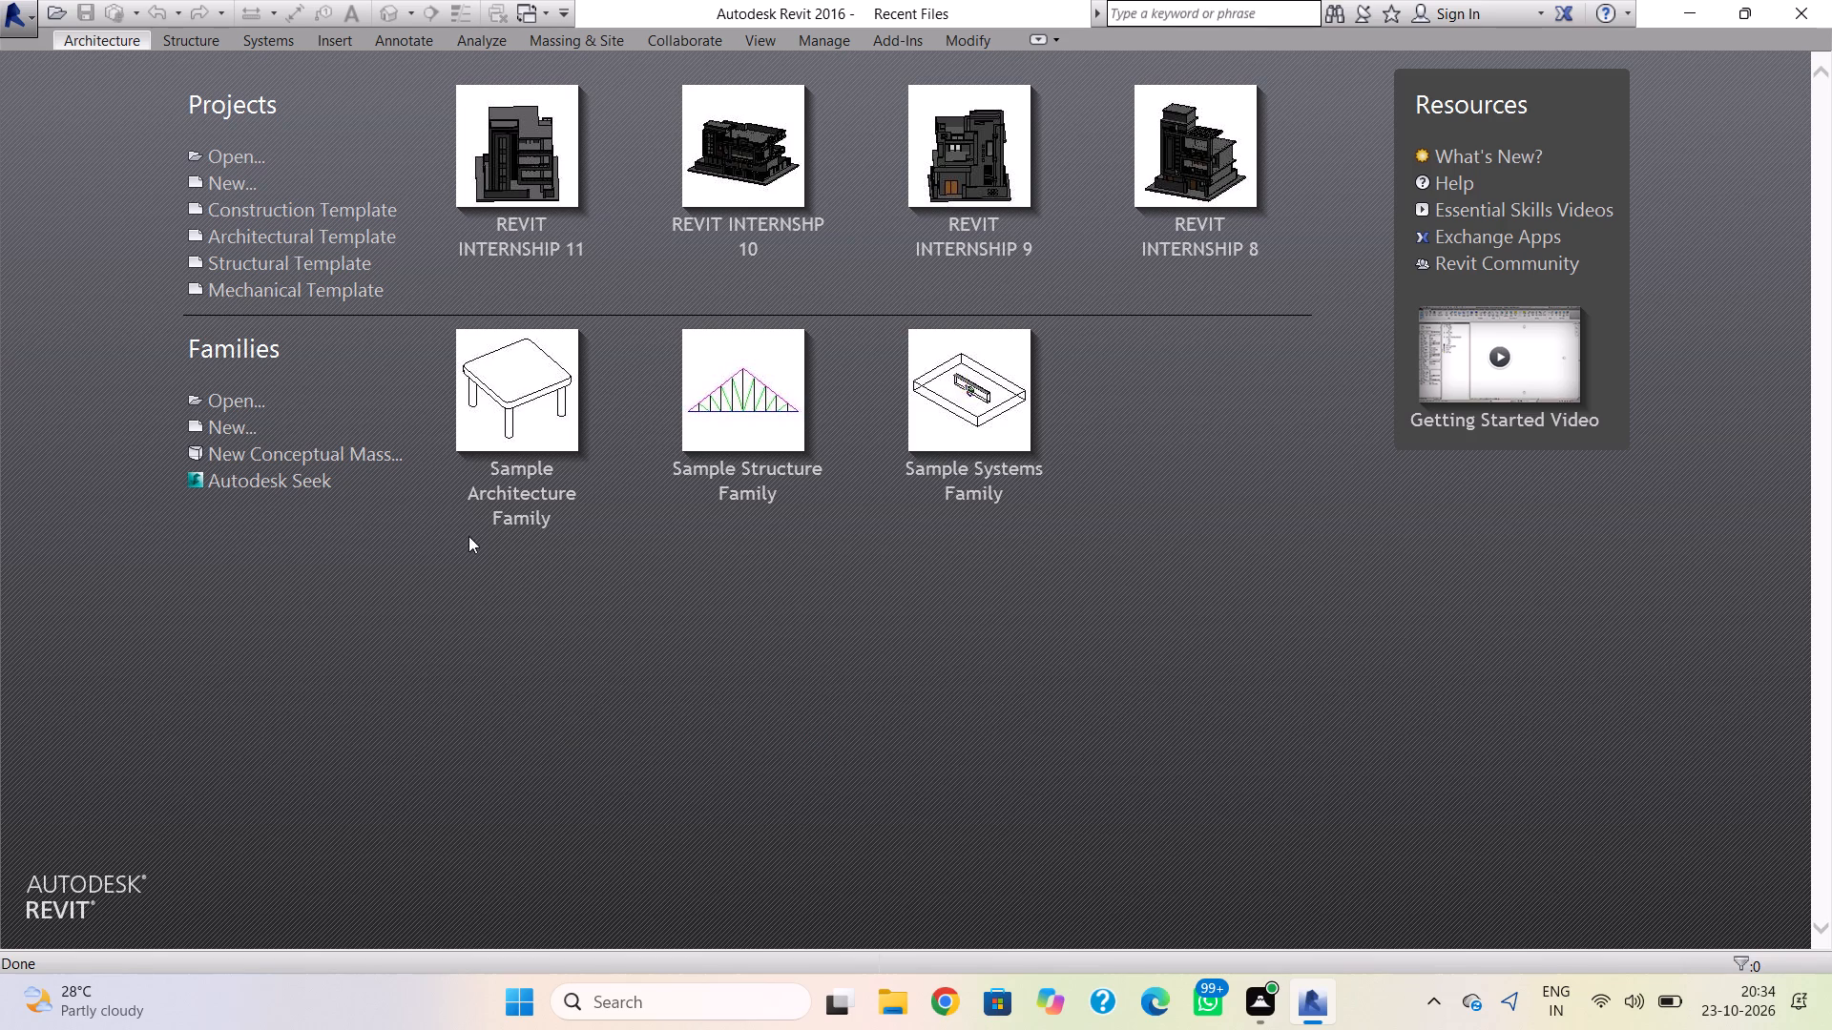
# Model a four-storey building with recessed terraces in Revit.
# Create a new project from the Architectural Template.
pyautogui.moveTo(291, 243); pyautogui.dragTo(302, 258)
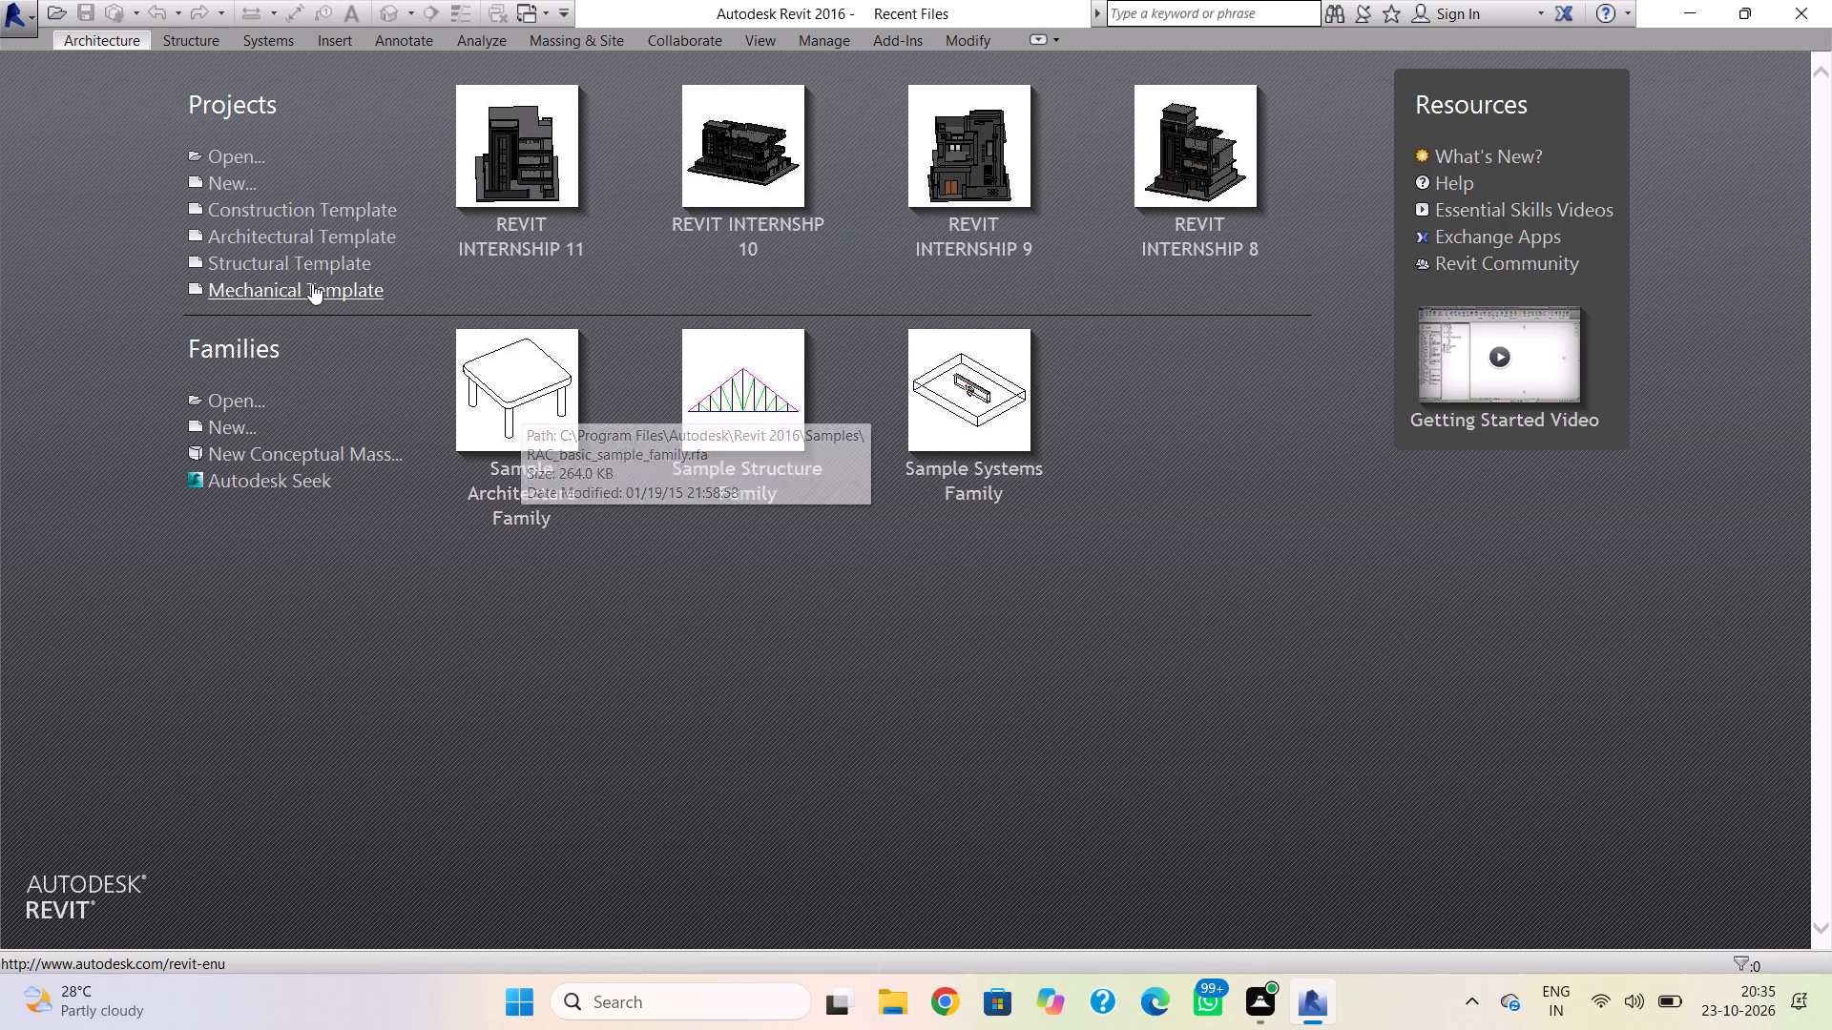
pyautogui.doubleClick(284, 239)
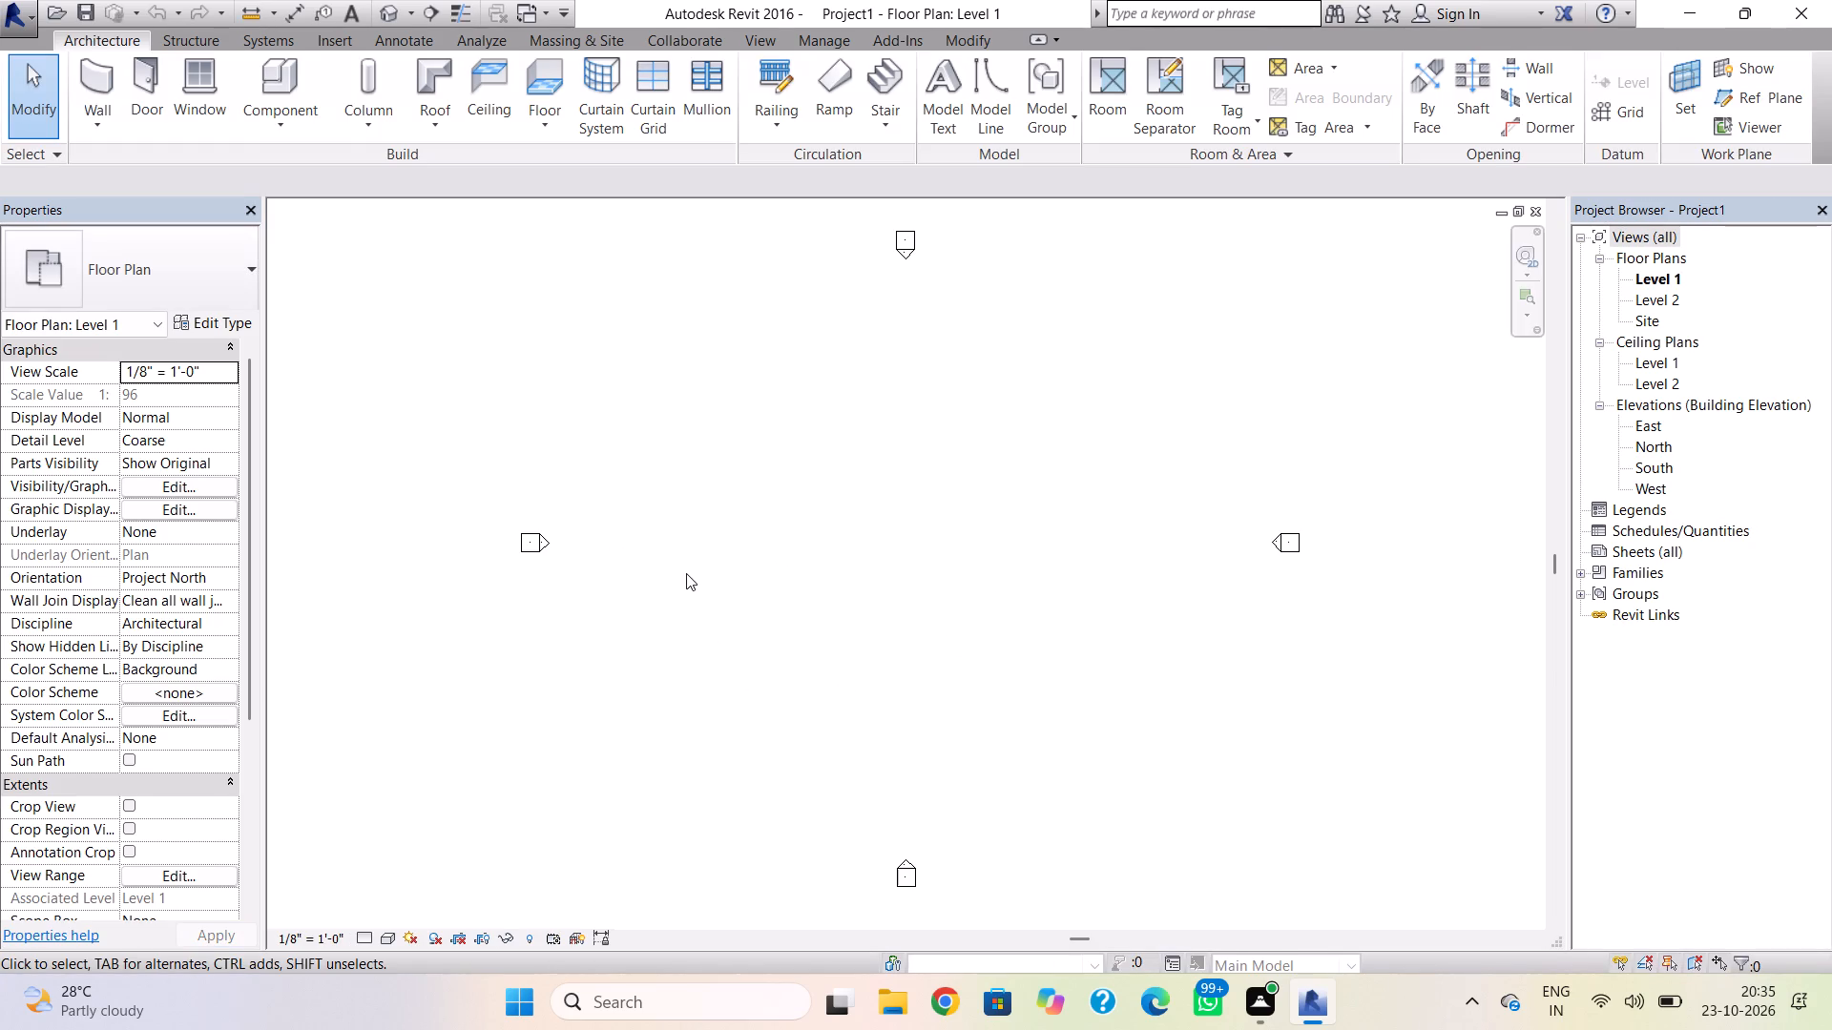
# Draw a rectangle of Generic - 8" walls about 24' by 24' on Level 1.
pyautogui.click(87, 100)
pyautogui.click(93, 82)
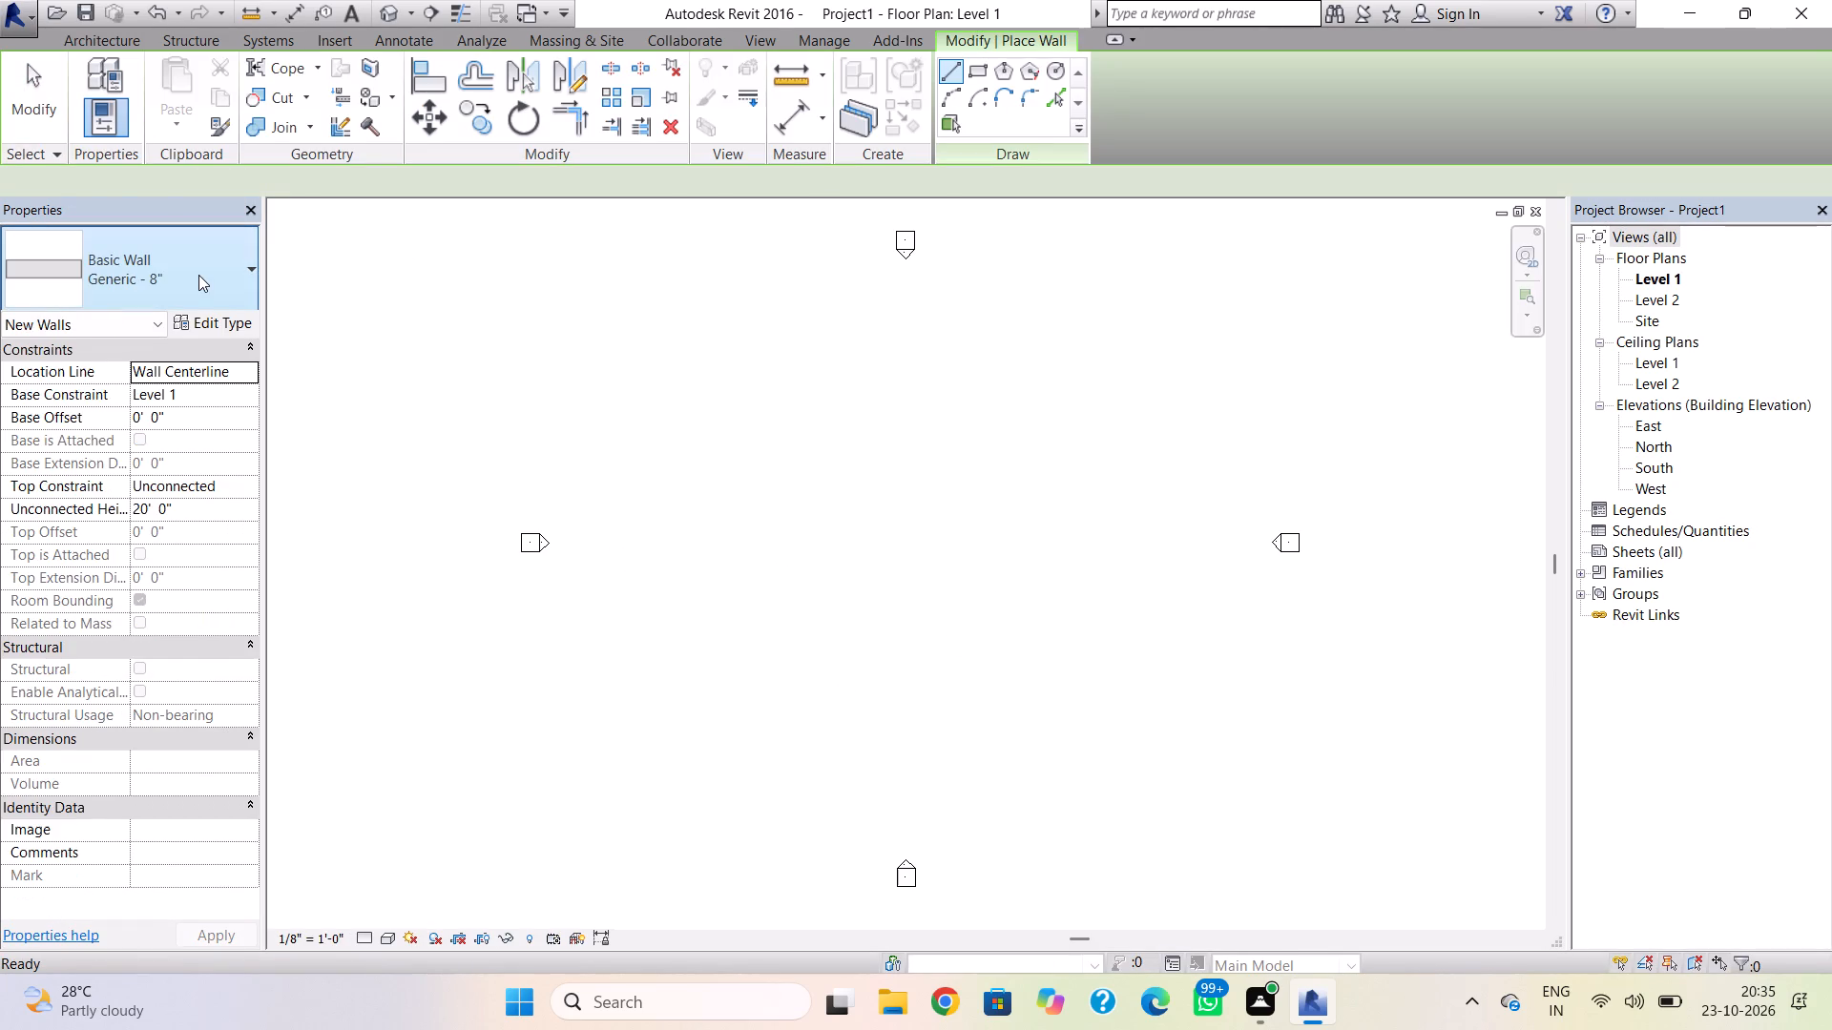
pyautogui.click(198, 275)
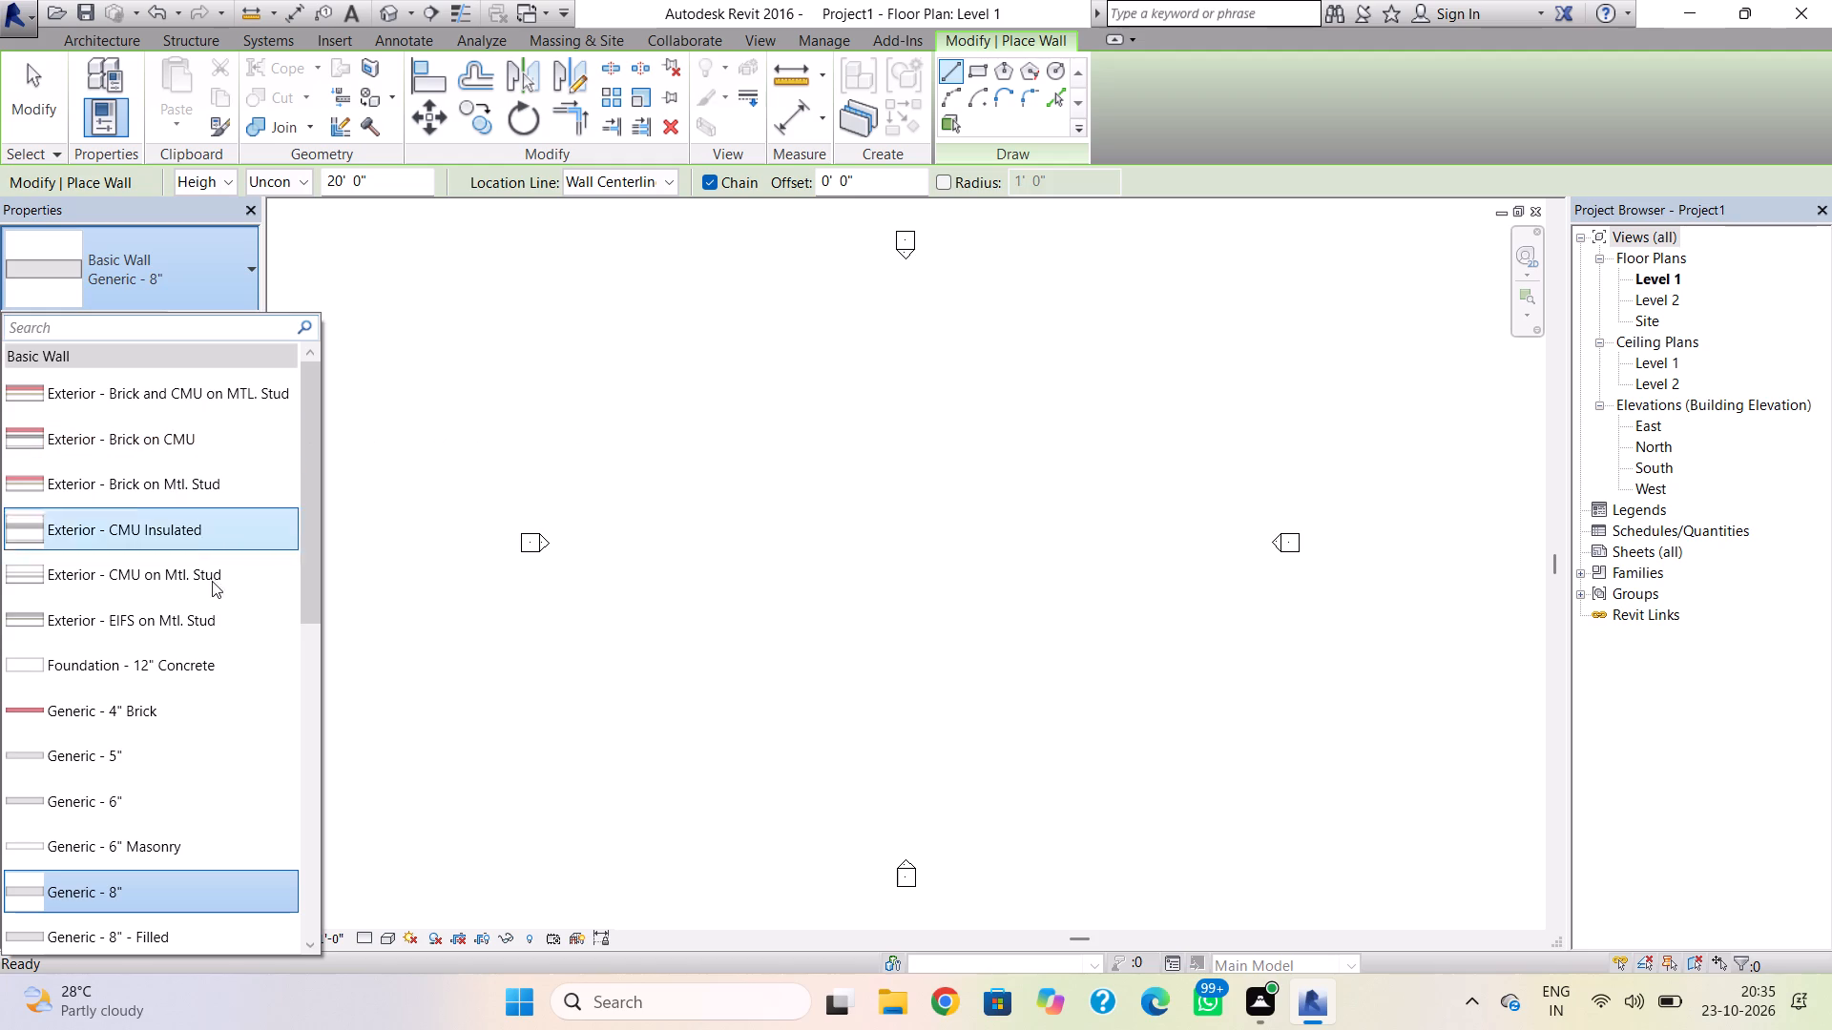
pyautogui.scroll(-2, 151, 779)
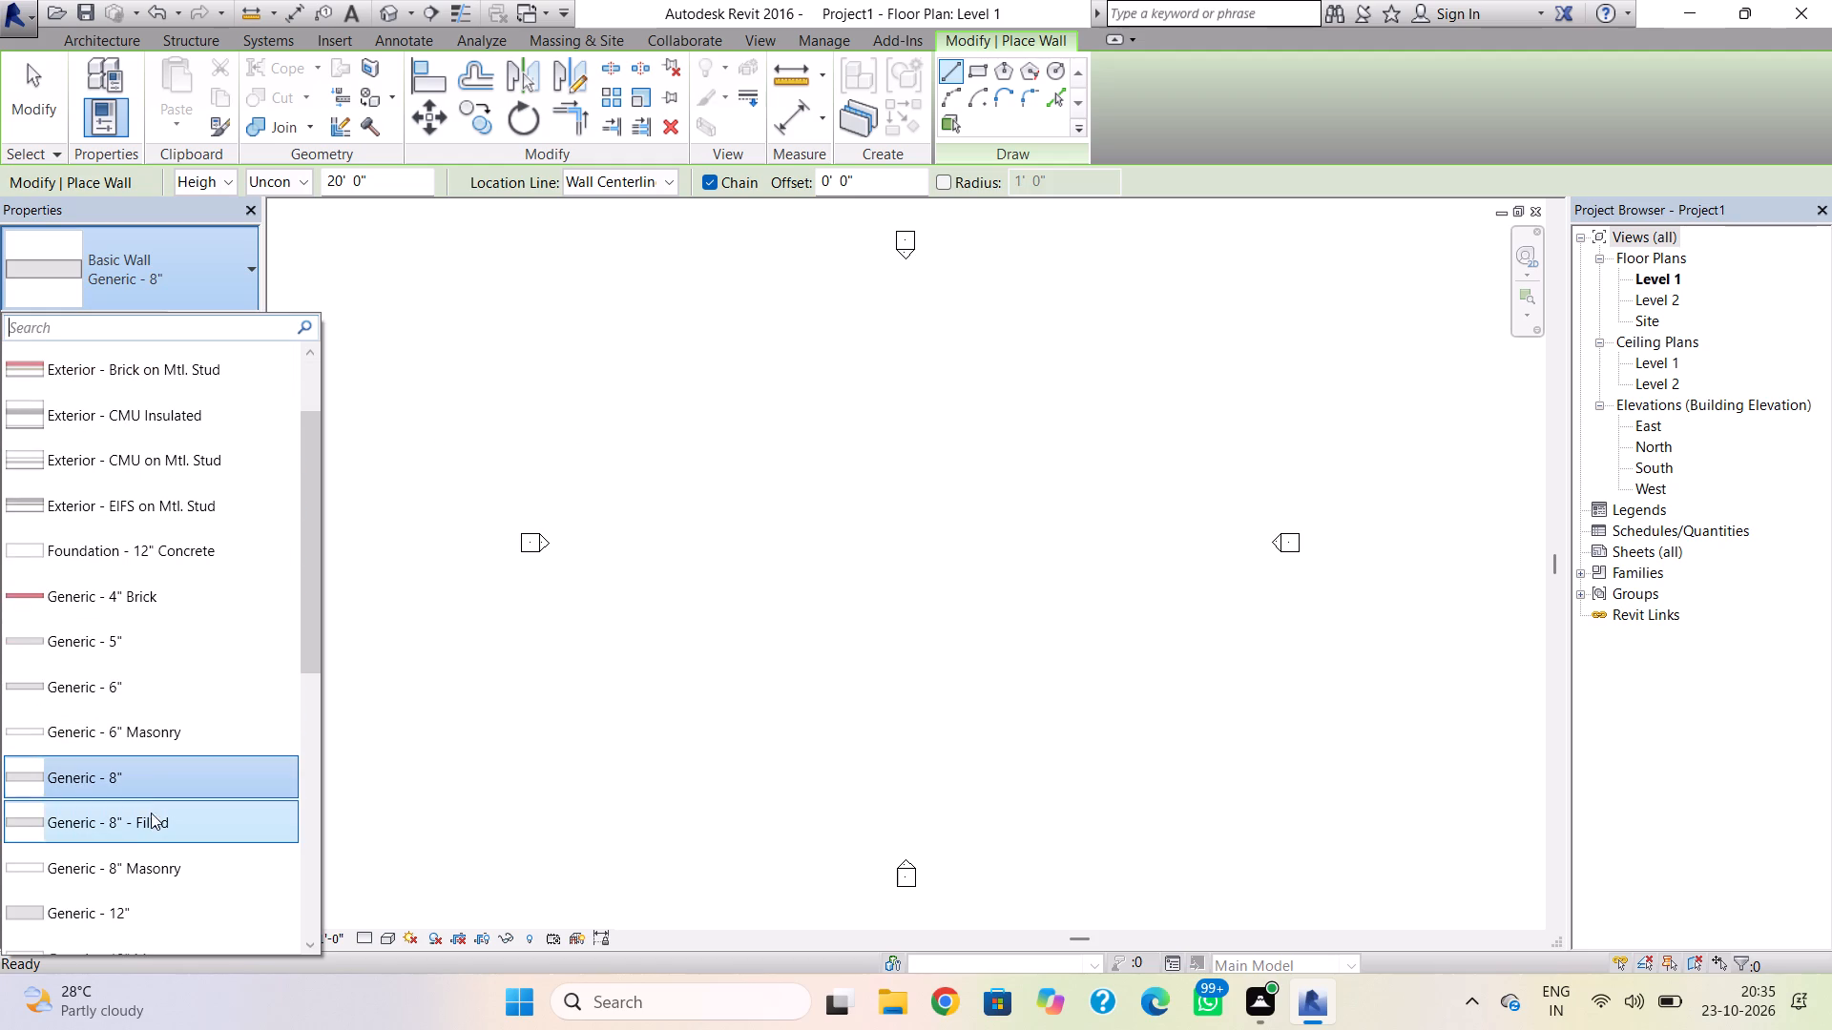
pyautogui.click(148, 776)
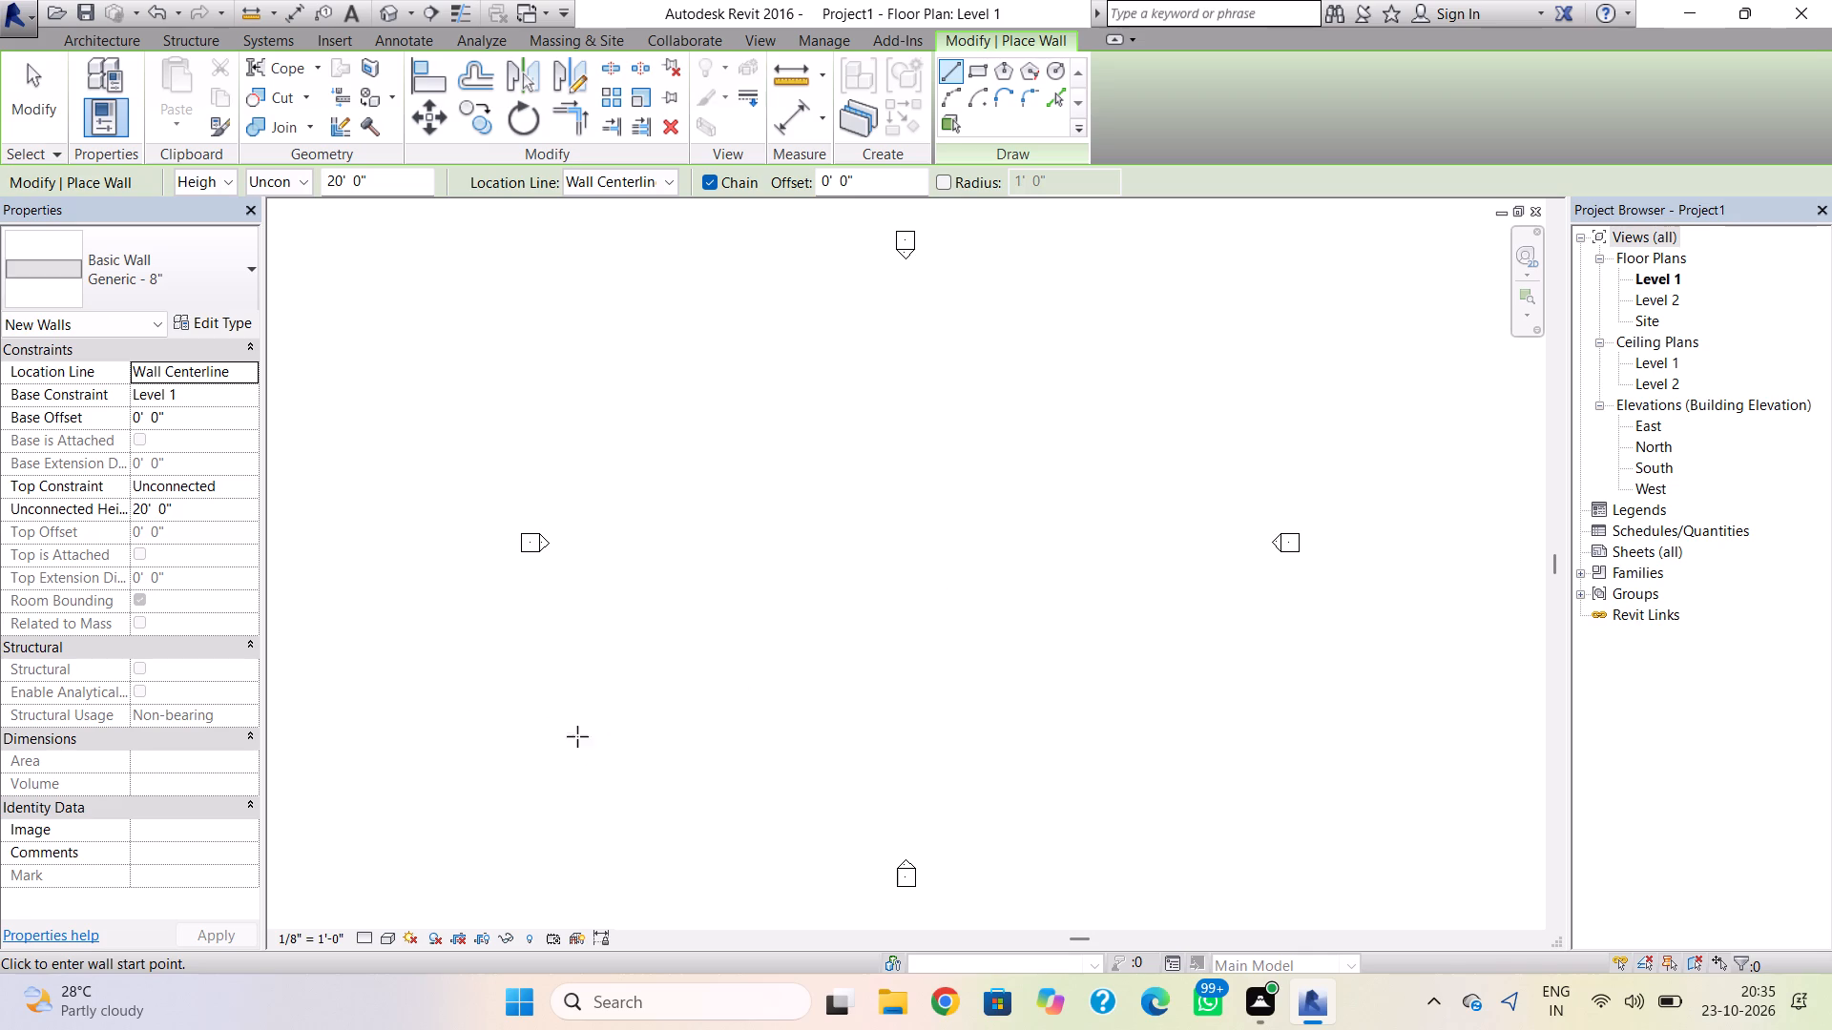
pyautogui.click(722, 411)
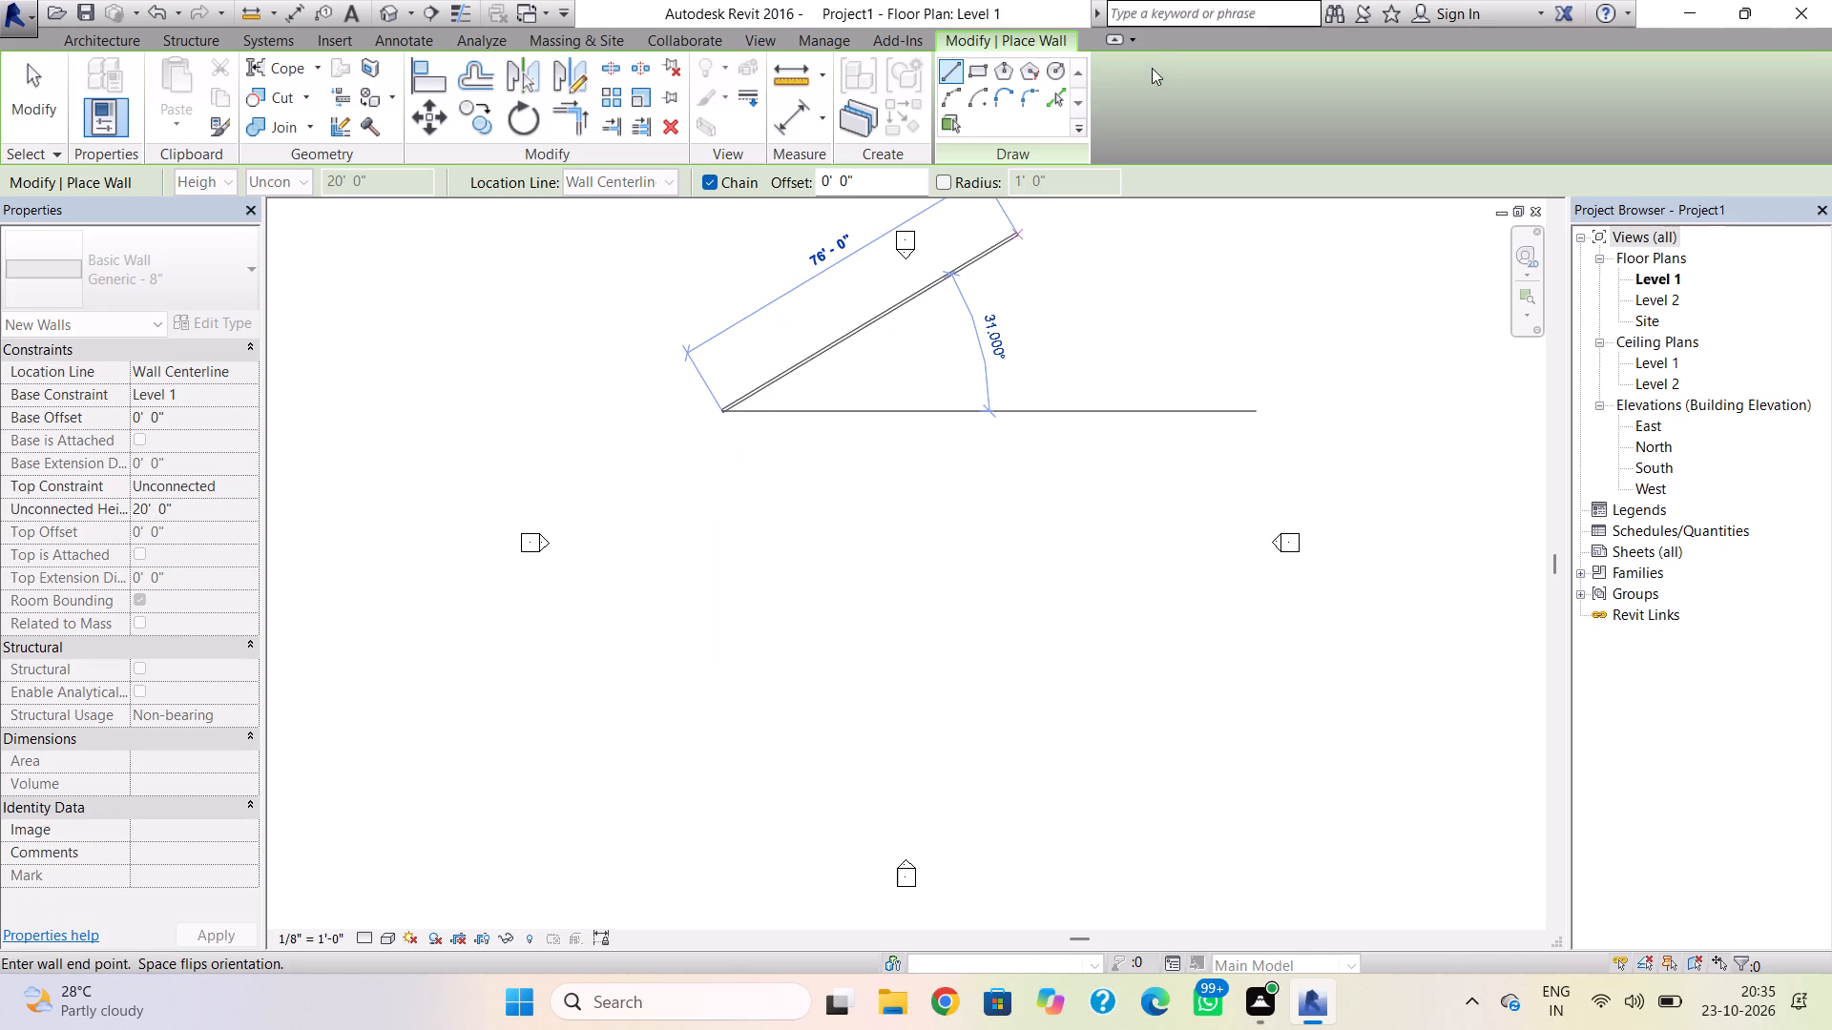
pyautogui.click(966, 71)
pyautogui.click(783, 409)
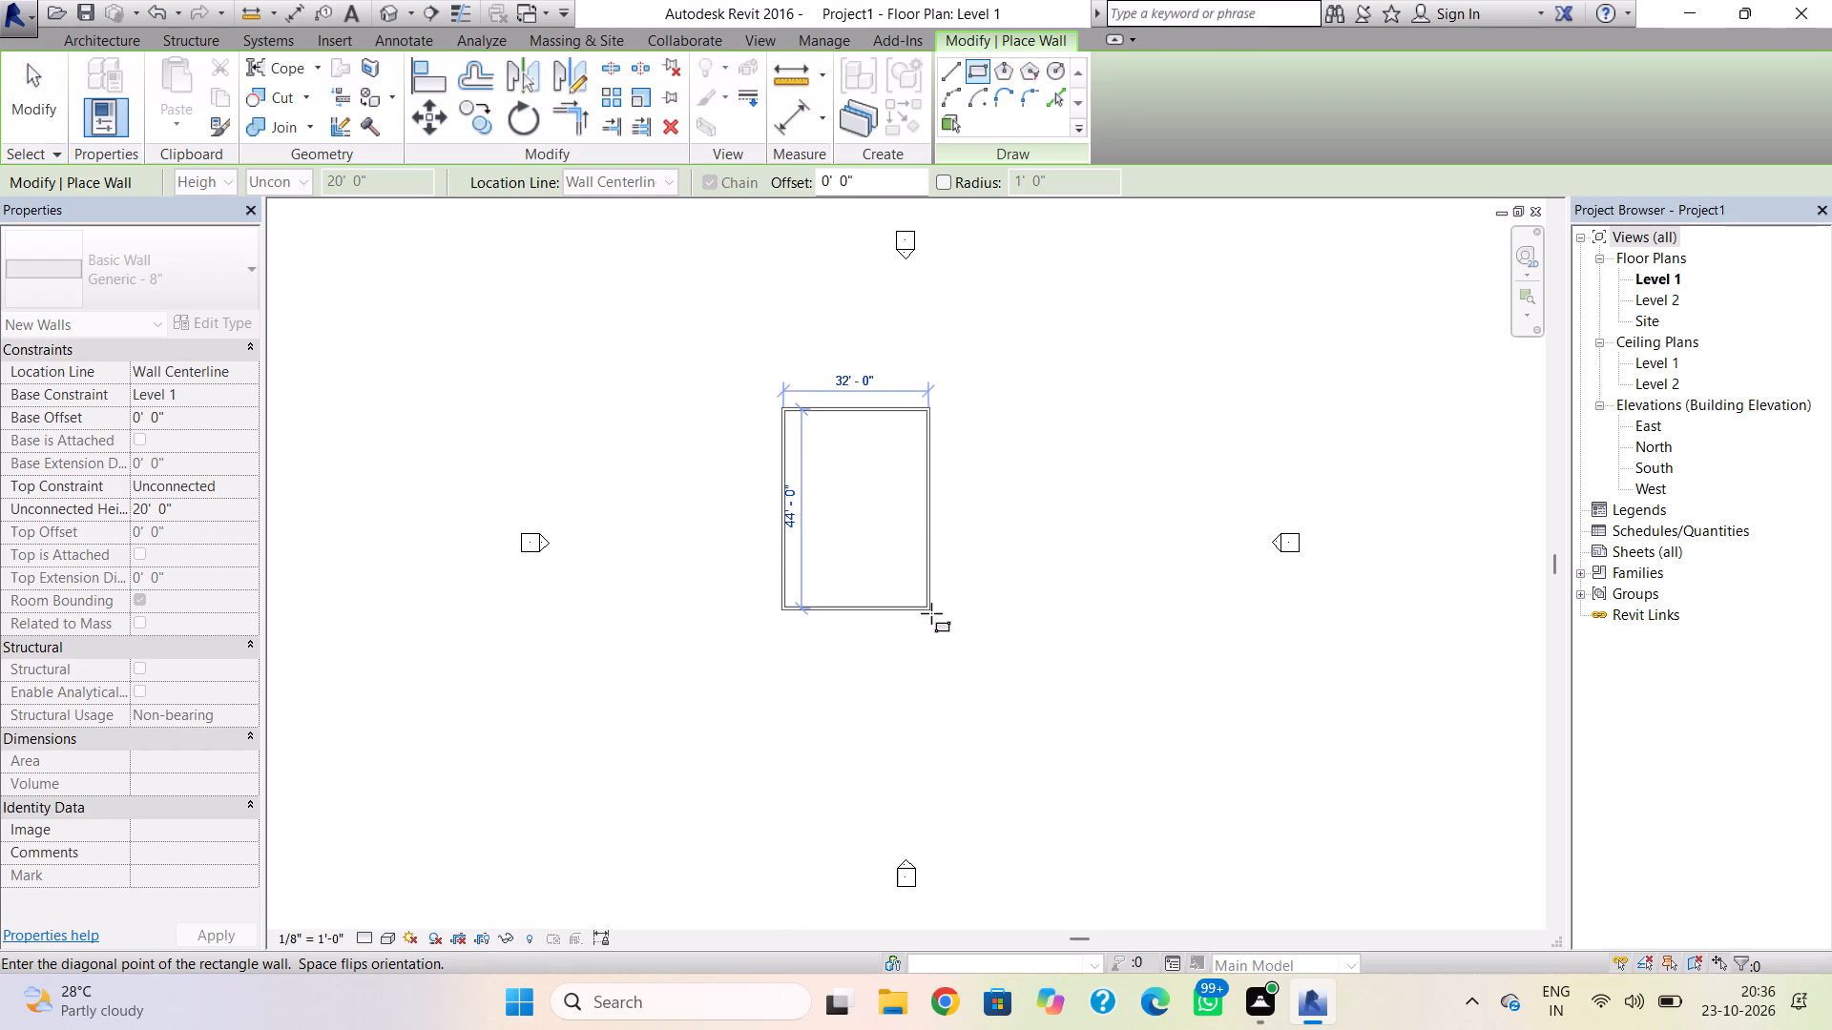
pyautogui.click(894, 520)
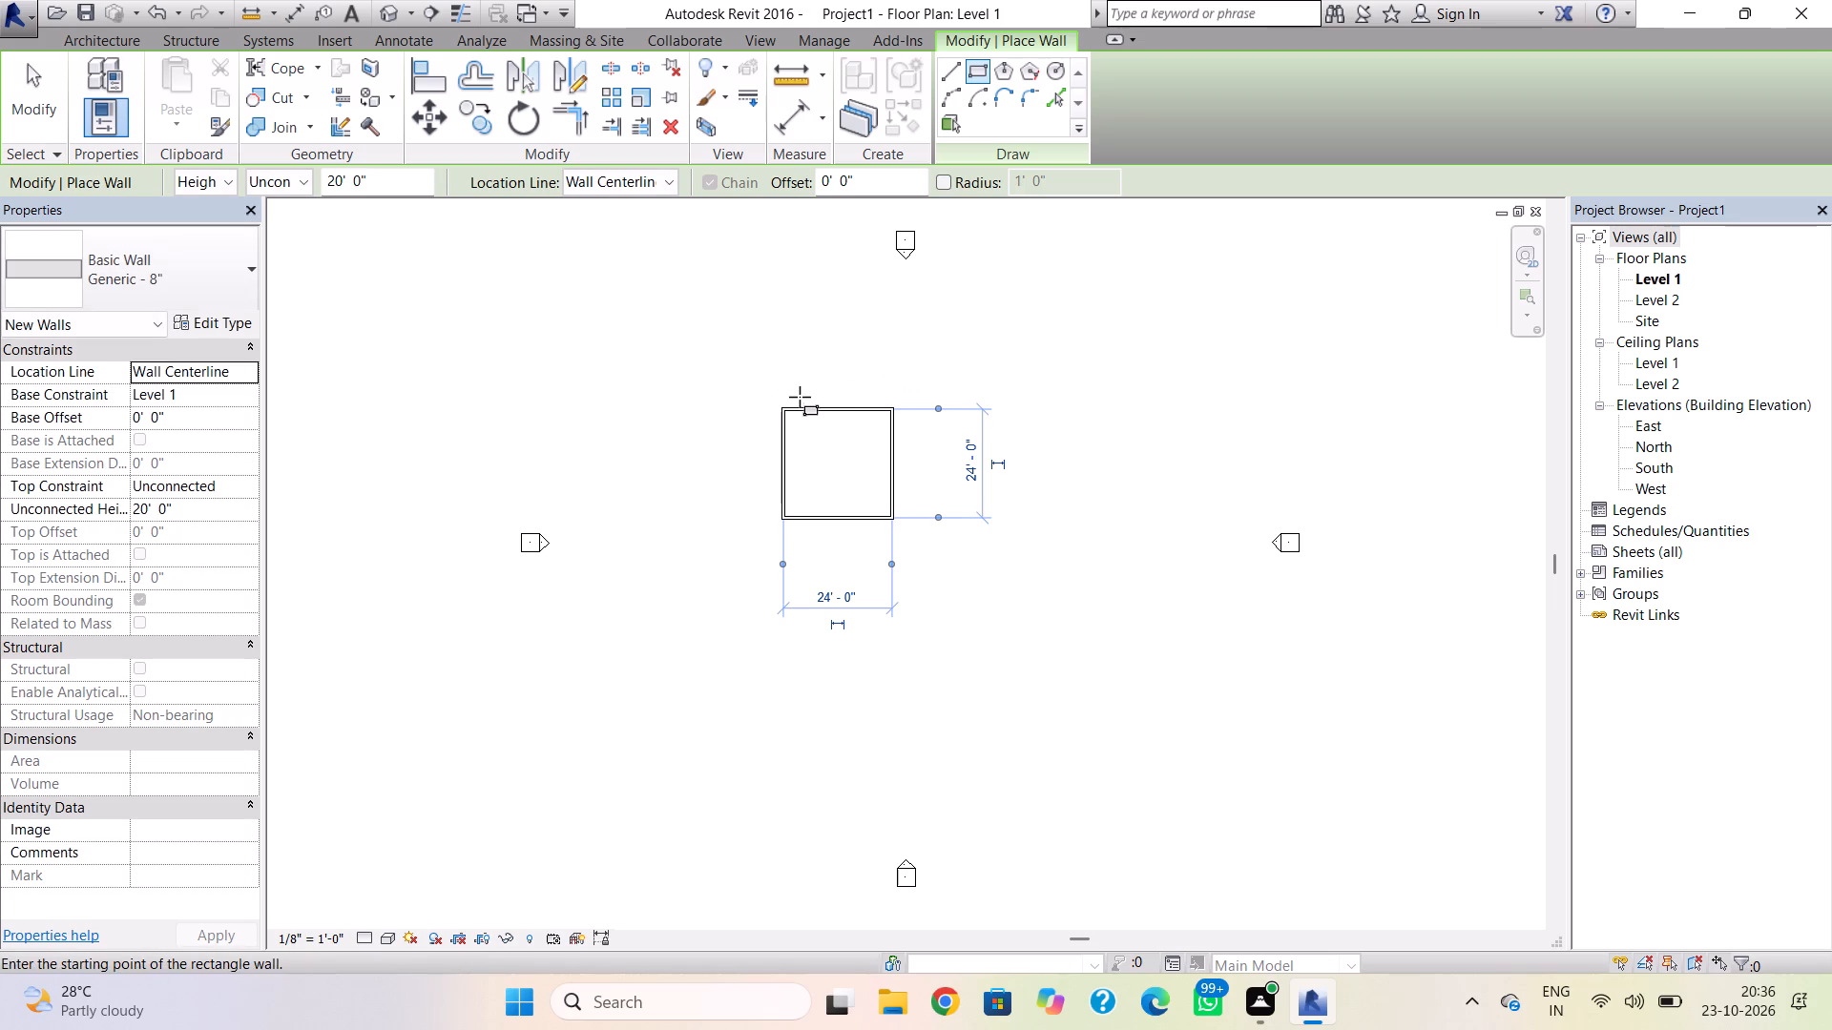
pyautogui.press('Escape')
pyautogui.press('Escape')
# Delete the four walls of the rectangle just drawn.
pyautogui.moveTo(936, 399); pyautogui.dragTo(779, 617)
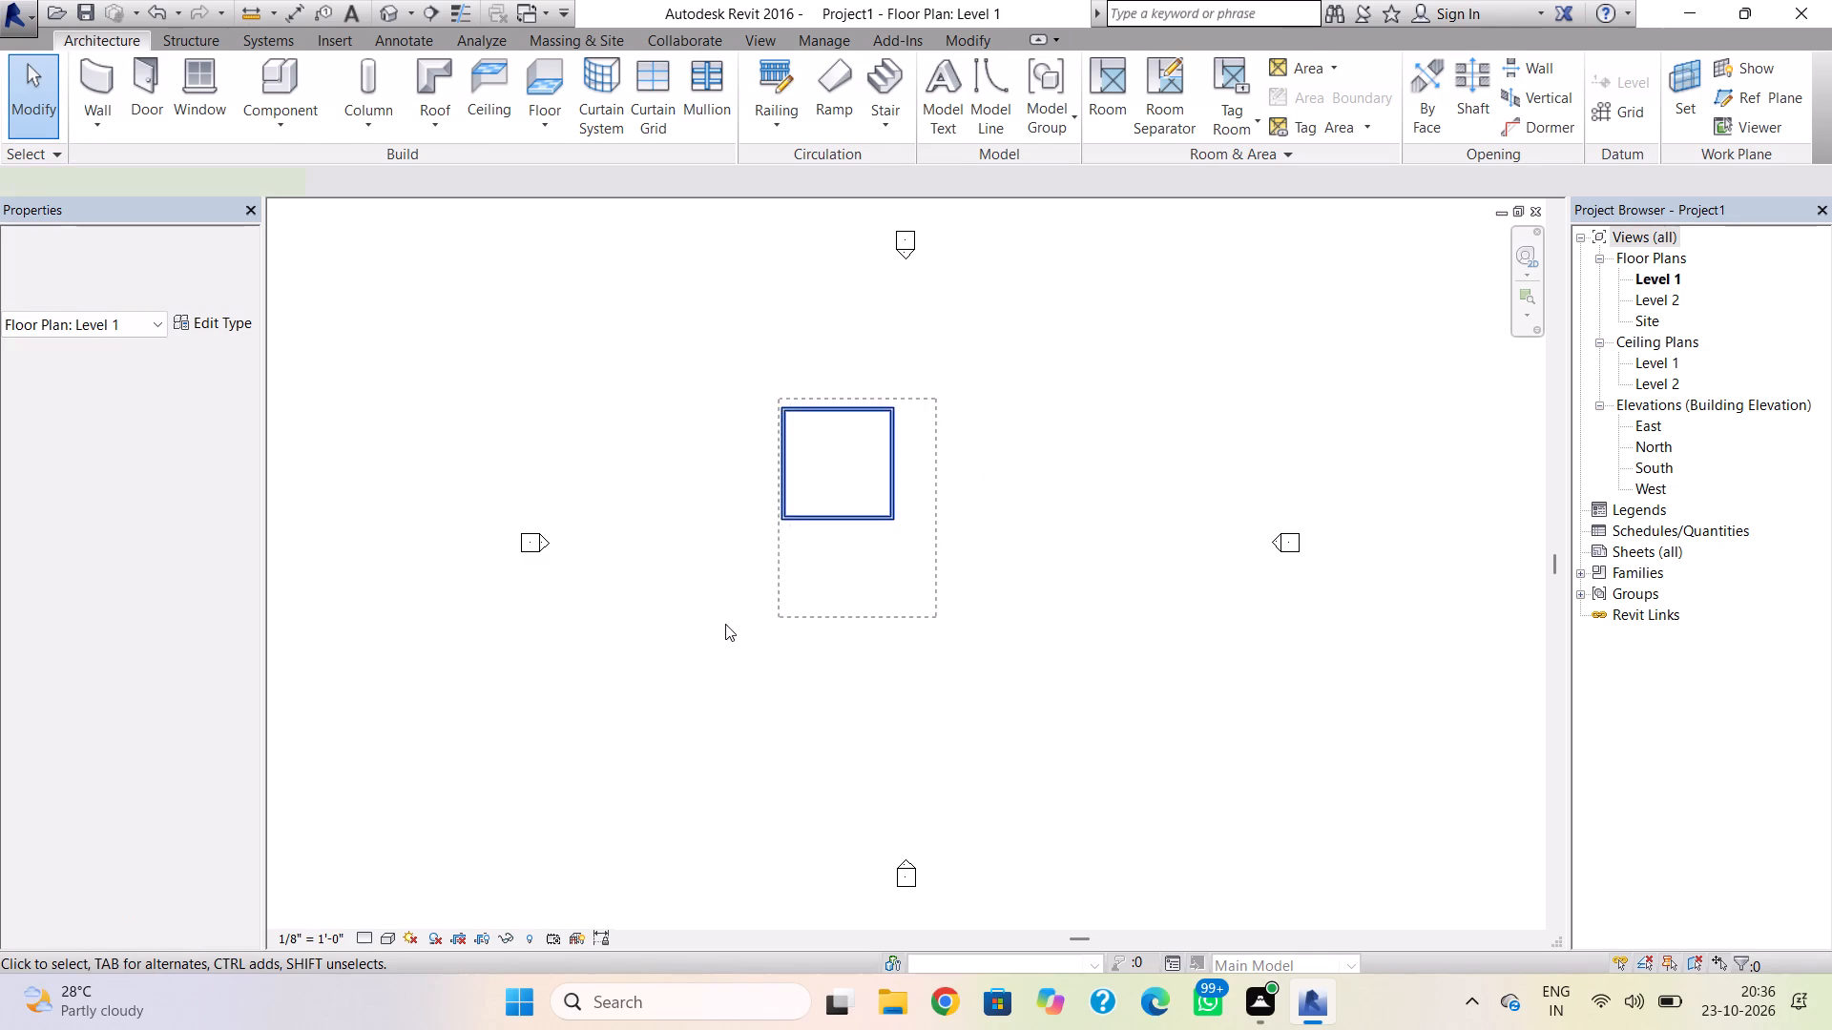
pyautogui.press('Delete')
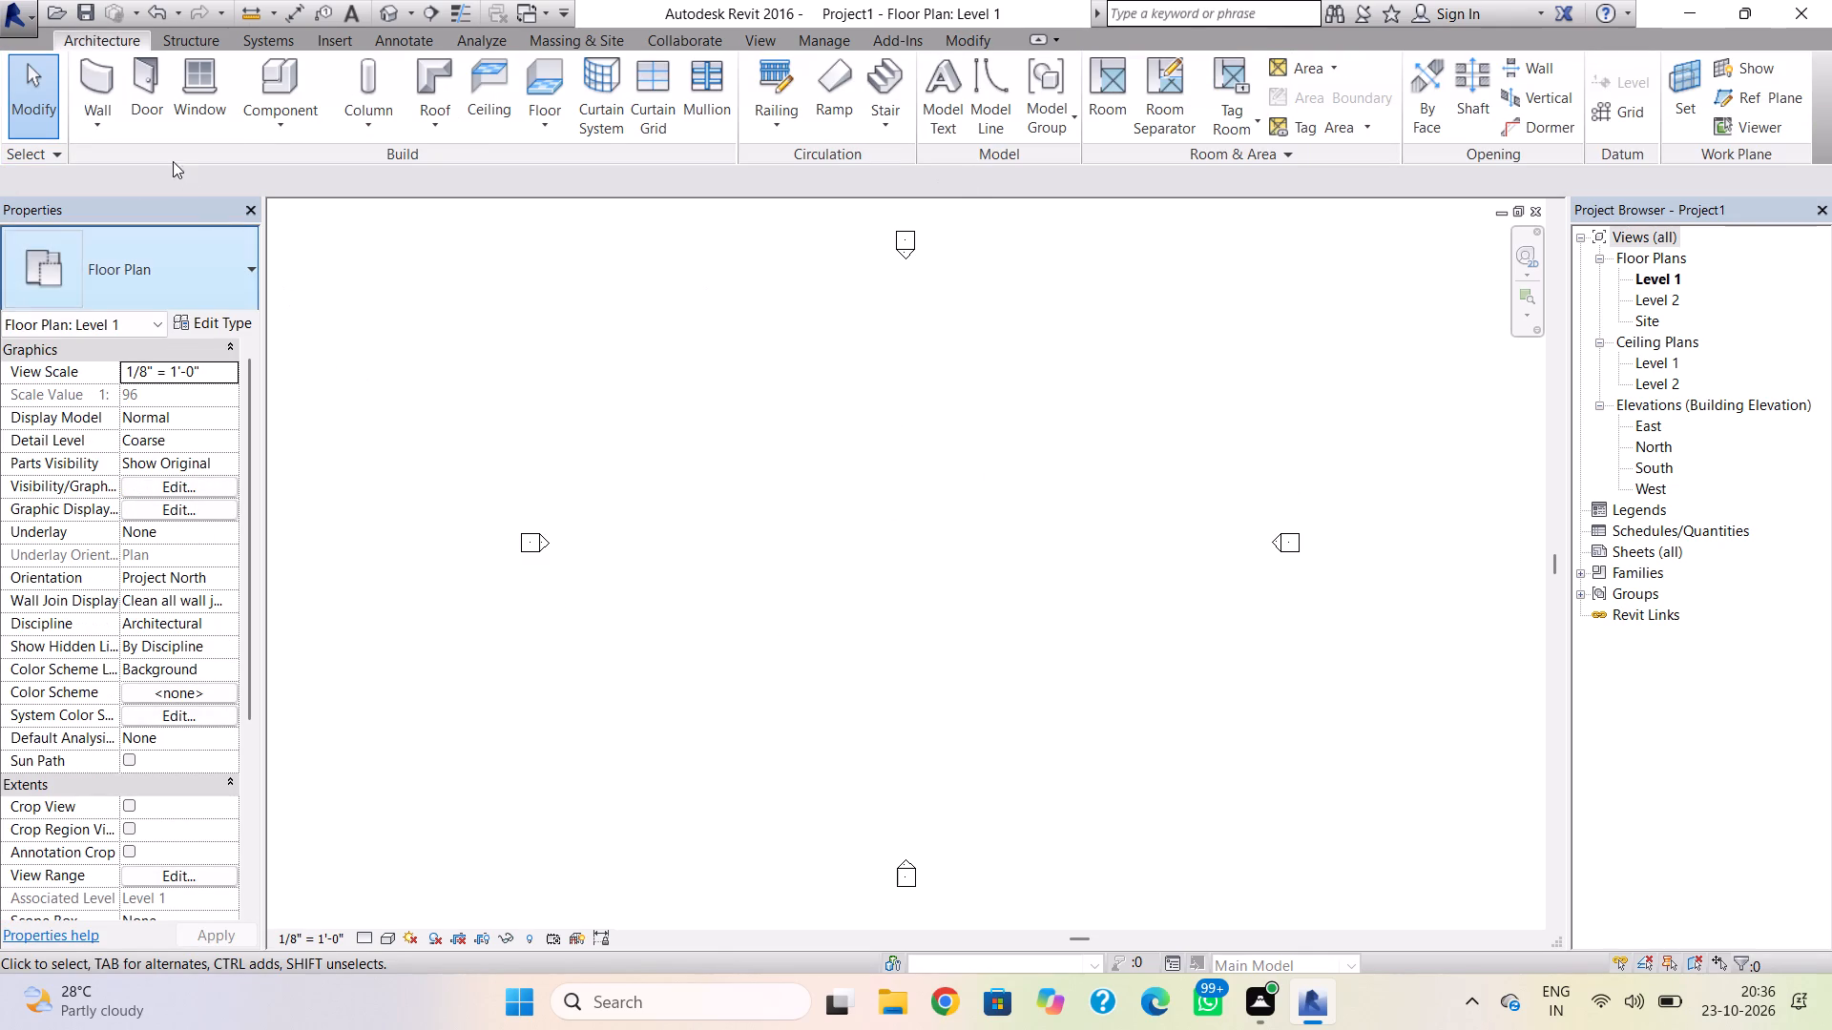
# Draw a rectangle of Generic - 8" walls about 24' by 24' on Level 1 with an unconnected height of 12'.
pyautogui.click(108, 93)
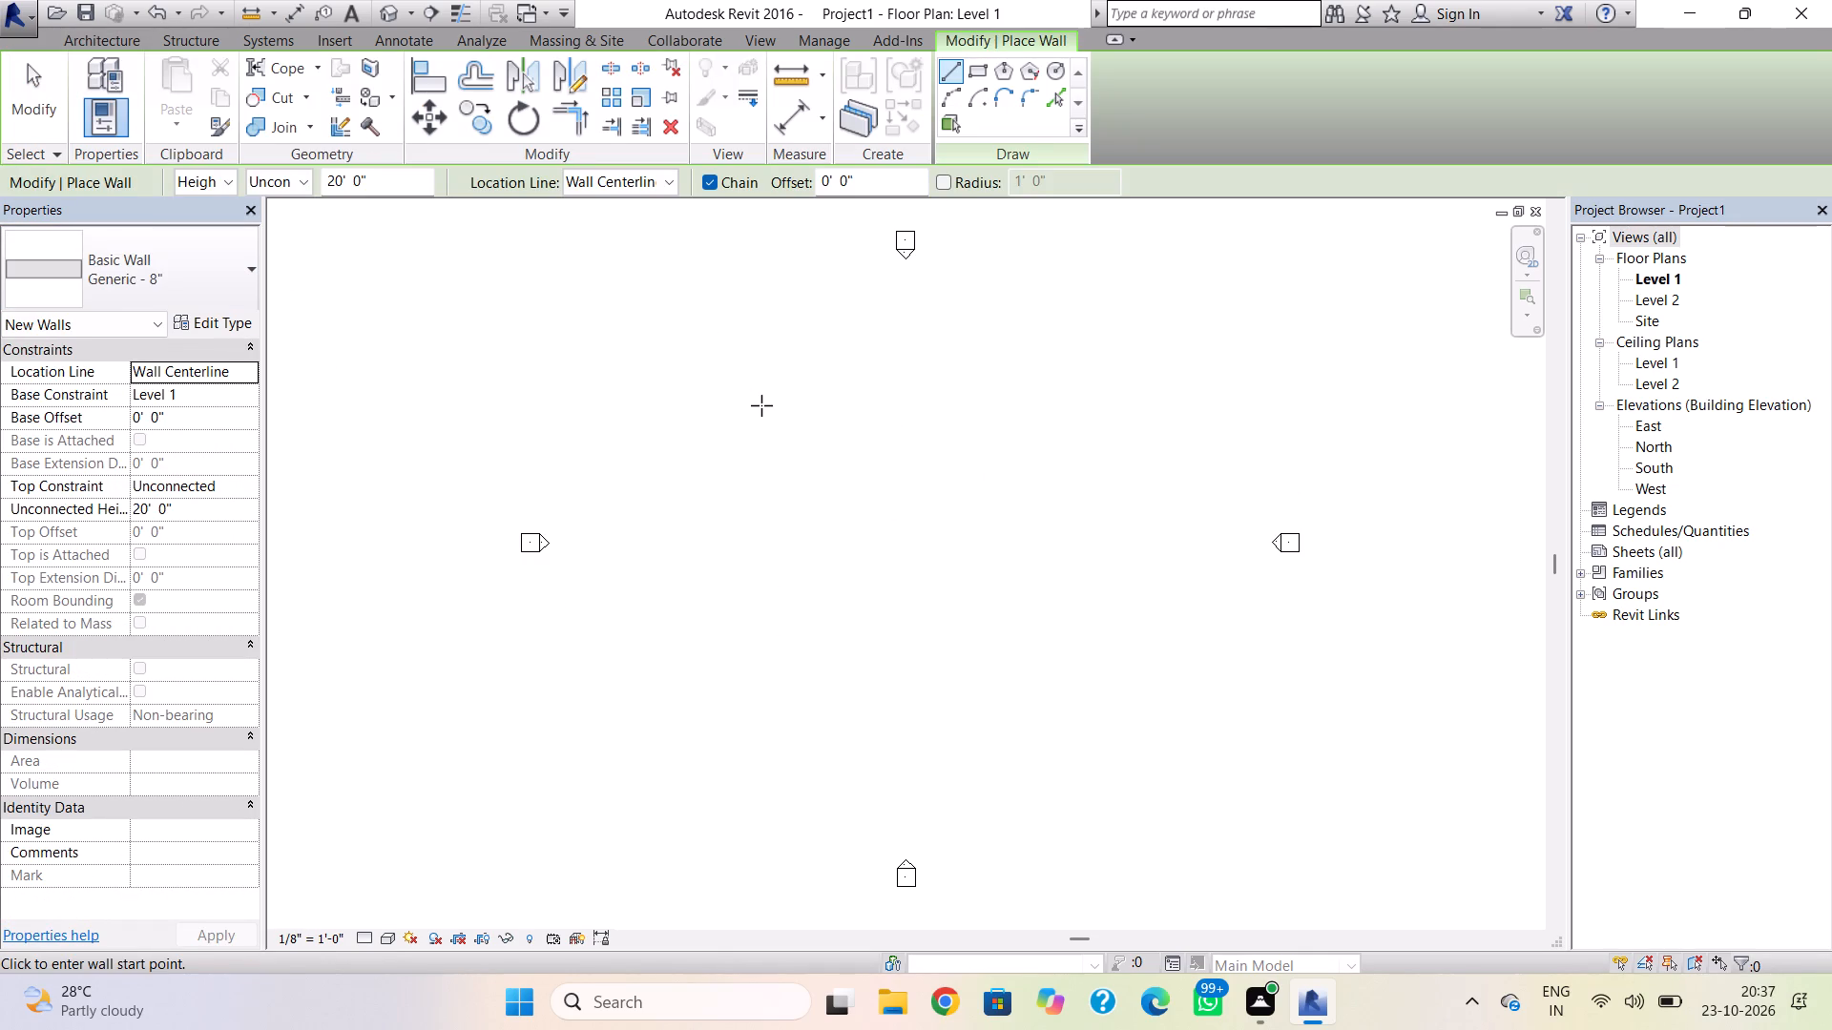
pyautogui.click(761, 405)
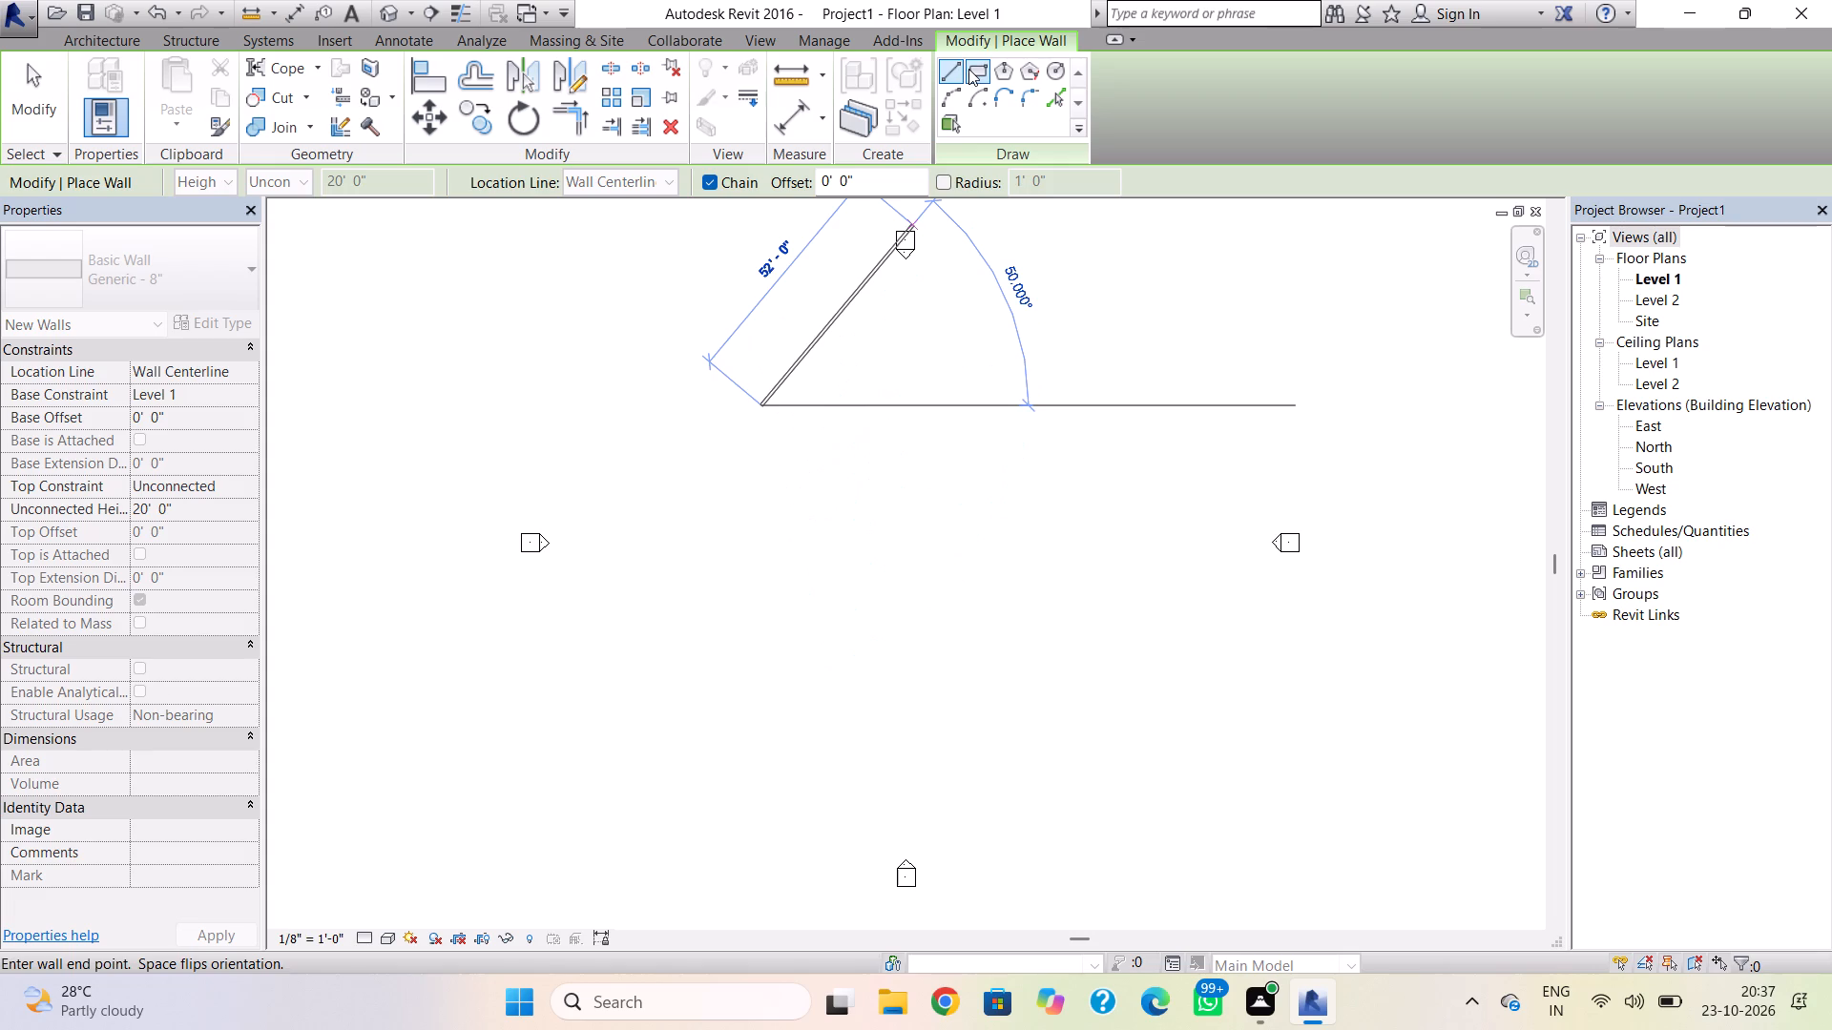
pyautogui.click(968, 69)
pyautogui.click(780, 366)
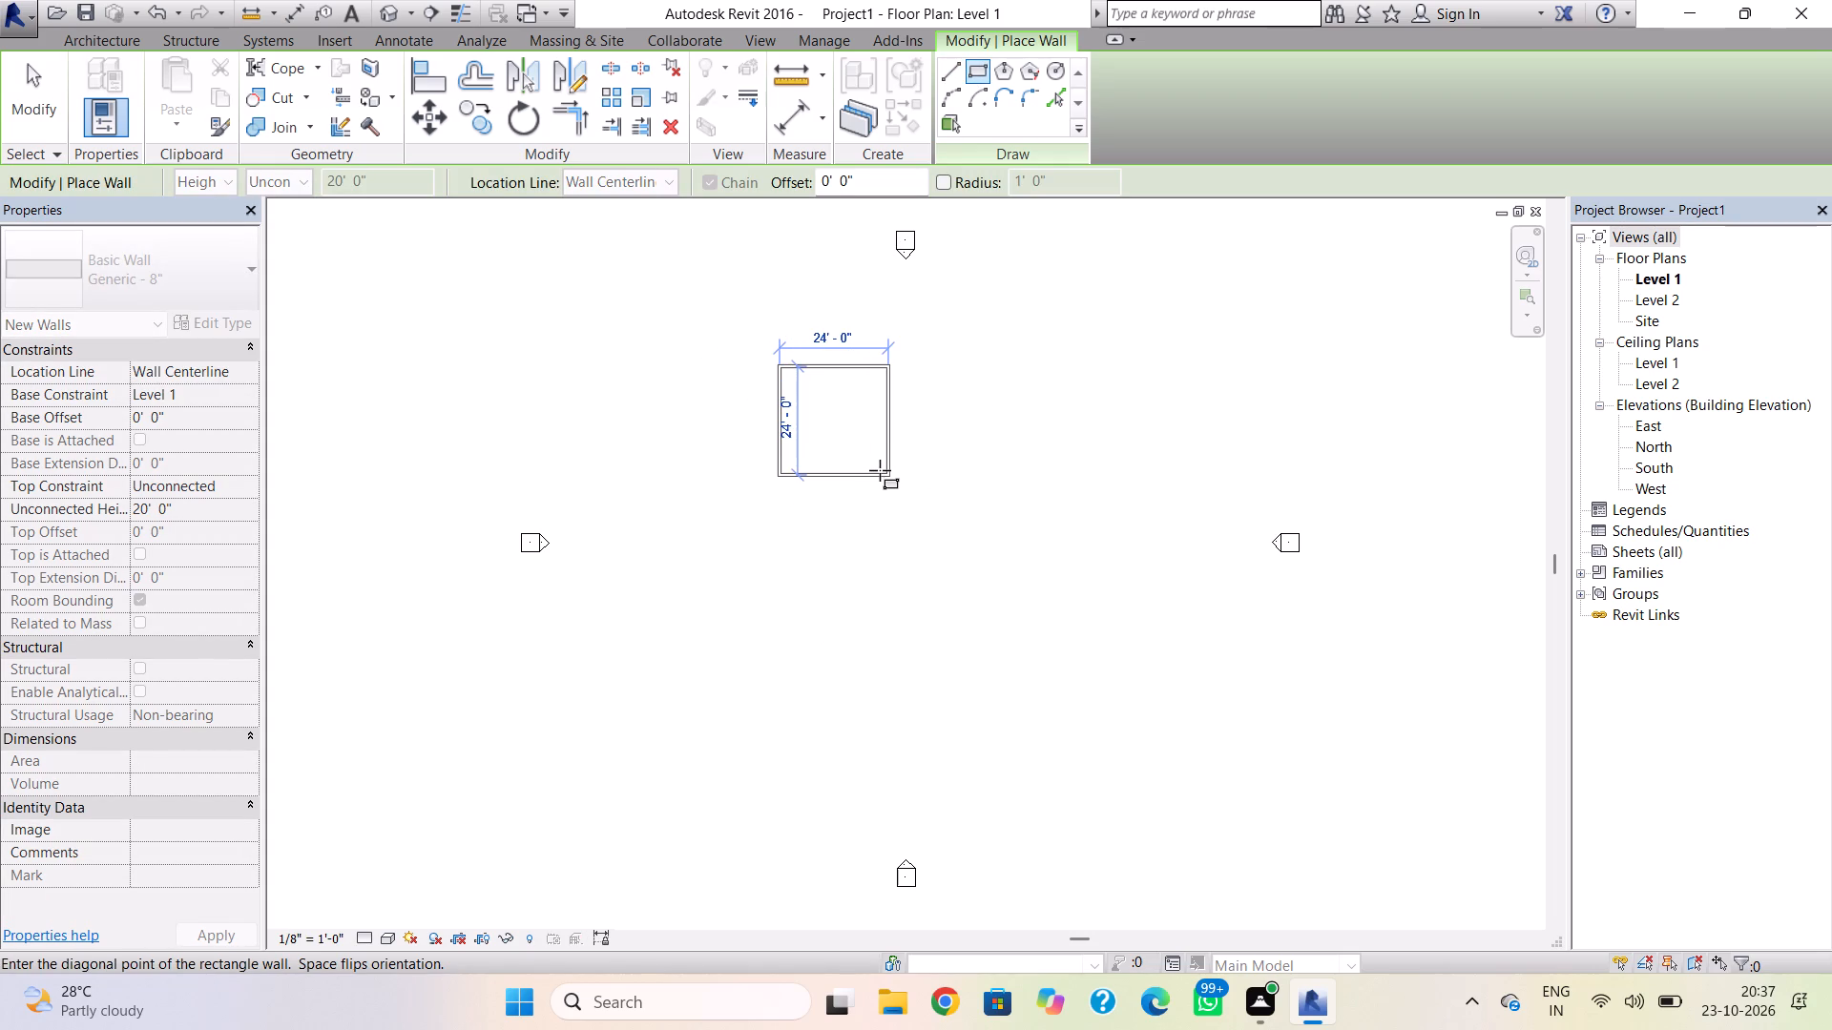
pyautogui.press('Escape')
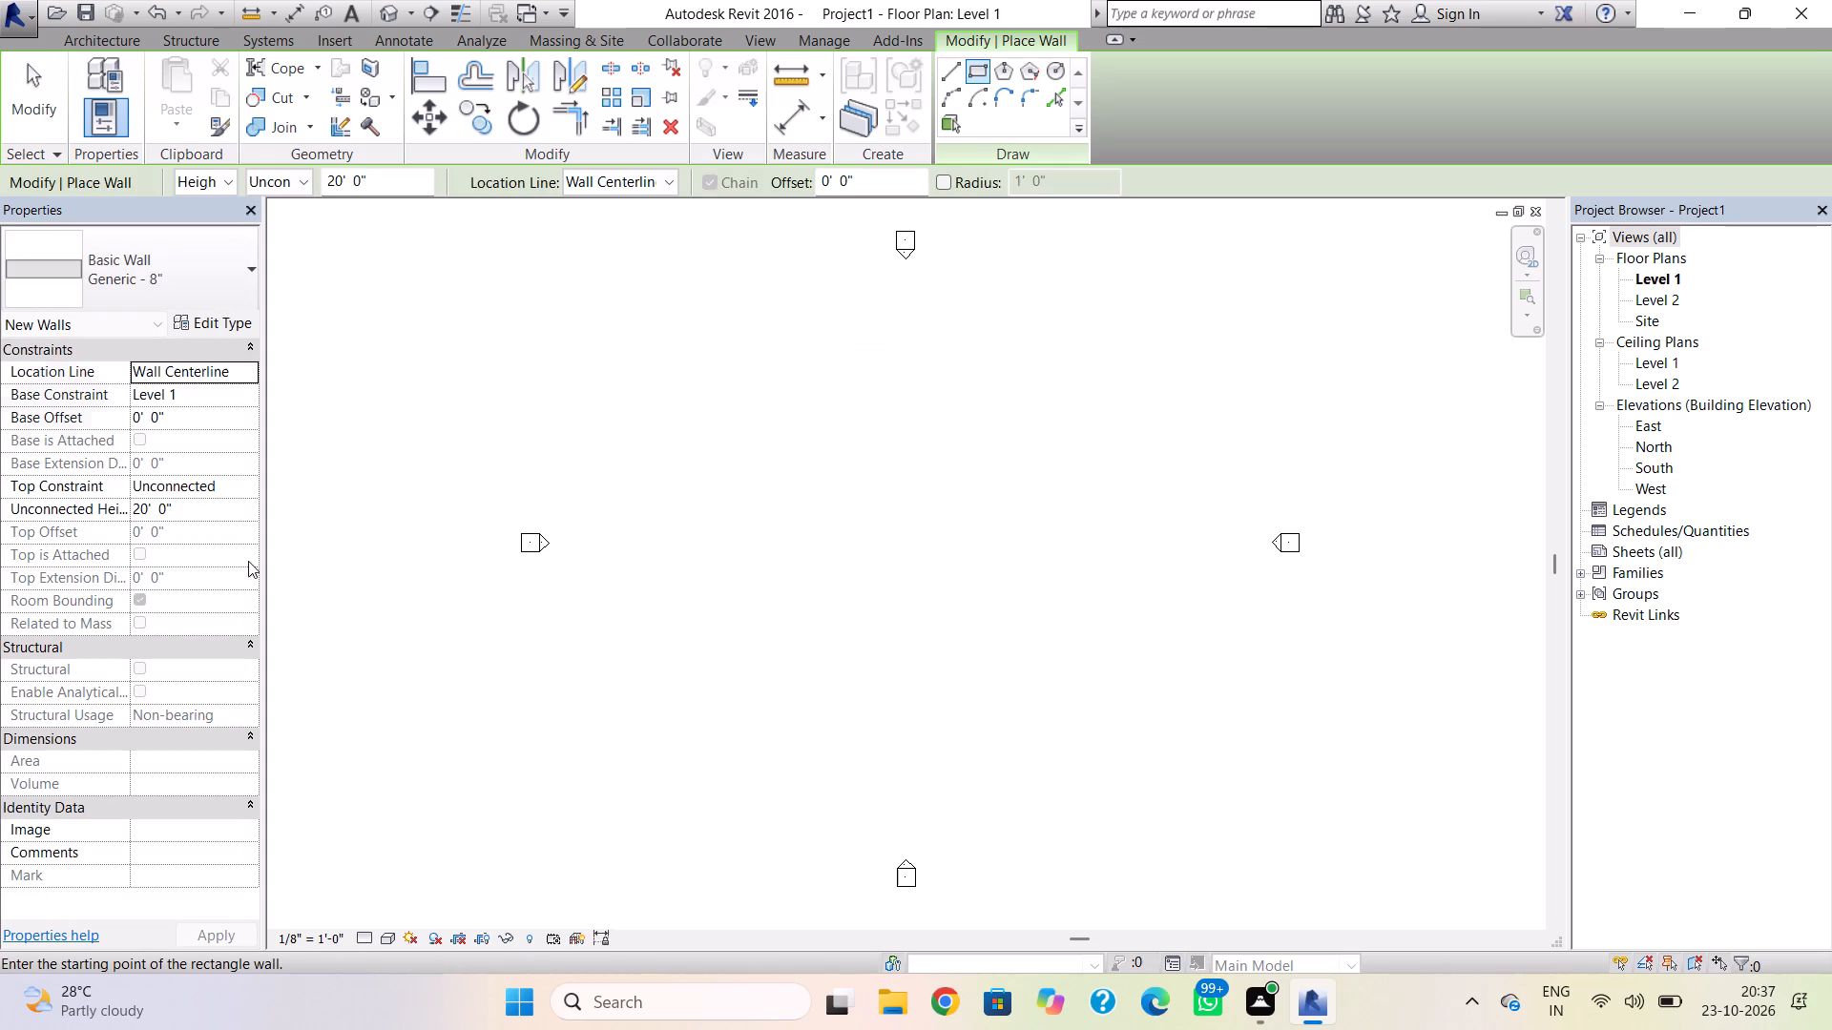
pyautogui.click(233, 513)
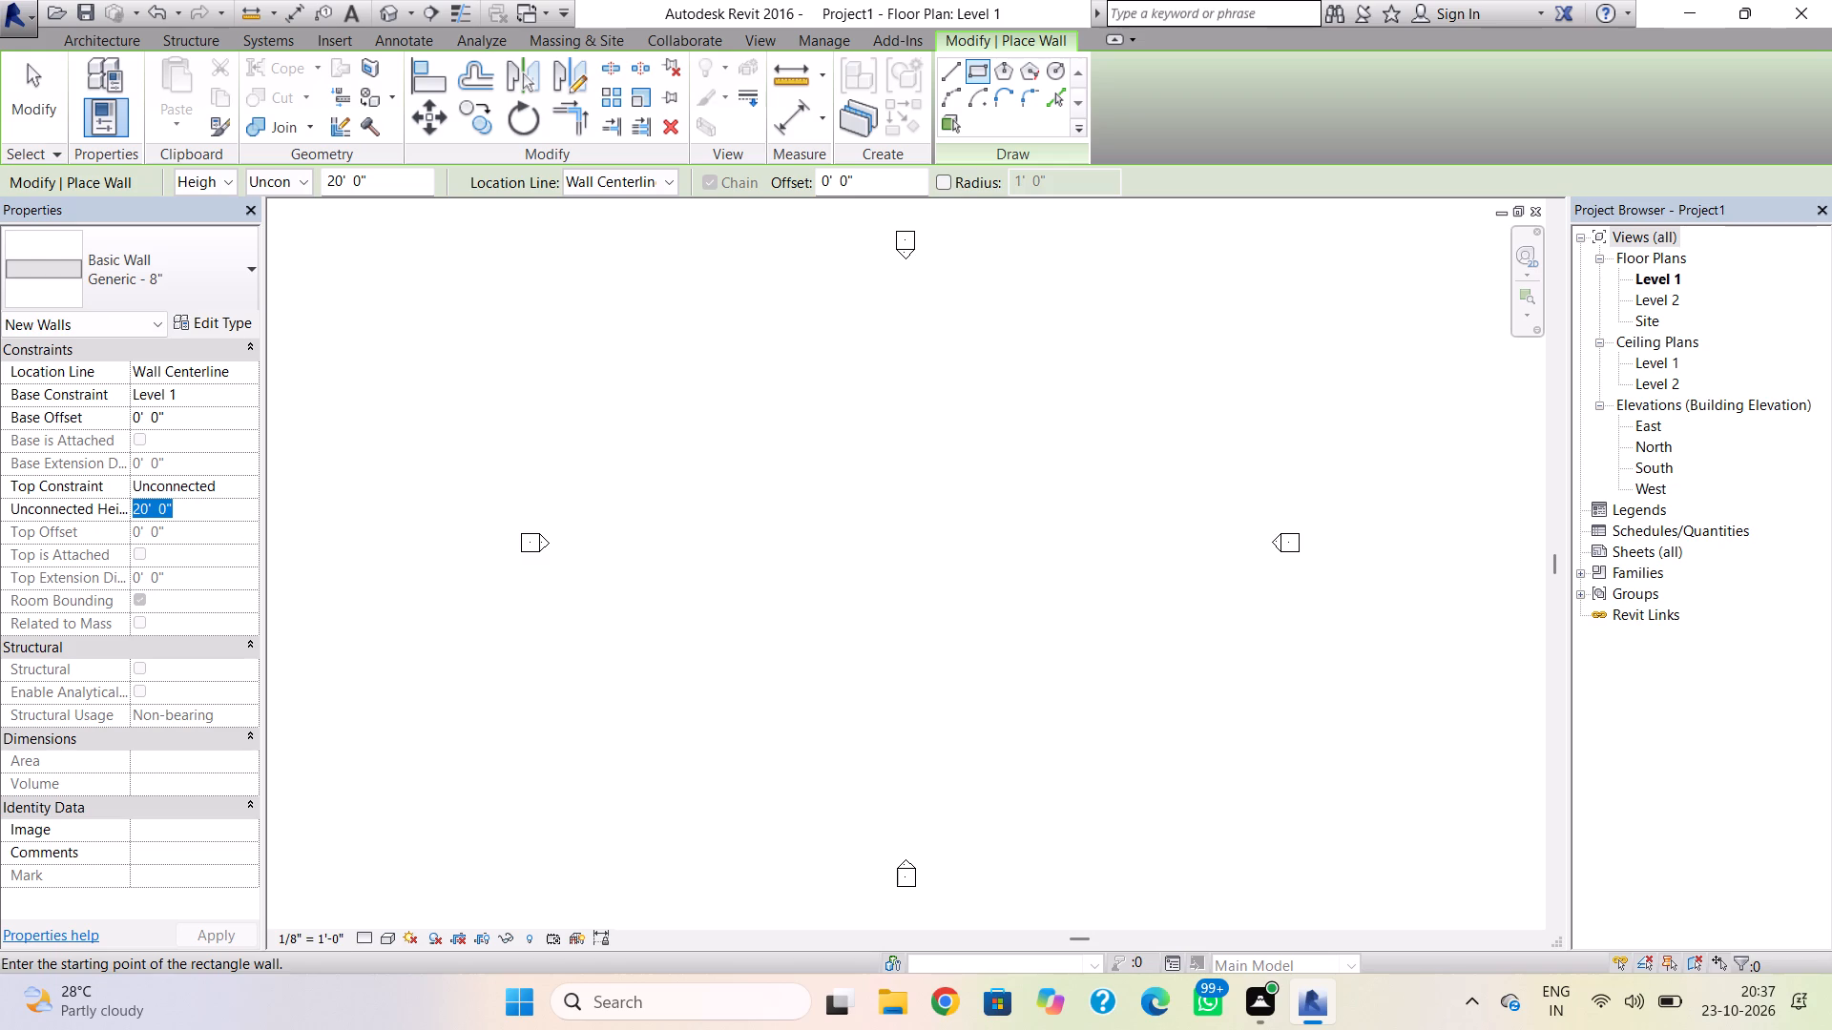
pyautogui.write("12'")
pyautogui.press('Return')
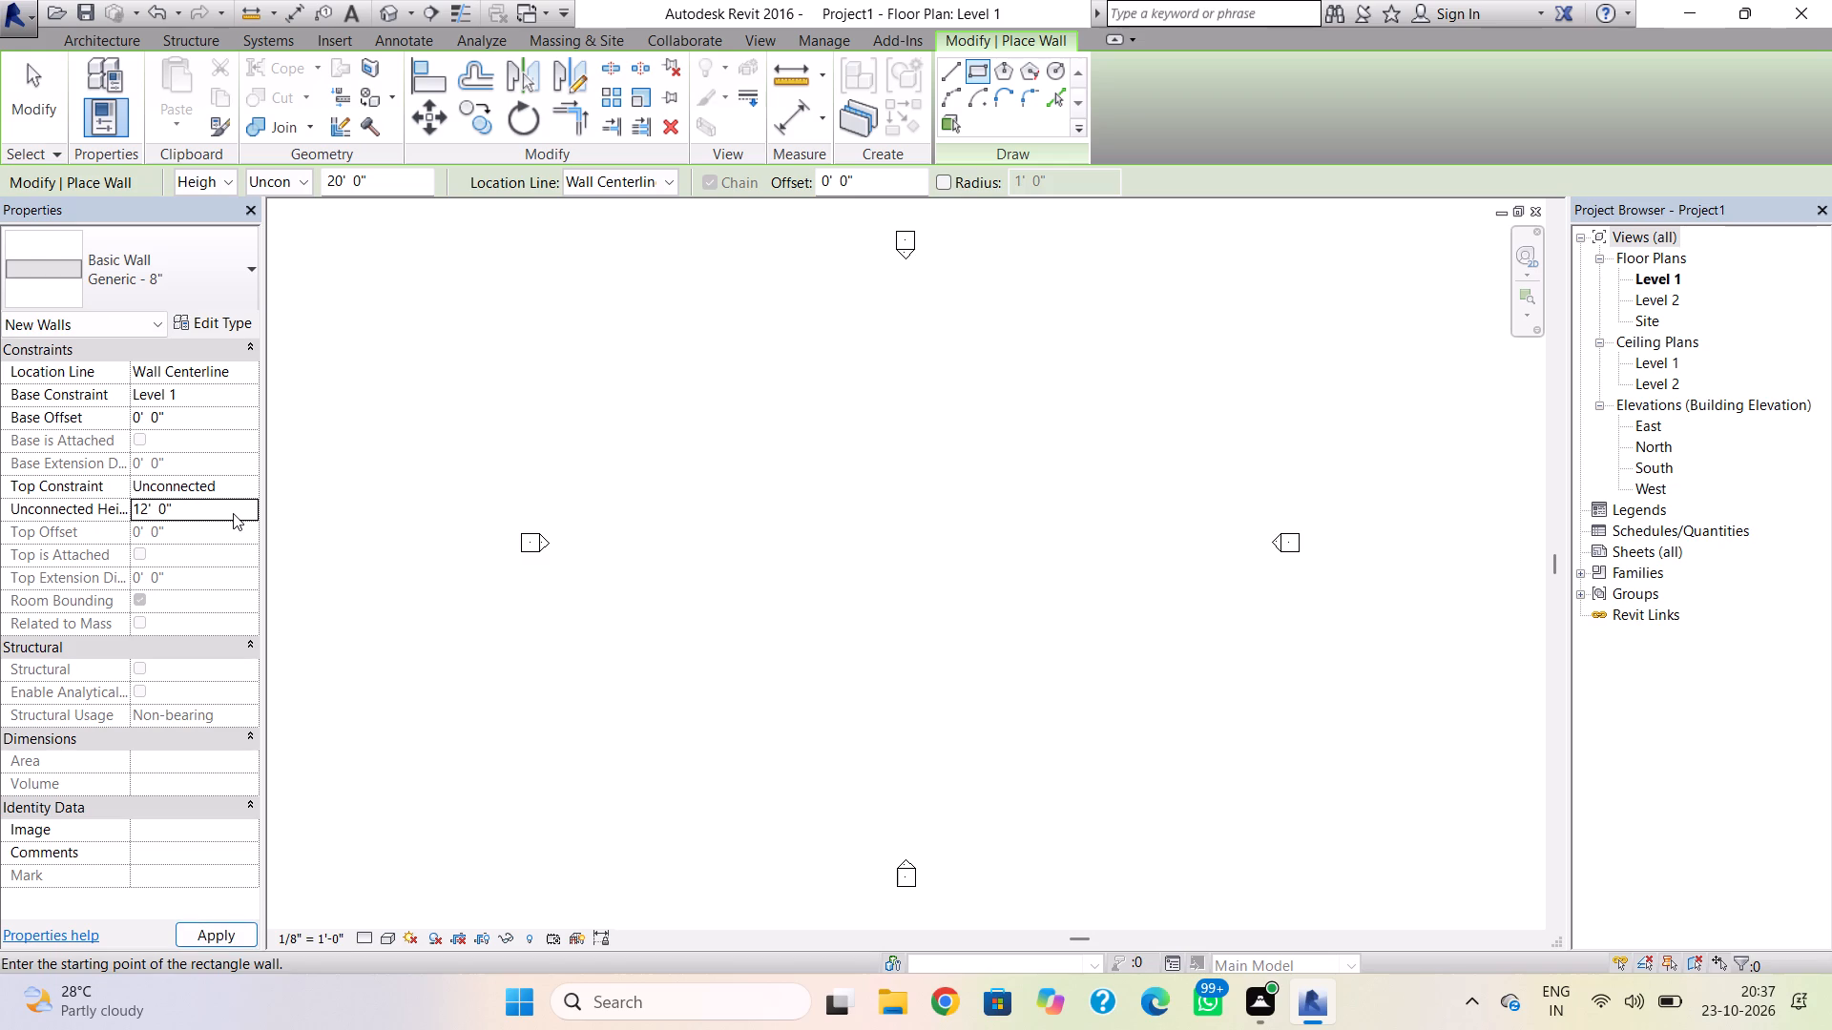
pyautogui.click(813, 399)
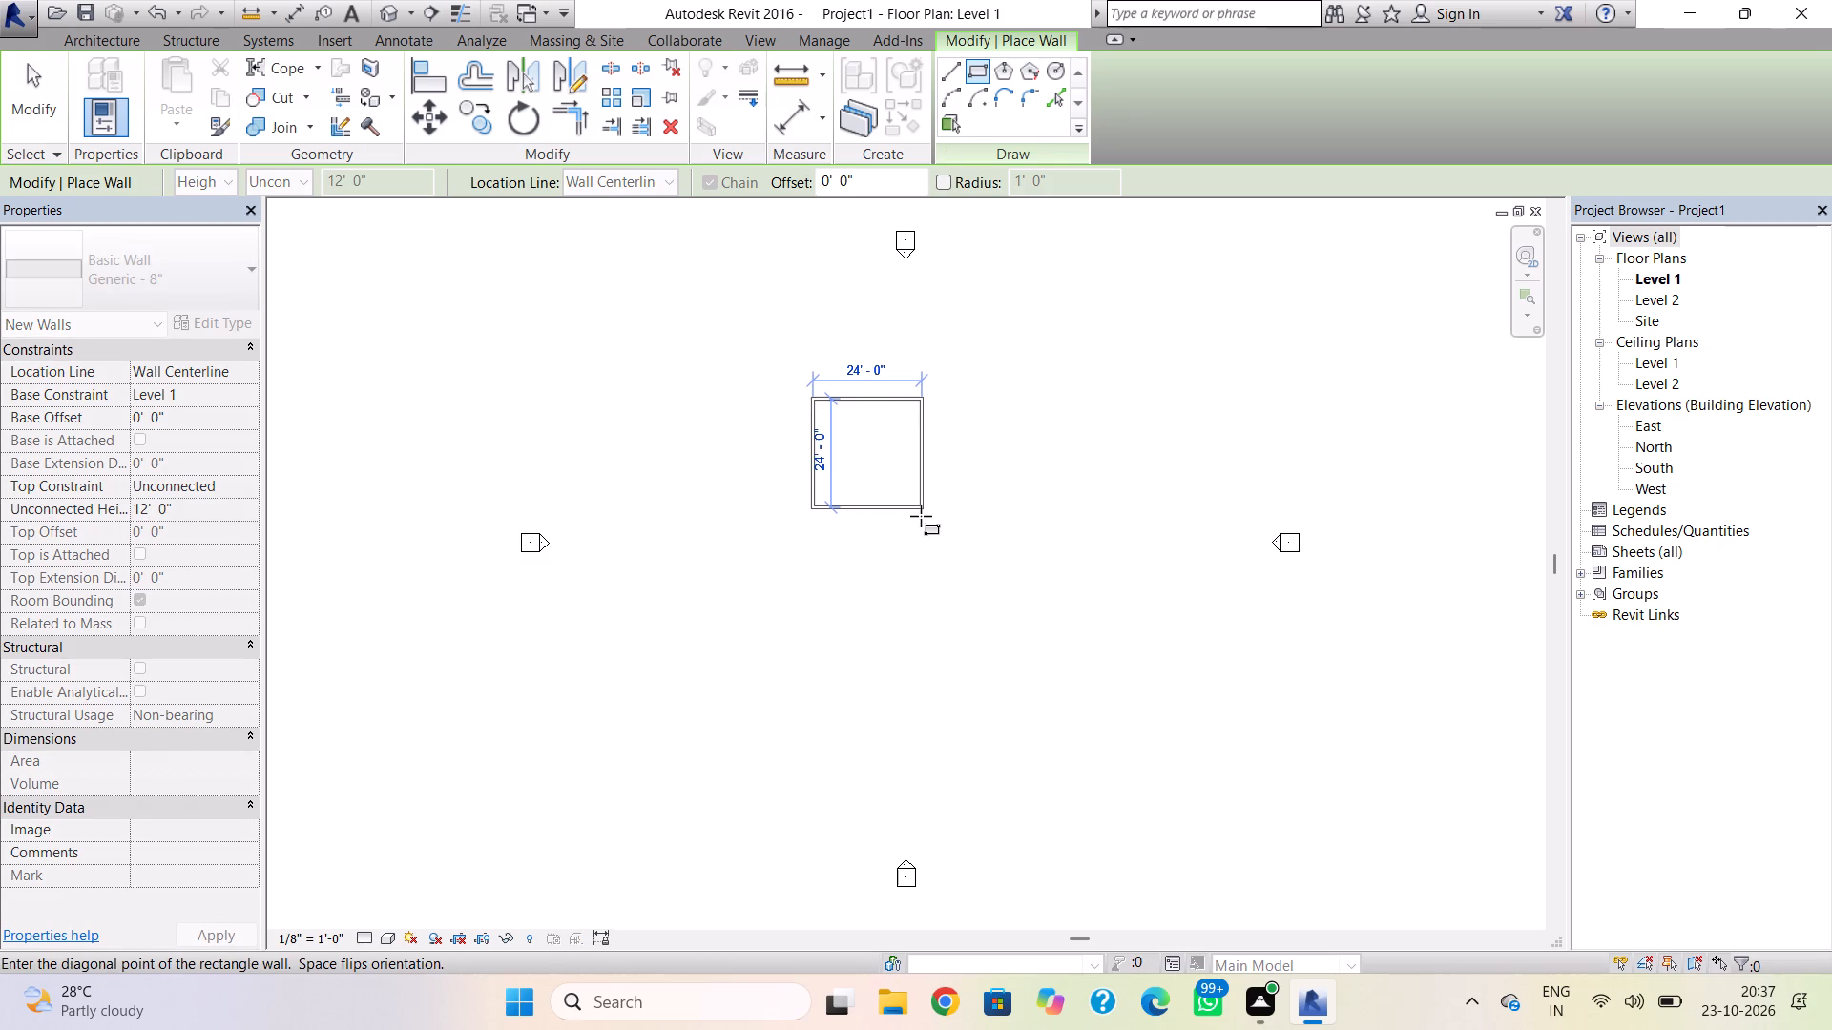
pyautogui.click(921, 516)
pyautogui.press('Escape')
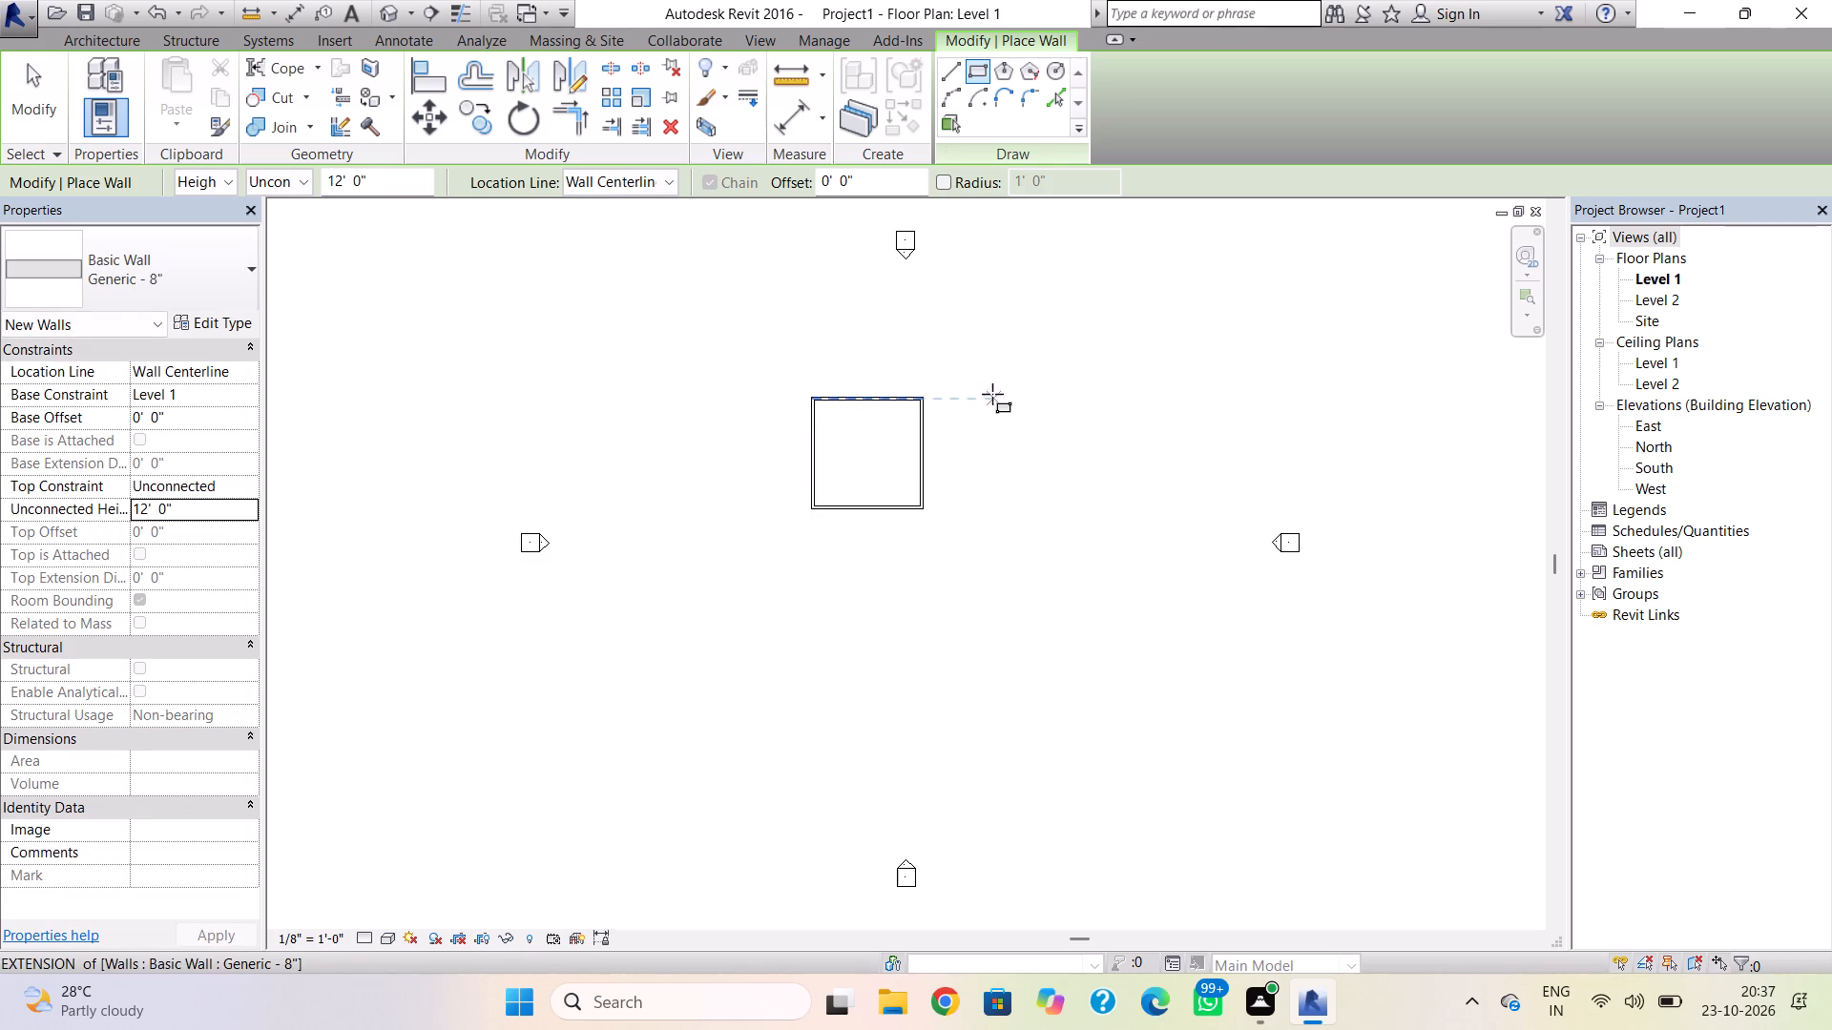
pyautogui.press('Escape')
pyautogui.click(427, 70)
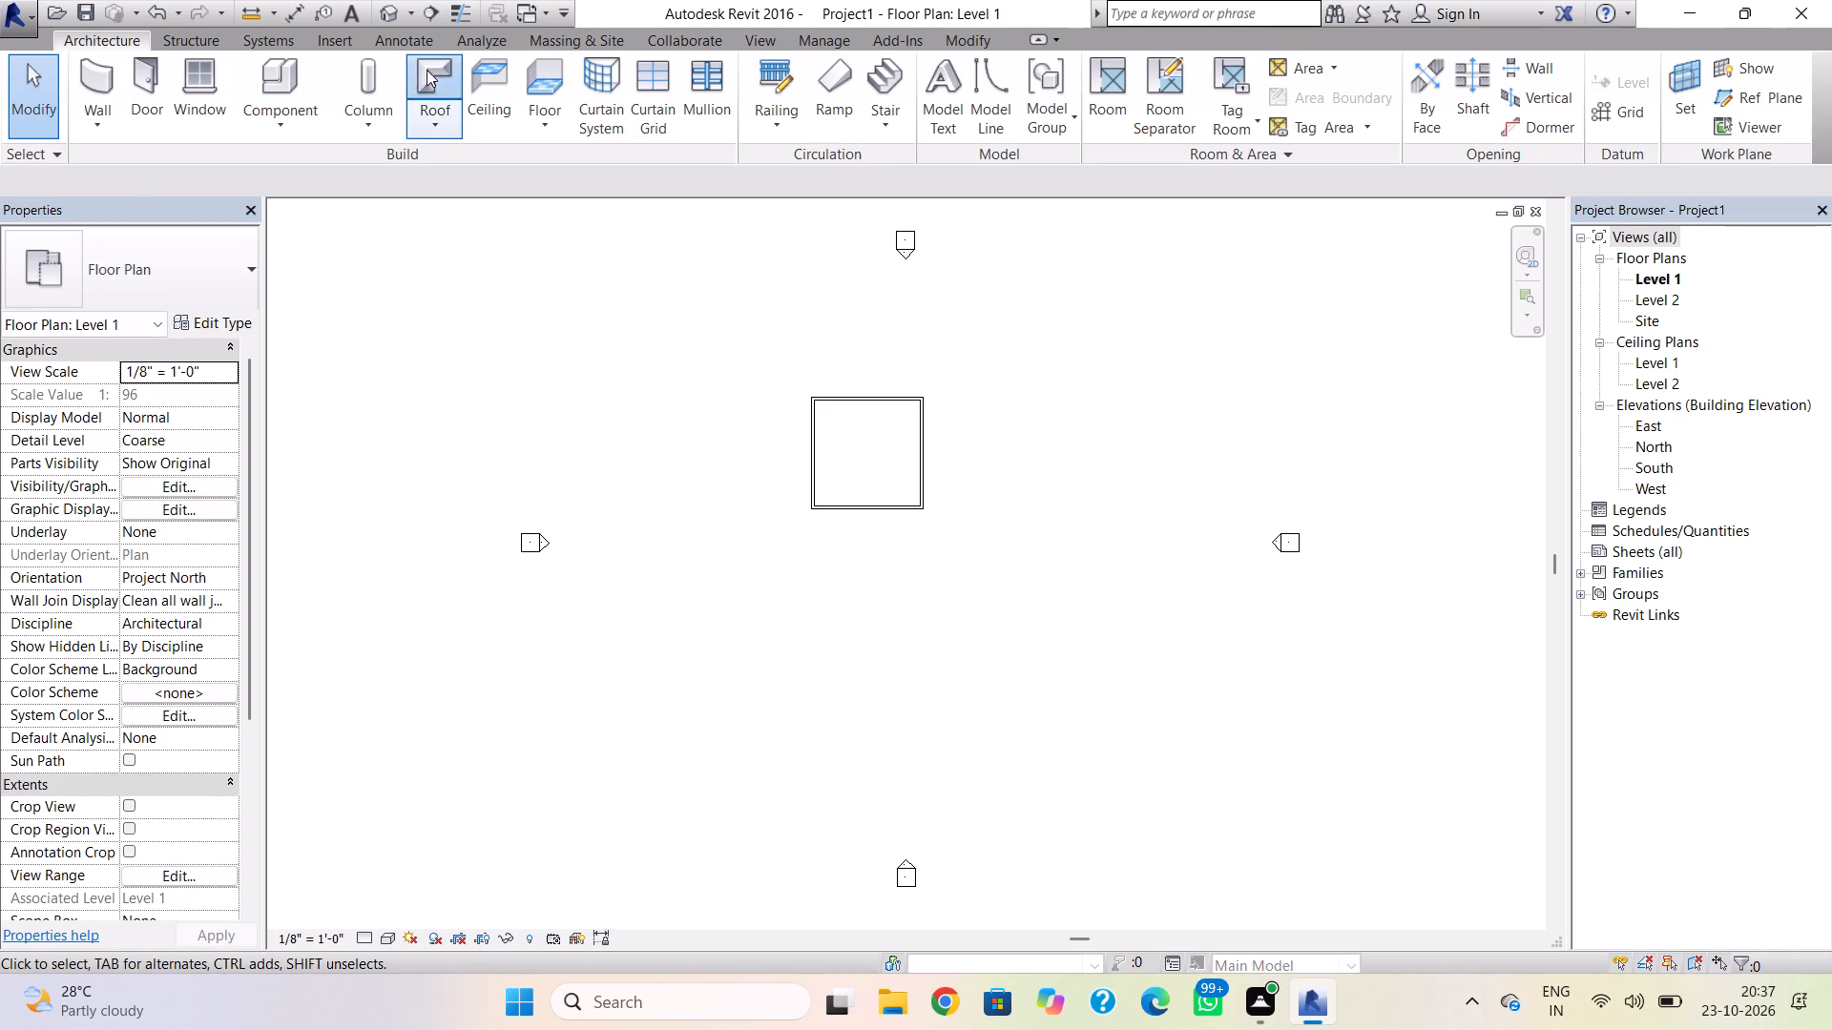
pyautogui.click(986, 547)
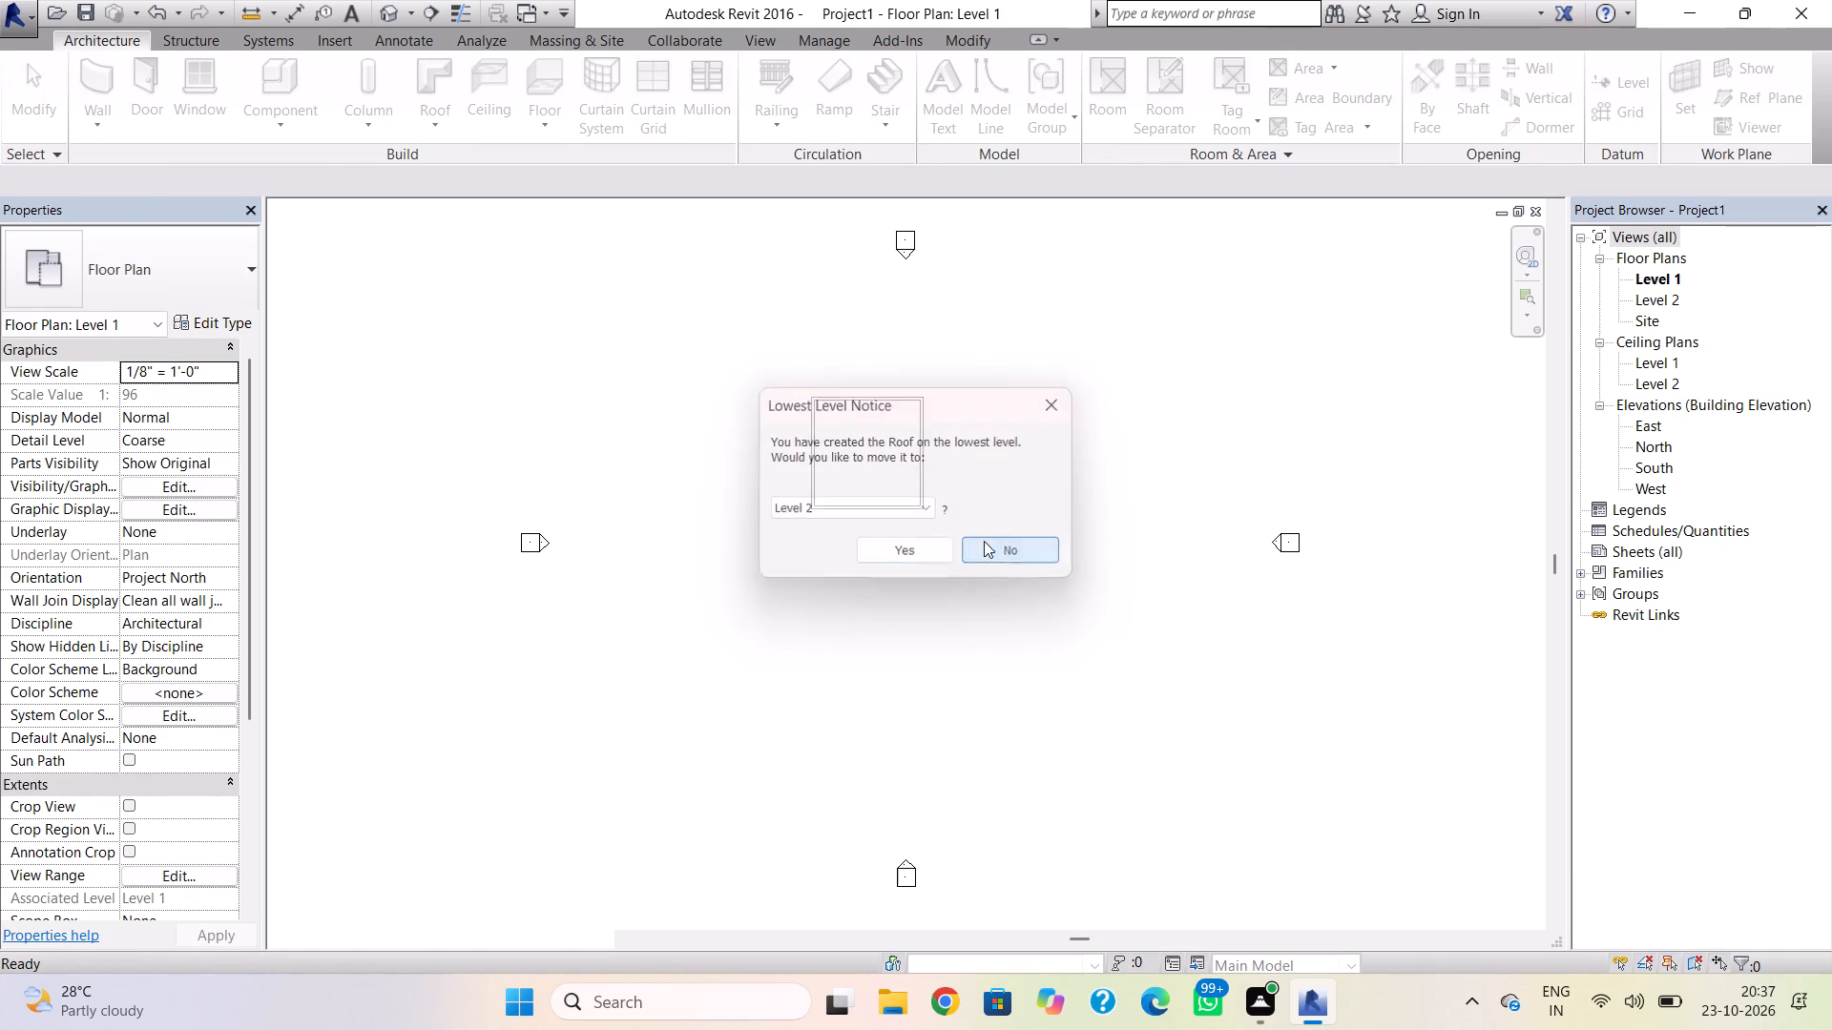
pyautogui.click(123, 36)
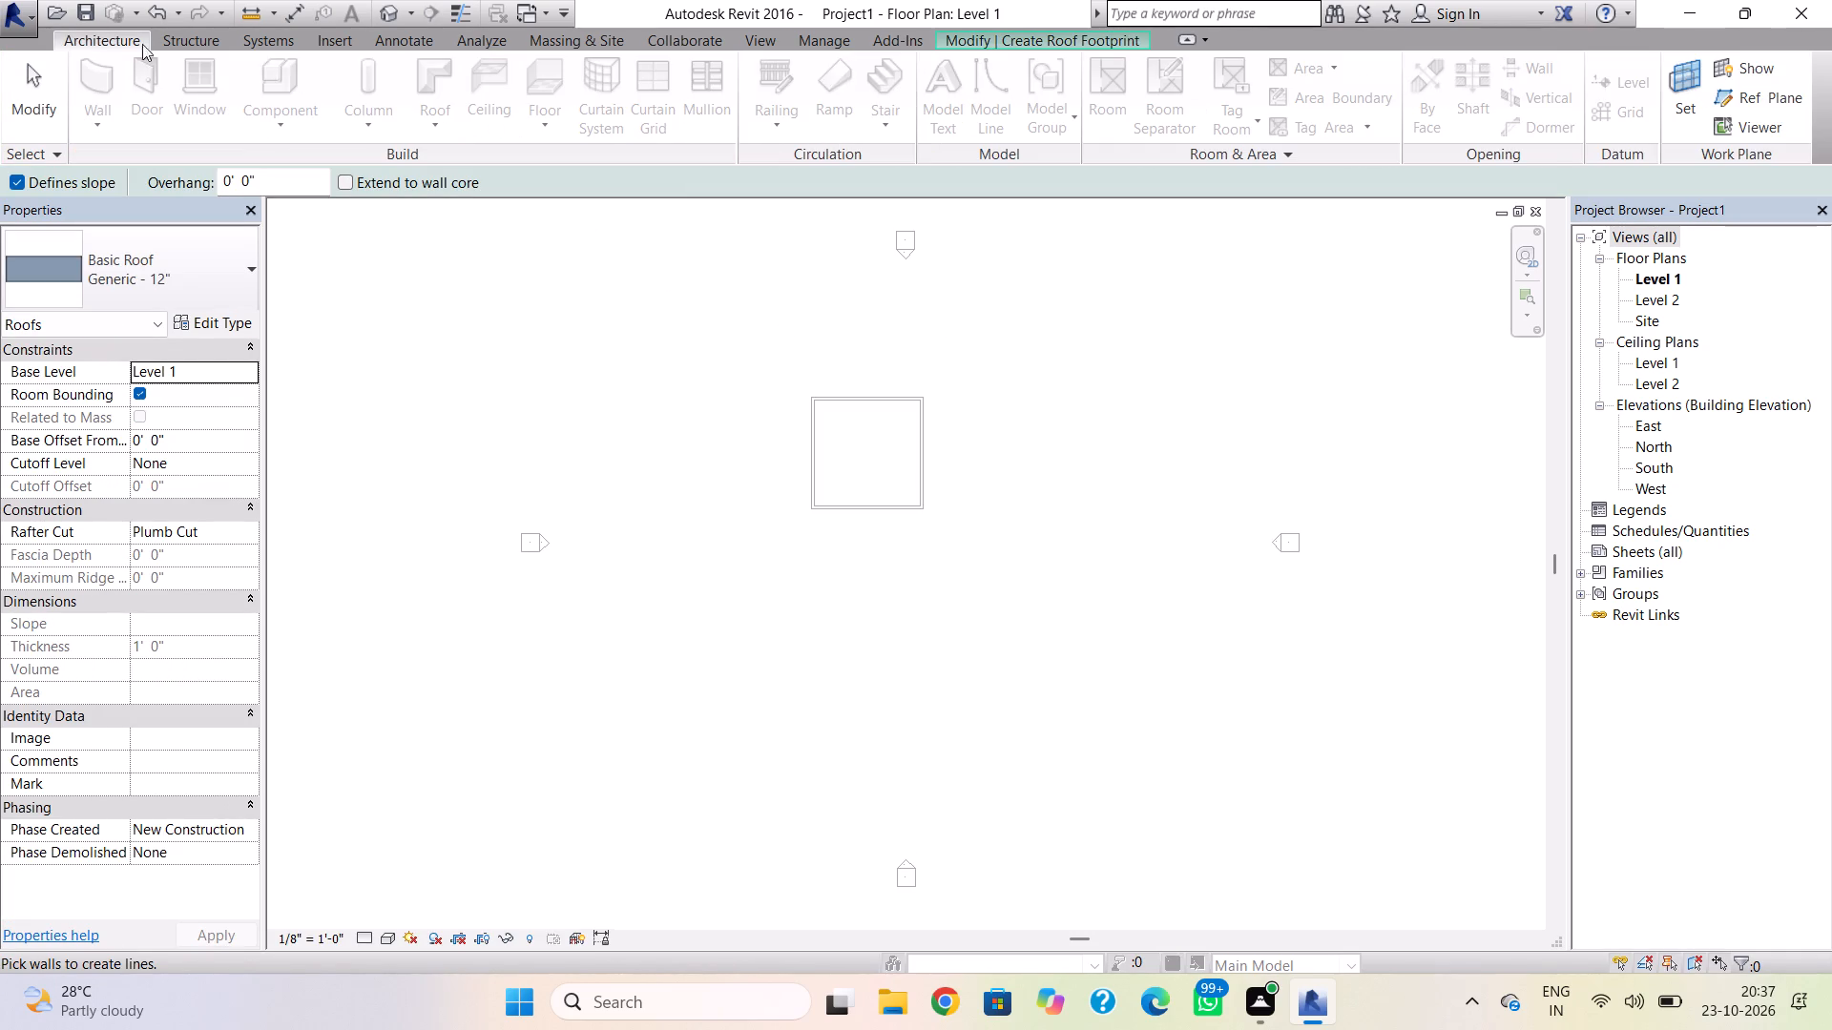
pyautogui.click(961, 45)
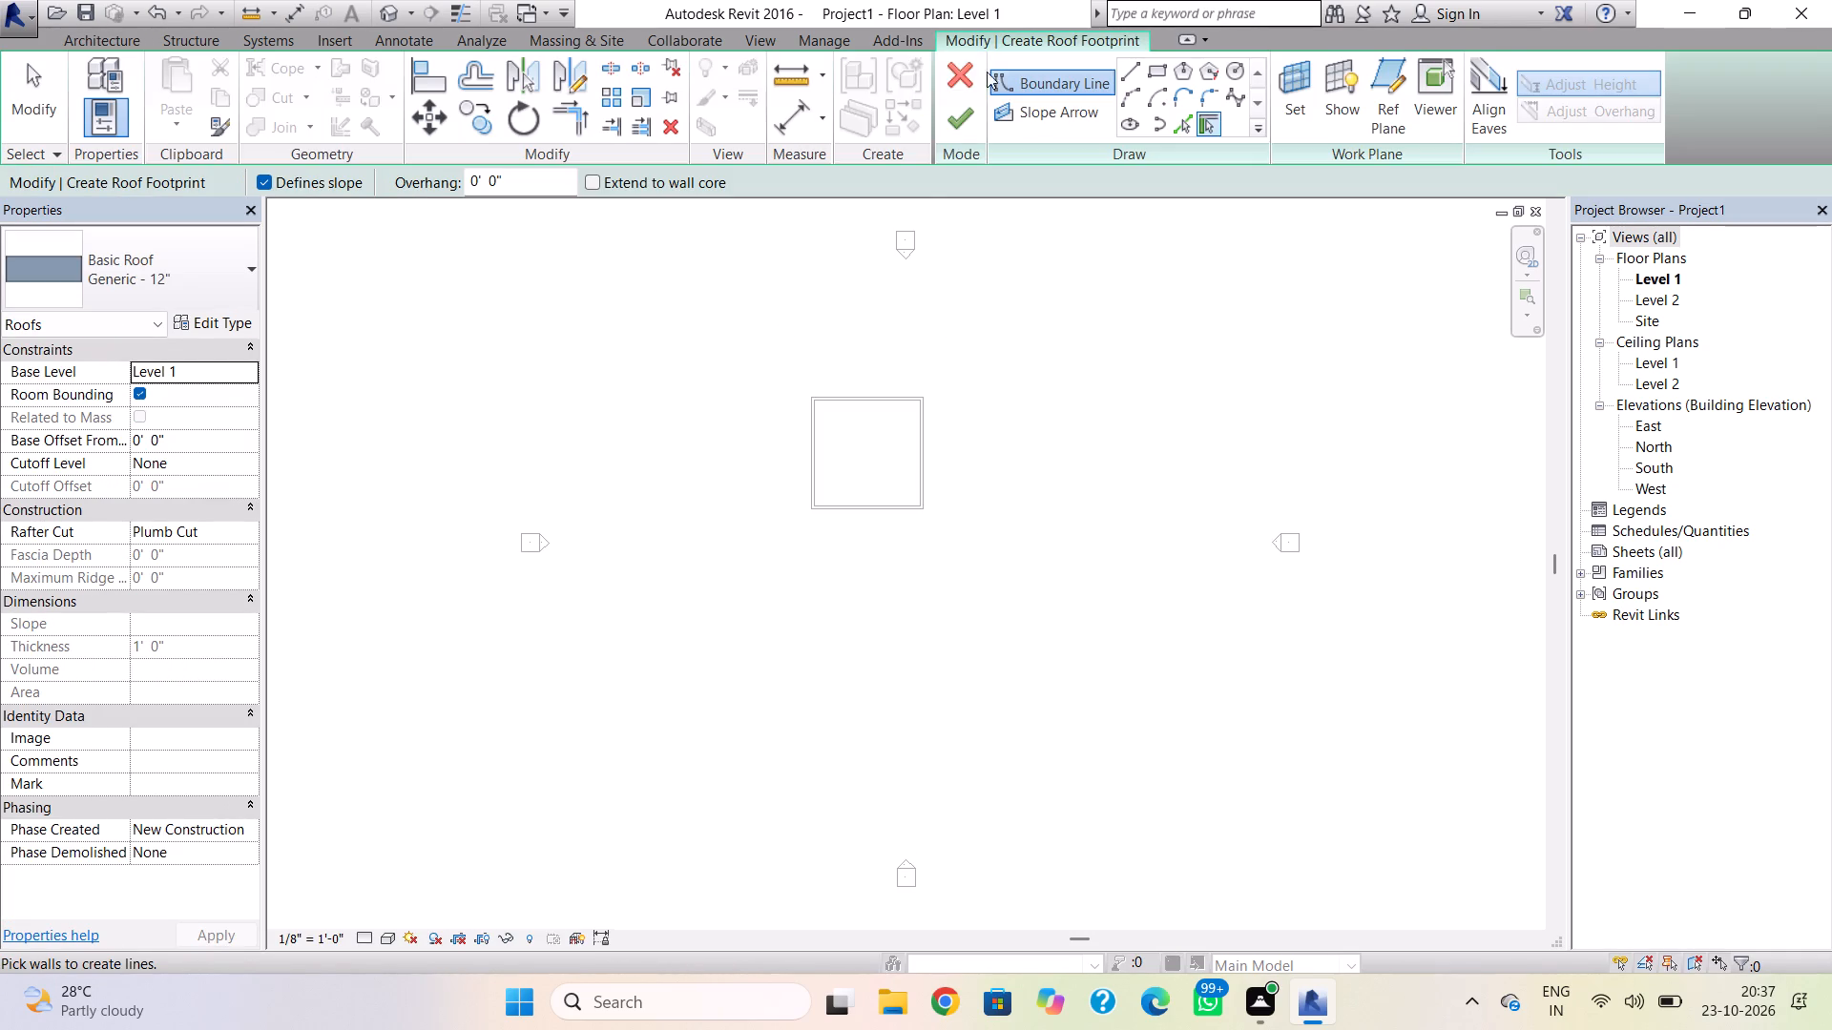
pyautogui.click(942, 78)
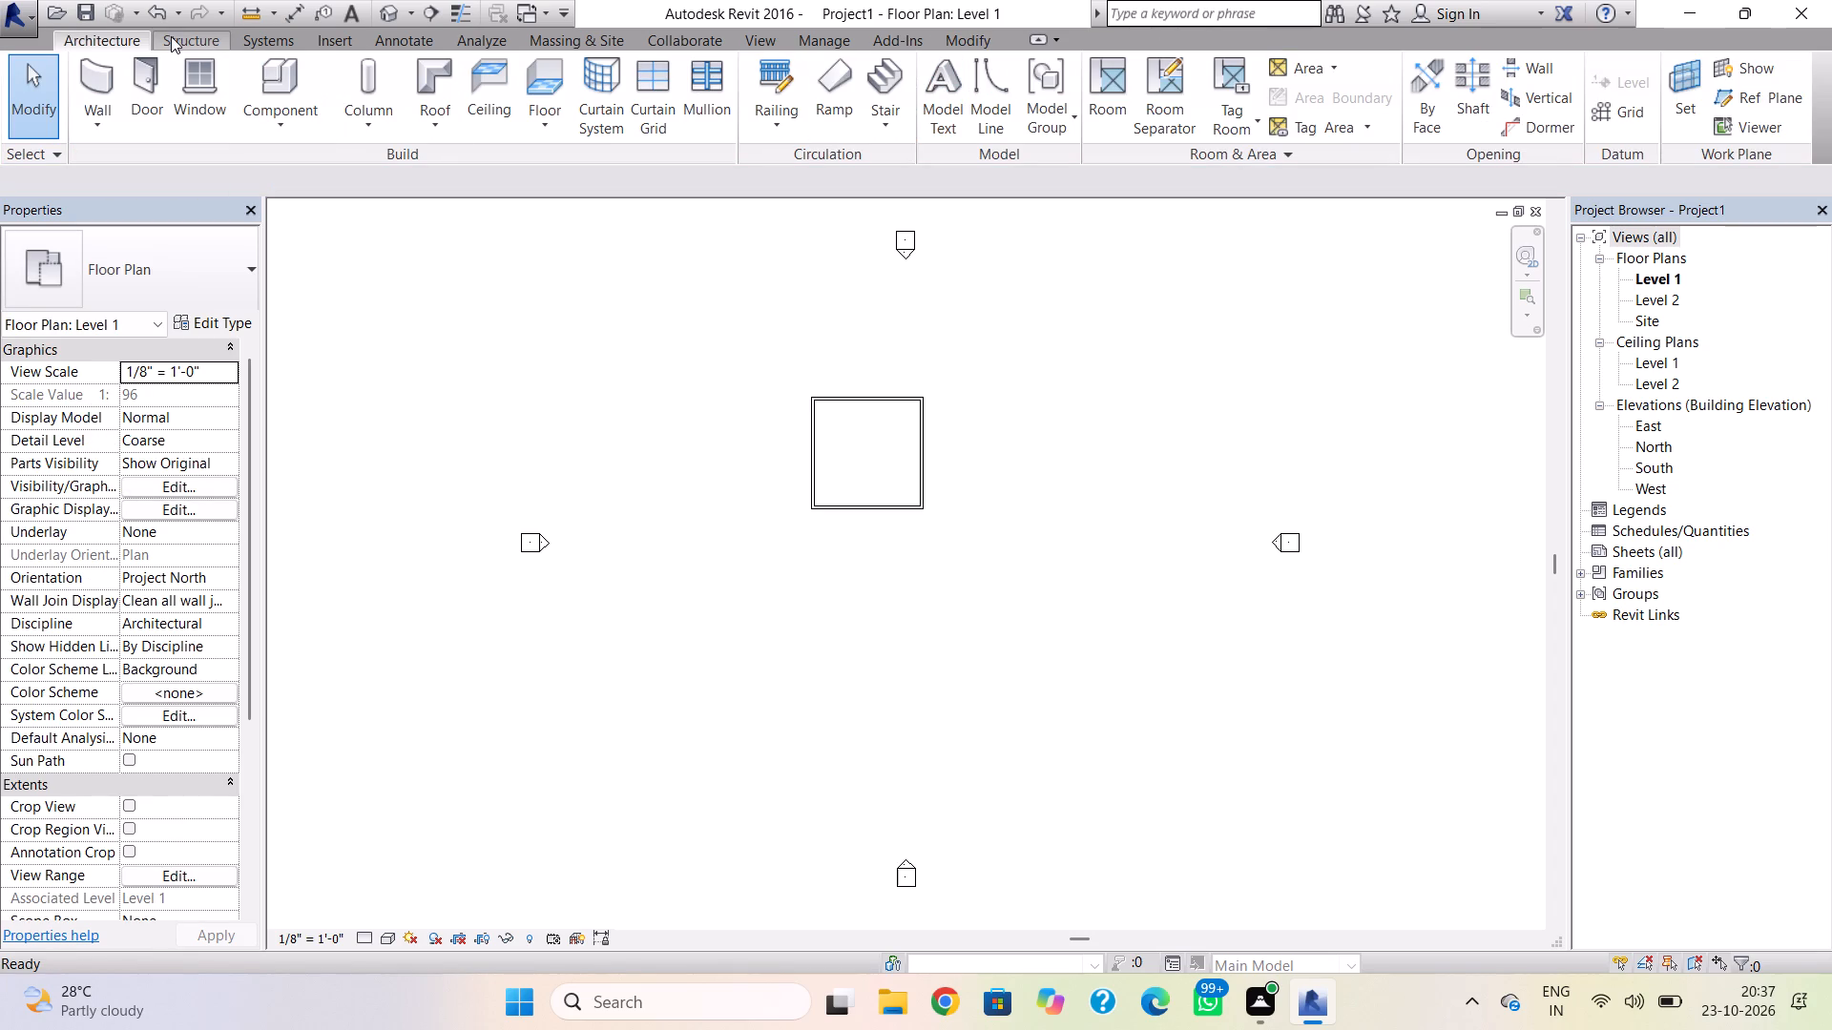
# Create a Generic - 12" floor on Level 1 with a square boundary about 36' wide surrounding the walls.
pyautogui.click(531, 90)
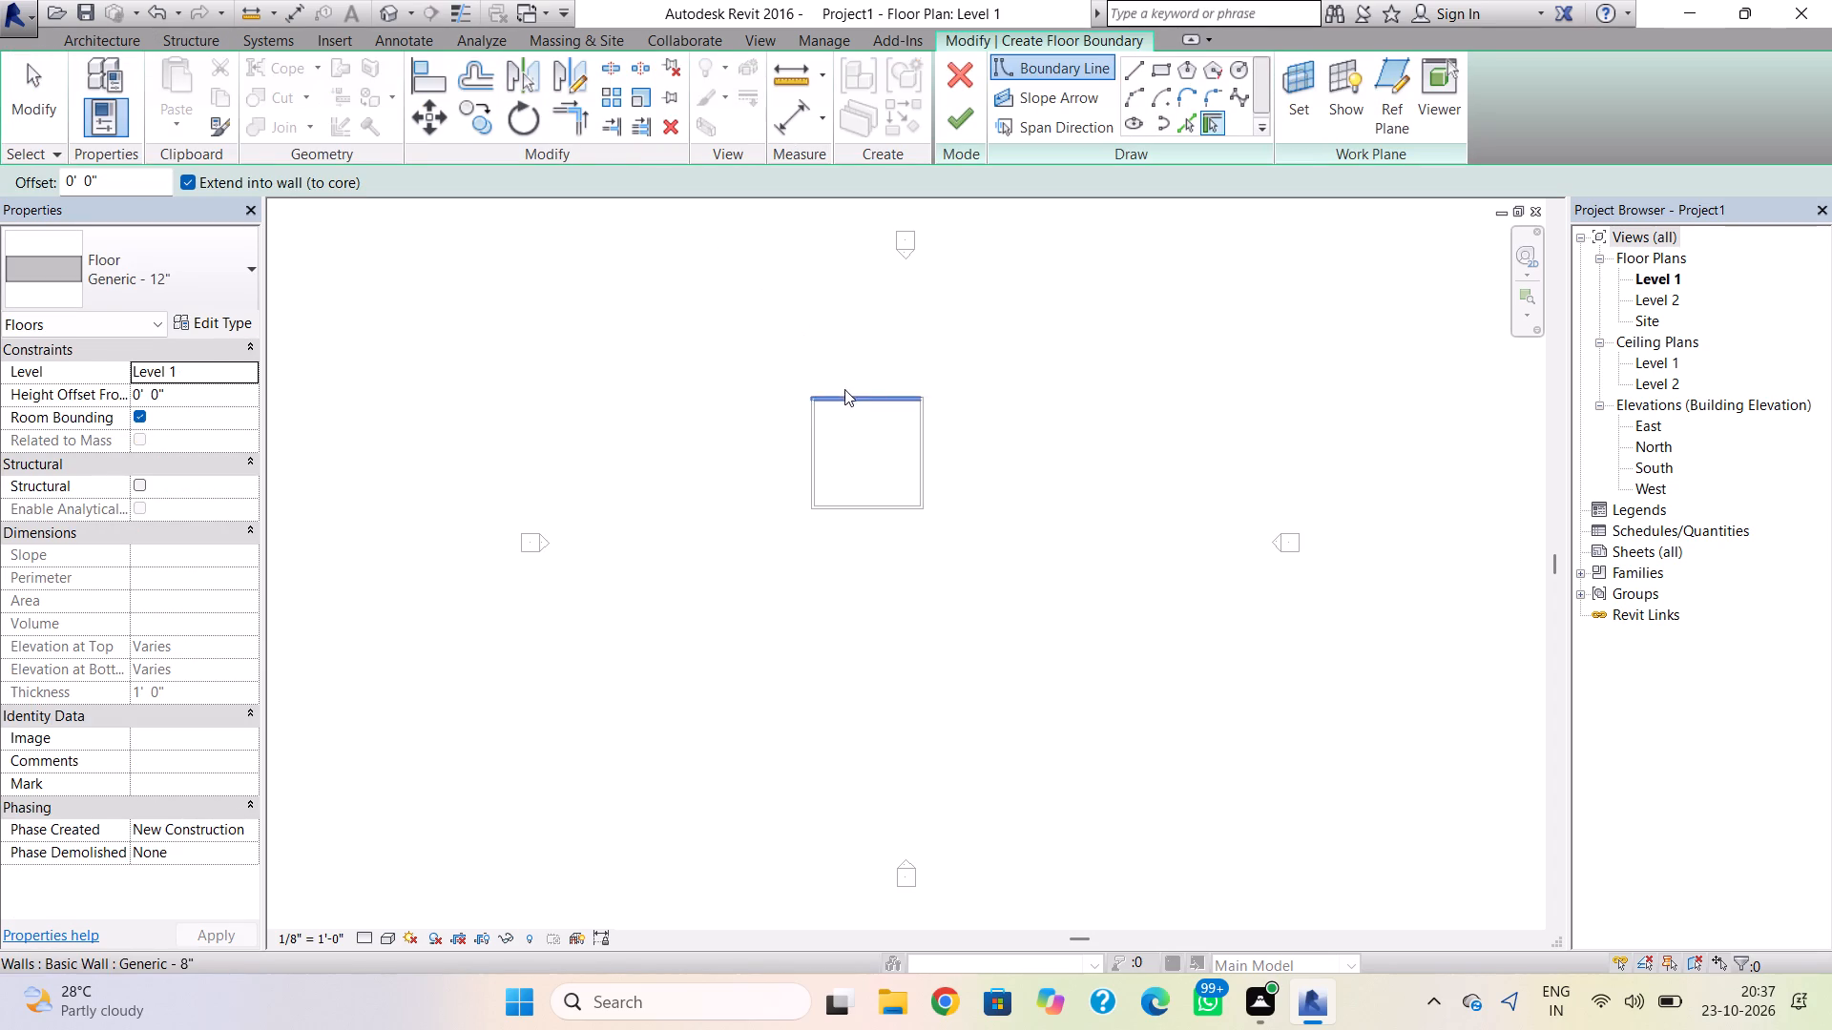
pyautogui.click(1162, 69)
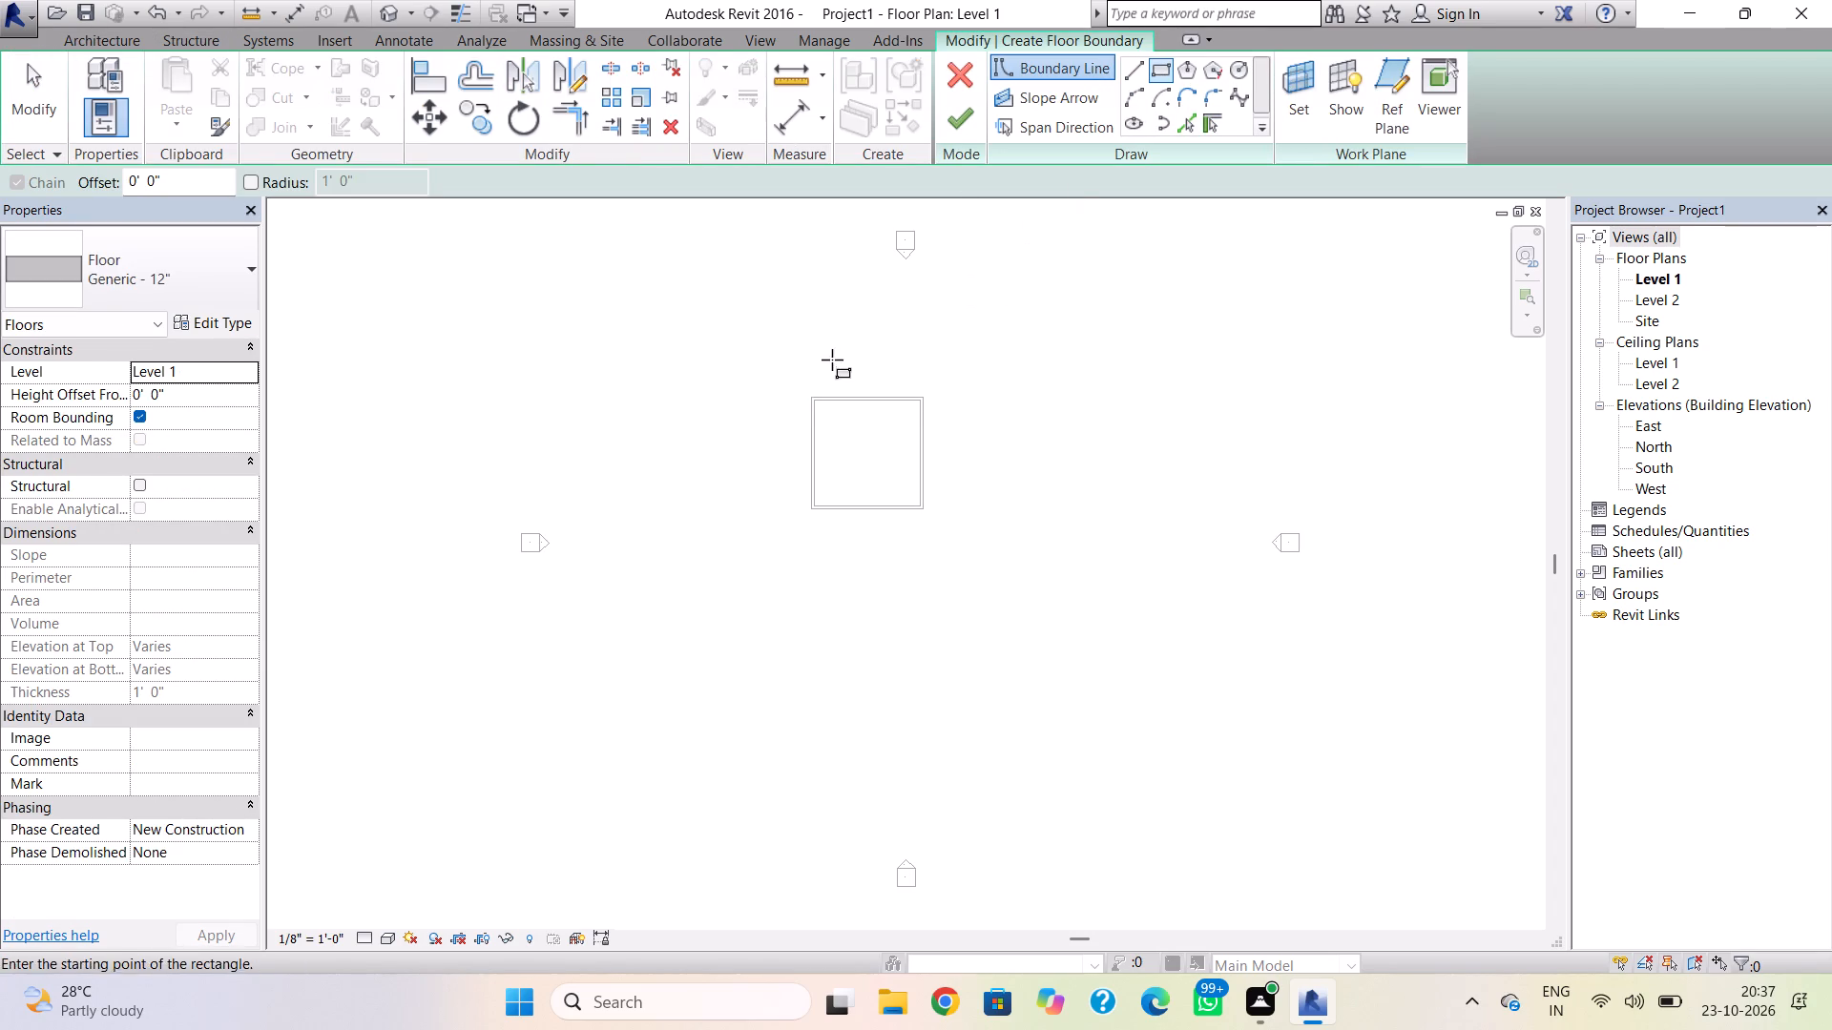
pyautogui.click(785, 382)
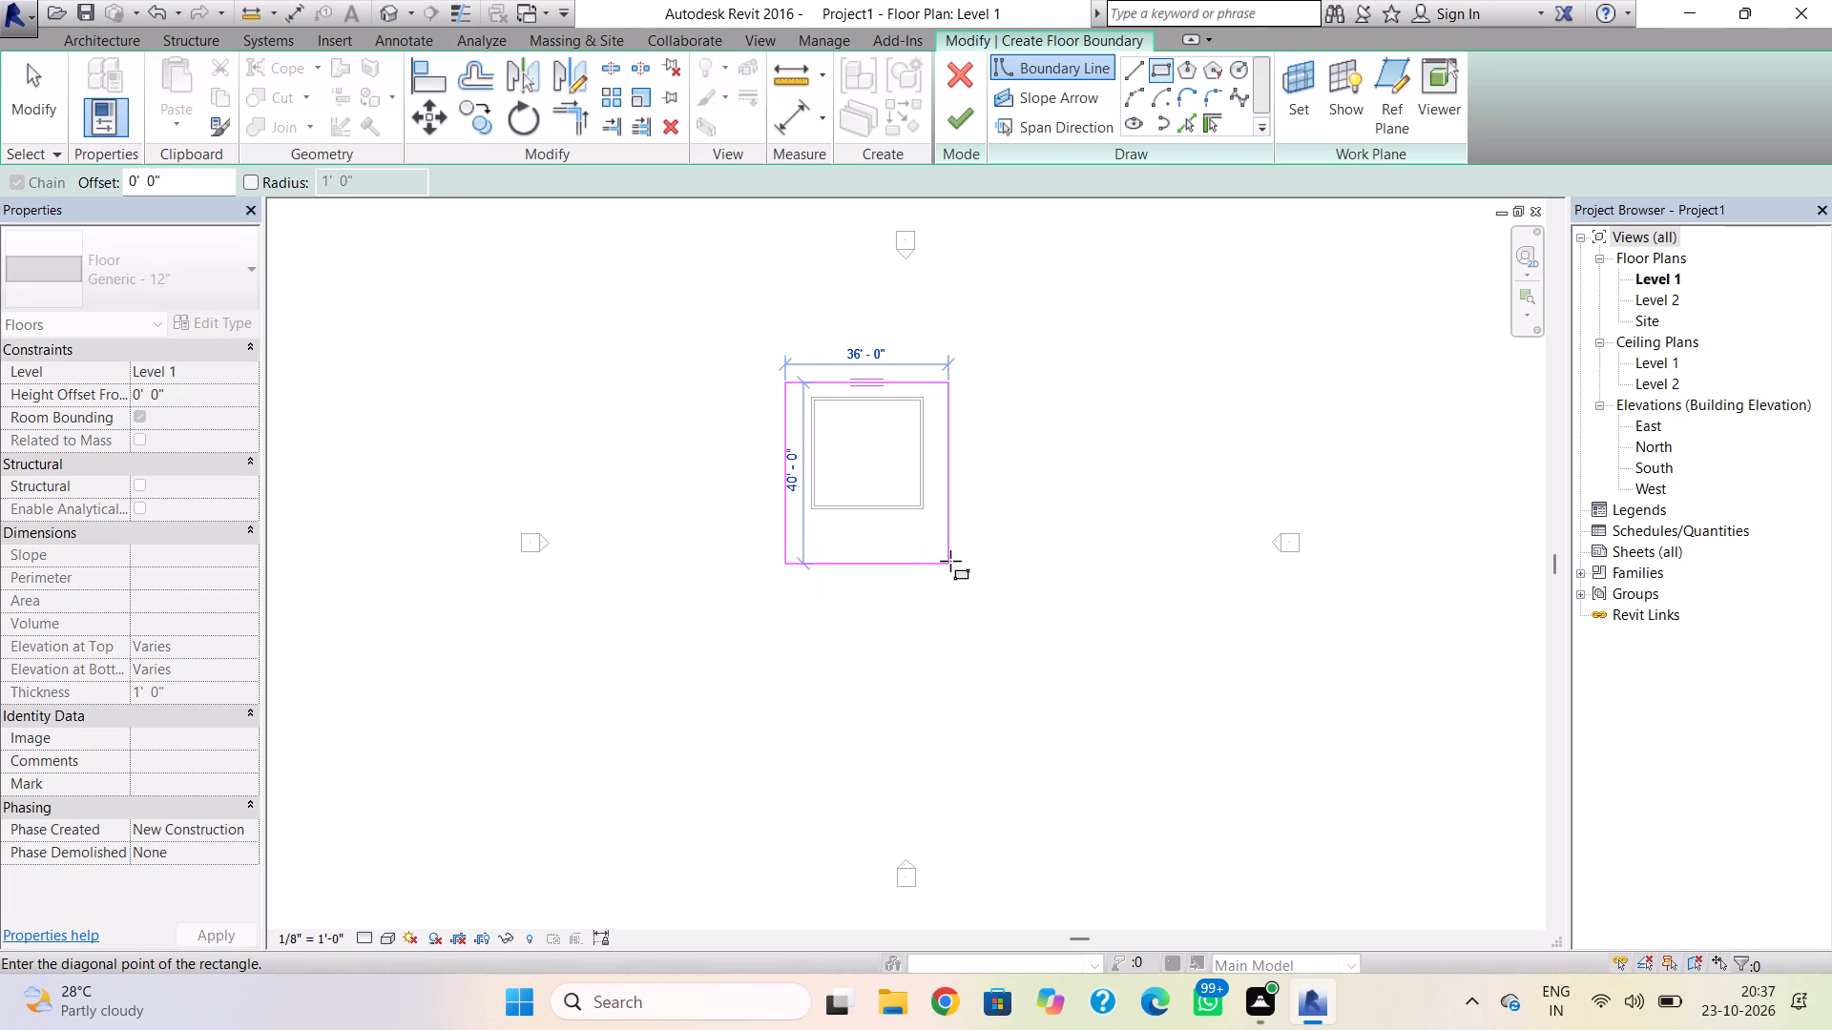
pyautogui.click(950, 545)
pyautogui.press('Escape')
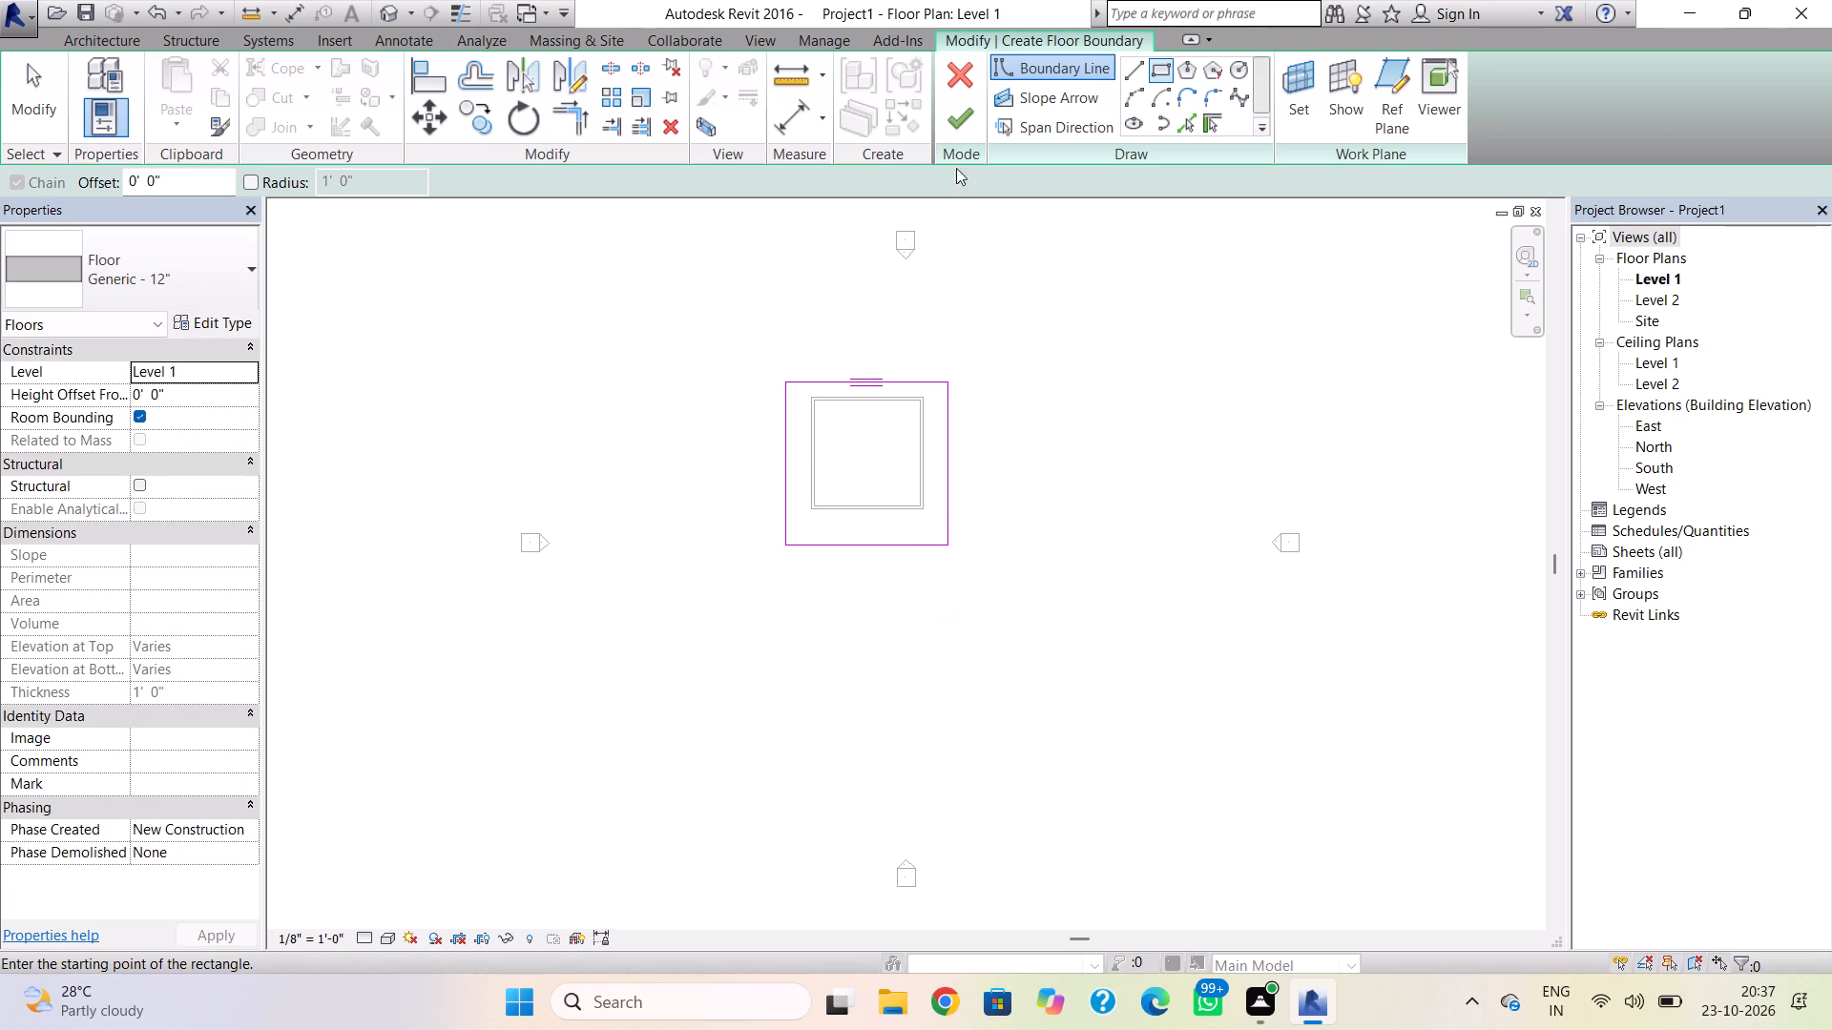
pyautogui.click(952, 124)
pyautogui.press('Escape')
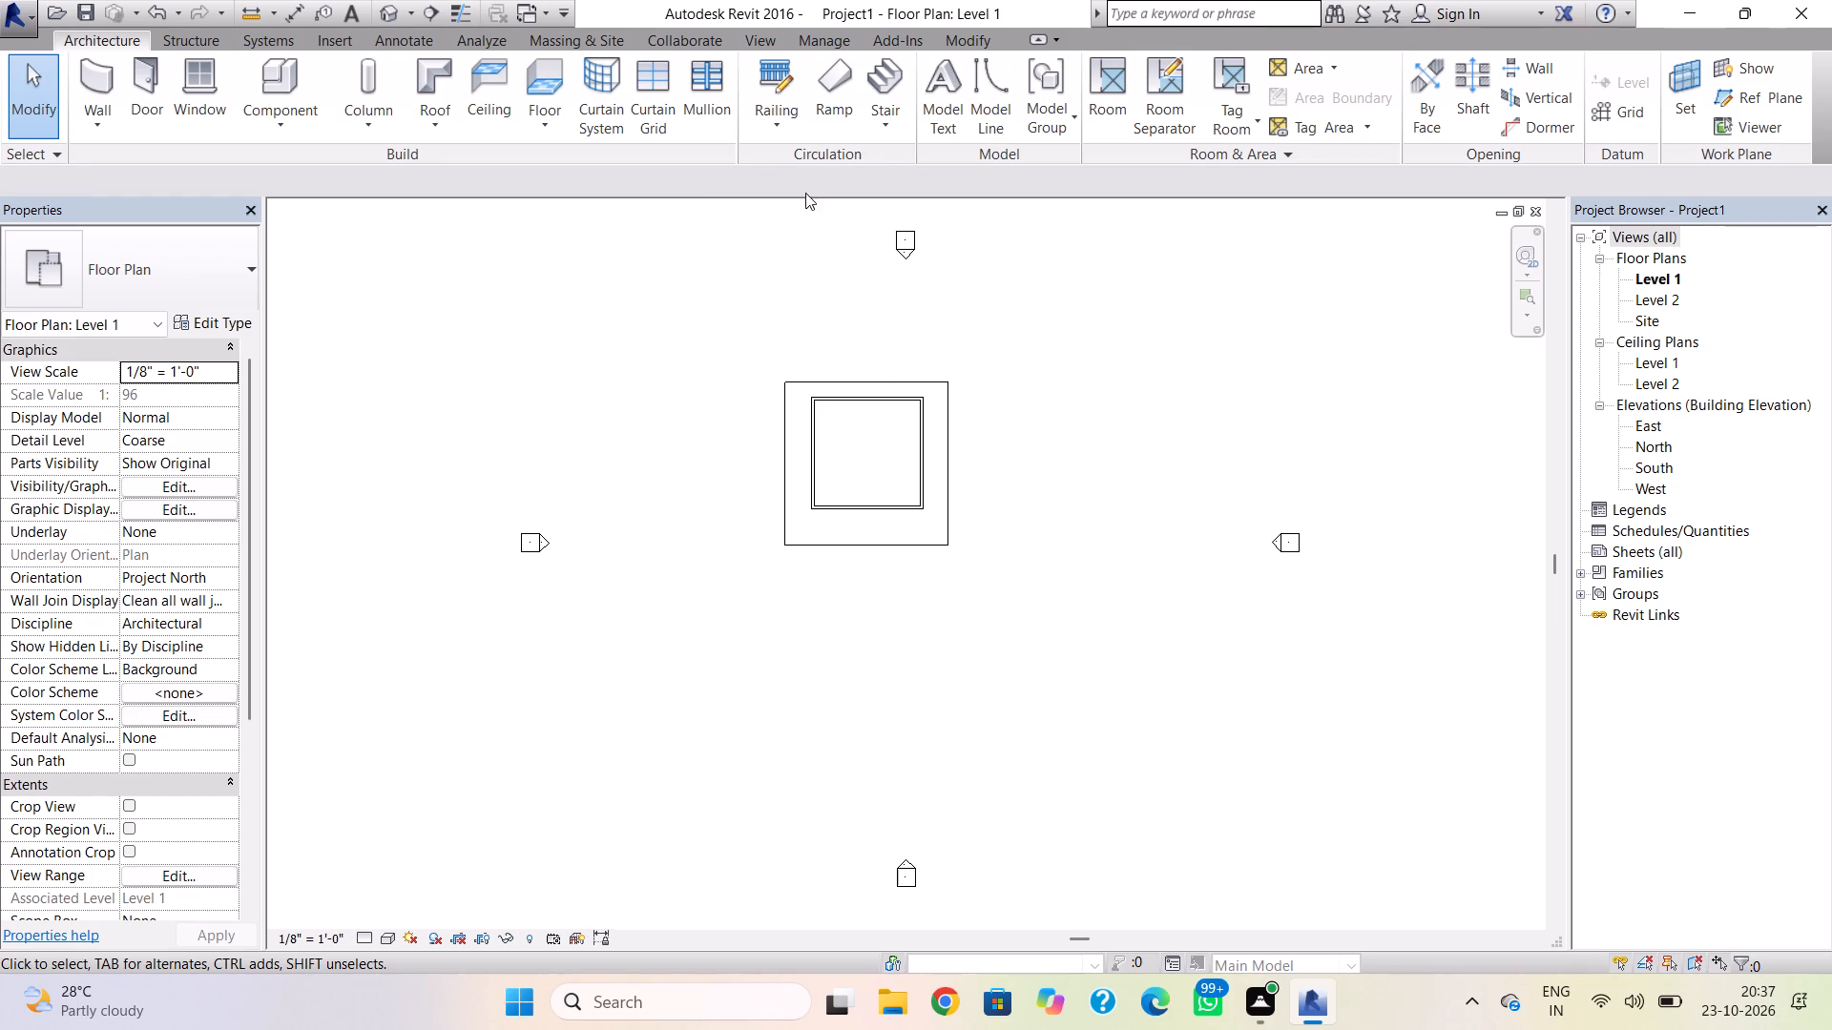
# Create a flat Generic - 12" footprint roof on Level 2, without defined slope, with a 24'-8" square boundary along the walls' outer faces.
pyautogui.click(427, 76)
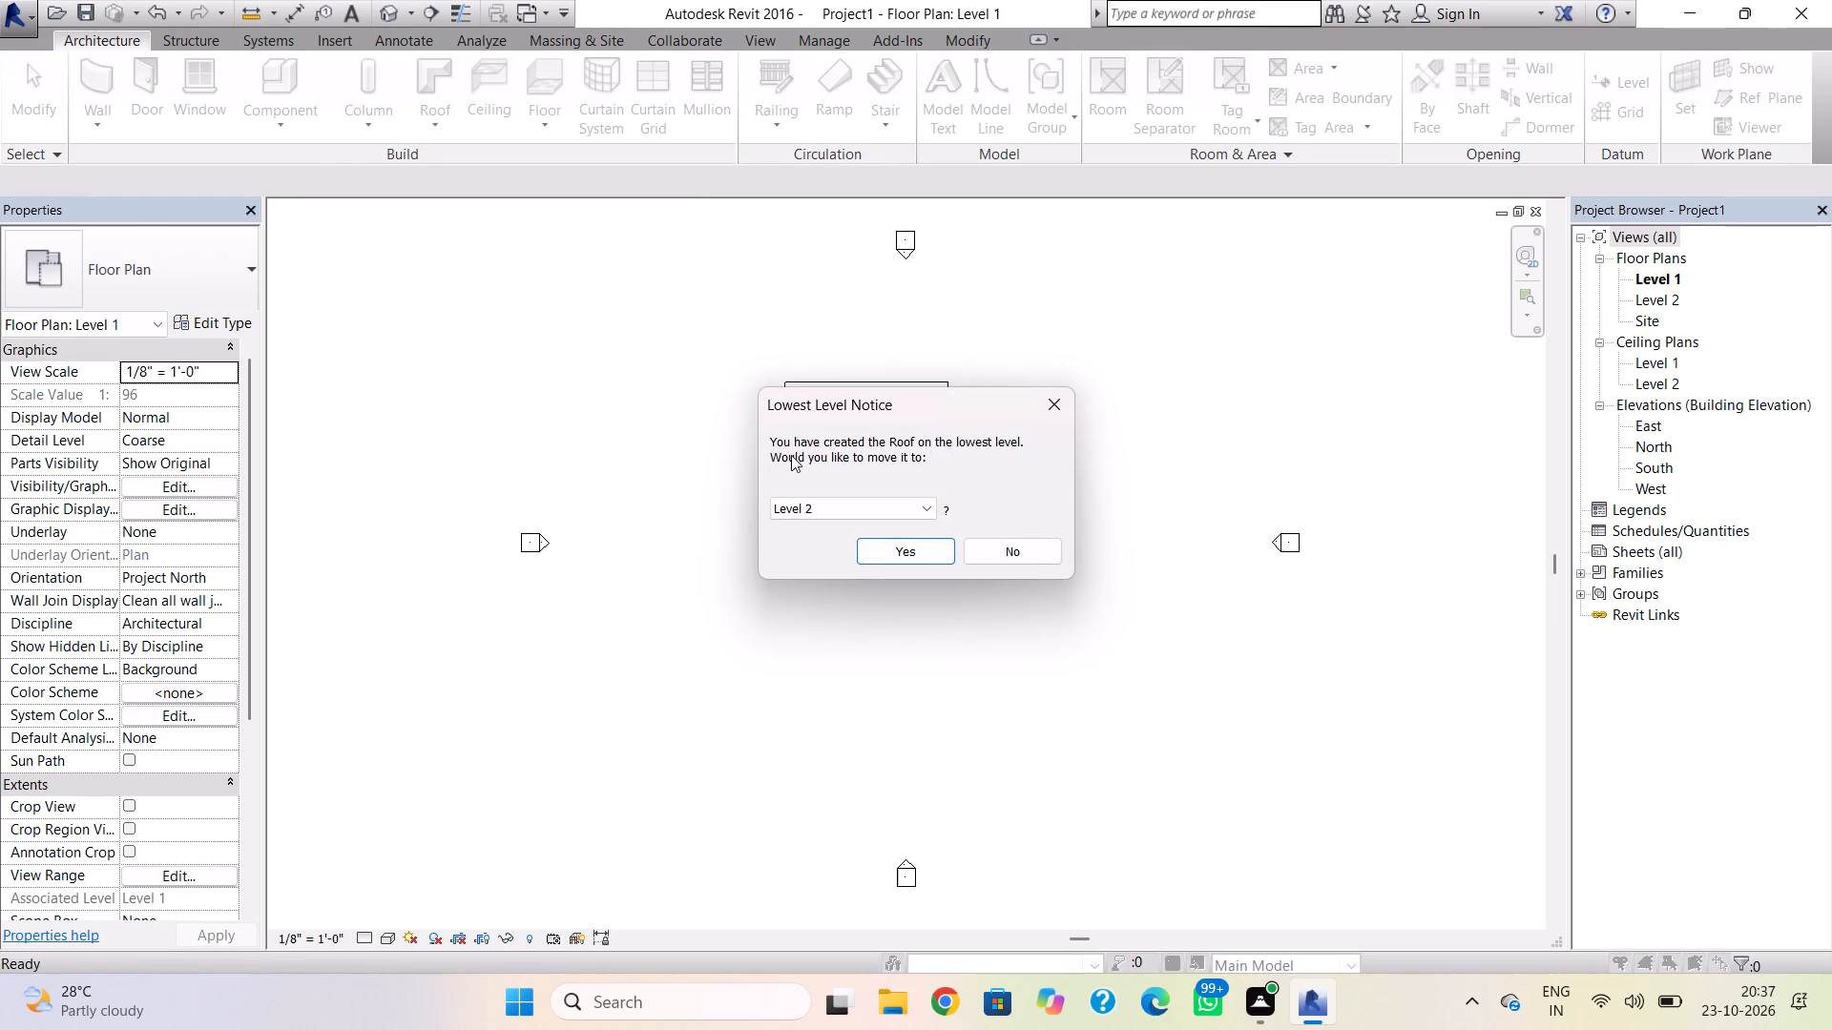
pyautogui.click(912, 546)
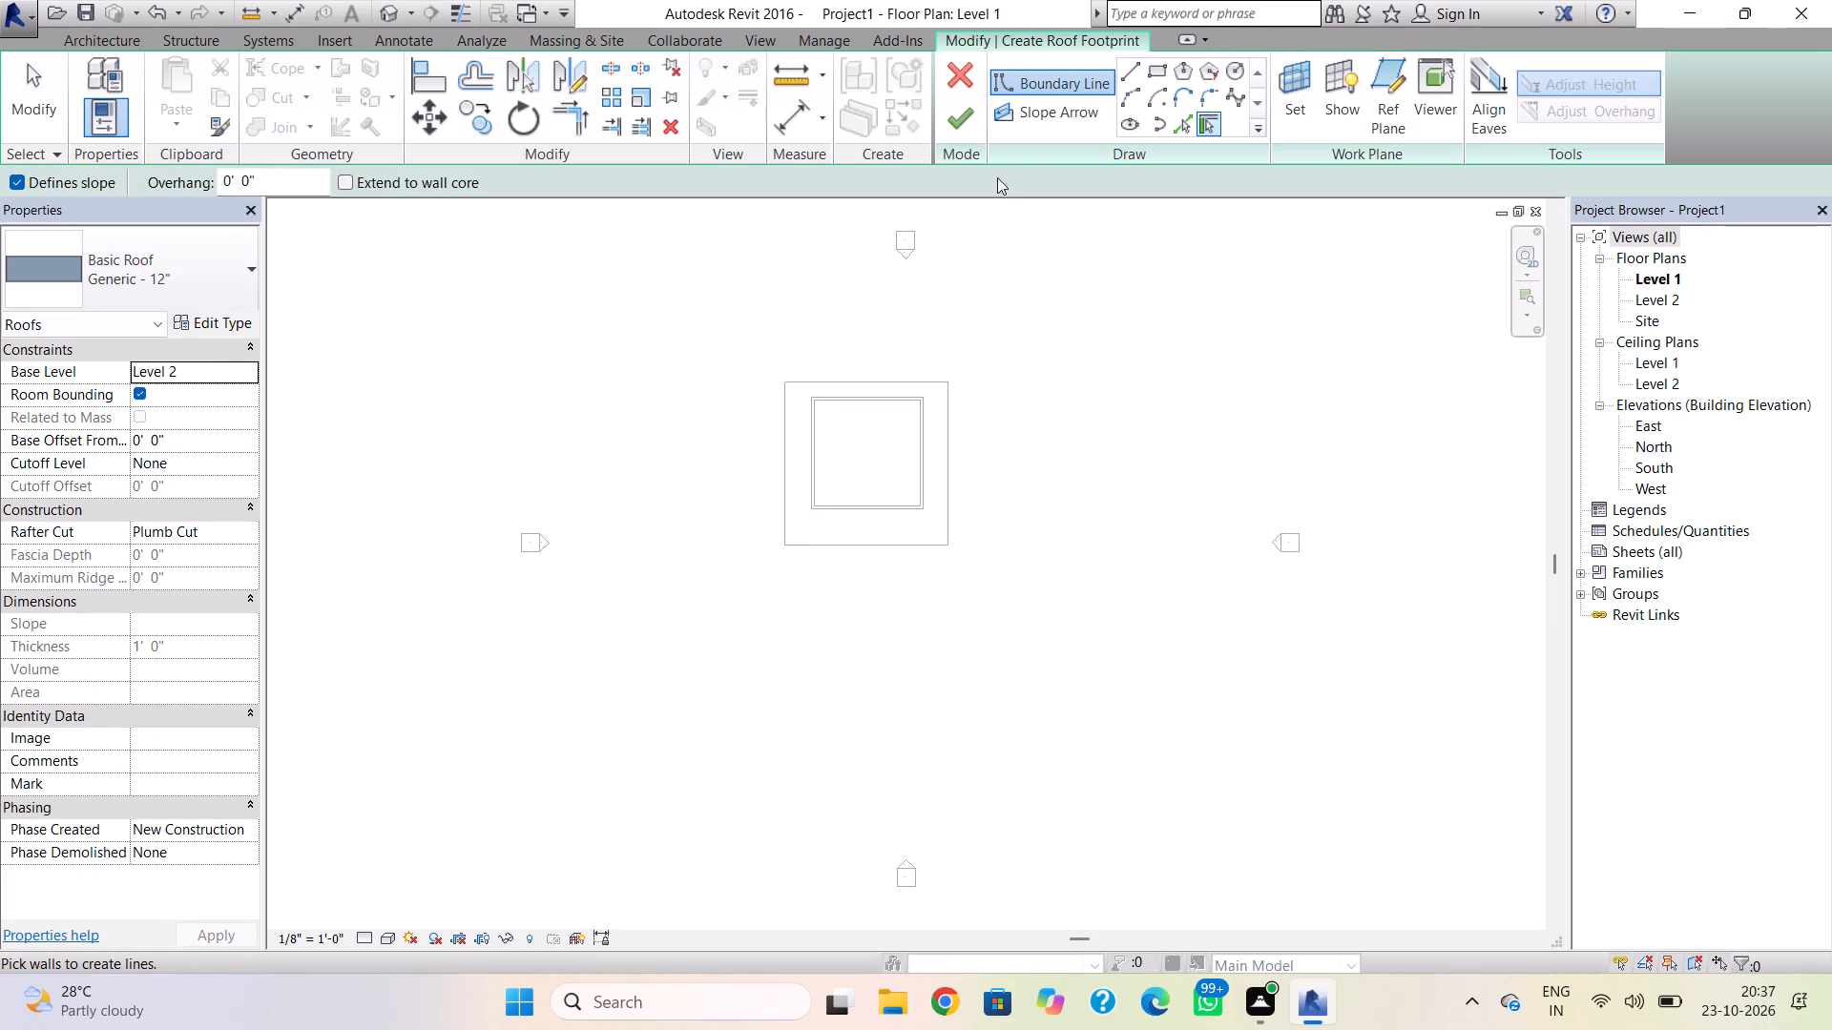
pyautogui.click(1157, 77)
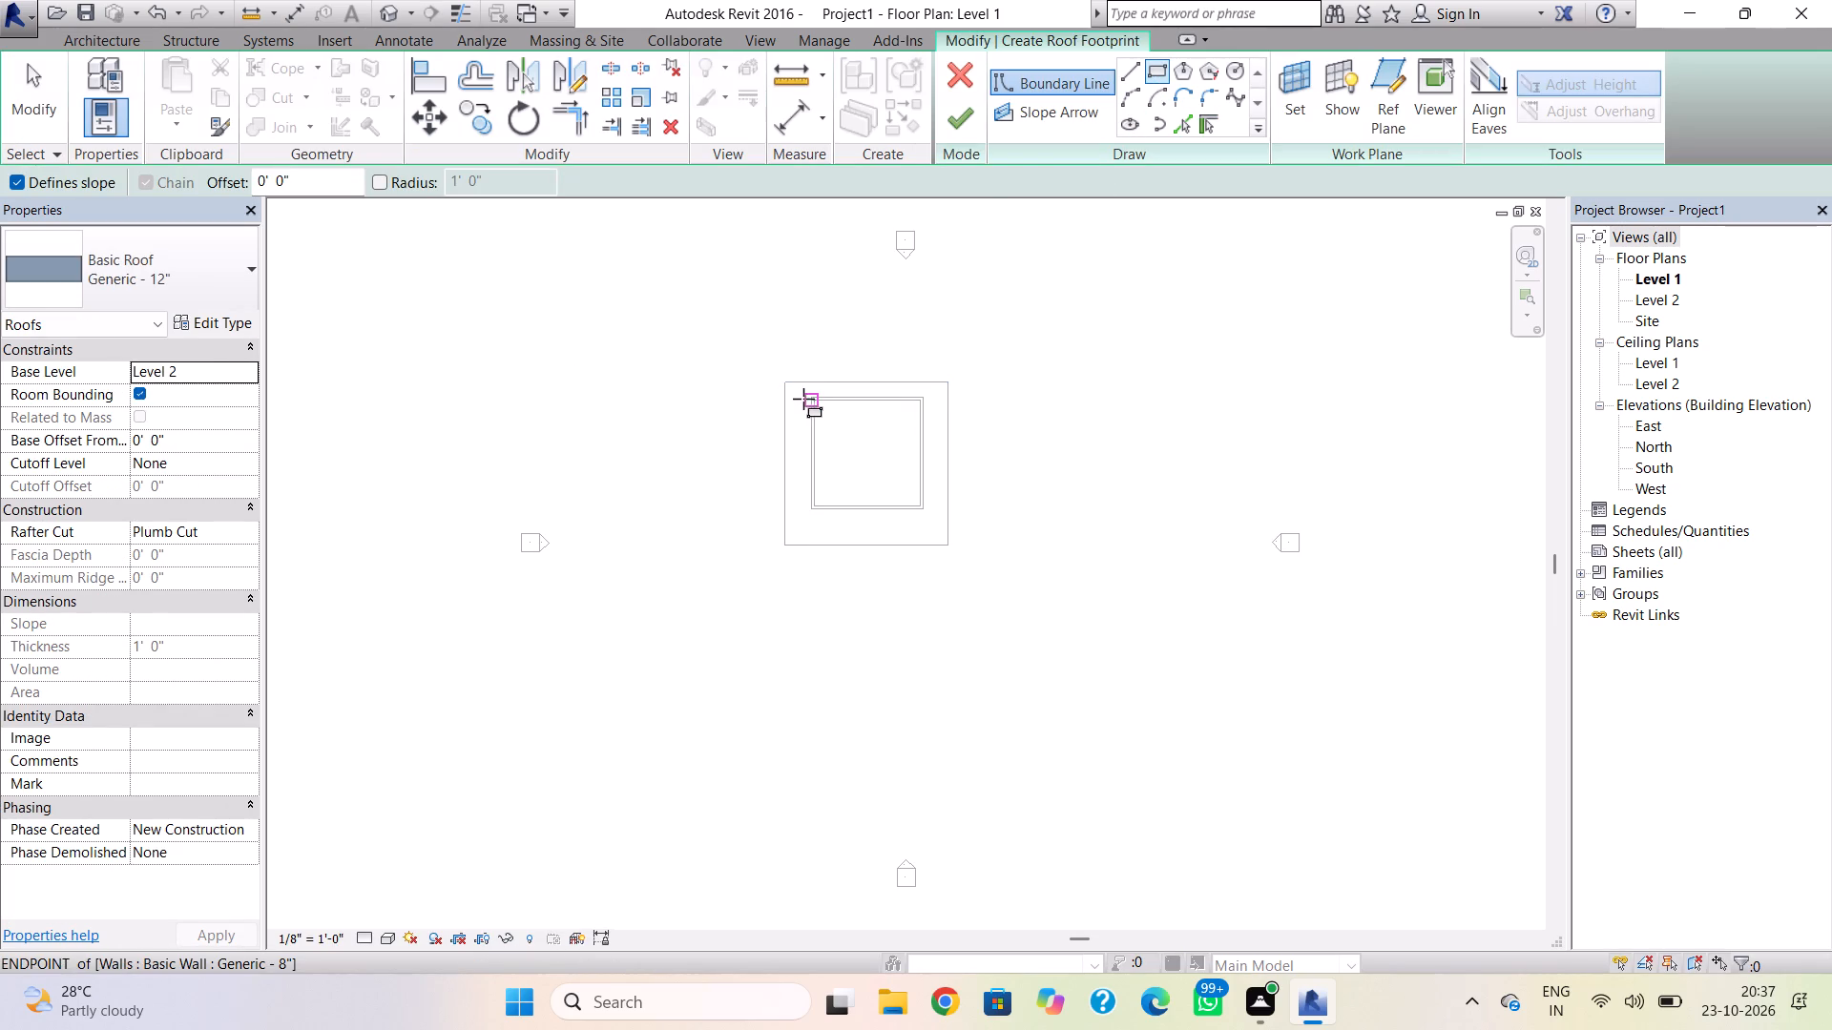
pyautogui.click(803, 399)
pyautogui.press('Escape')
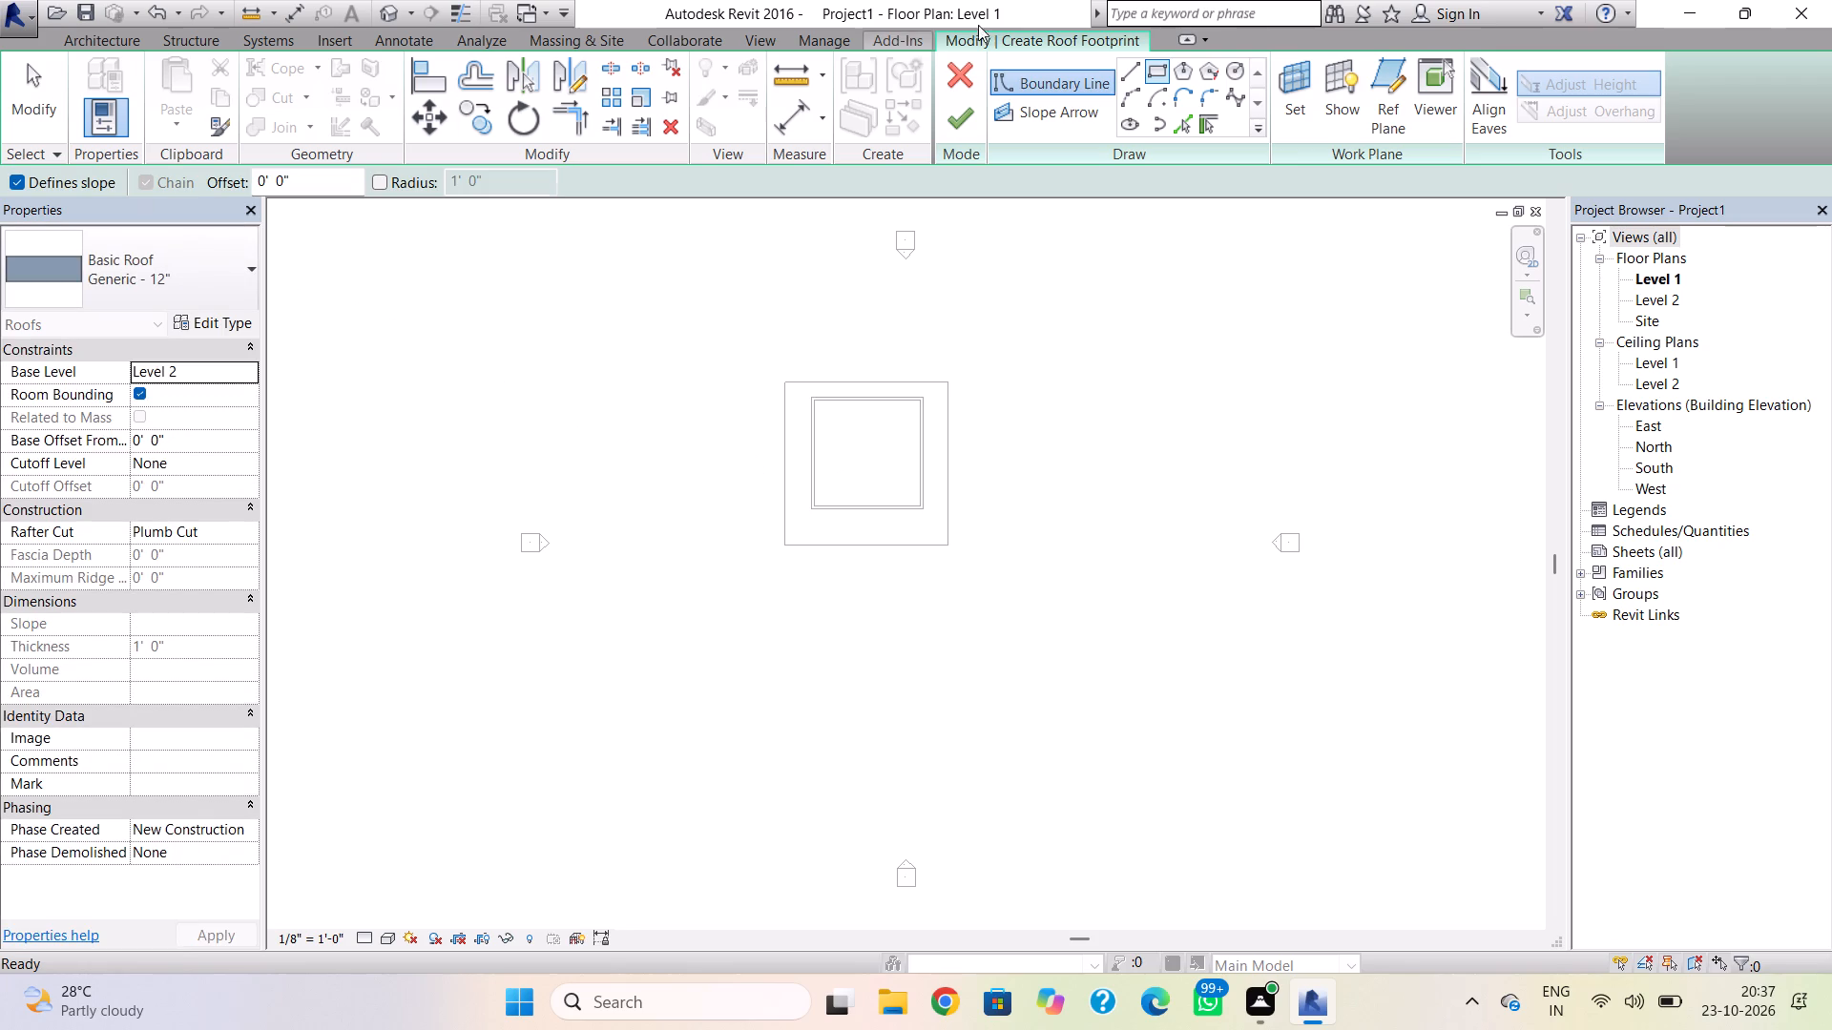
pyautogui.click(19, 187)
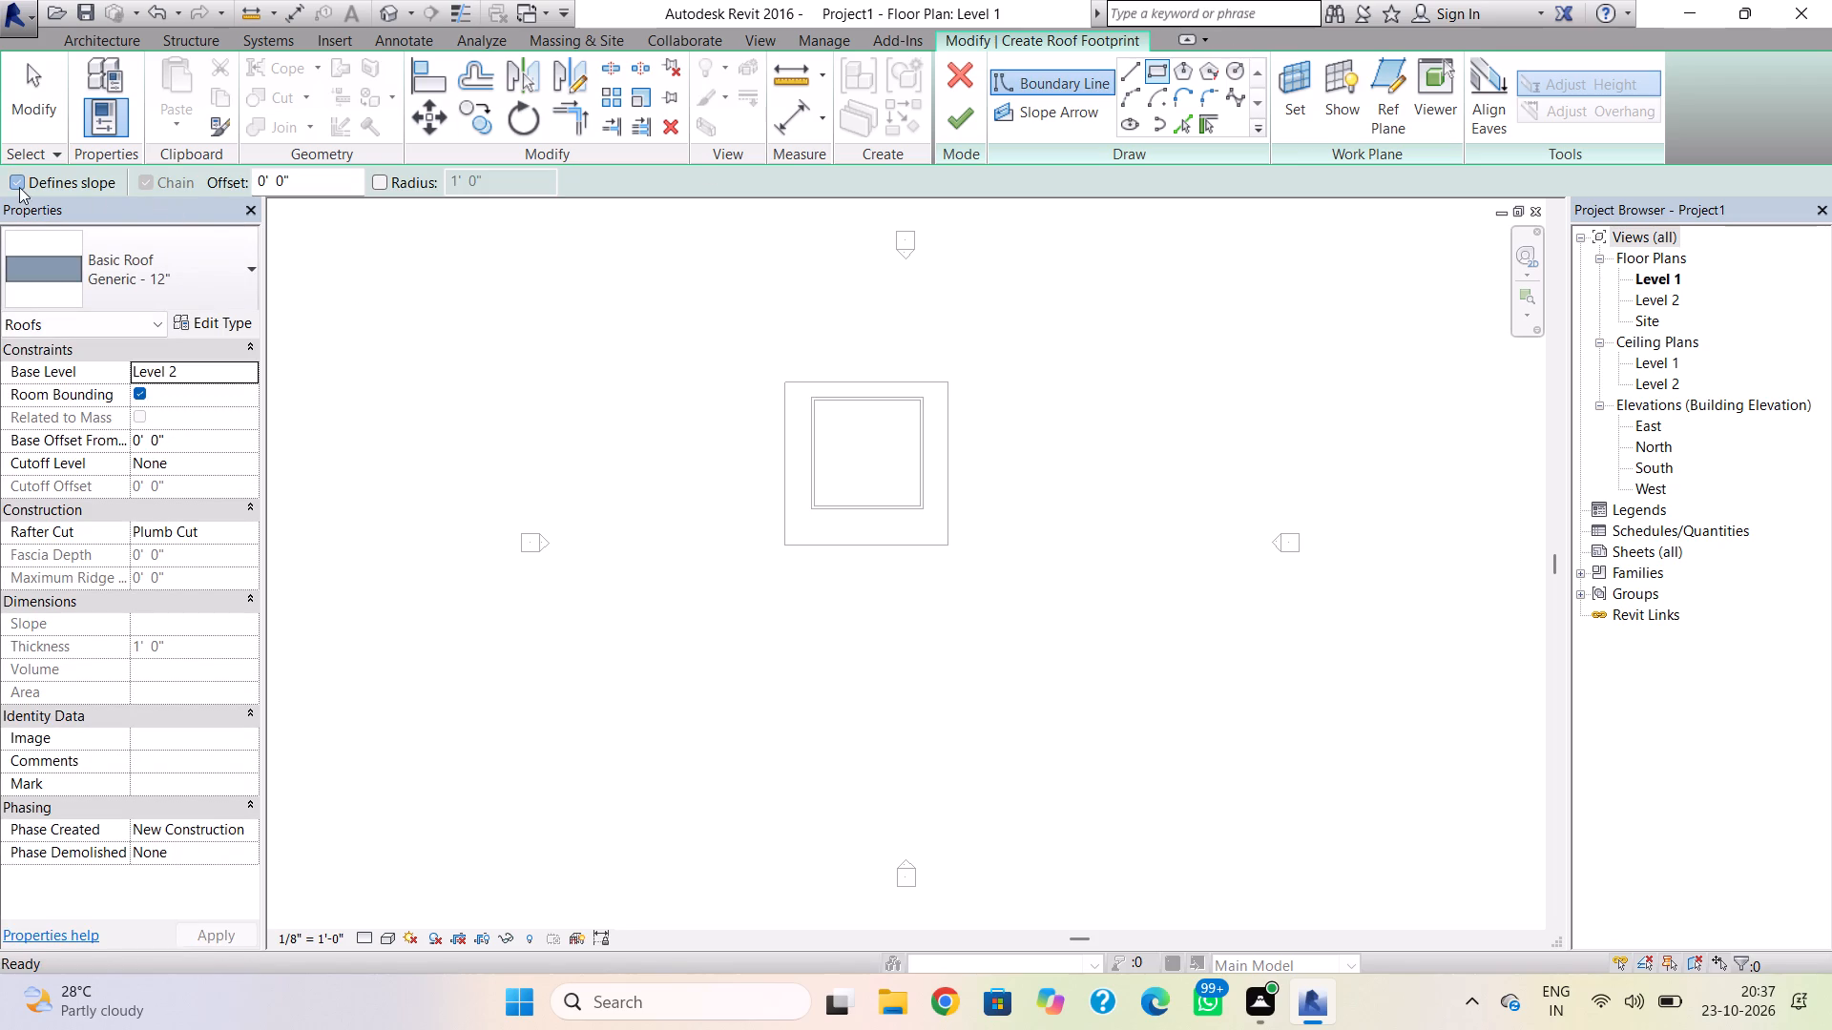
pyautogui.click(805, 398)
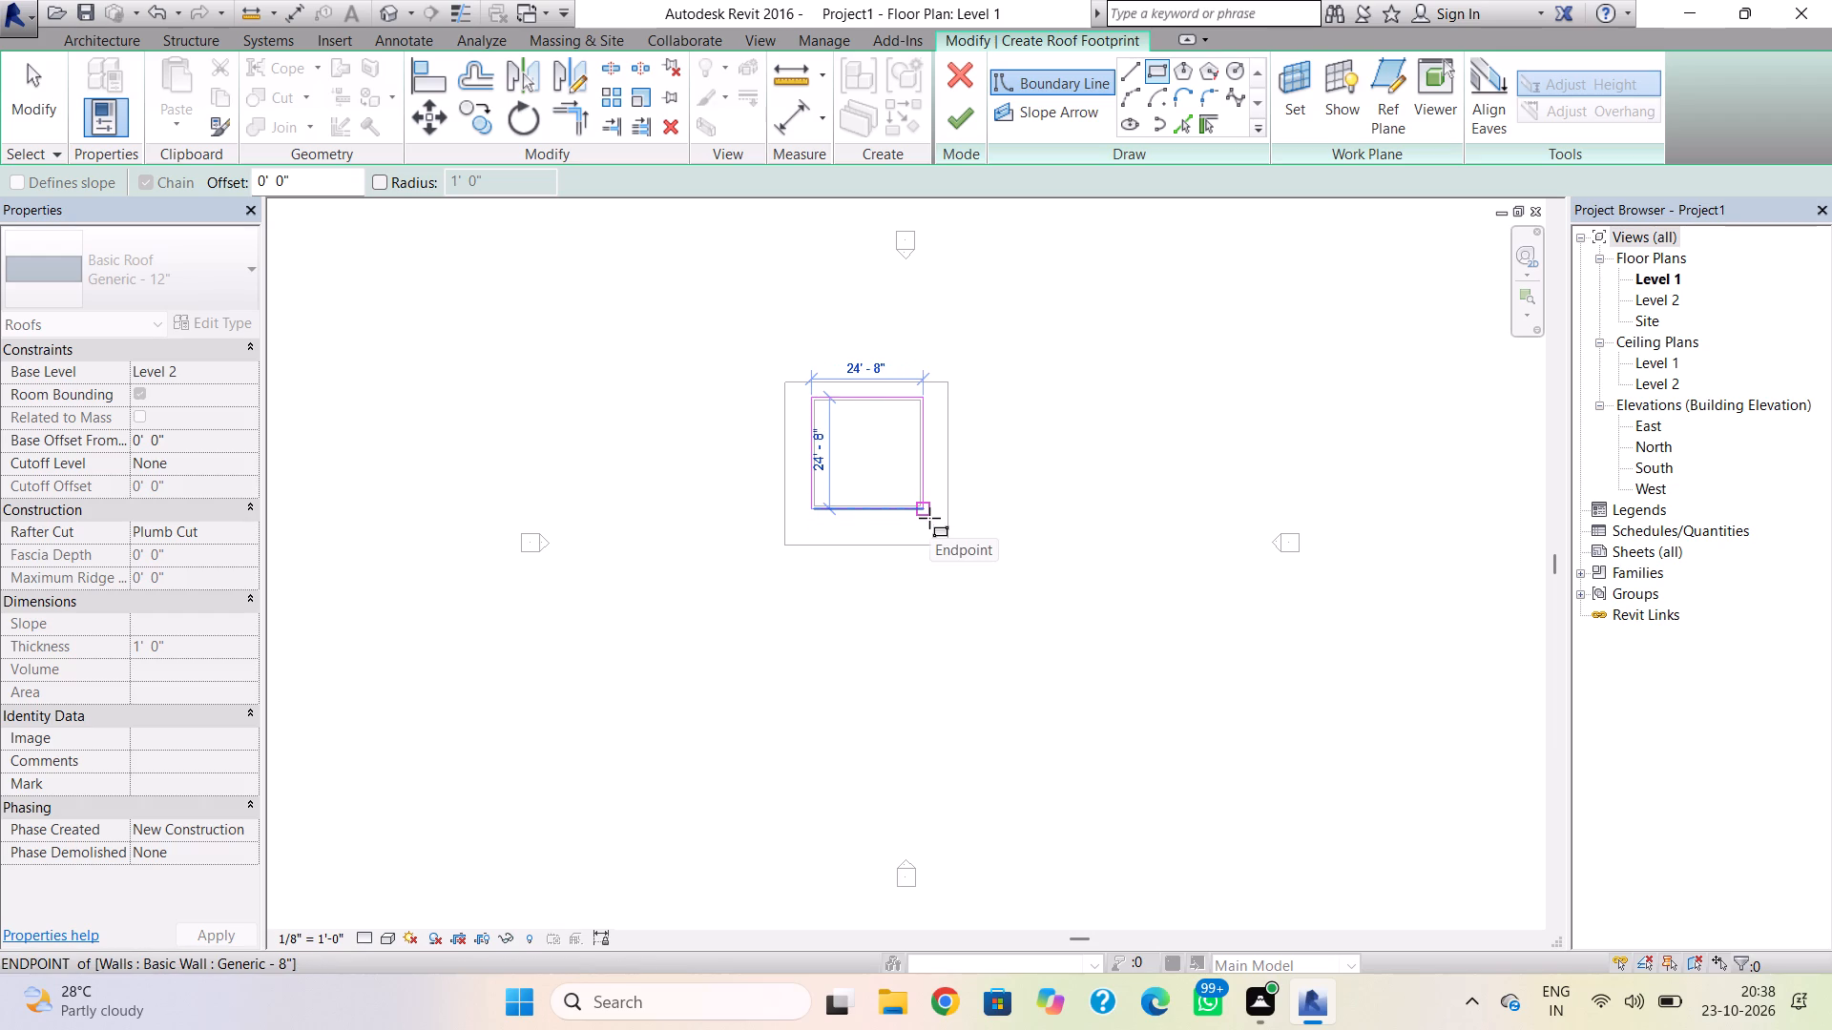
pyautogui.click(929, 518)
pyautogui.press('Escape')
pyautogui.click(968, 131)
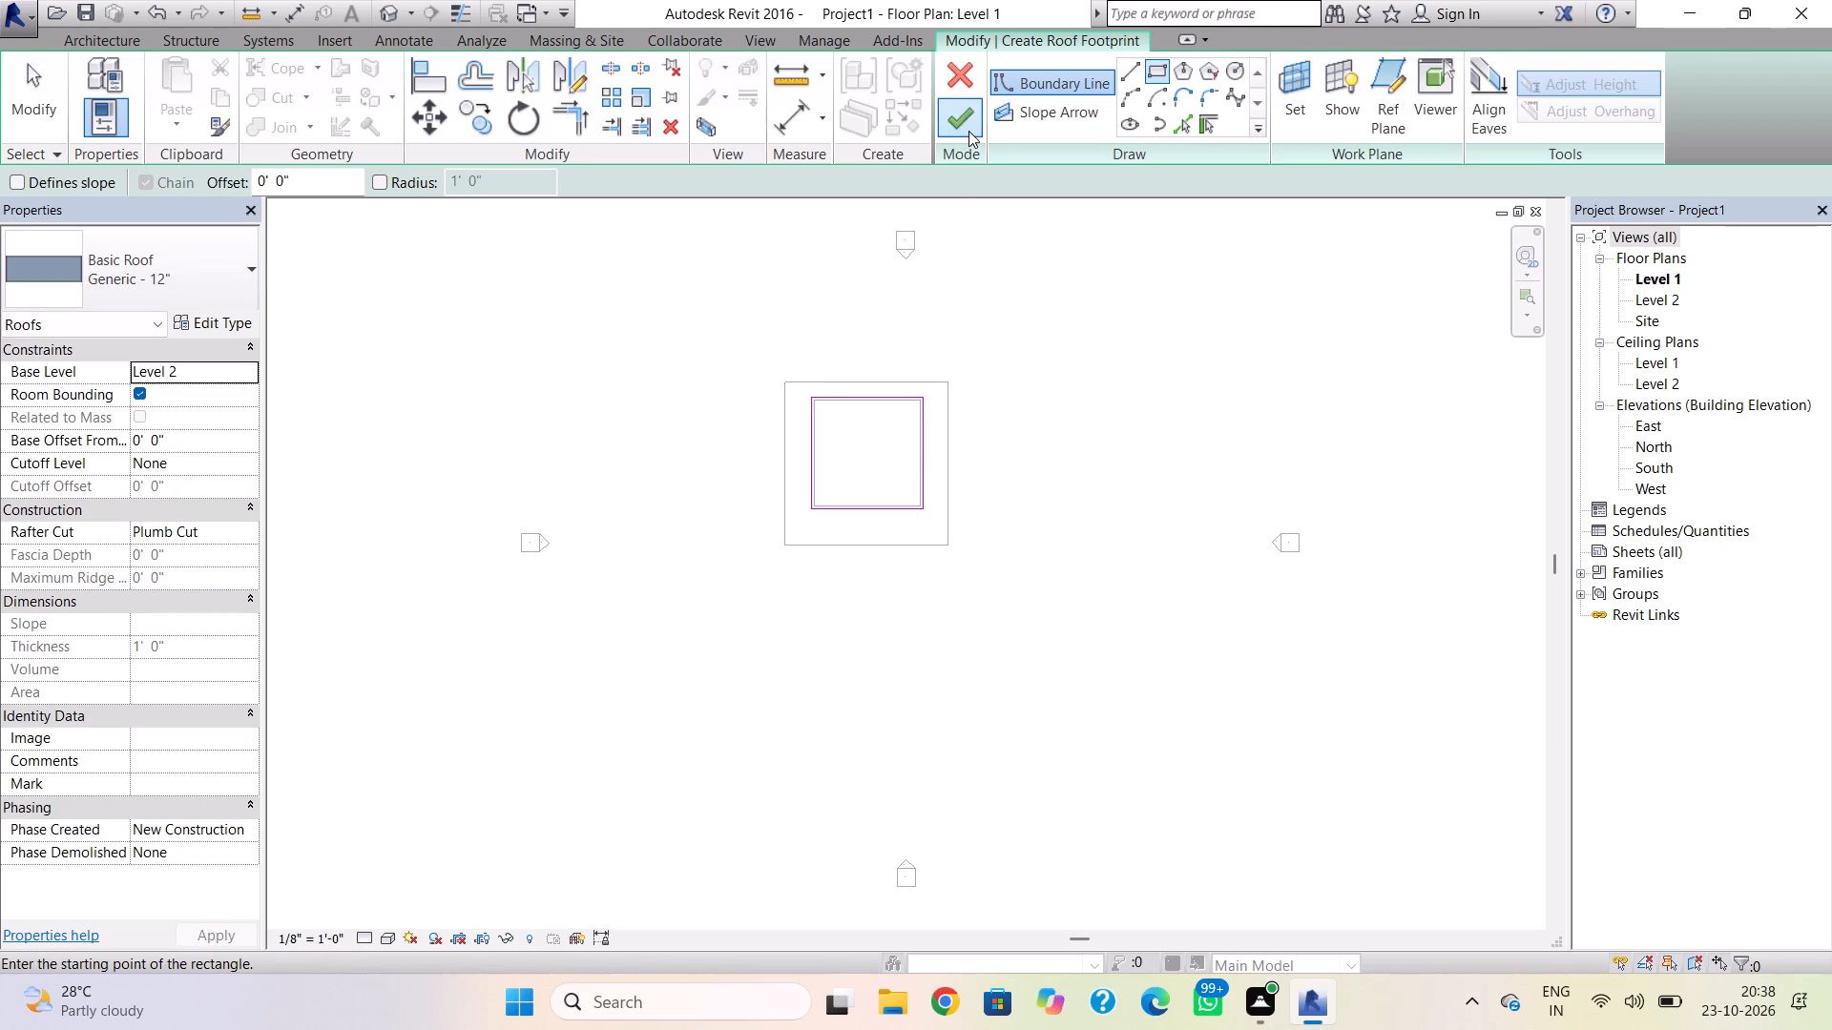
pyautogui.click(976, 521)
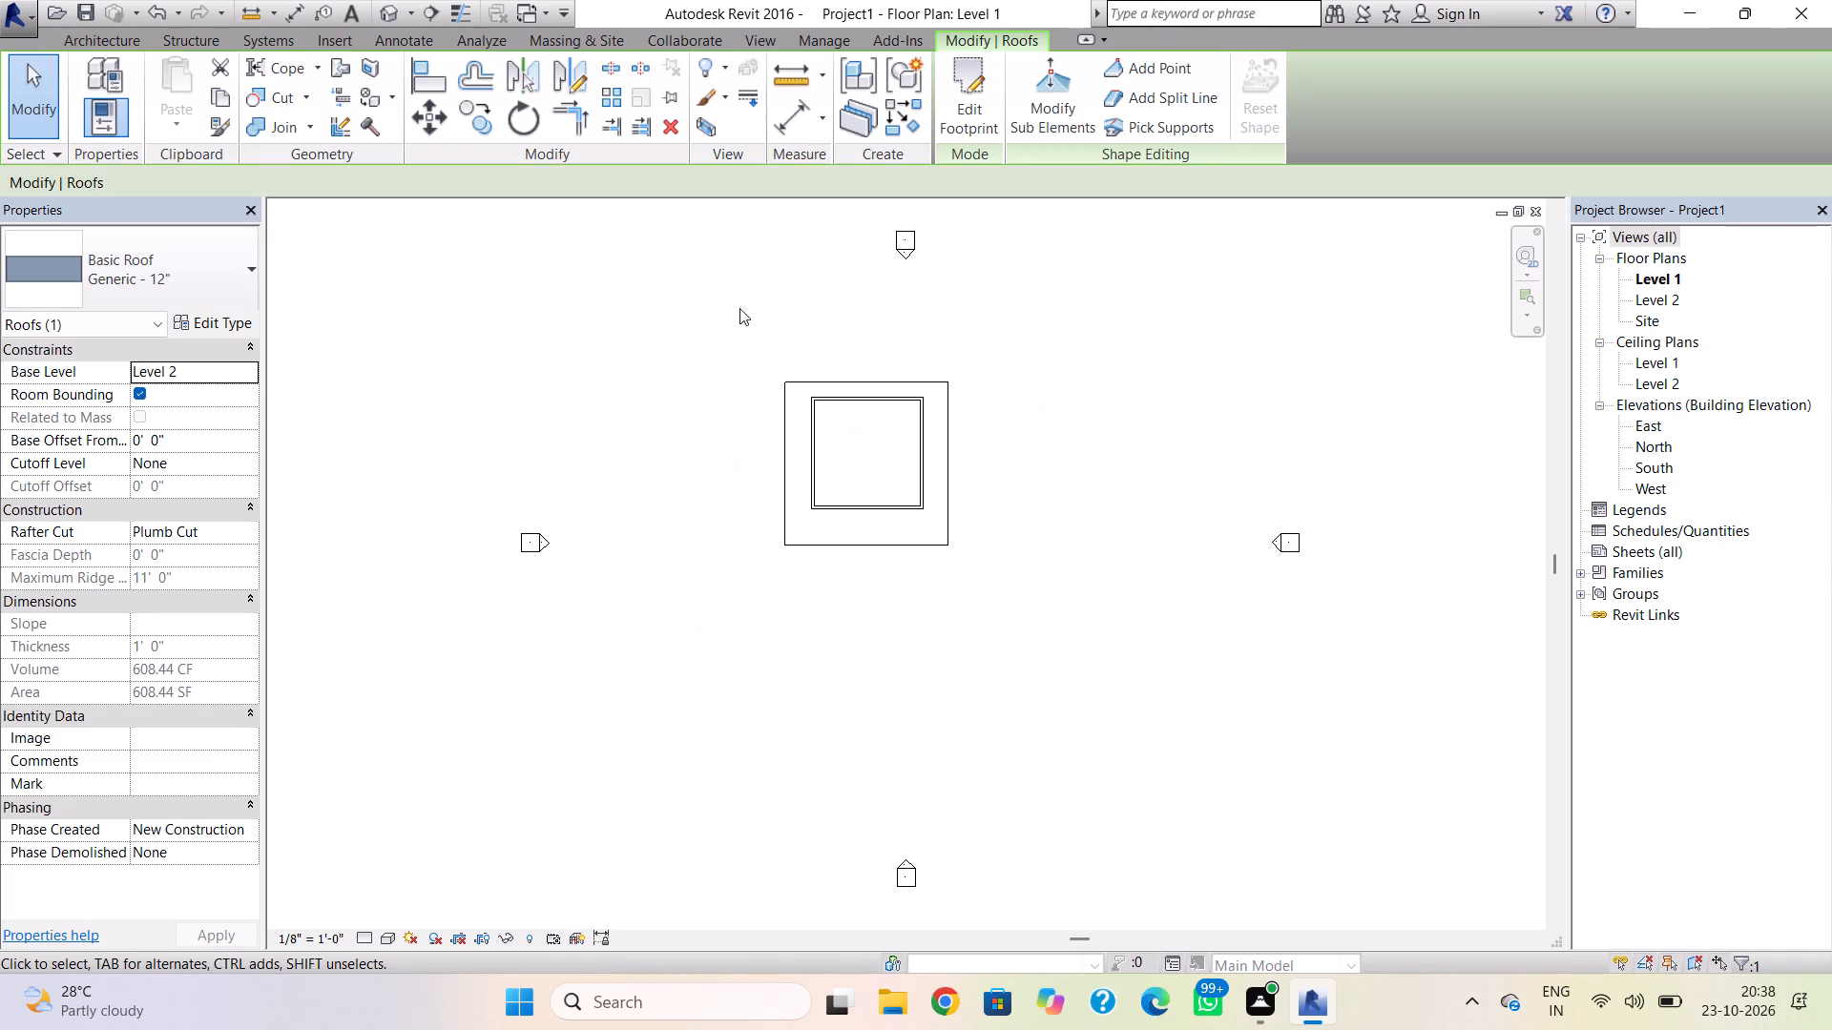
# View the whole building in the default 3D view.
pyautogui.click(391, 9)
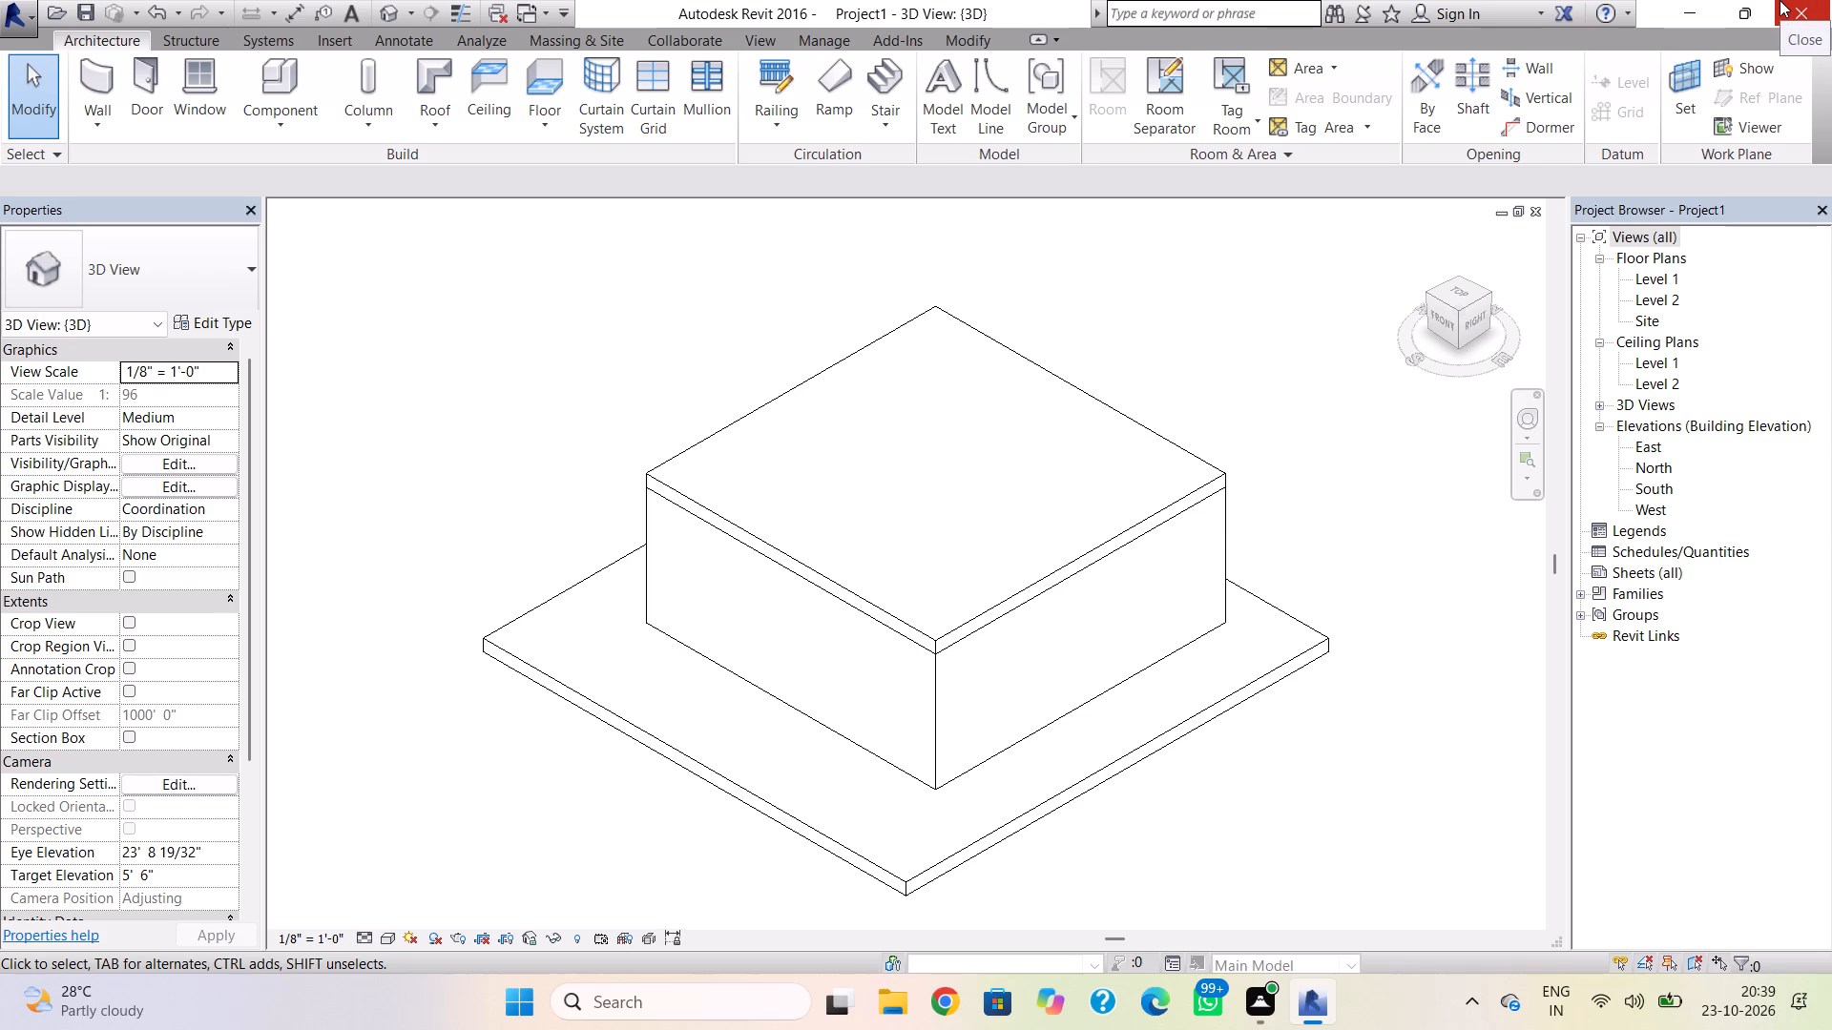
pyautogui.scroll(1, 1831, 0)
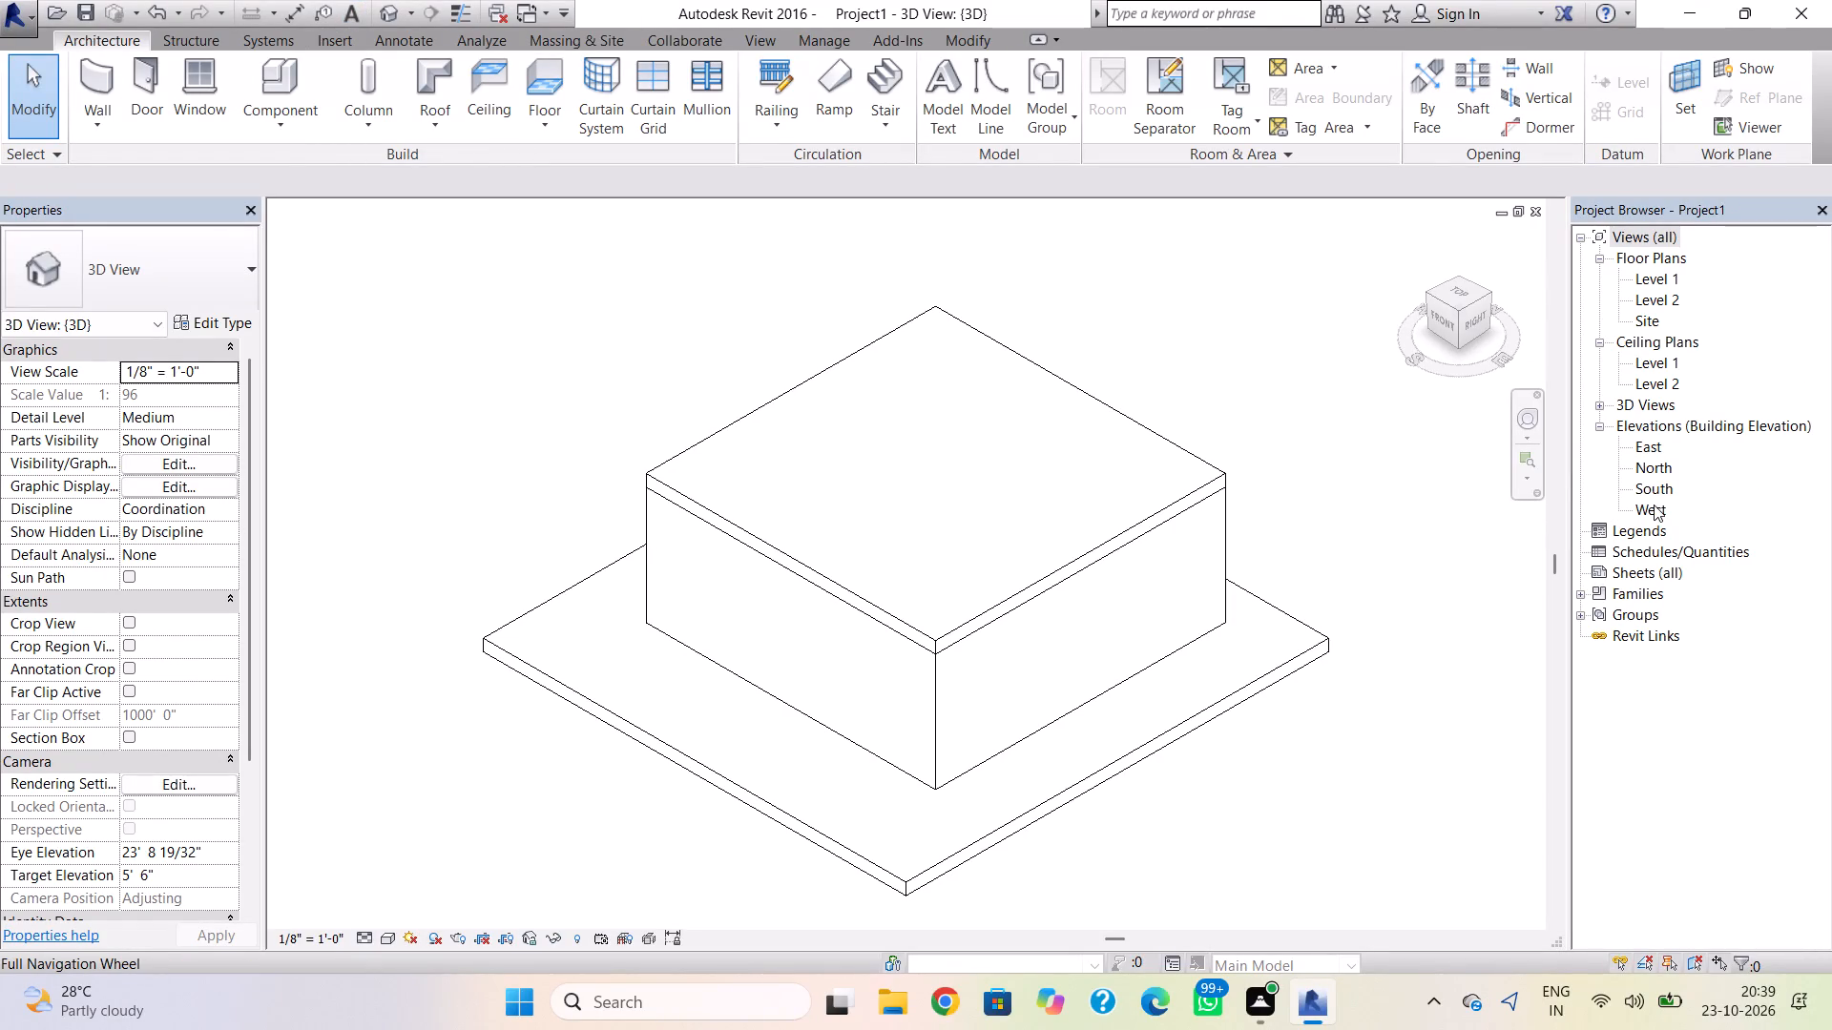
# Open the East building elevation.
pyautogui.click(1638, 445)
pyautogui.click(1638, 445)
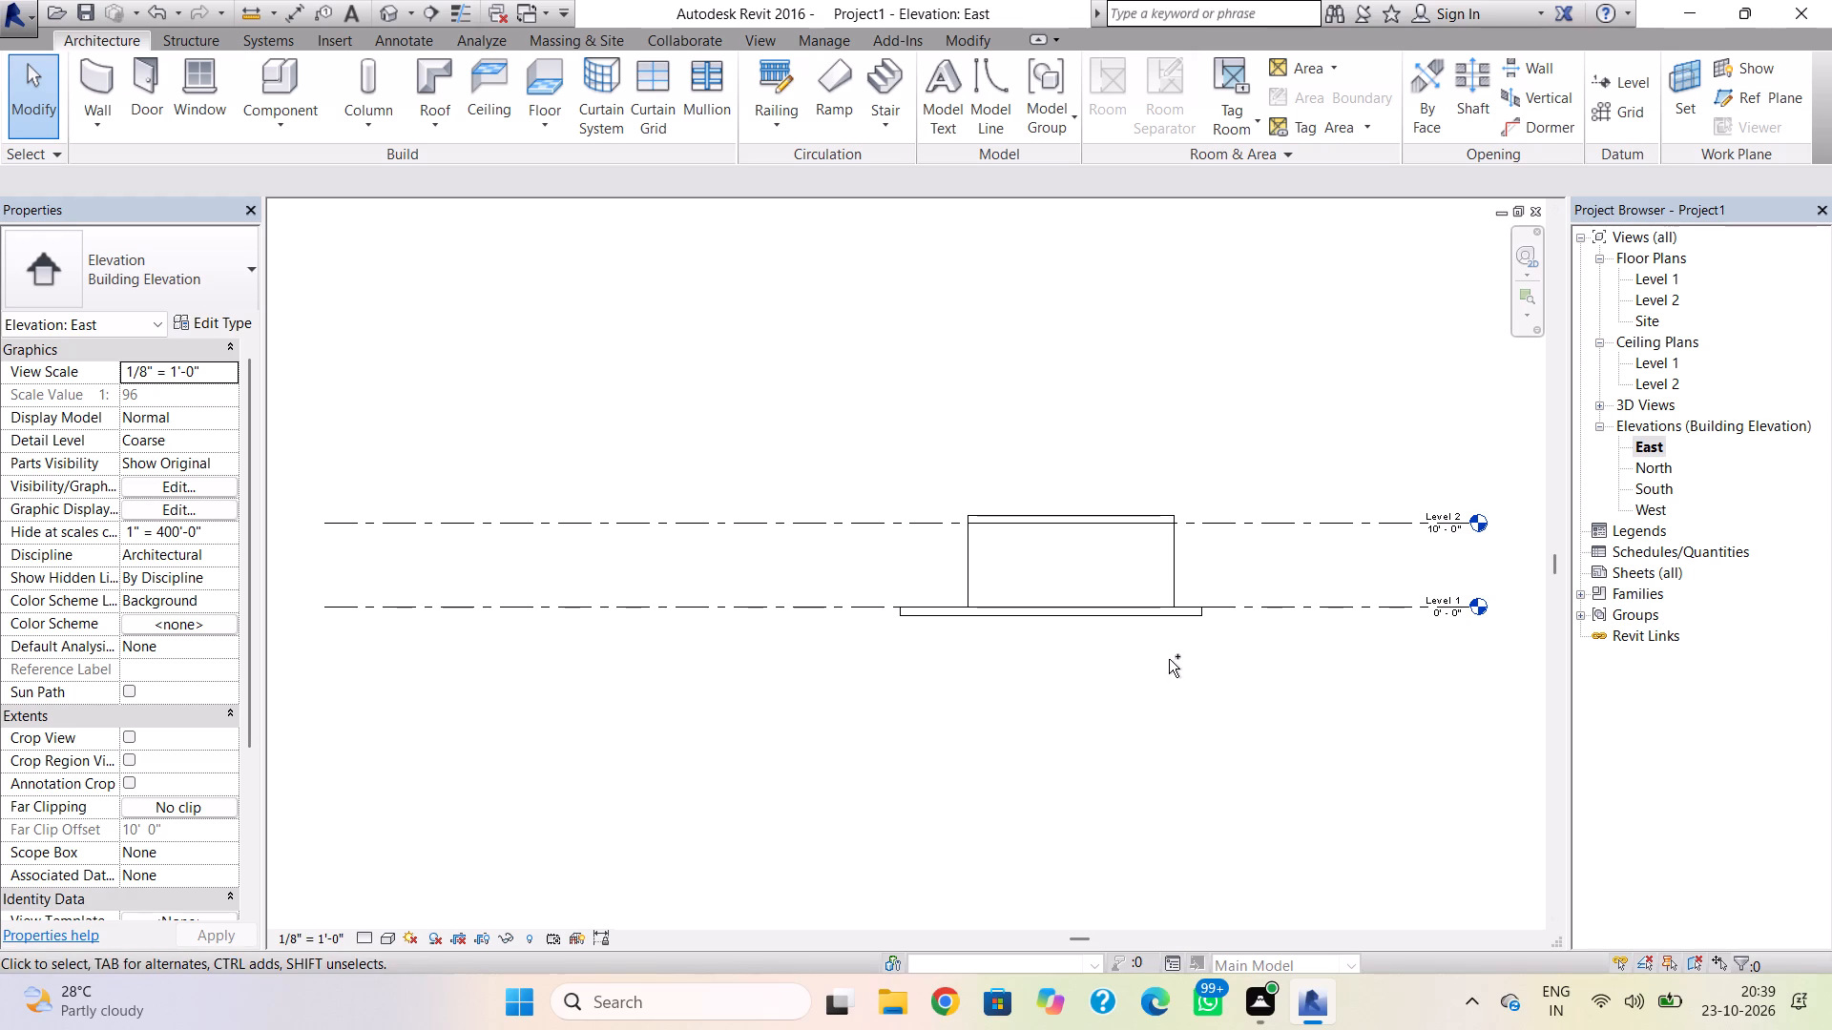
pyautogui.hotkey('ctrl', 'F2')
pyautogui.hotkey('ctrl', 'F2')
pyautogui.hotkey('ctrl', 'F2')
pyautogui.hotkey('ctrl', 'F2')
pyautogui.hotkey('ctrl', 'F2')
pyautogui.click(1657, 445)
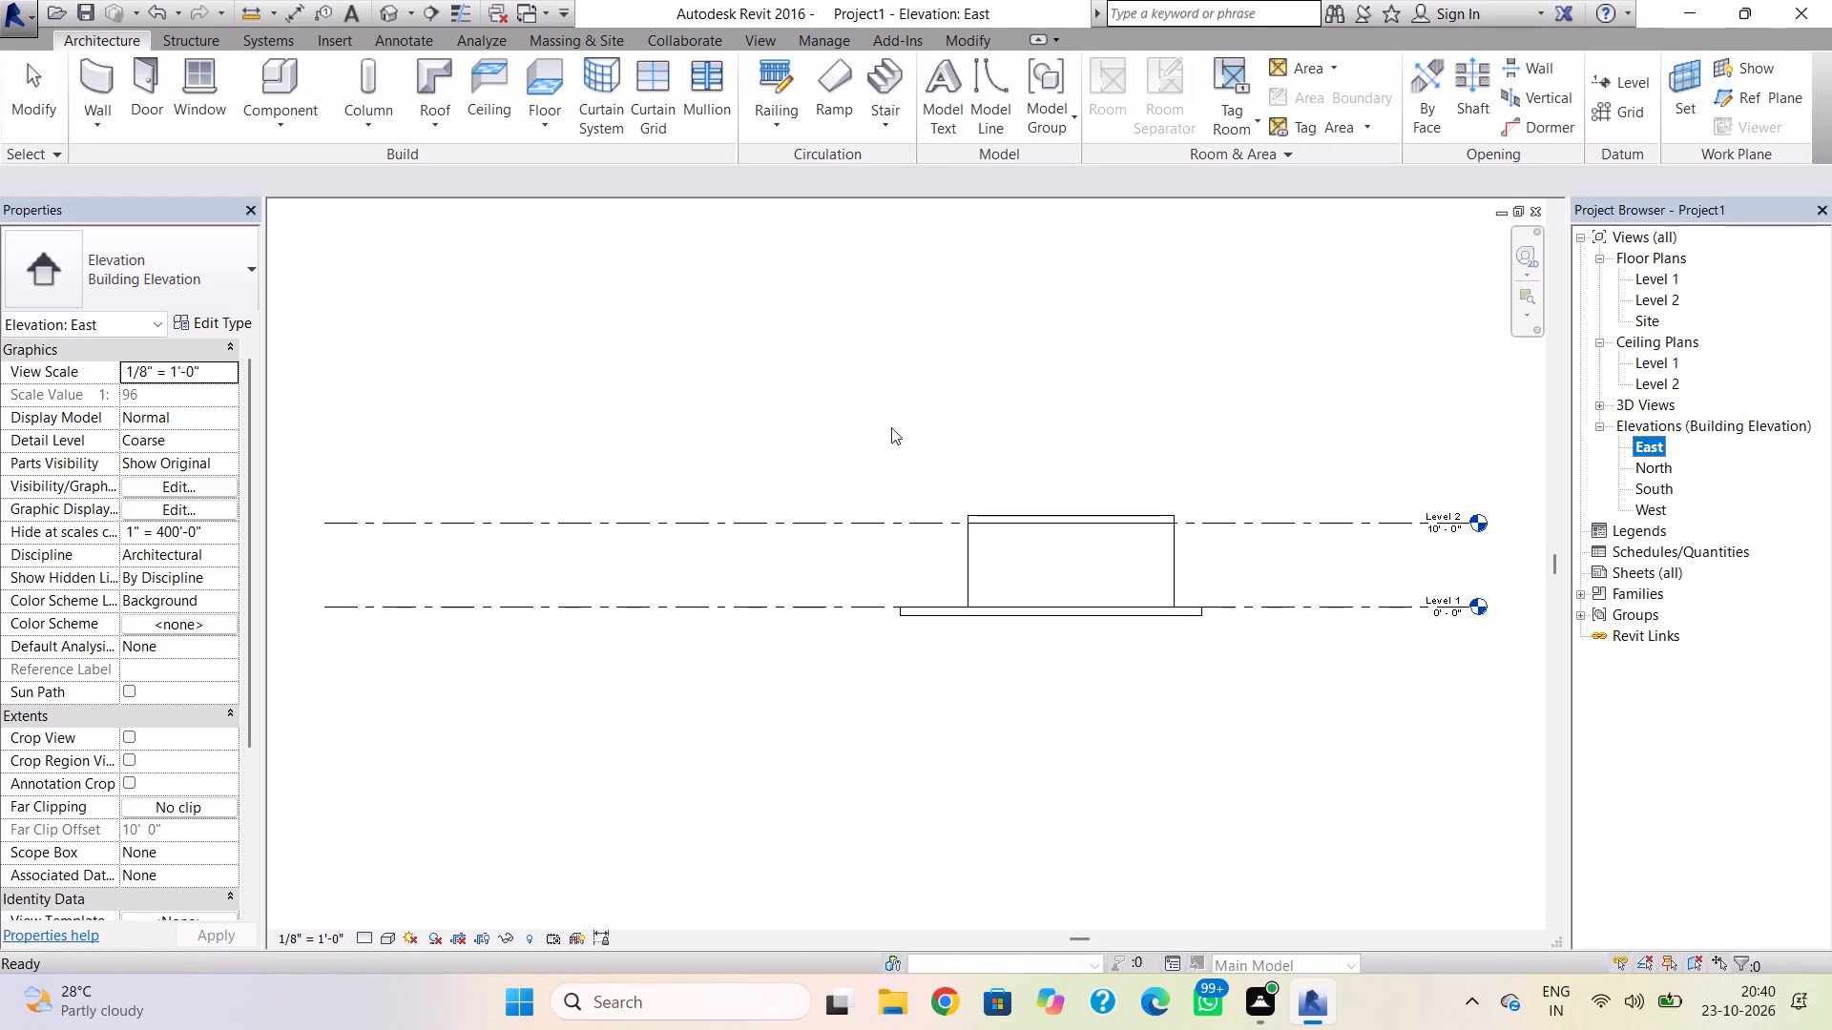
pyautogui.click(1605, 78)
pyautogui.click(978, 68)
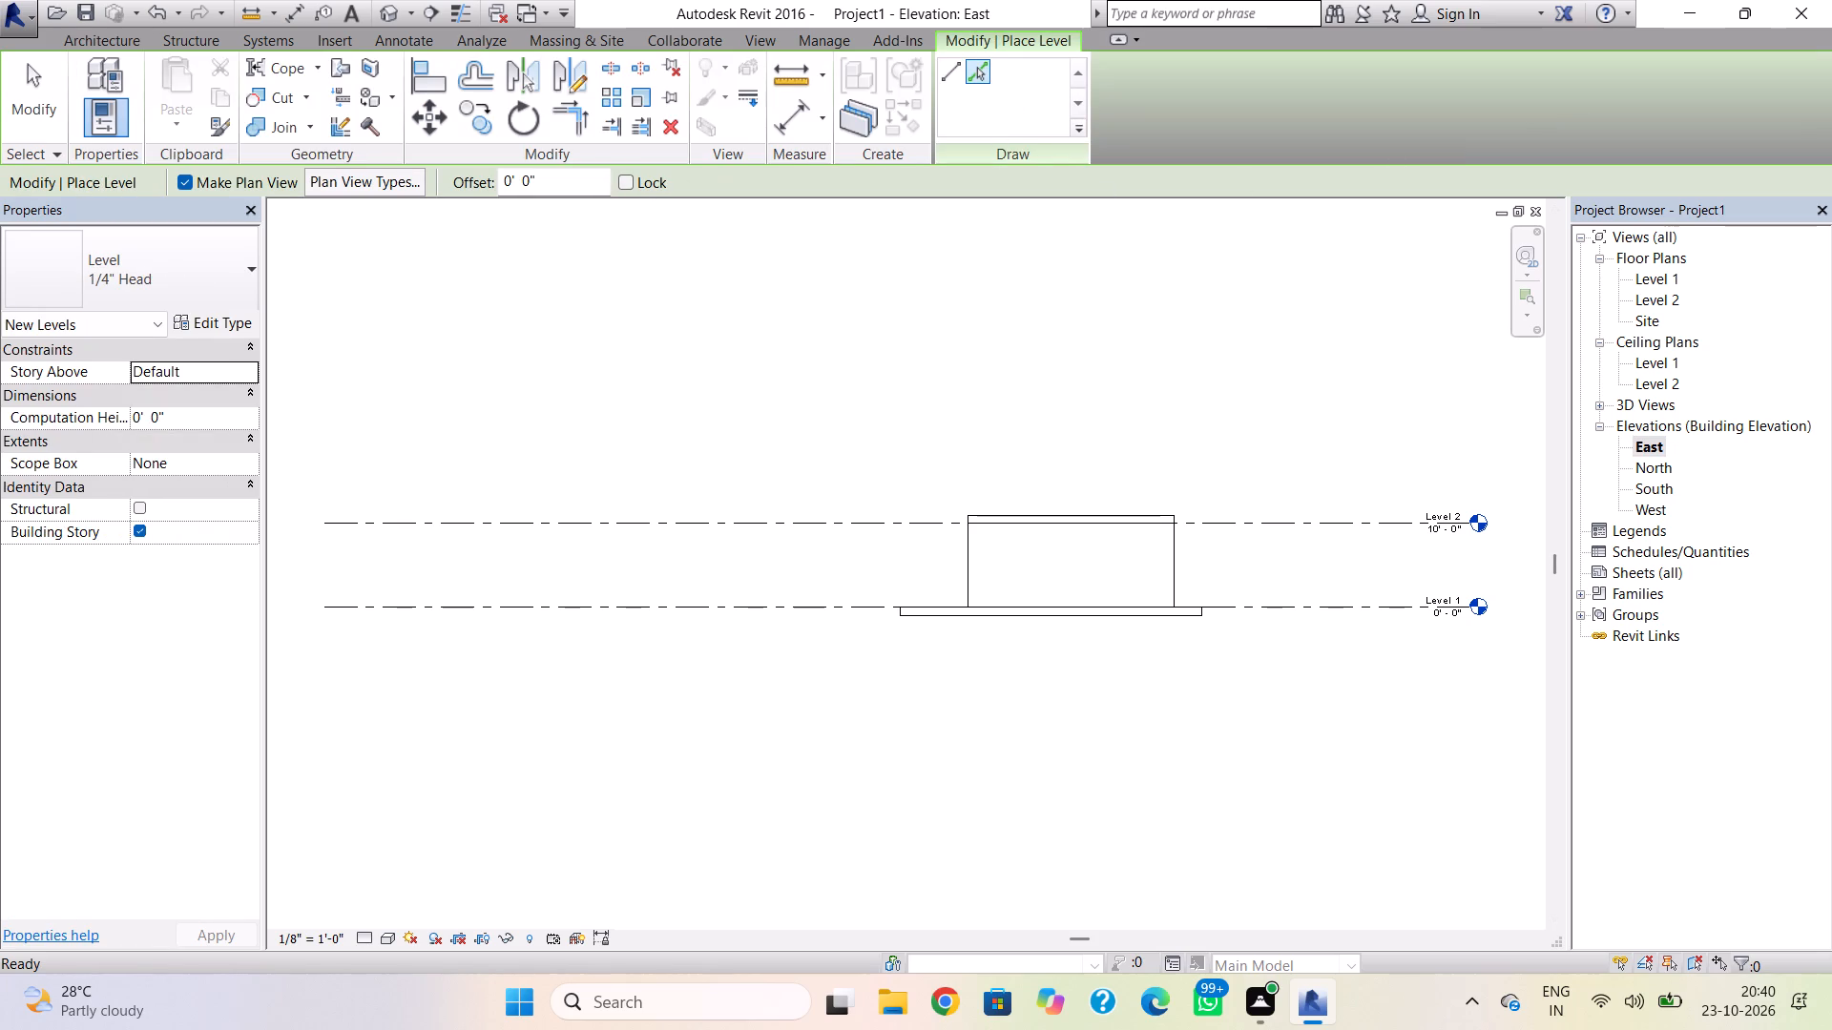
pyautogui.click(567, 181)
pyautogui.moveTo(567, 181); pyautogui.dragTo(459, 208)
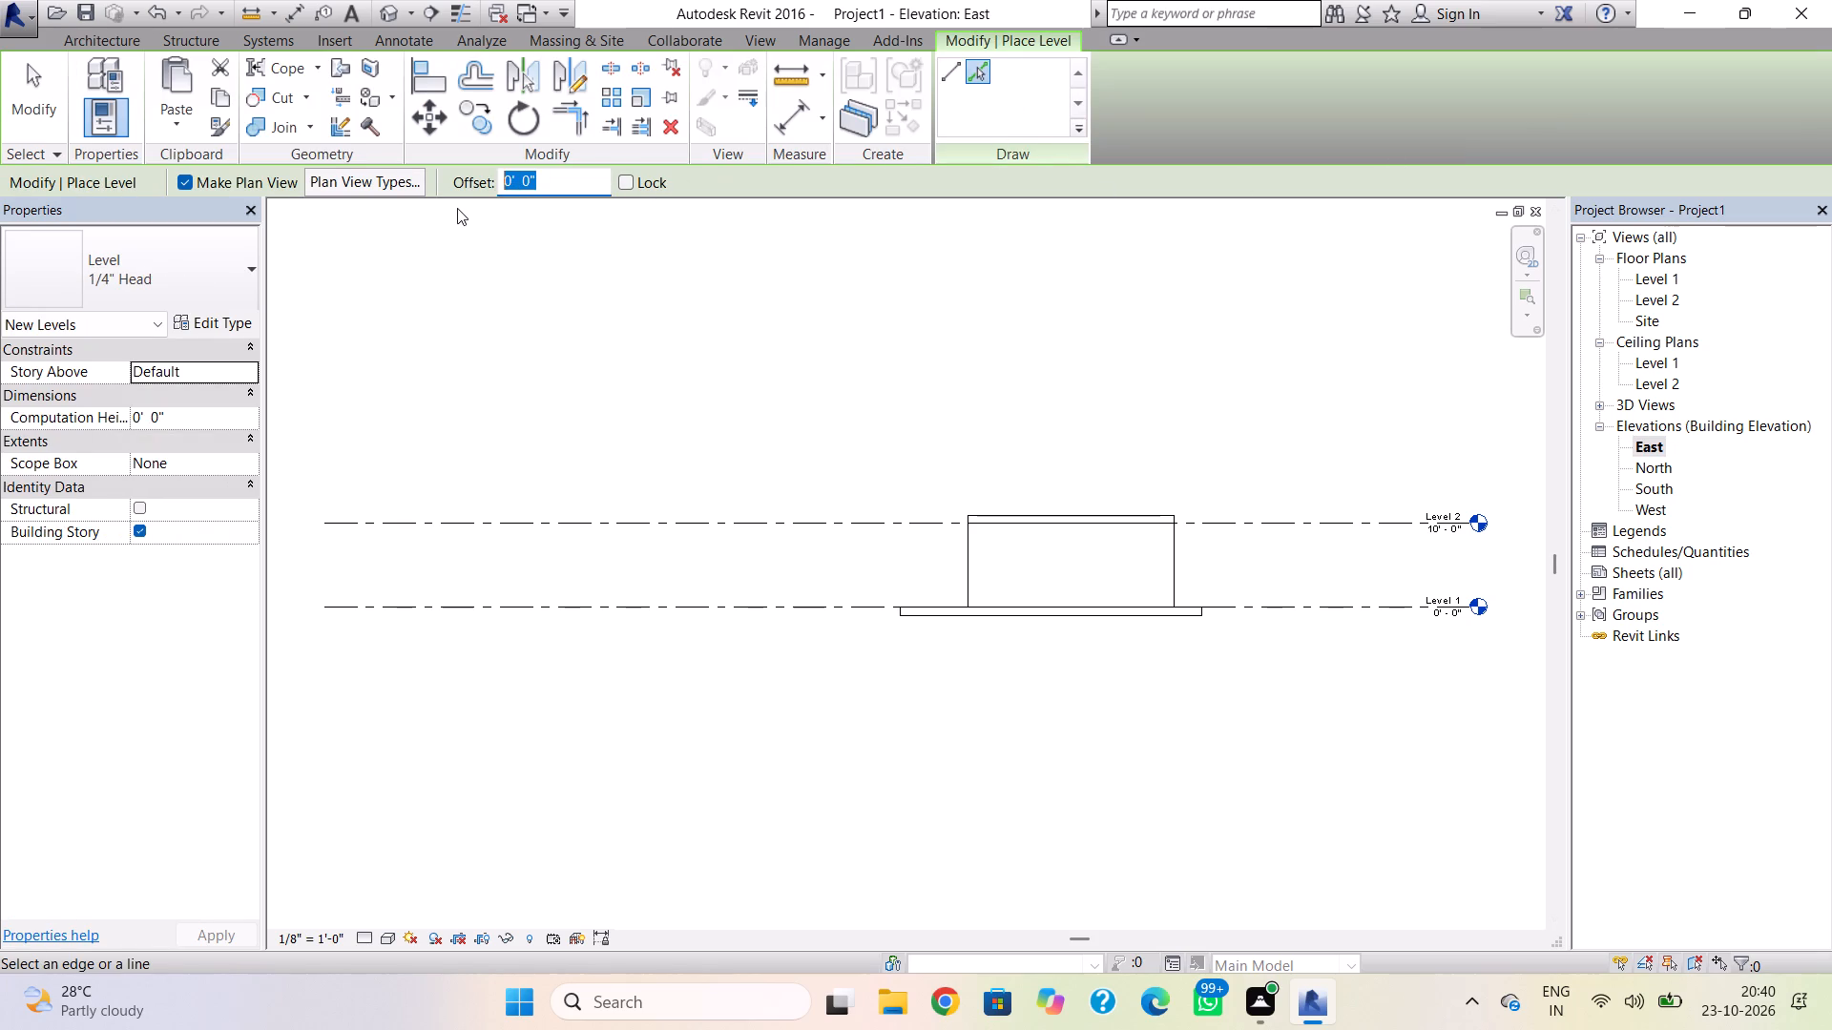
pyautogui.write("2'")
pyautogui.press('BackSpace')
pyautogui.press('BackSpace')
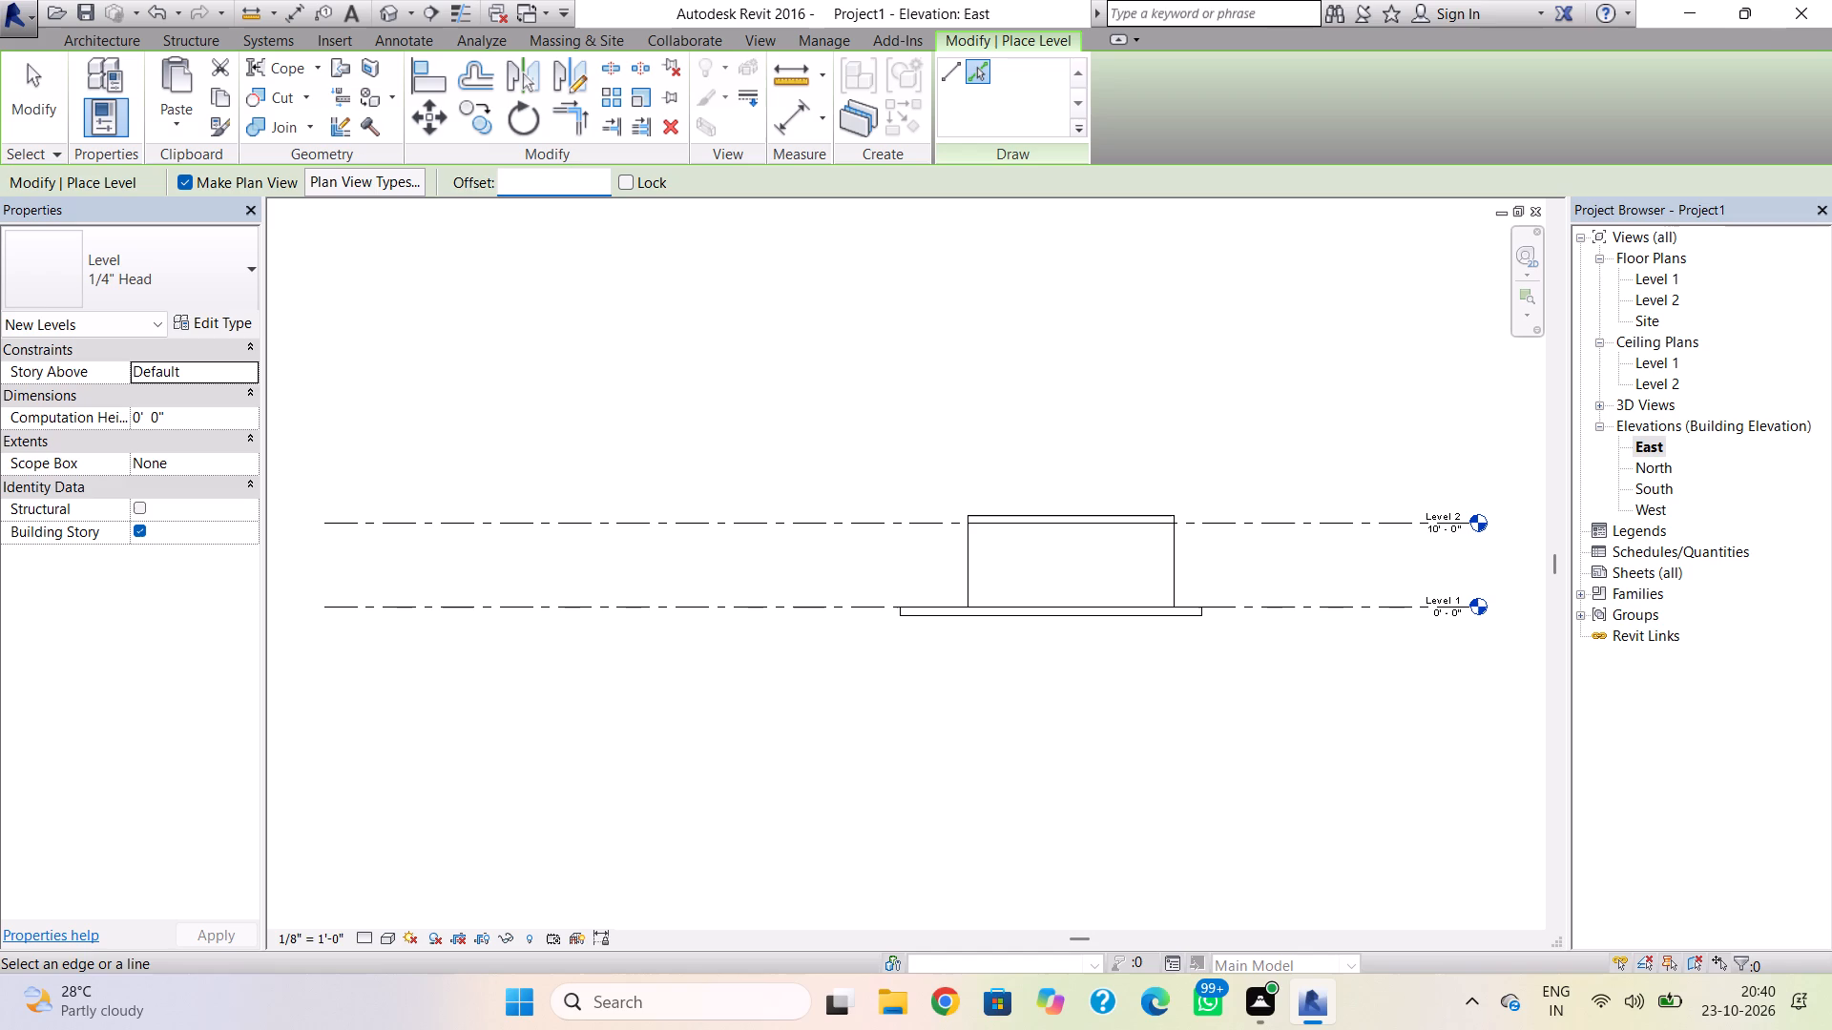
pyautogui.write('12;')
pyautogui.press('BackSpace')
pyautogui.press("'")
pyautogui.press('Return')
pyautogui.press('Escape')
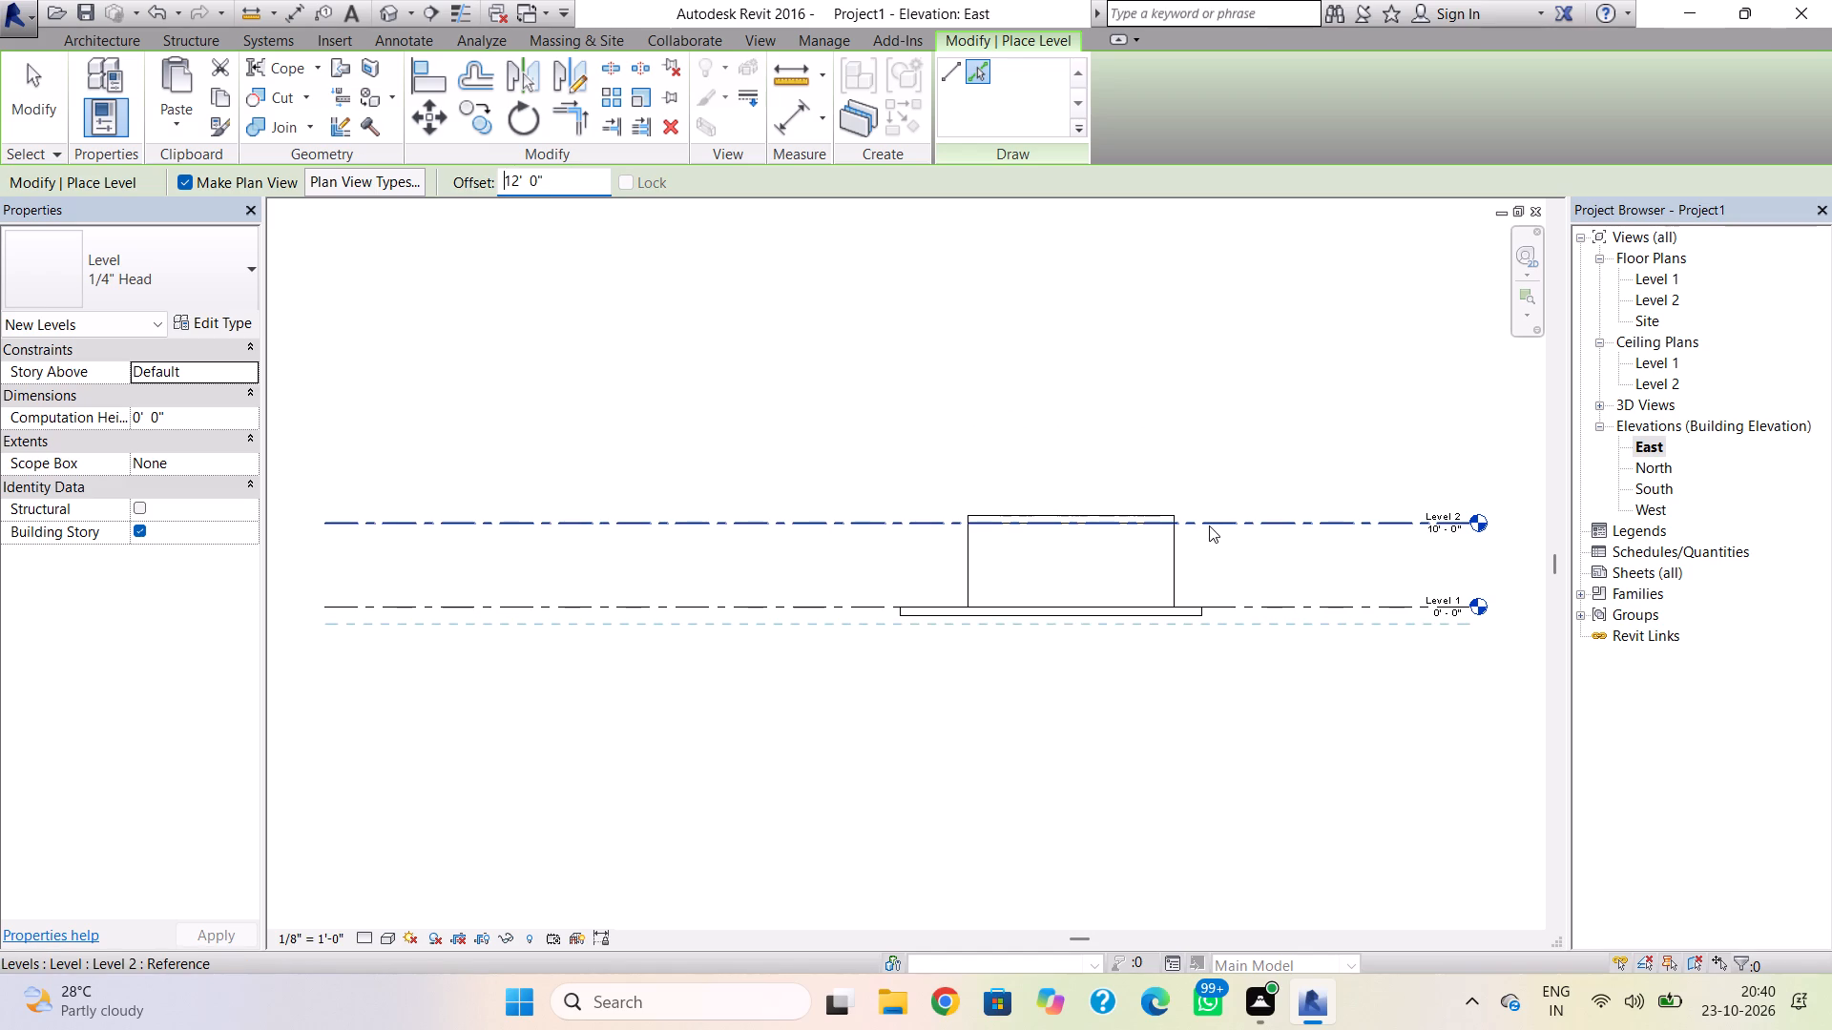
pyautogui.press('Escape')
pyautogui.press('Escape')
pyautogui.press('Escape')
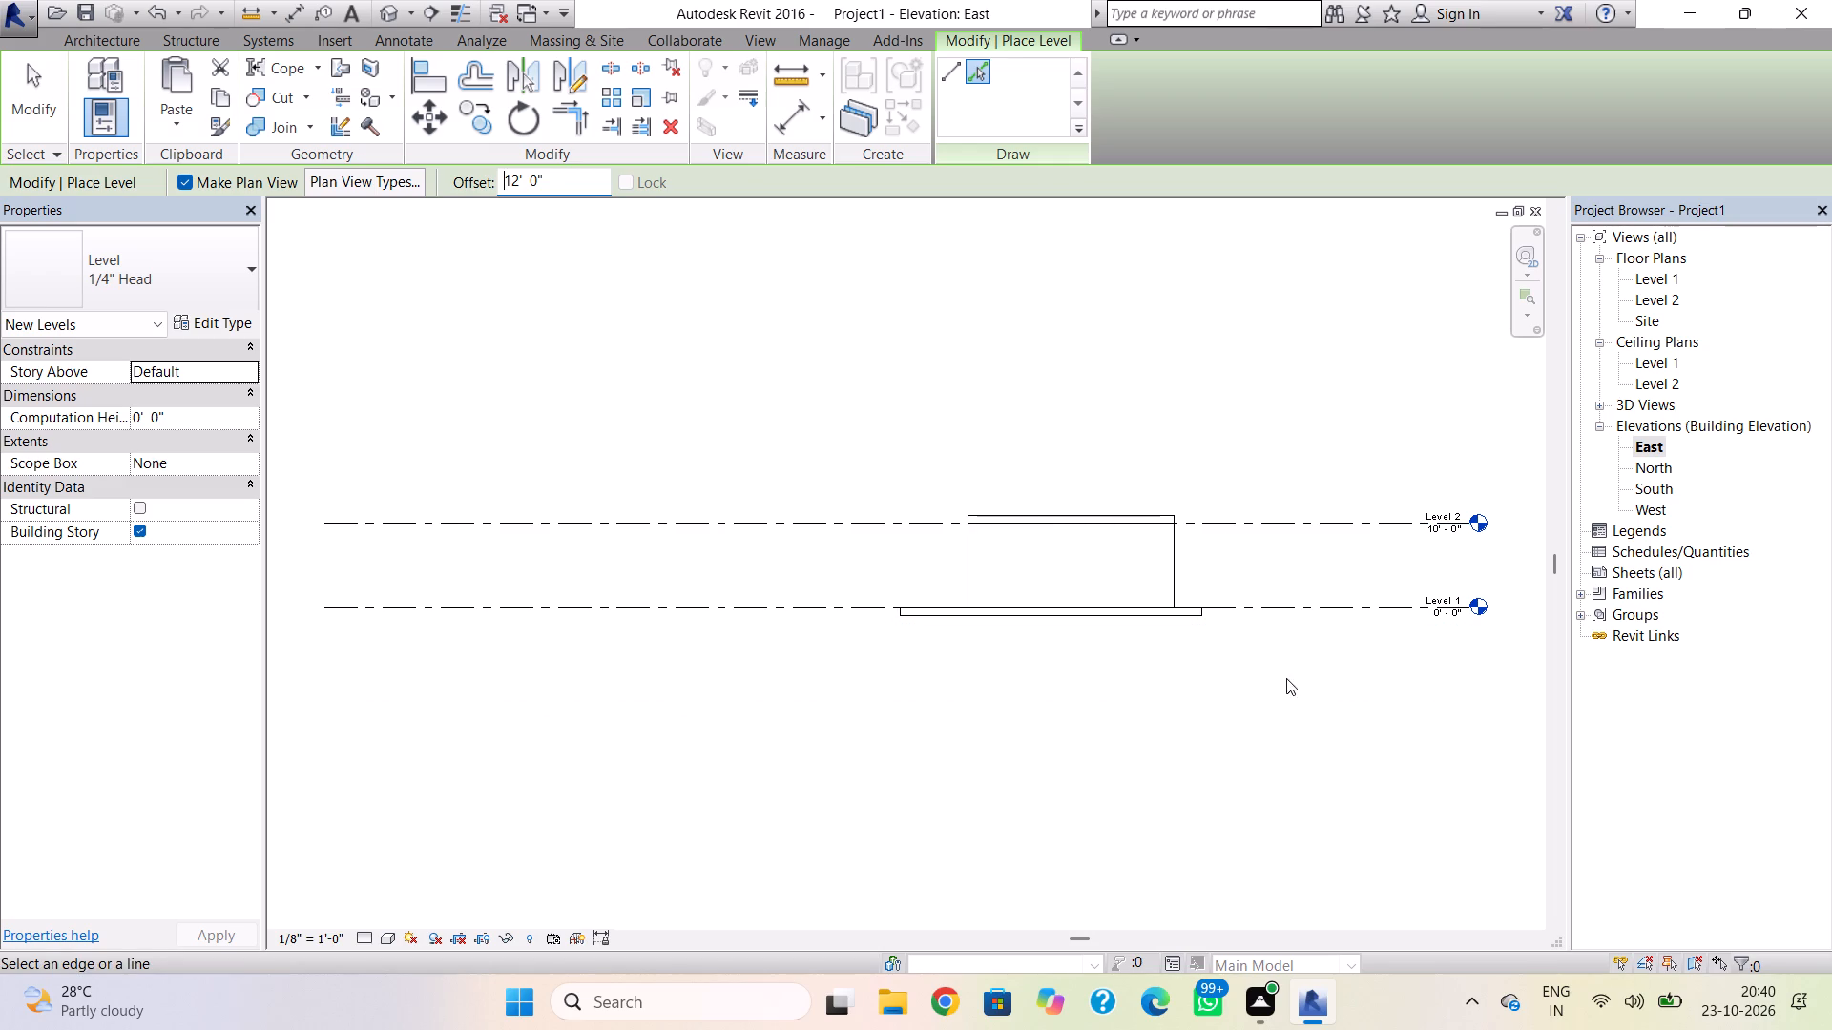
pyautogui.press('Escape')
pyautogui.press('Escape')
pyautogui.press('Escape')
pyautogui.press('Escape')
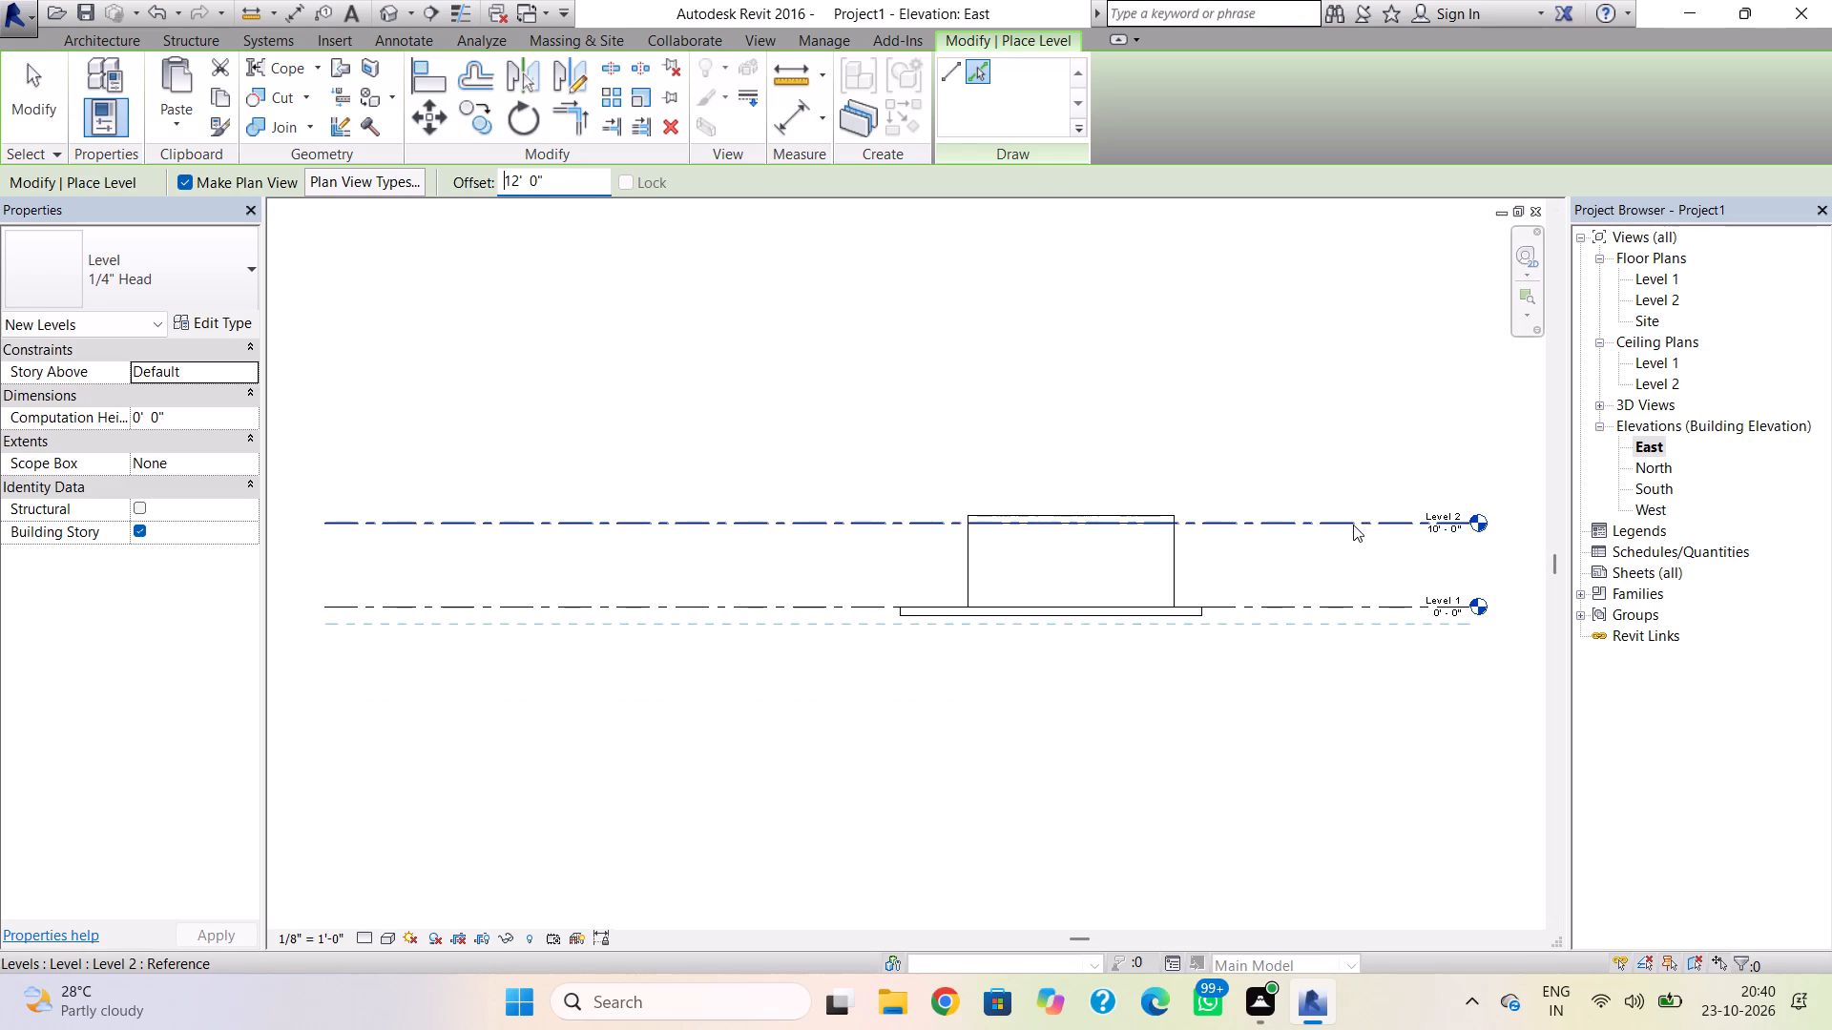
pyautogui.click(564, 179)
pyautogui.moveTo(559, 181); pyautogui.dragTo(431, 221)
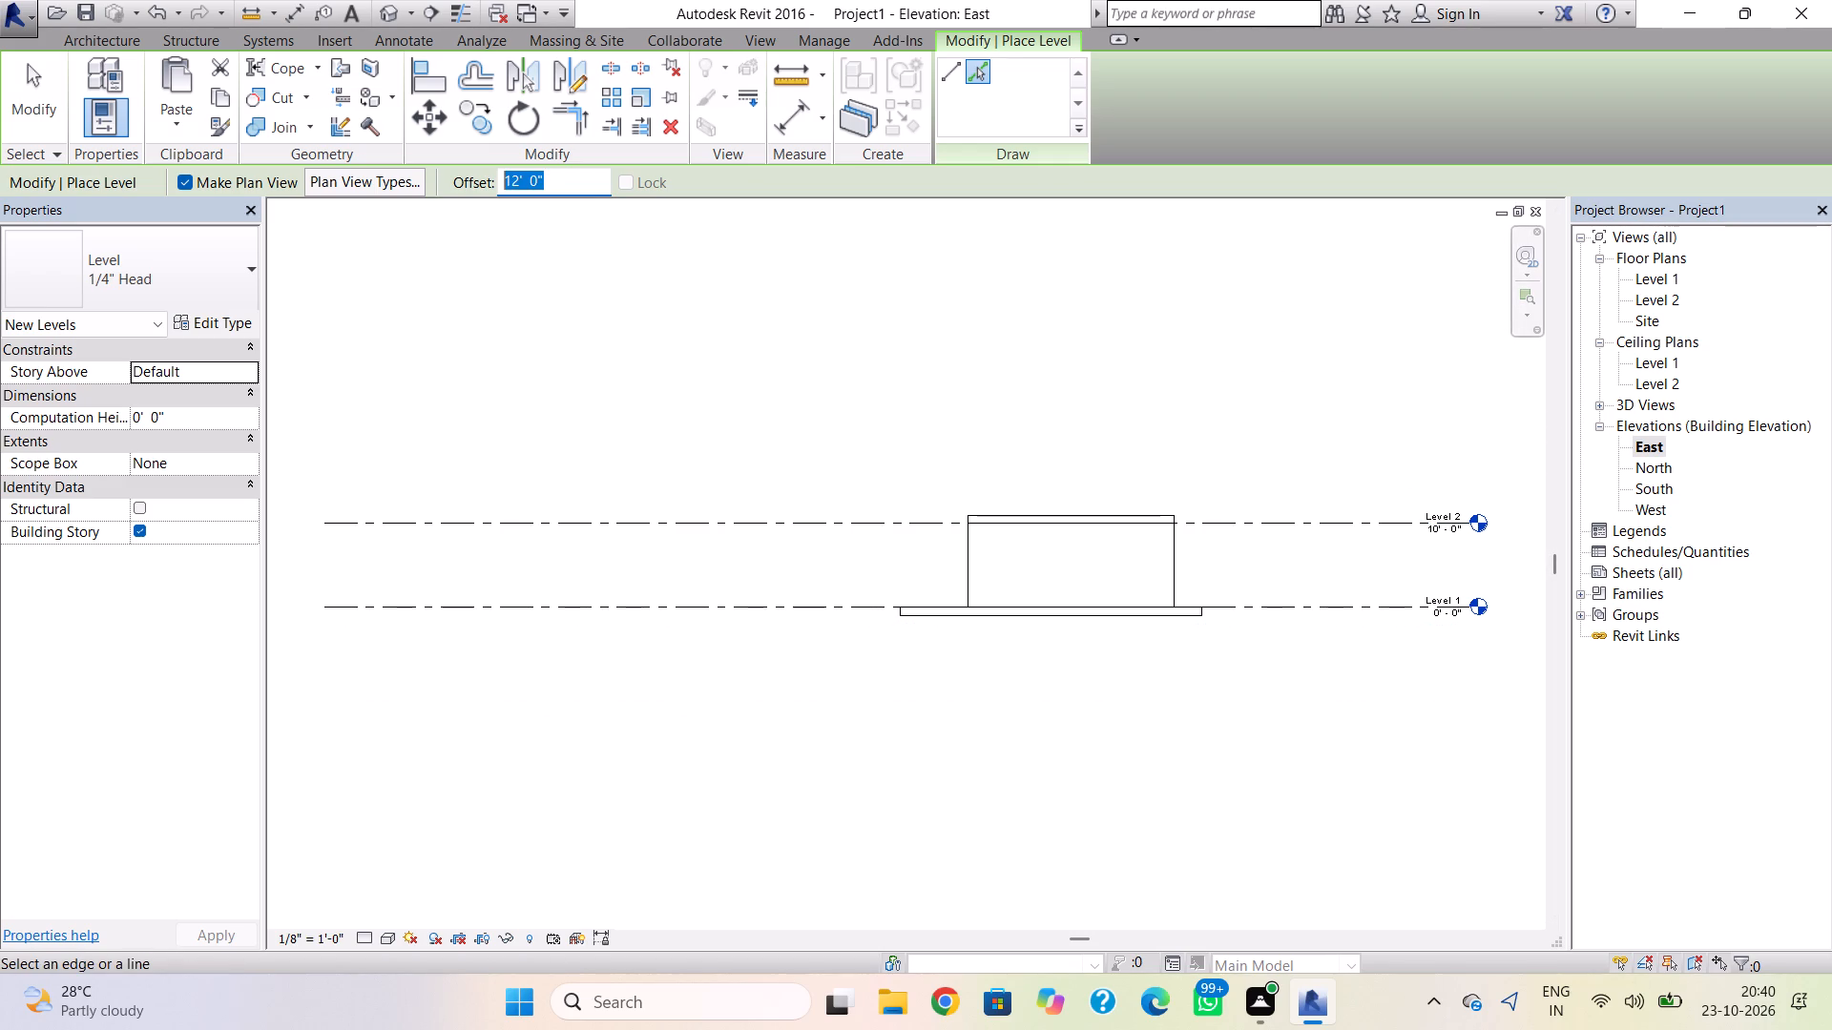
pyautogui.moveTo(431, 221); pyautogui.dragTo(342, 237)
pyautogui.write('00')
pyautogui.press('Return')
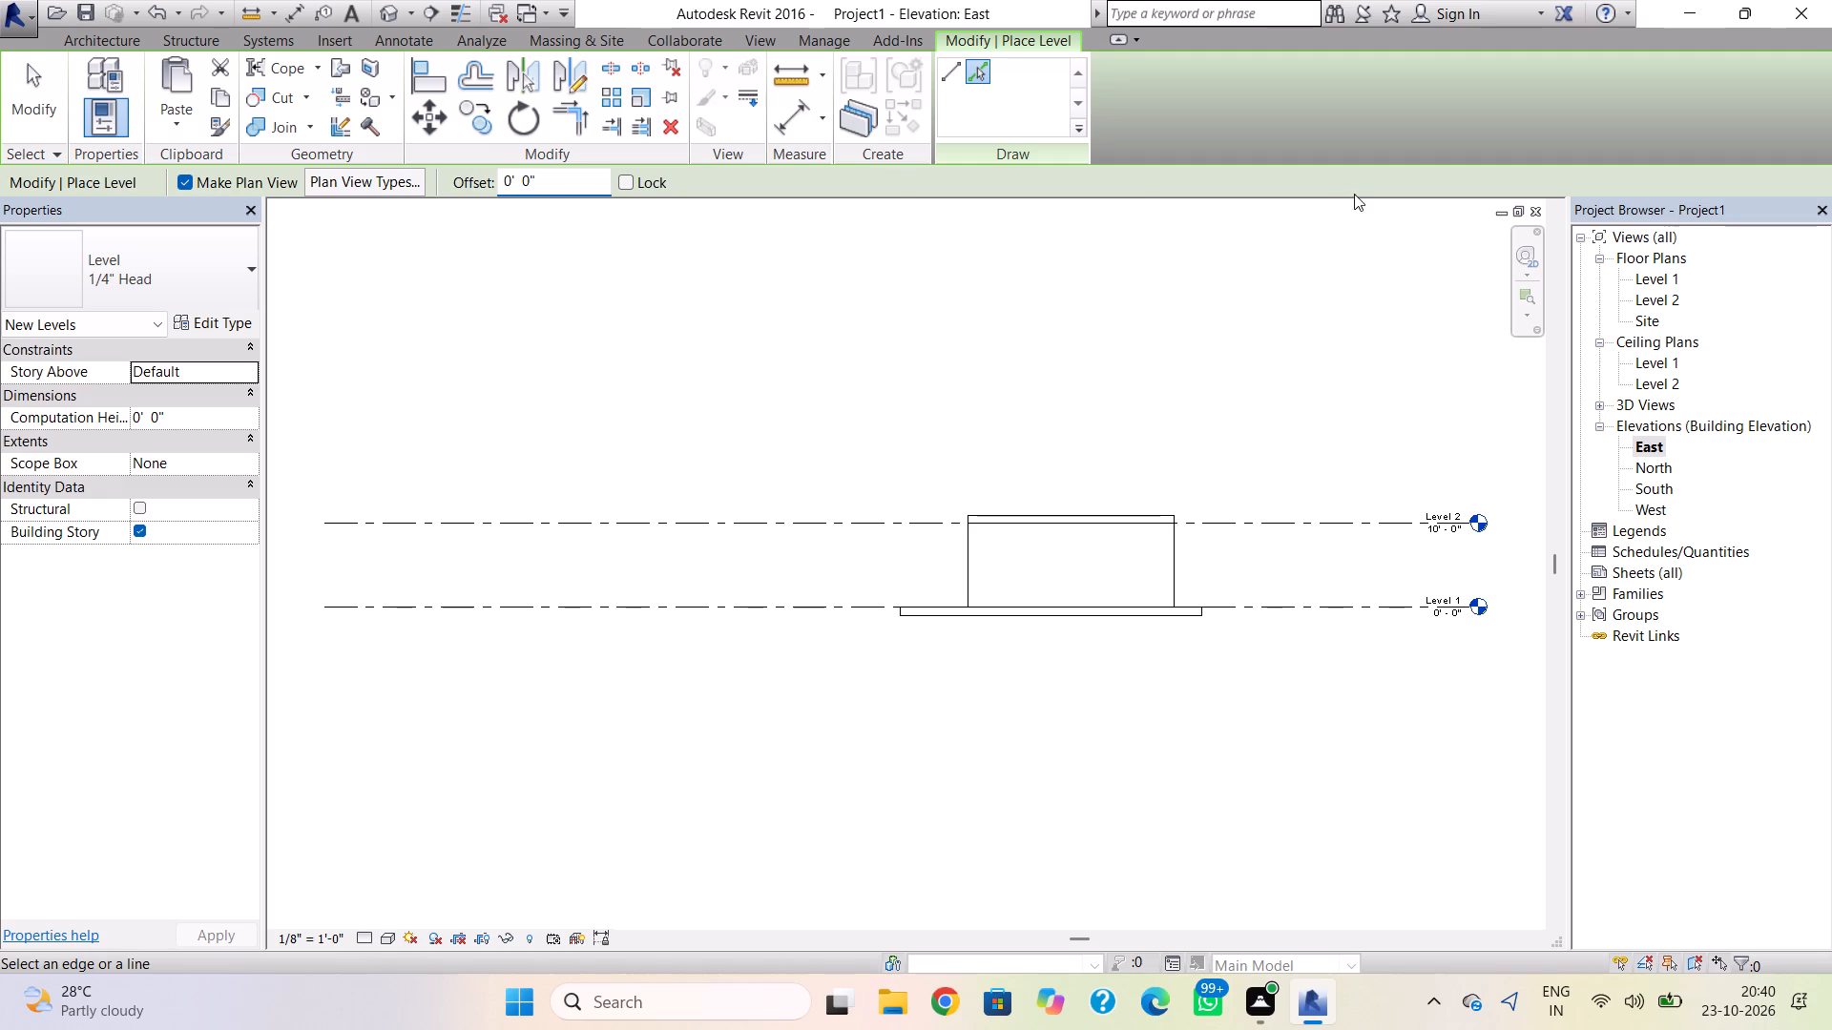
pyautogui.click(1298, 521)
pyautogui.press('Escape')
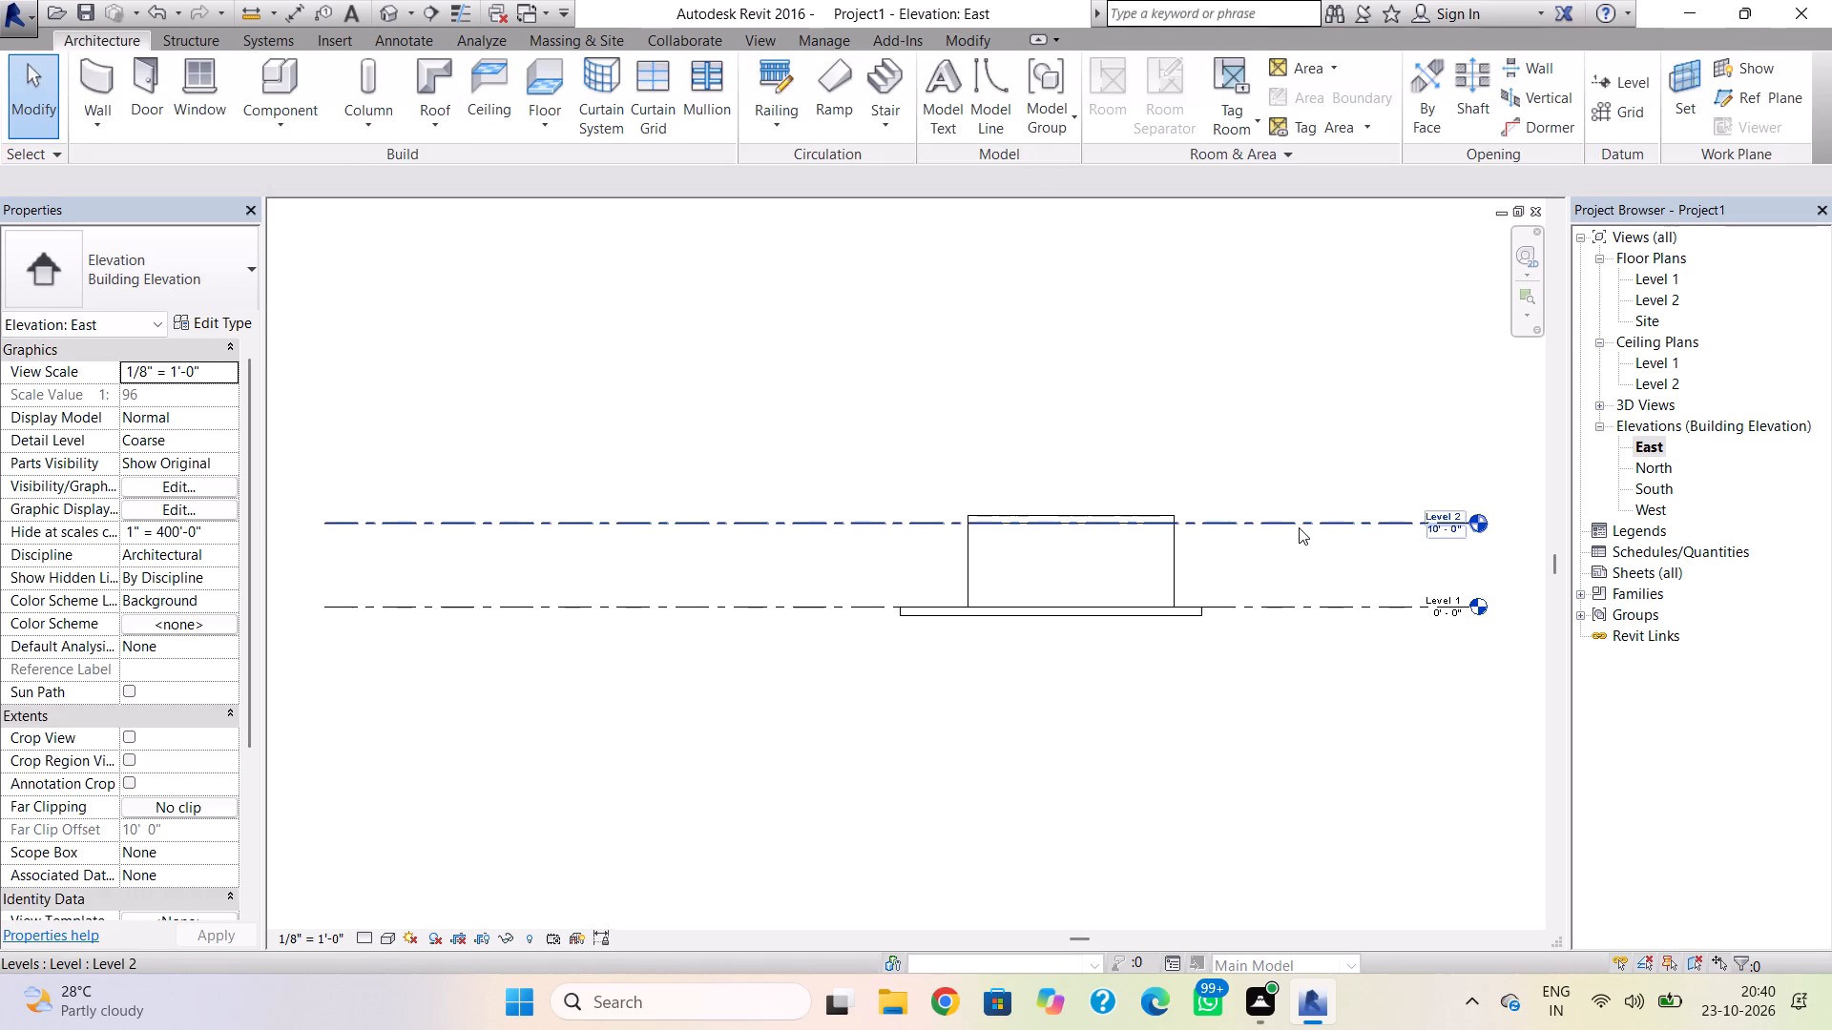
# Set the elevation of Level 2 to 12'.
pyautogui.click(1299, 527)
pyautogui.click(234, 382)
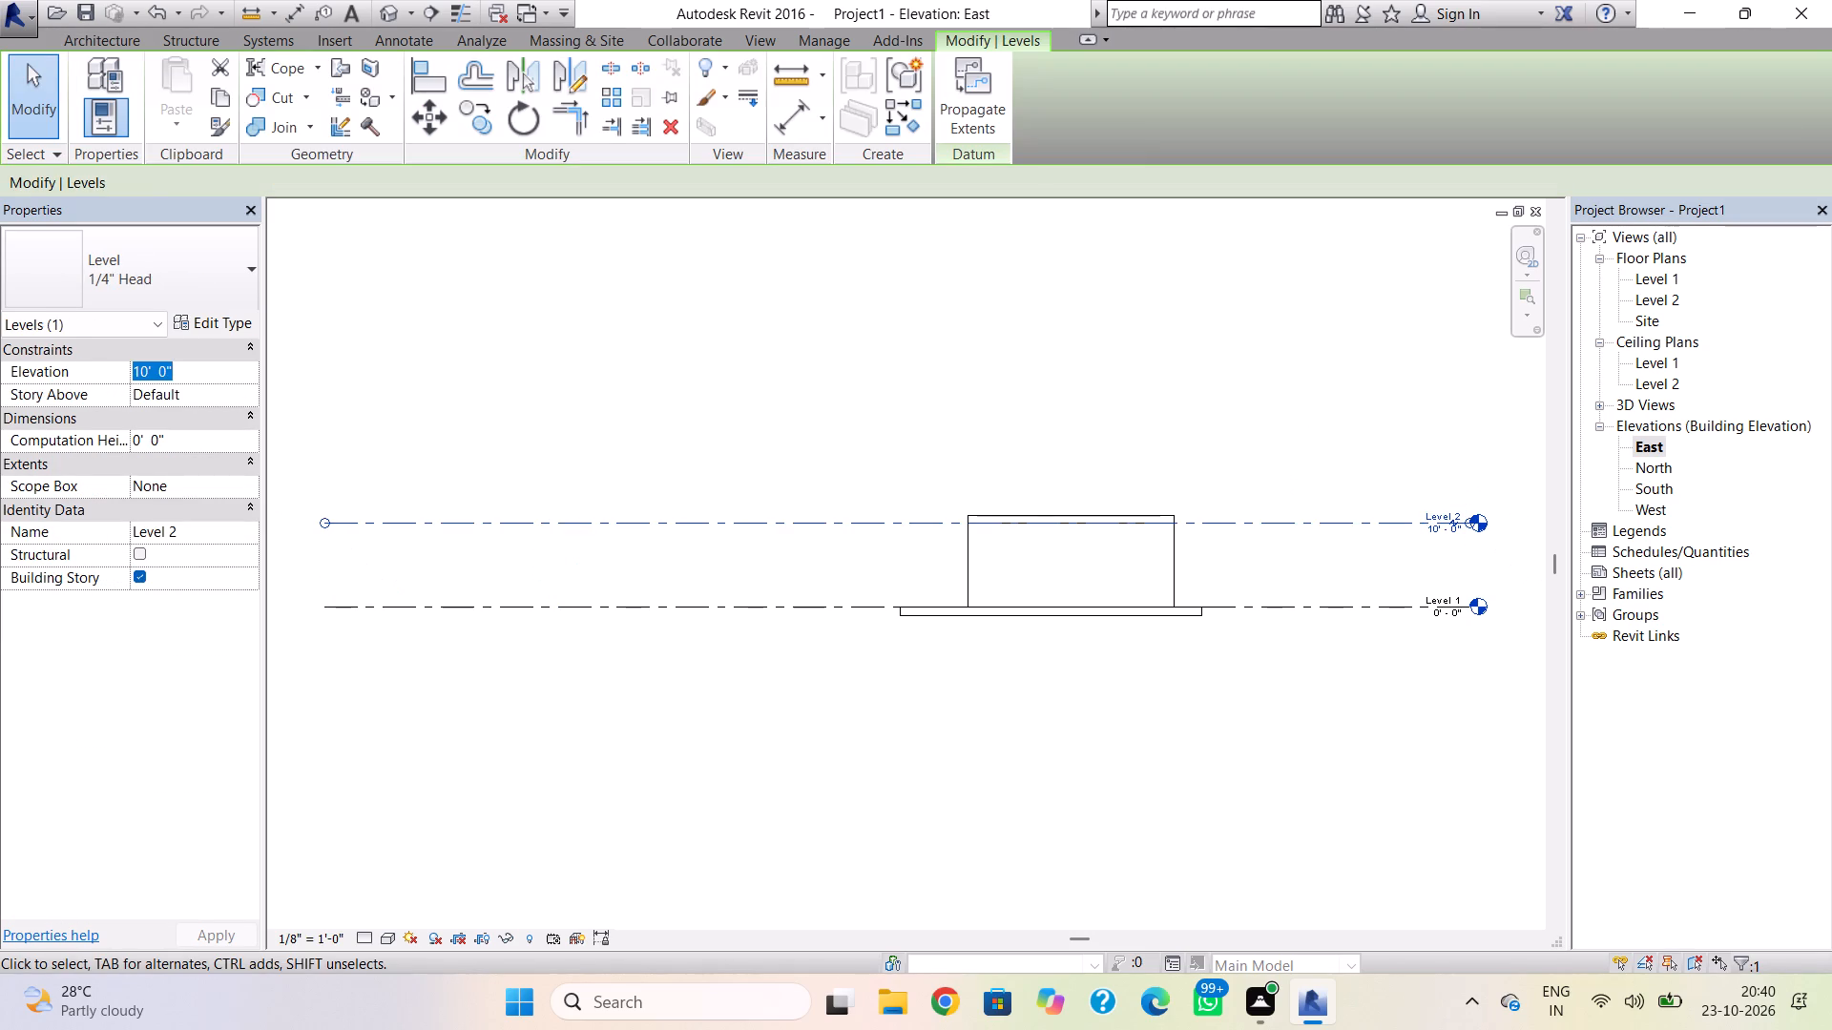
pyautogui.write("12'")
pyautogui.press('Return')
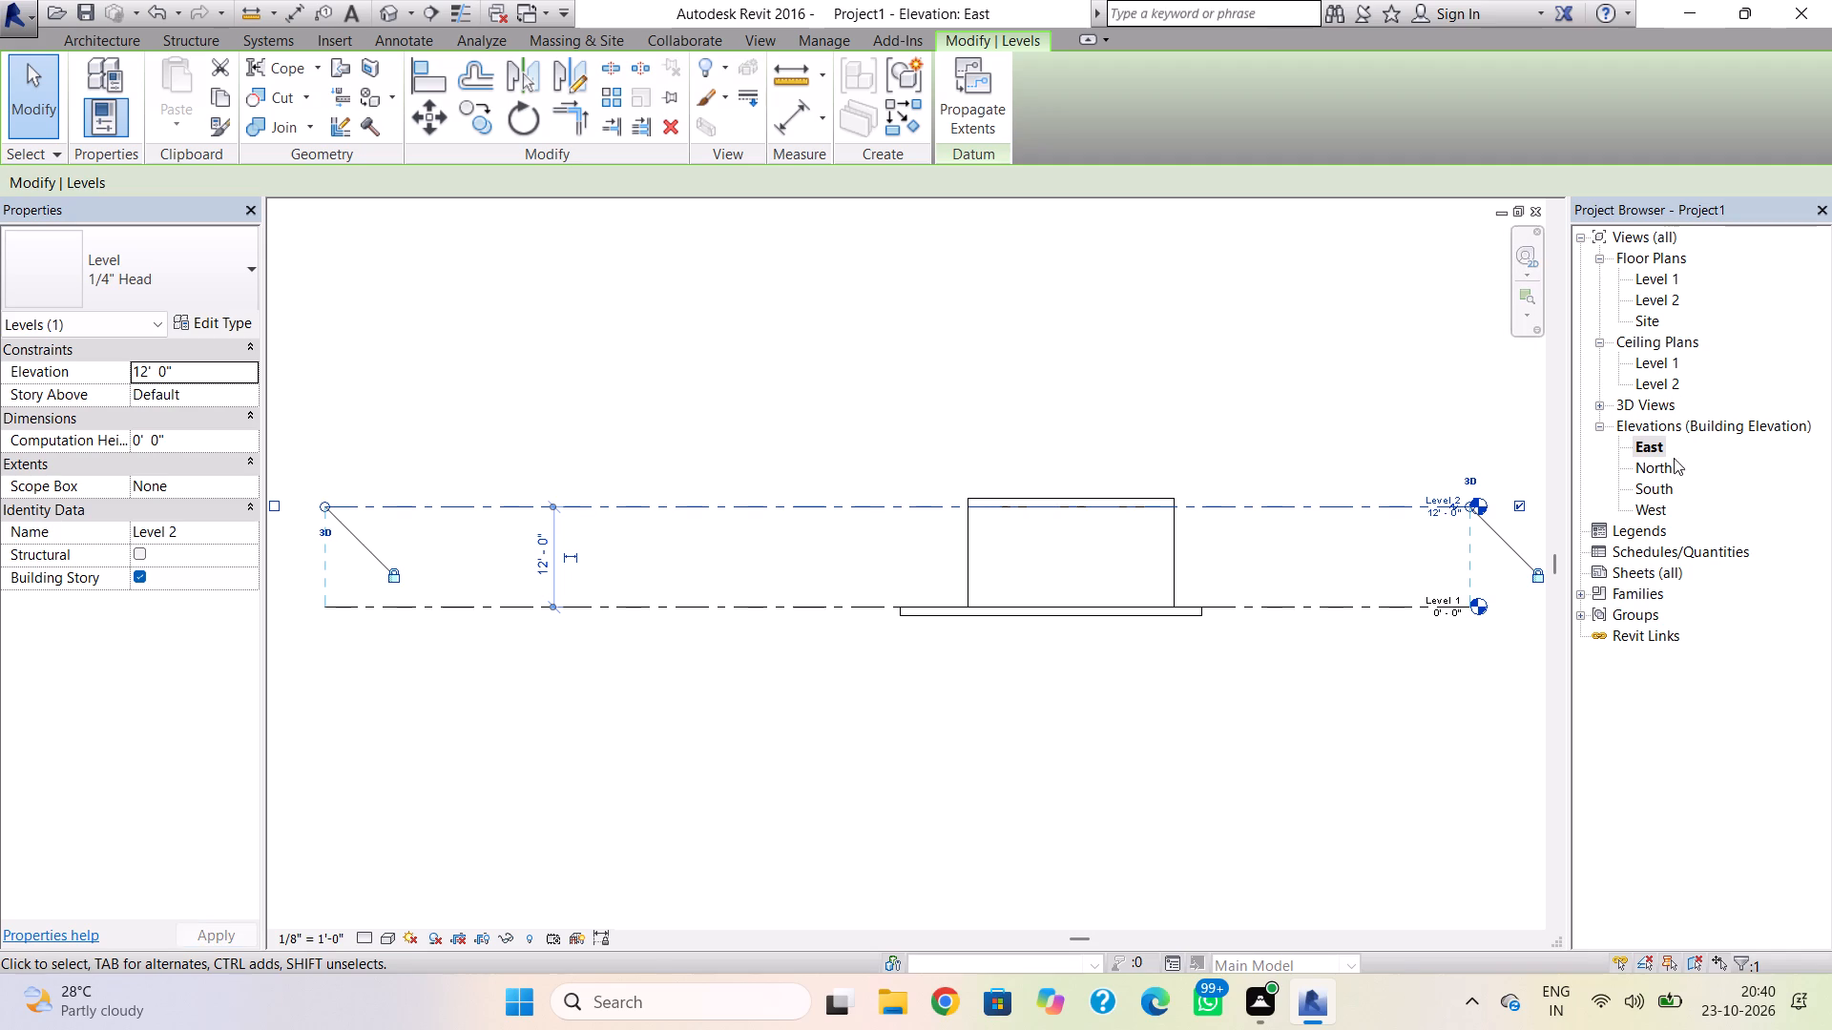
pyautogui.click(1655, 267)
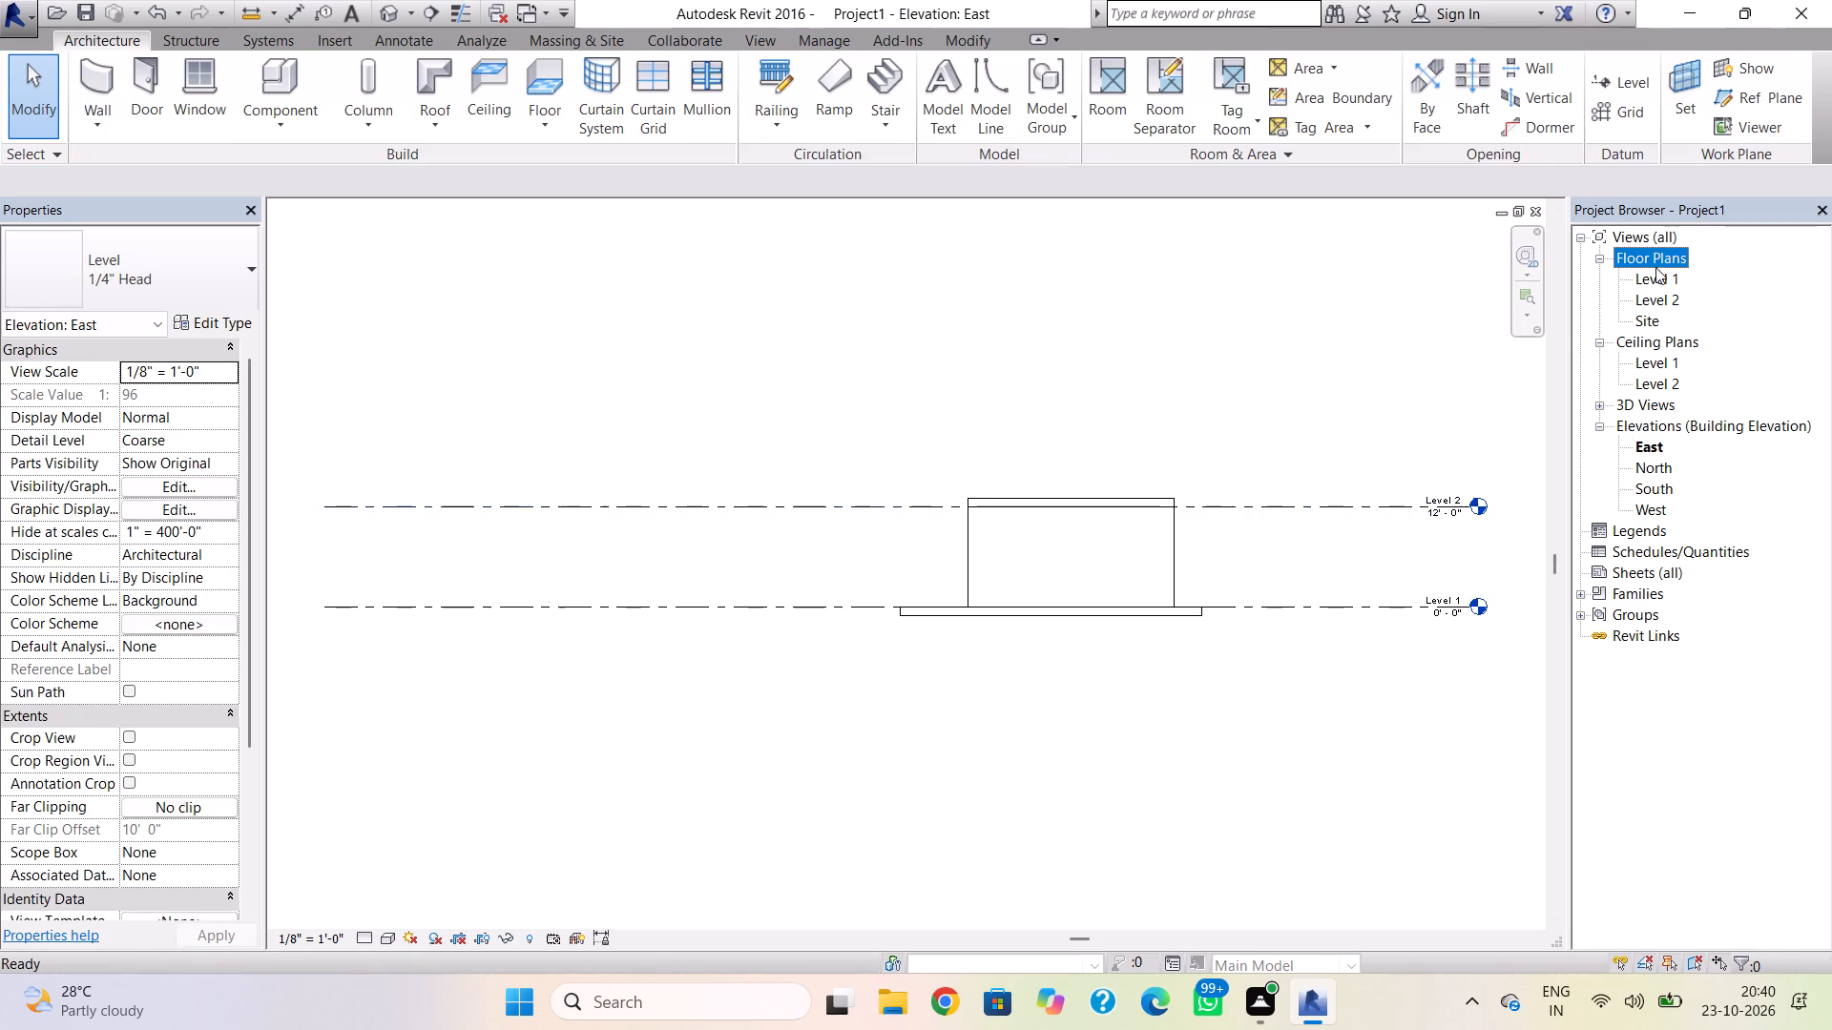
pyautogui.click(1655, 274)
# Add two levels above Level 2 at 24' and 36' by picking level lines with a 12' offset.
pyautogui.click(1650, 93)
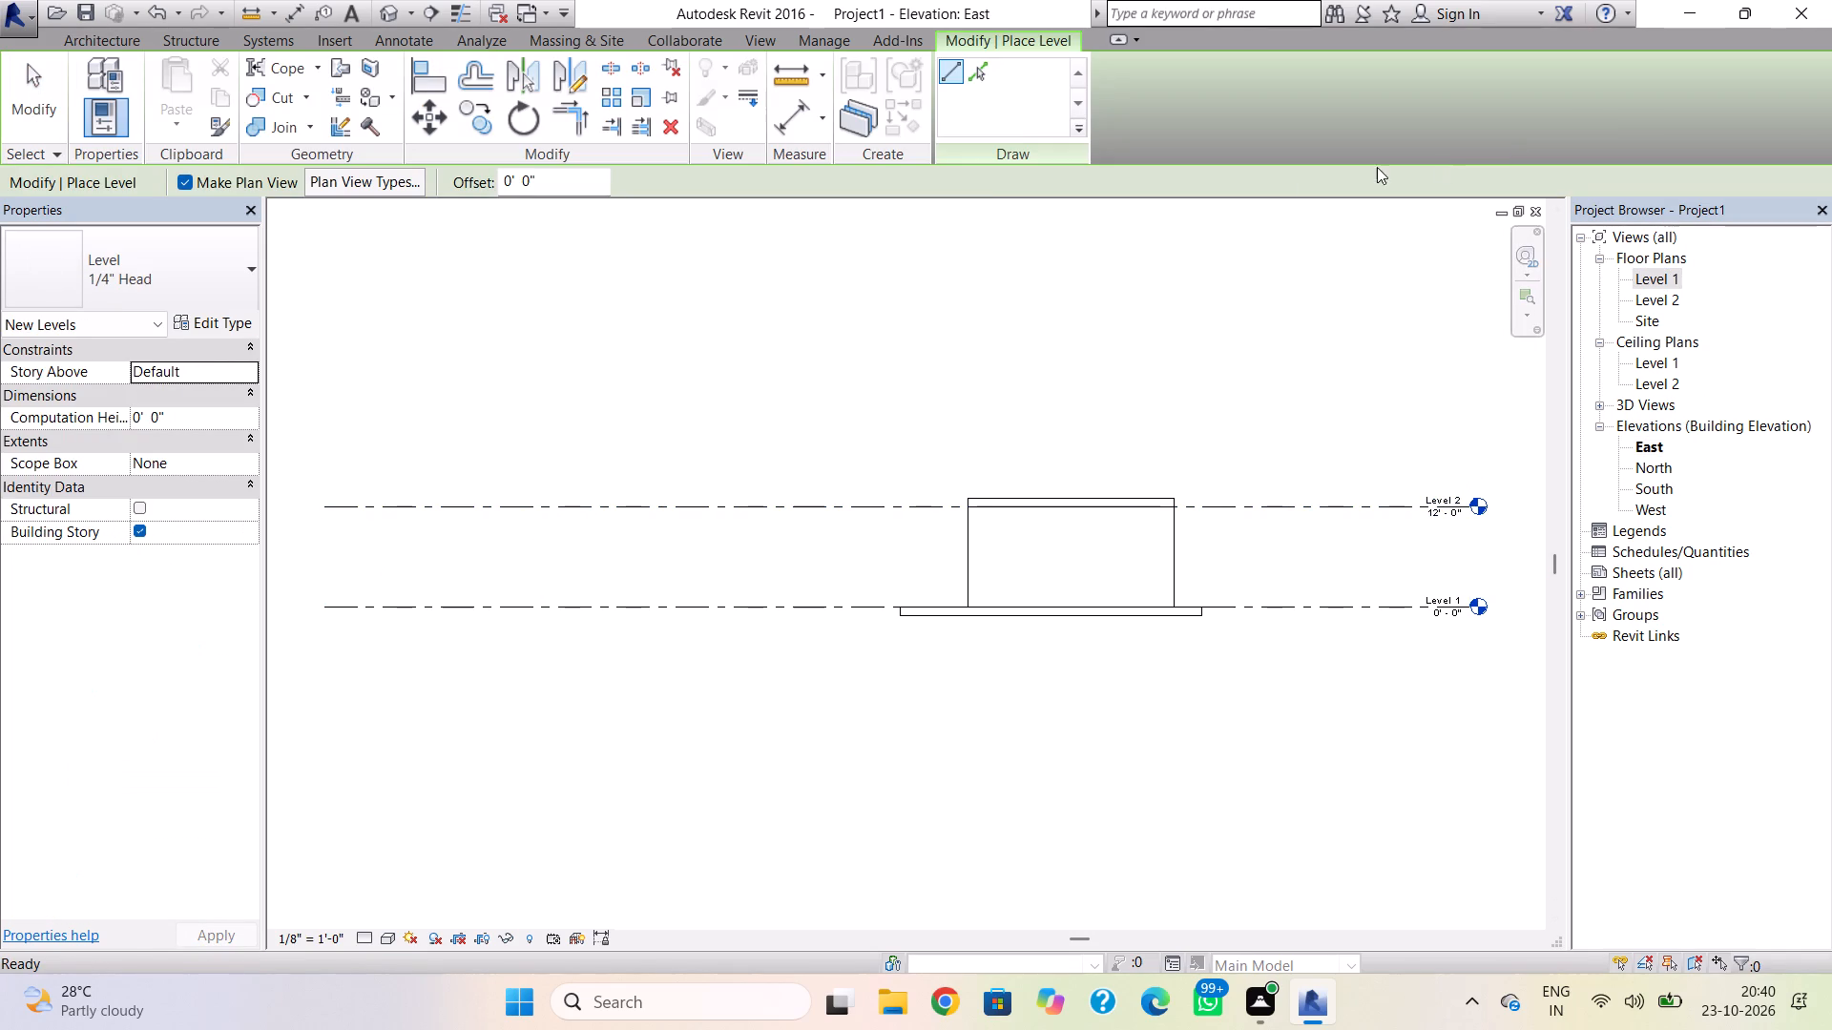
pyautogui.click(984, 62)
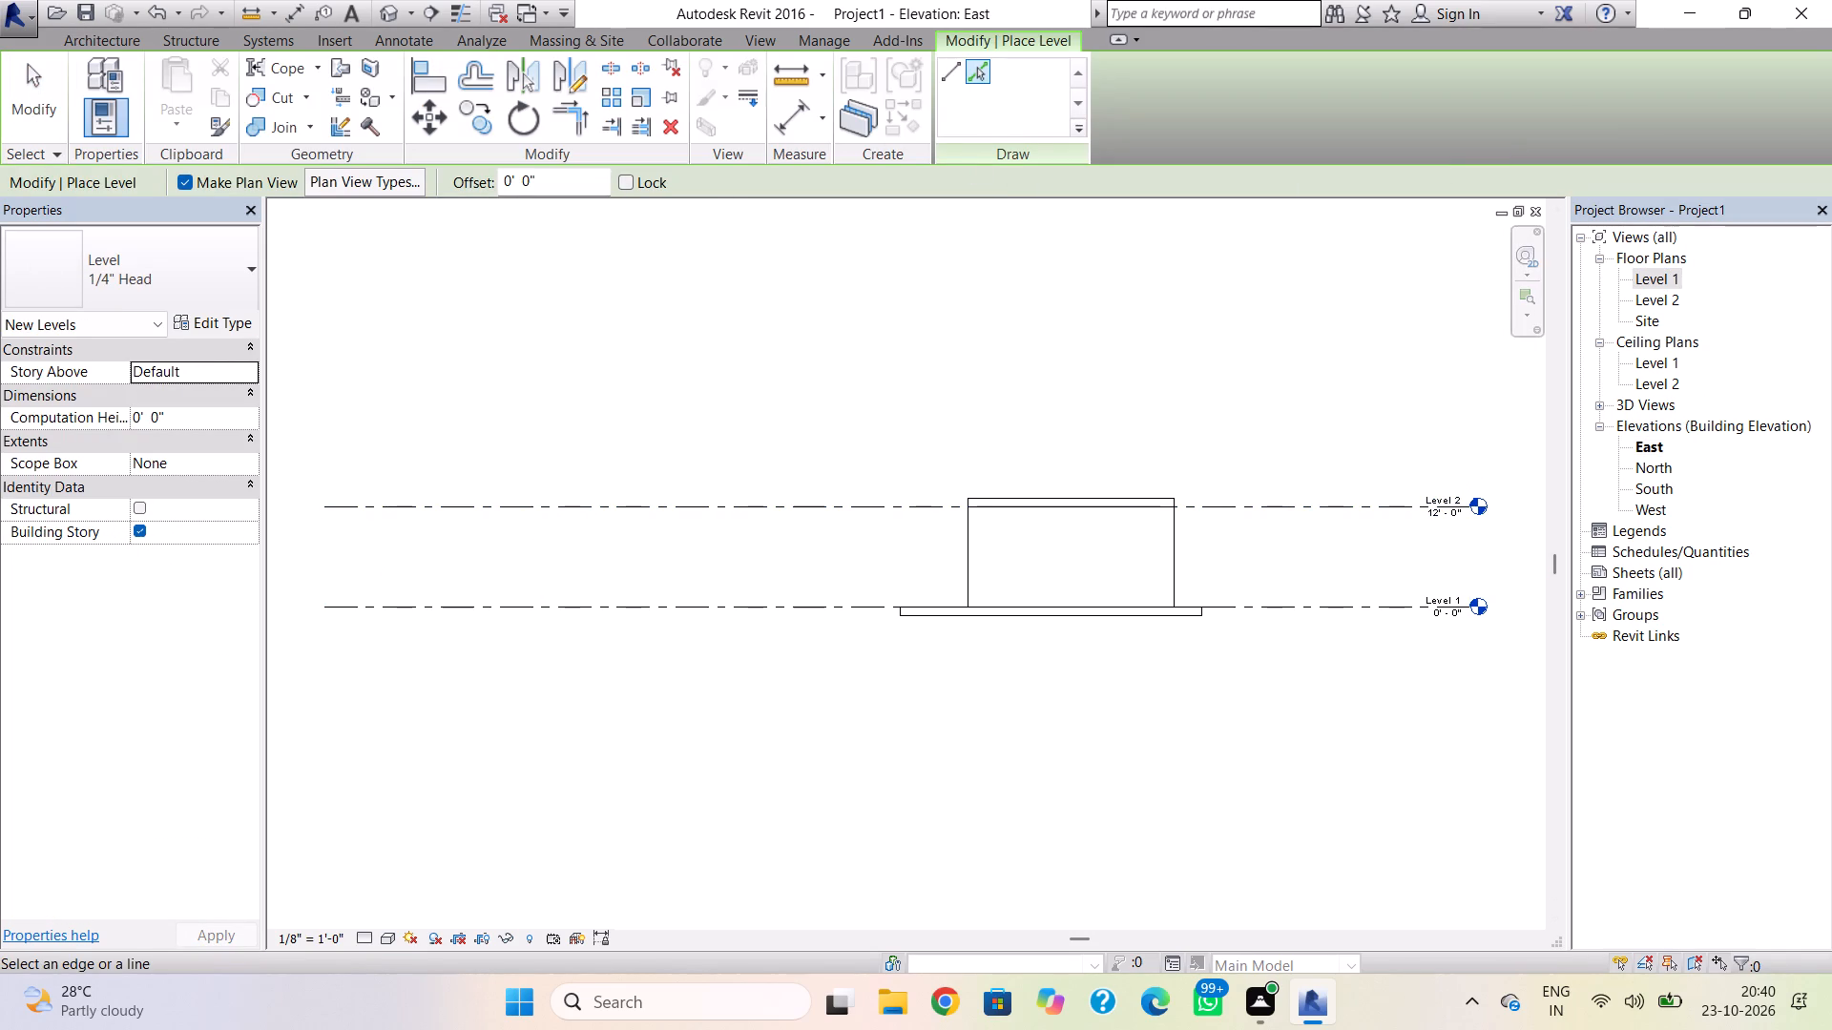
pyautogui.click(593, 189)
pyautogui.press('BackSpace')
pyautogui.press('BackSpace')
pyautogui.press('BackSpace')
pyautogui.press('BackSpace')
pyautogui.press('BackSpace')
pyautogui.press('BackSpace')
pyautogui.press('BackSpace')
pyautogui.press('BackSpace')
pyautogui.press('BackSpace')
pyautogui.press('BackSpace')
pyautogui.press('BackSpace')
pyautogui.press('BackSpace')
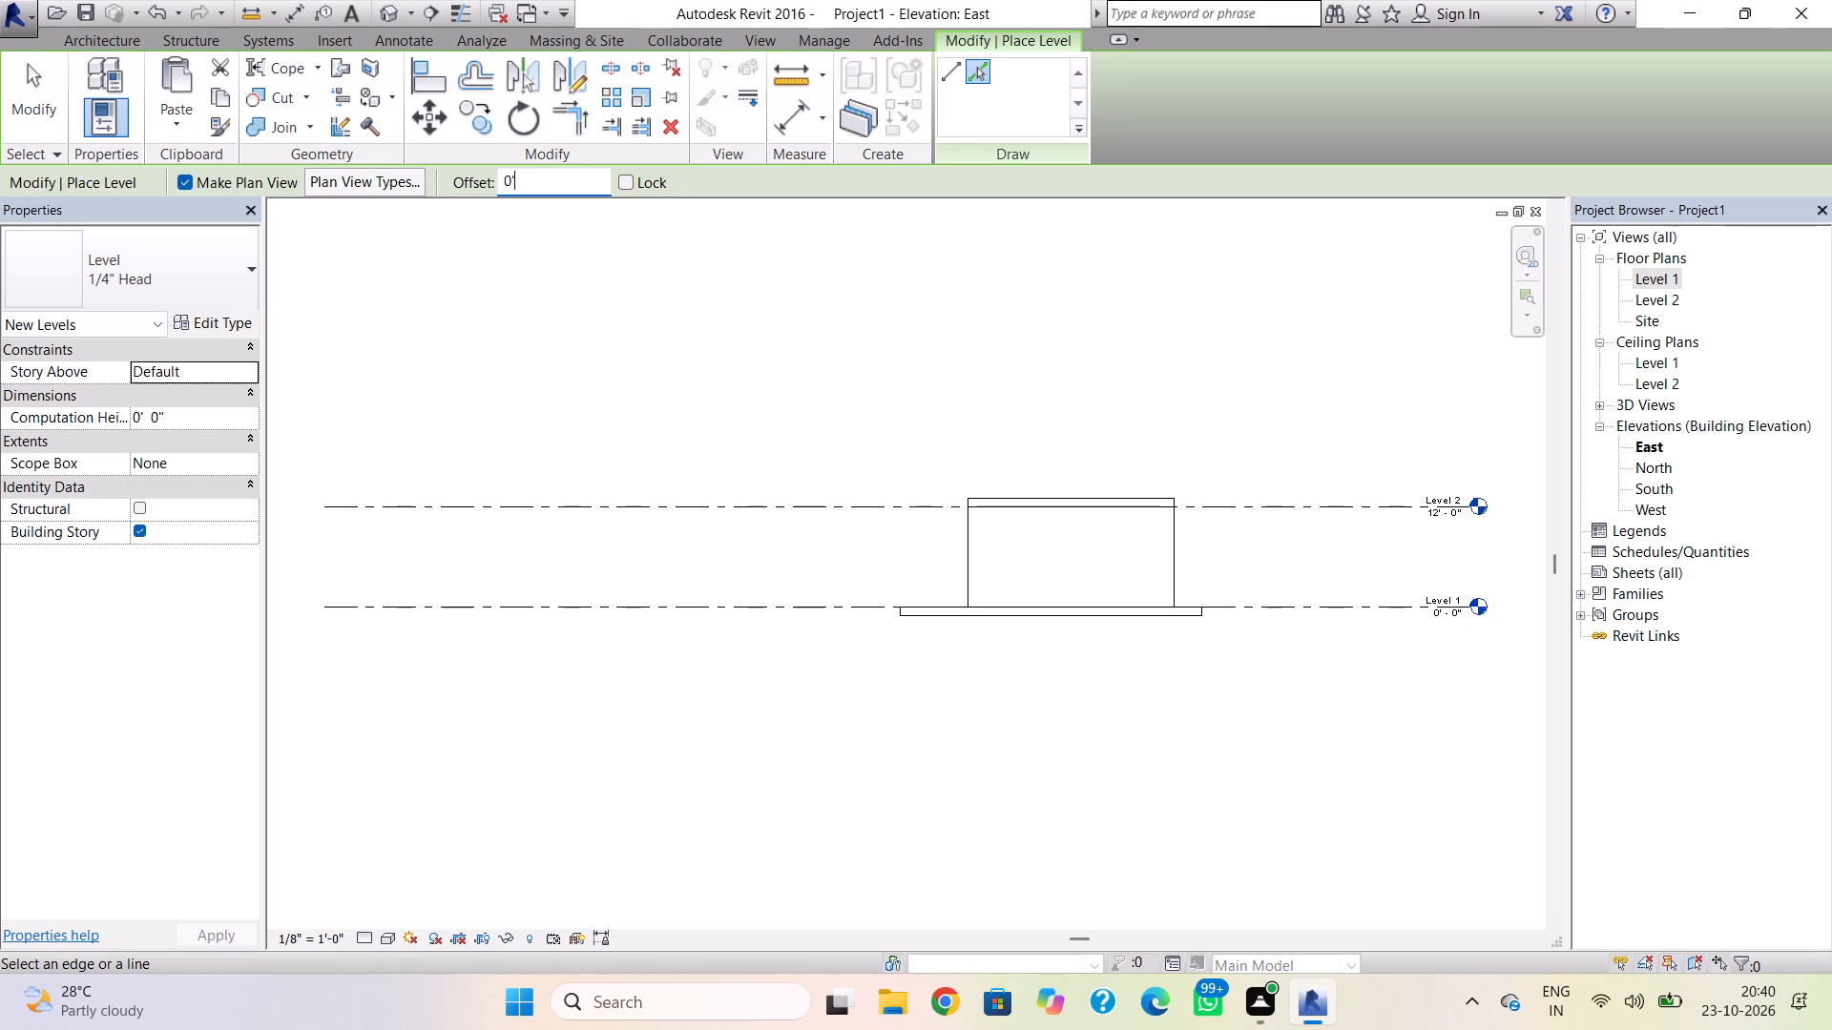
pyautogui.write("12'")
pyautogui.press('Return')
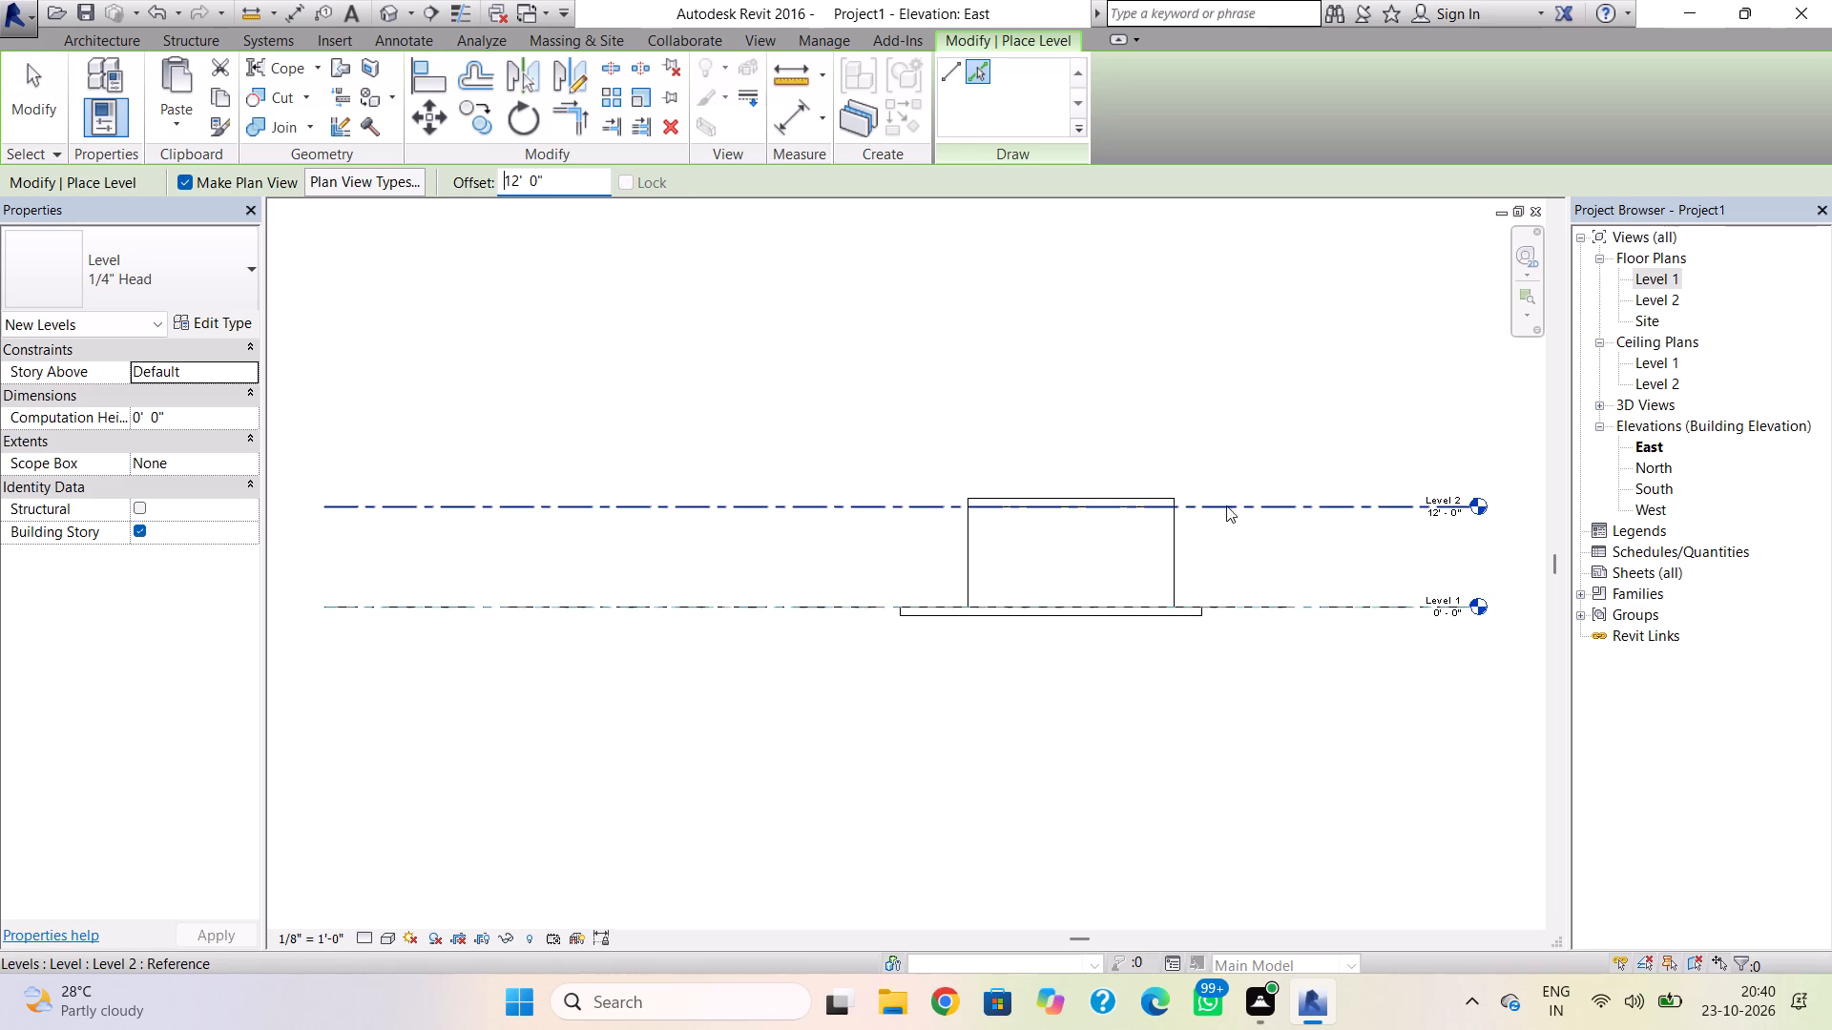
pyautogui.click(1227, 505)
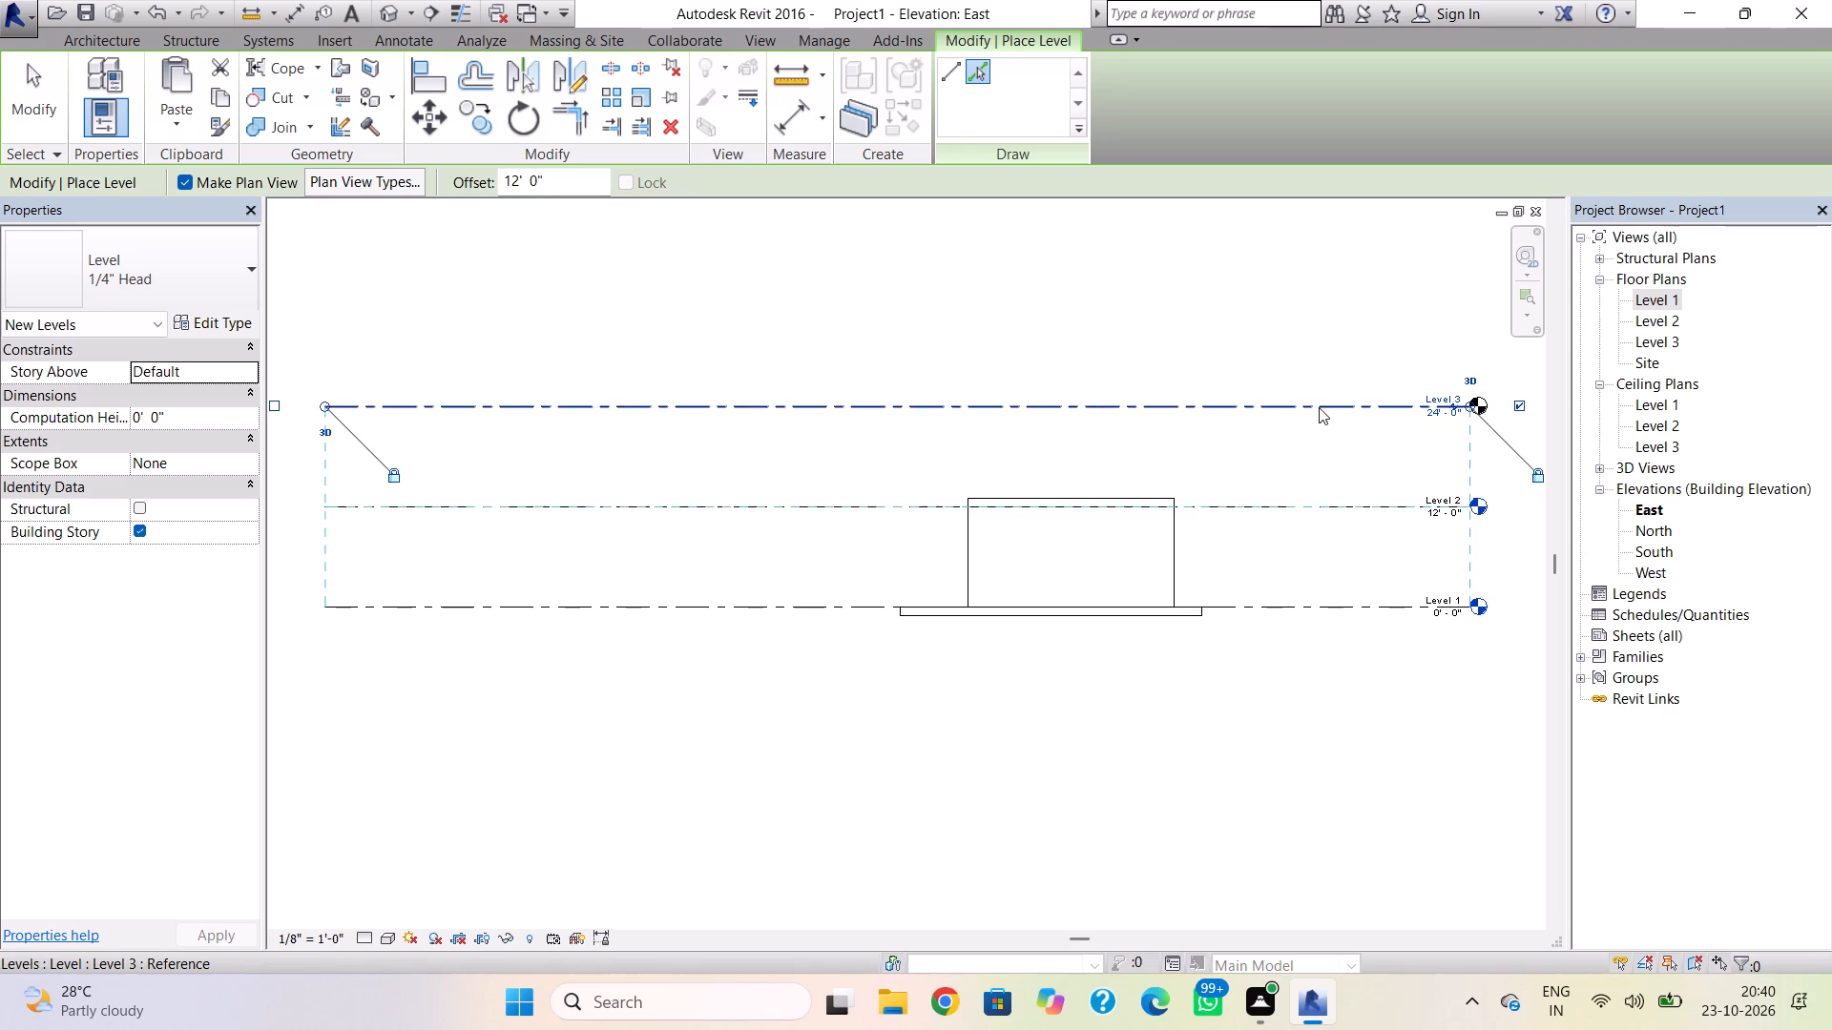
pyautogui.click(1332, 402)
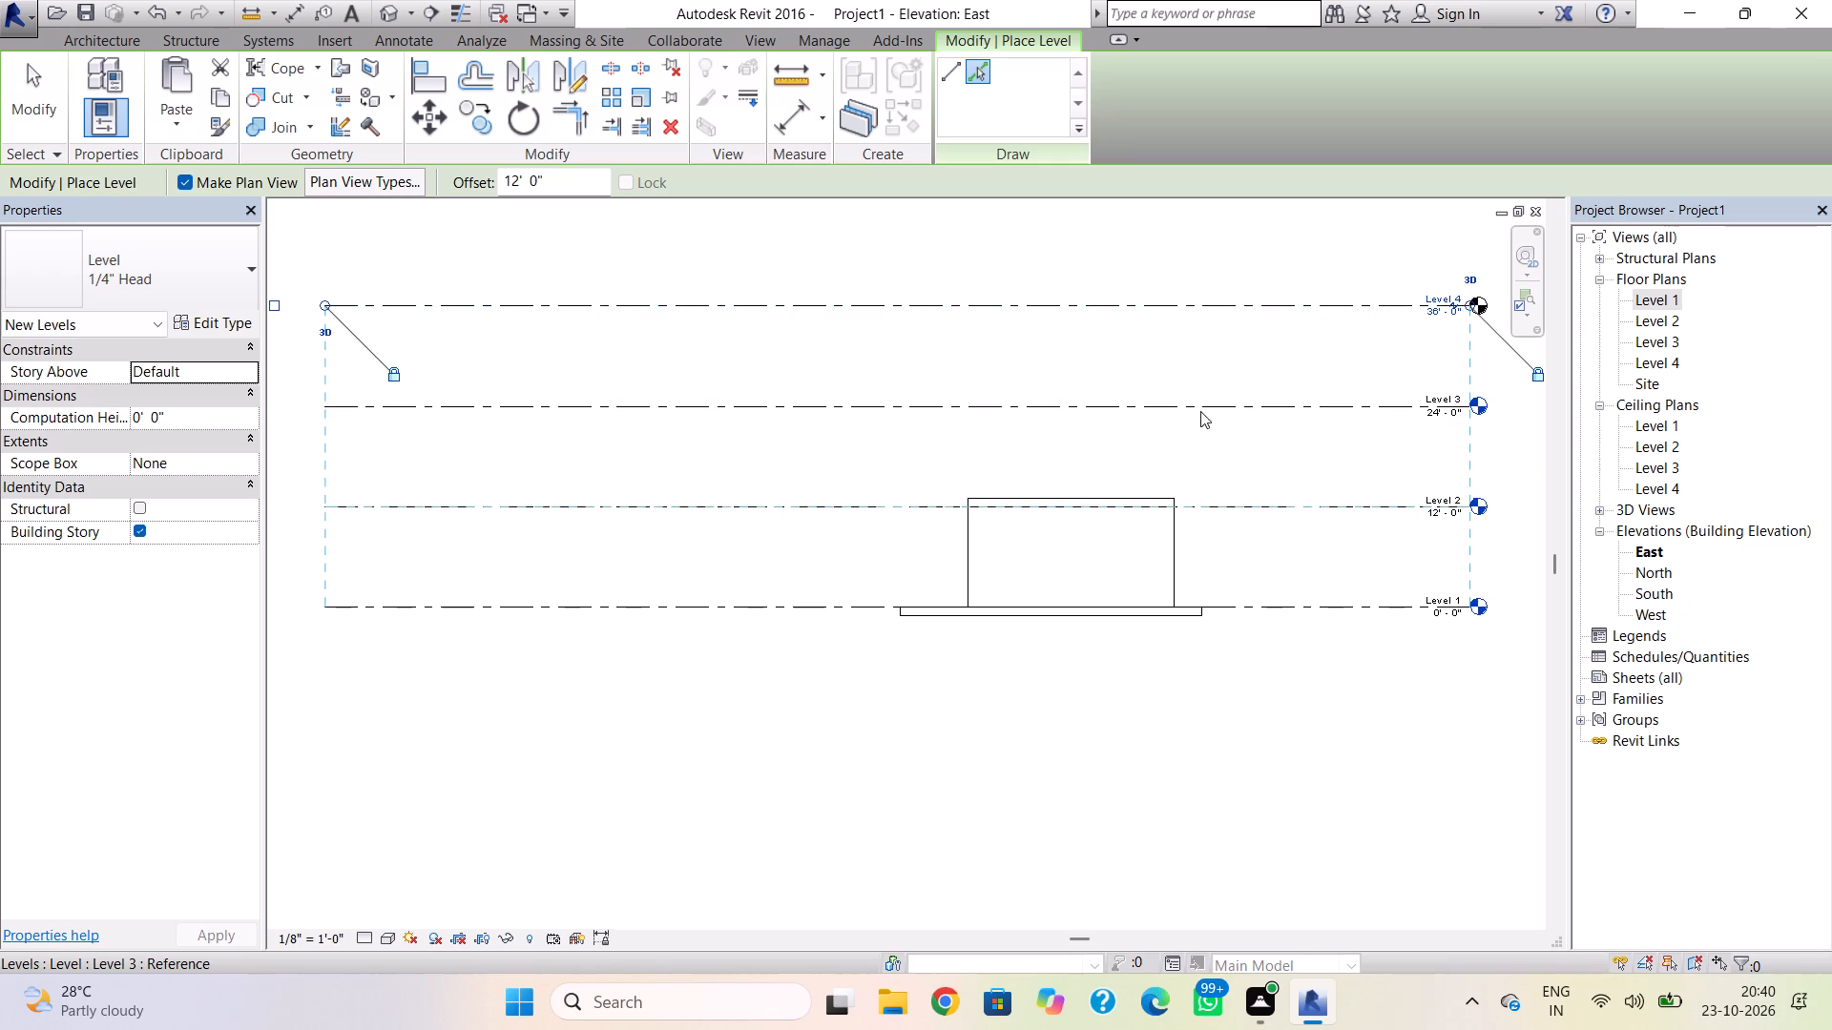
# Finish placing levels and view the building in the default 3D view.
pyautogui.press('Escape')
pyautogui.click(389, 15)
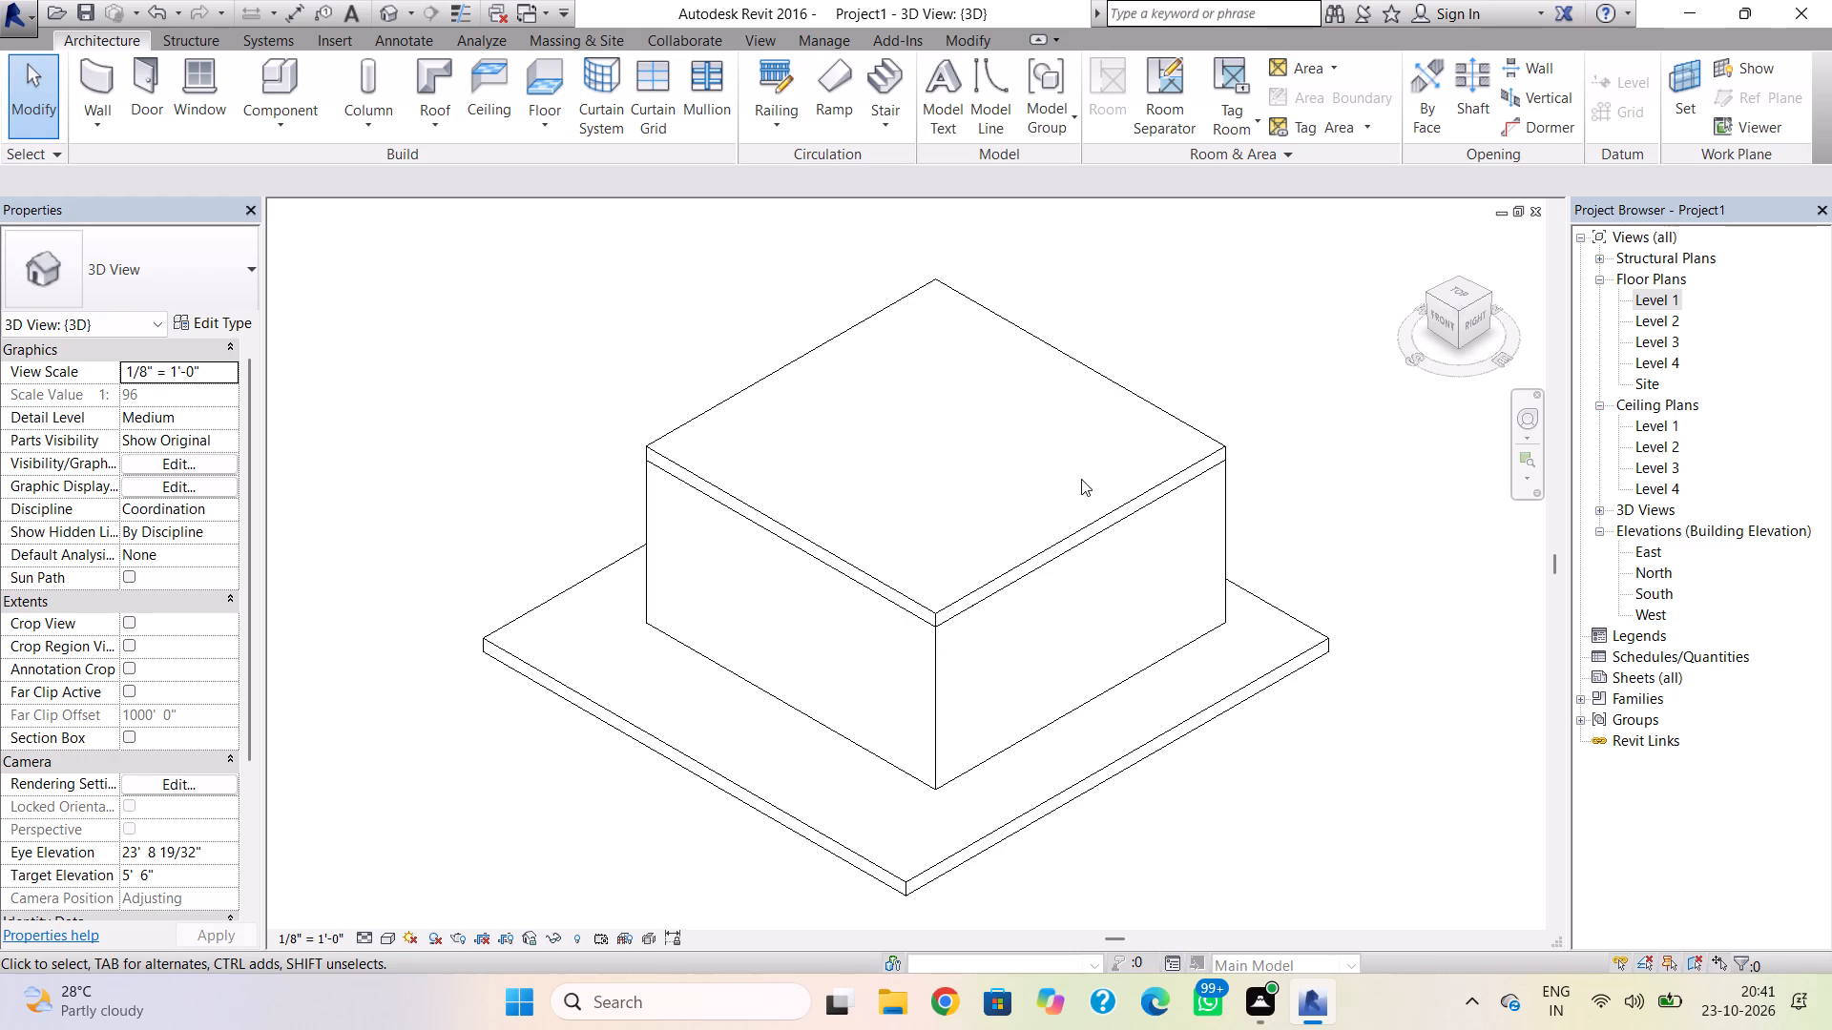
# Open the Level 1 floor plan.
pyautogui.doubleClick(1681, 304)
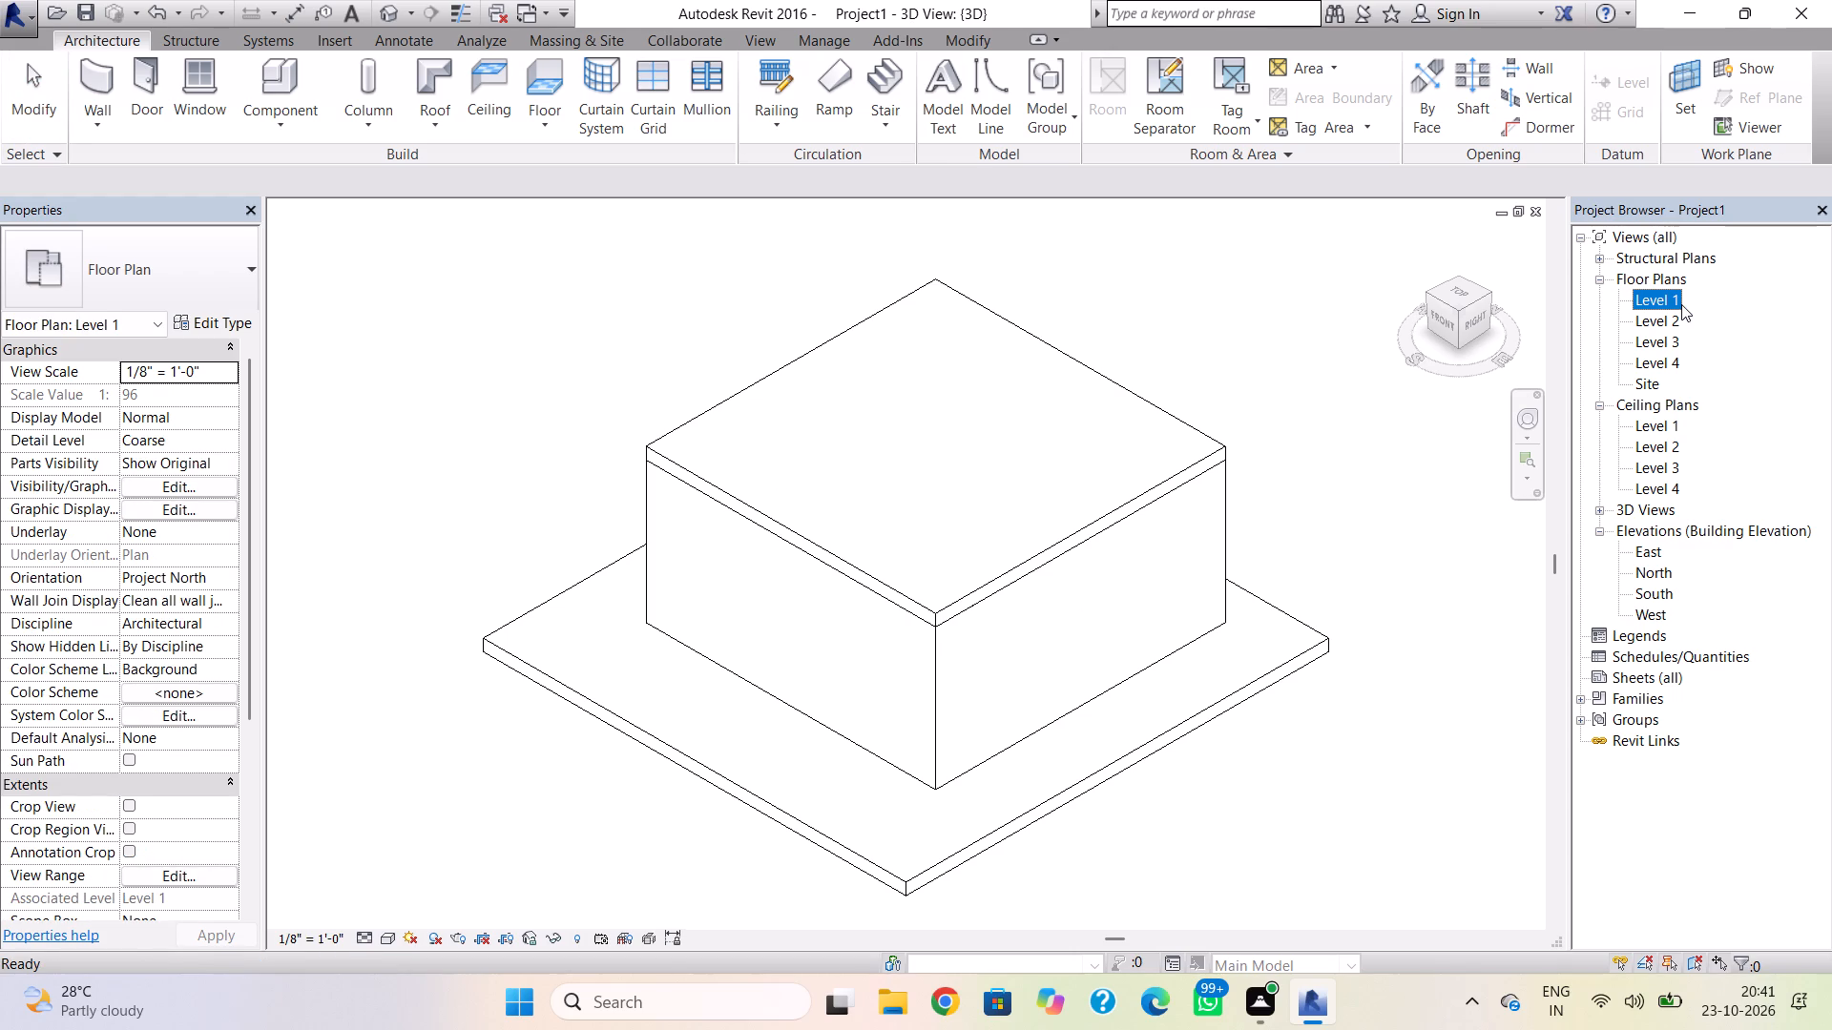
pyautogui.doubleClick(1661, 299)
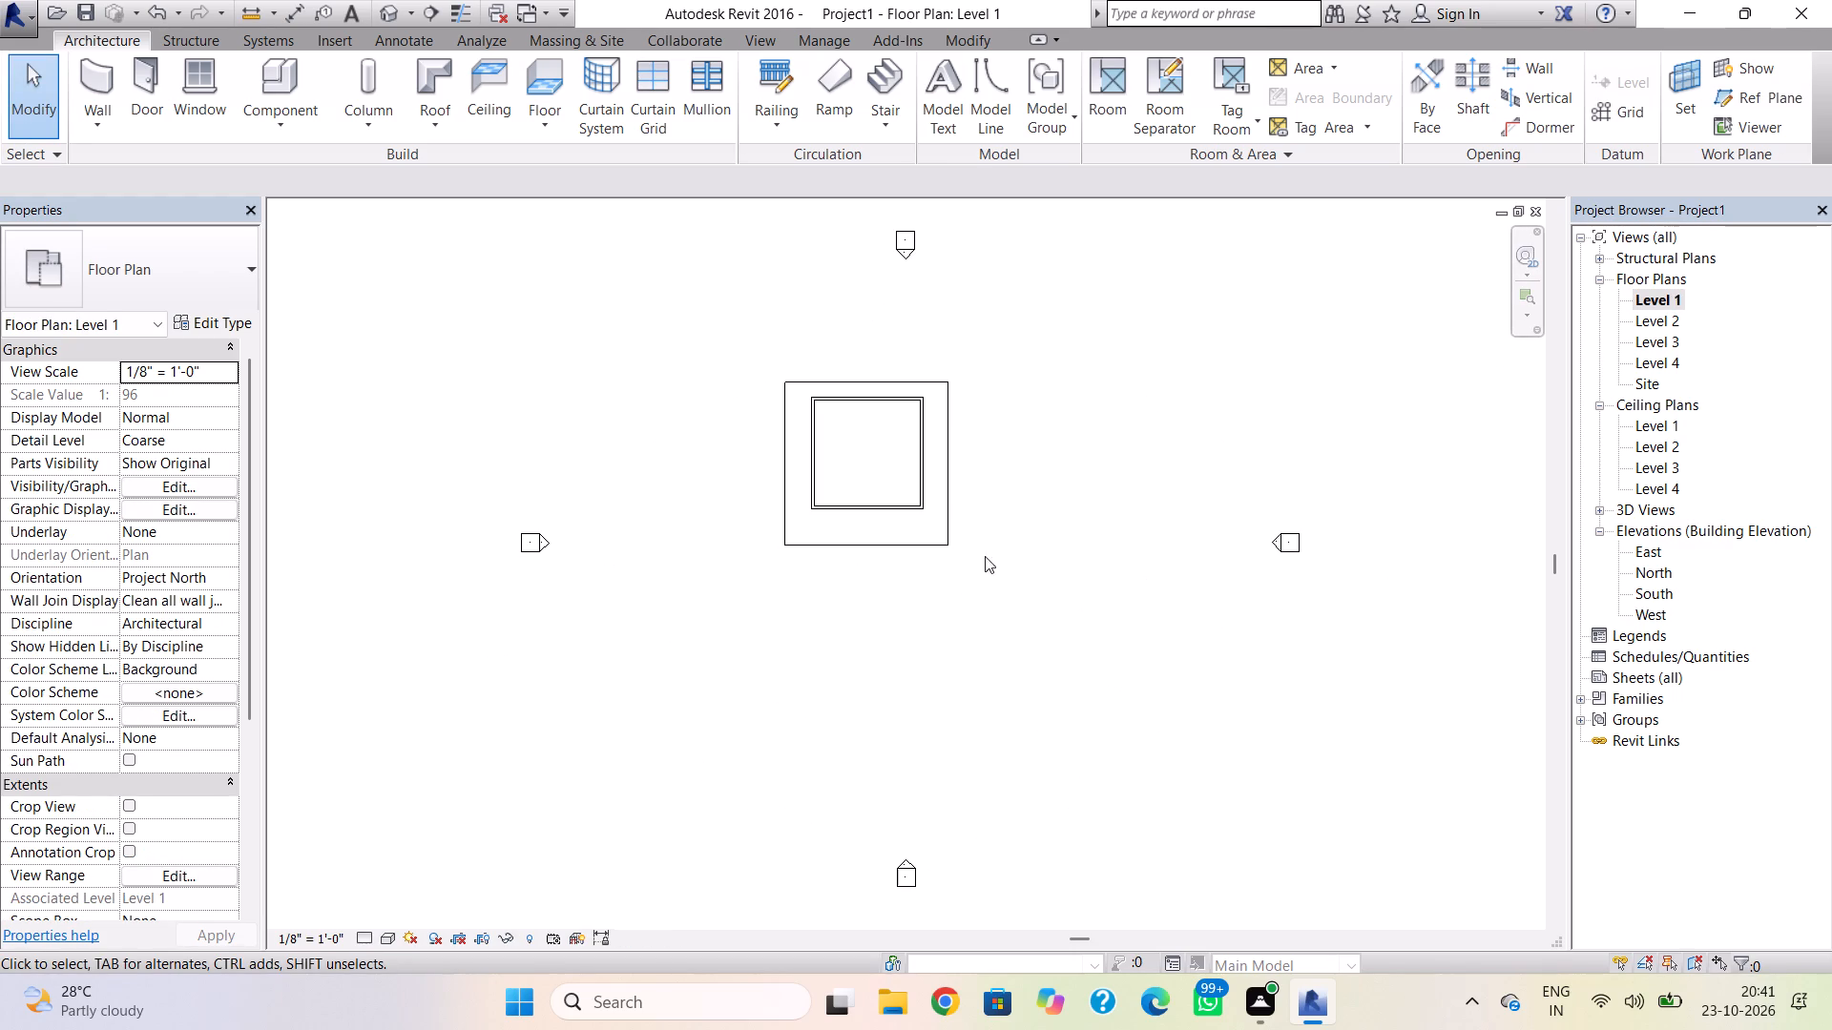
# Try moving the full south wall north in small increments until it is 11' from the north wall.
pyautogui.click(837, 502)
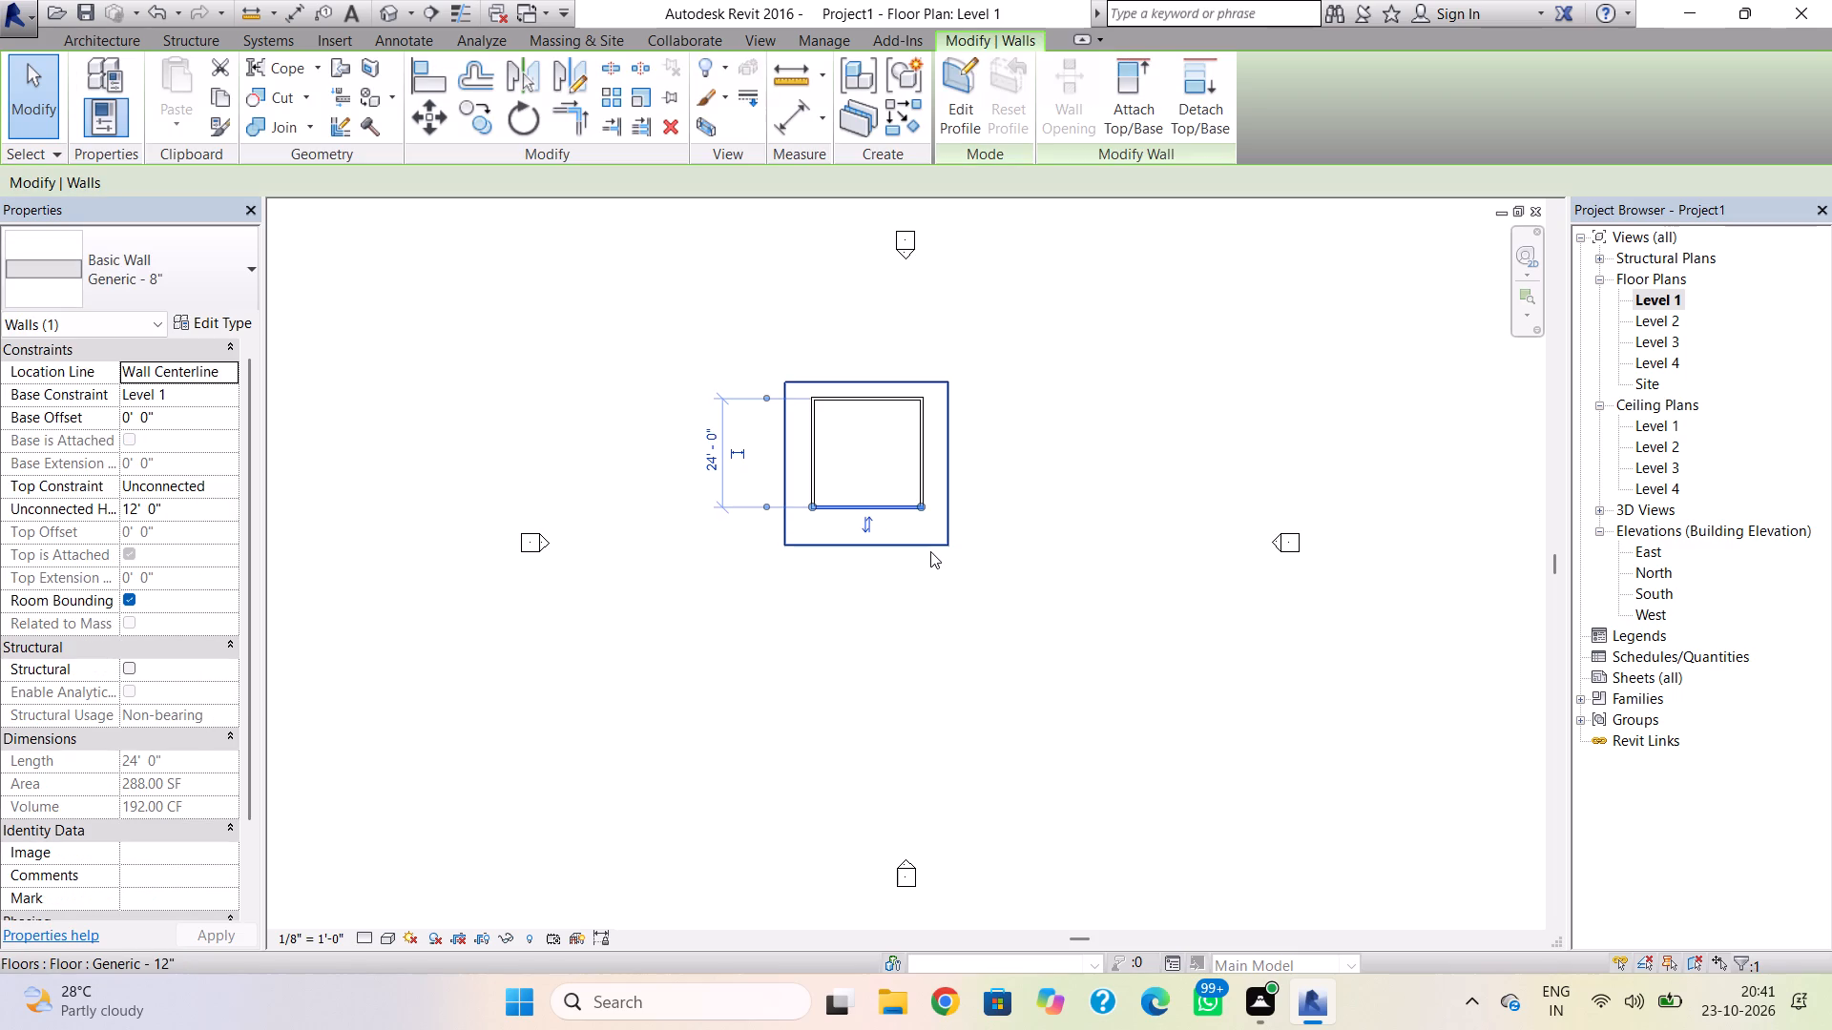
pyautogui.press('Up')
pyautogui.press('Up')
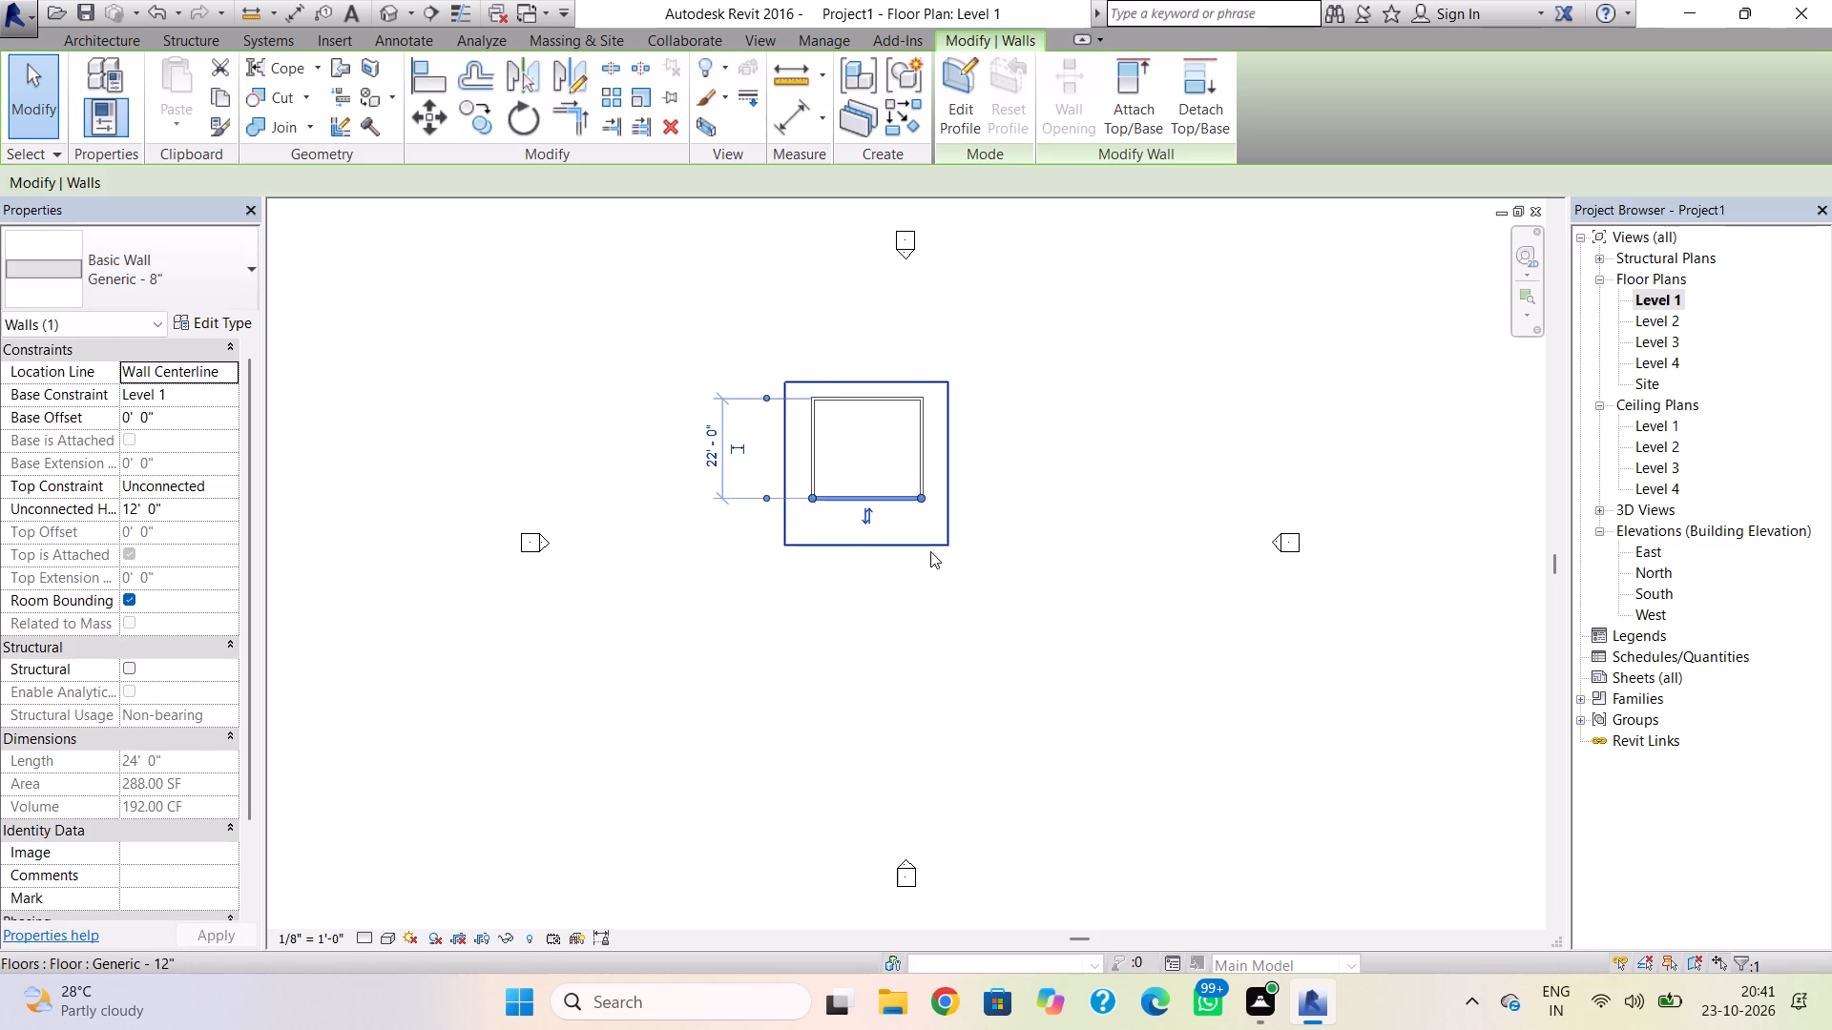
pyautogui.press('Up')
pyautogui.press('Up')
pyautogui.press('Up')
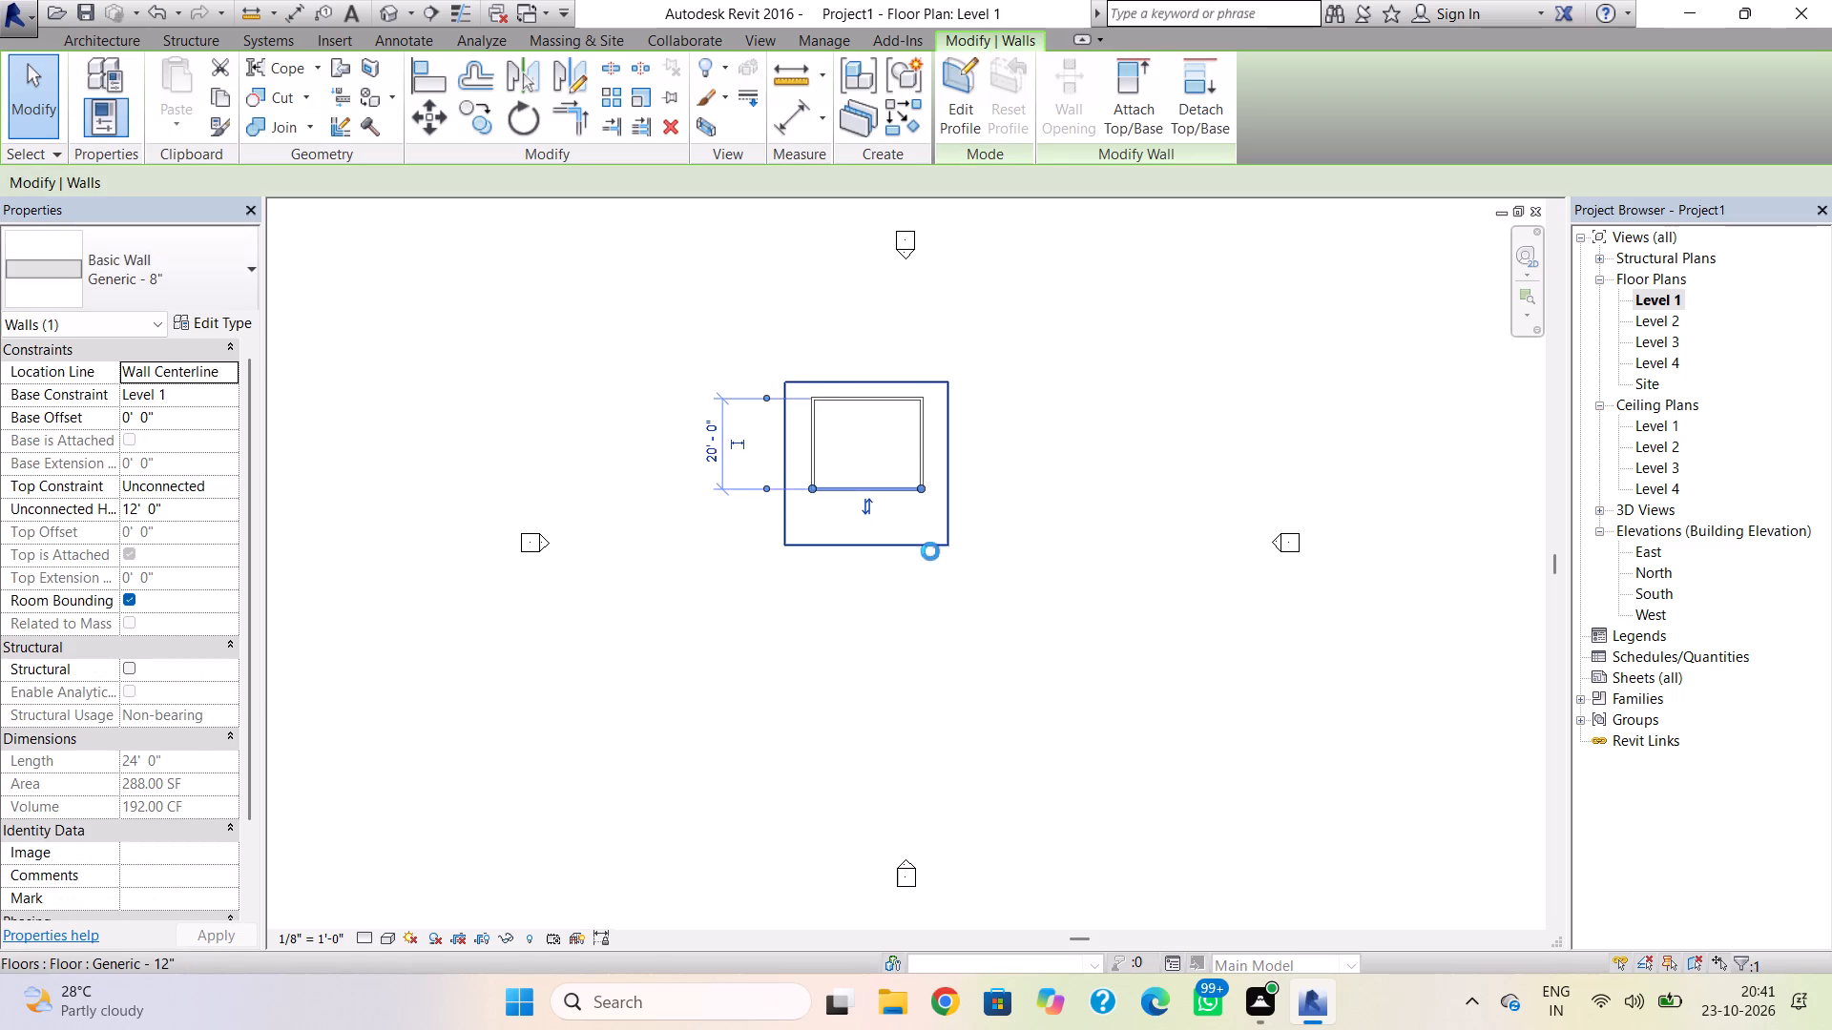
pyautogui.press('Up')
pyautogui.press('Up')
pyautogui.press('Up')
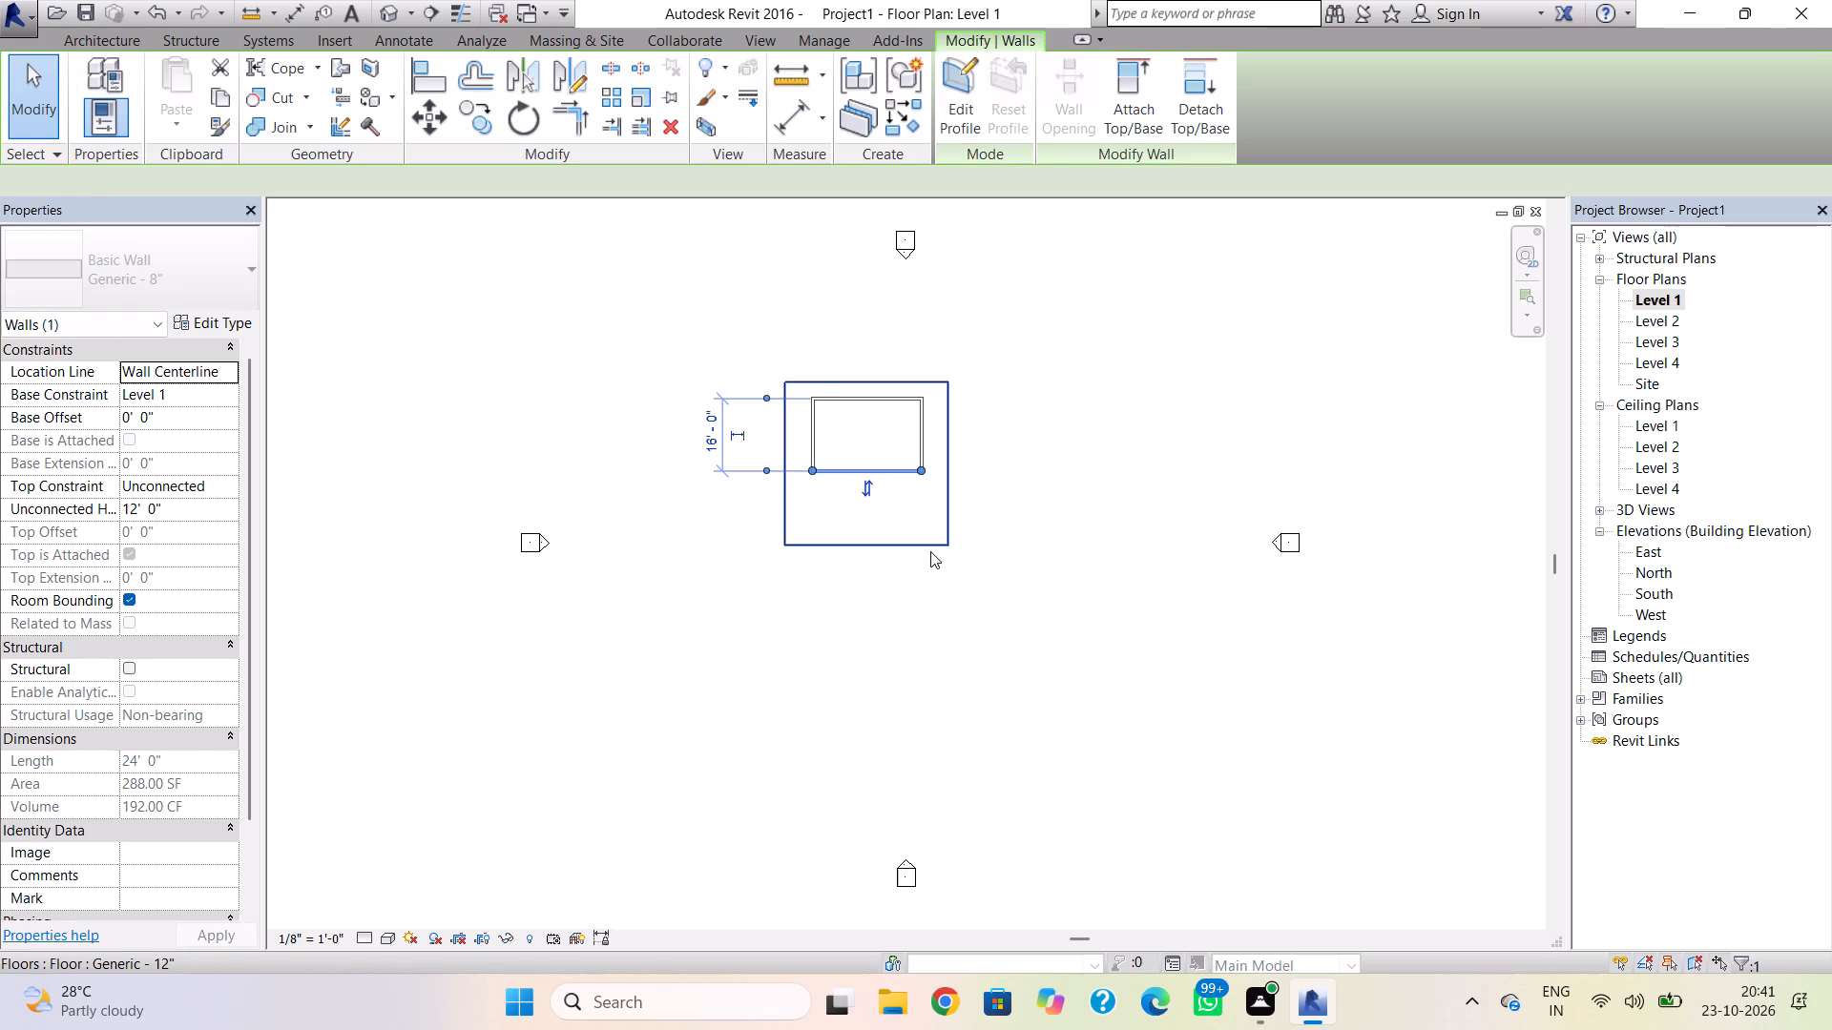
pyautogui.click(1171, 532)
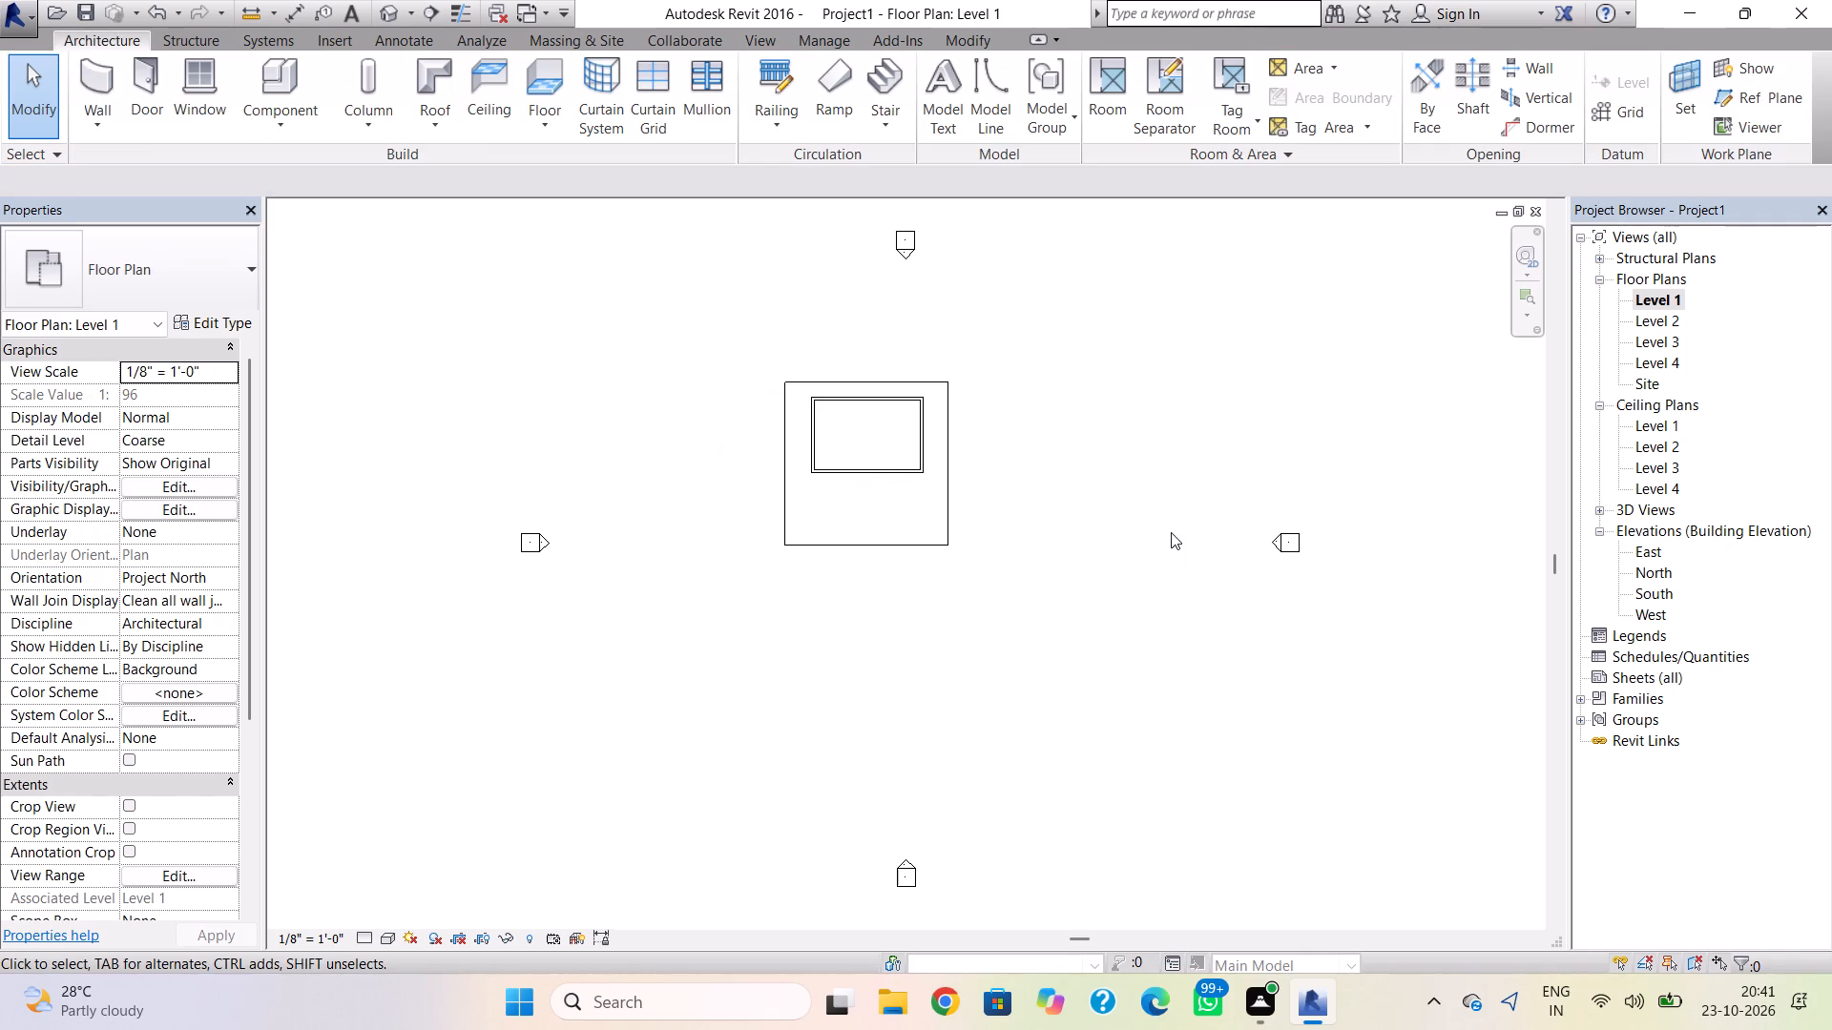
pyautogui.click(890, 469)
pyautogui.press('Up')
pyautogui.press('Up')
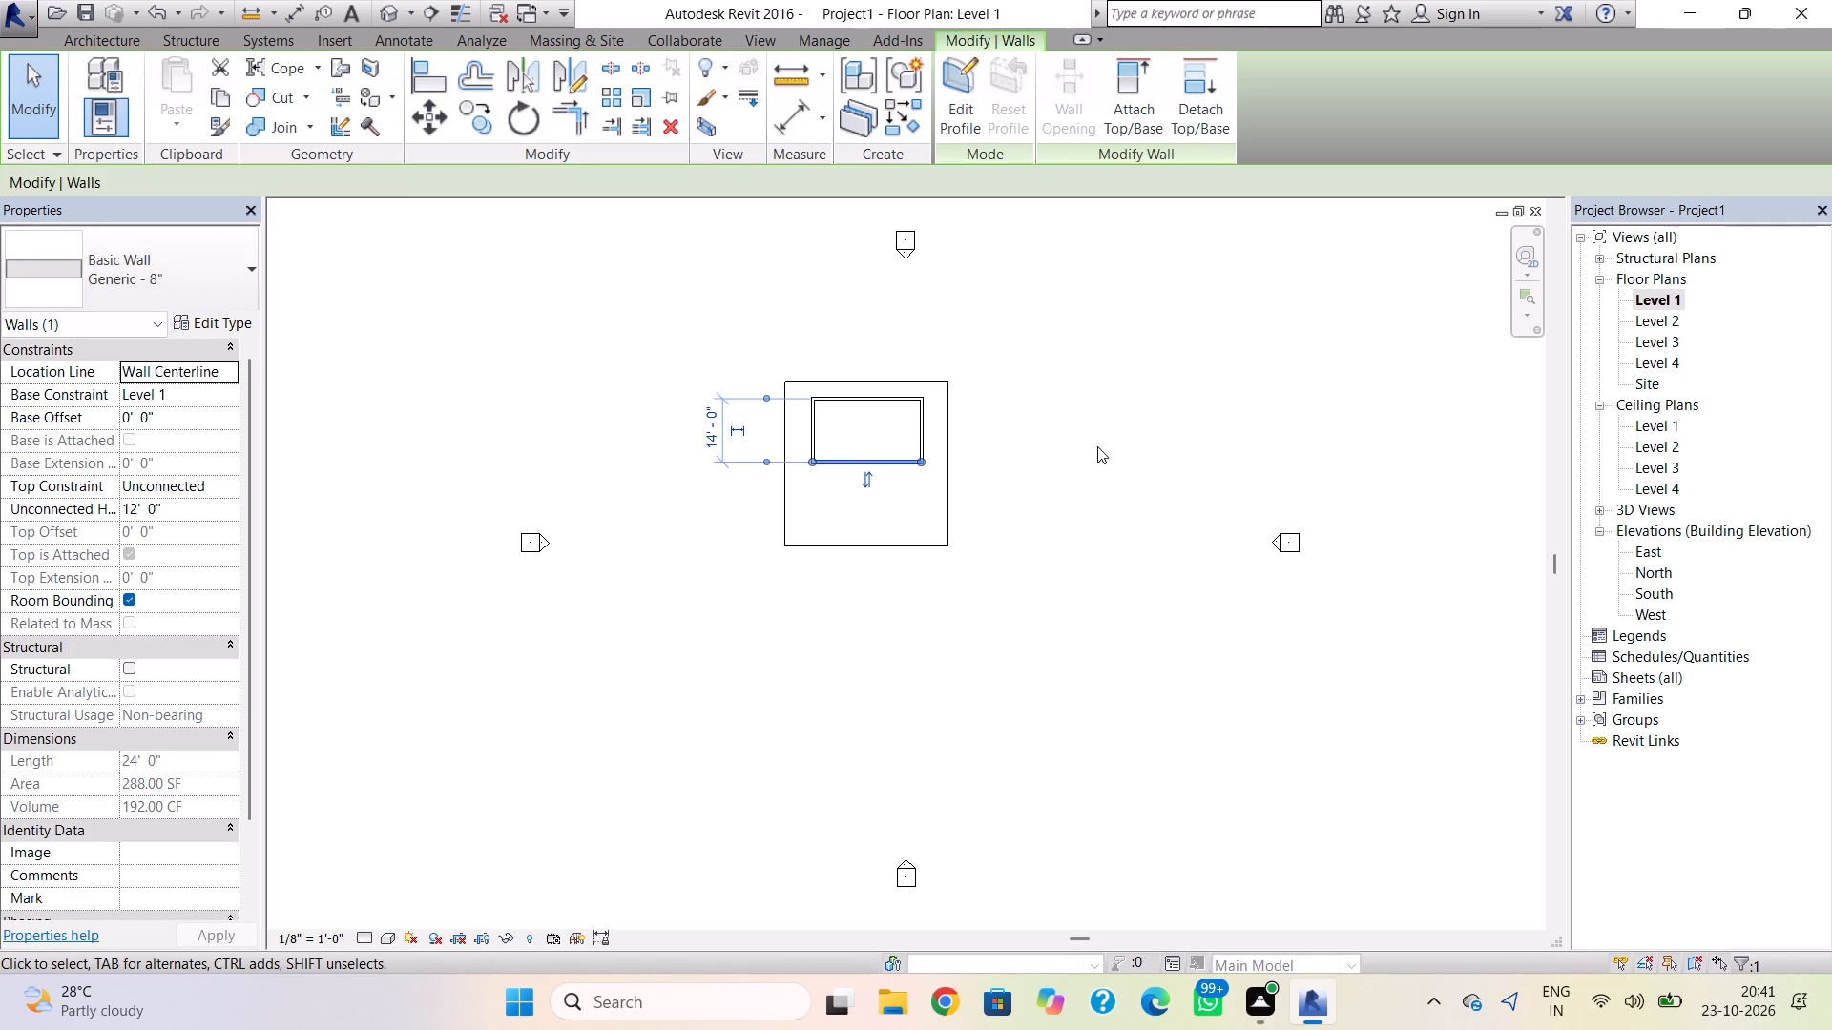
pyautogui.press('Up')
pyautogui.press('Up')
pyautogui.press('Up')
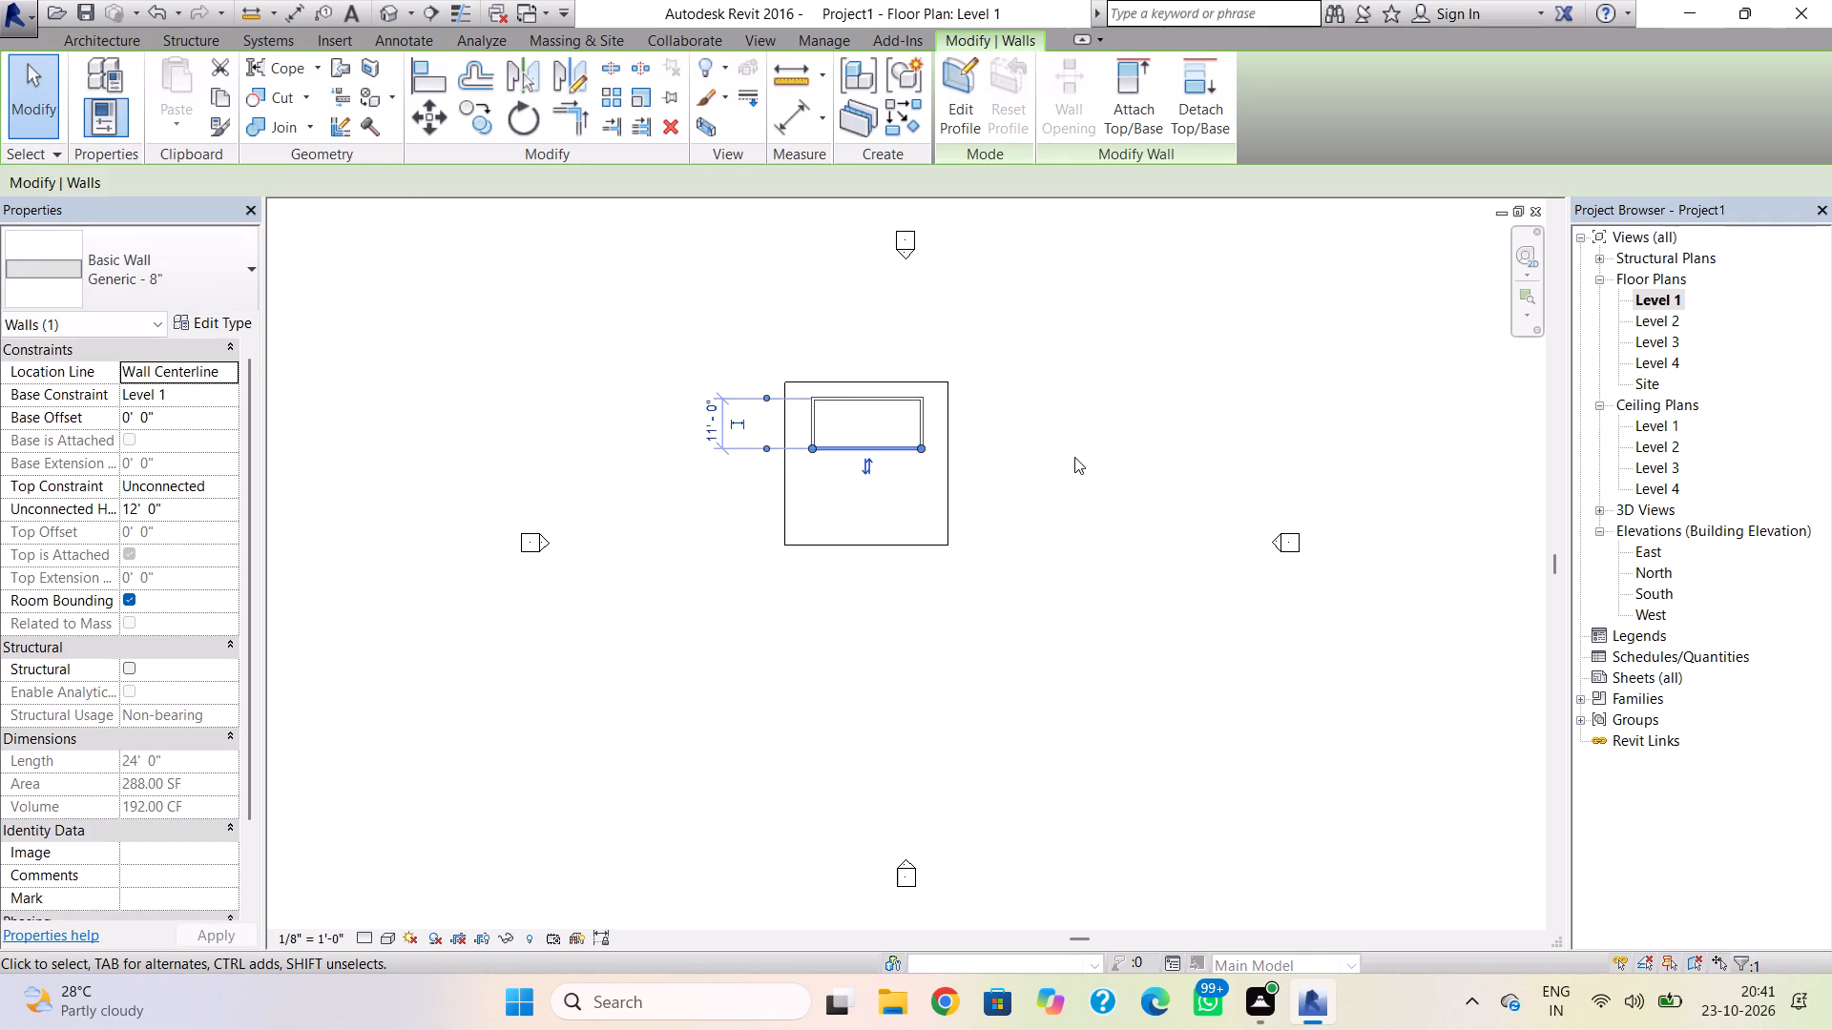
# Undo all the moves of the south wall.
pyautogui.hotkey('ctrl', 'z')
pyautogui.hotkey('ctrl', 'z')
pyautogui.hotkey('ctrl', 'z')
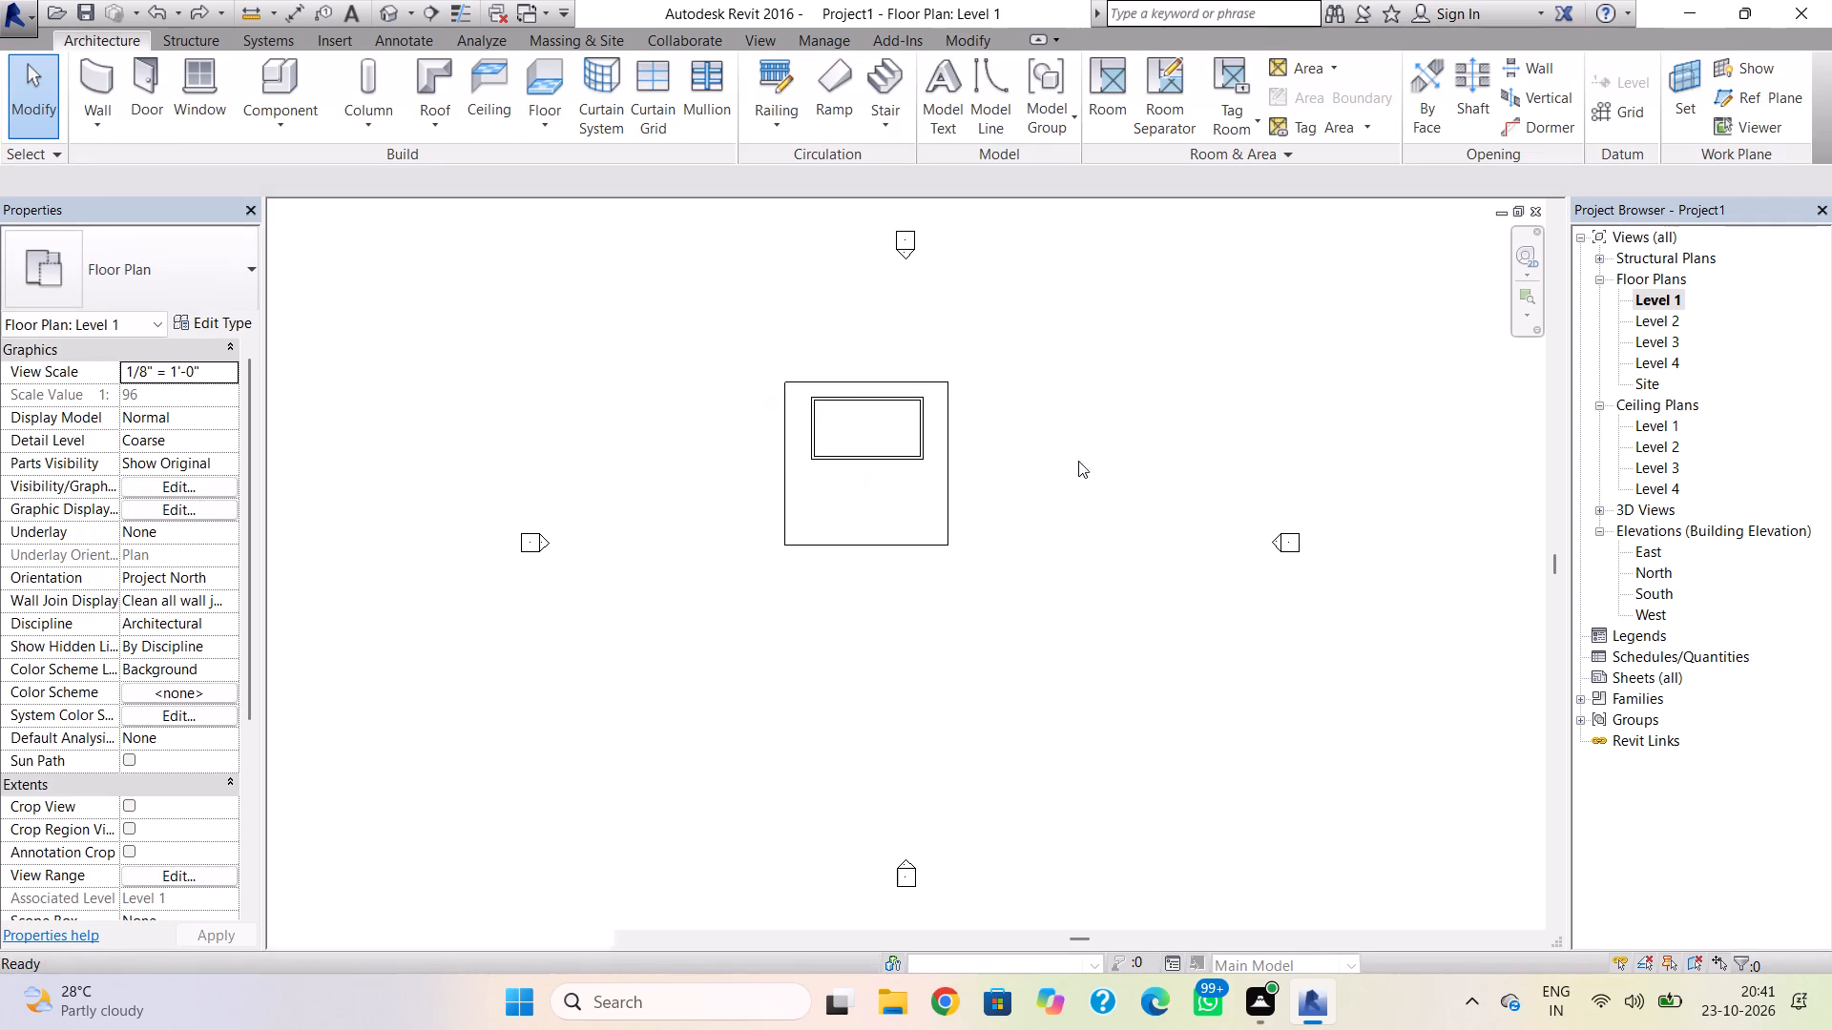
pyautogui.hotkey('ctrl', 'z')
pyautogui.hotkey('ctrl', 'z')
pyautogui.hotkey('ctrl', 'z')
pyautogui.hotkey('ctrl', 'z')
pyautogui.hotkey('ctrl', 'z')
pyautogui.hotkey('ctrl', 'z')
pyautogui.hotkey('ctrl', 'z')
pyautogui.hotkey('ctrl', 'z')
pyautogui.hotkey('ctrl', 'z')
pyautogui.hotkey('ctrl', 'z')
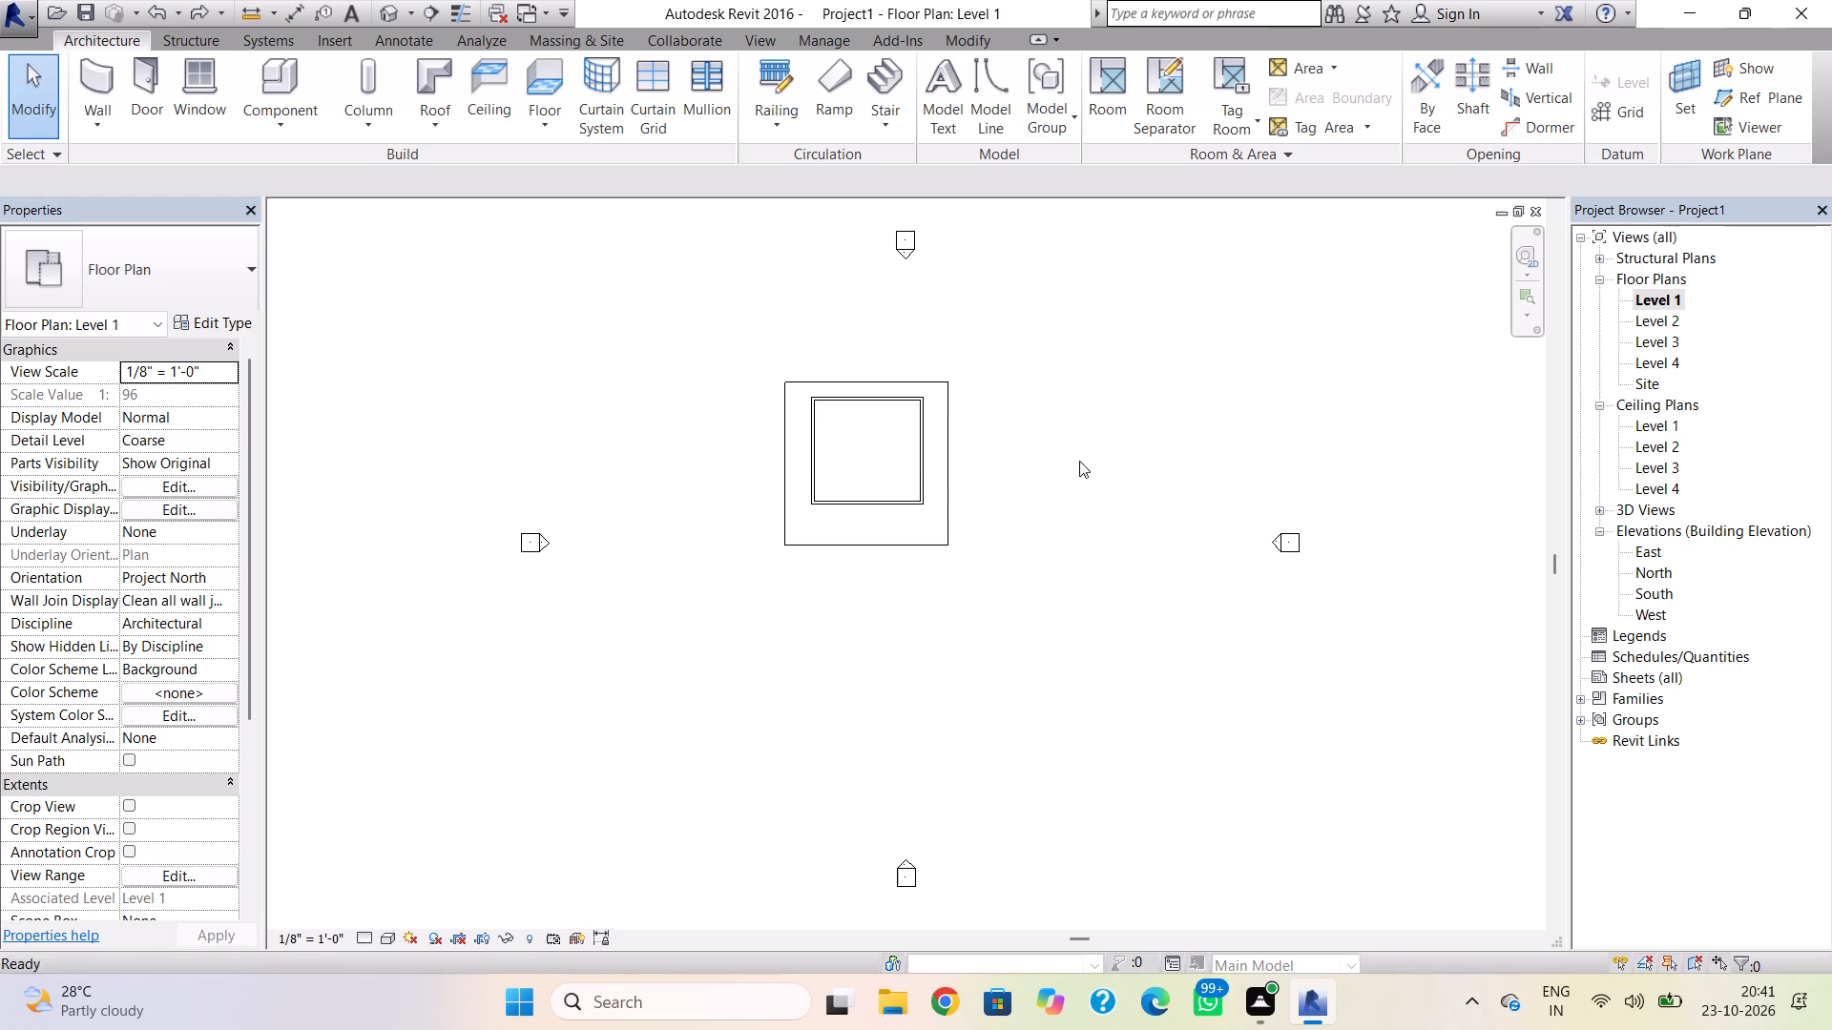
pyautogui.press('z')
# Shorten the south wall to 10' by pulling its west end toward the east wall.
pyautogui.click(844, 505)
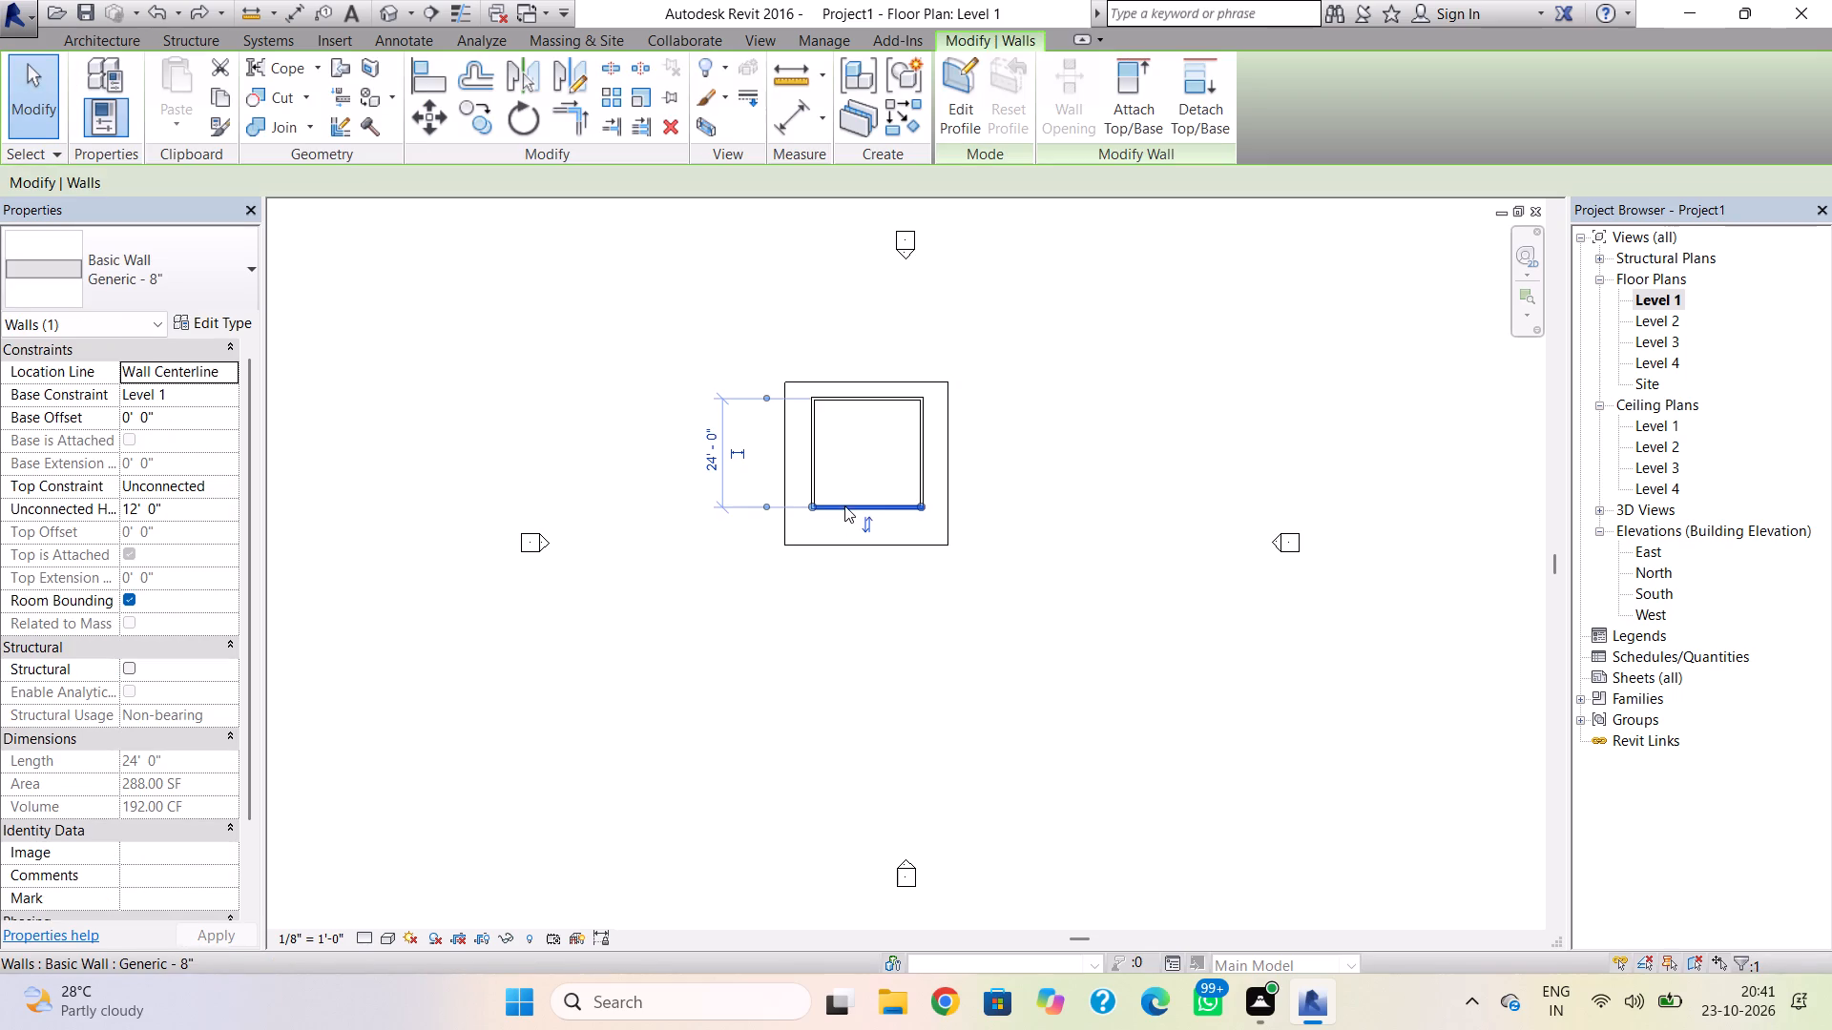
pyautogui.moveTo(808, 499); pyautogui.dragTo(864, 504)
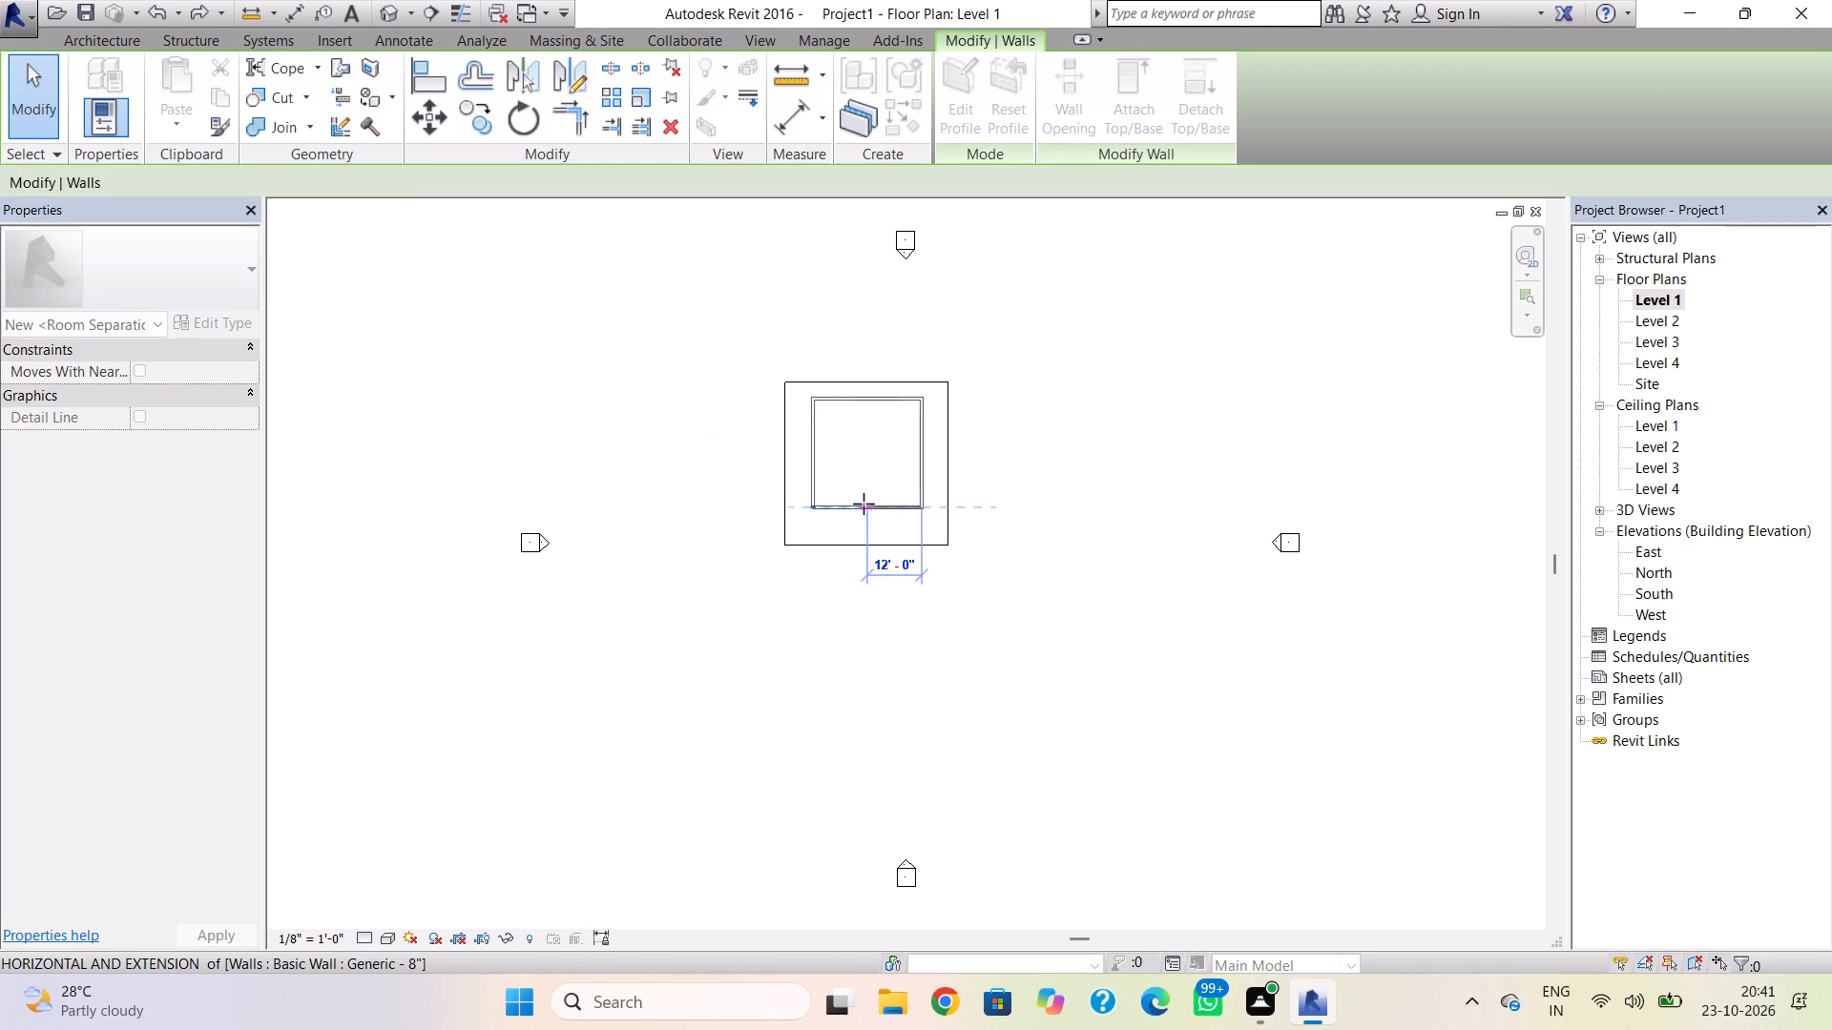
pyautogui.moveTo(864, 504); pyautogui.dragTo(876, 502)
pyautogui.moveTo(876, 502); pyautogui.dragTo(874, 502)
pyautogui.scroll(7, 883, 513)
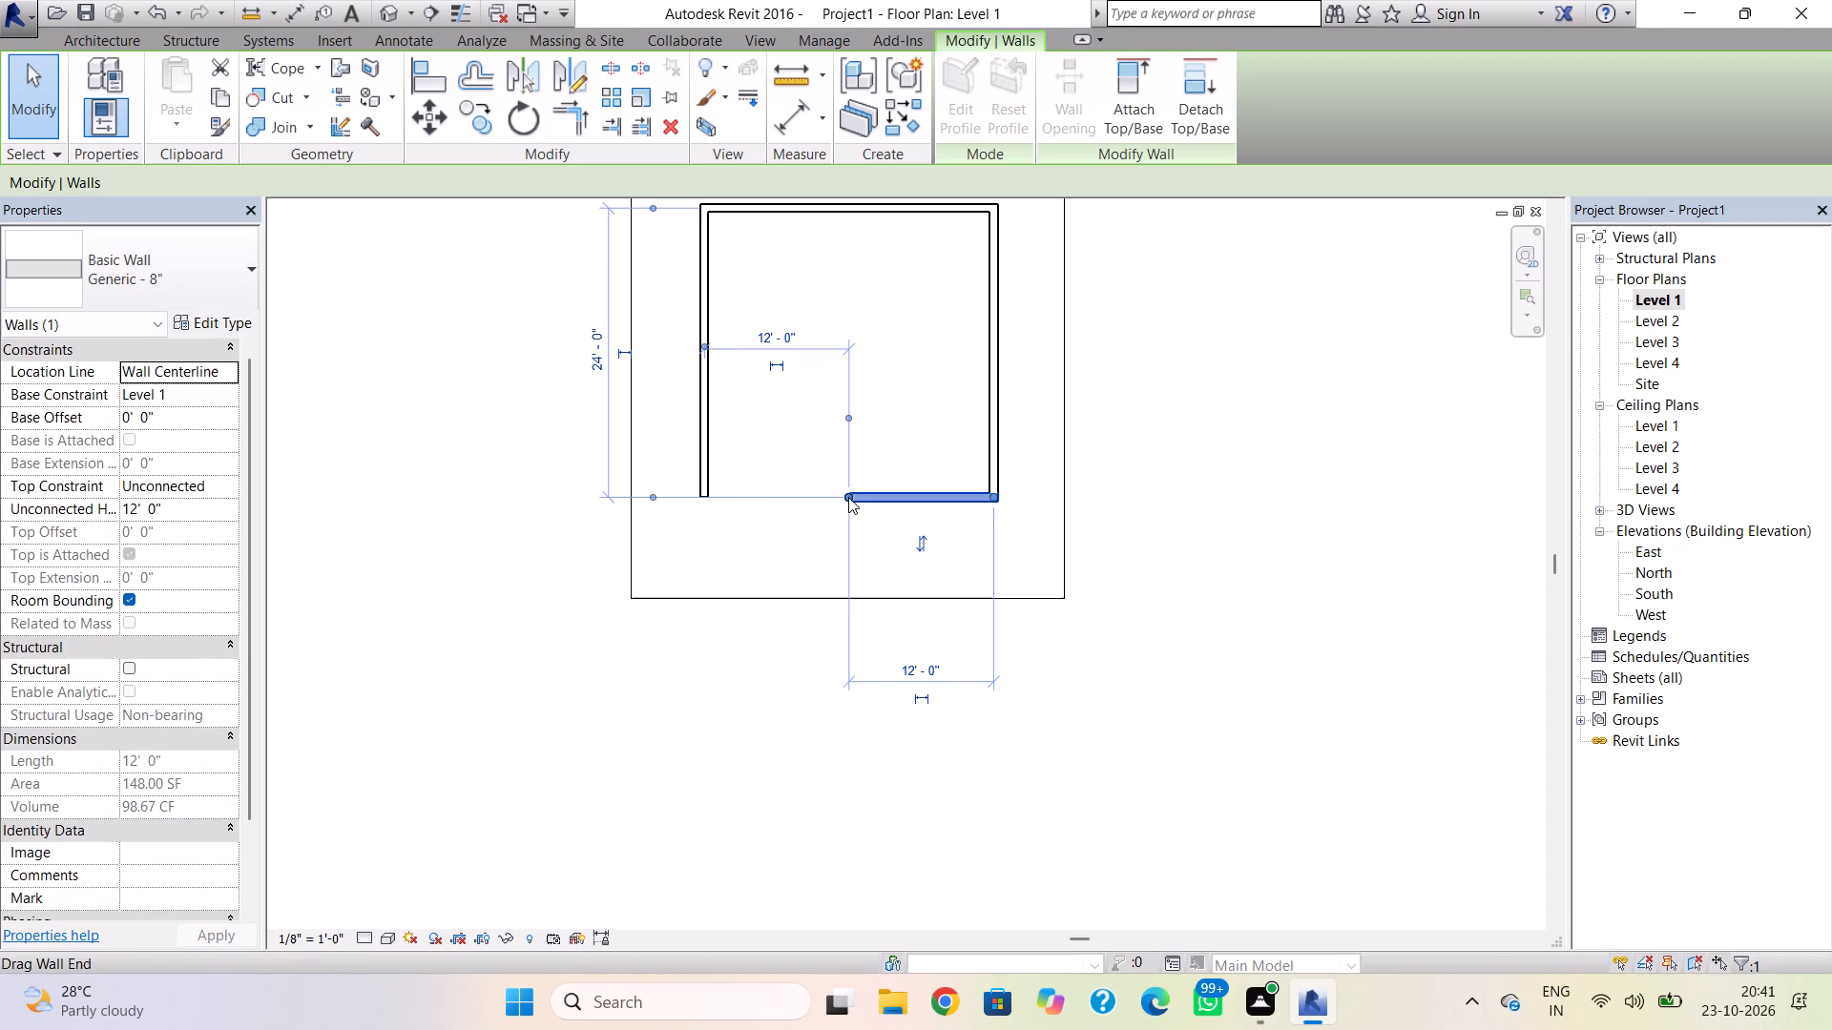
pyautogui.moveTo(848, 497); pyautogui.dragTo(874, 497)
pyautogui.click(891, 440)
# Shorten the west wall to 14' by pulling its south end toward the north wall.
pyautogui.click(703, 492)
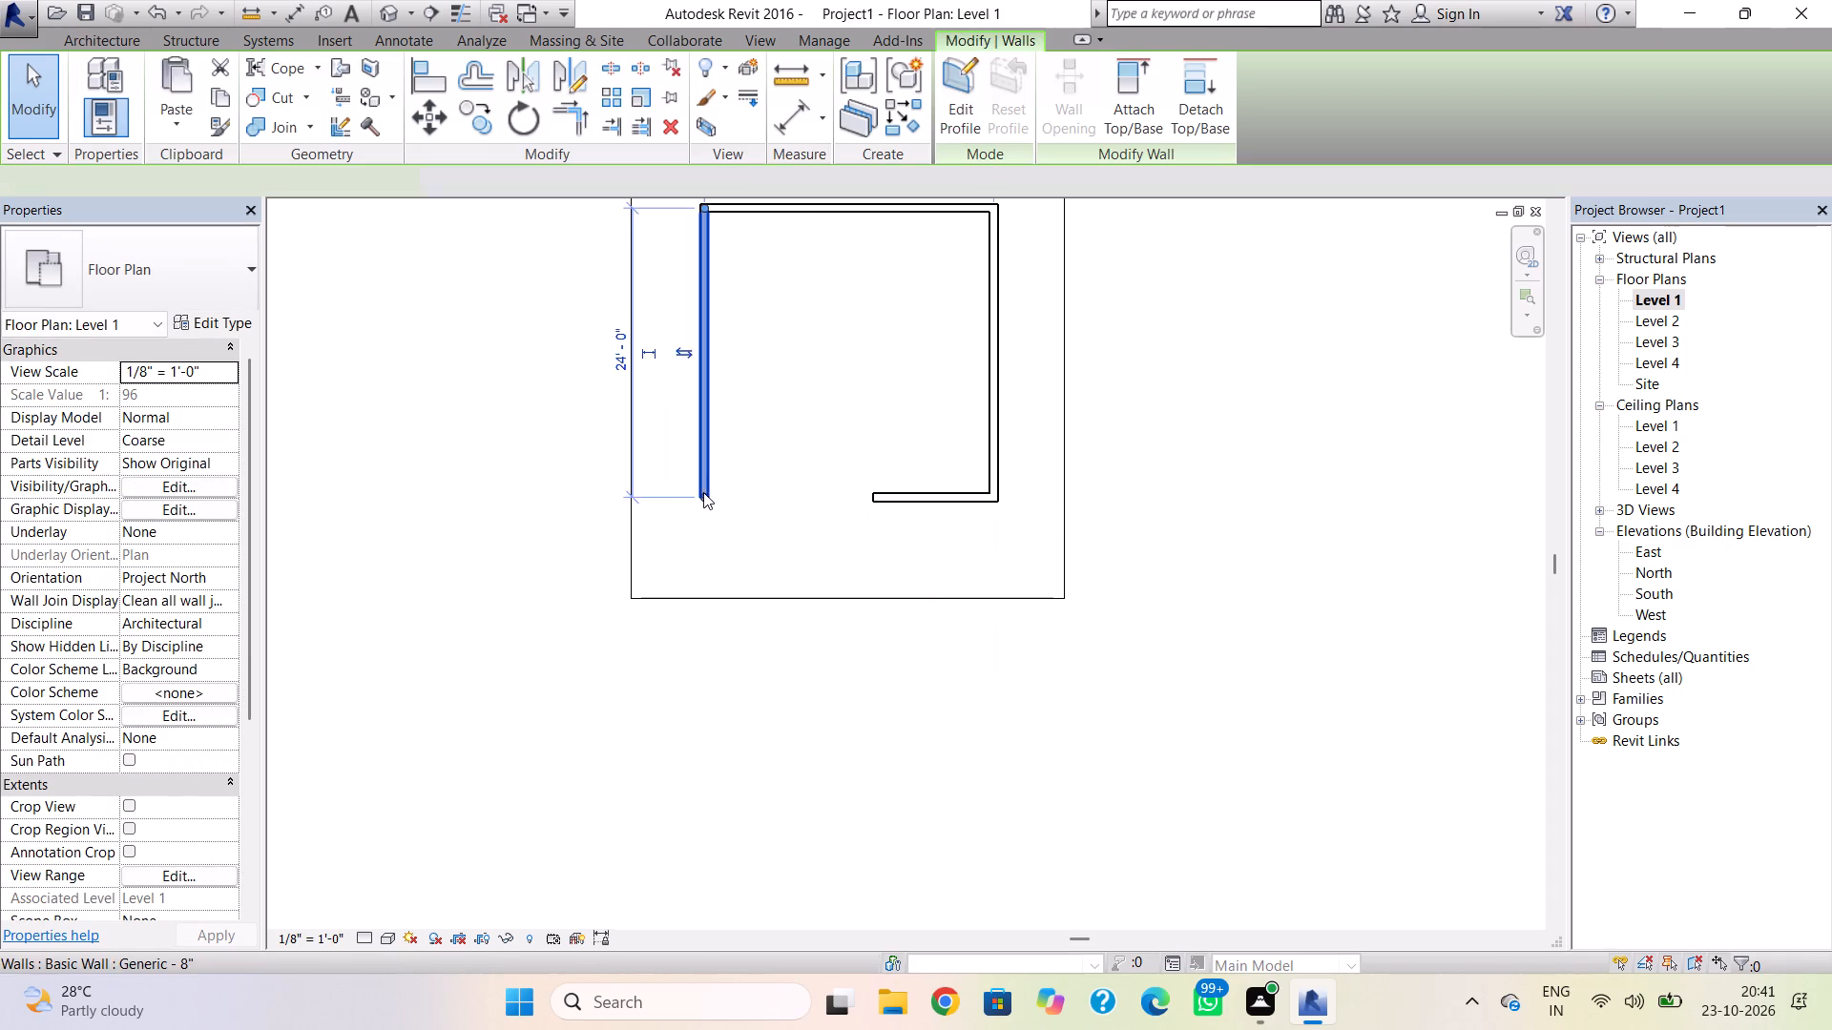
pyautogui.moveTo(717, 505); pyautogui.dragTo(726, 632, button='middle')
pyautogui.scroll(-1, 721, 529)
pyautogui.scroll(1, 726, 632)
pyautogui.moveTo(719, 623); pyautogui.dragTo(710, 522)
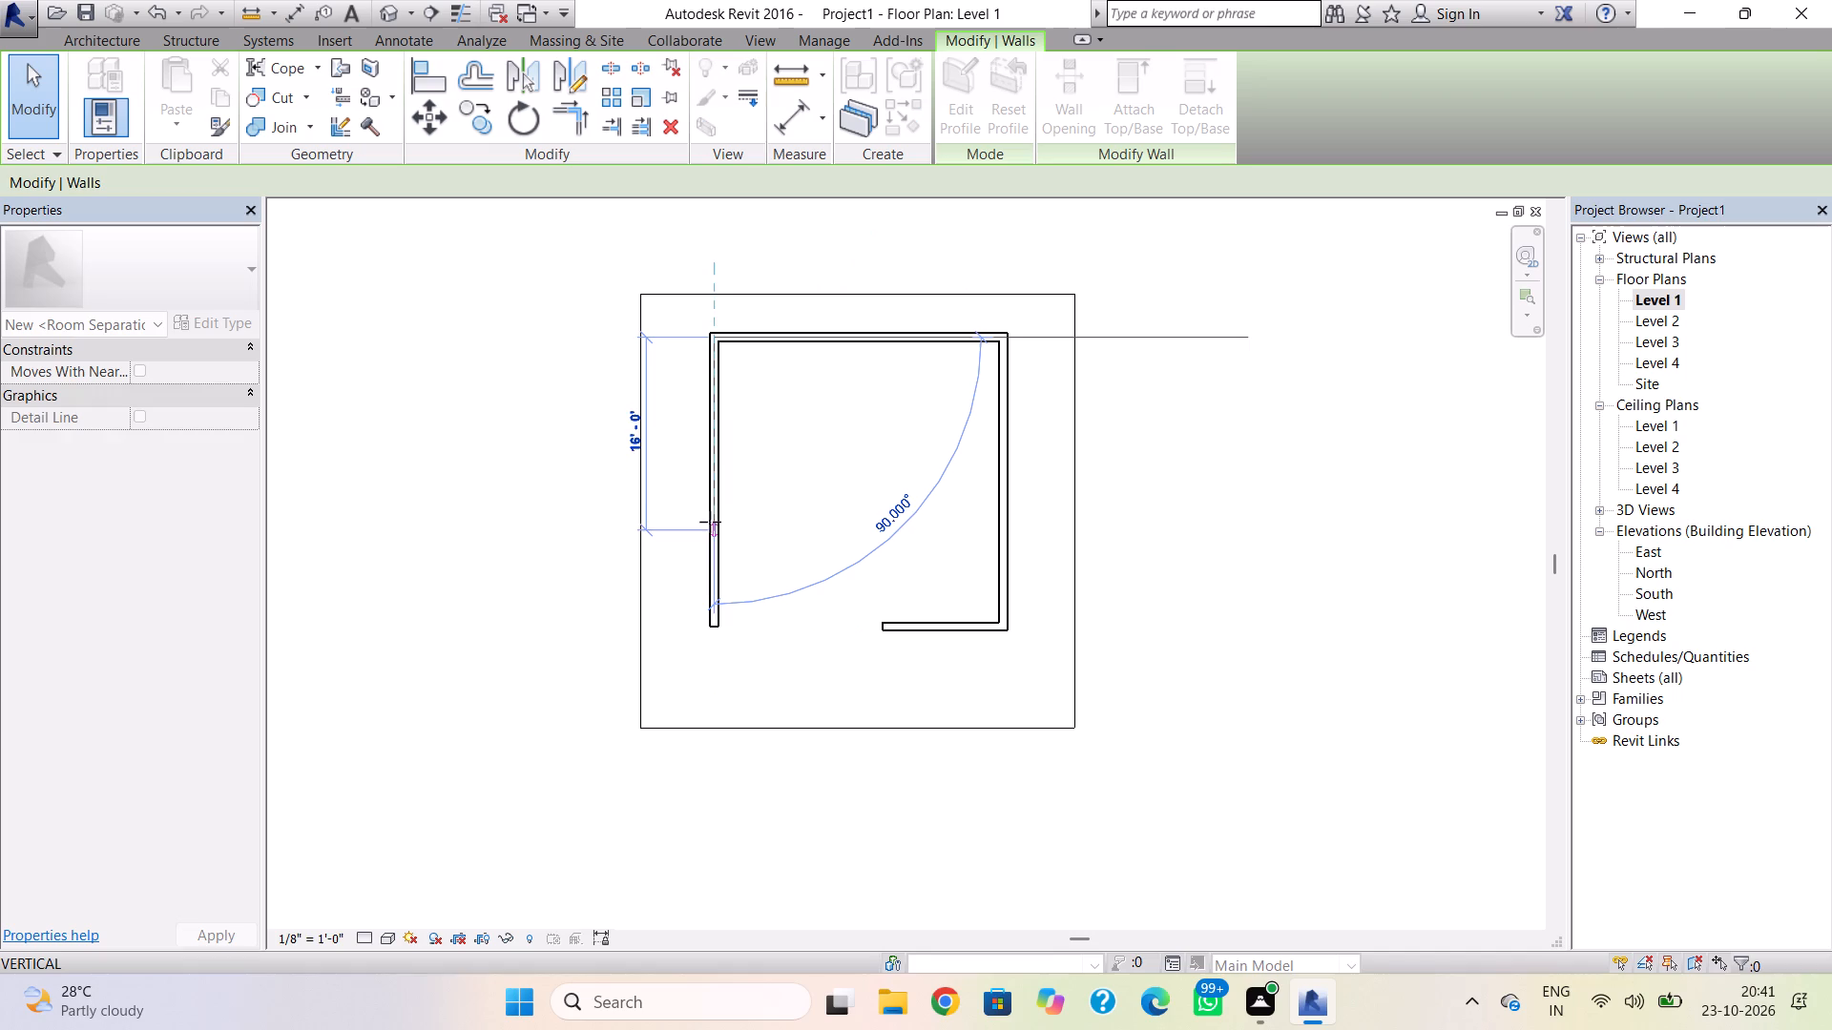
pyautogui.moveTo(710, 522); pyautogui.dragTo(718, 482)
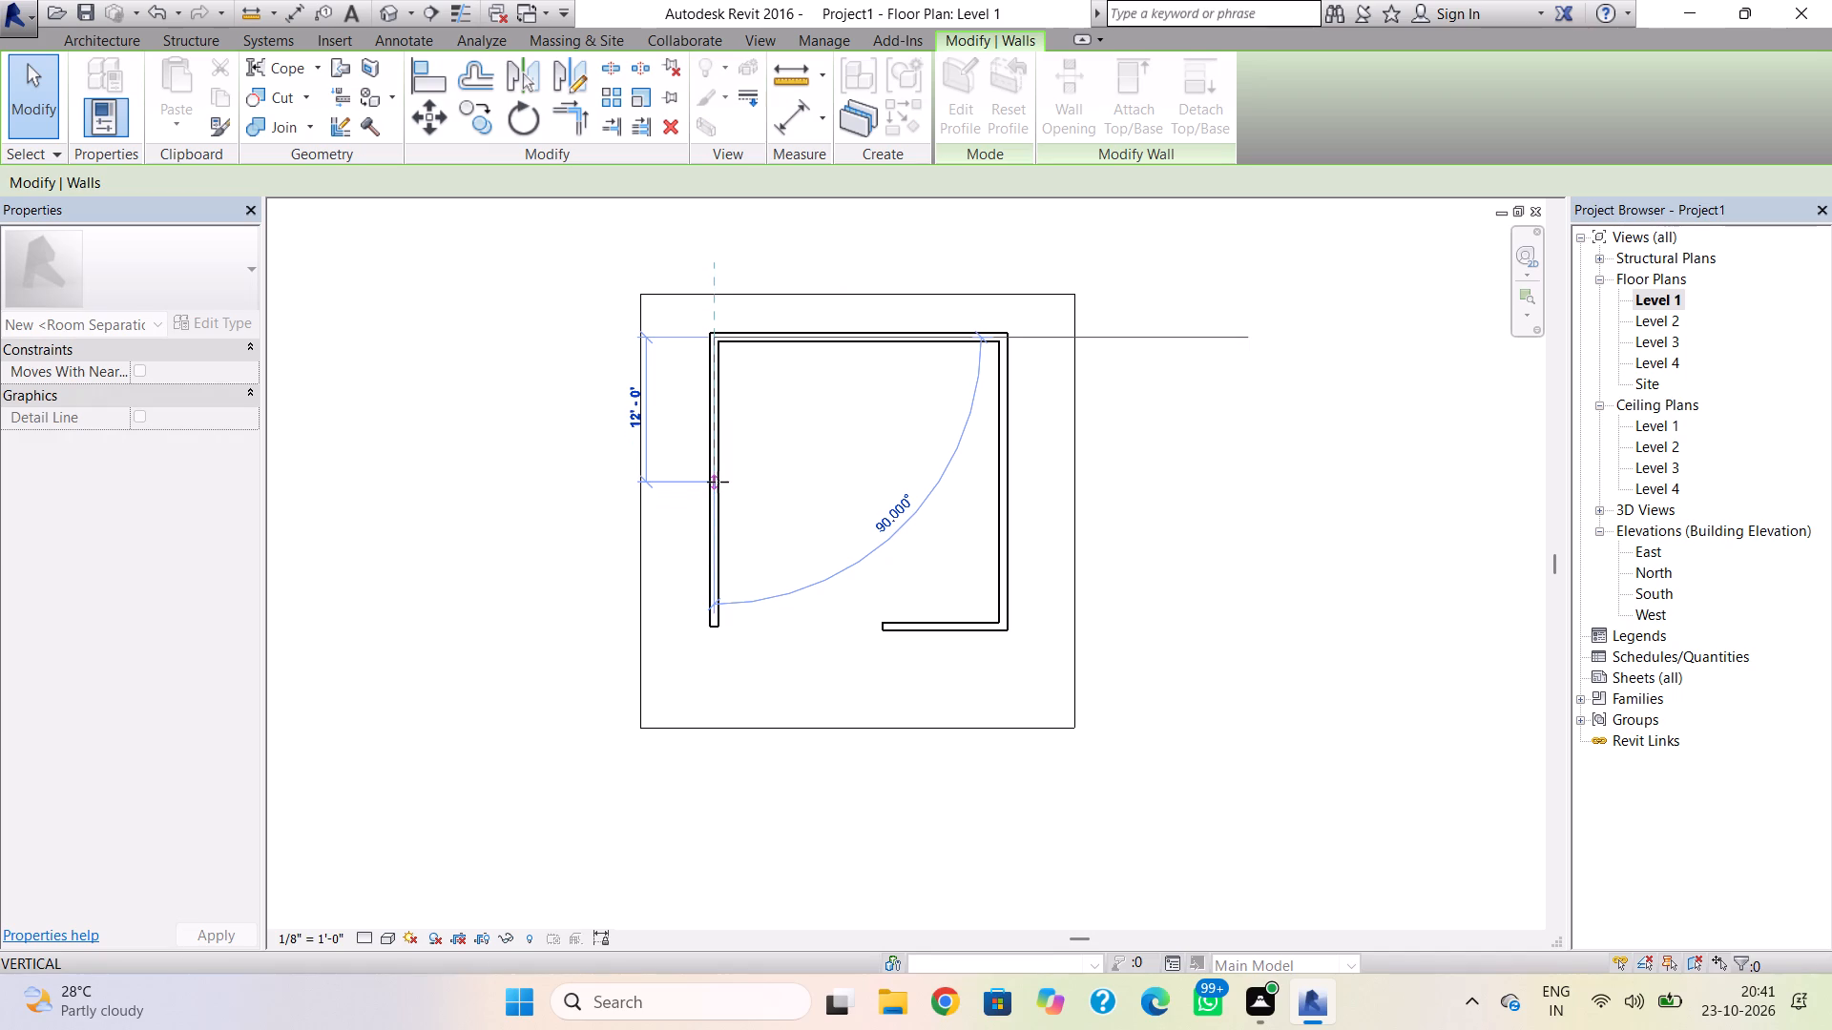
pyautogui.moveTo(718, 482); pyautogui.dragTo(718, 506)
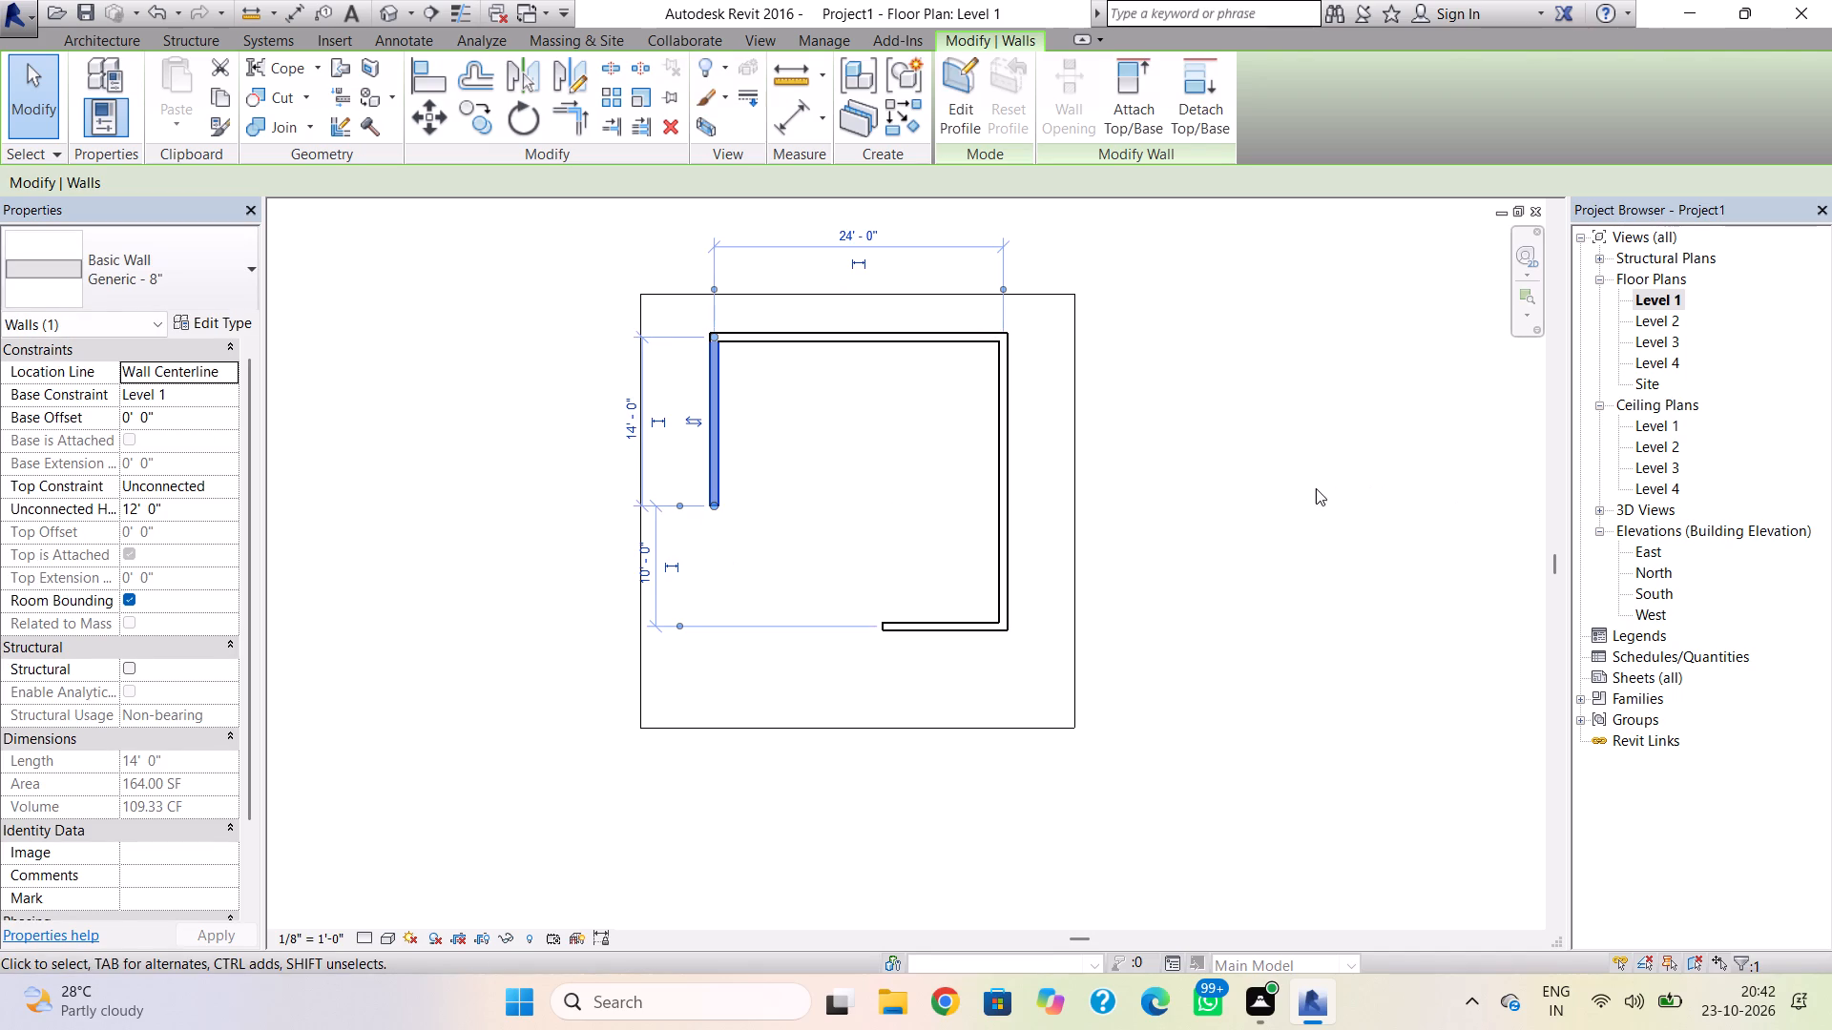
pyautogui.click(1316, 488)
# Draw two connected 12' high Generic - 8" walls joining the west wall's open end to the south wall's open end, forming an L-shaped plan.
pyautogui.click(111, 76)
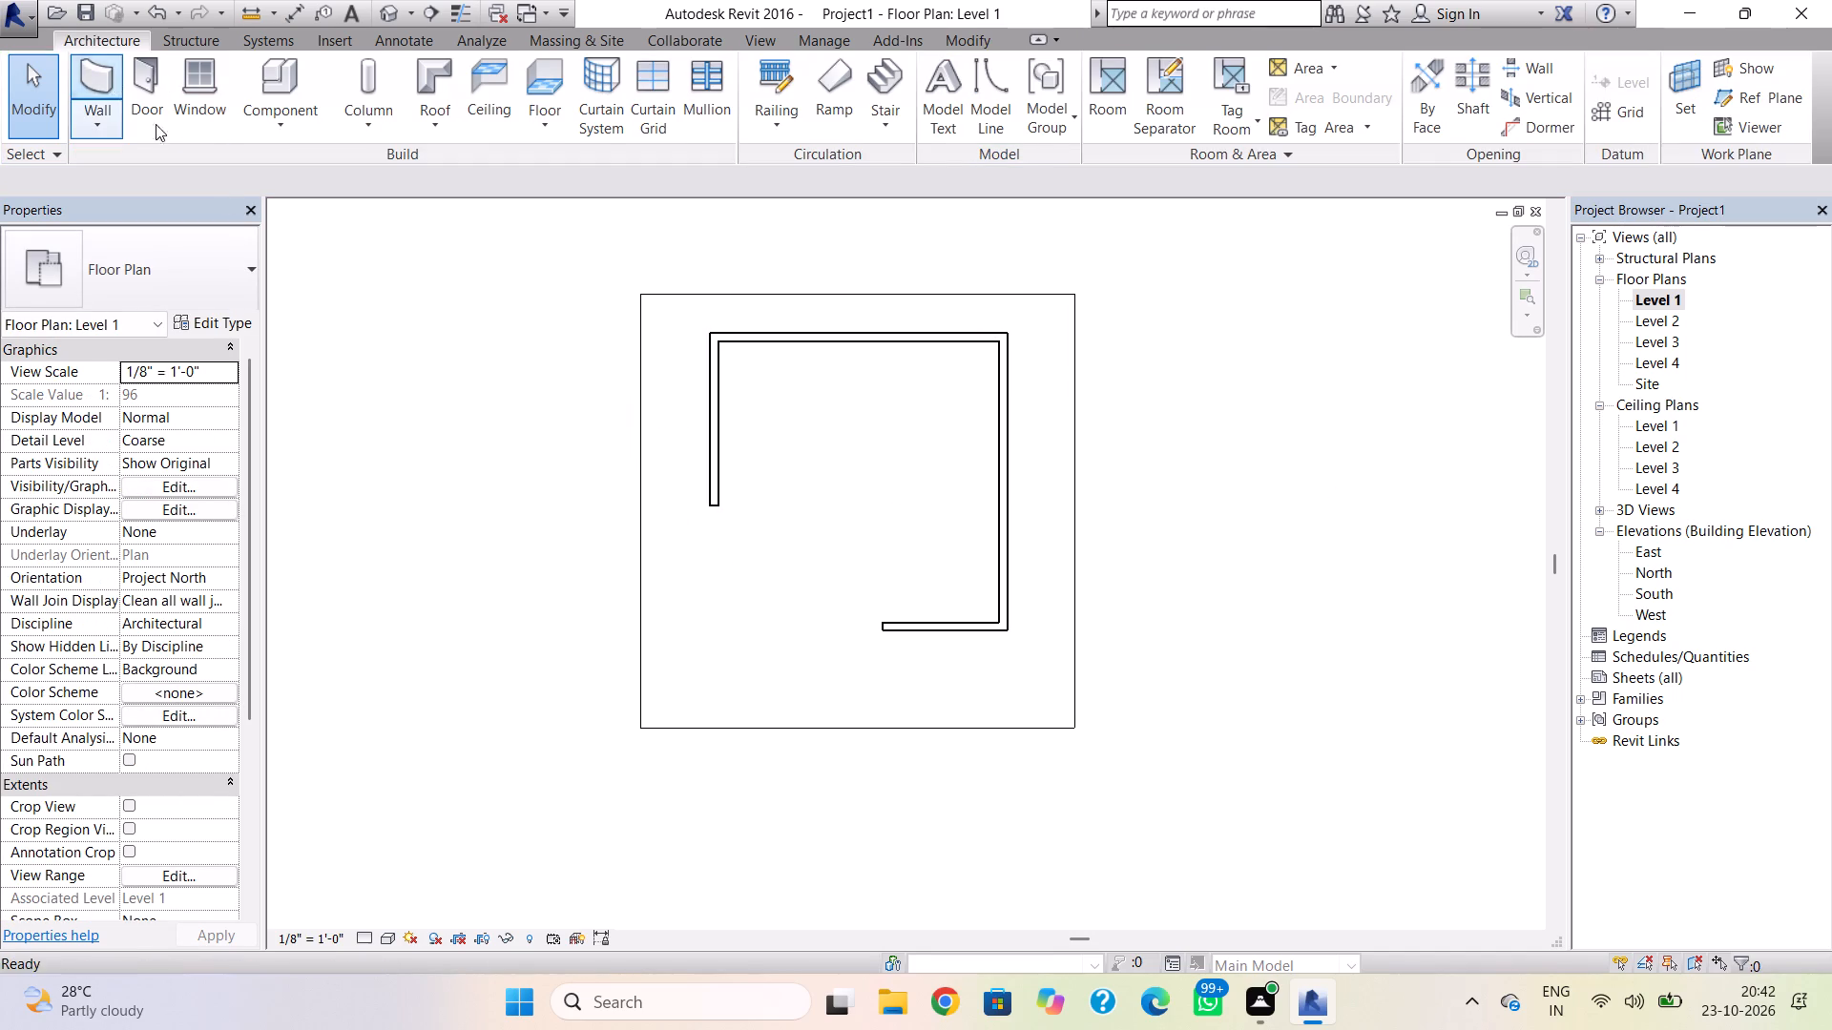
pyautogui.click(714, 505)
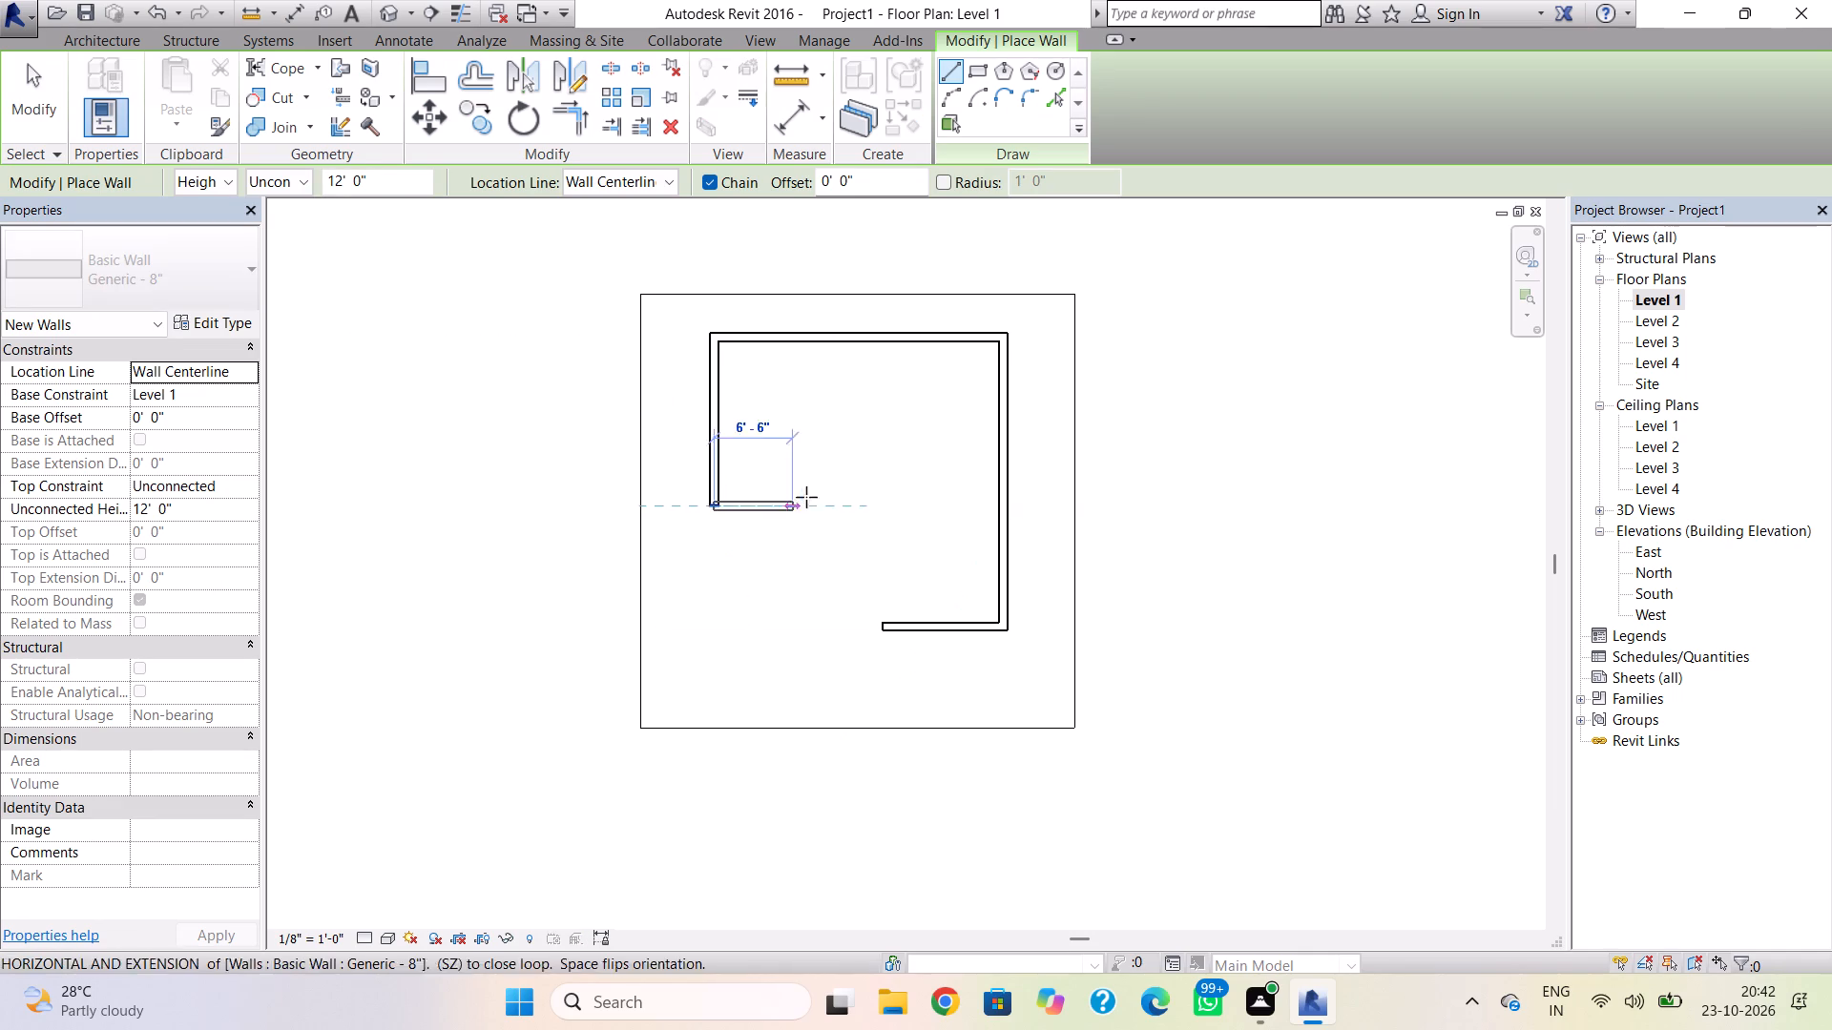
pyautogui.click(882, 498)
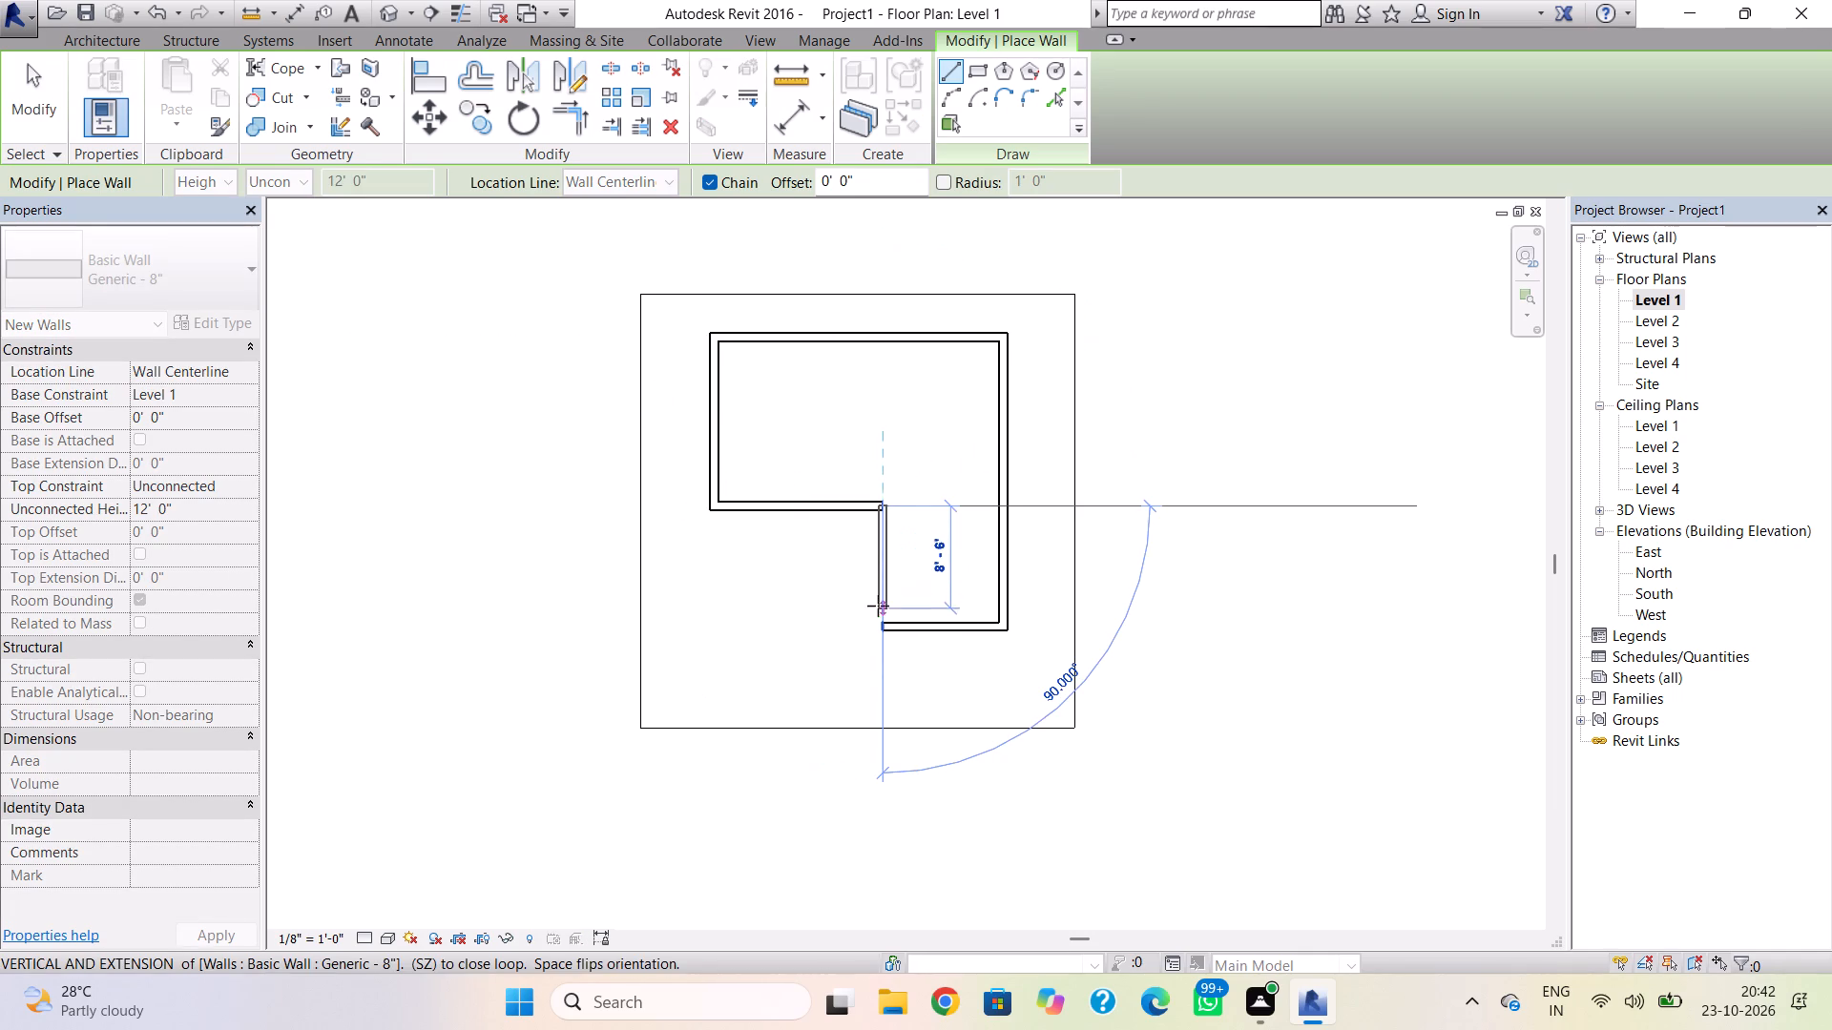
pyautogui.click(878, 620)
pyautogui.press('Escape')
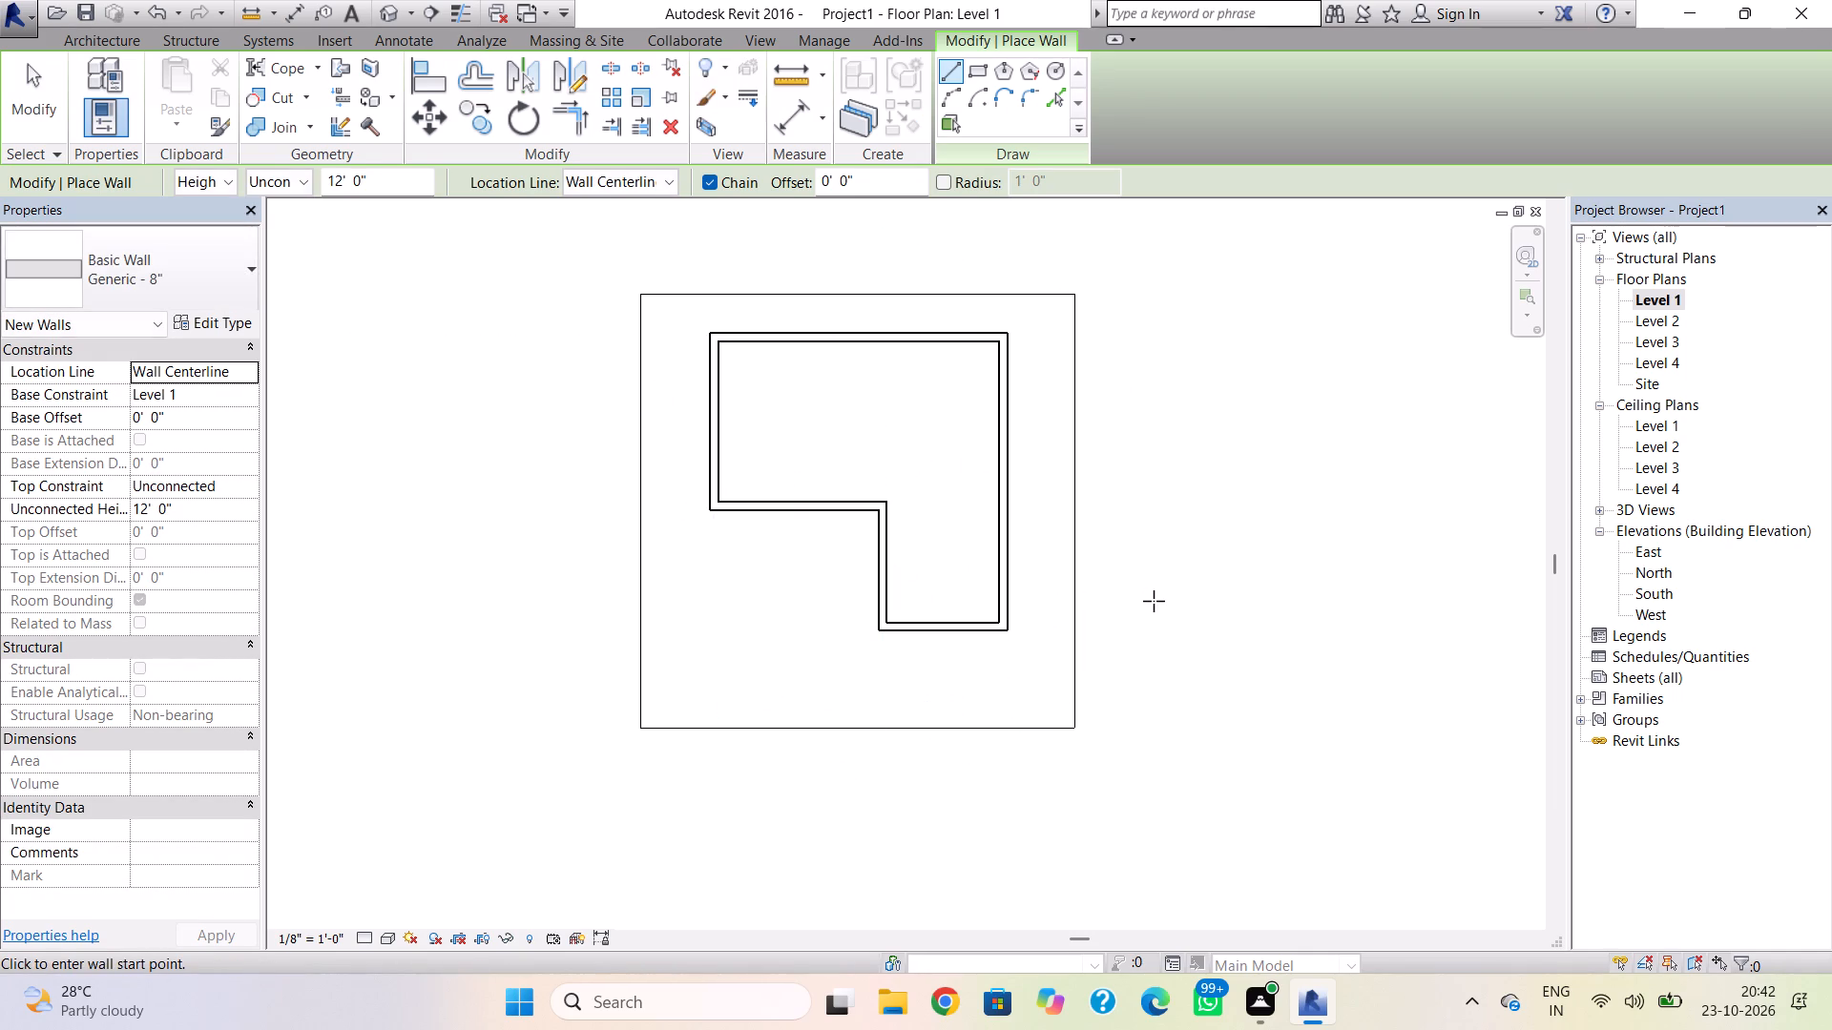
pyautogui.press('Escape')
pyautogui.click(889, 567)
pyautogui.press('Escape')
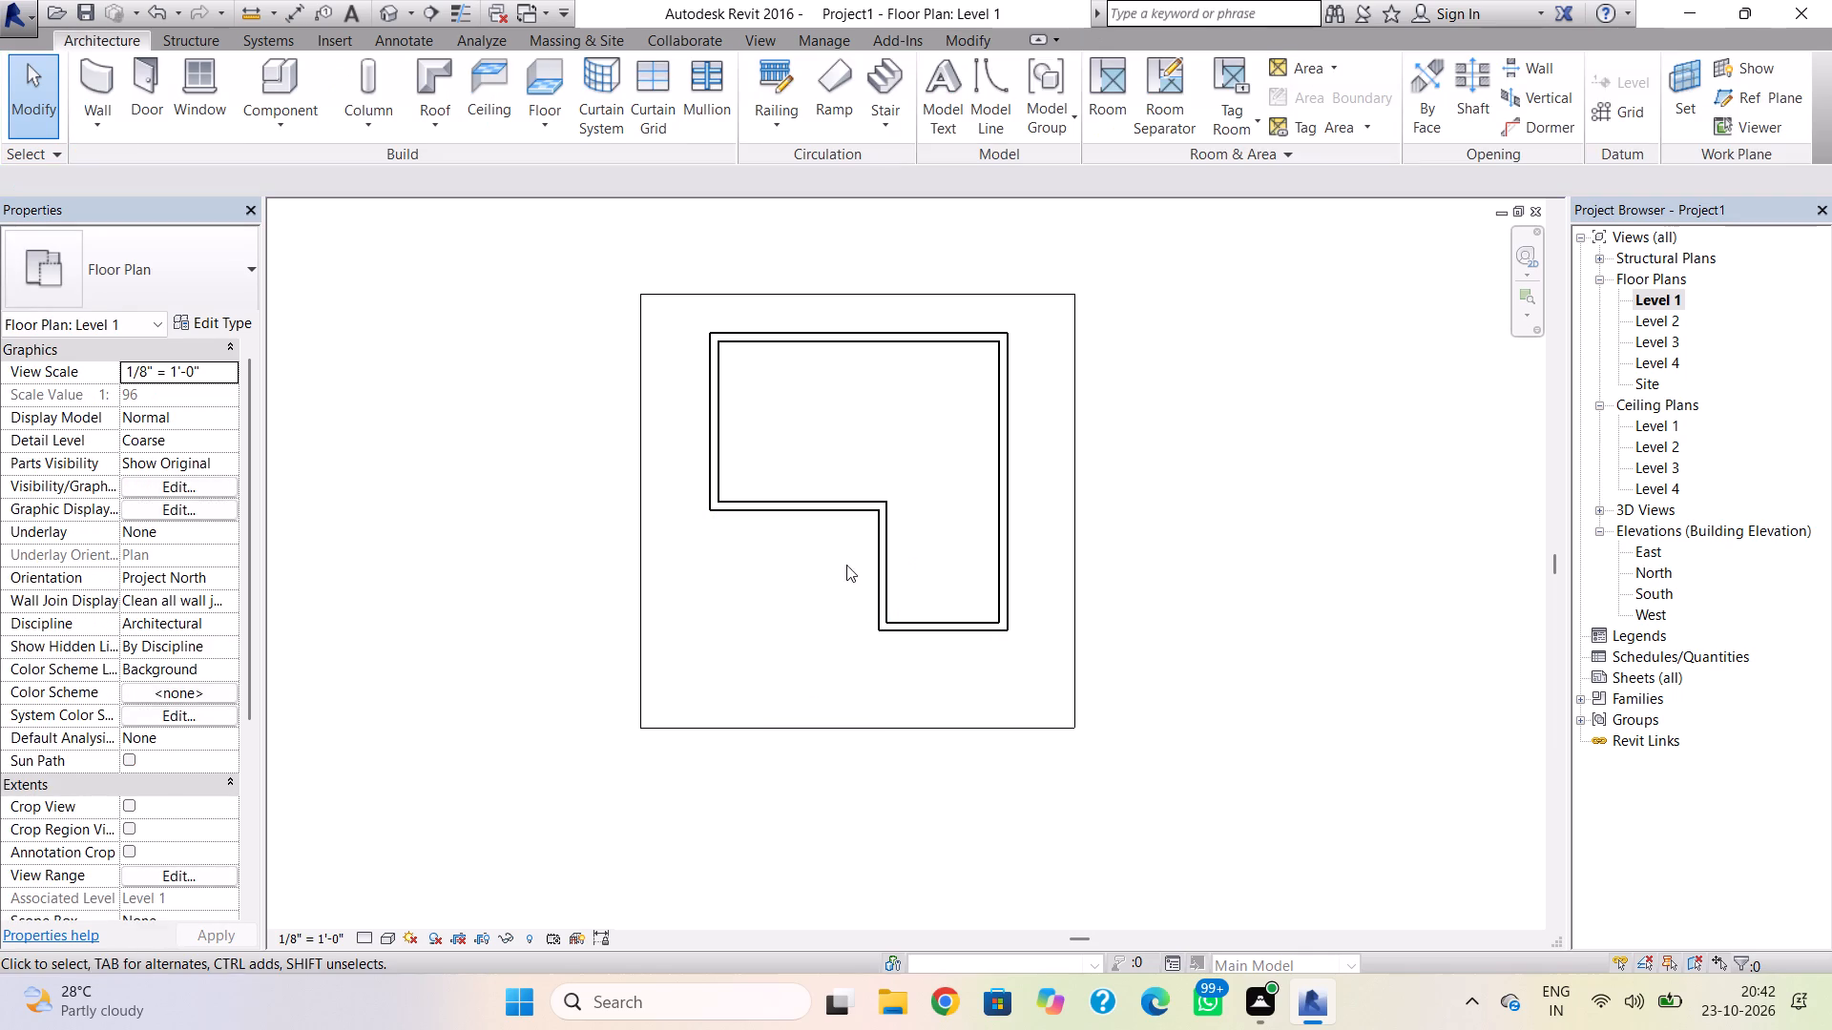
pyautogui.click(829, 505)
pyautogui.press('Escape')
# View the reshaped building in the default 3D view.
pyautogui.click(384, 7)
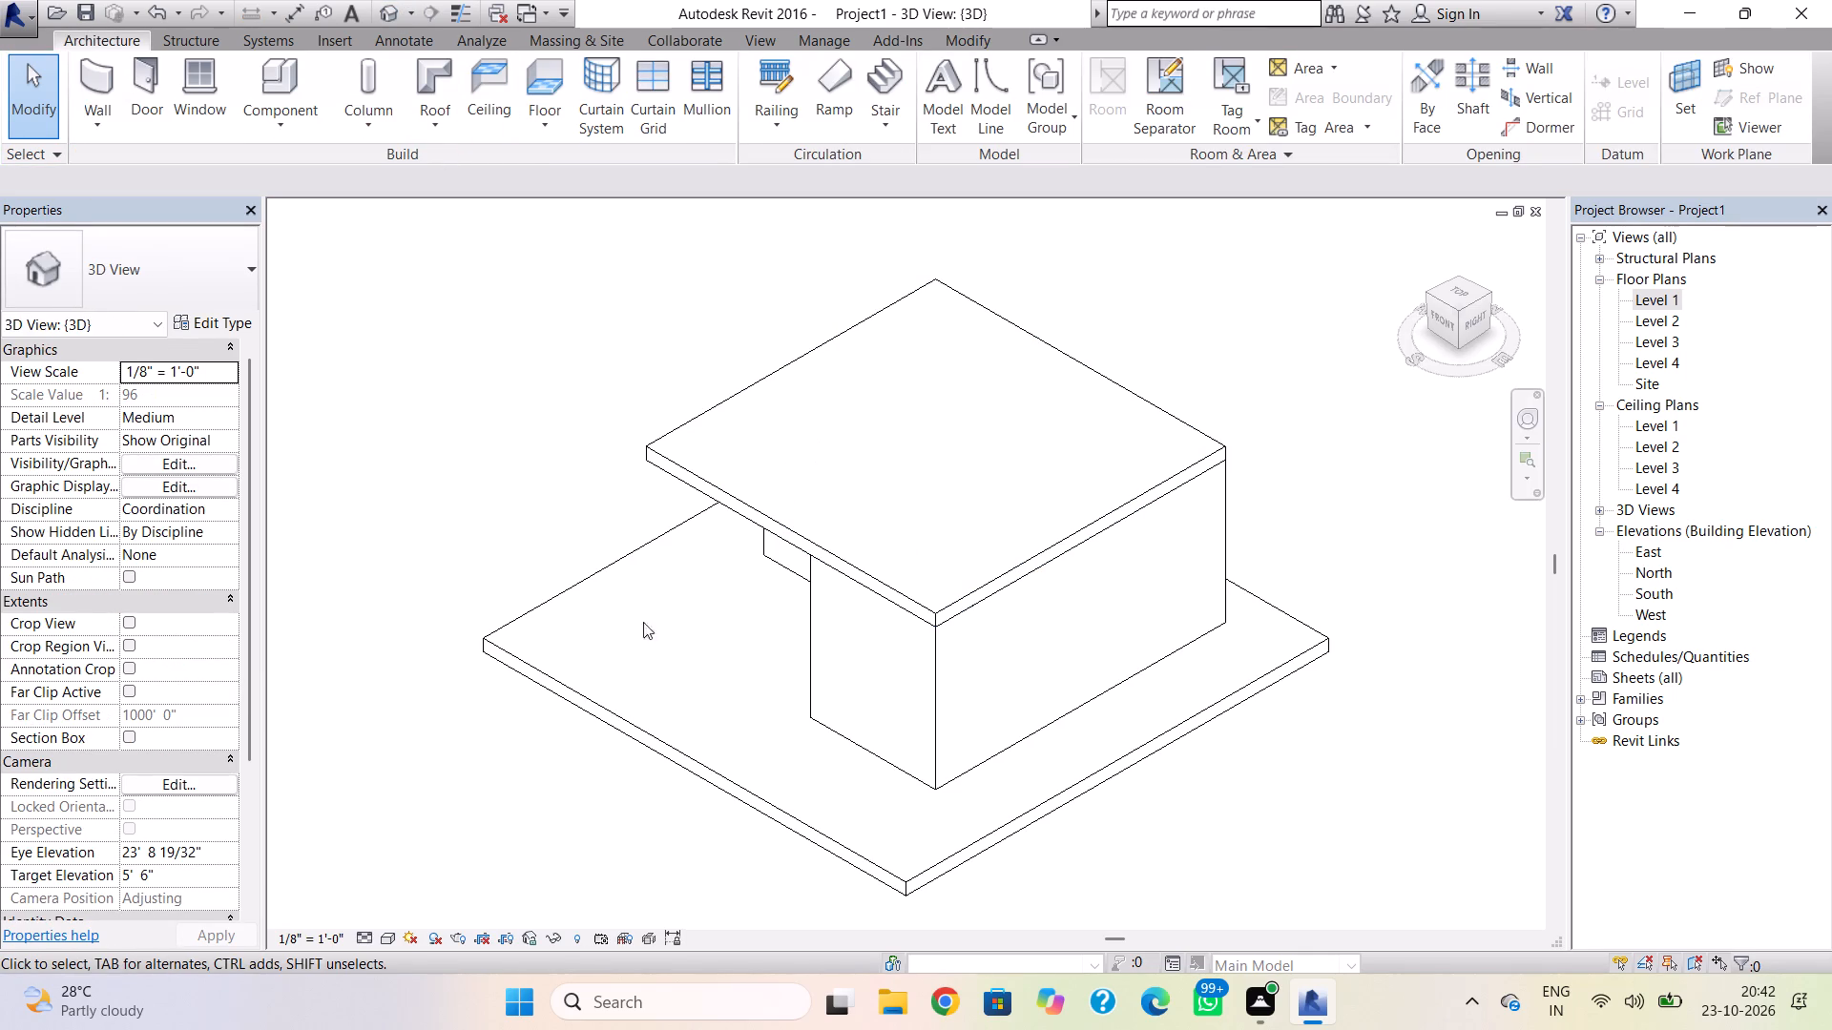
# Move the short south wall slightly outward in the Level 1 plan, to 10'-6" from the parallel notch wall.
pyautogui.click(900, 617)
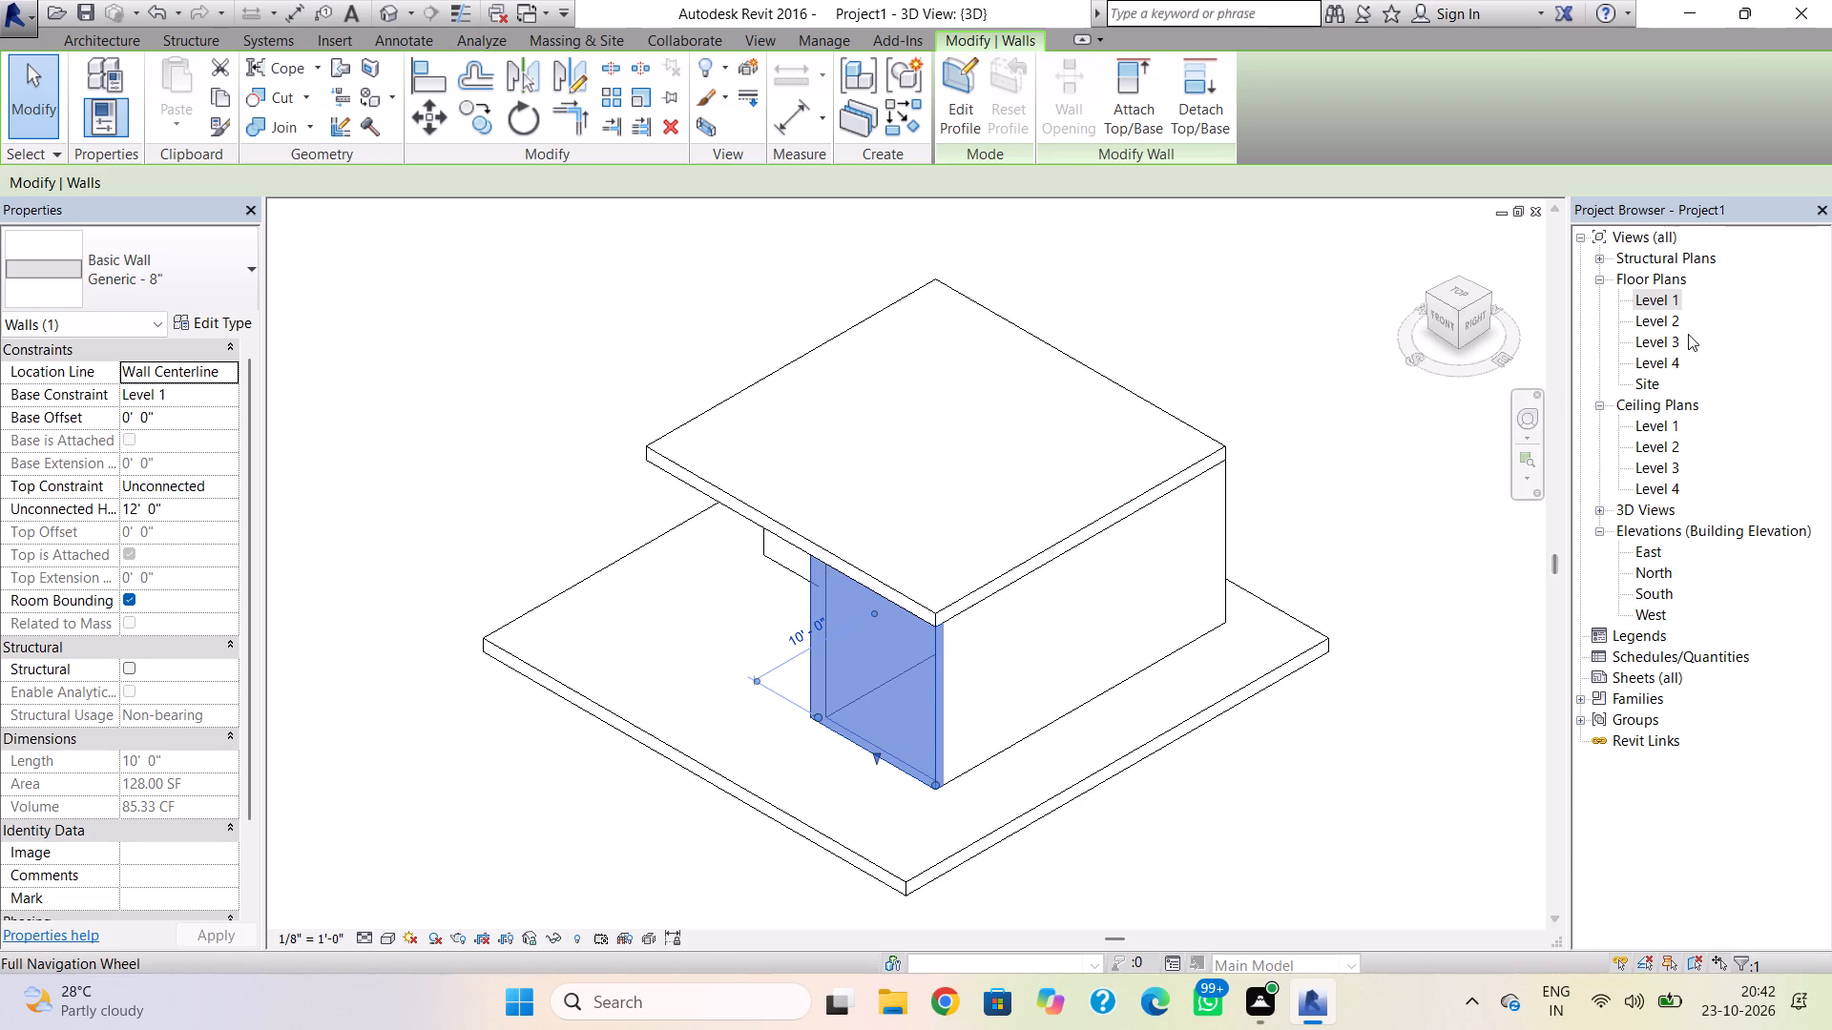
pyautogui.doubleClick(1657, 293)
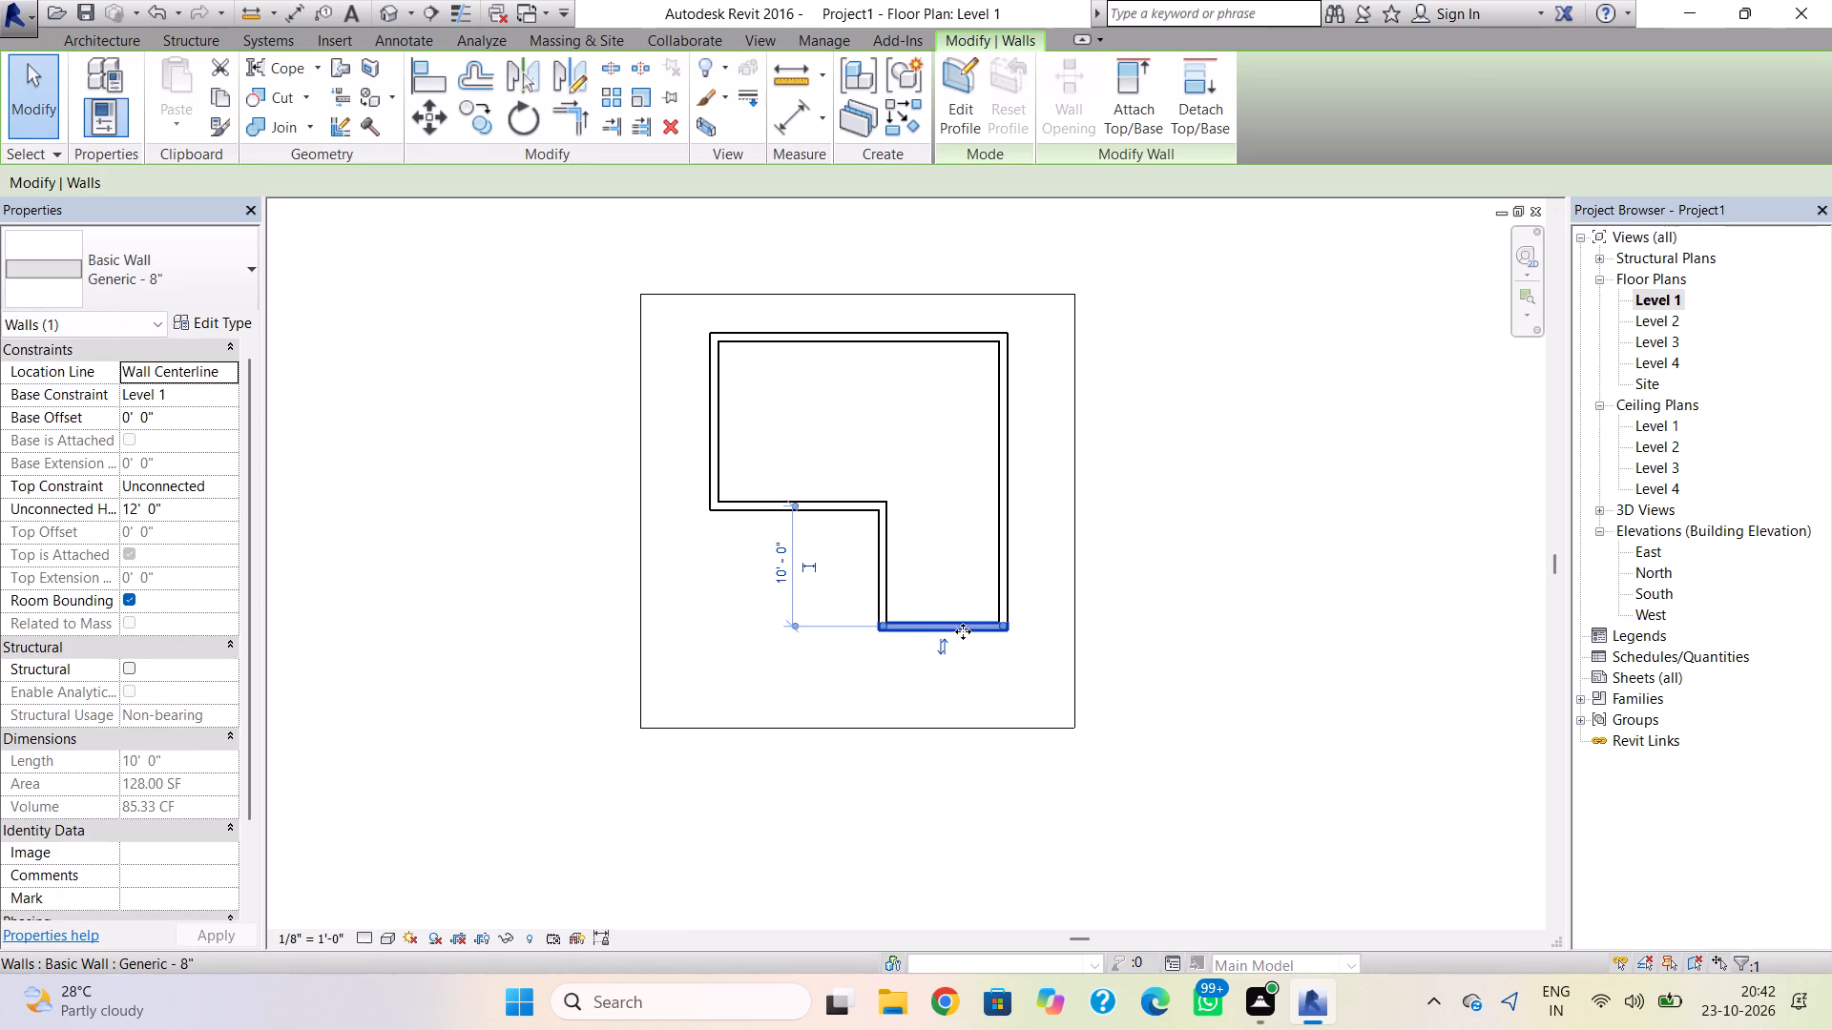
pyautogui.press('Down')
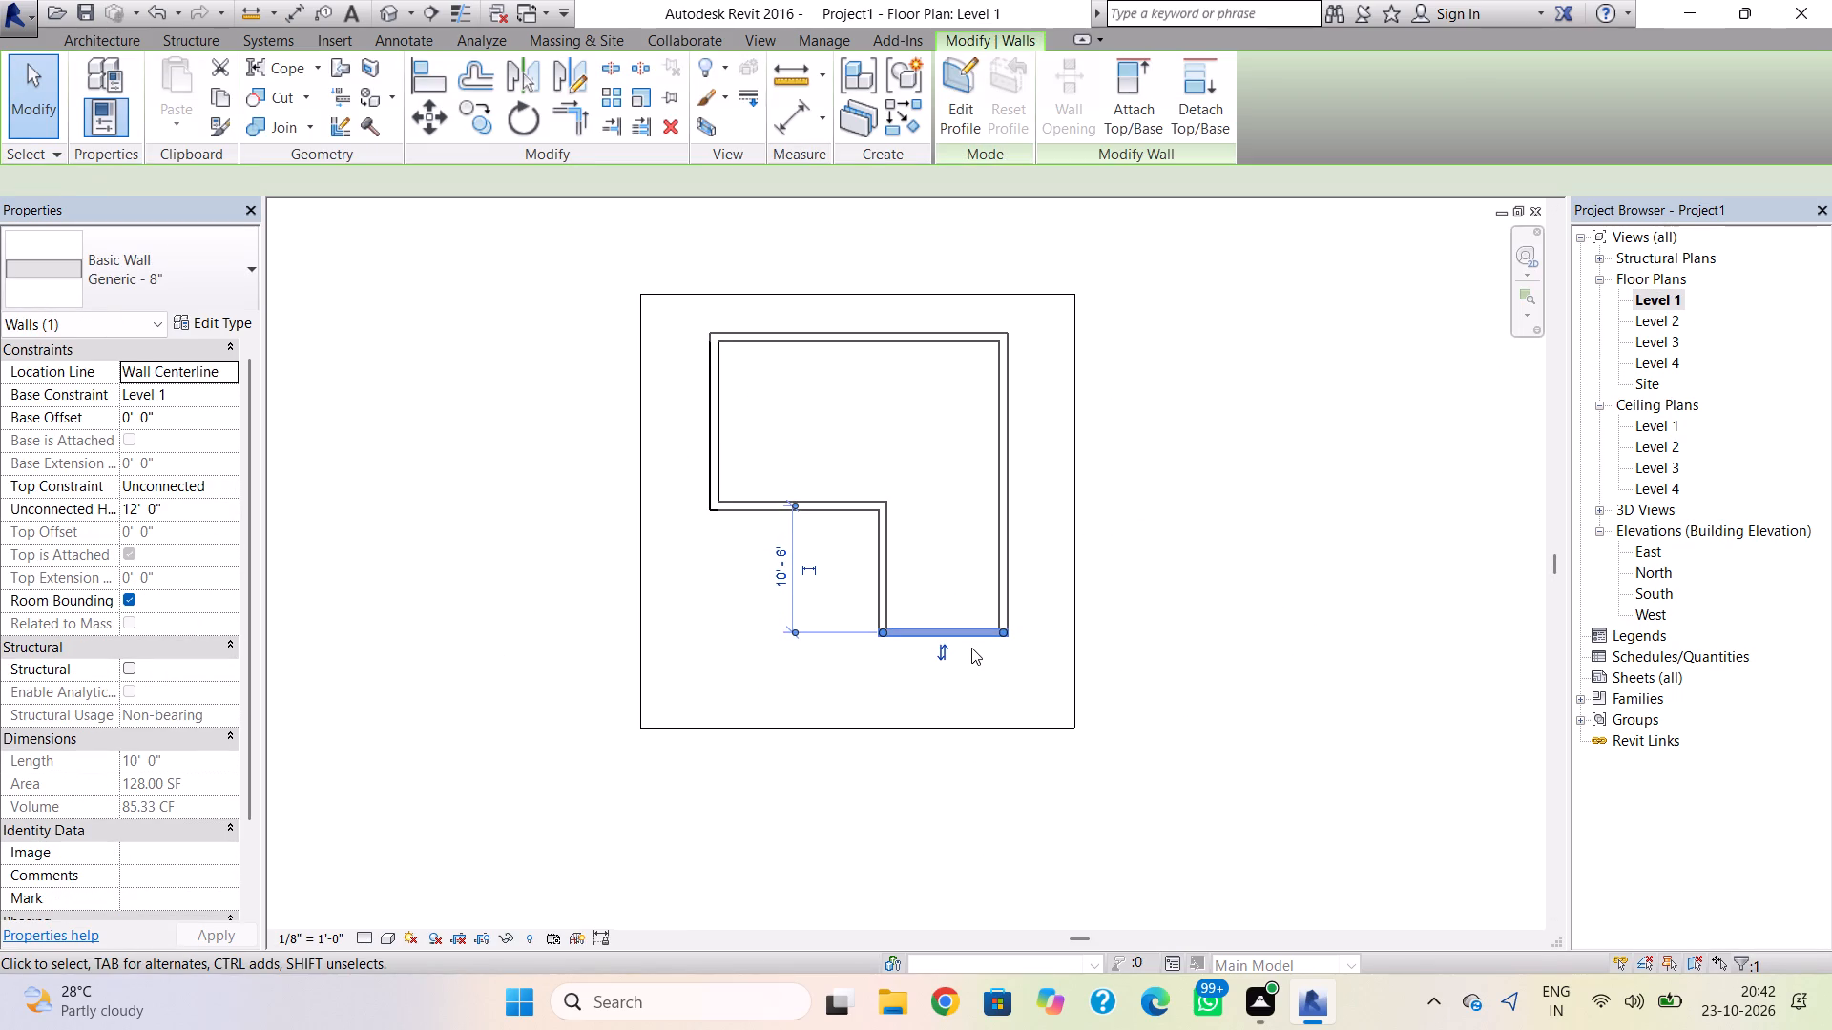
# Open the Generic - 12" roof's footprint for editing in the Level 2 floor plan.
pyautogui.doubleClick(1656, 323)
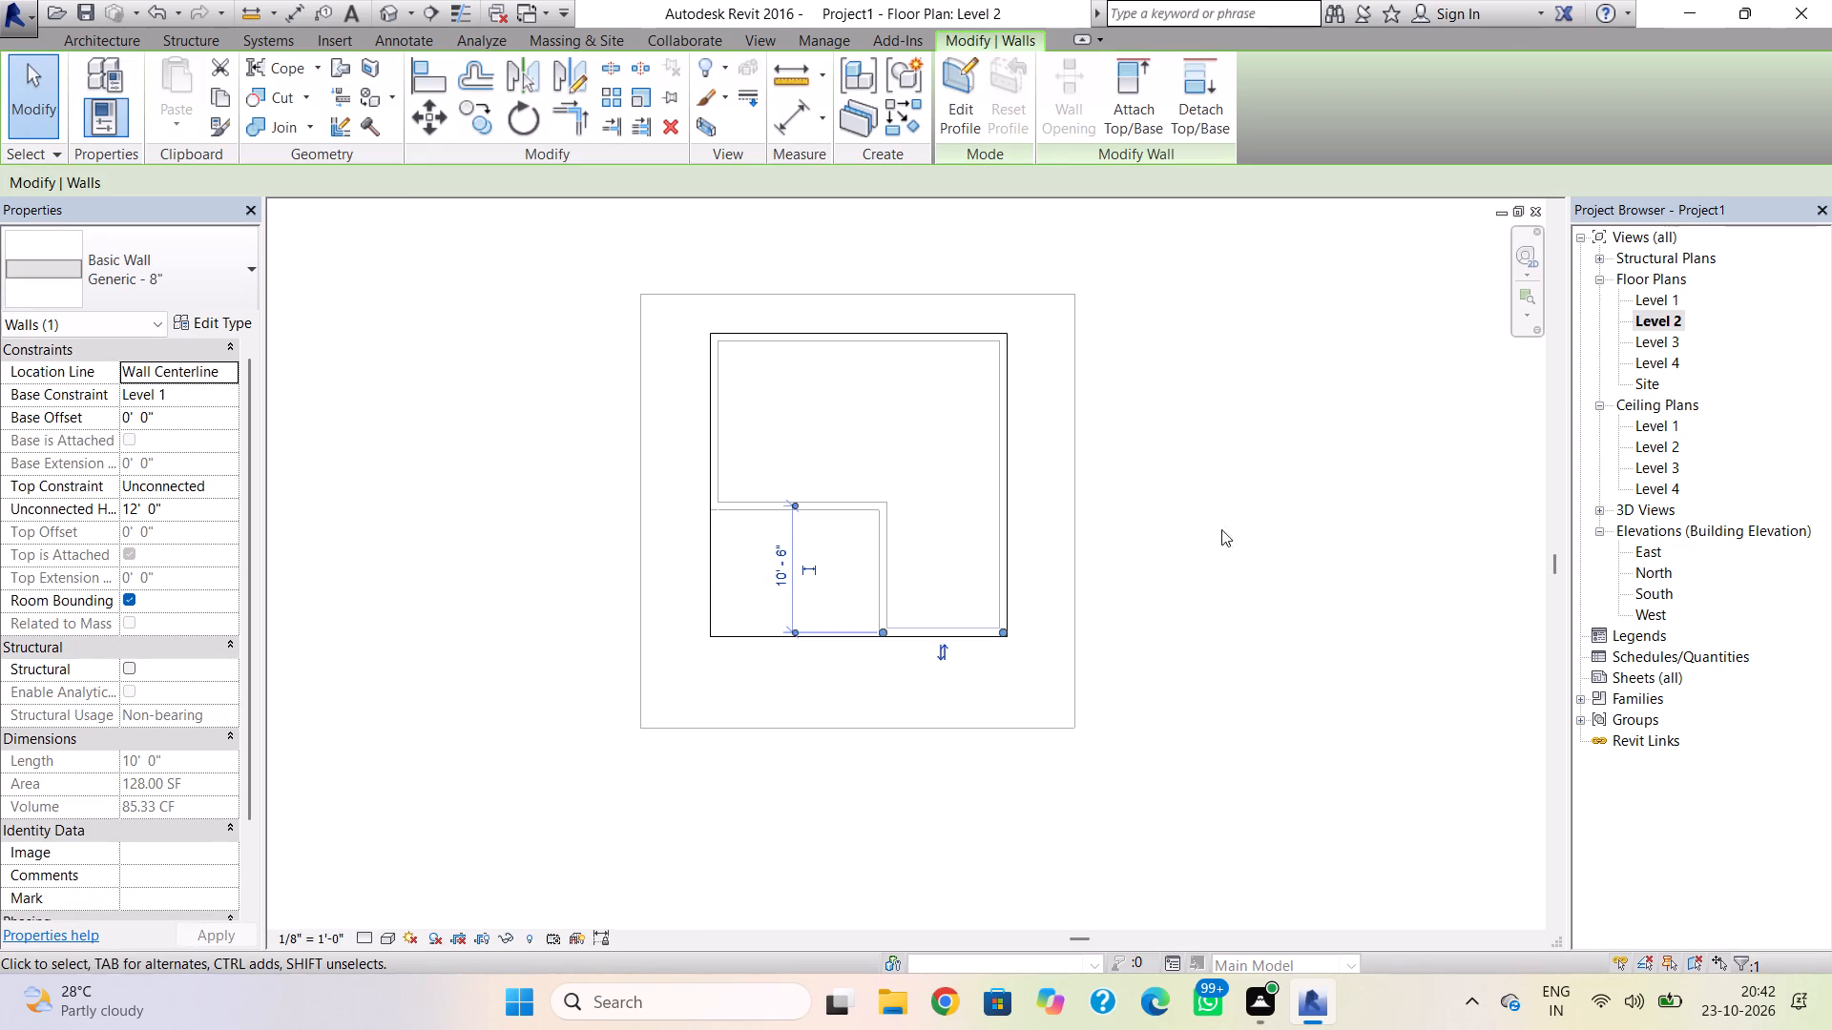
pyautogui.click(939, 640)
pyautogui.click(958, 628)
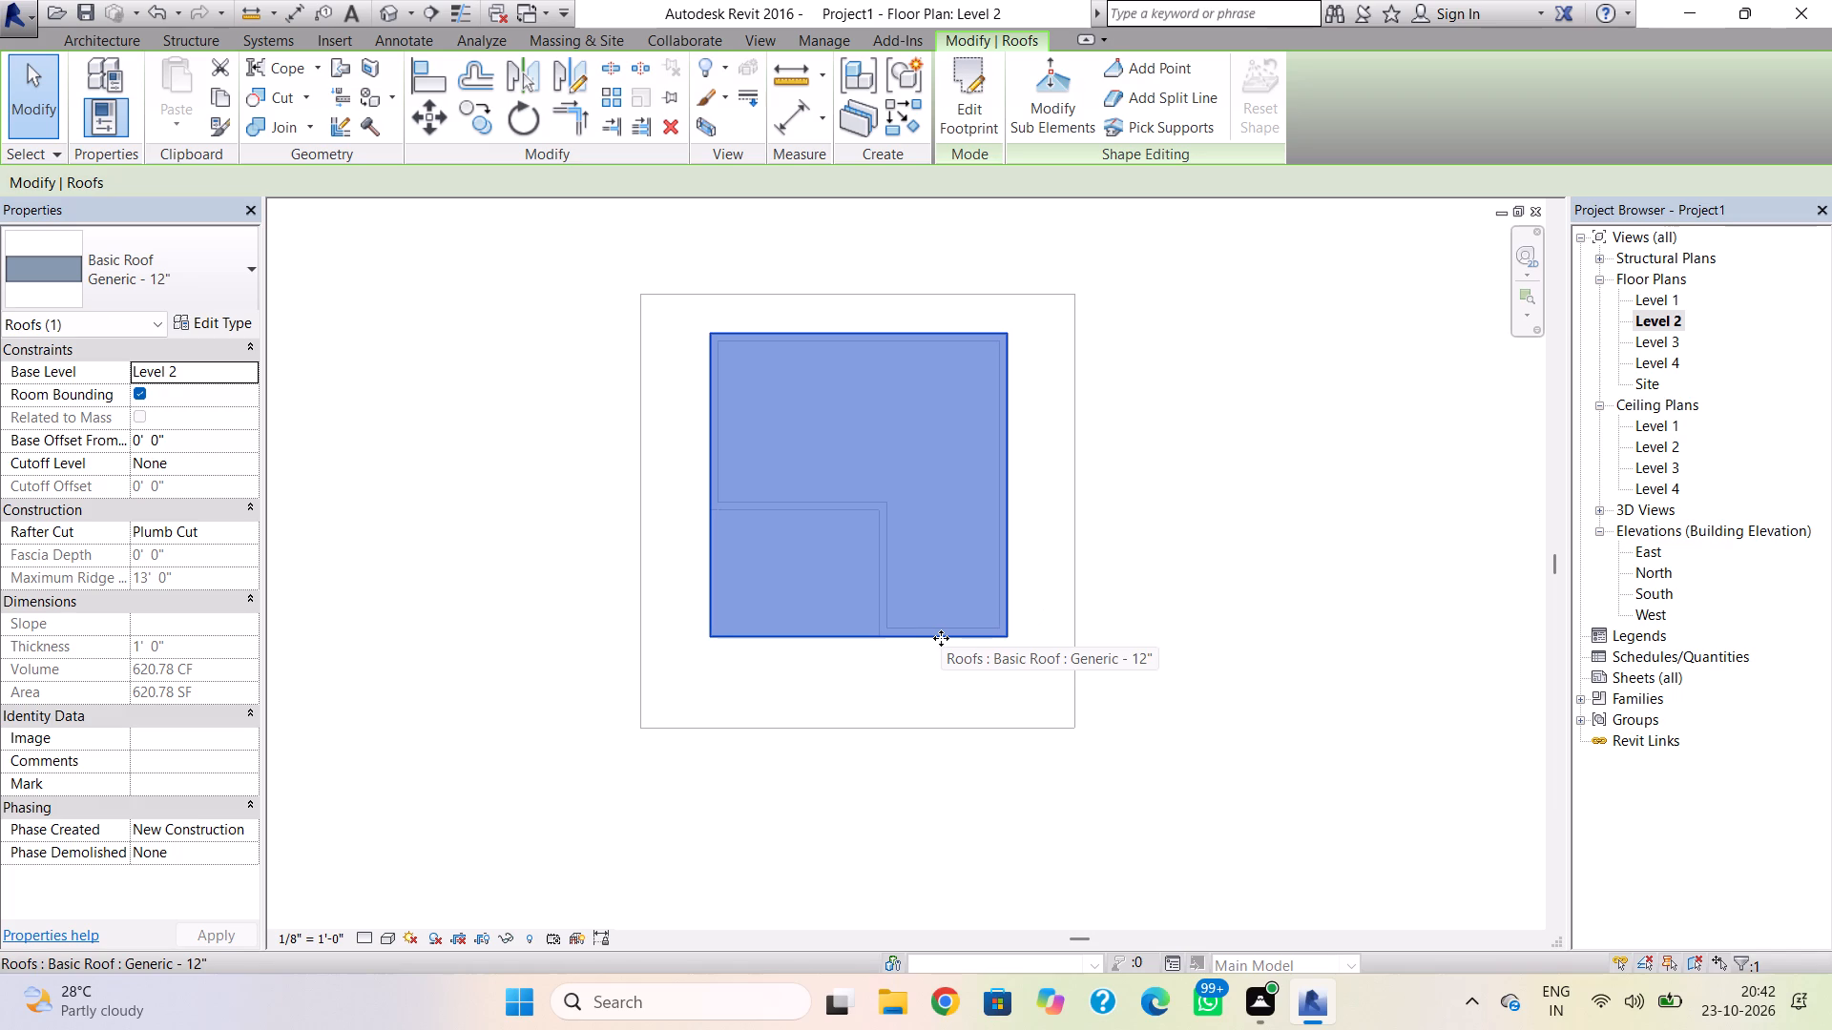
pyautogui.doubleClick(941, 638)
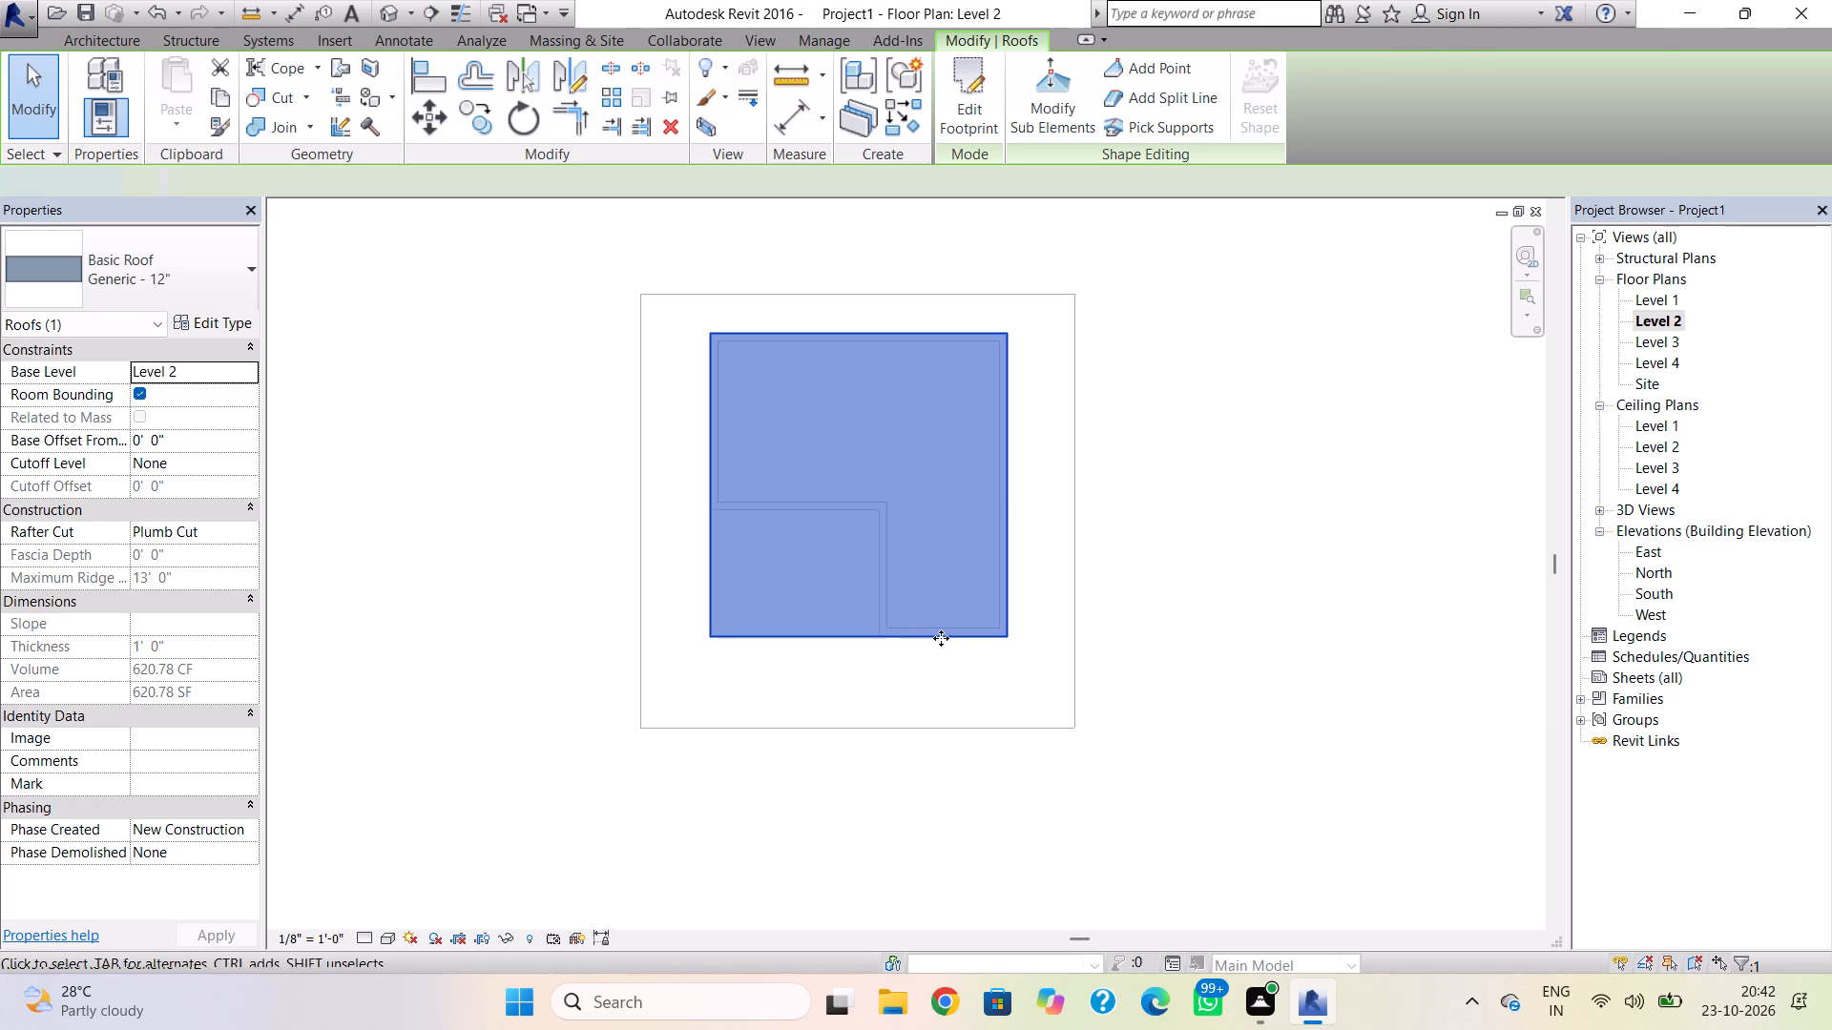
# Shorten the roof footprint's south boundary line to 14'-0", ending at the outer face of the notch's north-south wall.
pyautogui.click(941, 638)
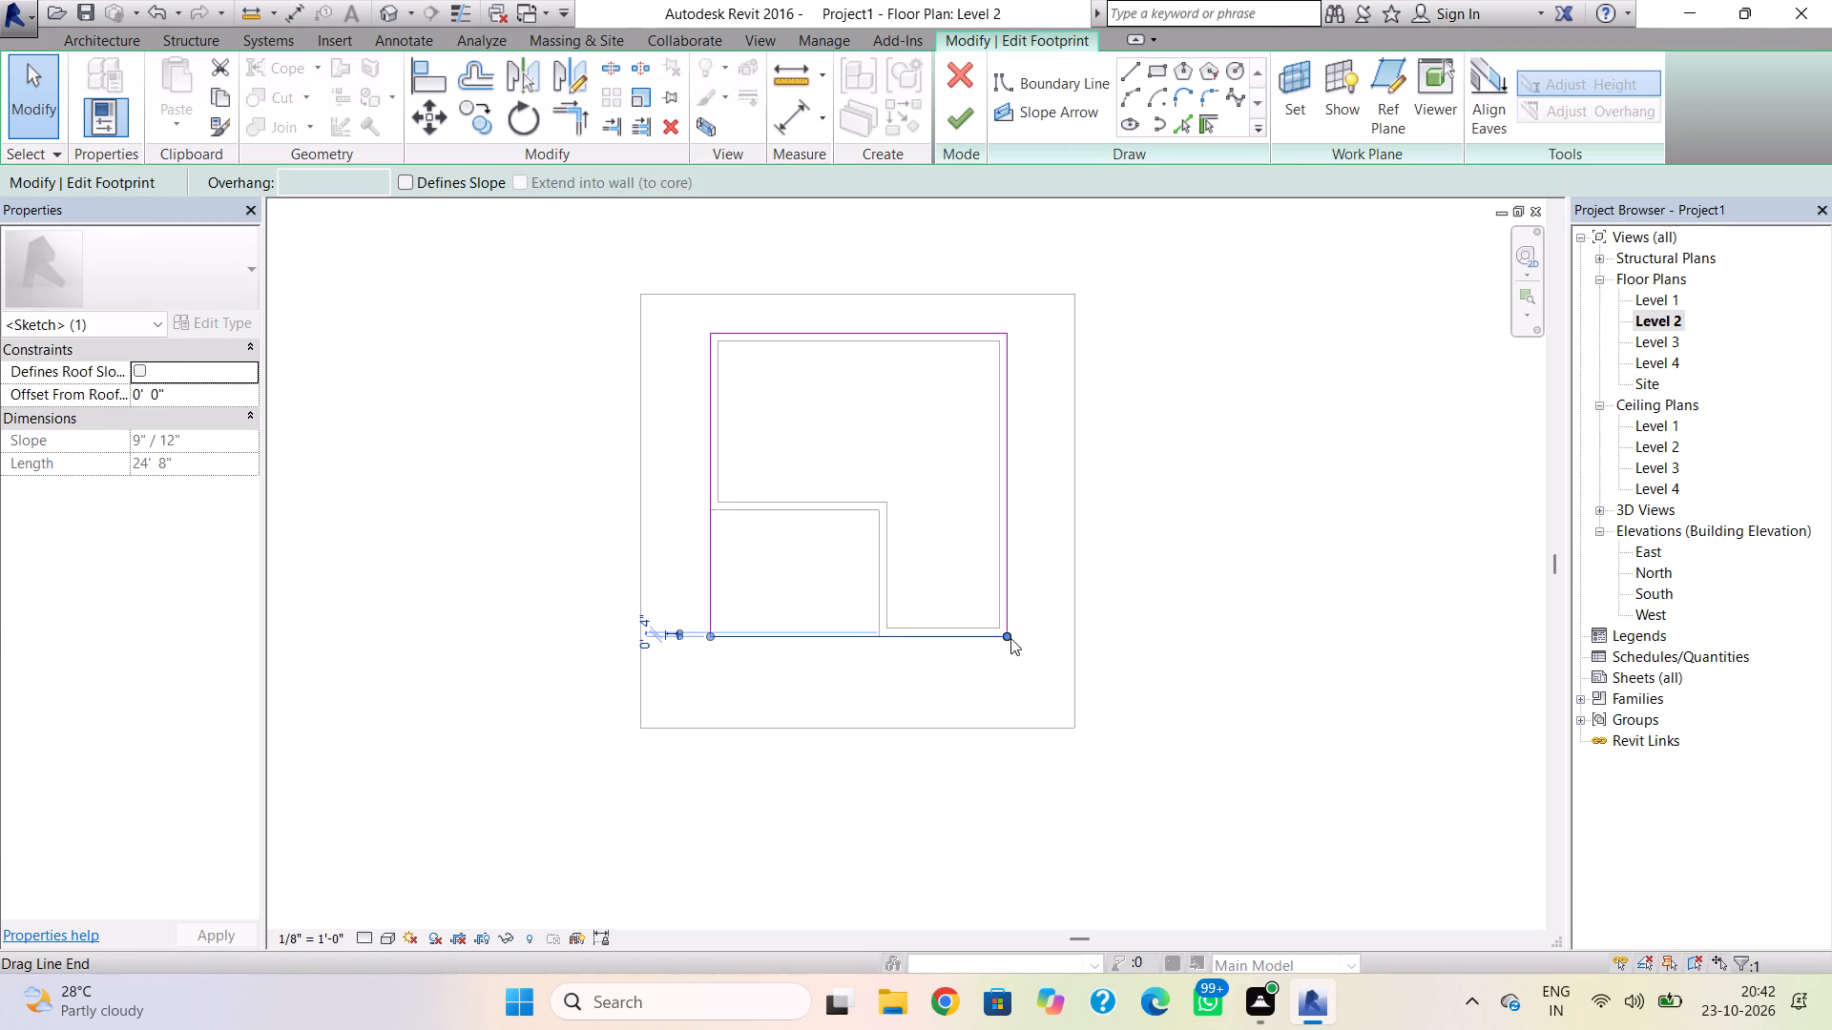
pyautogui.moveTo(1010, 638); pyautogui.dragTo(879, 636)
pyautogui.scroll(4, 879, 636)
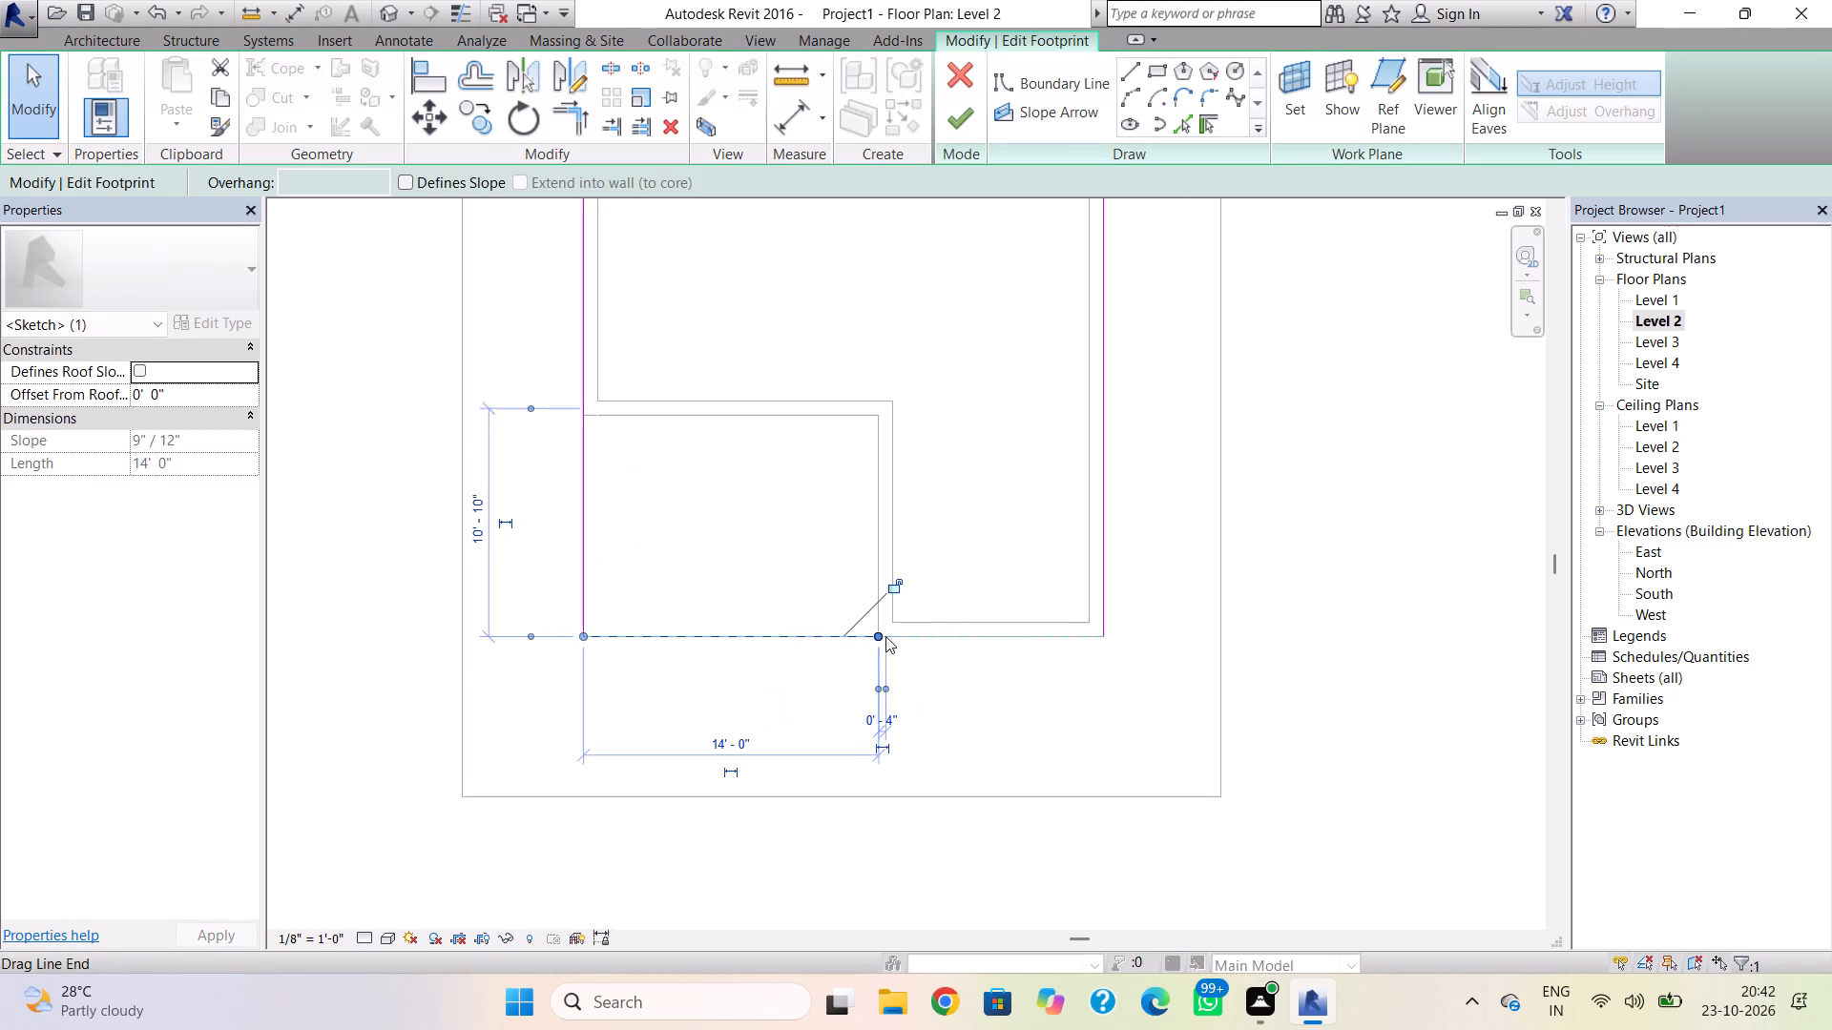
pyautogui.scroll(4, 888, 636)
# Draw boundary lines 8" north from the shortened line's end and east along the short south wall's inner face to the east boundary.
pyautogui.click(1126, 67)
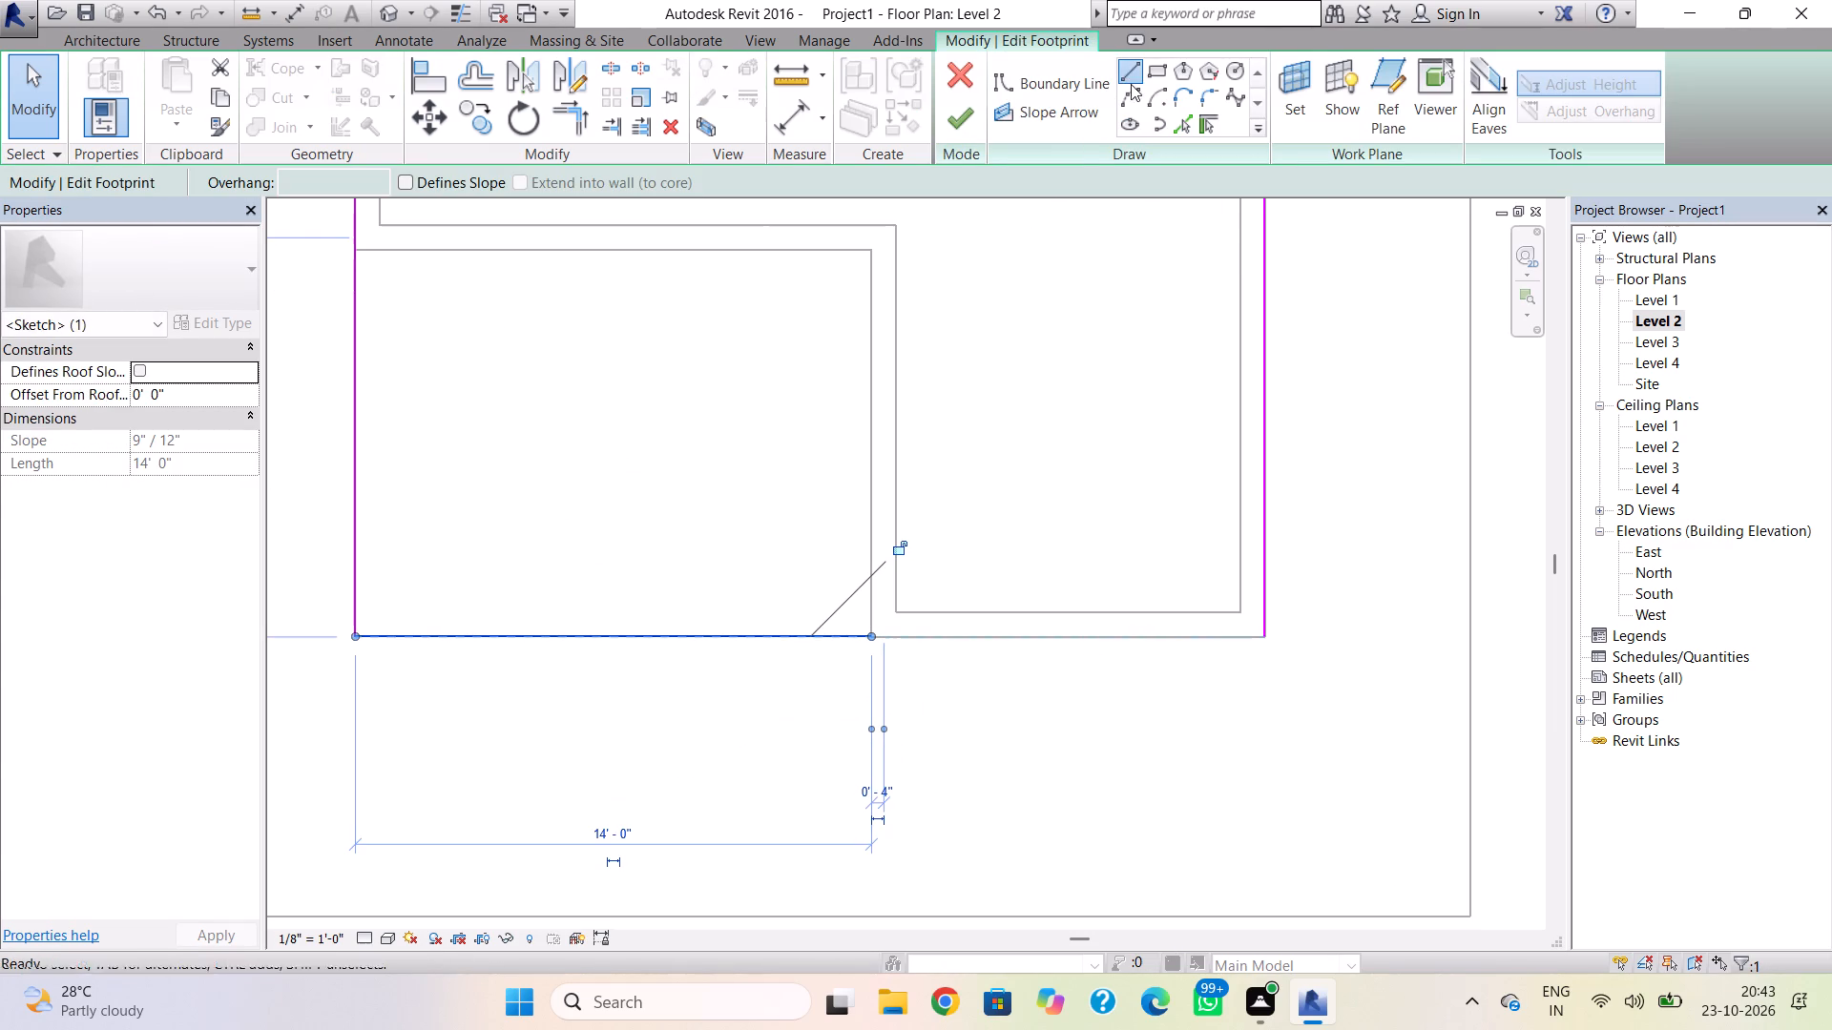
pyautogui.click(873, 638)
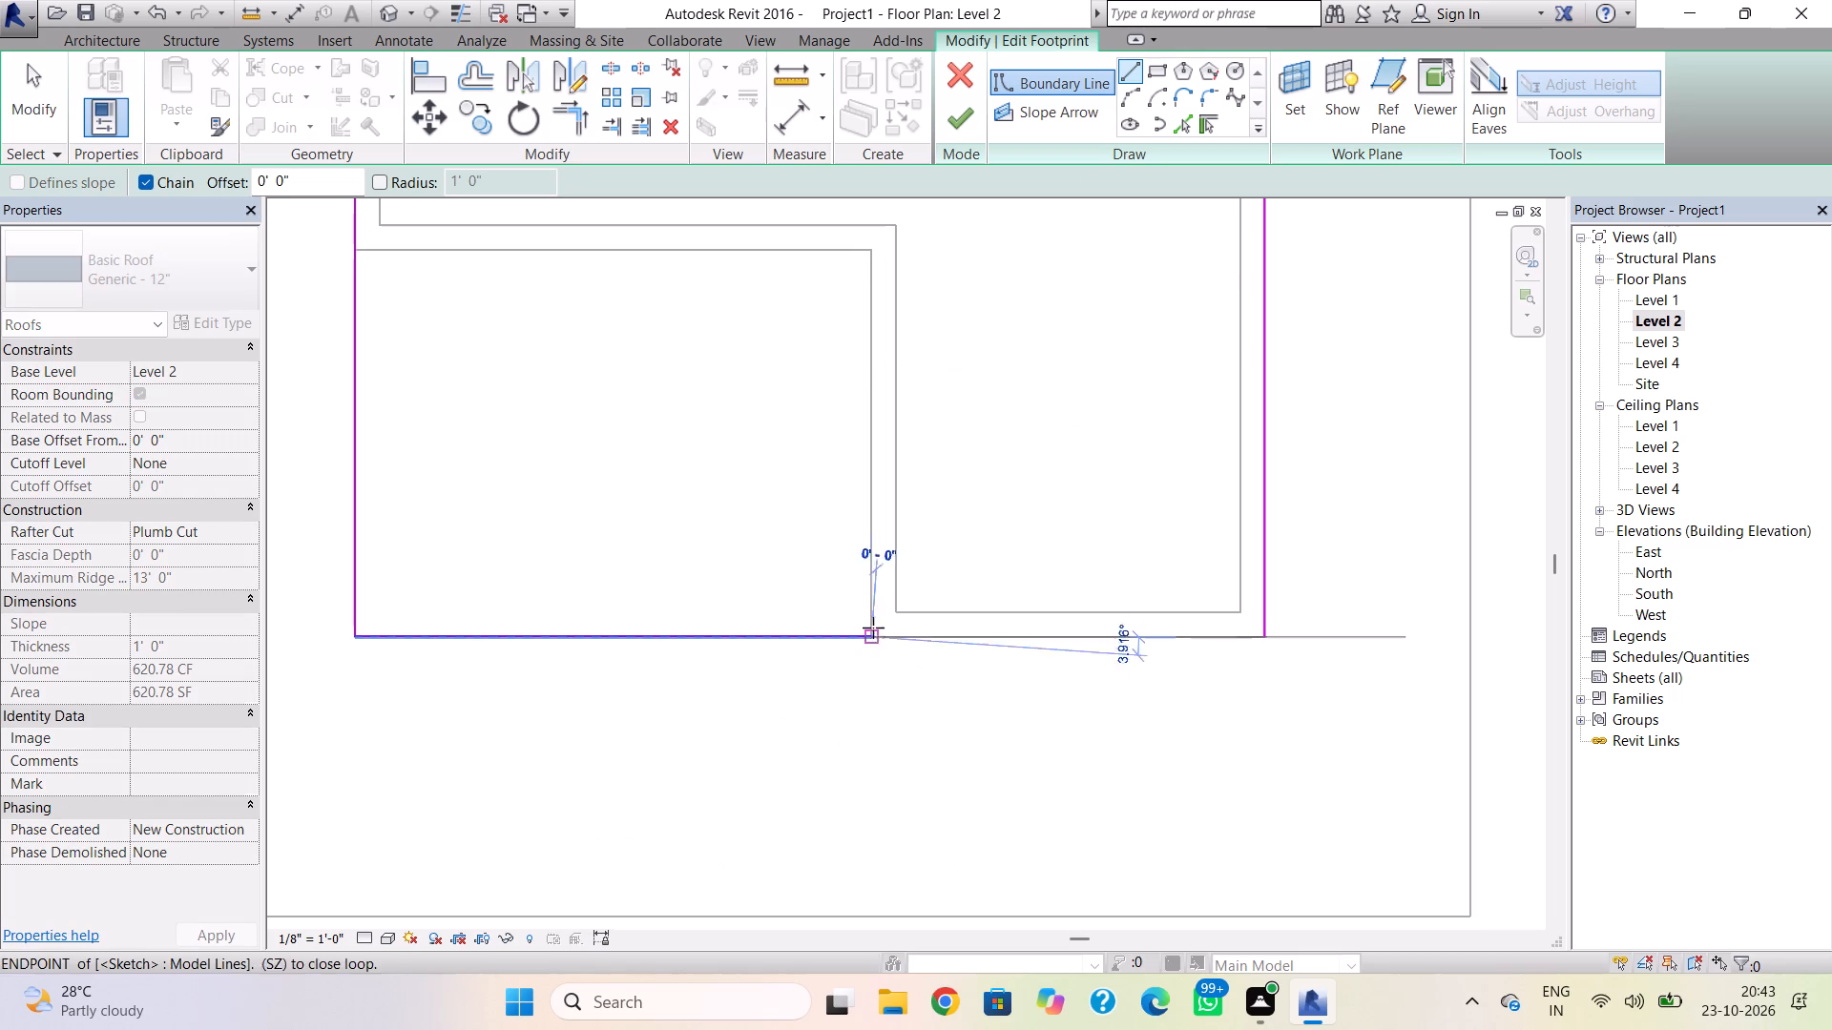
pyautogui.click(872, 609)
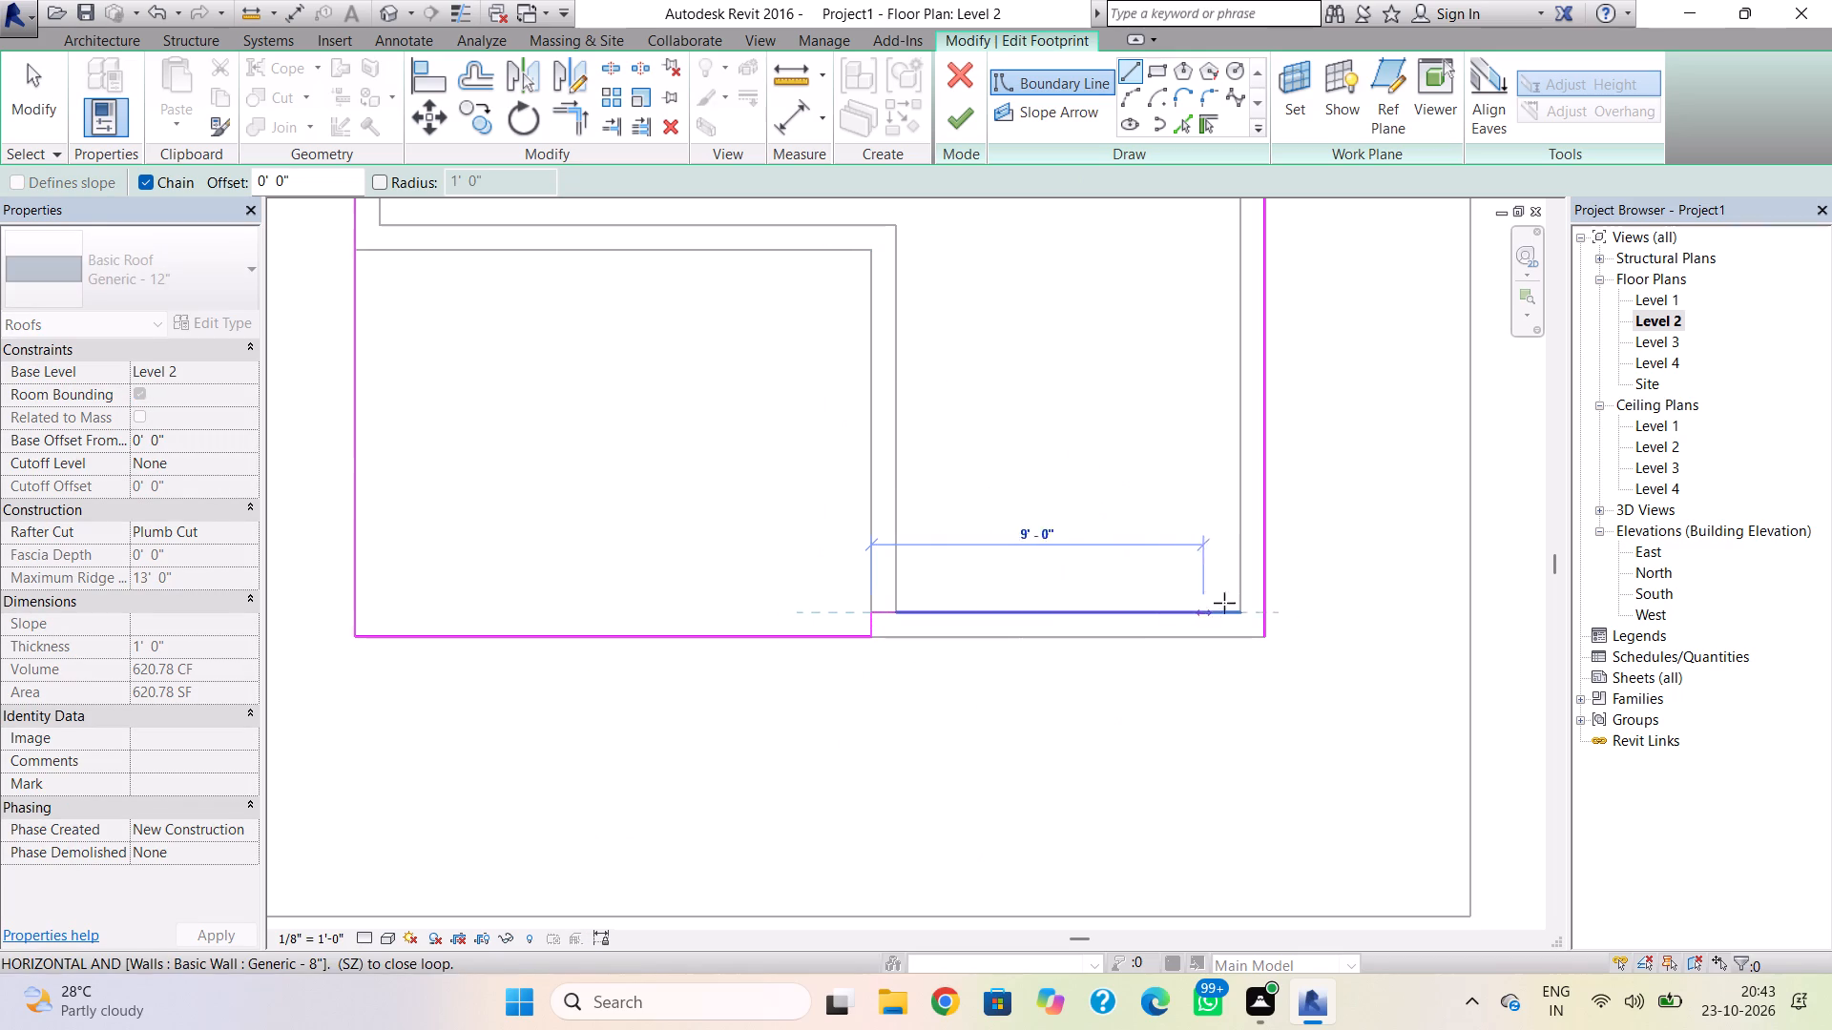
pyautogui.click(1263, 610)
pyautogui.press('Escape')
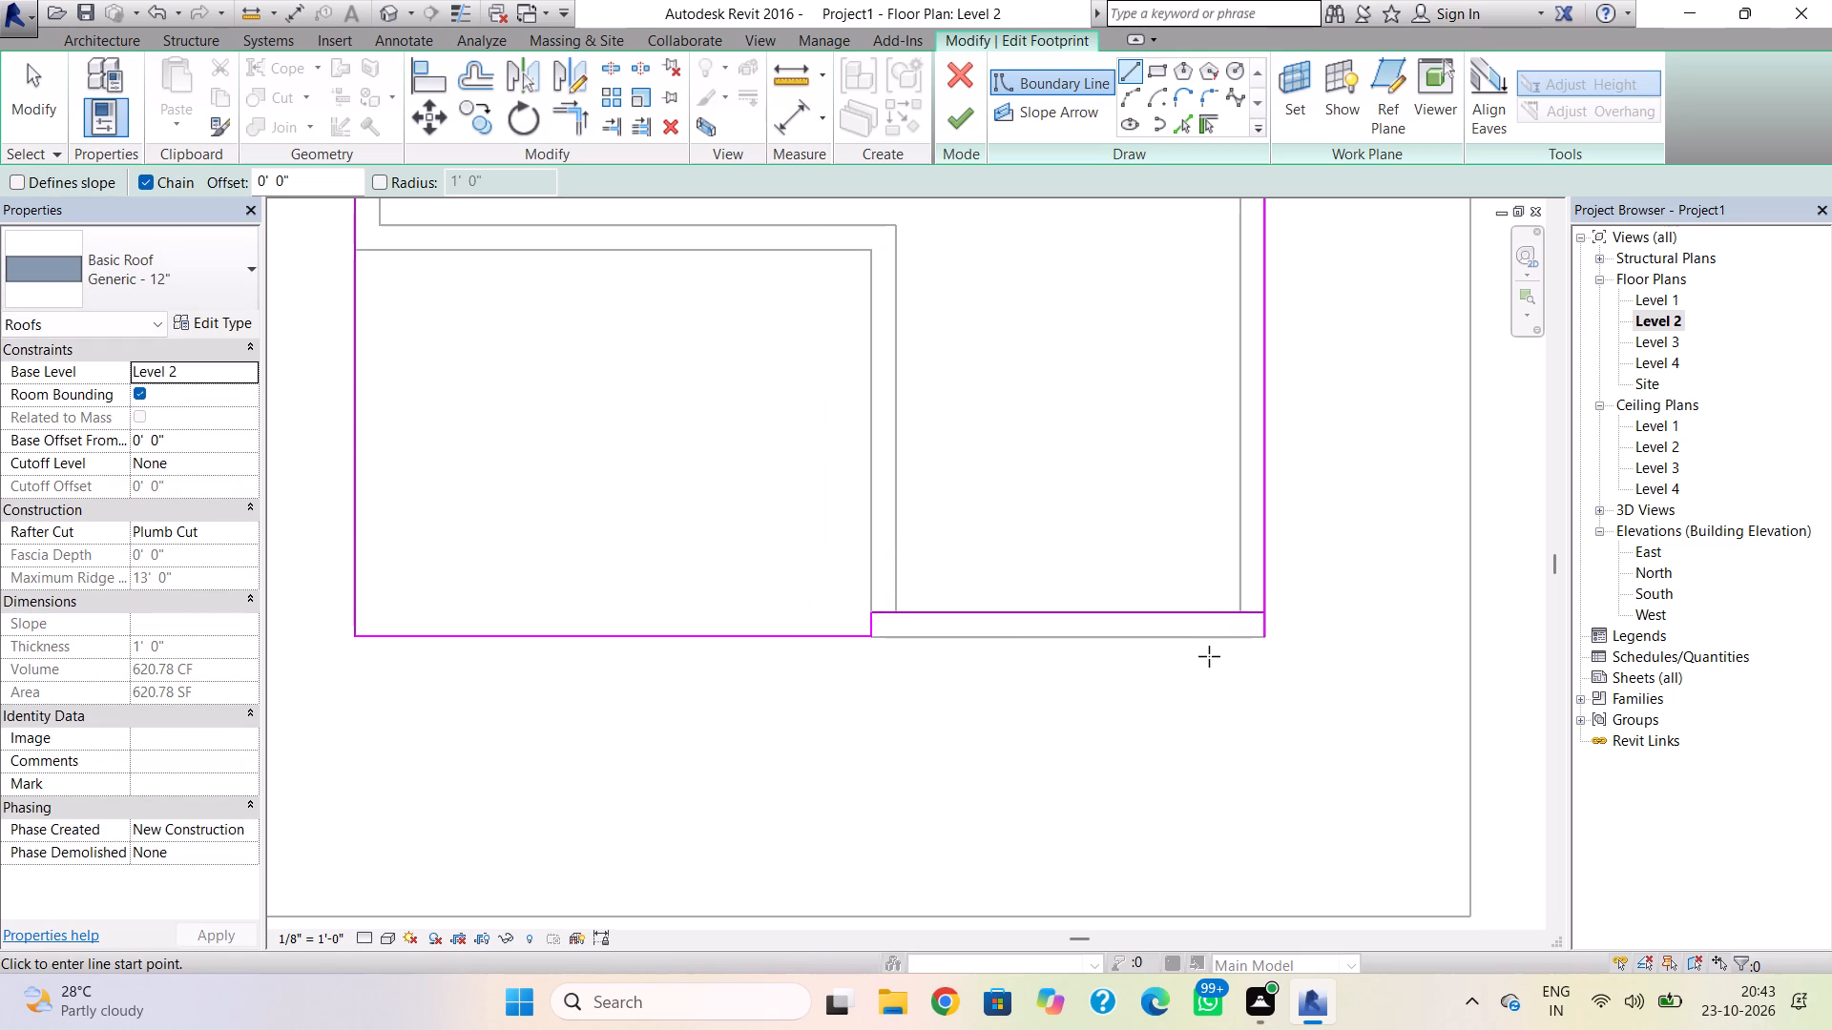
pyautogui.press('Escape')
# Trim the east boundary line back to meet the new line and finish the roof footprint.
pyautogui.click(1263, 641)
pyautogui.moveTo(1263, 641); pyautogui.dragTo(1263, 616)
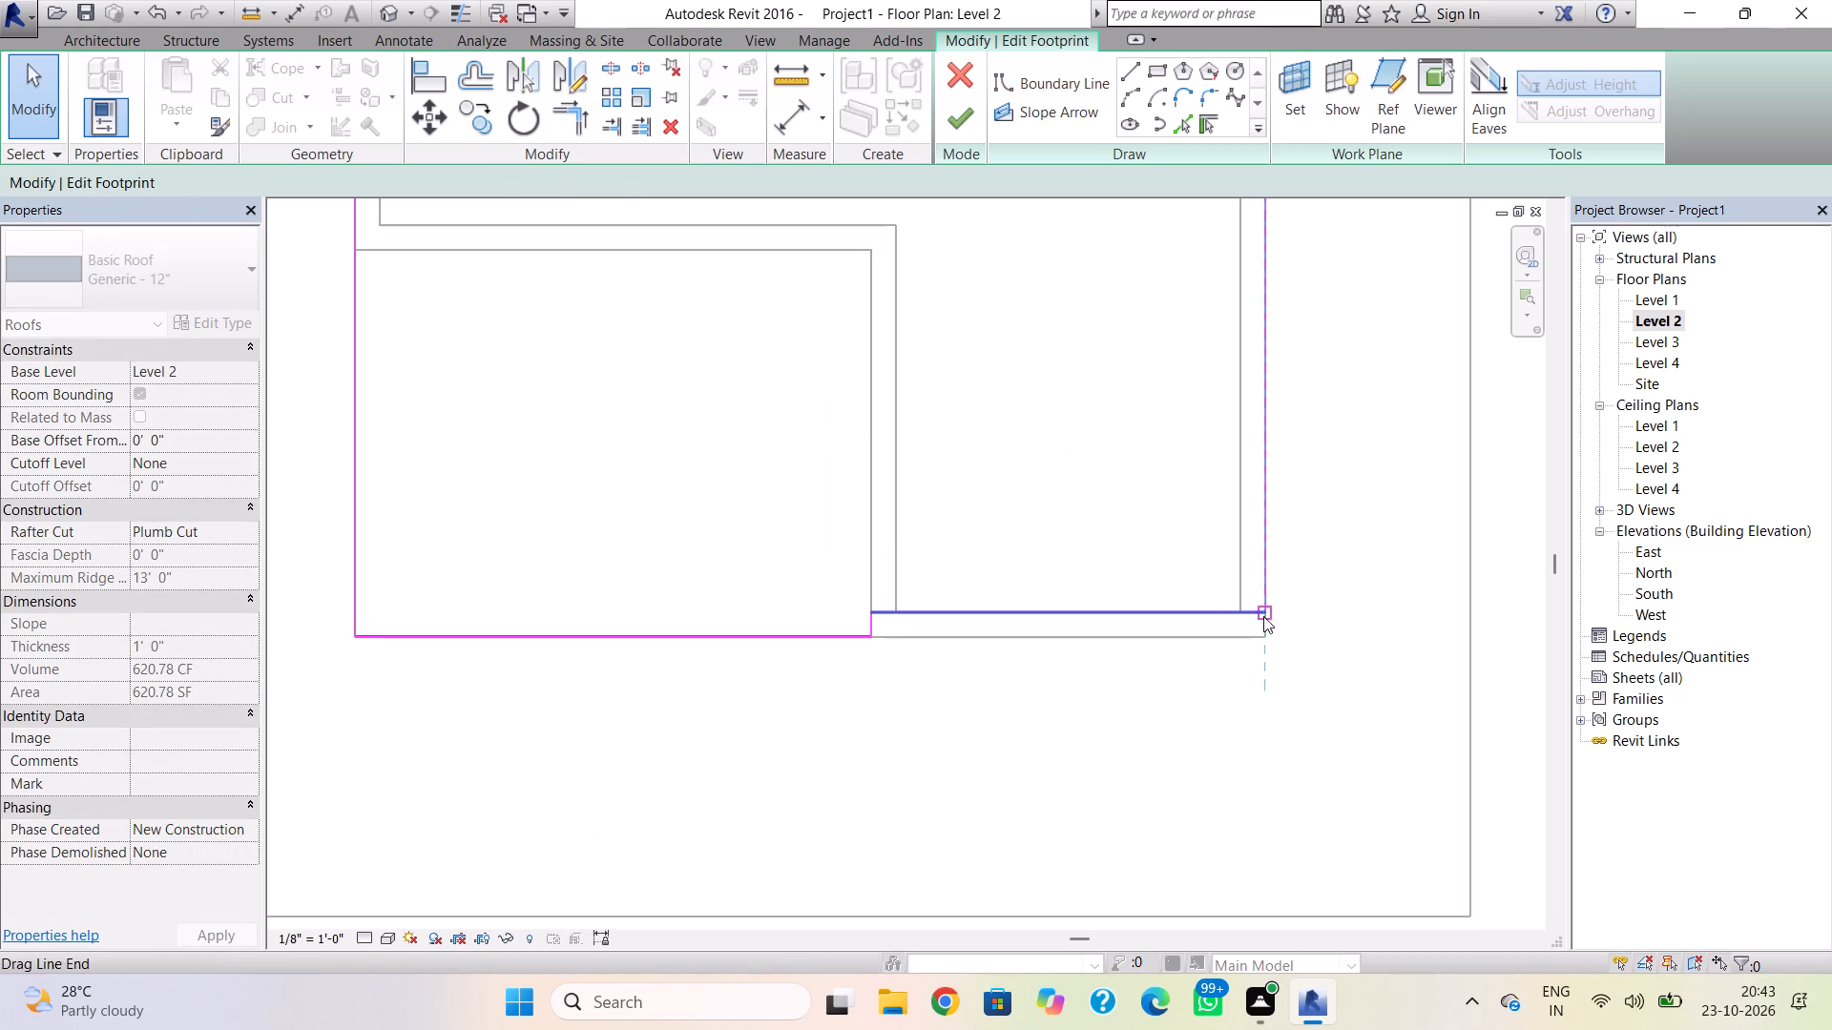
pyautogui.click(1334, 647)
pyautogui.press('Escape')
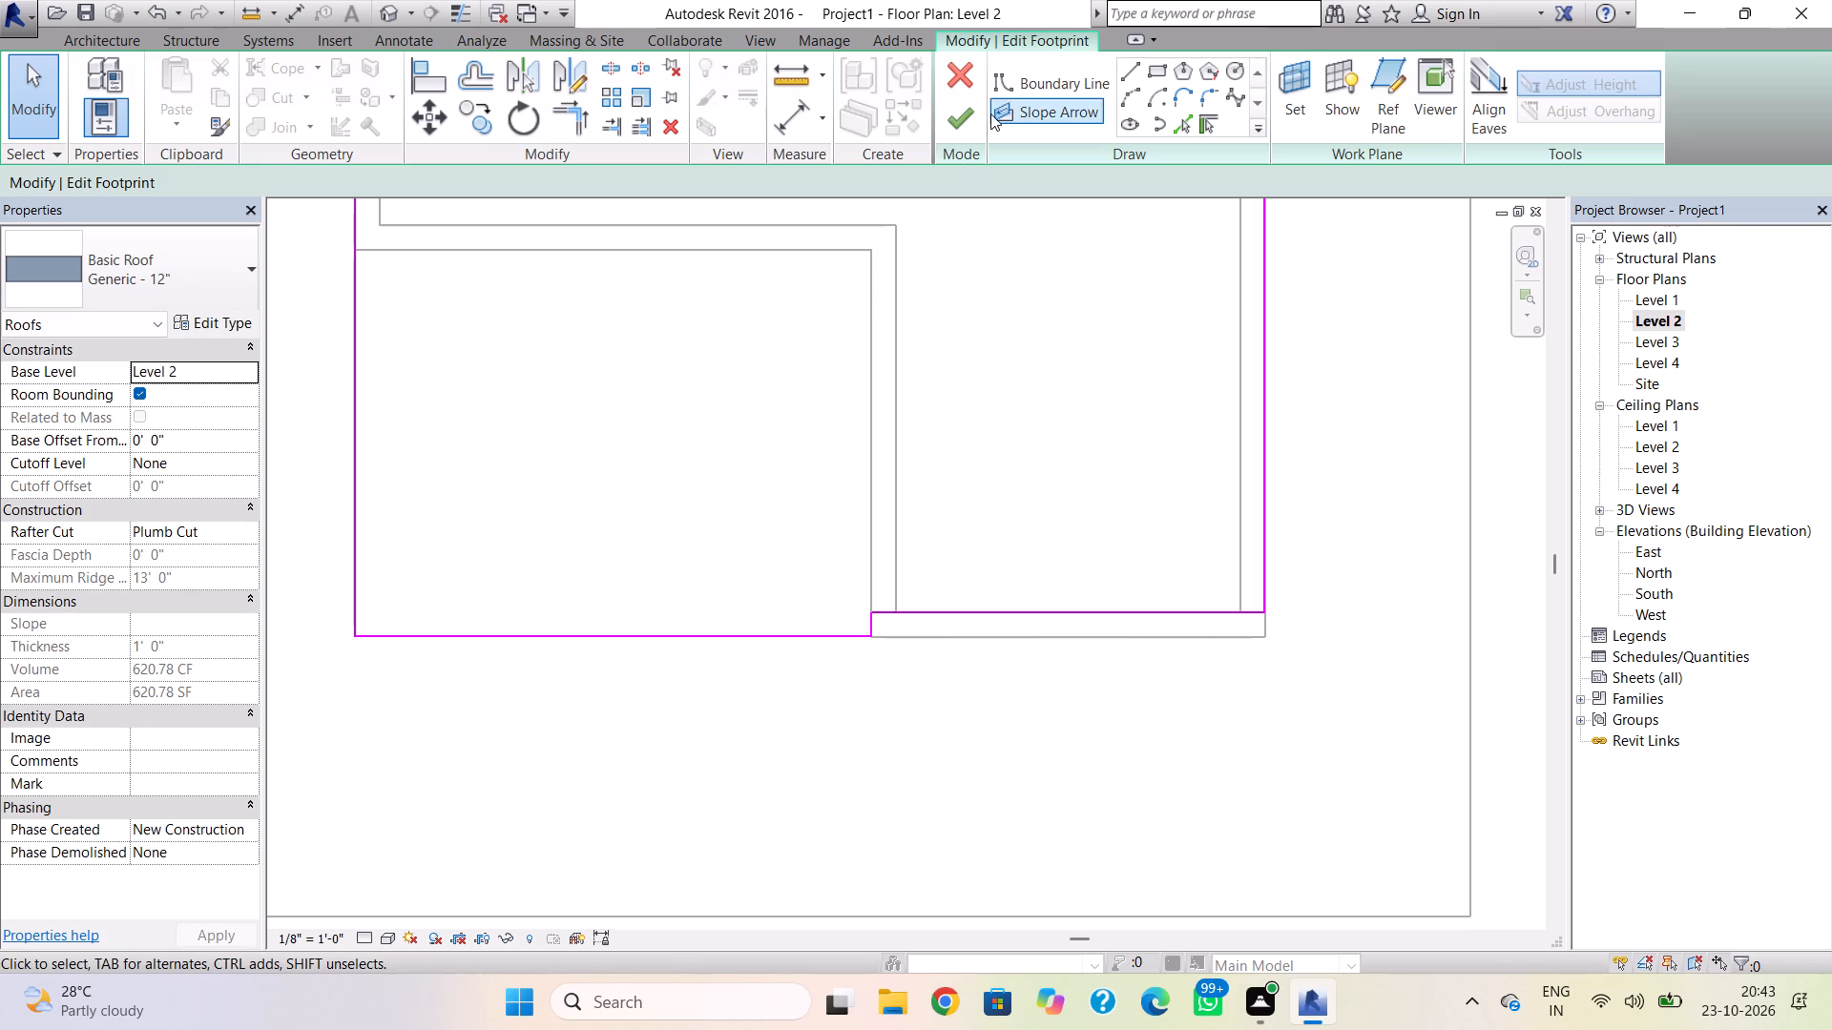
pyautogui.click(960, 119)
pyautogui.click(1656, 947)
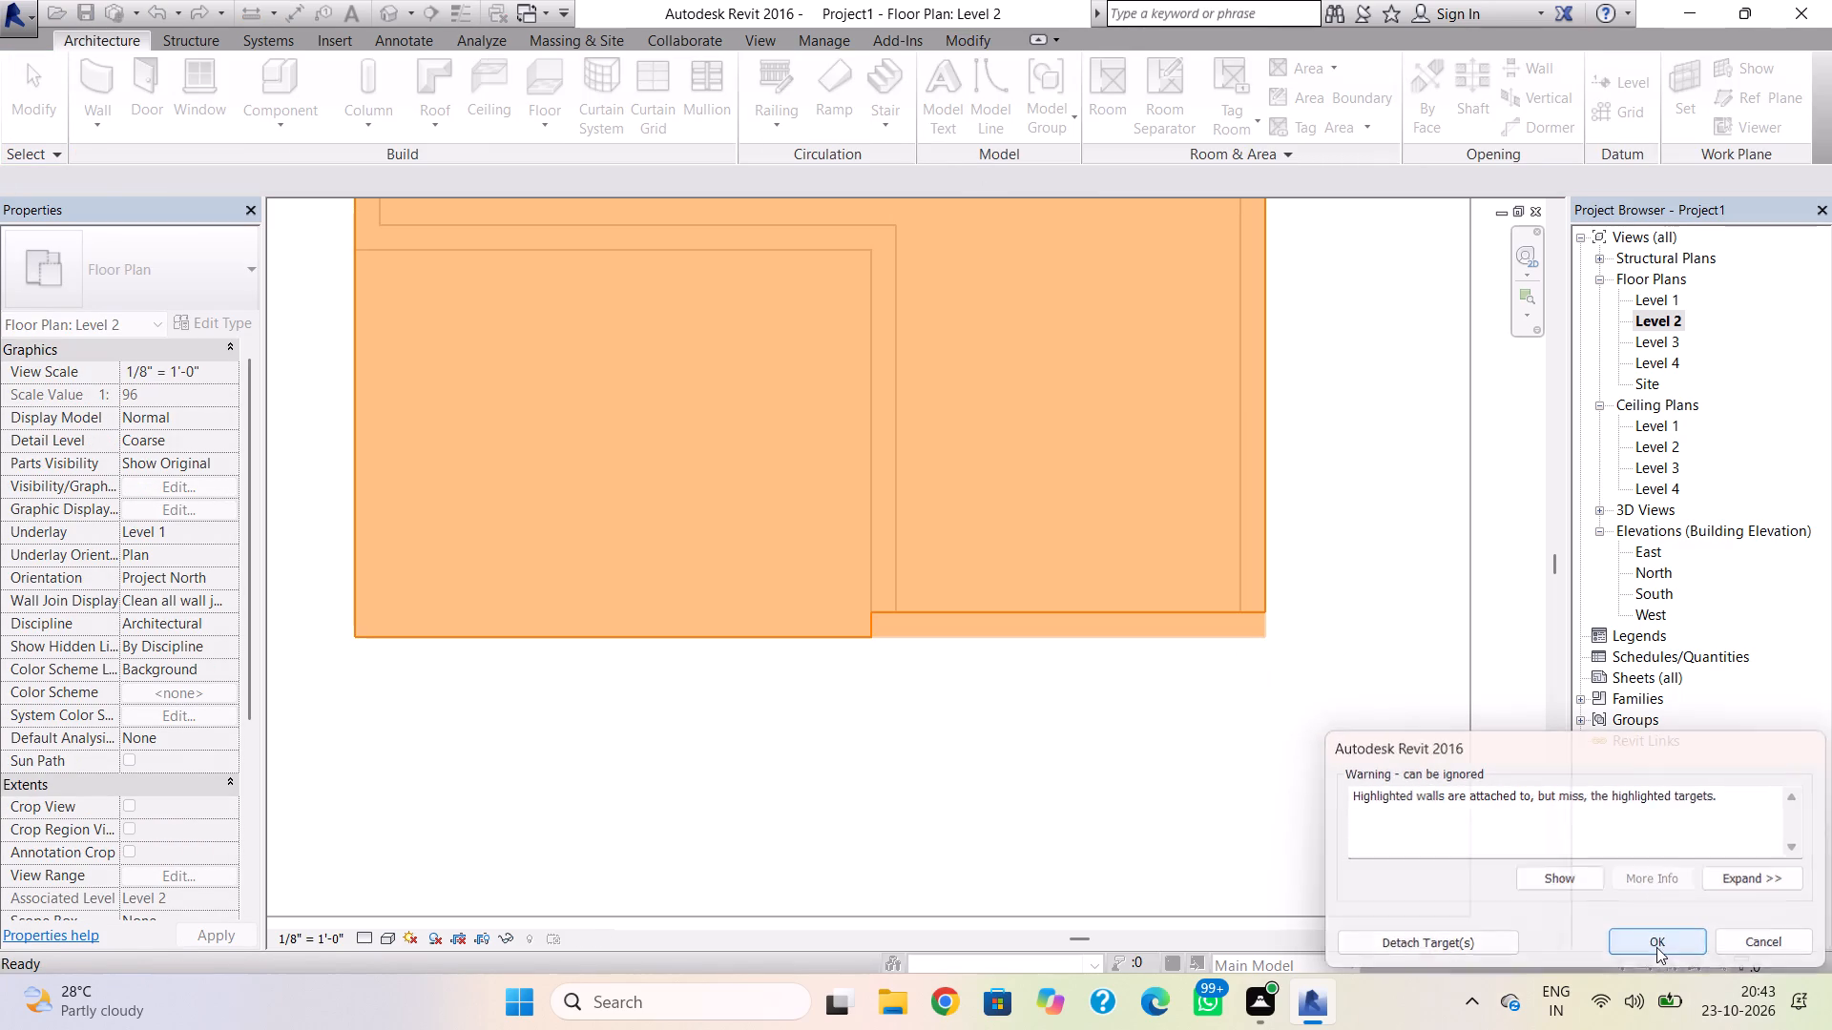
# Inspect the stepped roof edge above the short south wall in the default 3D view.
pyautogui.click(380, 13)
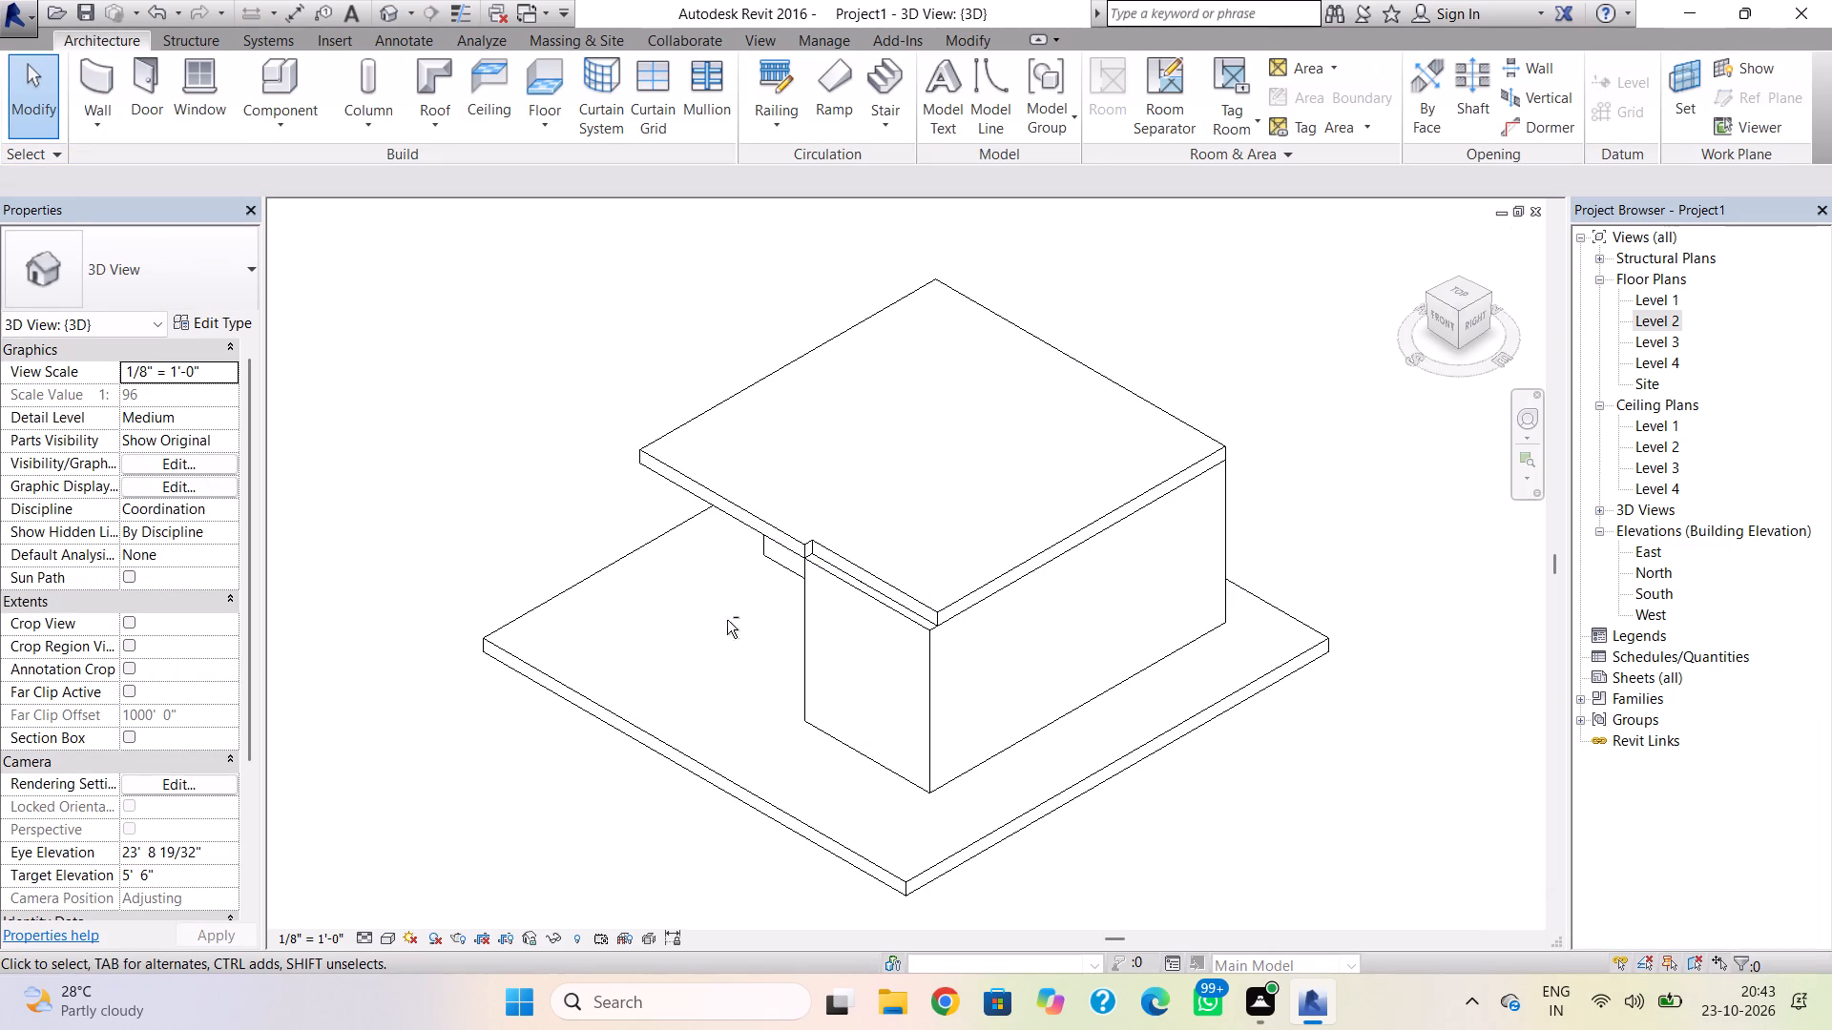
pyautogui.keyDown('shift'); pyautogui.moveTo(729, 621); pyautogui.dragTo(874, 628, button='right'); pyautogui.keyUp('shift')
pyautogui.scroll(3, 911, 584)
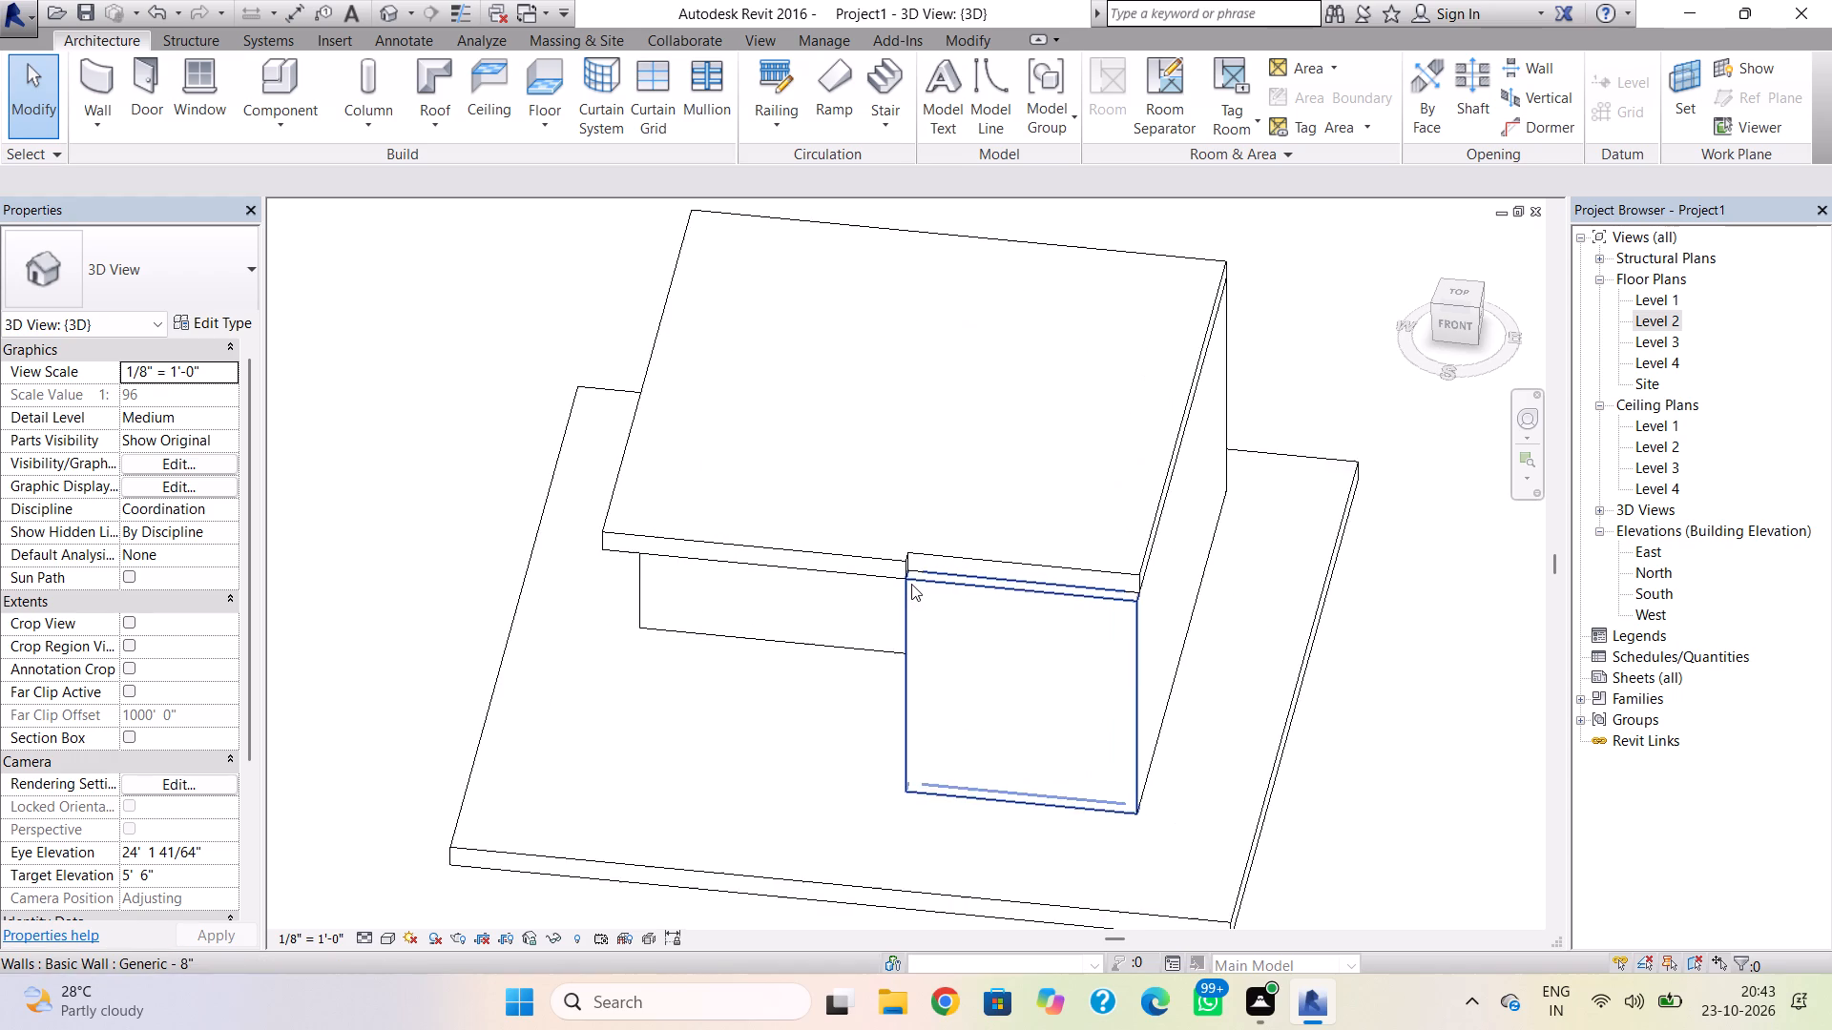
pyautogui.click(913, 584)
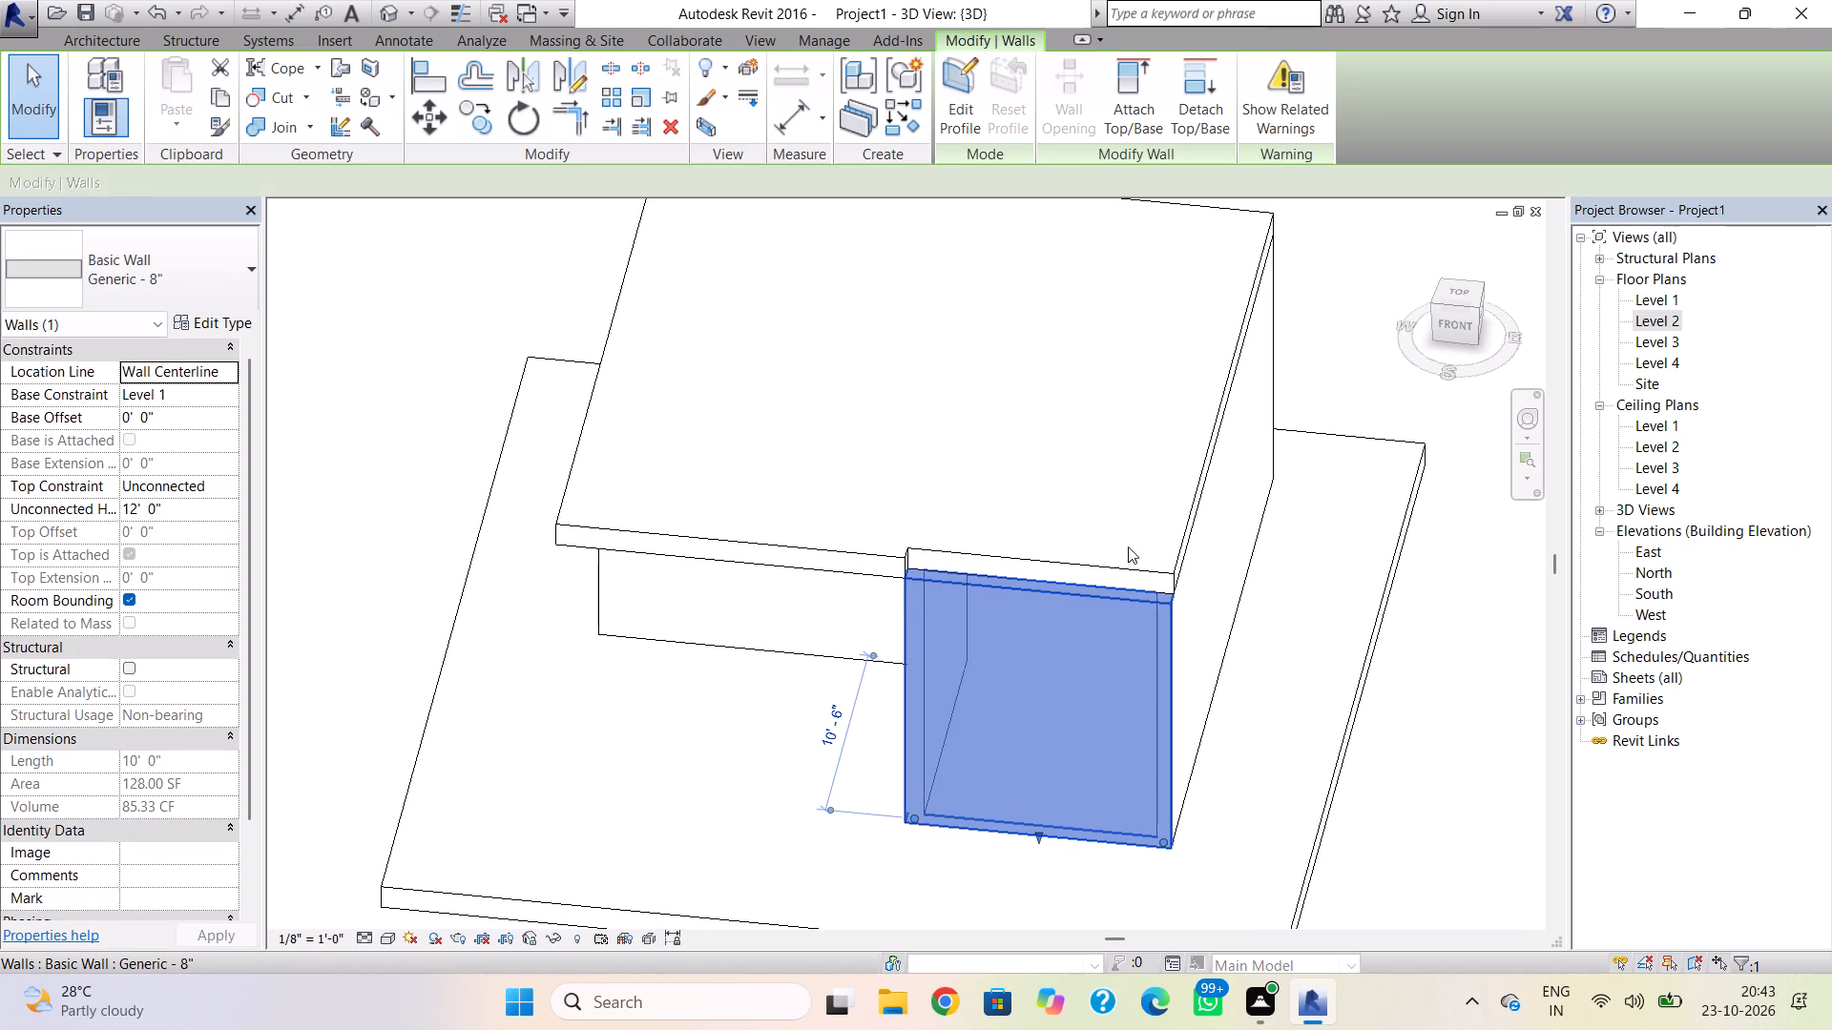
# Reopen the roof footprint in the Level 2 plan and nudge its 8" step line west to 4 3/4" from the notch wall's centerline.
pyautogui.doubleClick(1662, 317)
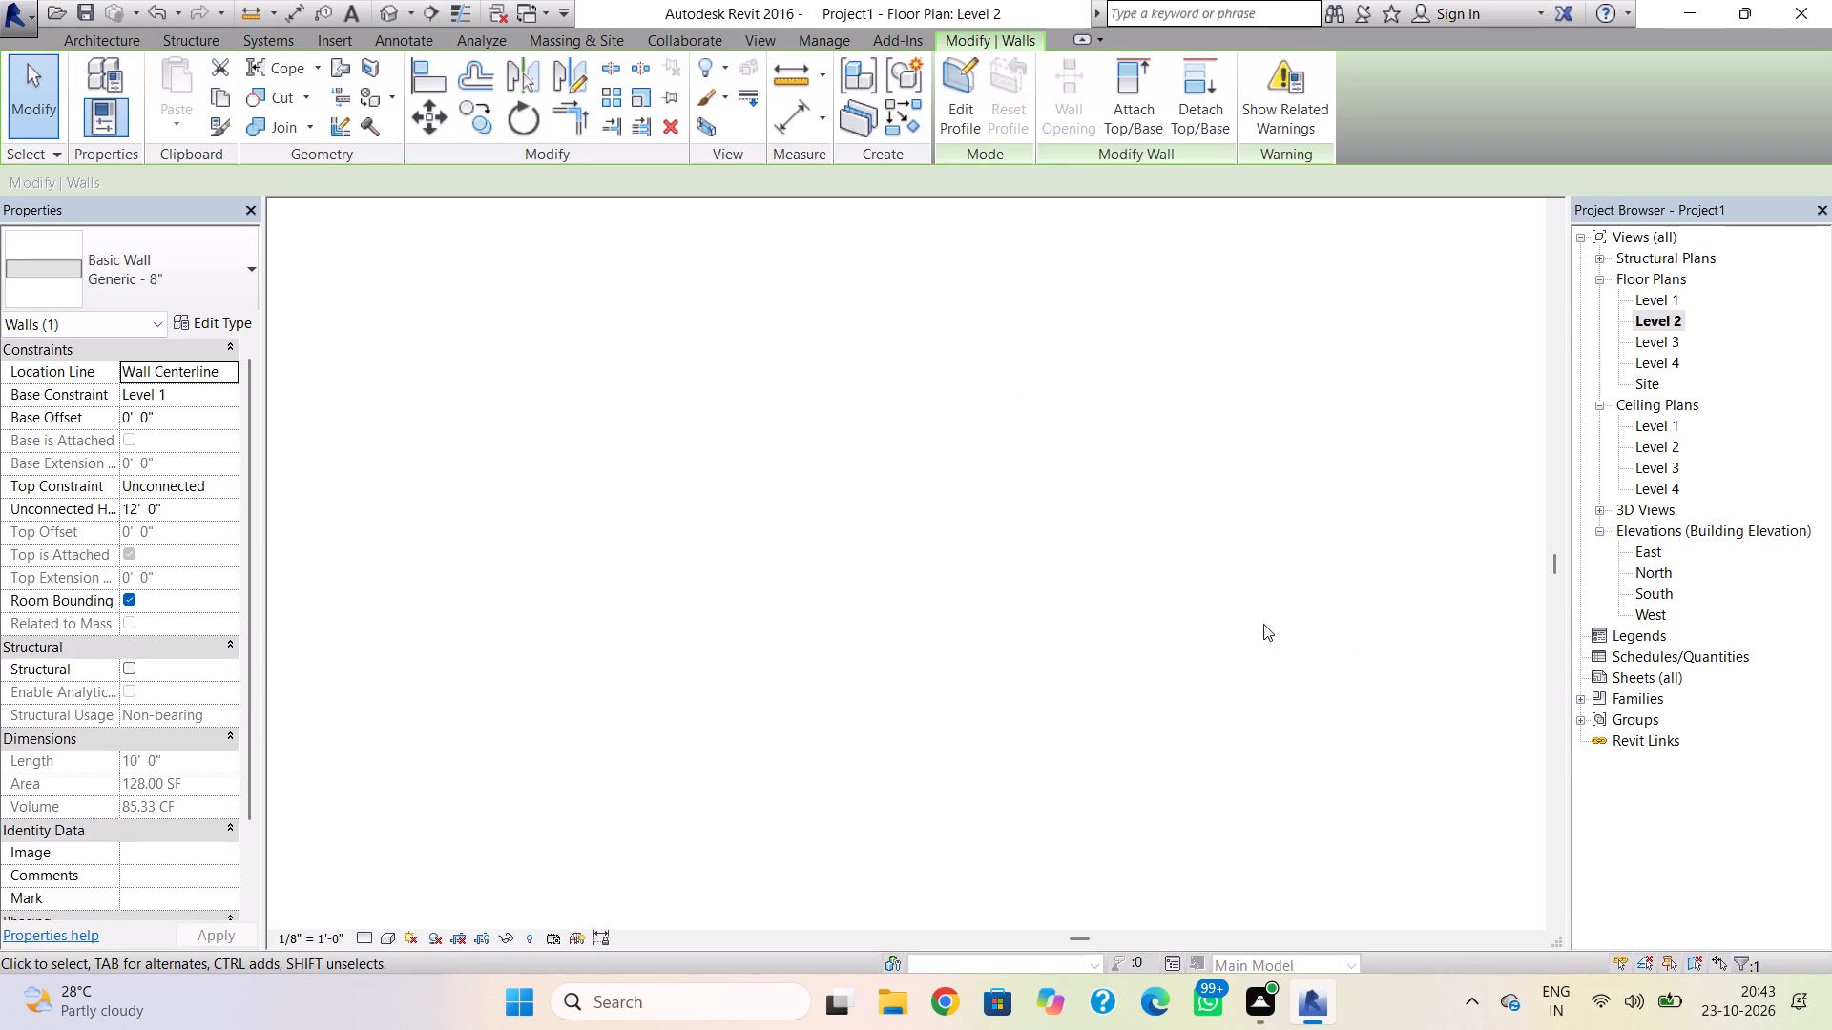
pyautogui.scroll(3, 864, 638)
pyautogui.click(864, 636)
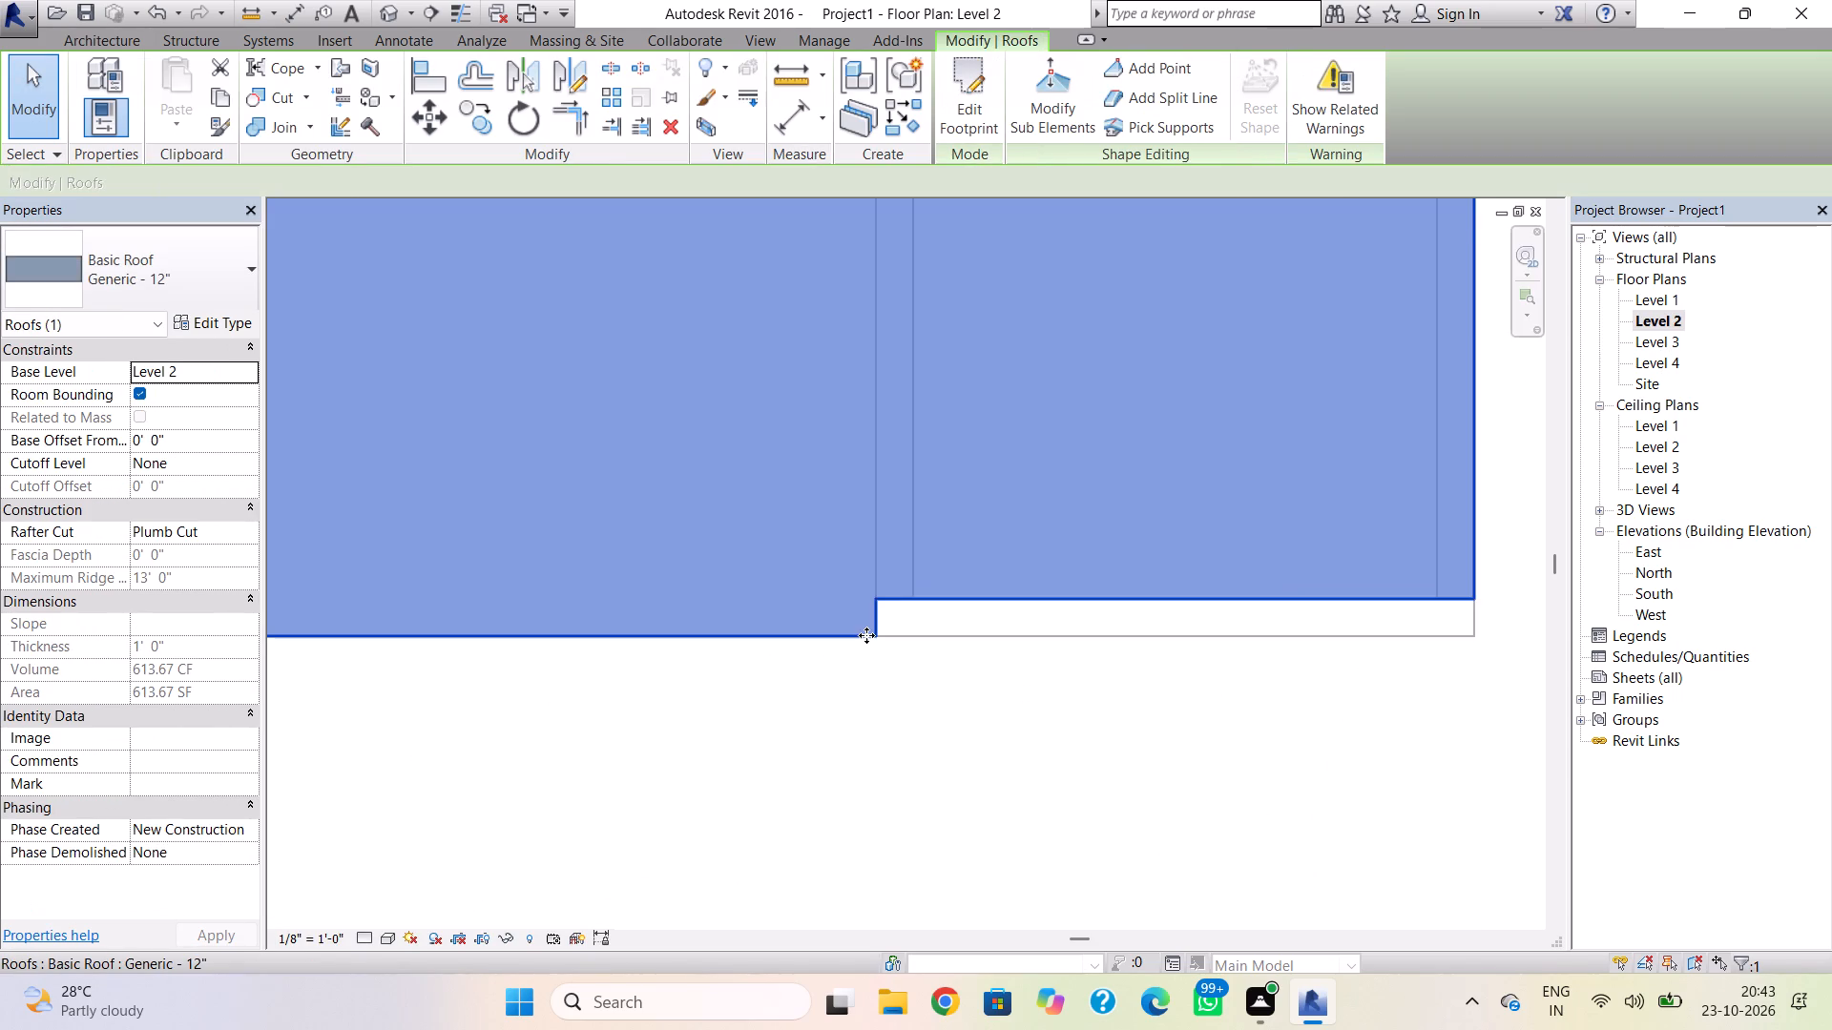
pyautogui.scroll(4, 866, 635)
pyautogui.doubleClick(866, 635)
pyautogui.click(883, 624)
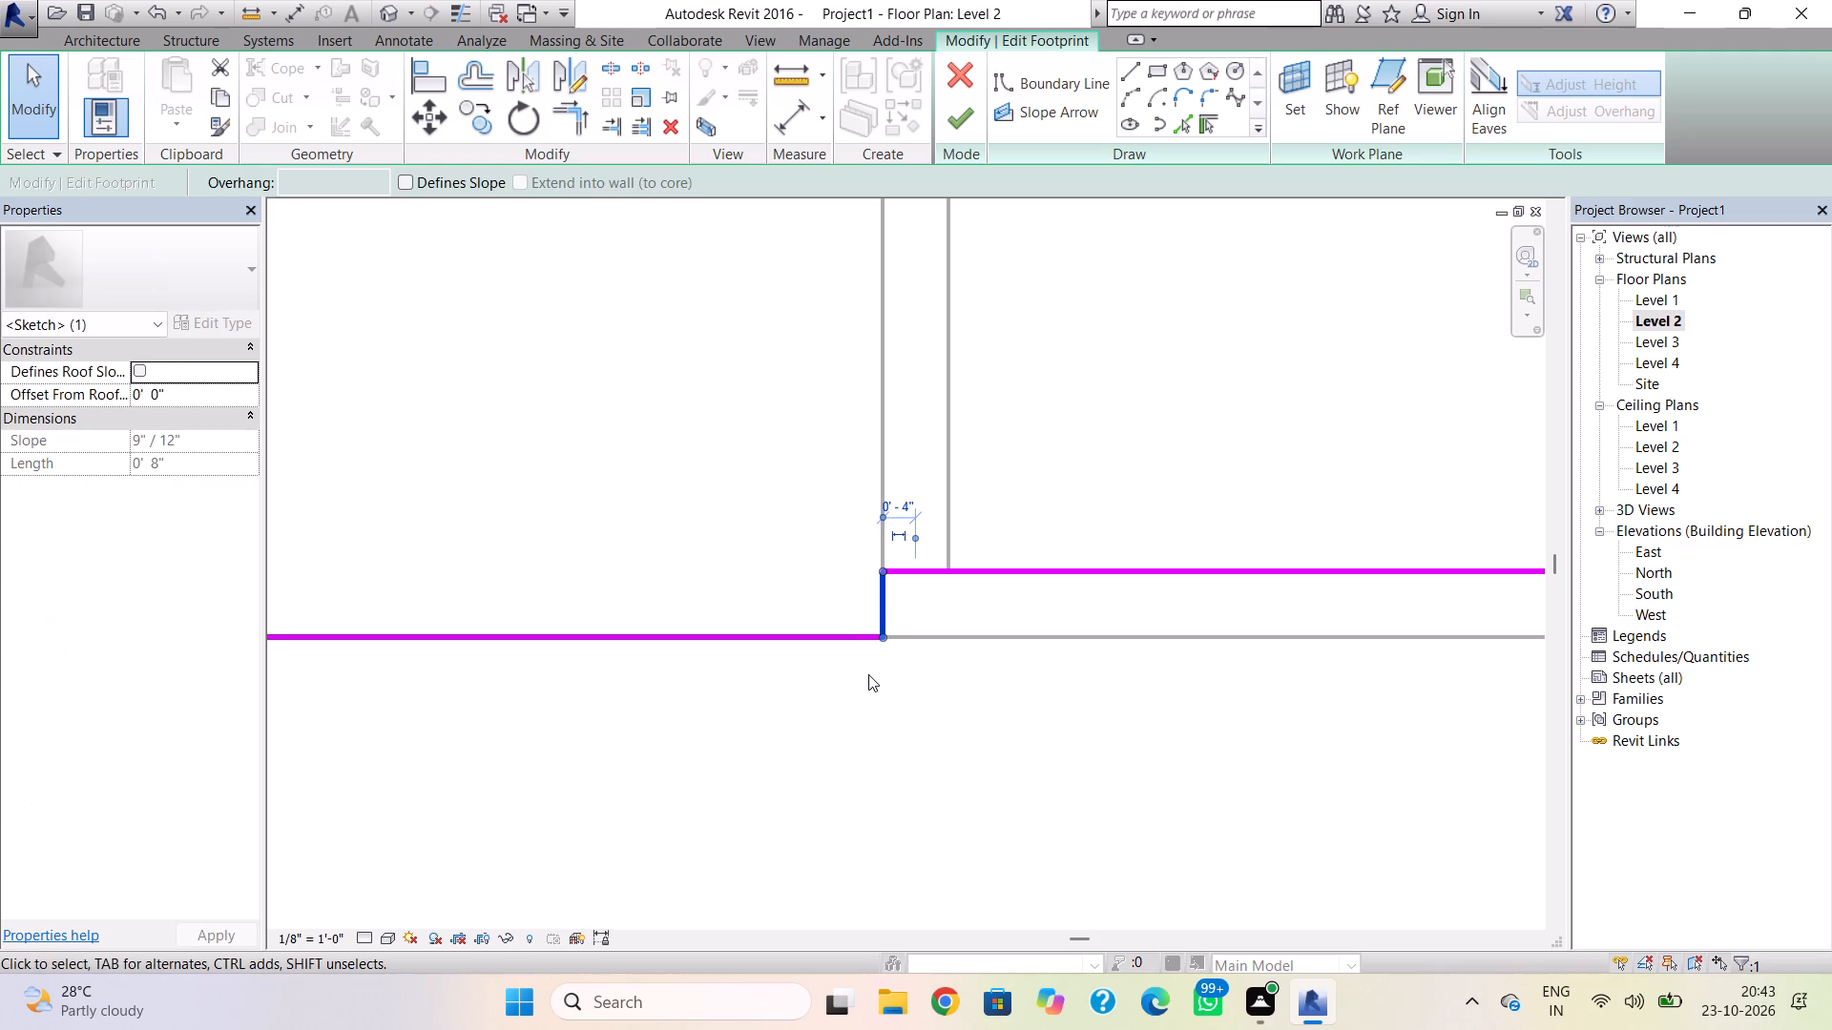
pyautogui.press('Left')
pyautogui.click(907, 570)
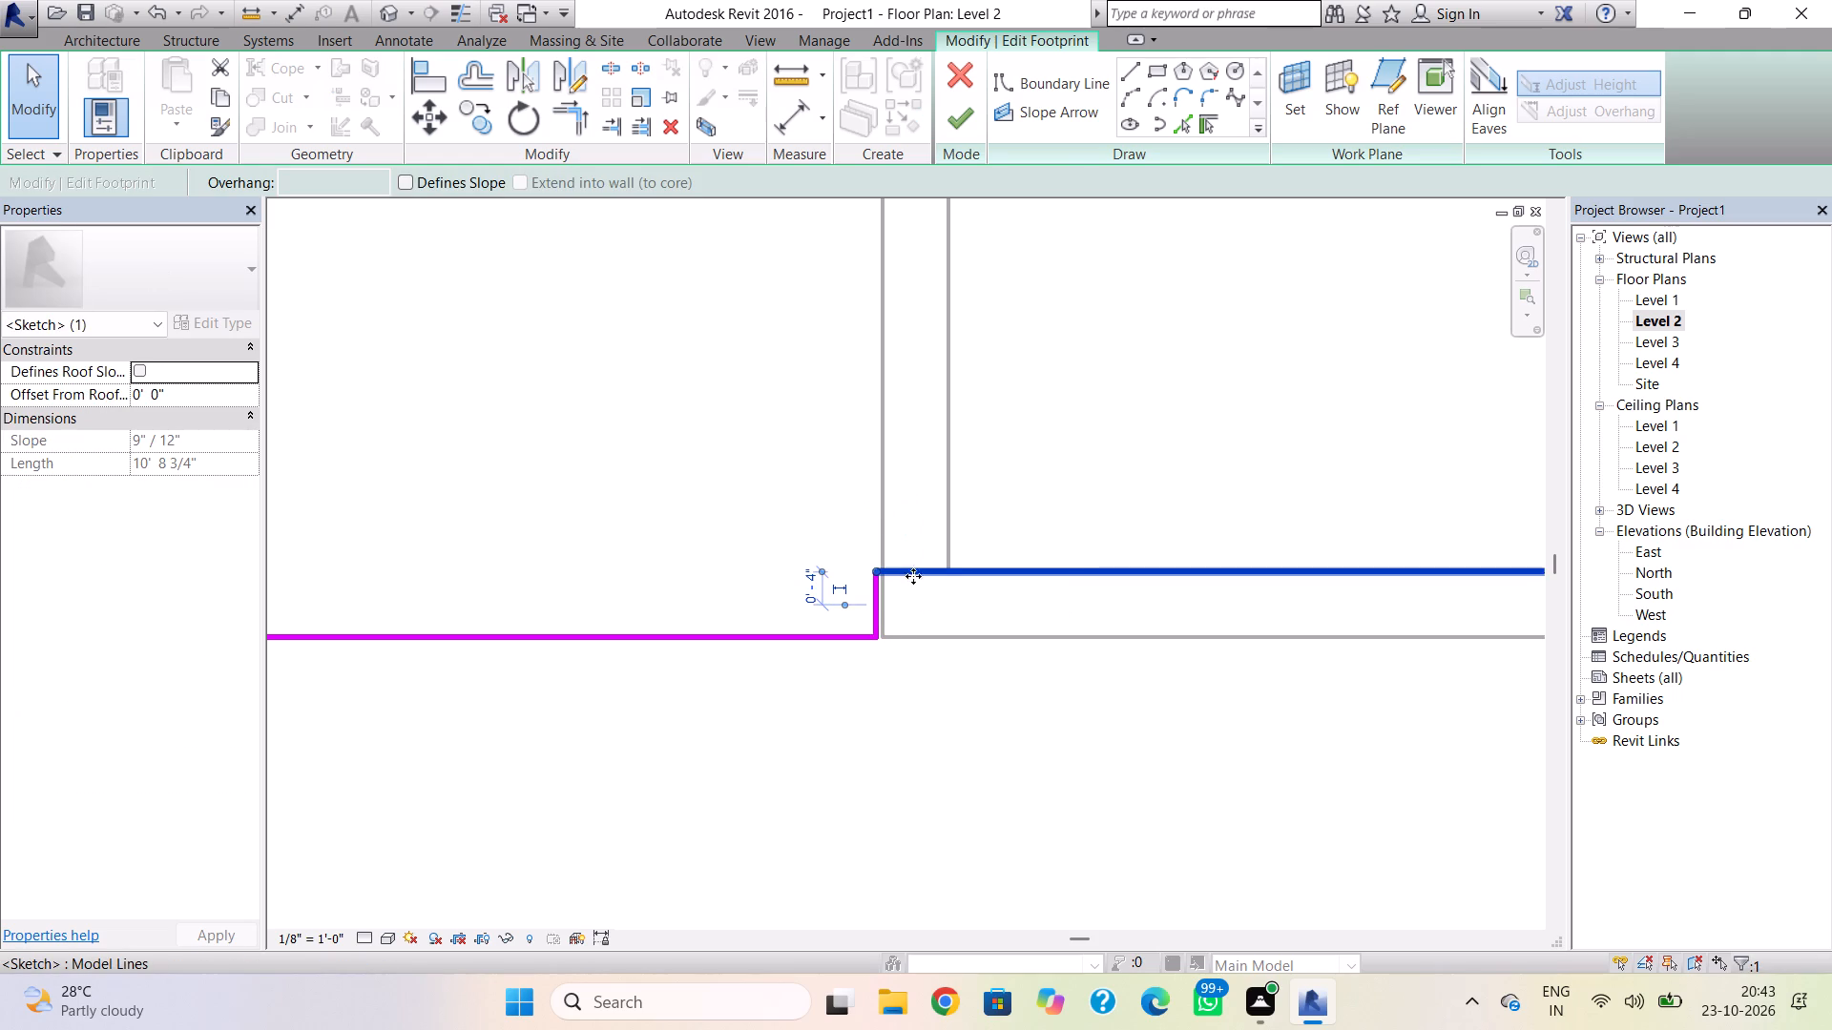
pyautogui.click(874, 607)
pyautogui.scroll(7, 877, 614)
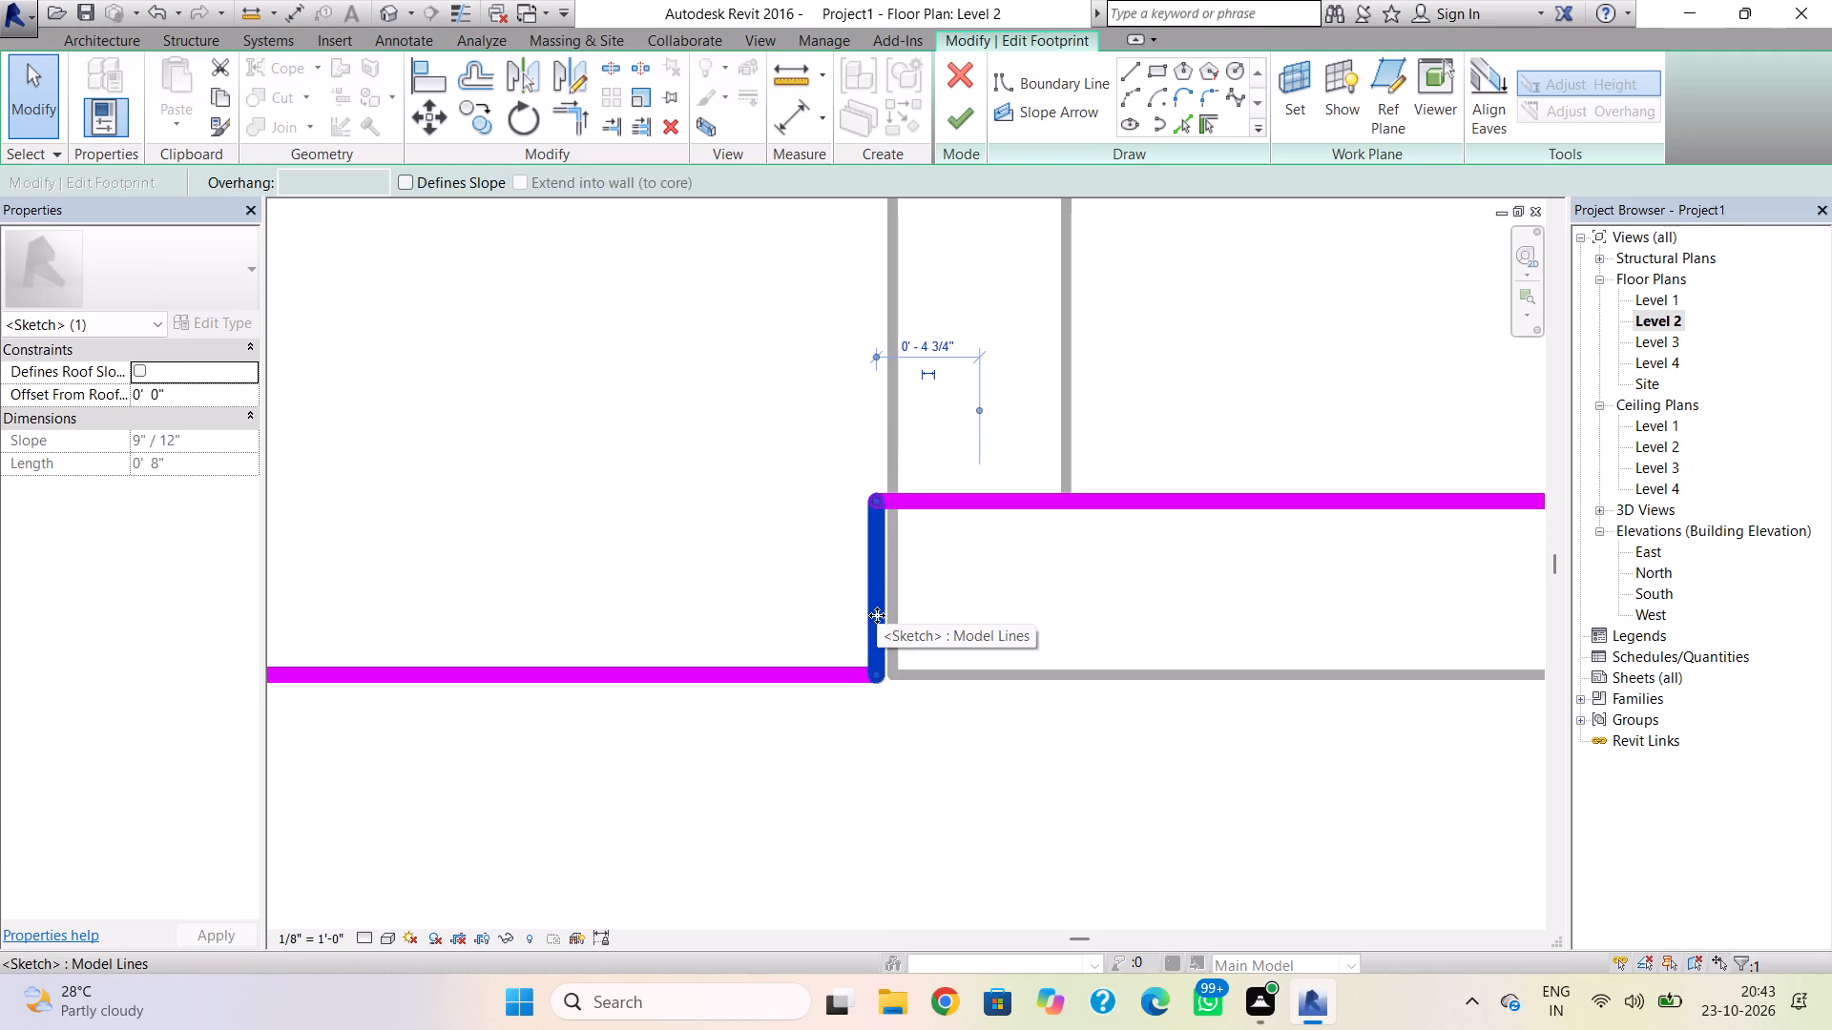
pyautogui.press('Right')
pyautogui.press('Left')
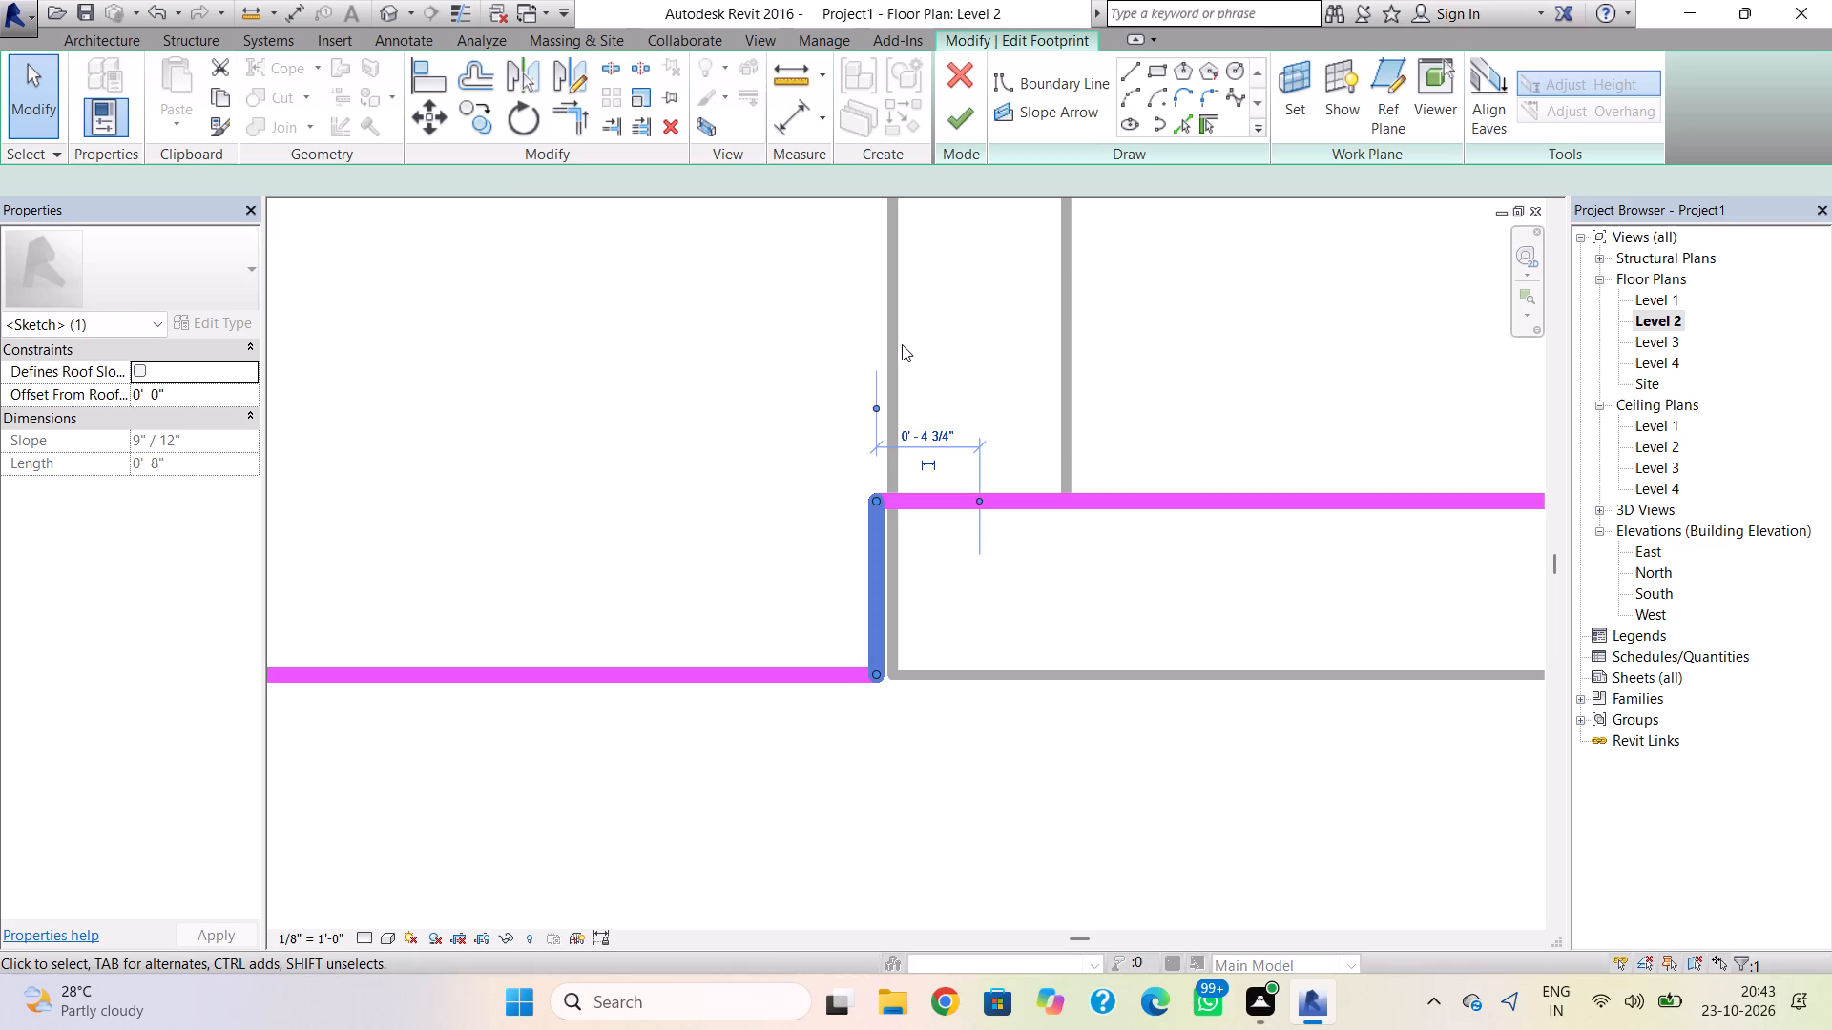
# Finish the roof footprint and attach the highlighted walls to the roof.
pyautogui.click(966, 117)
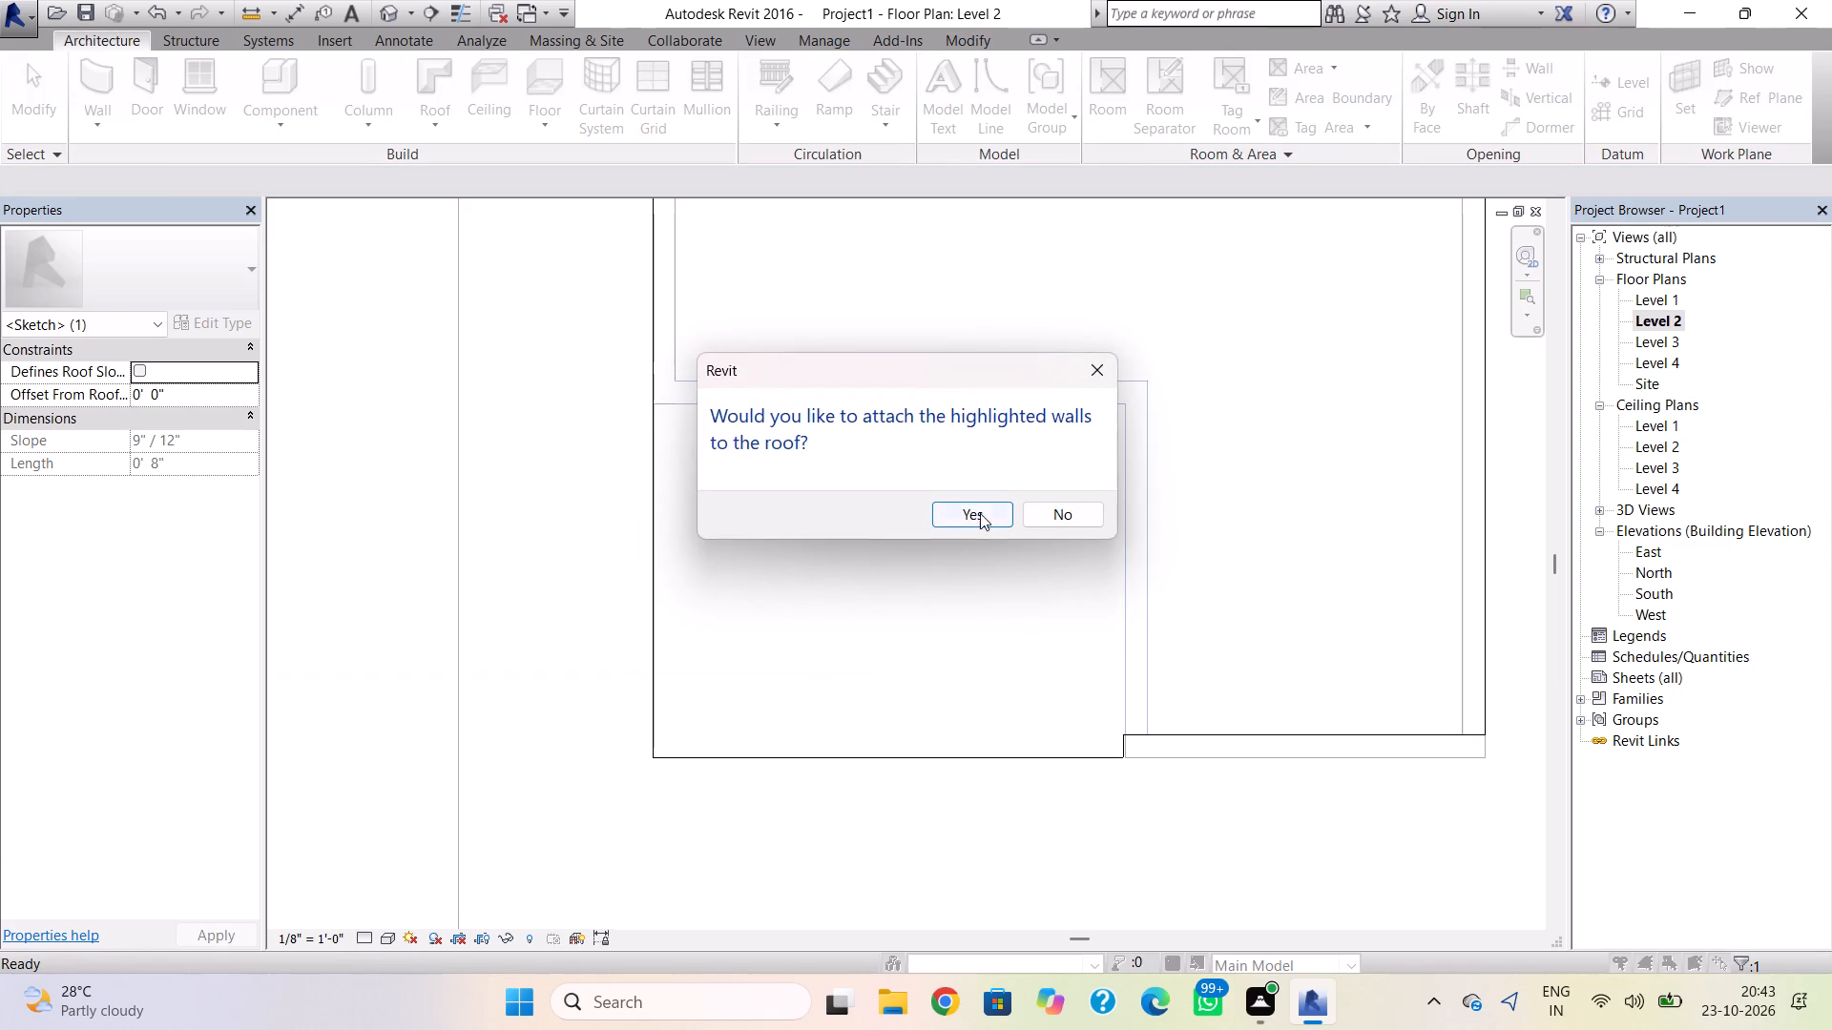
pyautogui.click(980, 513)
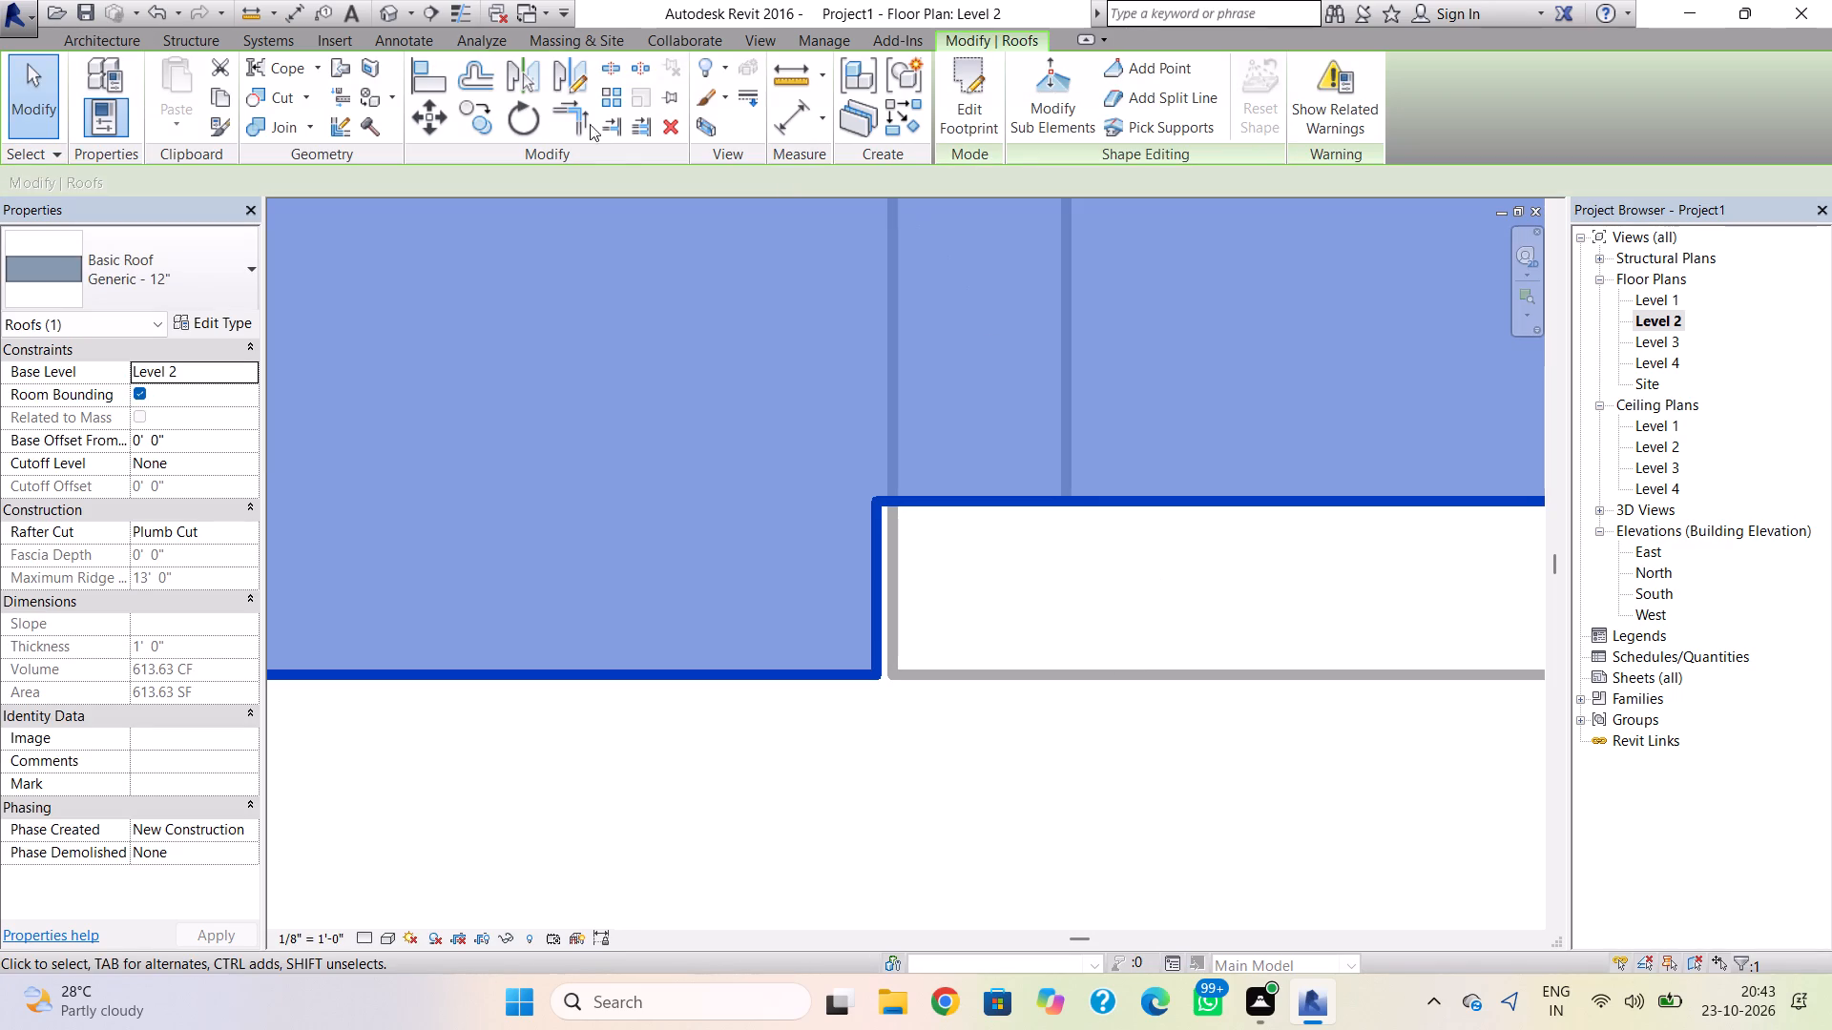
# Delete the short south wall in the default 3D view.
pyautogui.click(400, 12)
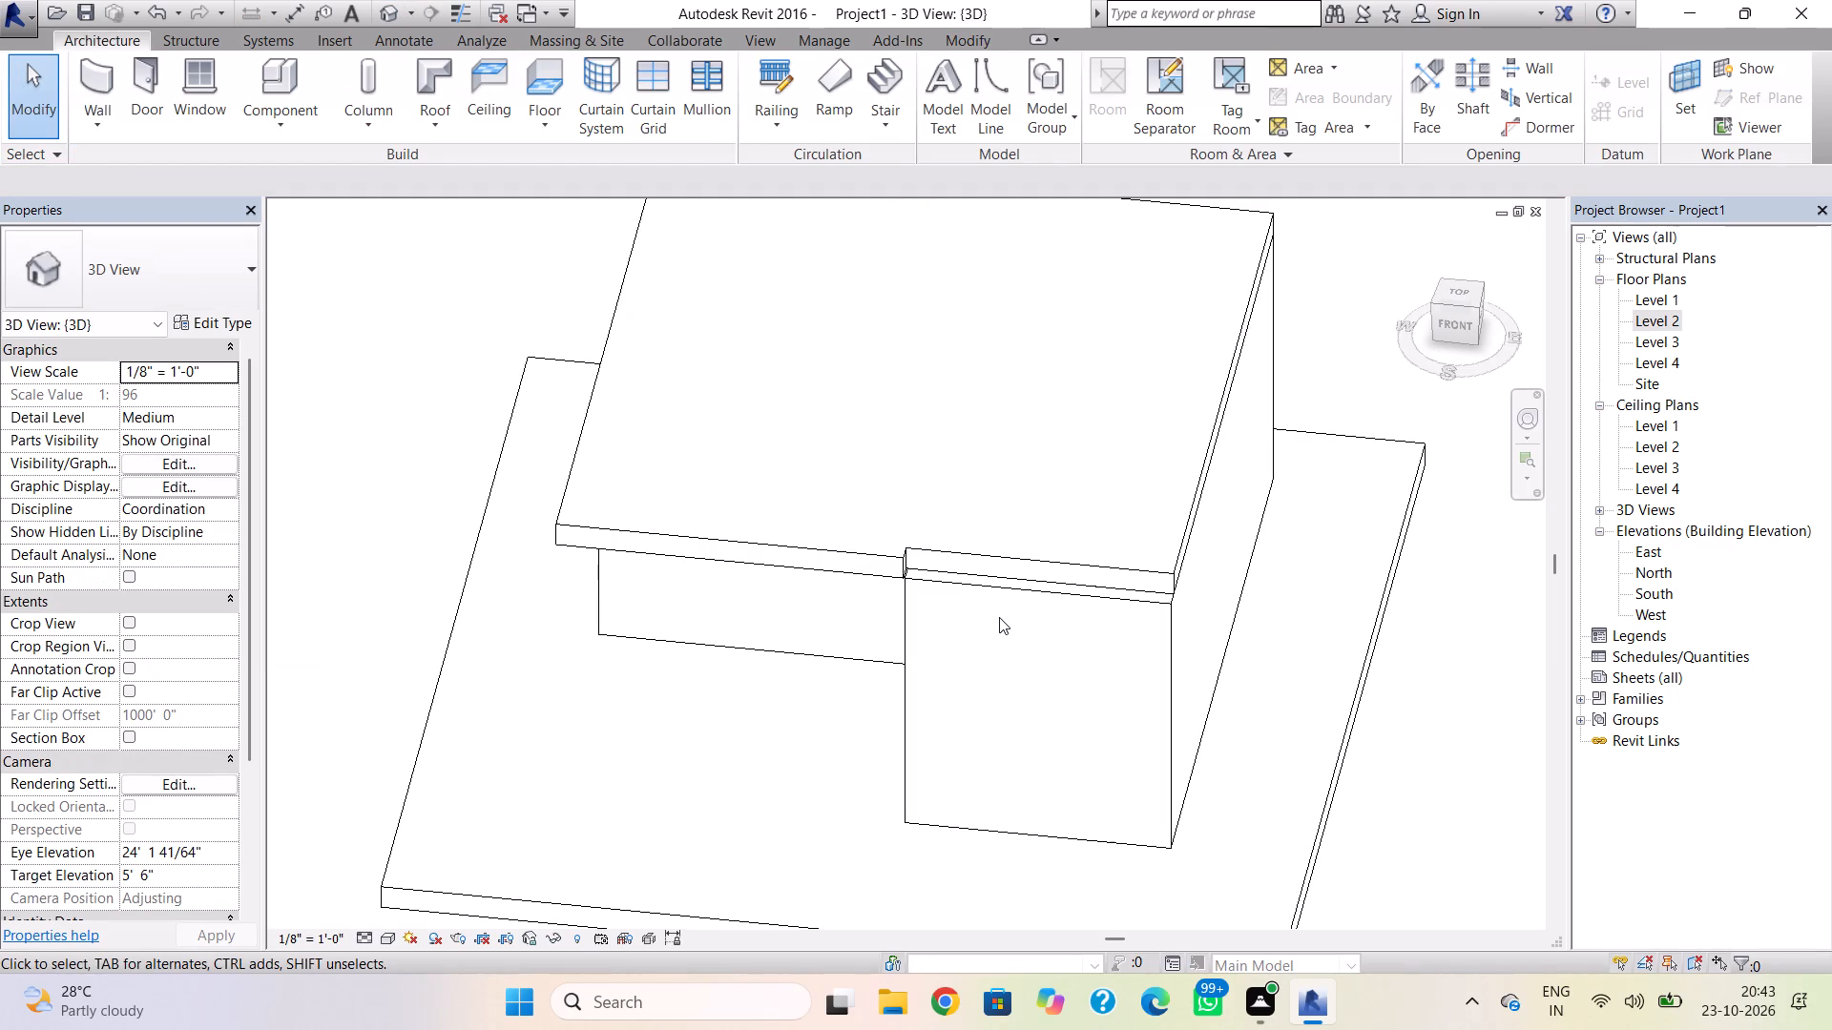
pyautogui.click(994, 588)
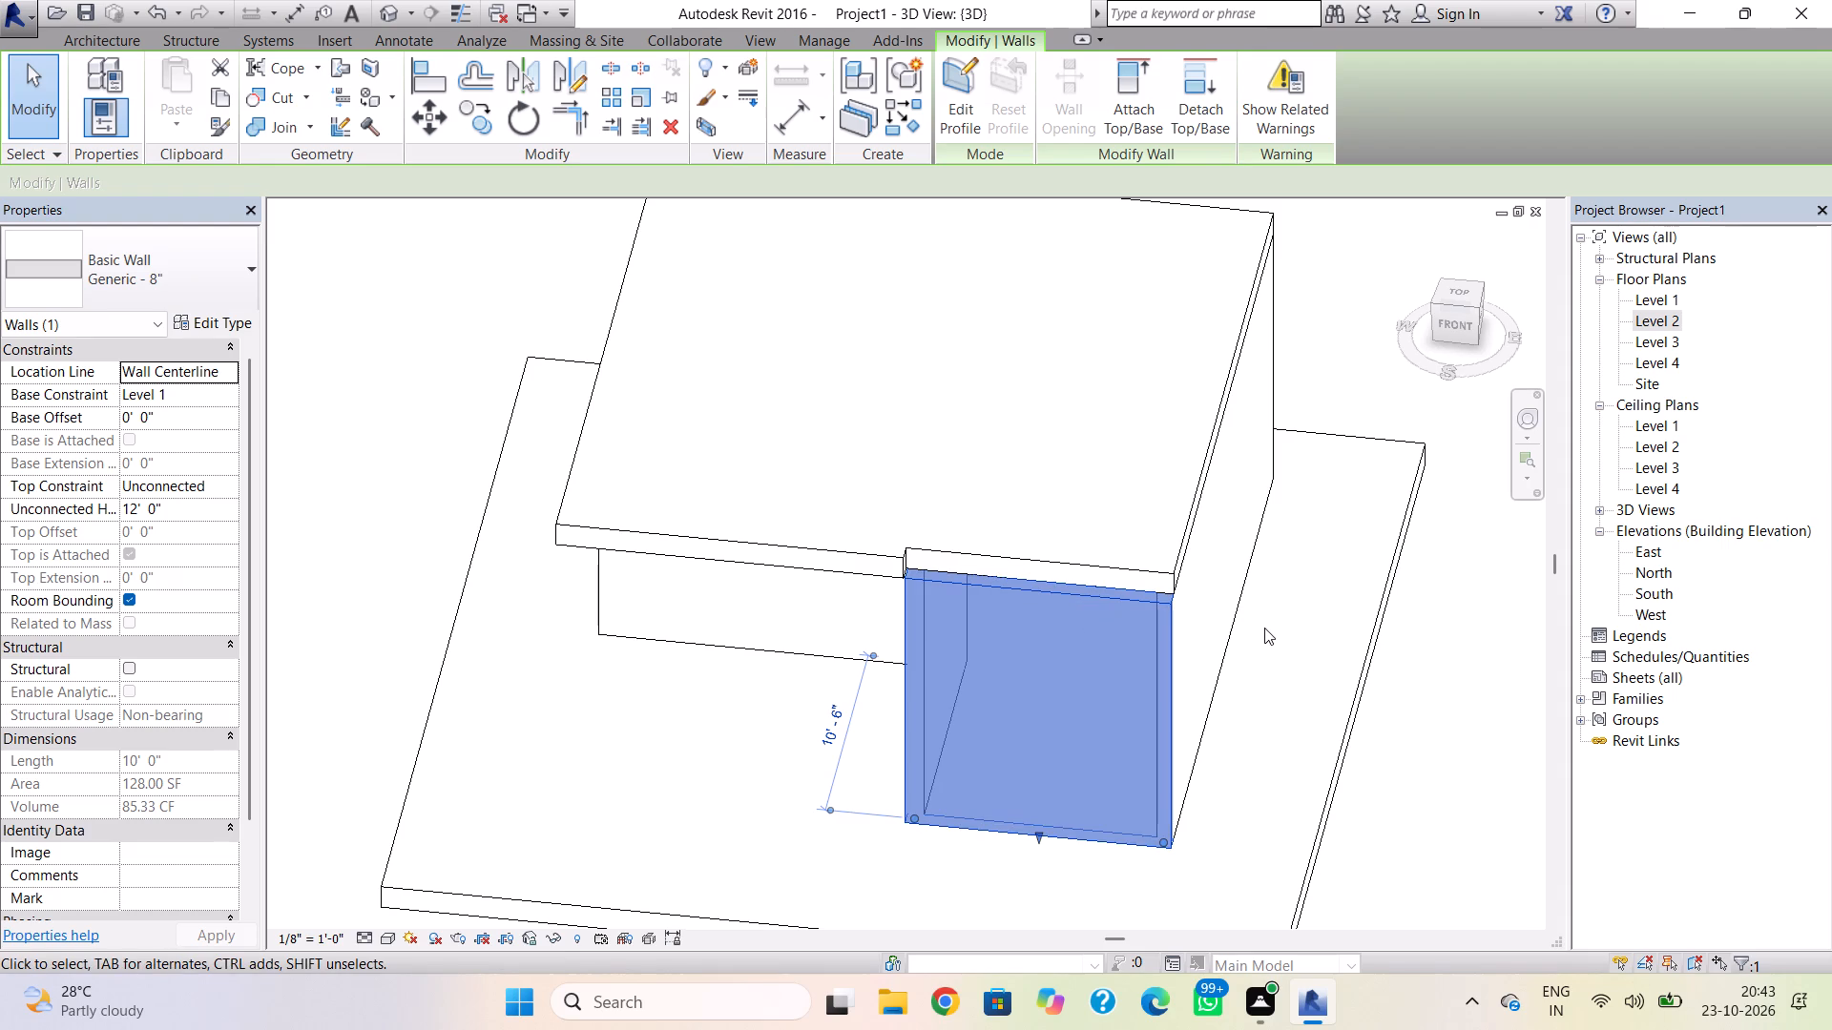
pyautogui.press('Delete')
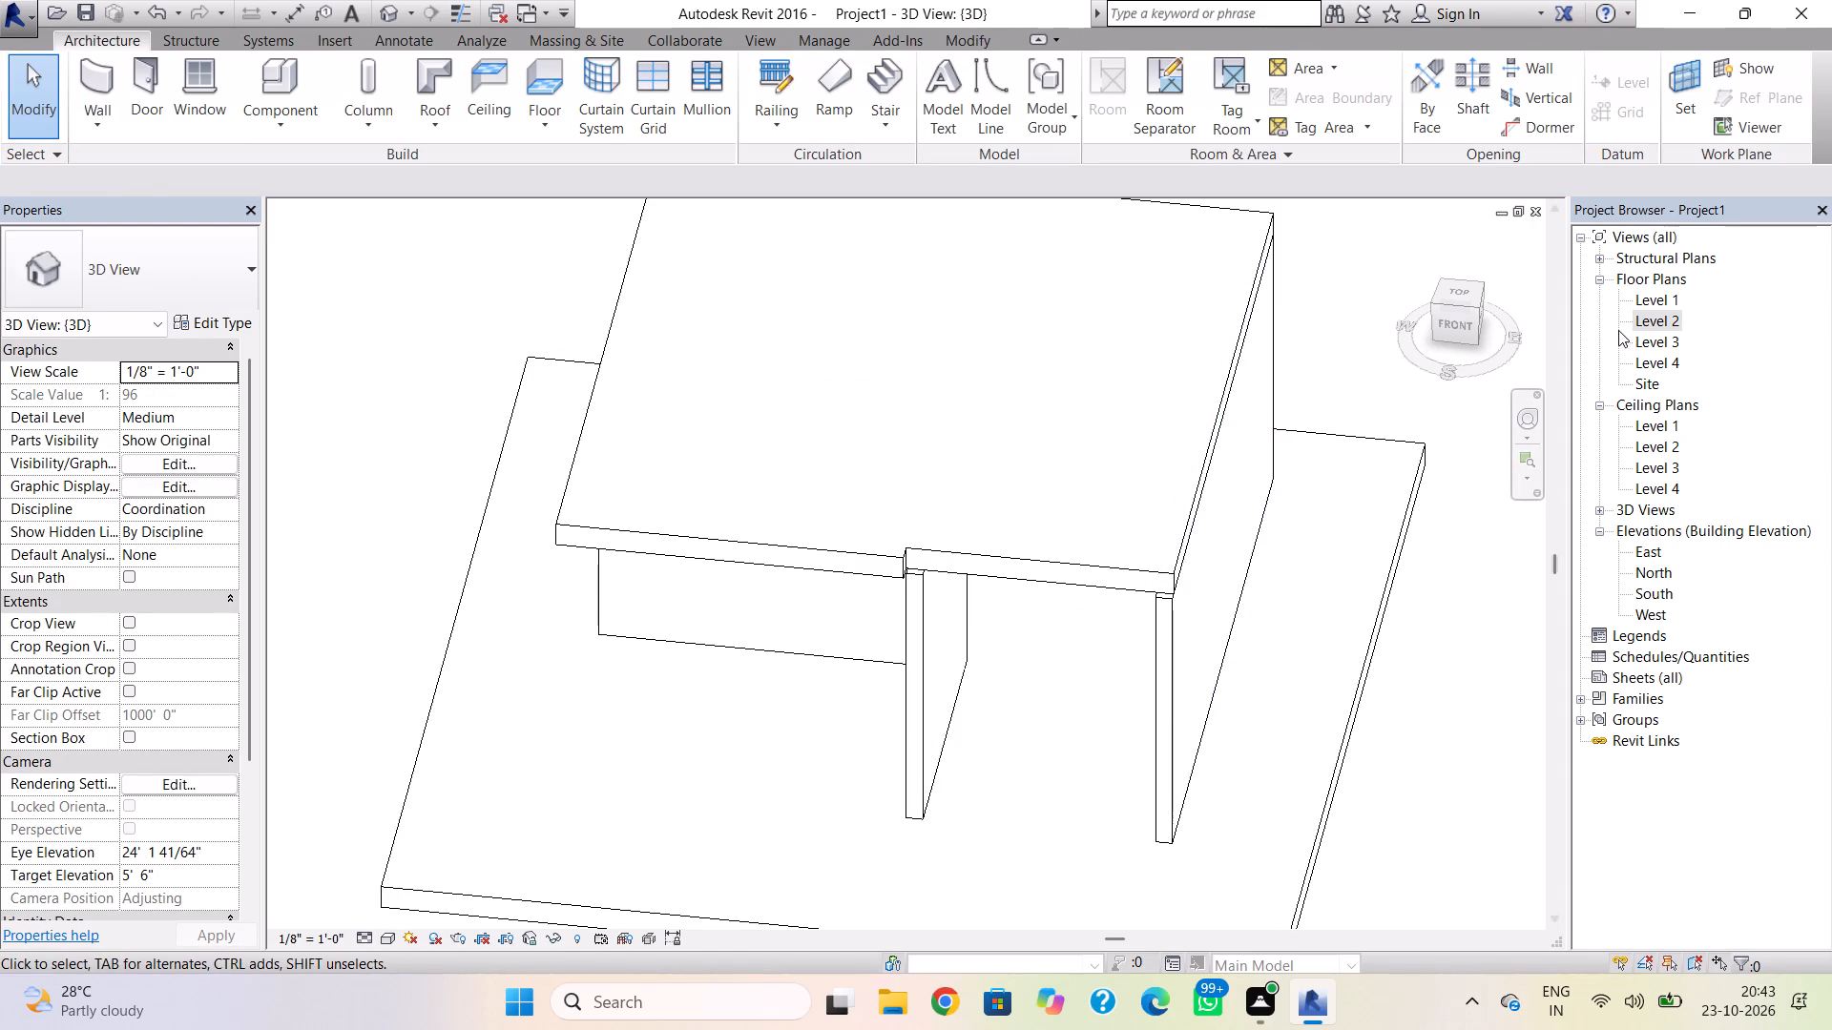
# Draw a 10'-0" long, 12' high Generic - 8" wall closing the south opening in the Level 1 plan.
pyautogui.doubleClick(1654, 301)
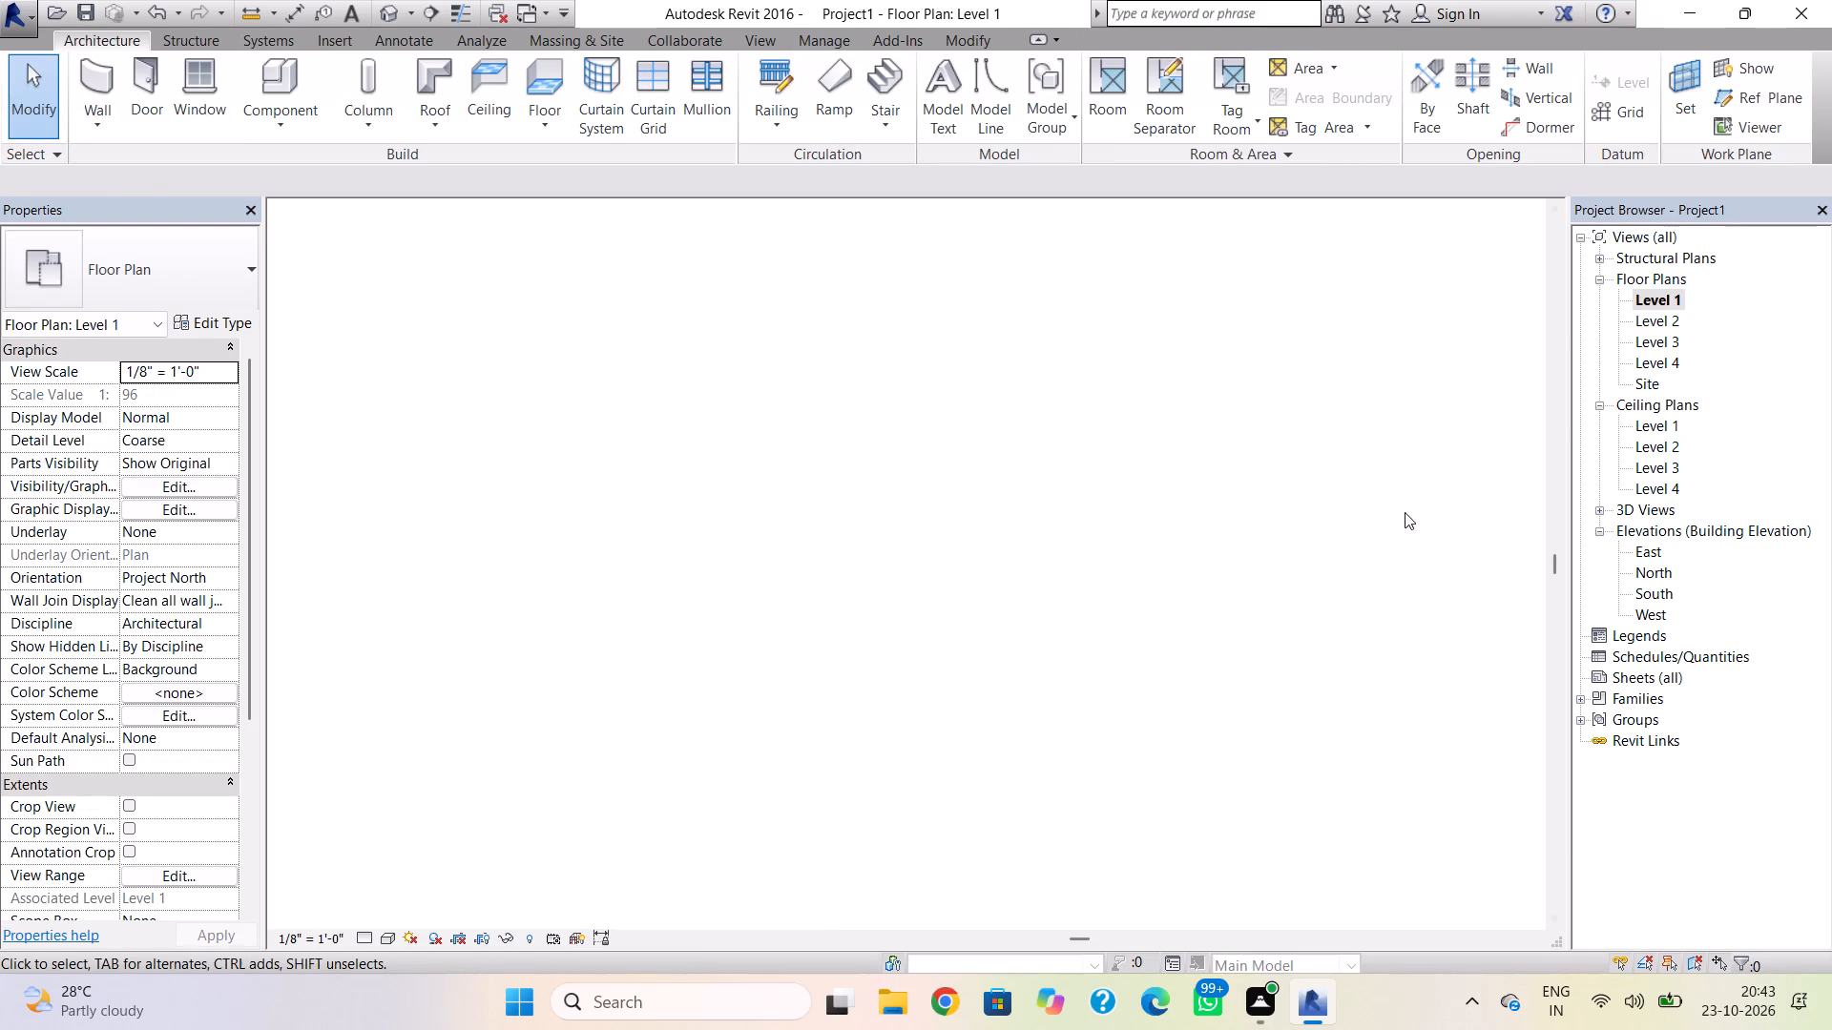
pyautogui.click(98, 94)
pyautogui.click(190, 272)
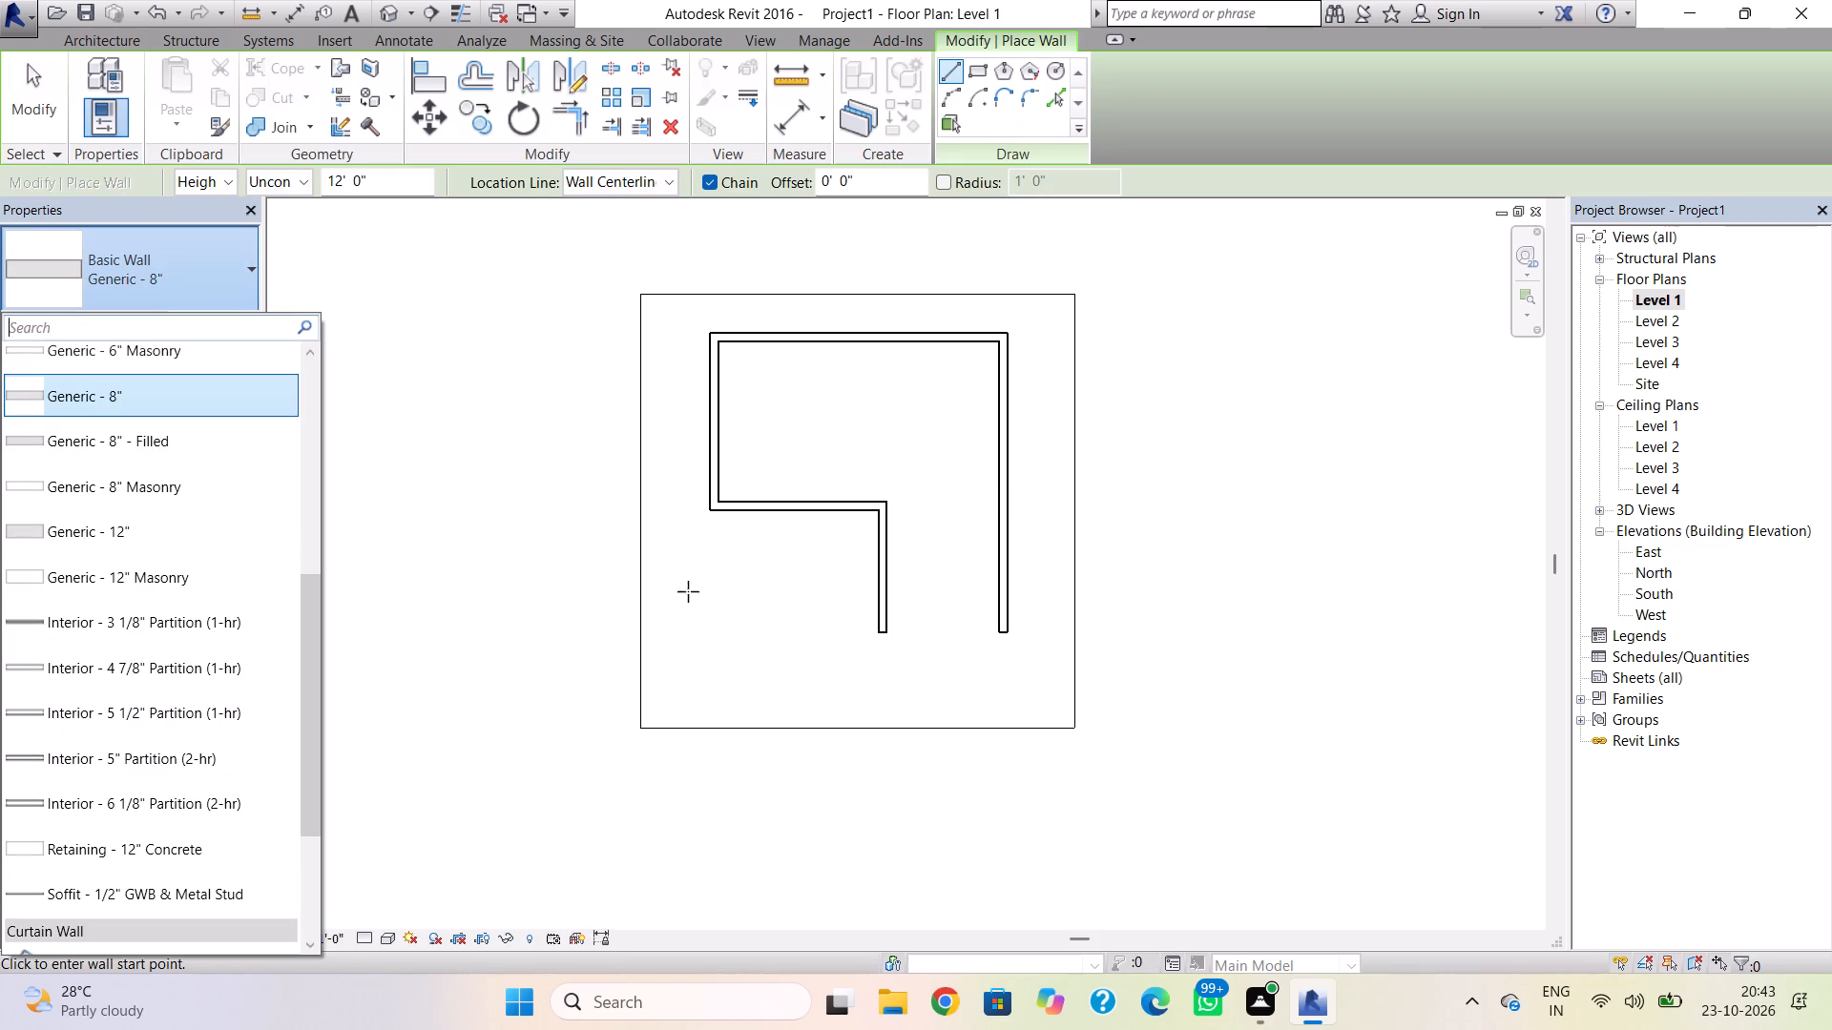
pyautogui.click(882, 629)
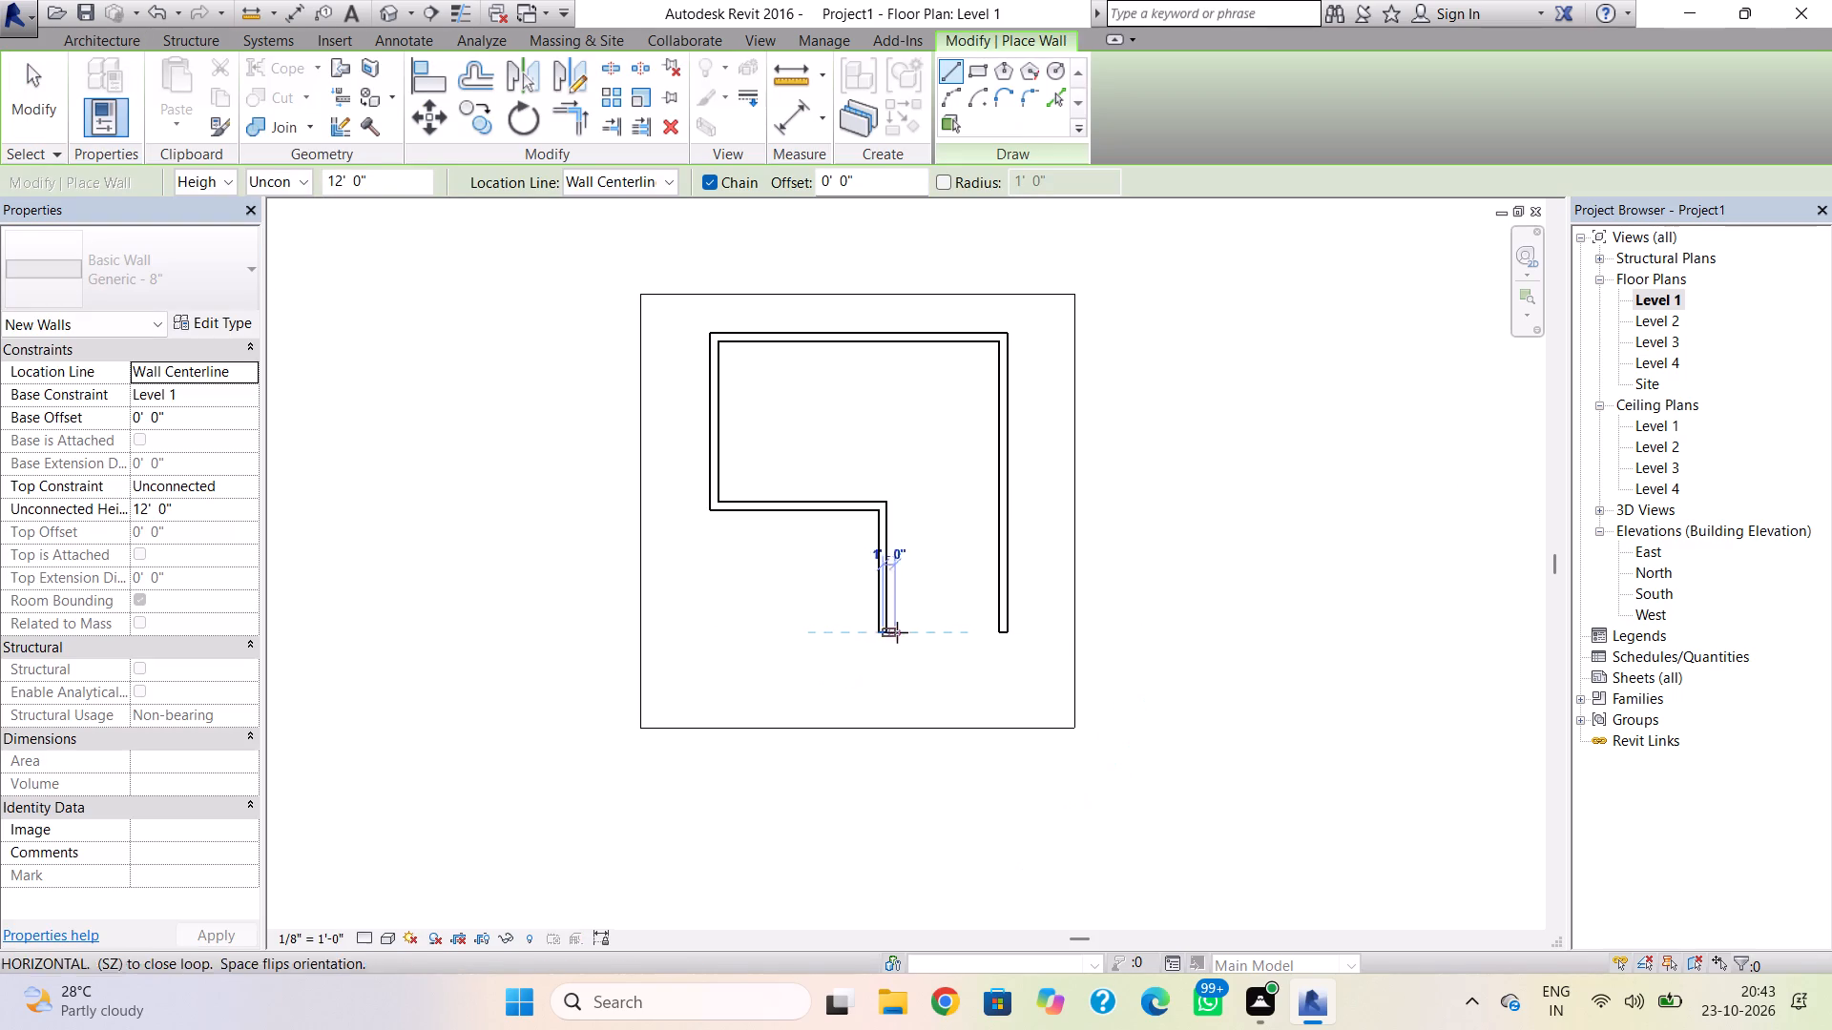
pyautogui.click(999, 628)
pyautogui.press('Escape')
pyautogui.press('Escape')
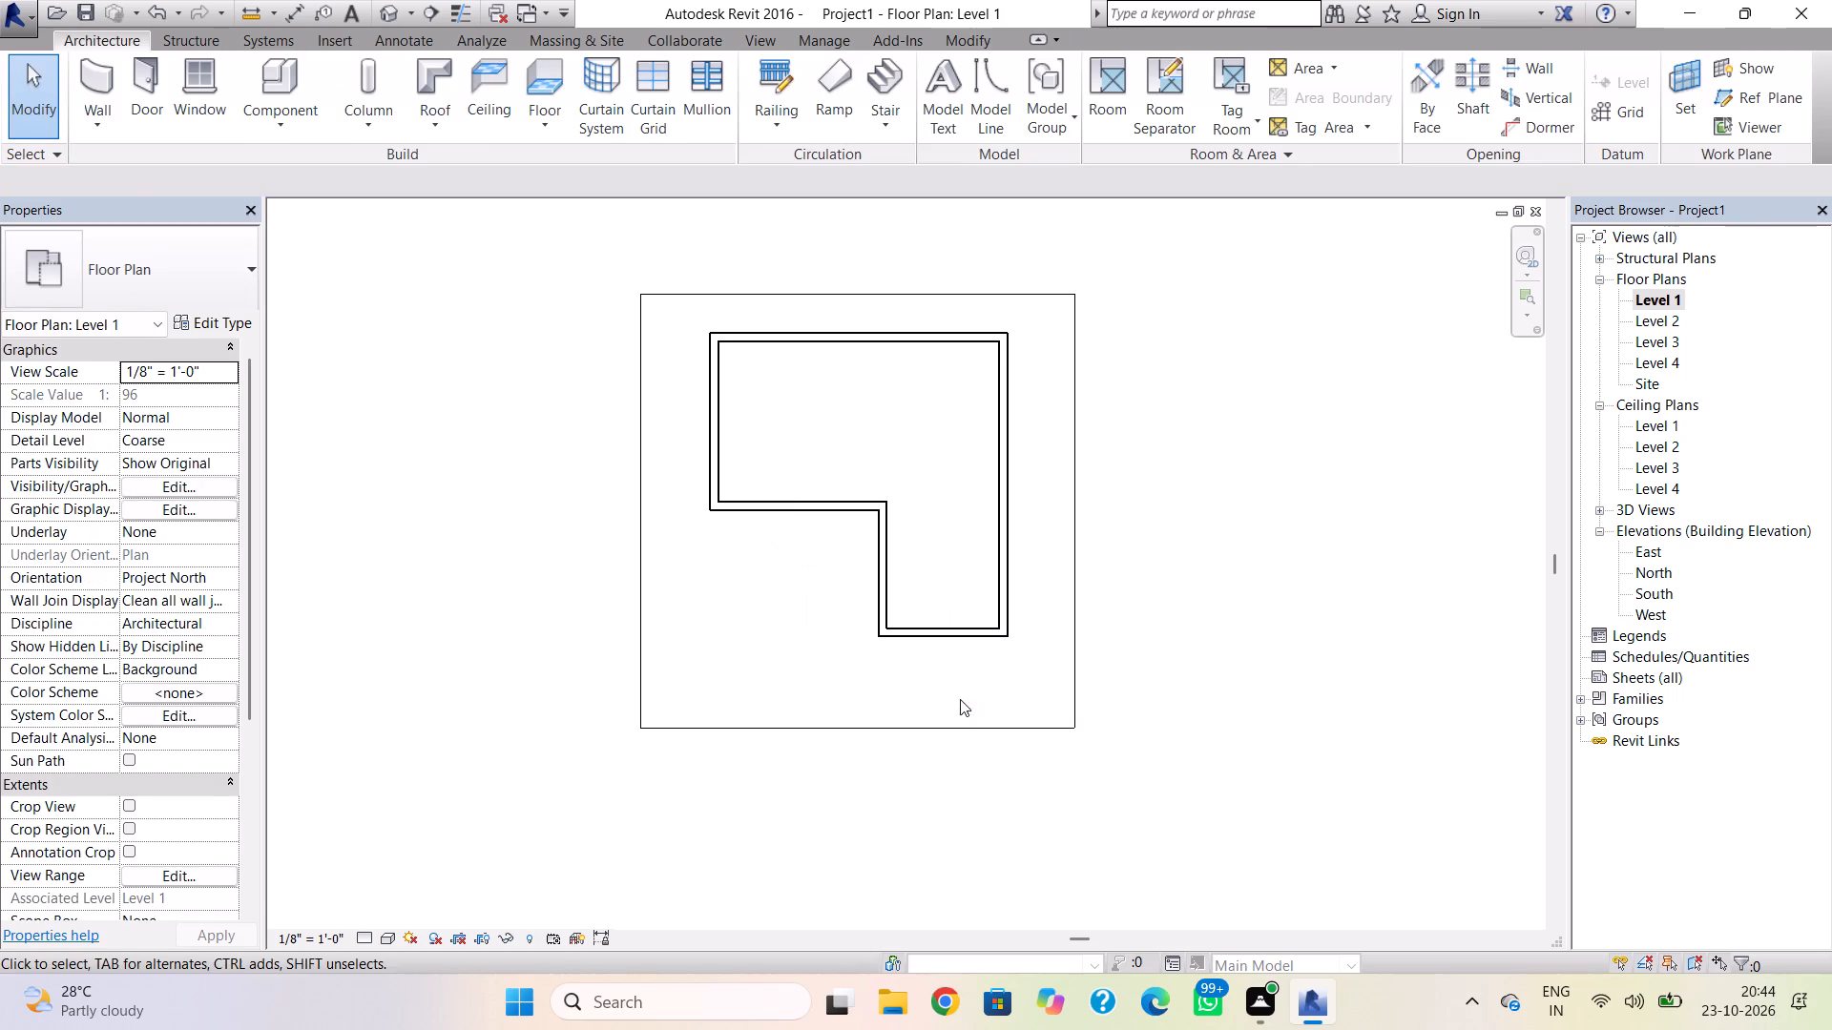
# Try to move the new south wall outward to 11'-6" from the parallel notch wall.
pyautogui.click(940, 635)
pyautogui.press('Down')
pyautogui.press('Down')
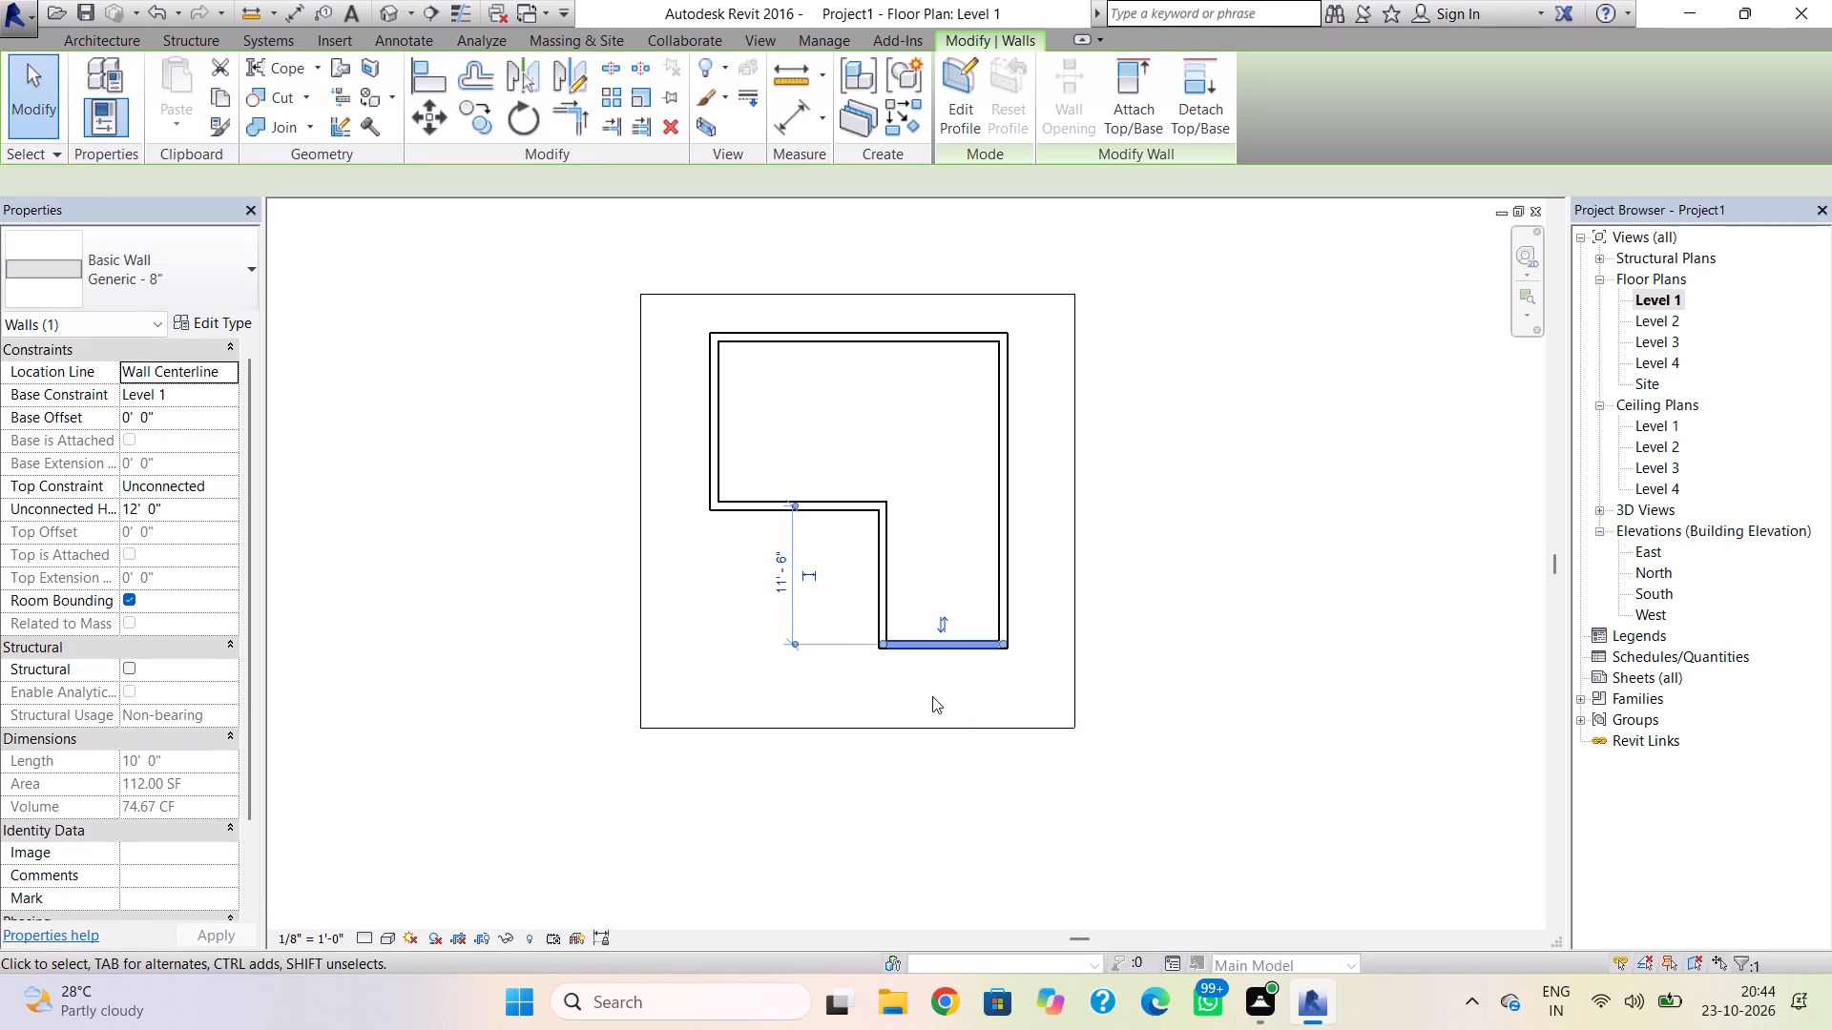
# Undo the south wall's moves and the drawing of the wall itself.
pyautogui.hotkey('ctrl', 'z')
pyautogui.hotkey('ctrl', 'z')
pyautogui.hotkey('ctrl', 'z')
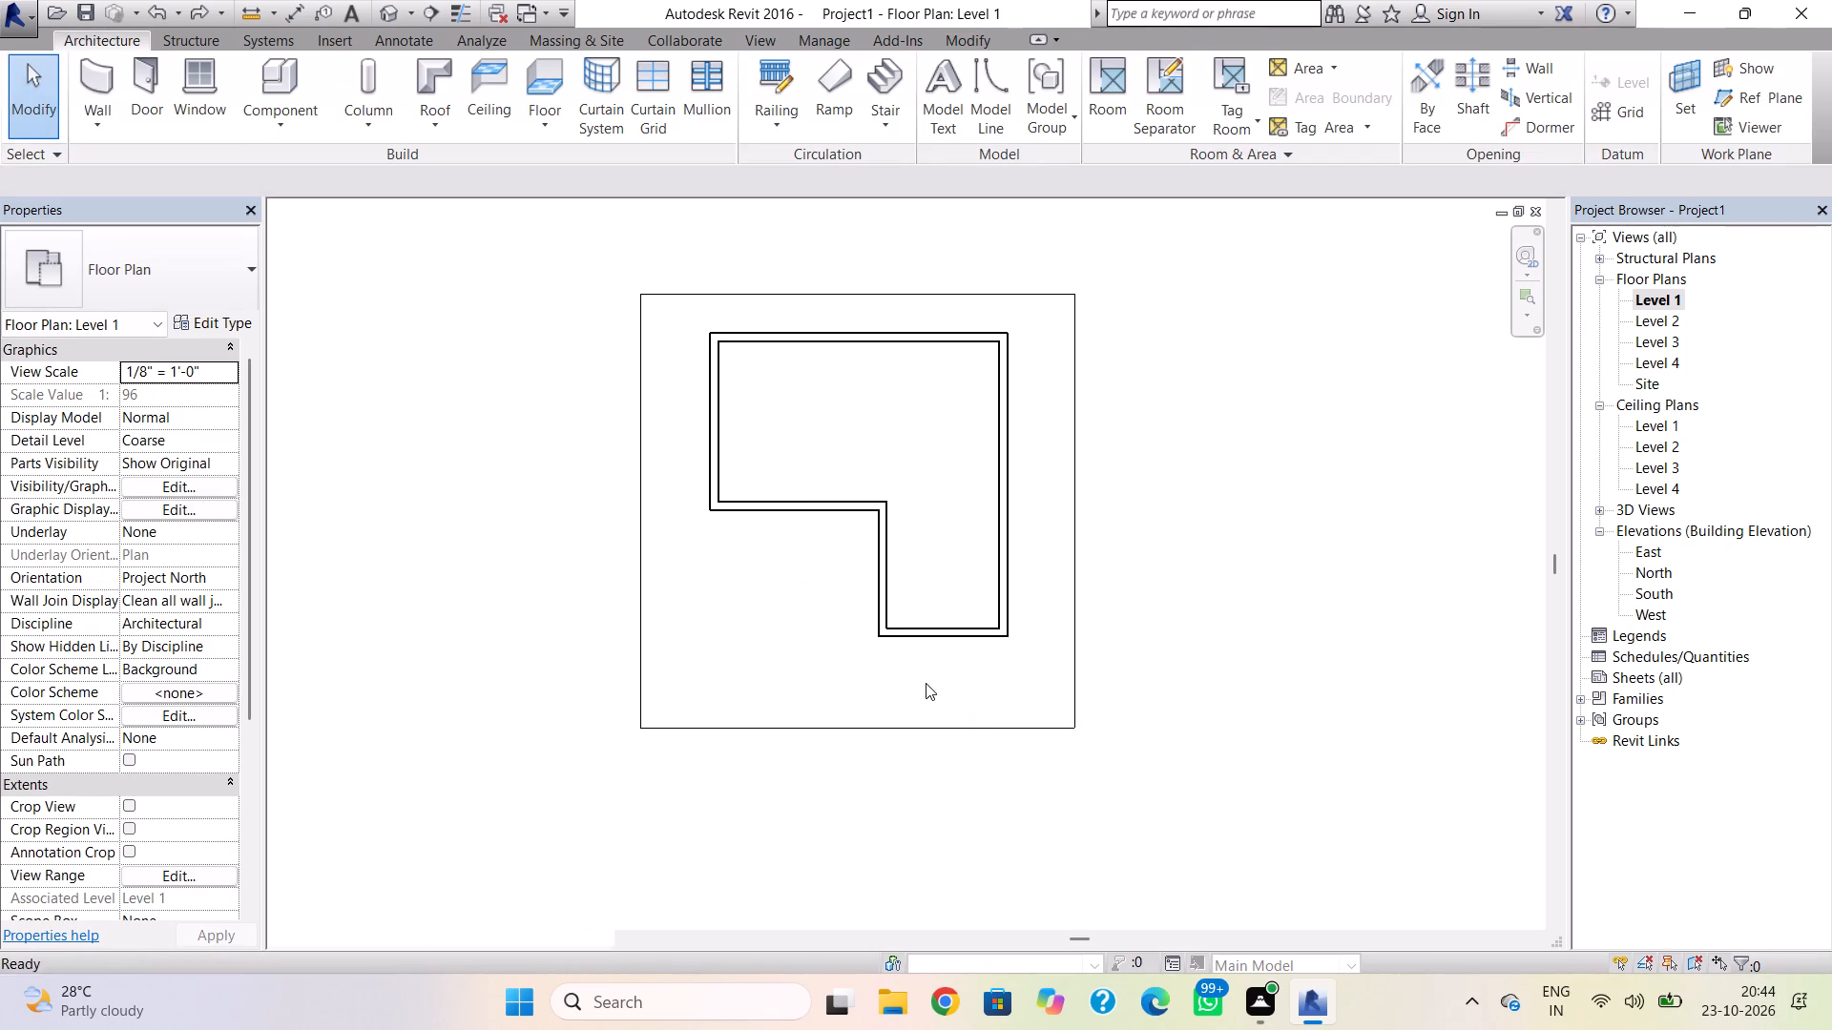
# Draw a 12' high Generic - 8" wall with location line Finish Face: Exterior, closing the south opening in the Level 1 plan.
pyautogui.click(93, 59)
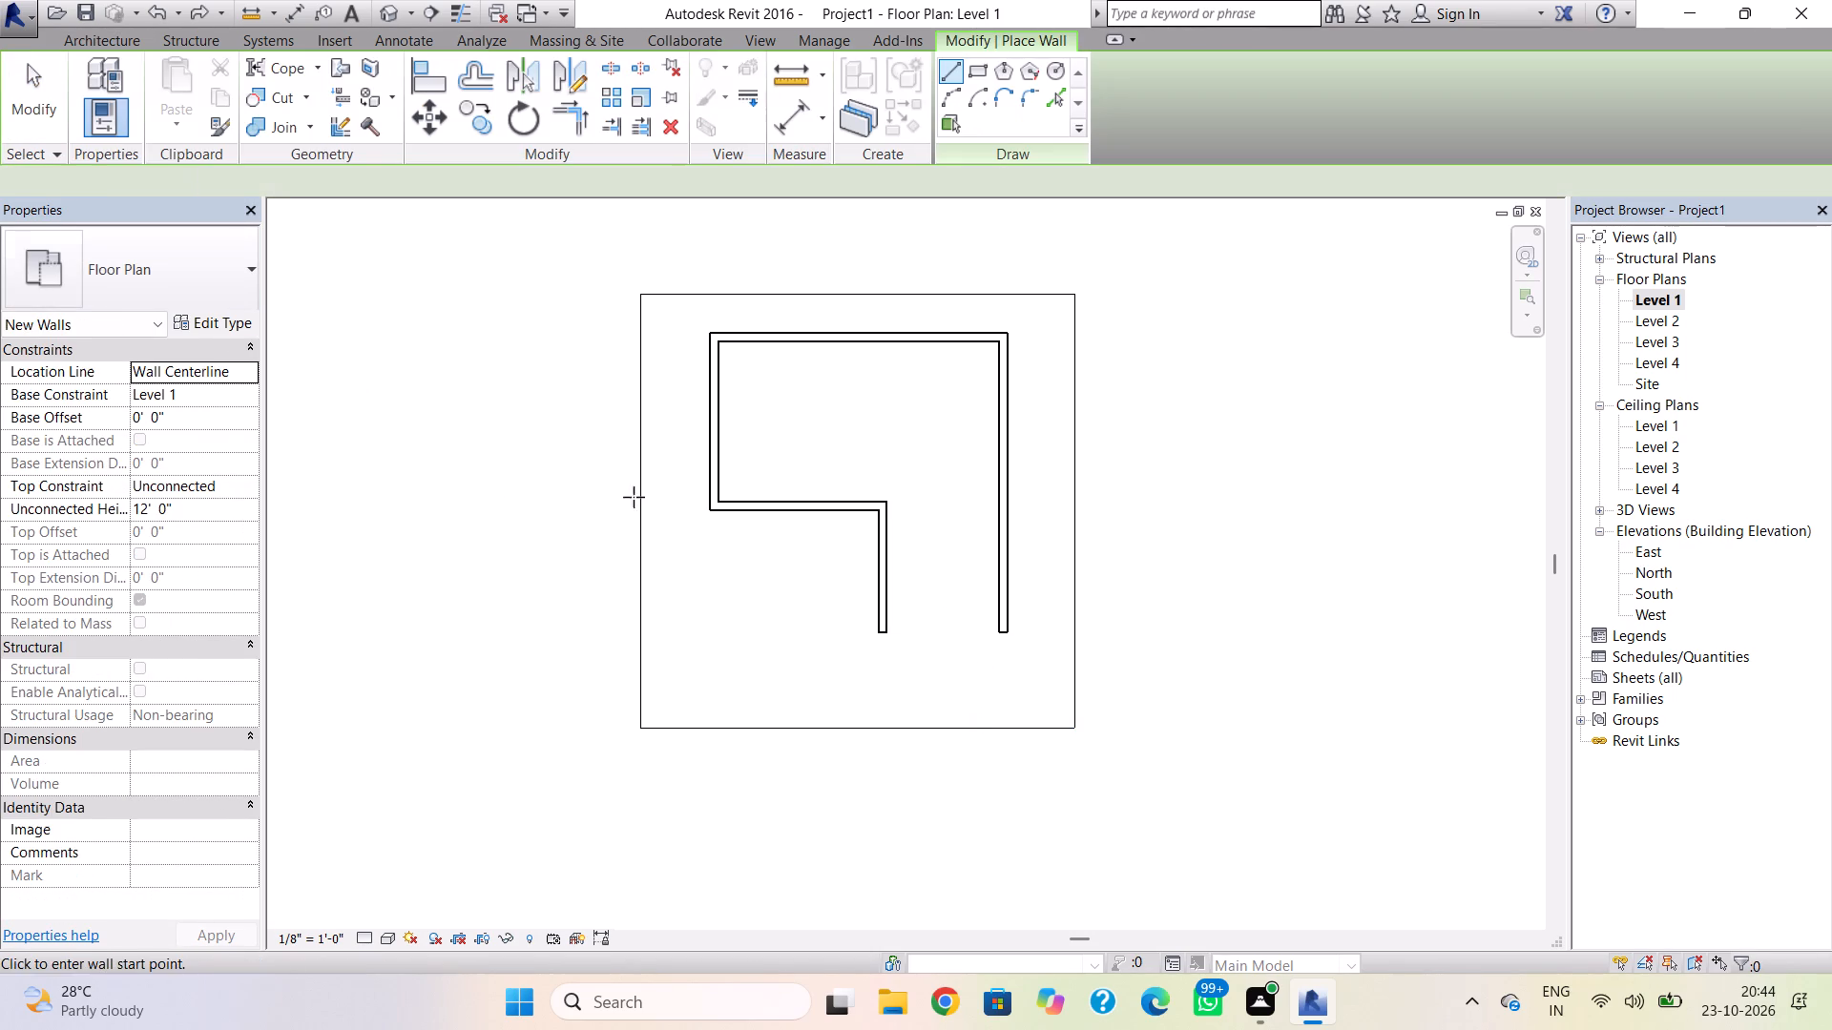
pyautogui.scroll(7, 891, 667)
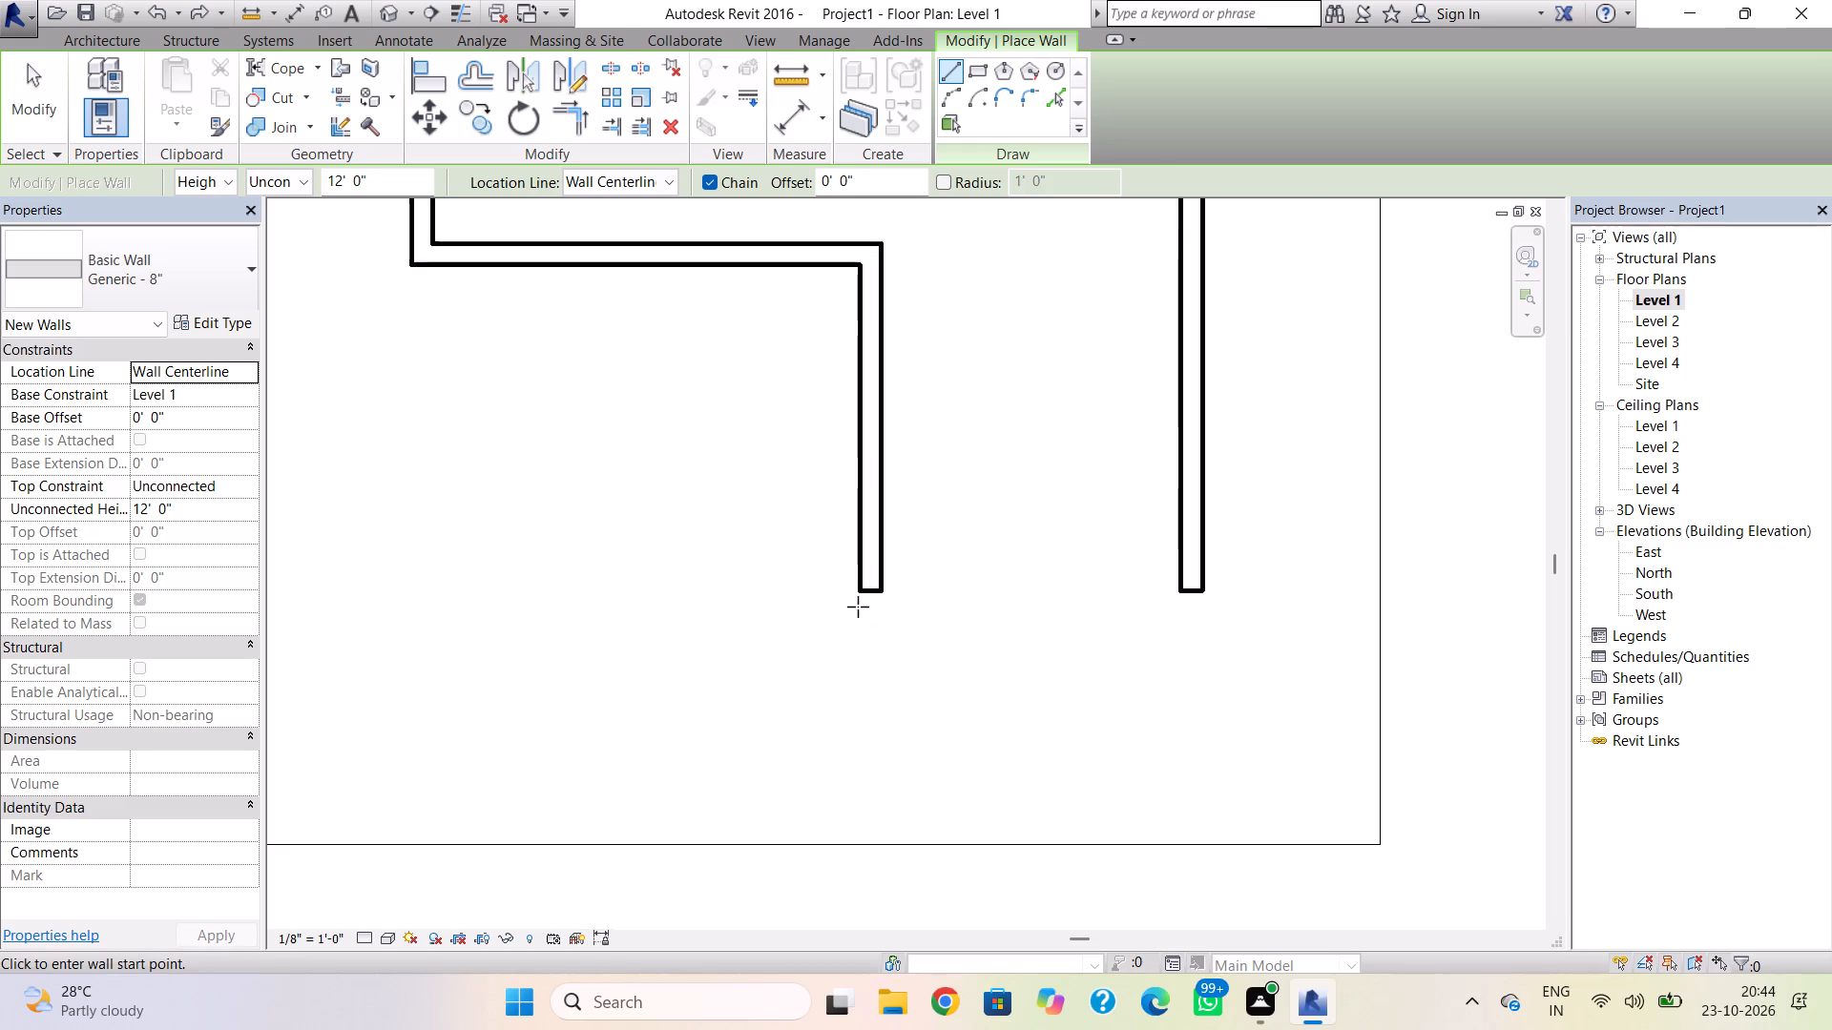
pyautogui.click(858, 597)
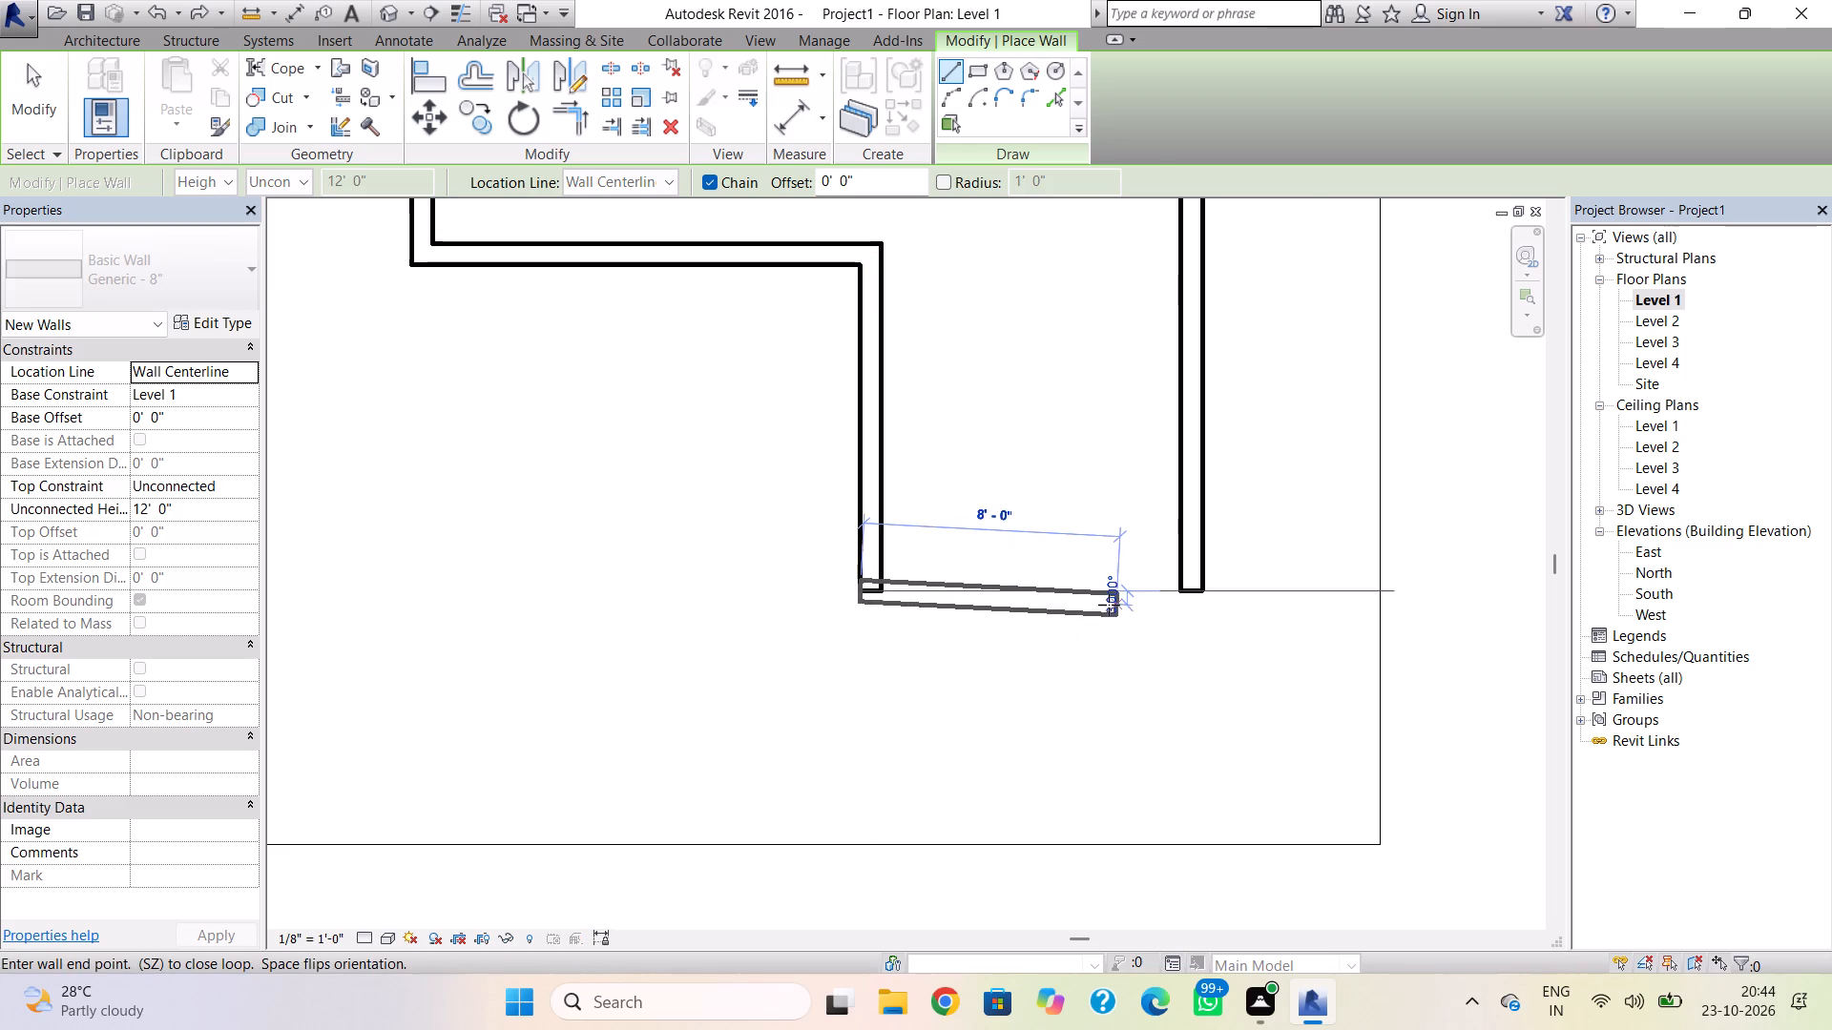
pyautogui.press('Escape')
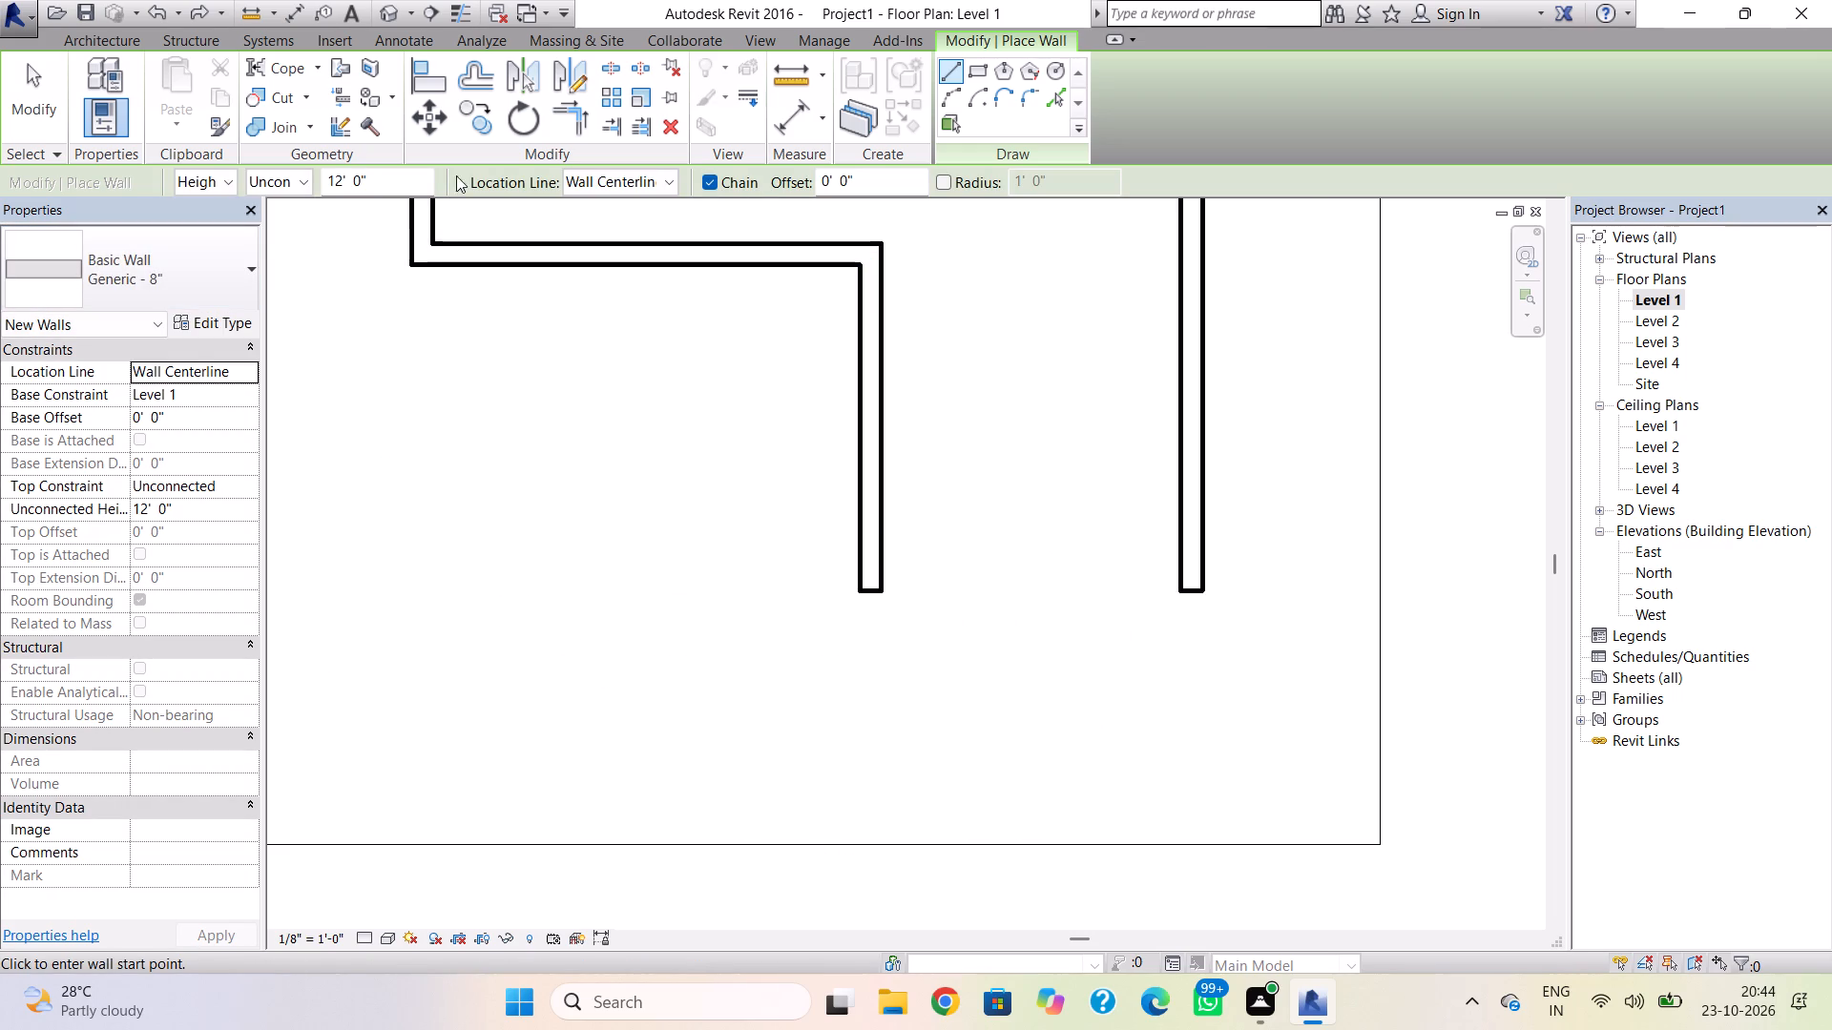
pyautogui.click(591, 177)
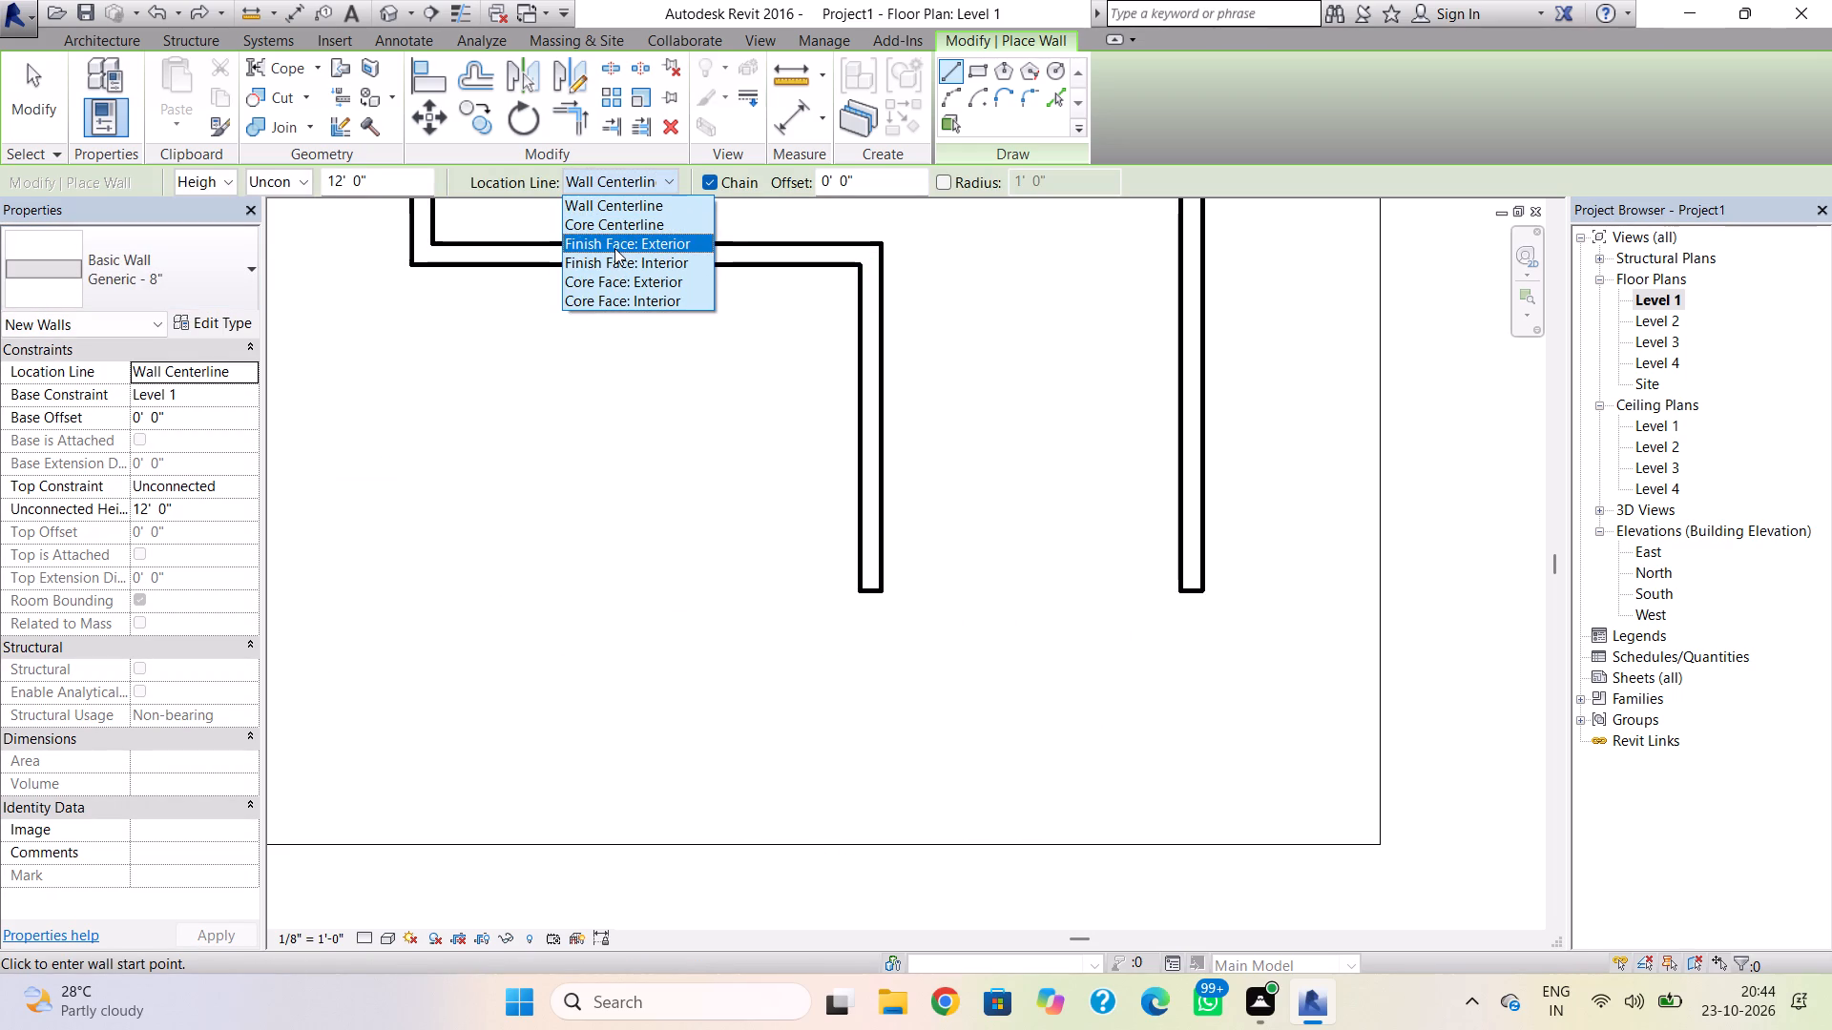
pyautogui.click(614, 248)
pyautogui.click(855, 601)
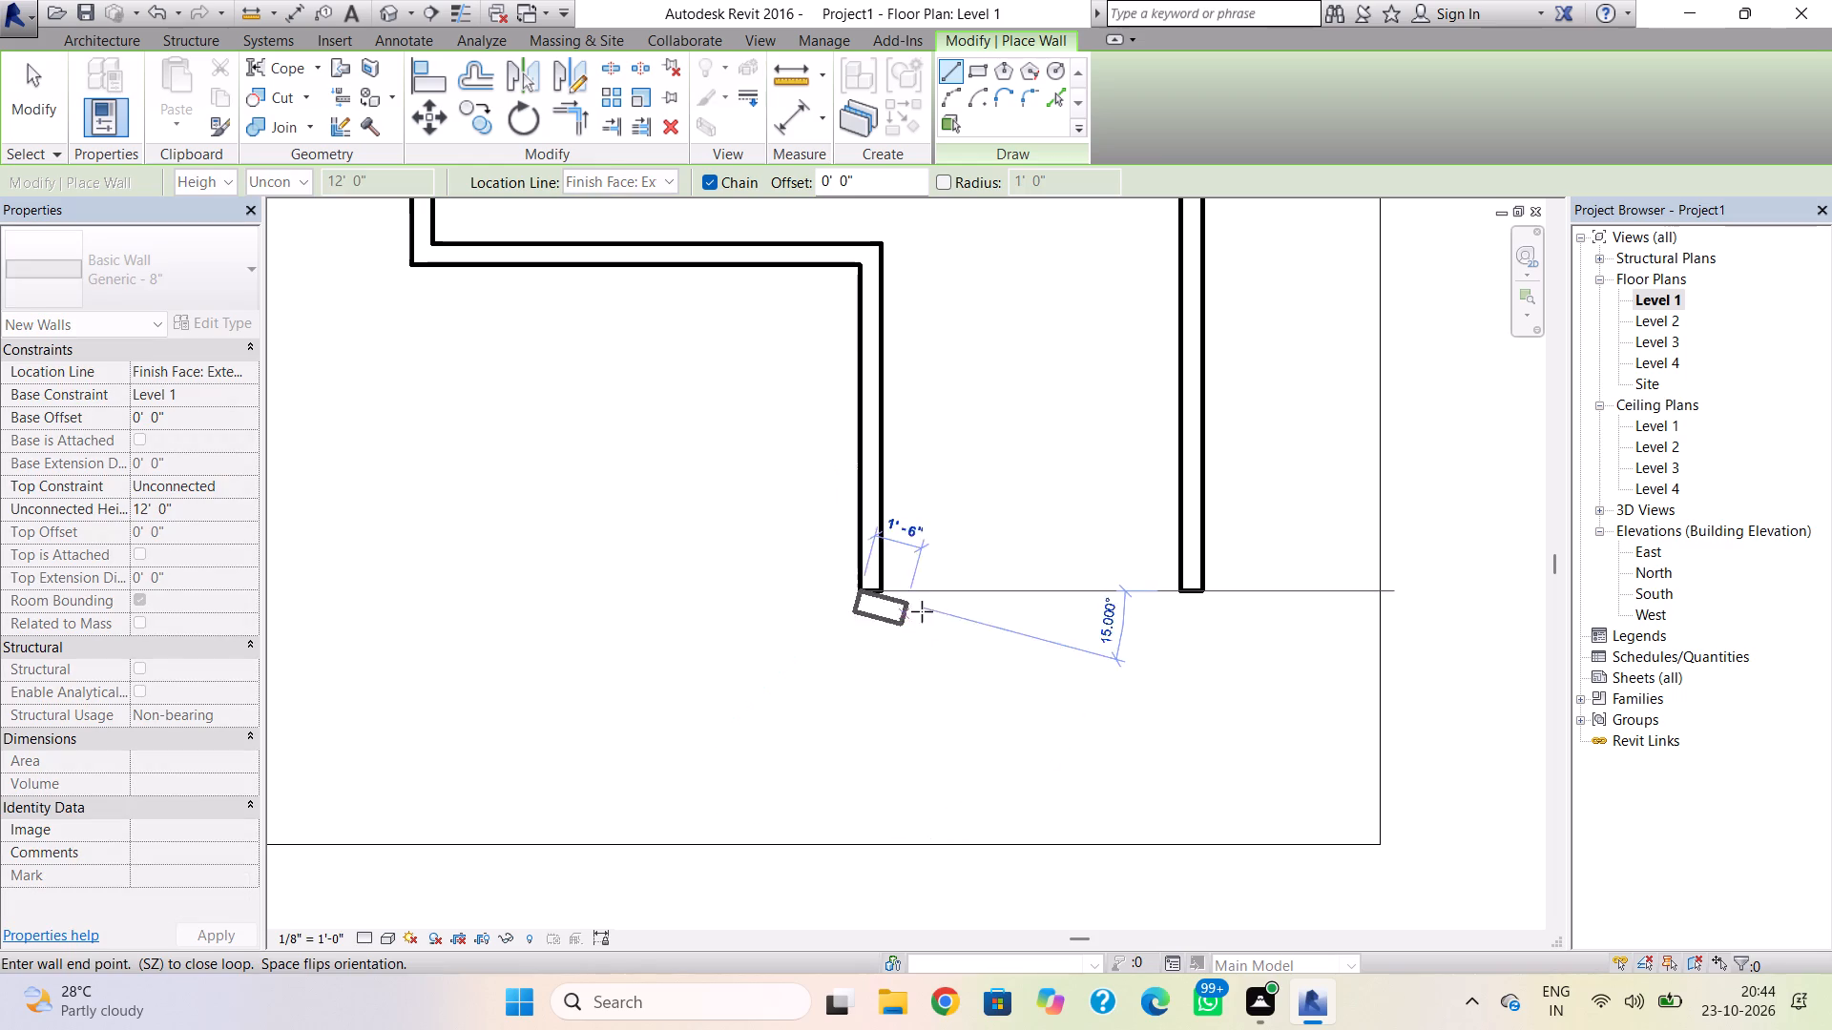
pyautogui.click(1198, 587)
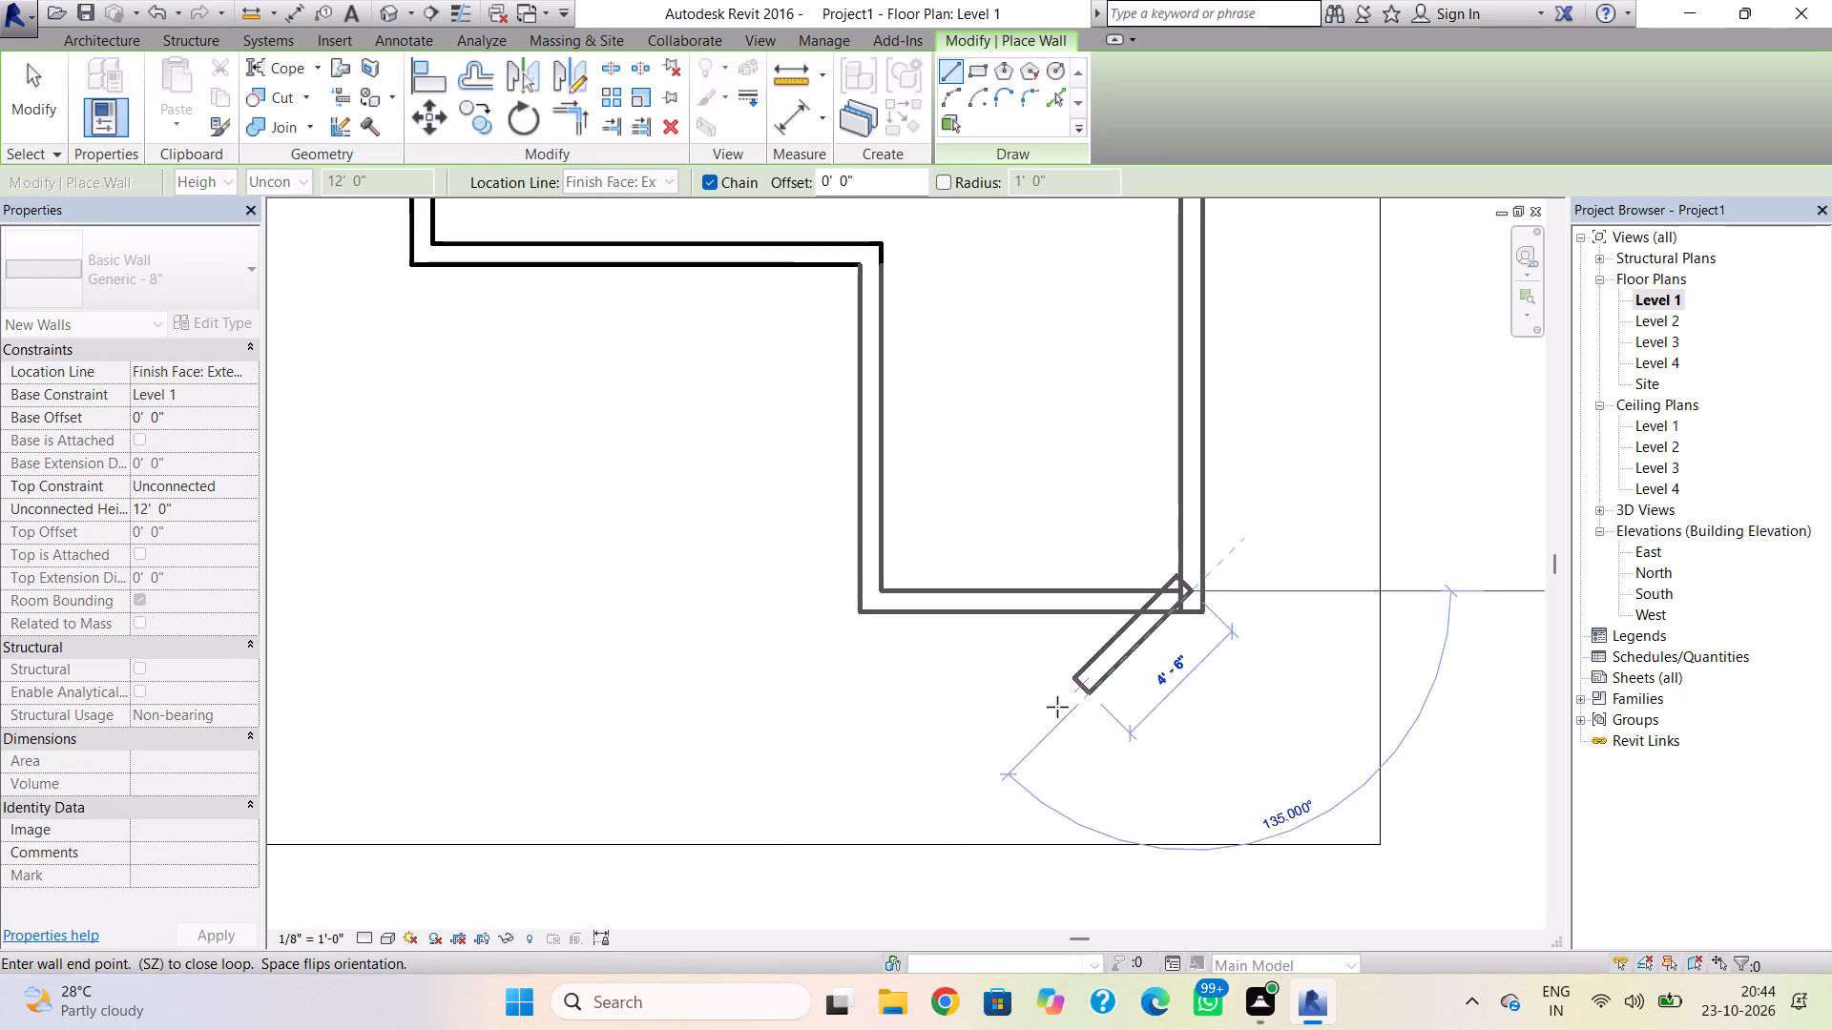
pyautogui.press('Escape')
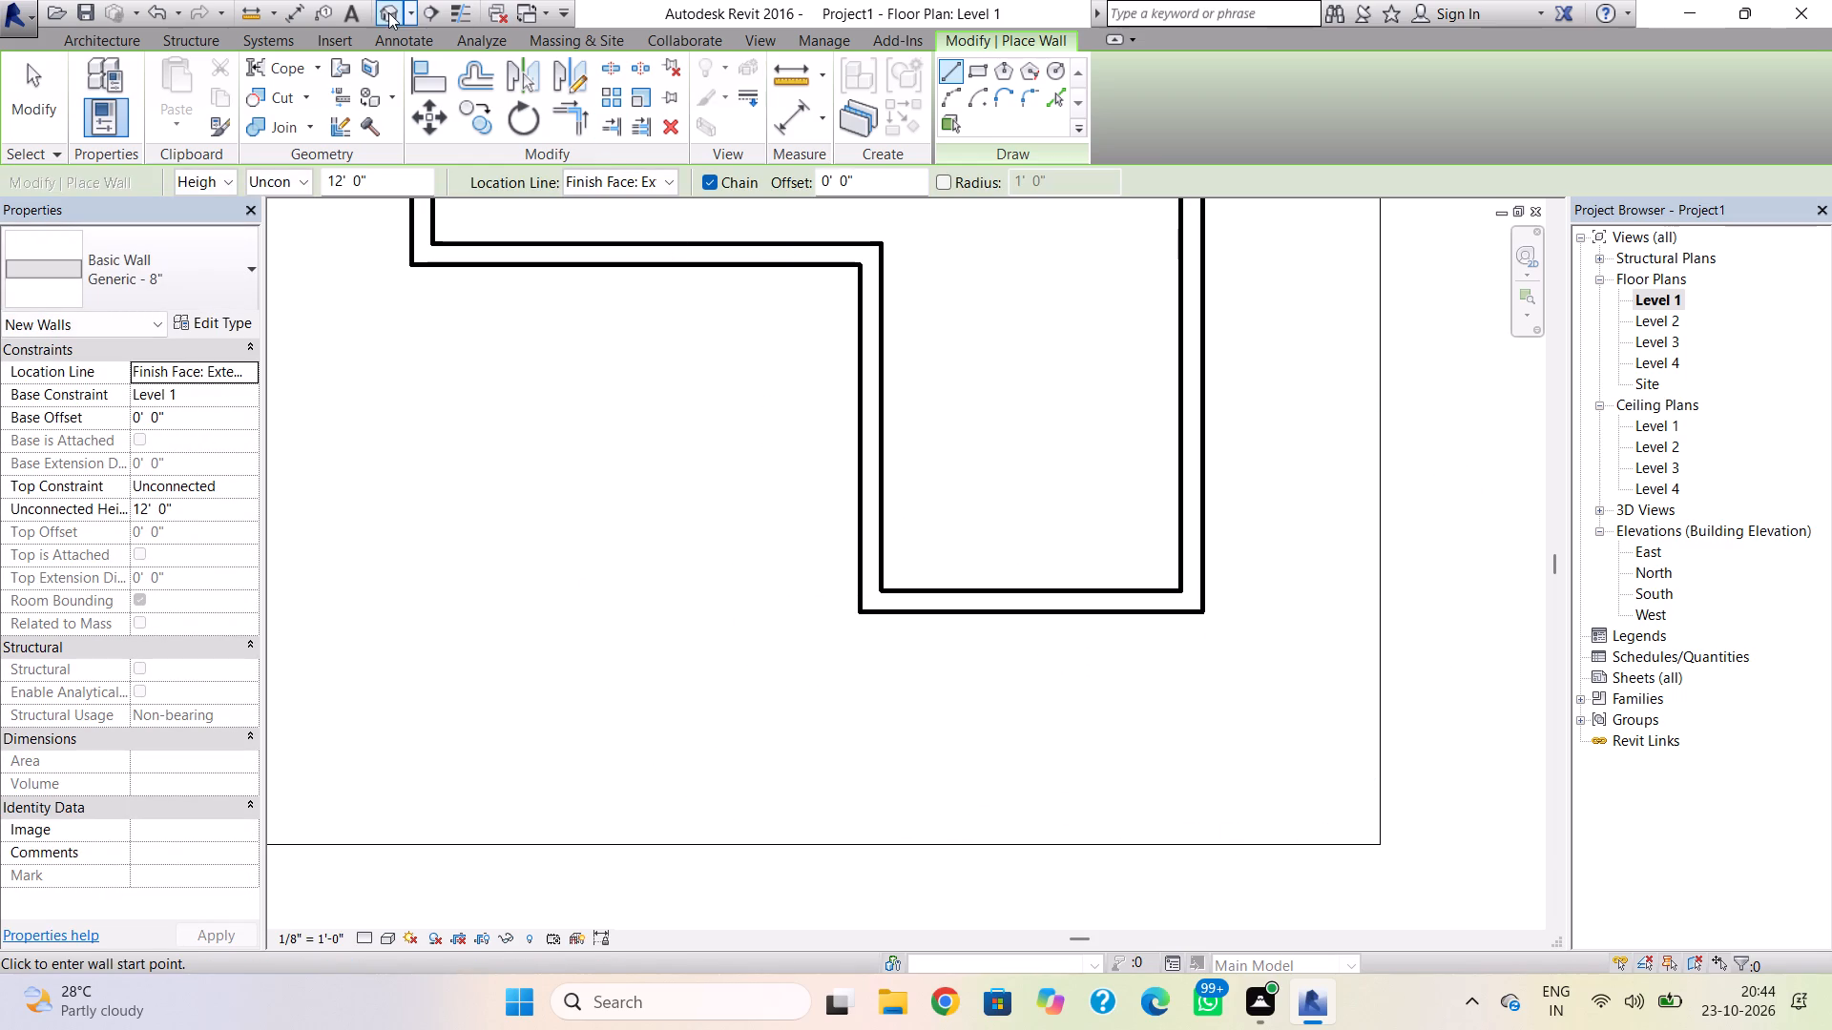
# Raise the top of the new south wall to an unconnected height of about 27'-4" in the default 3D view.
pyautogui.click(388, 12)
pyautogui.press('Escape')
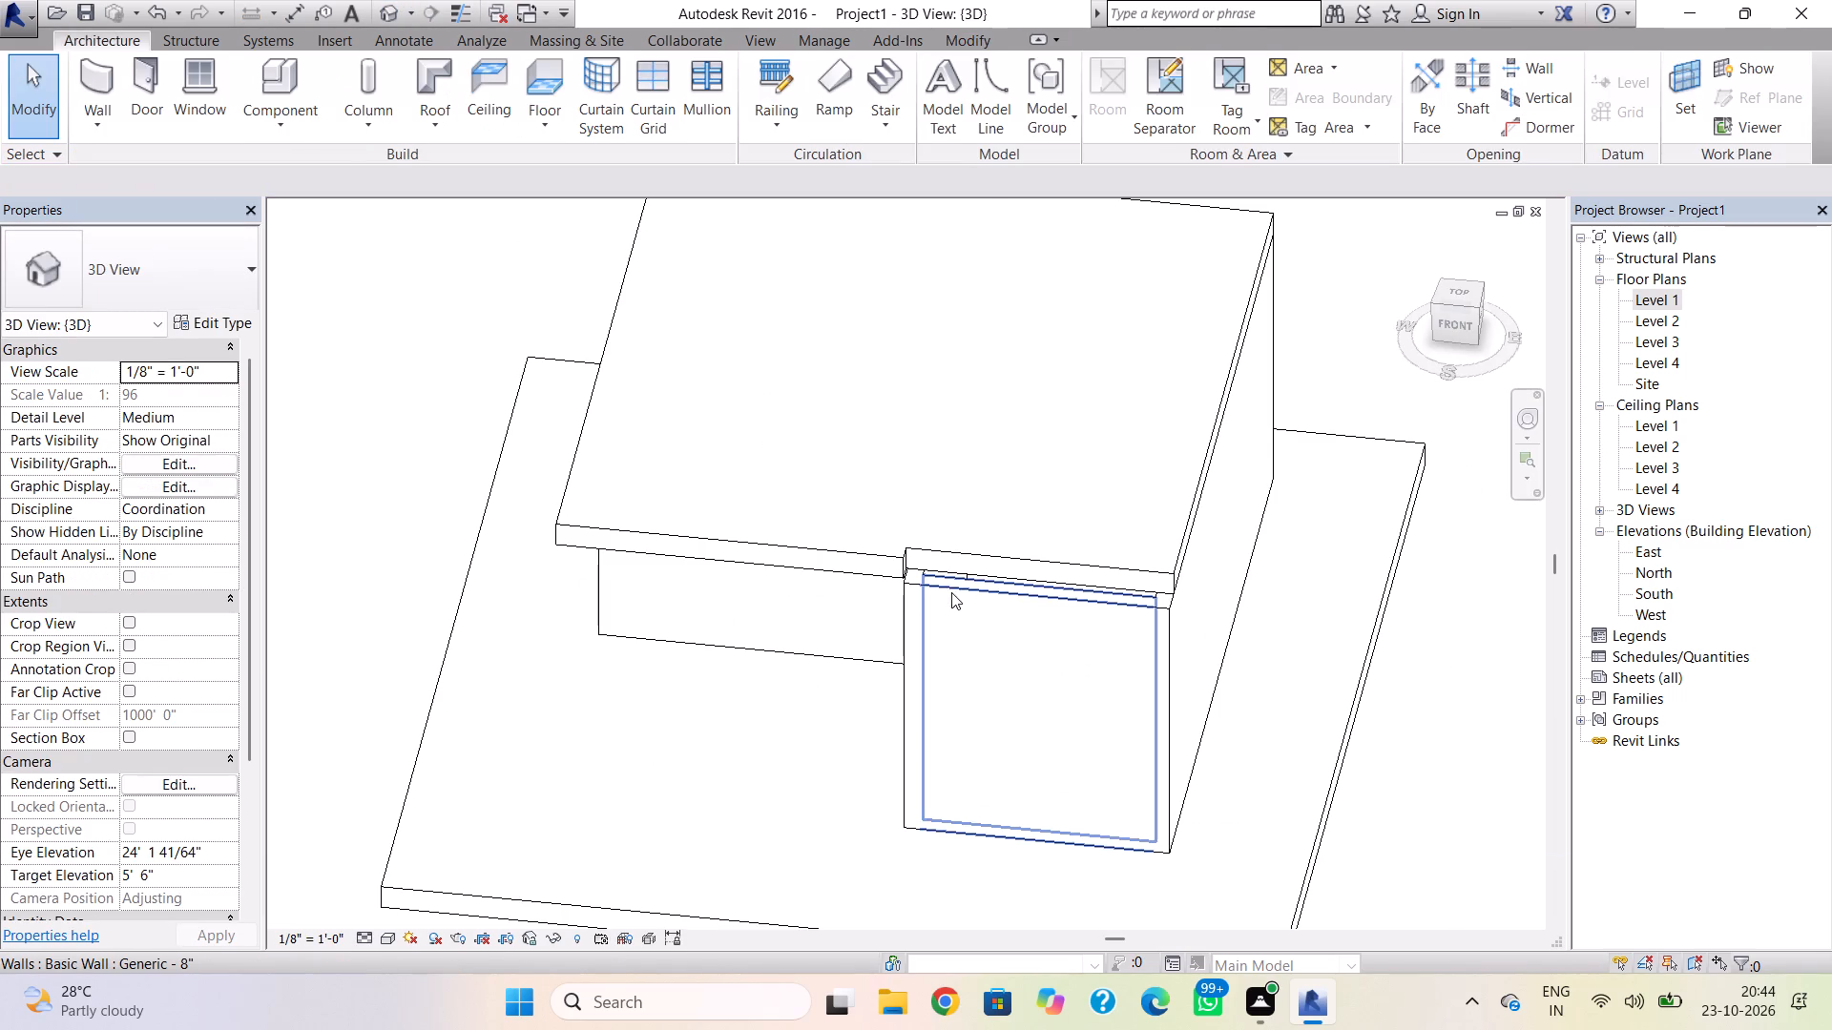
pyautogui.click(951, 592)
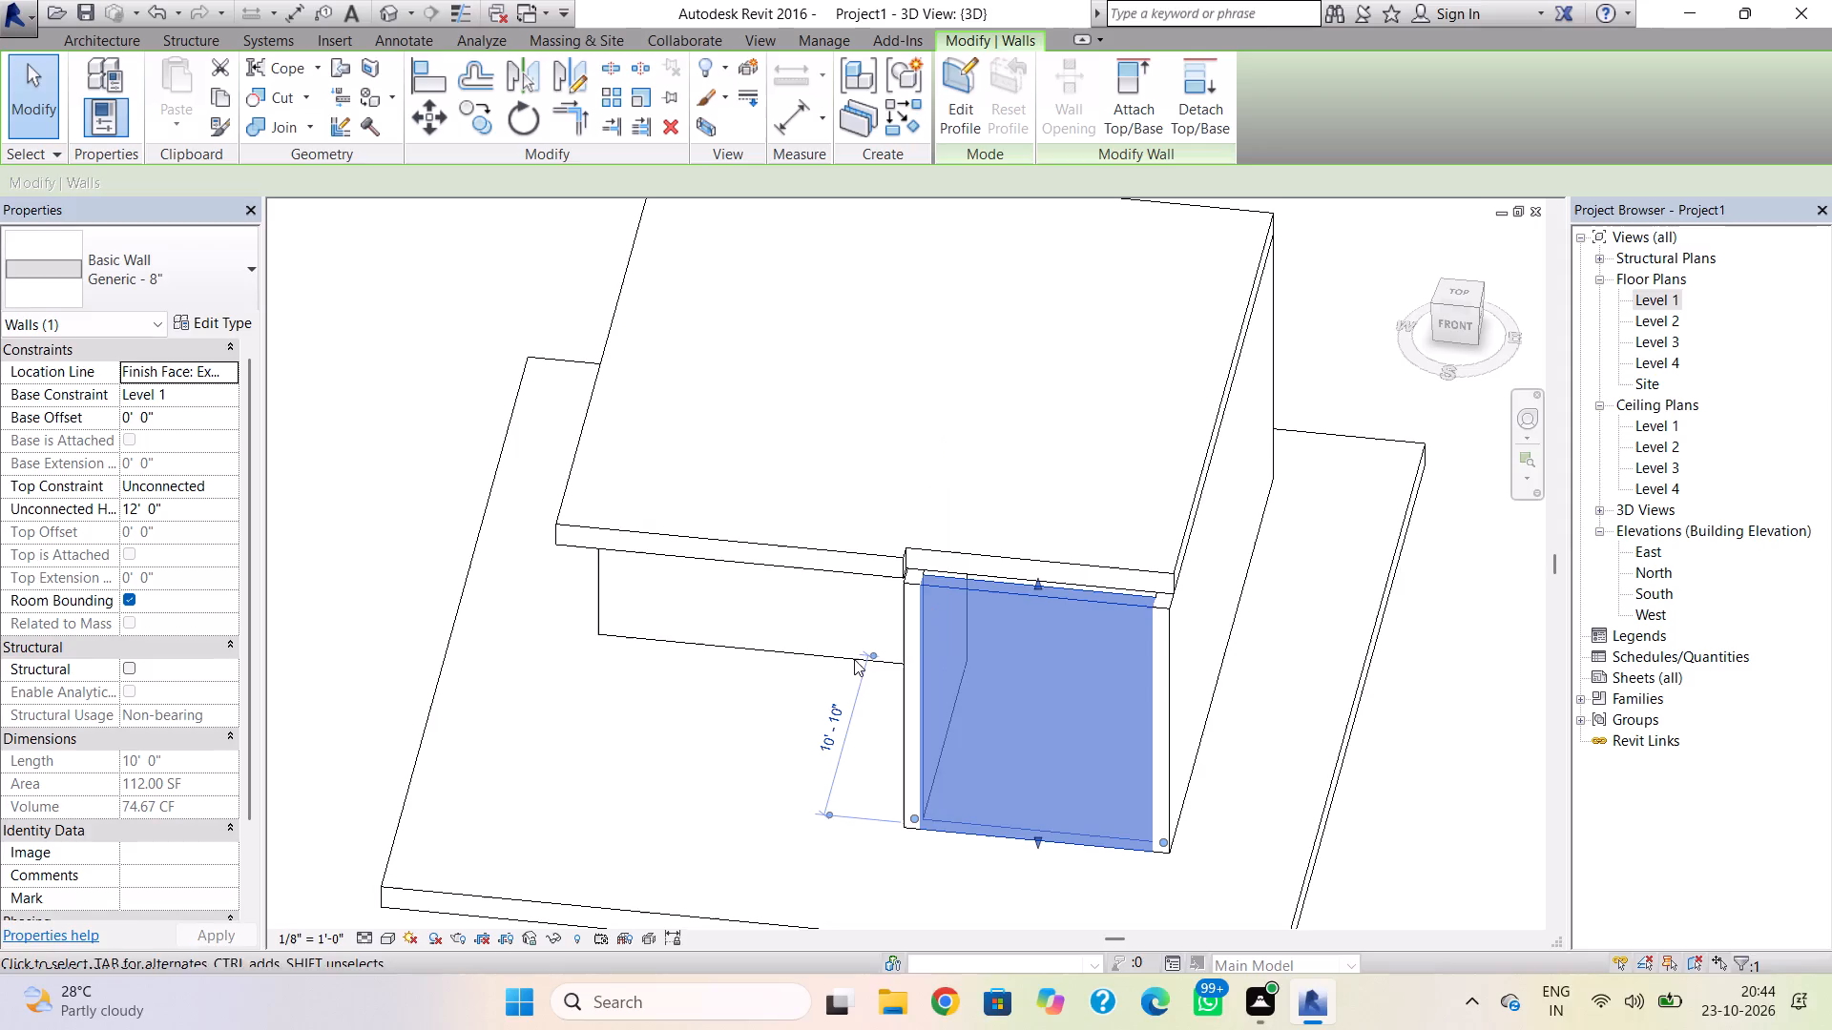
pyautogui.moveTo(1038, 582); pyautogui.dragTo(1024, 292)
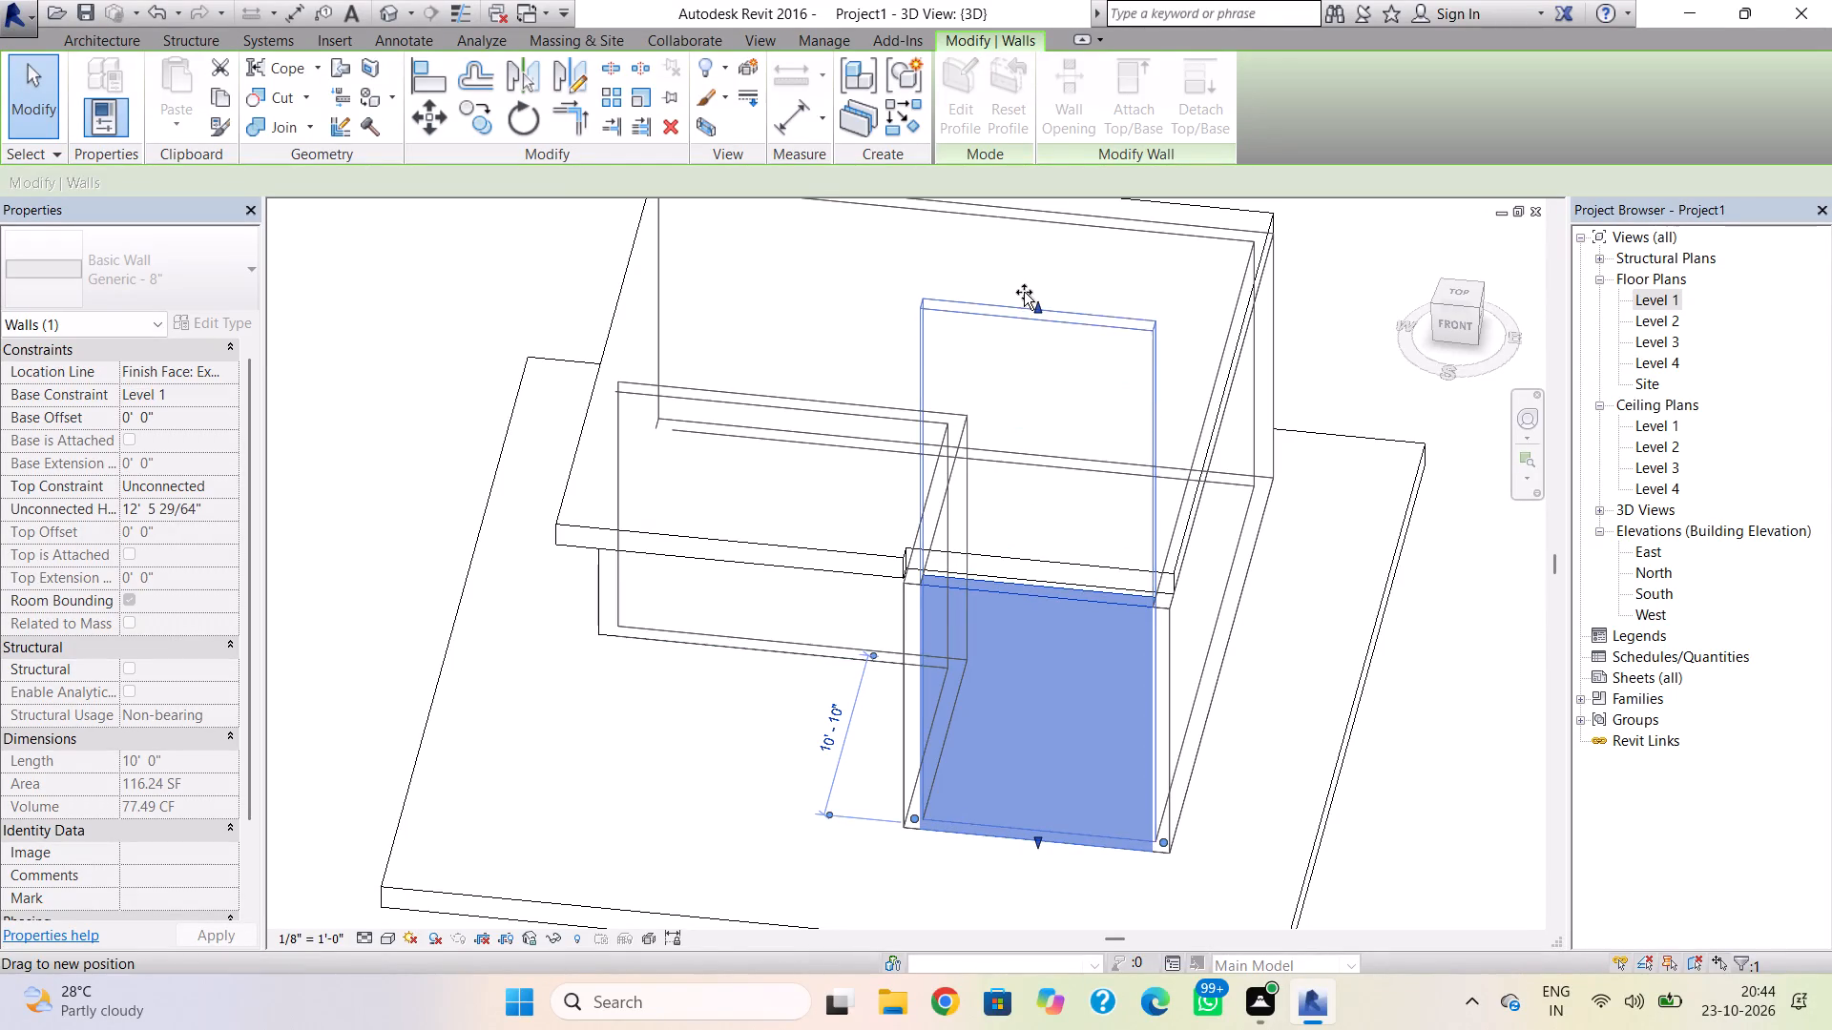
pyautogui.moveTo(1024, 292); pyautogui.dragTo(1027, 278)
pyautogui.scroll(-3, 649, 791)
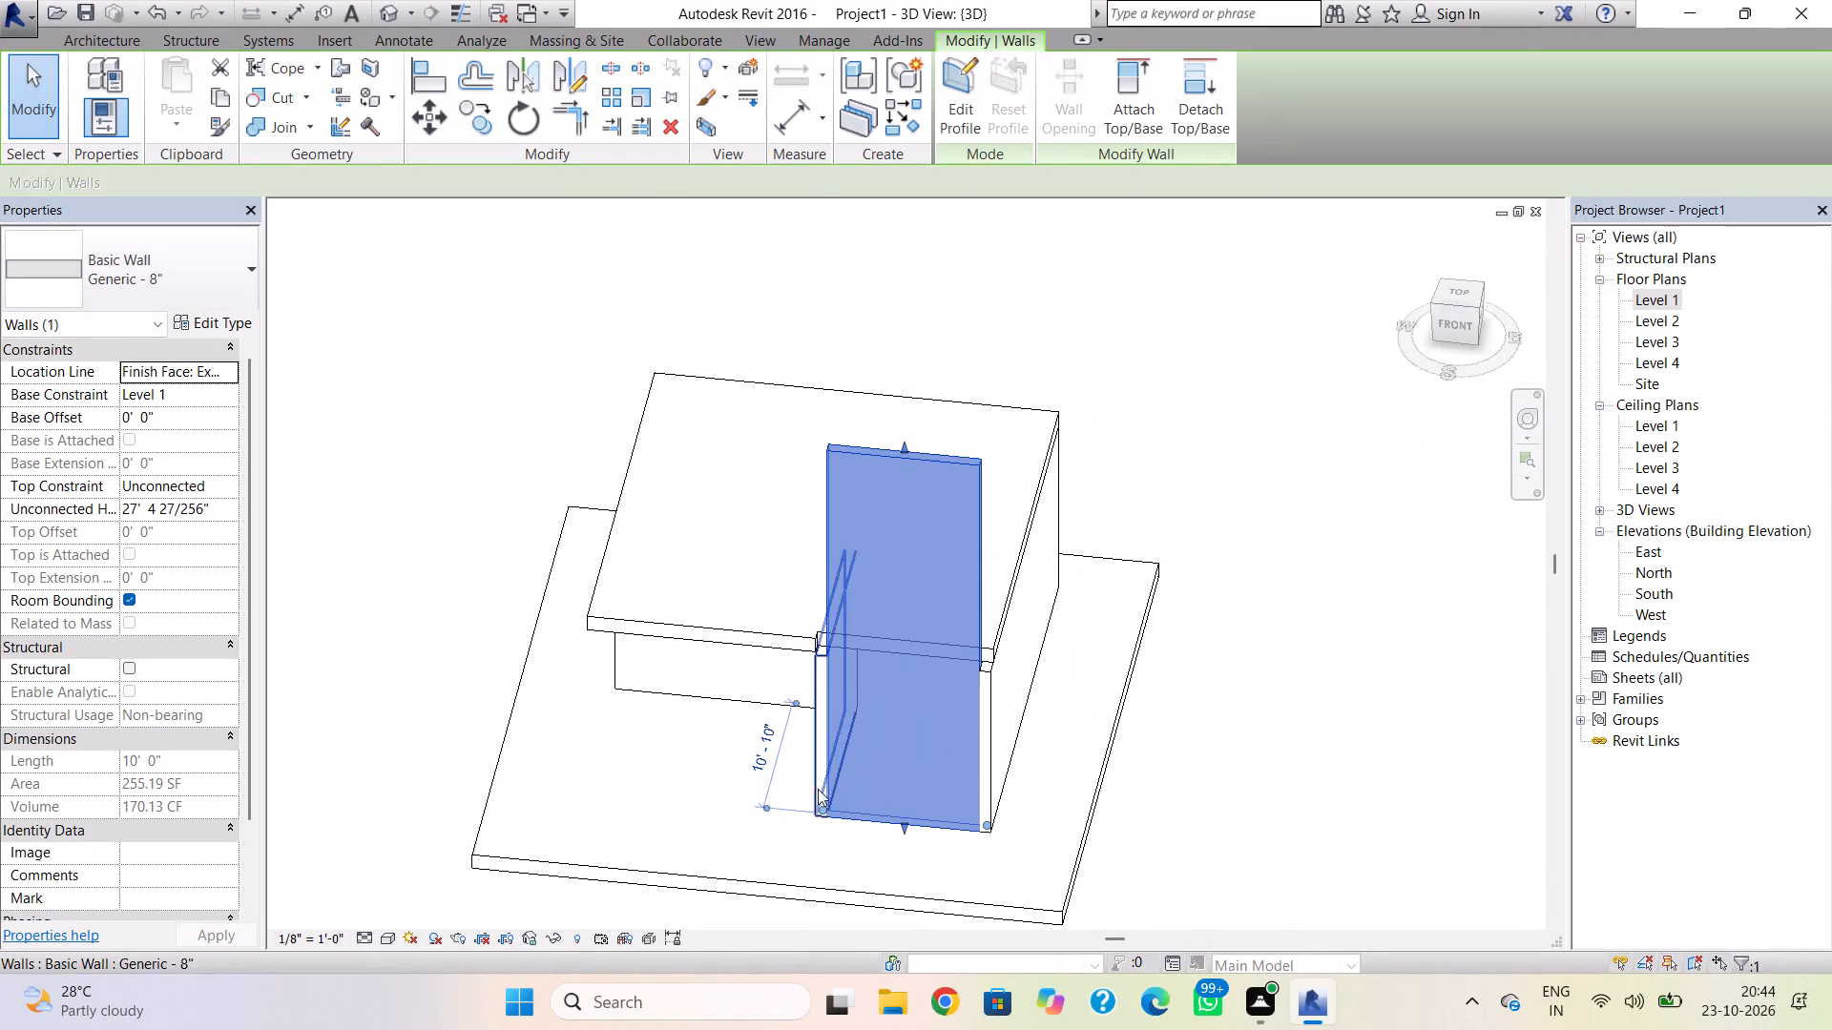
pyautogui.press('Escape')
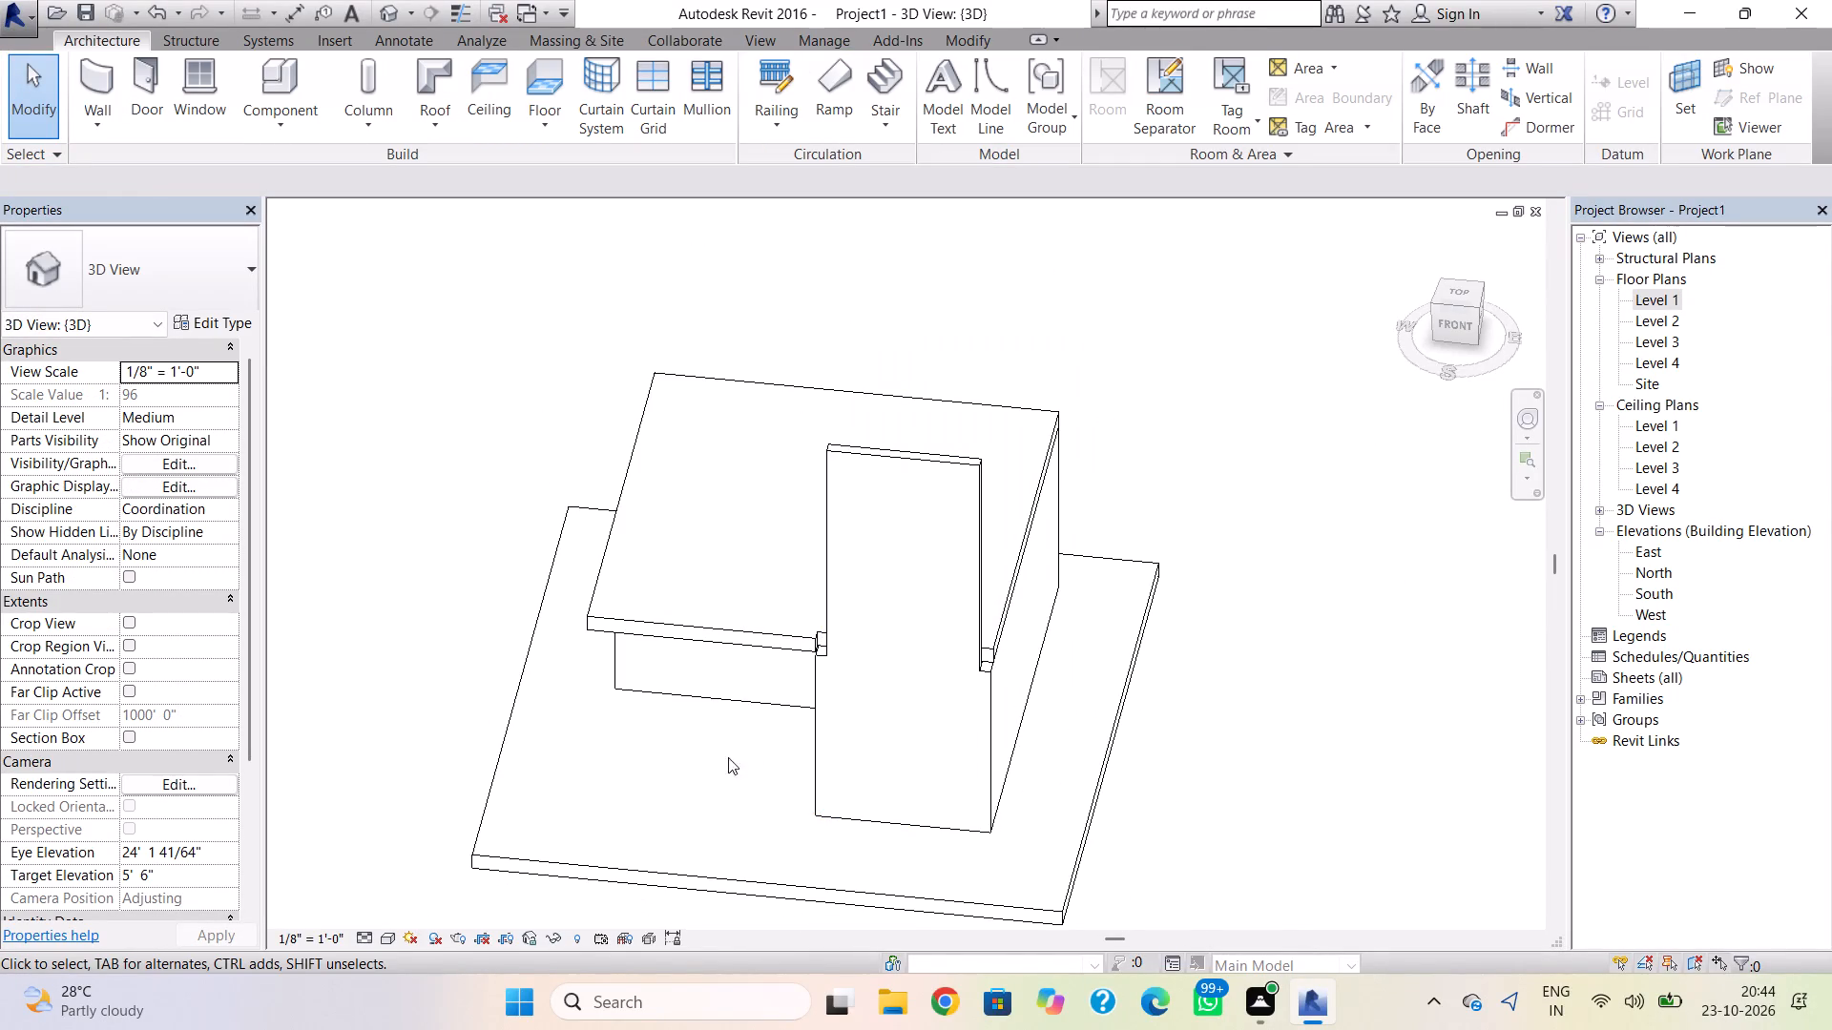
# Switch the 3D view from hidden lines to a visual style with filled surfaces and edges.
pyautogui.click(379, 940)
pyautogui.click(406, 891)
pyautogui.press('Escape')
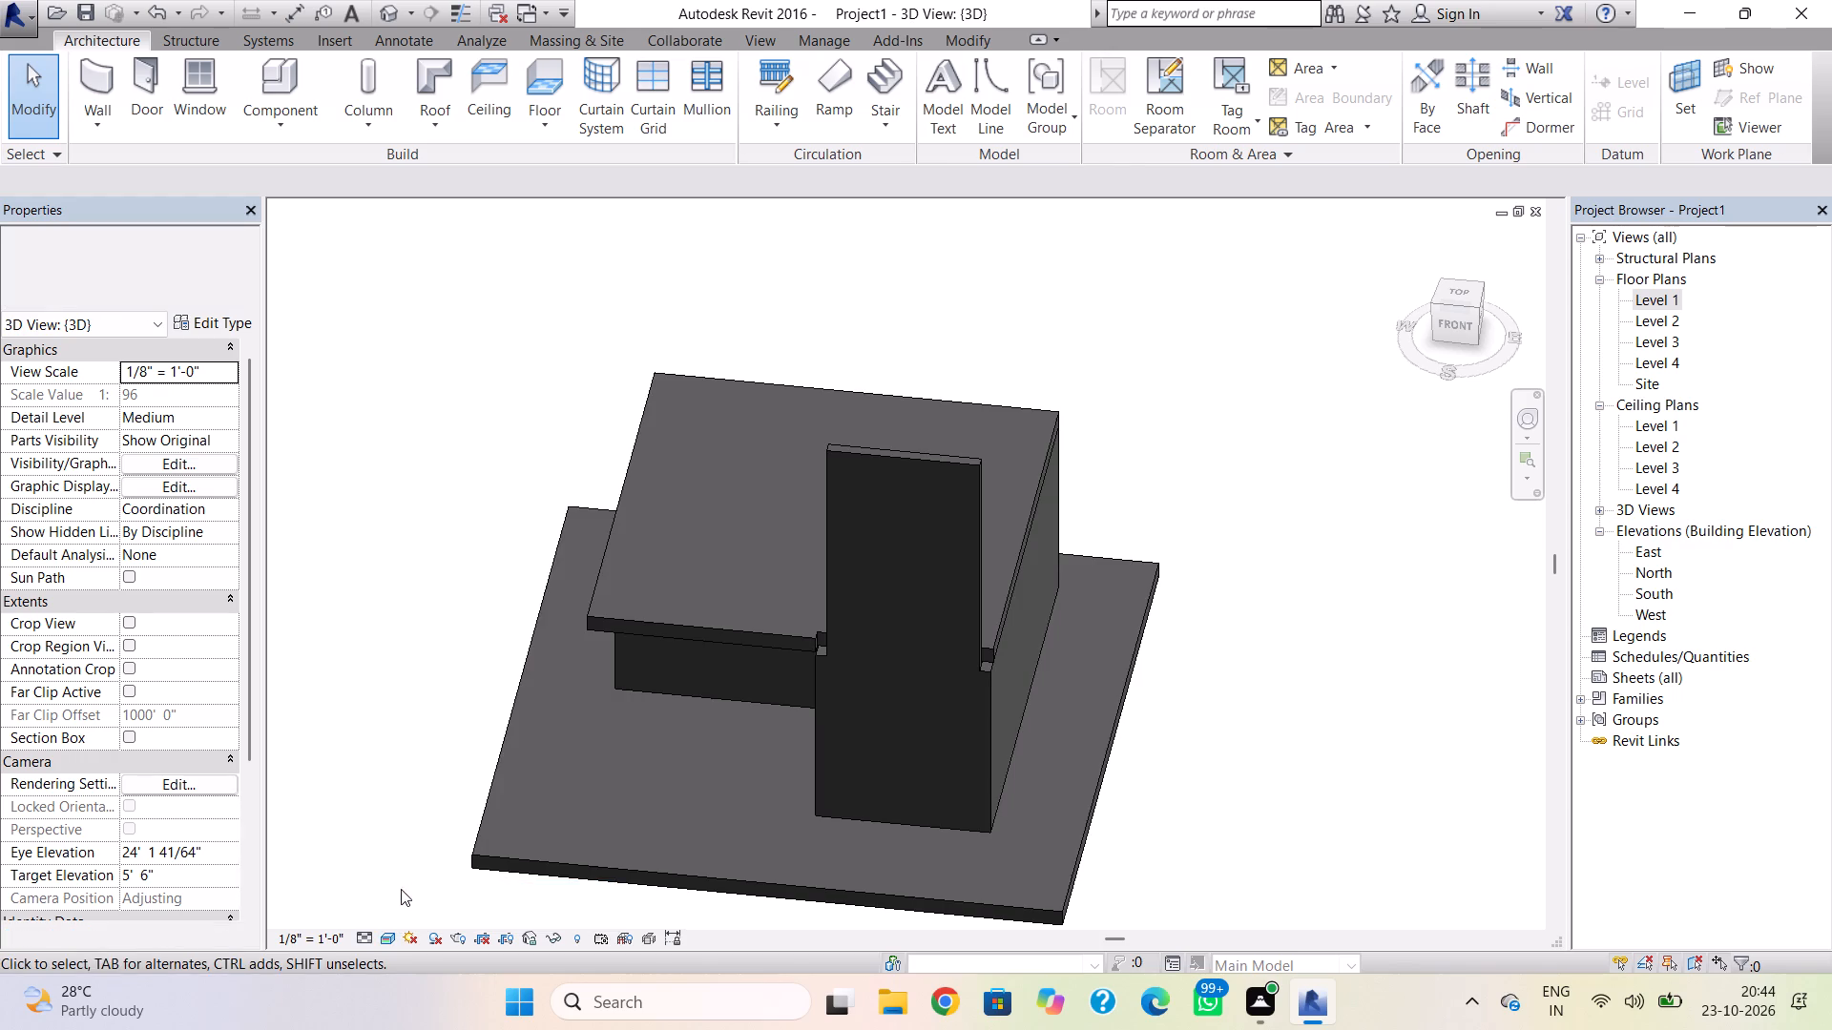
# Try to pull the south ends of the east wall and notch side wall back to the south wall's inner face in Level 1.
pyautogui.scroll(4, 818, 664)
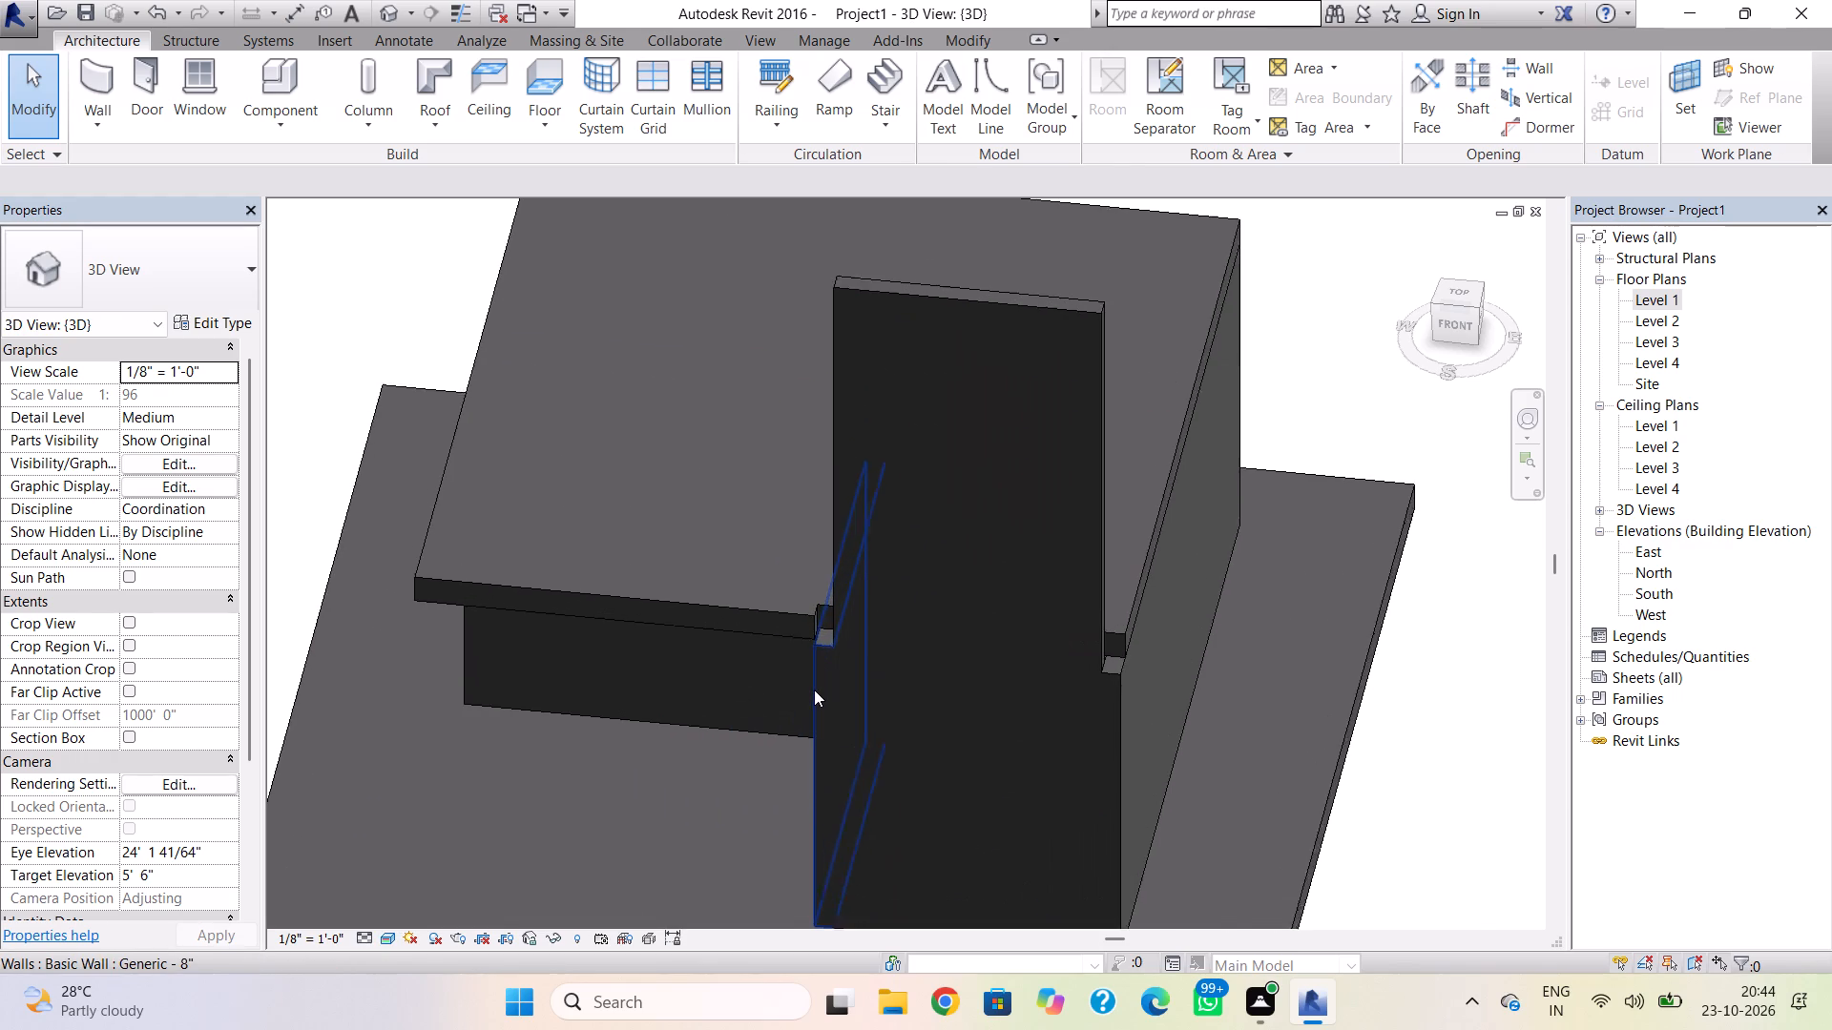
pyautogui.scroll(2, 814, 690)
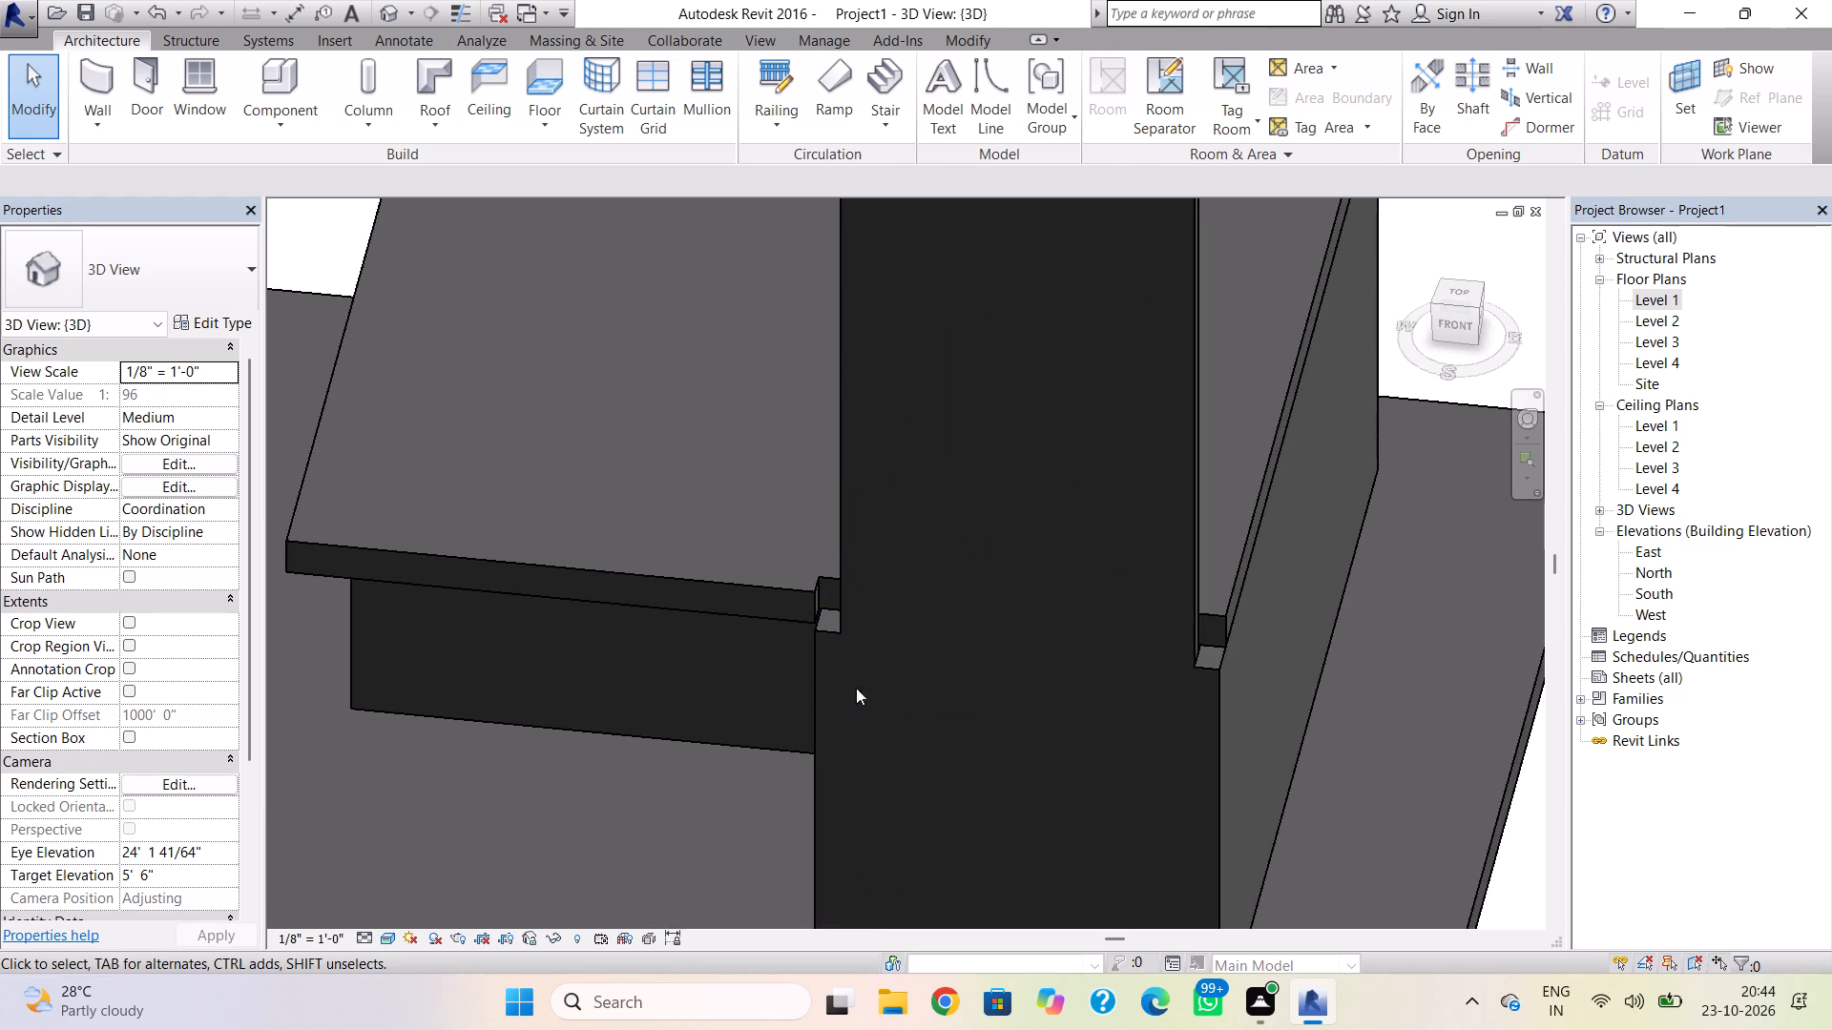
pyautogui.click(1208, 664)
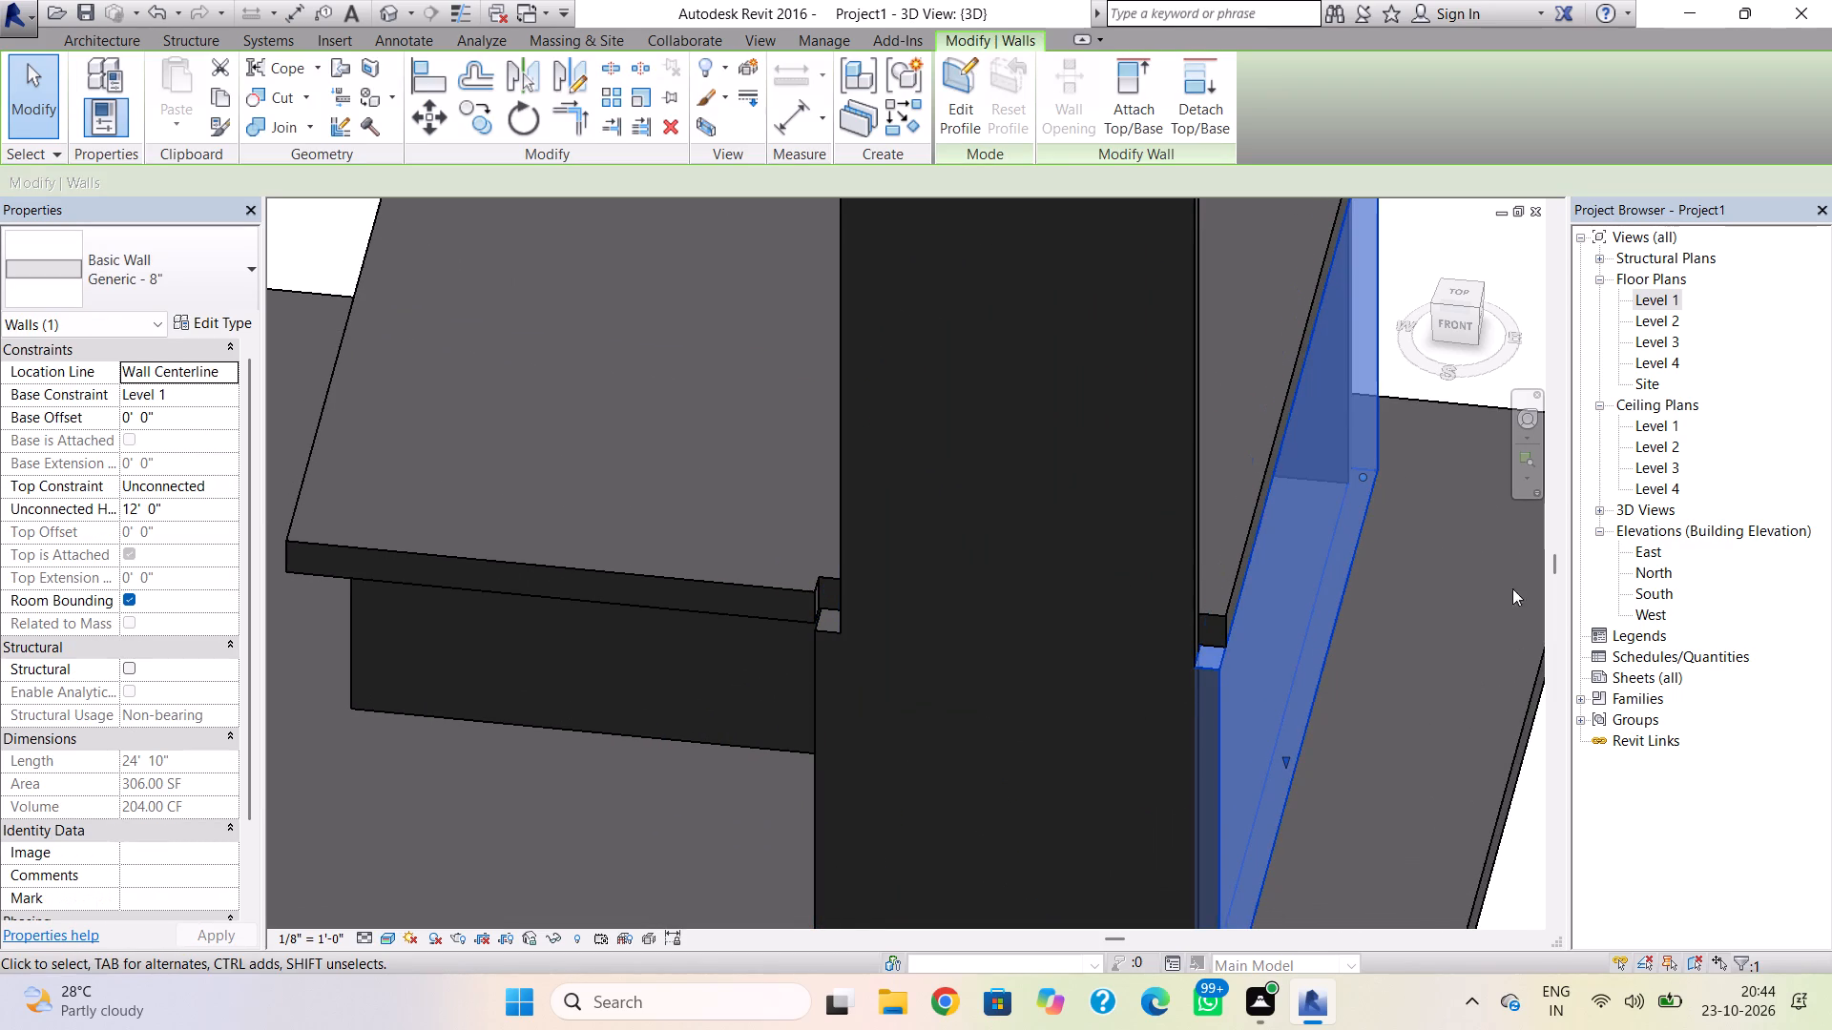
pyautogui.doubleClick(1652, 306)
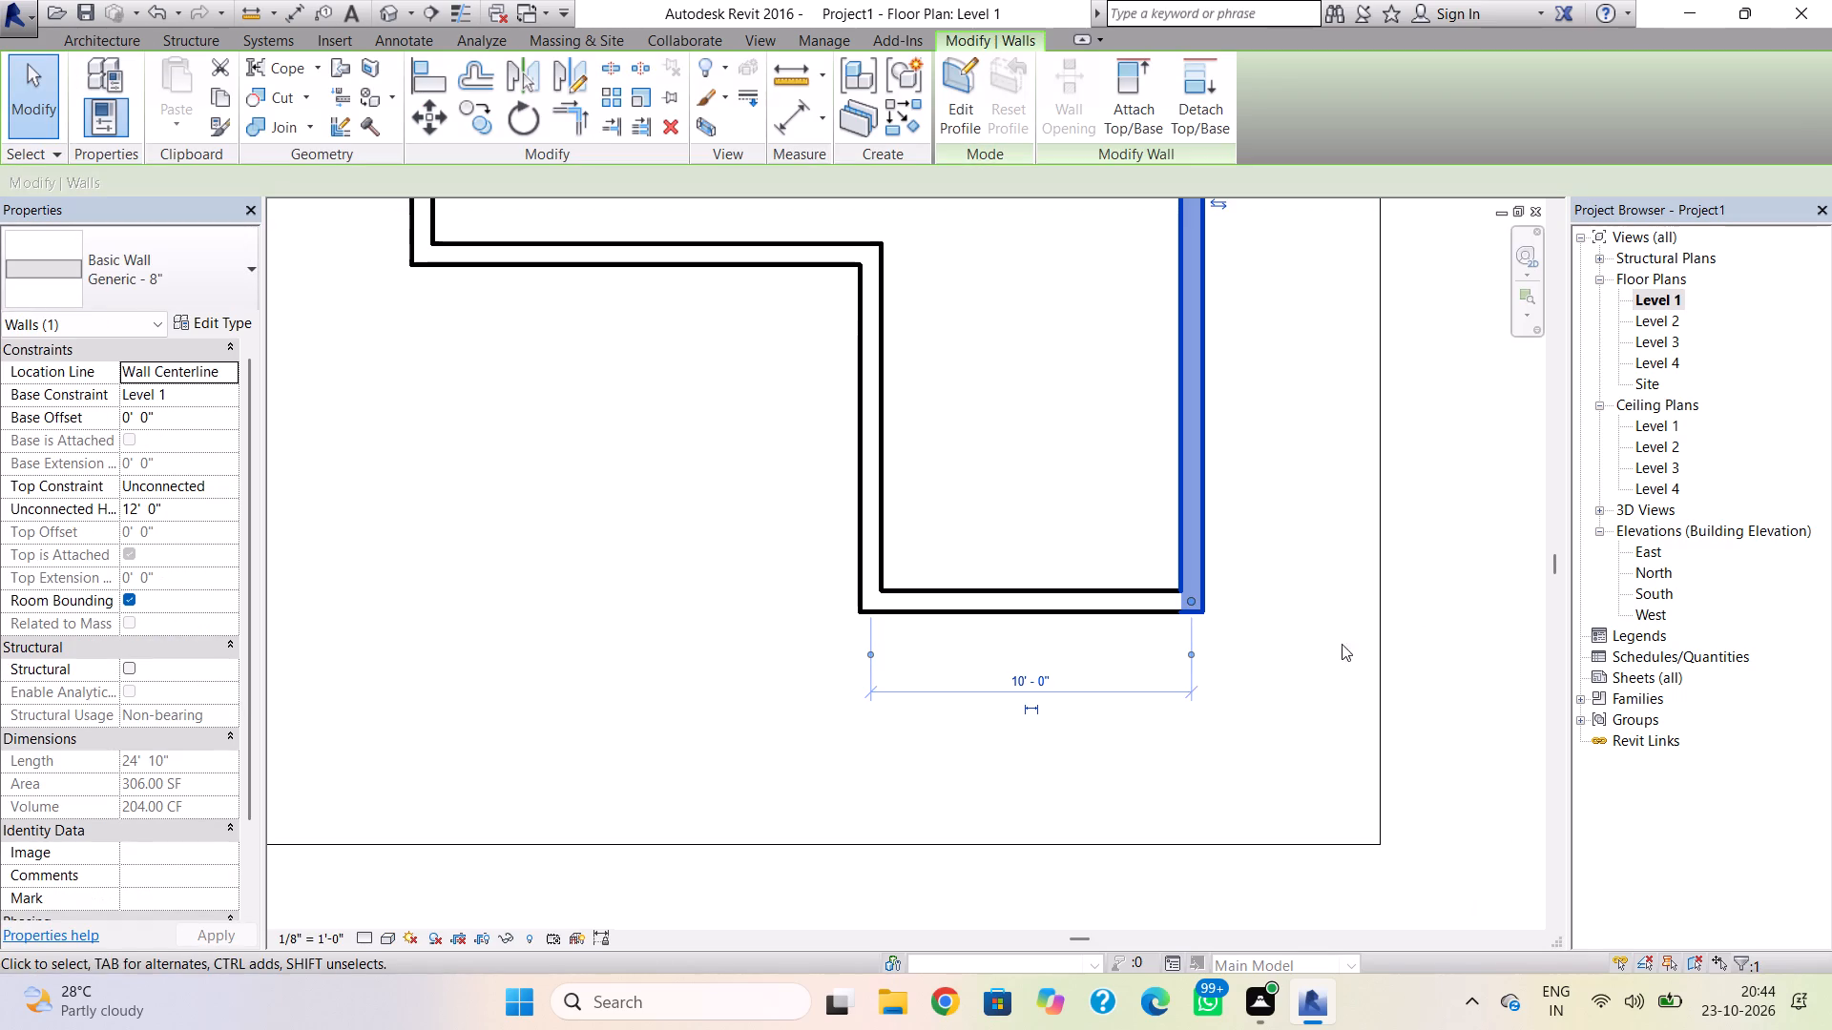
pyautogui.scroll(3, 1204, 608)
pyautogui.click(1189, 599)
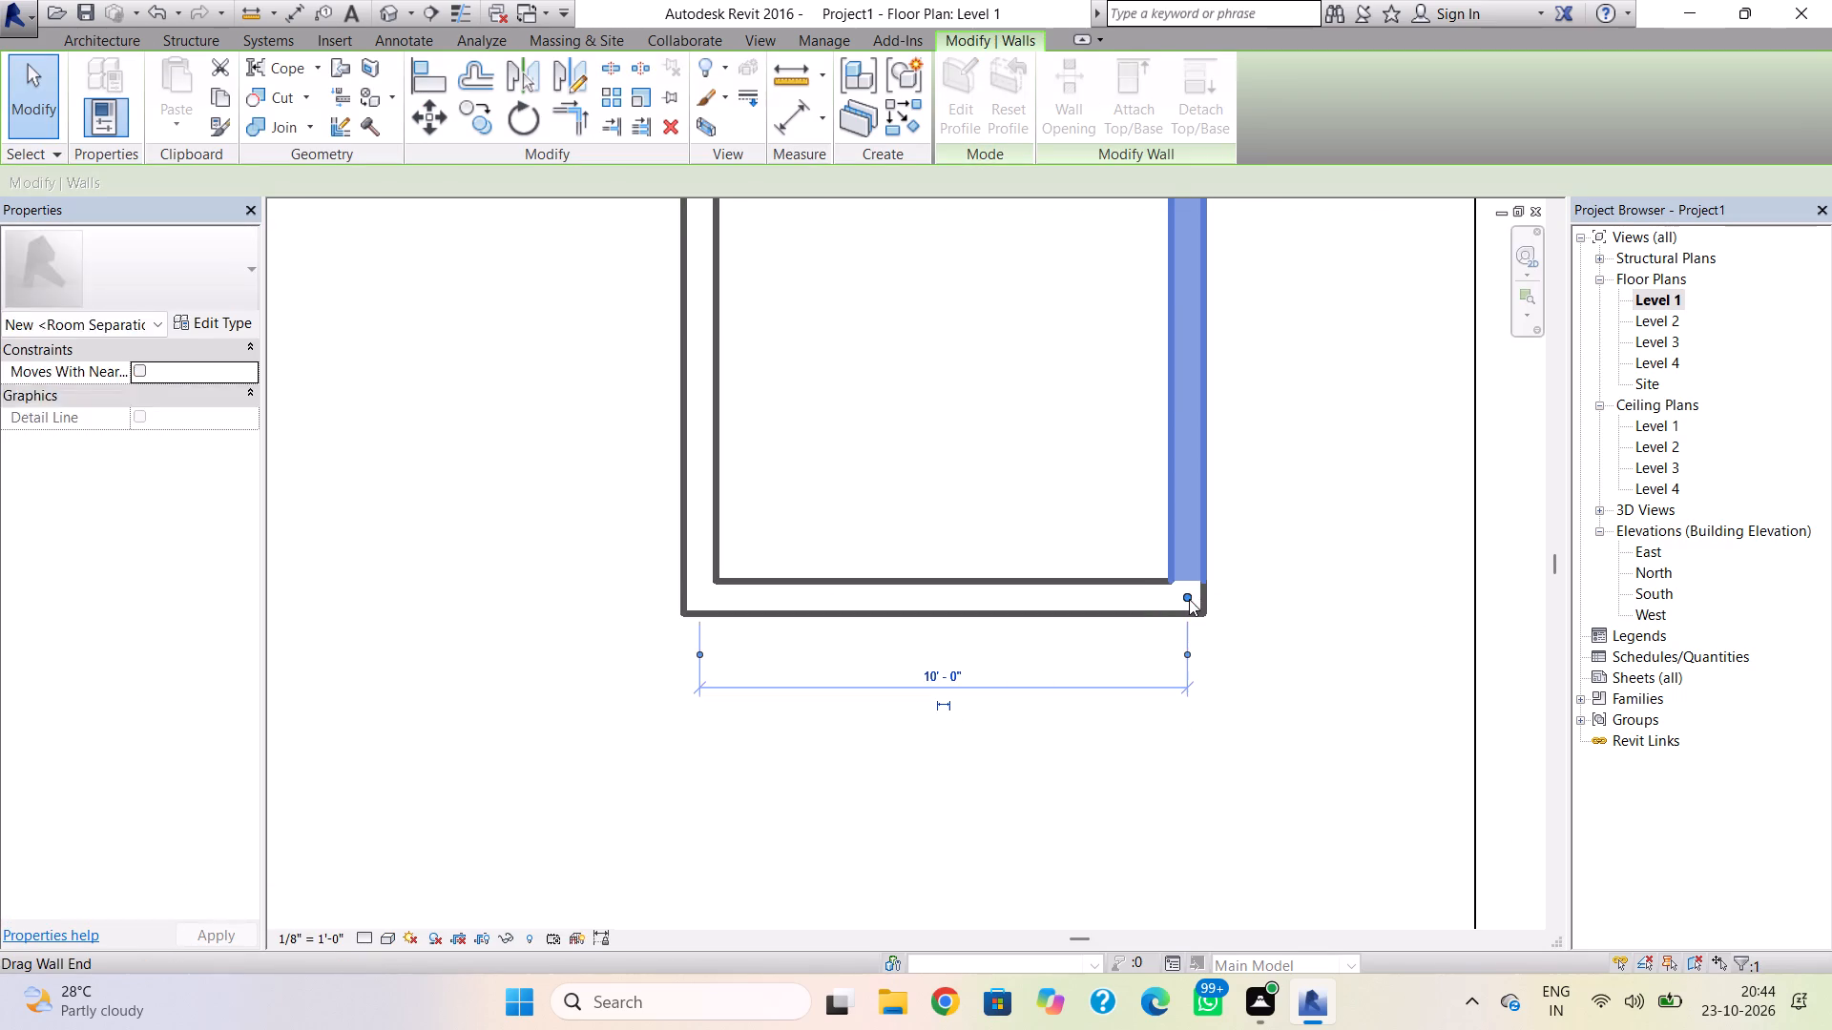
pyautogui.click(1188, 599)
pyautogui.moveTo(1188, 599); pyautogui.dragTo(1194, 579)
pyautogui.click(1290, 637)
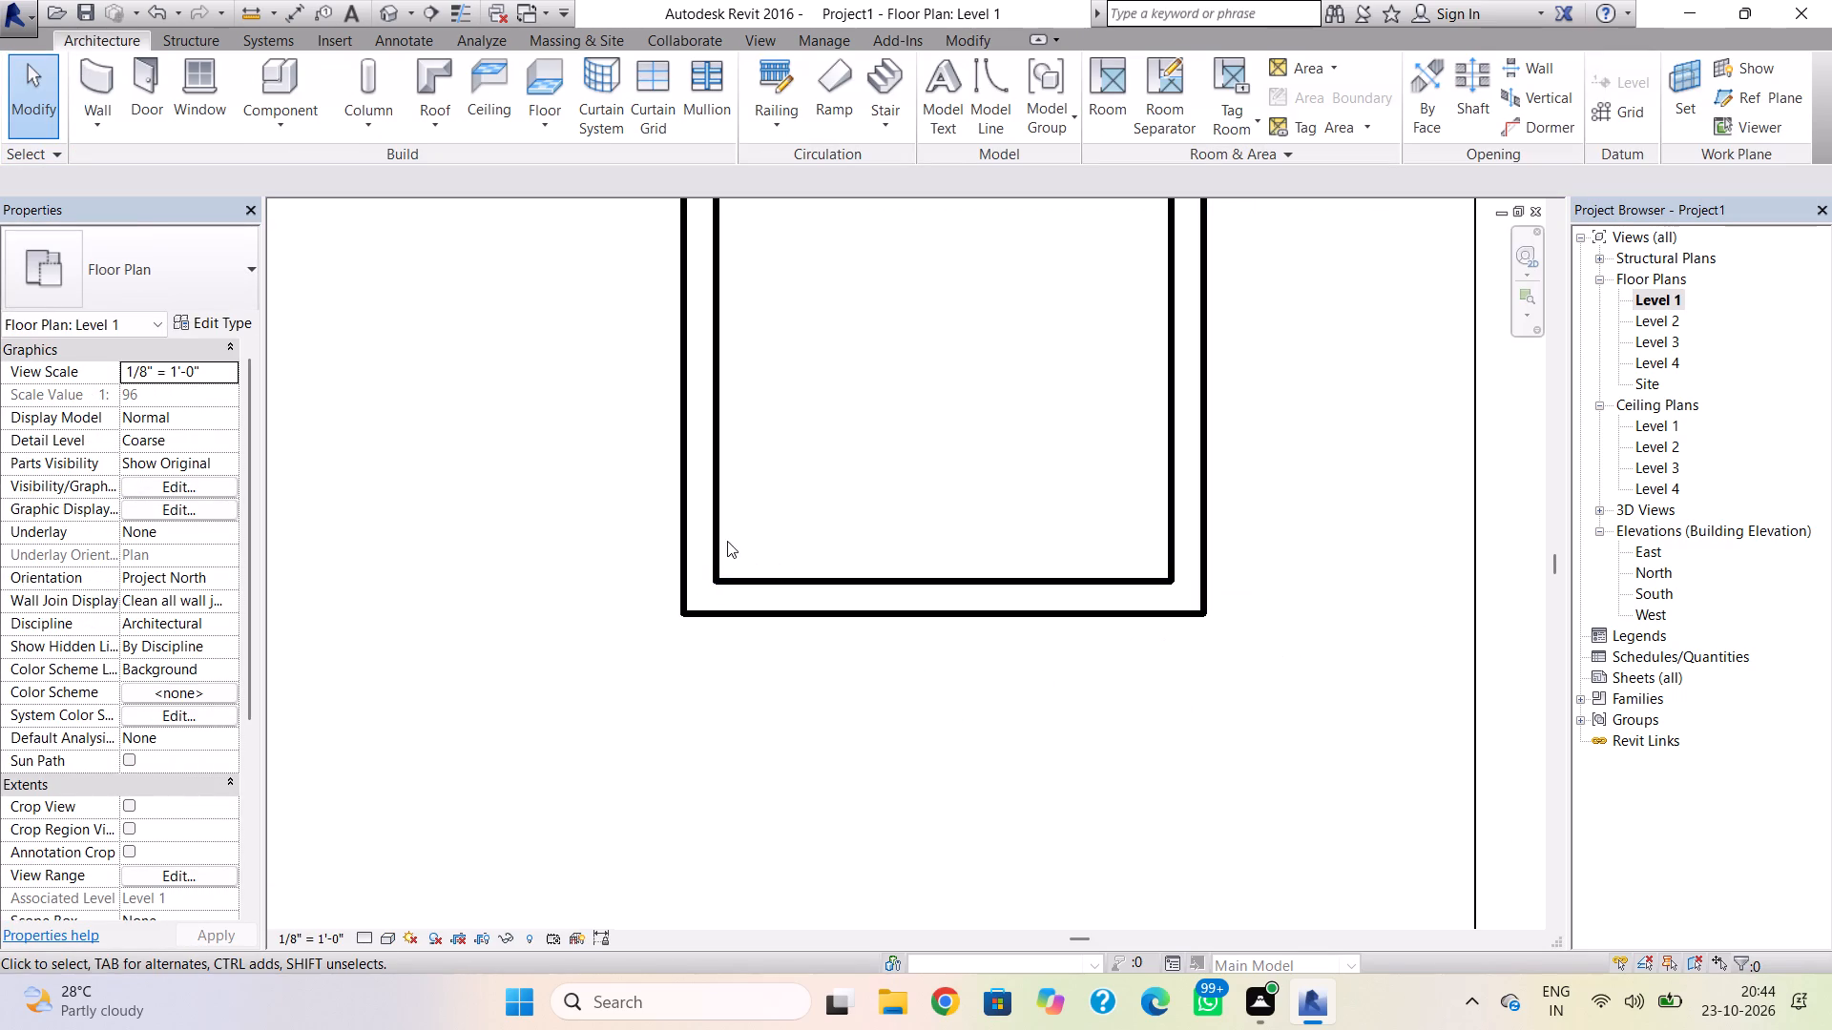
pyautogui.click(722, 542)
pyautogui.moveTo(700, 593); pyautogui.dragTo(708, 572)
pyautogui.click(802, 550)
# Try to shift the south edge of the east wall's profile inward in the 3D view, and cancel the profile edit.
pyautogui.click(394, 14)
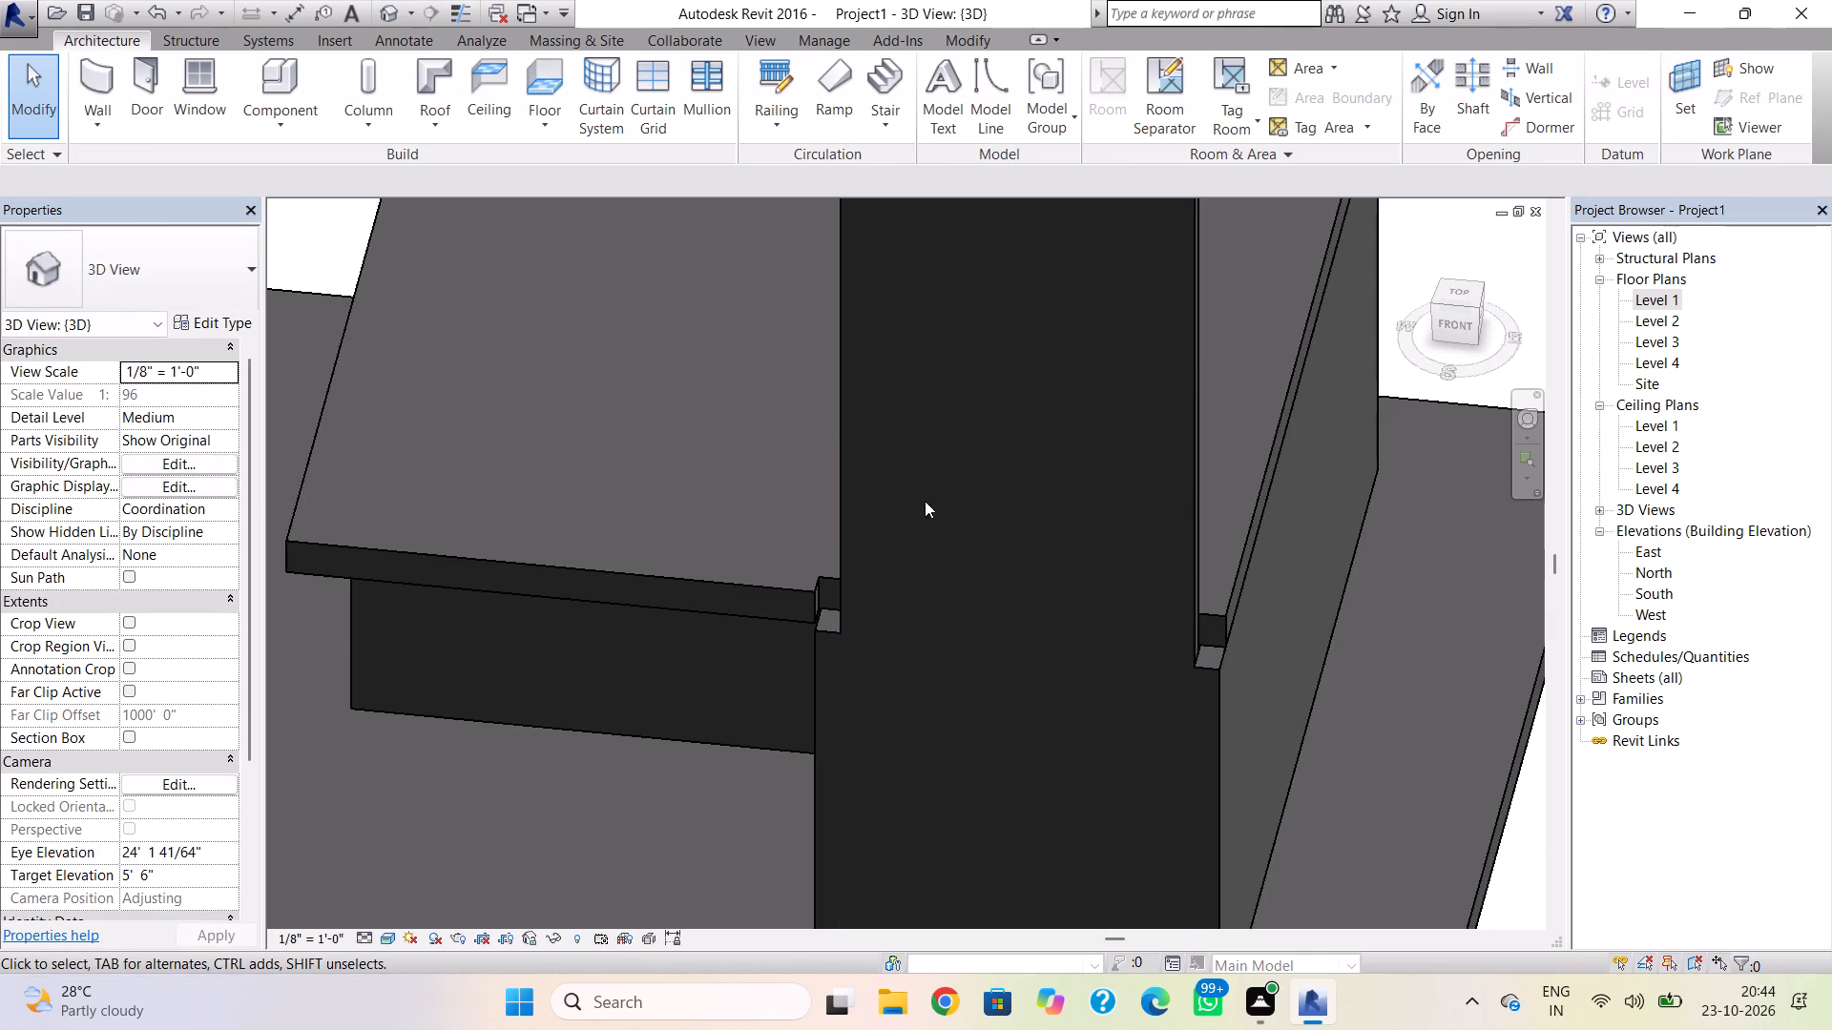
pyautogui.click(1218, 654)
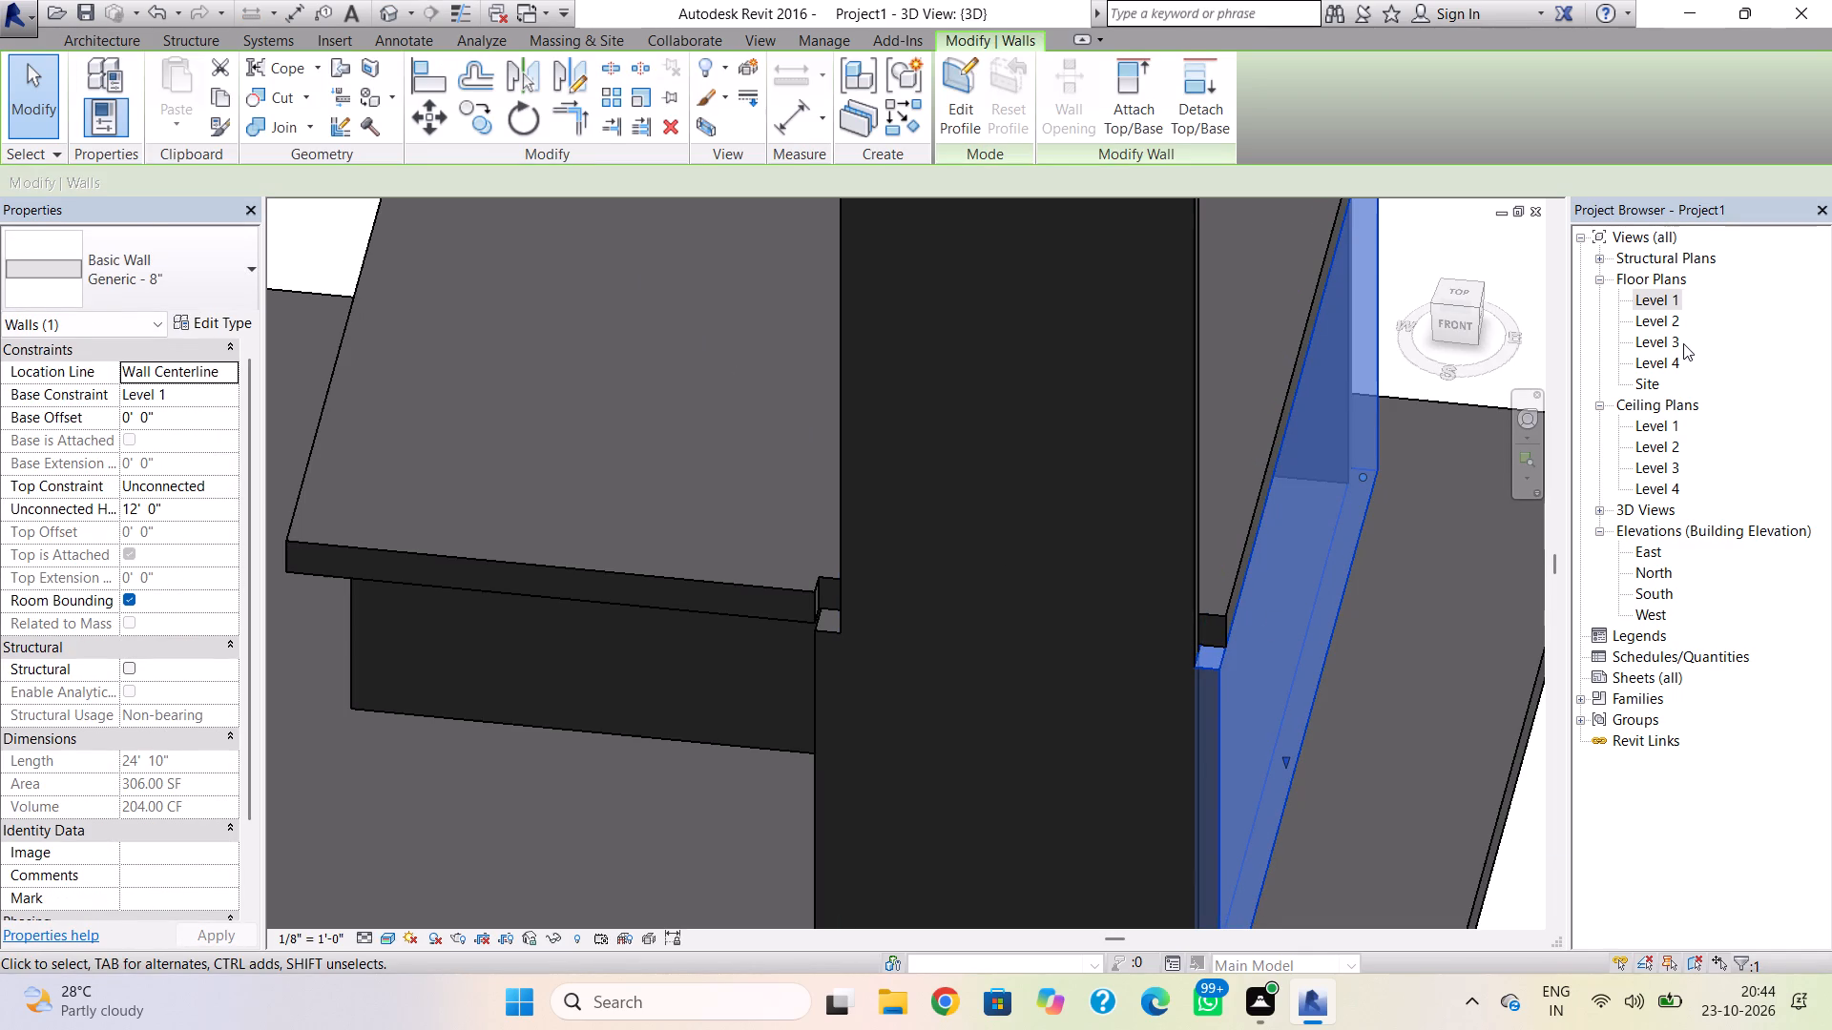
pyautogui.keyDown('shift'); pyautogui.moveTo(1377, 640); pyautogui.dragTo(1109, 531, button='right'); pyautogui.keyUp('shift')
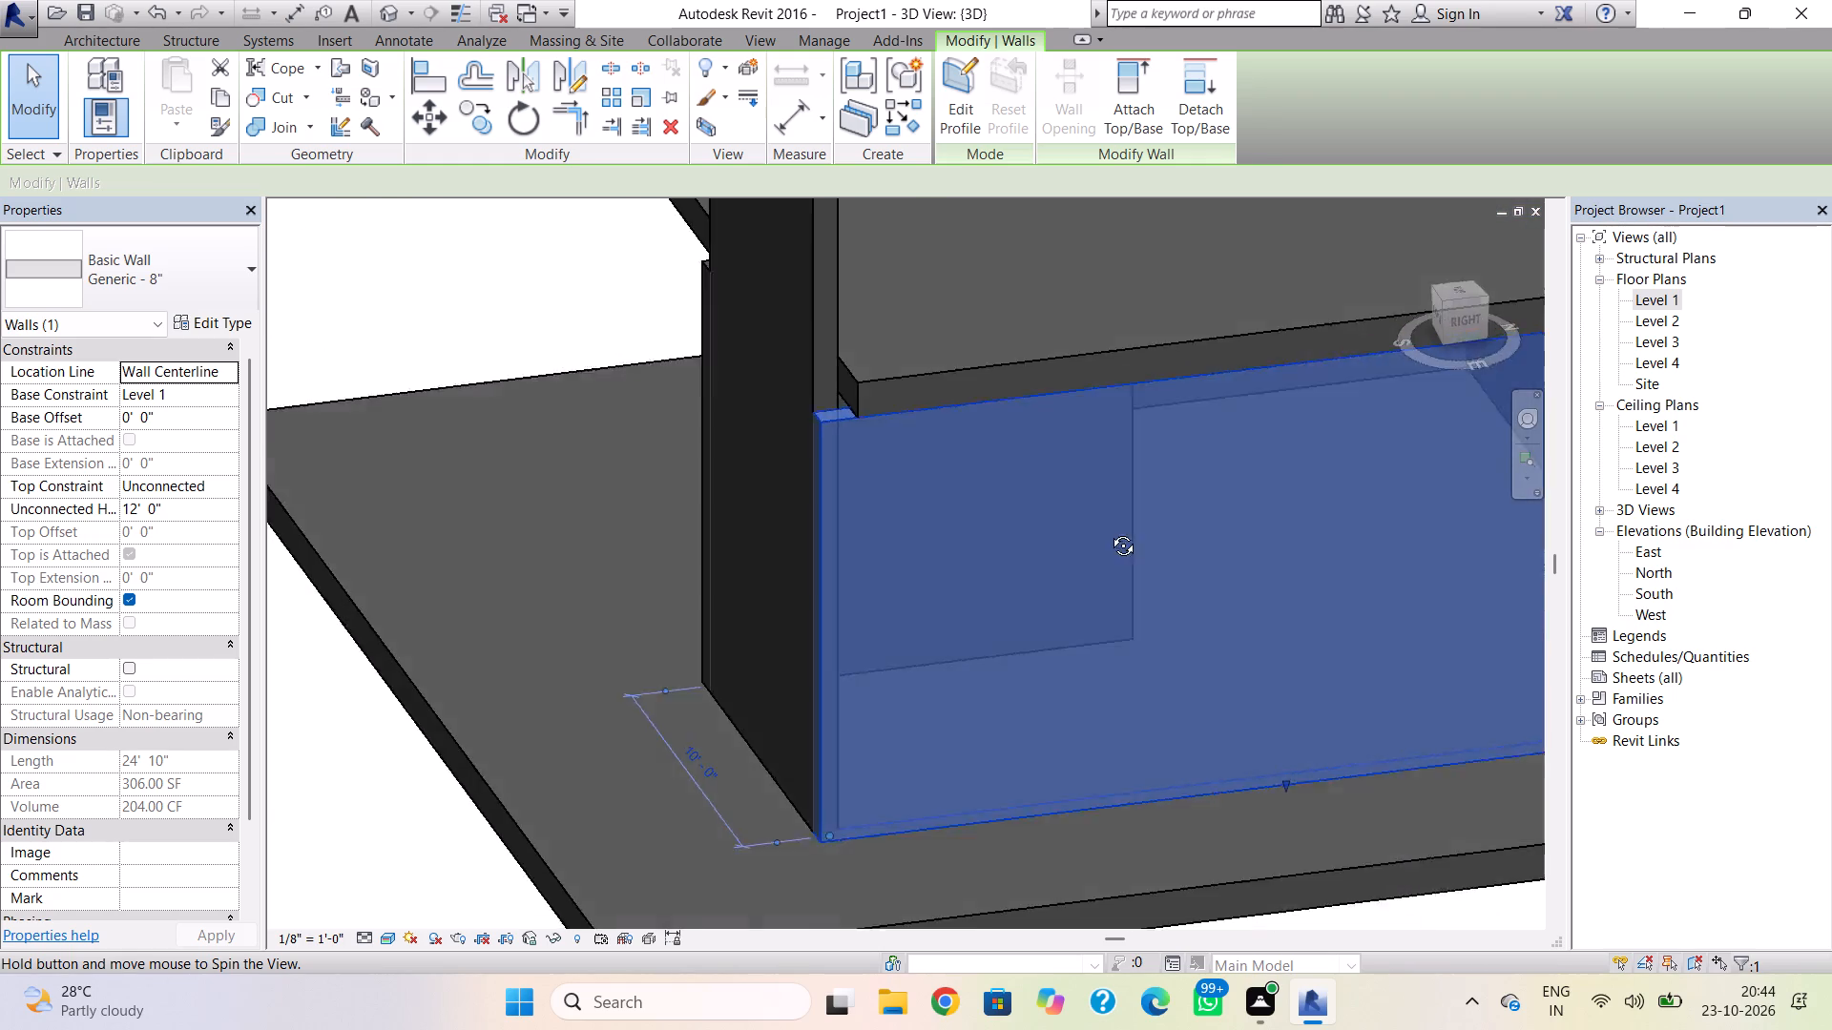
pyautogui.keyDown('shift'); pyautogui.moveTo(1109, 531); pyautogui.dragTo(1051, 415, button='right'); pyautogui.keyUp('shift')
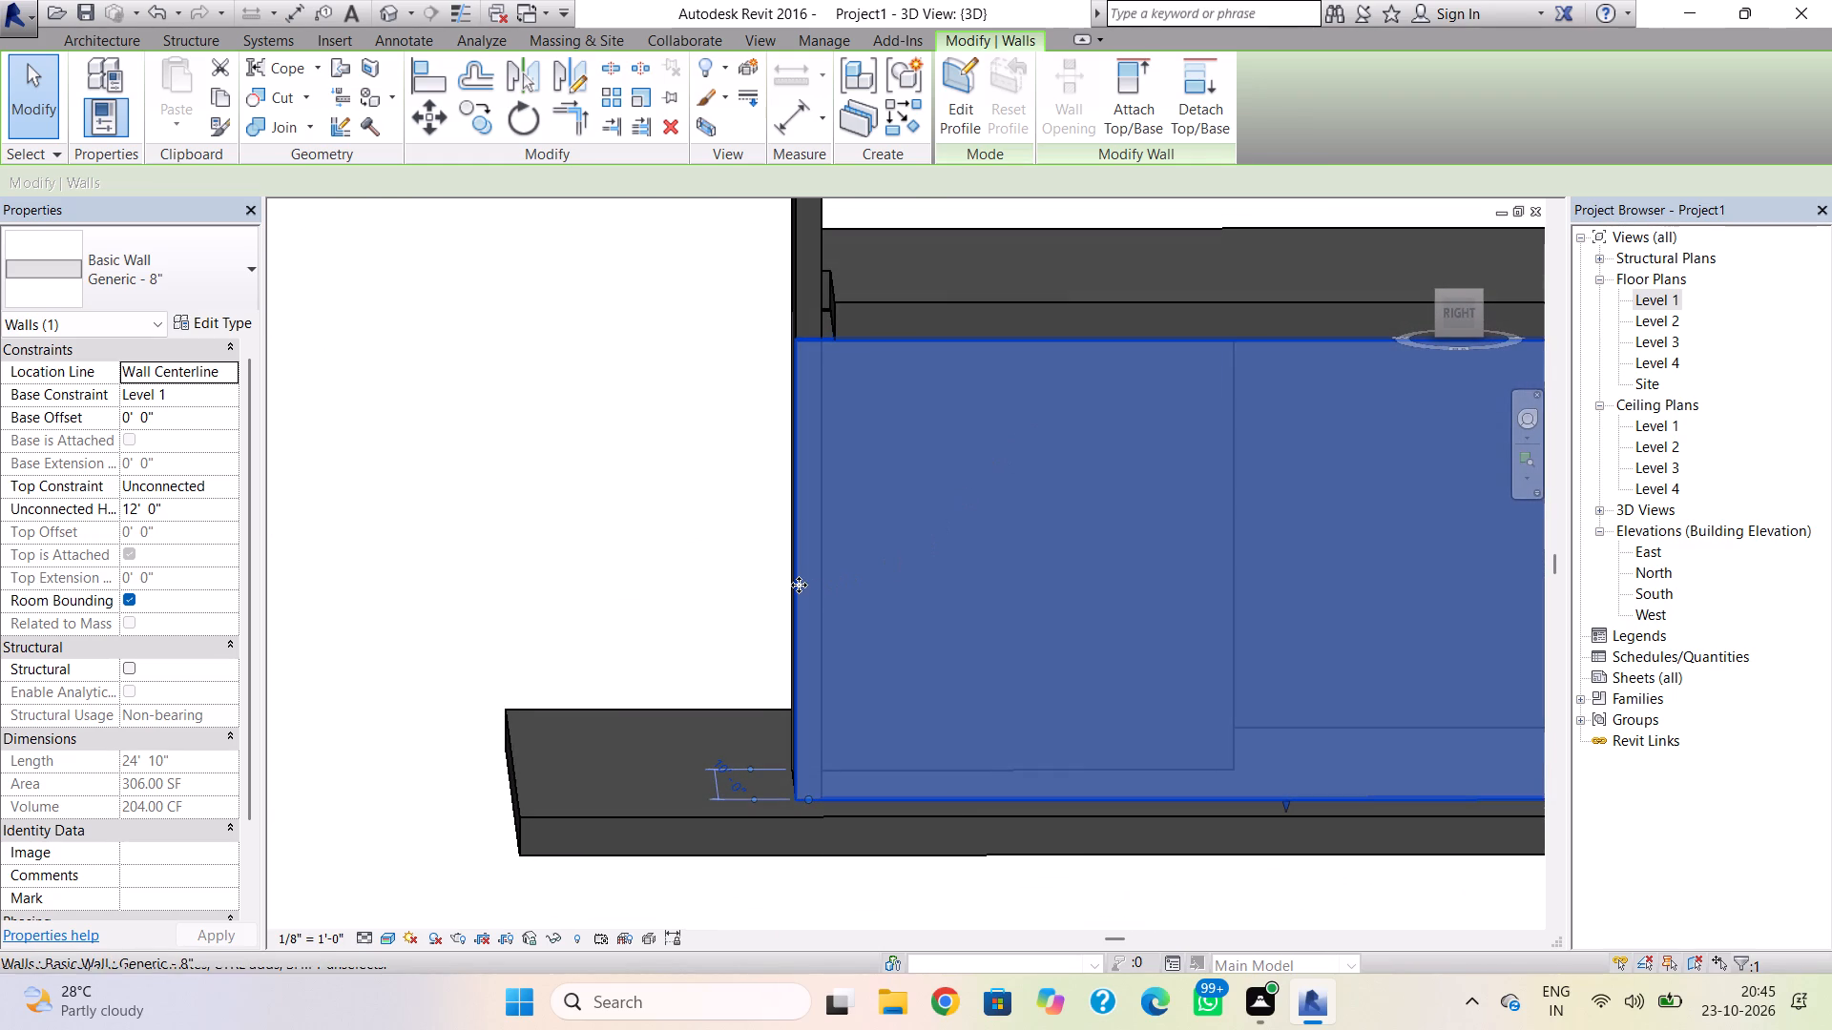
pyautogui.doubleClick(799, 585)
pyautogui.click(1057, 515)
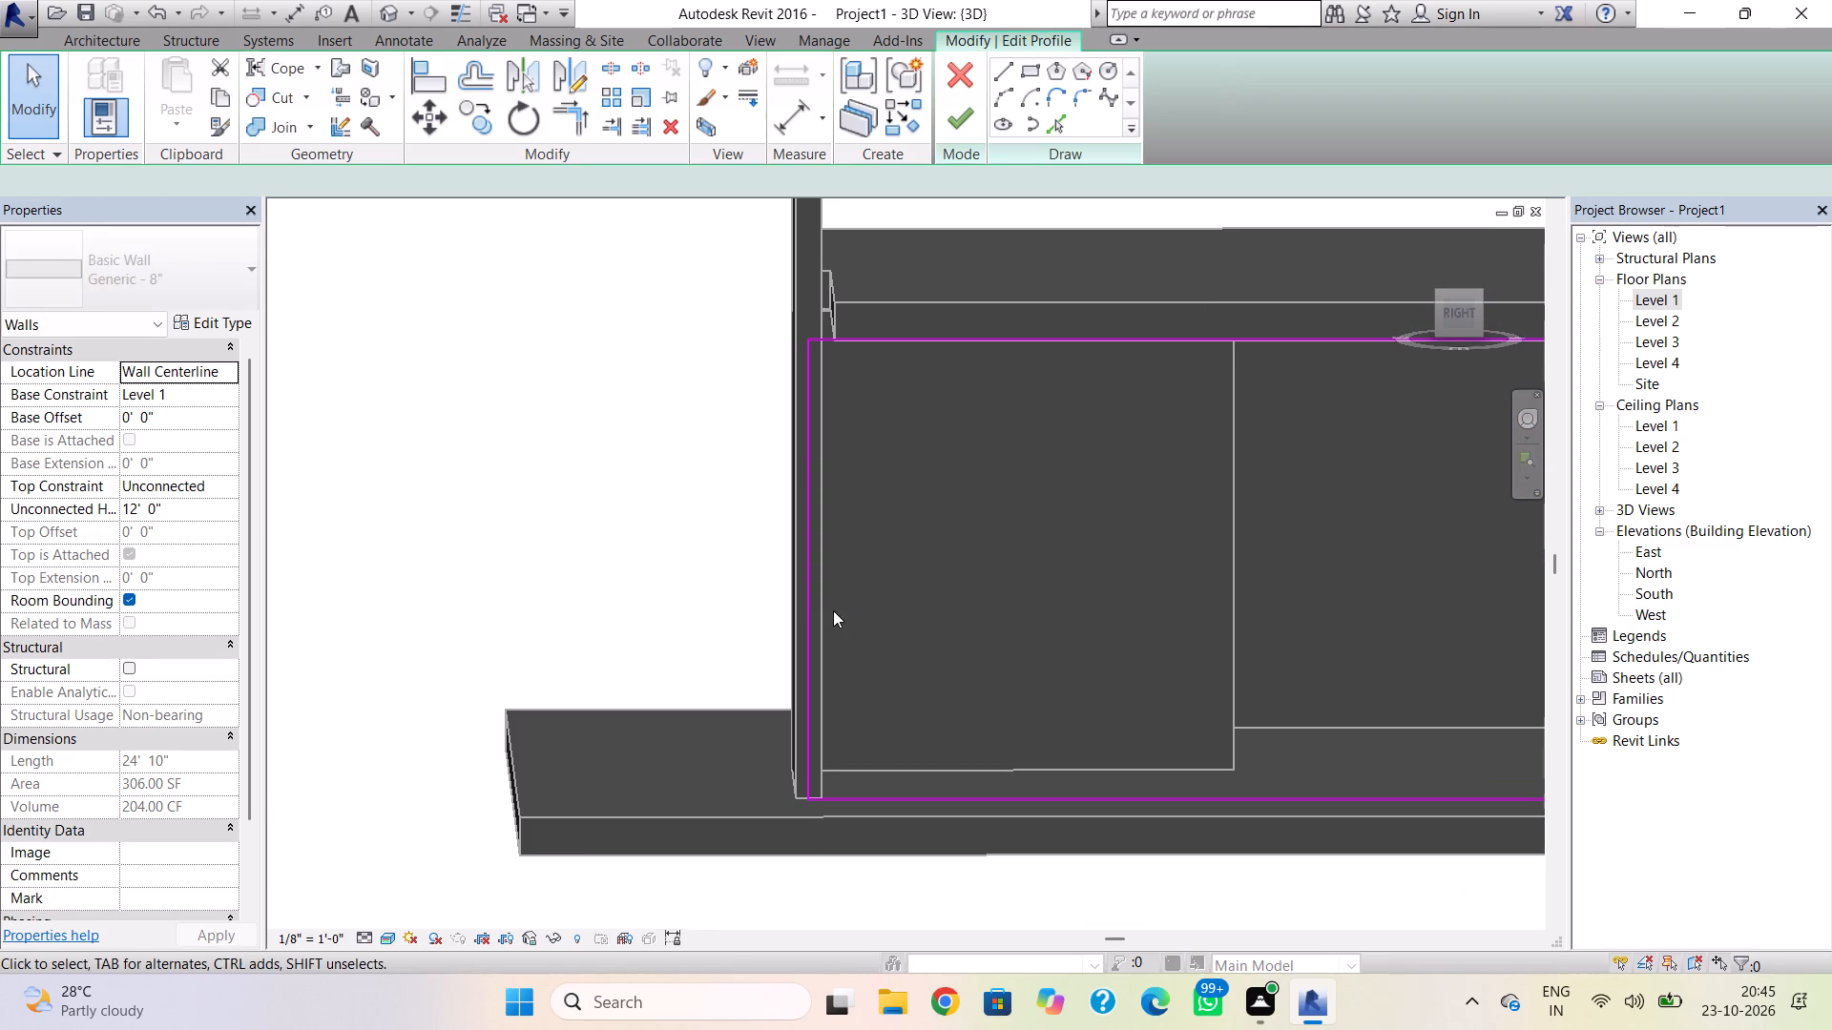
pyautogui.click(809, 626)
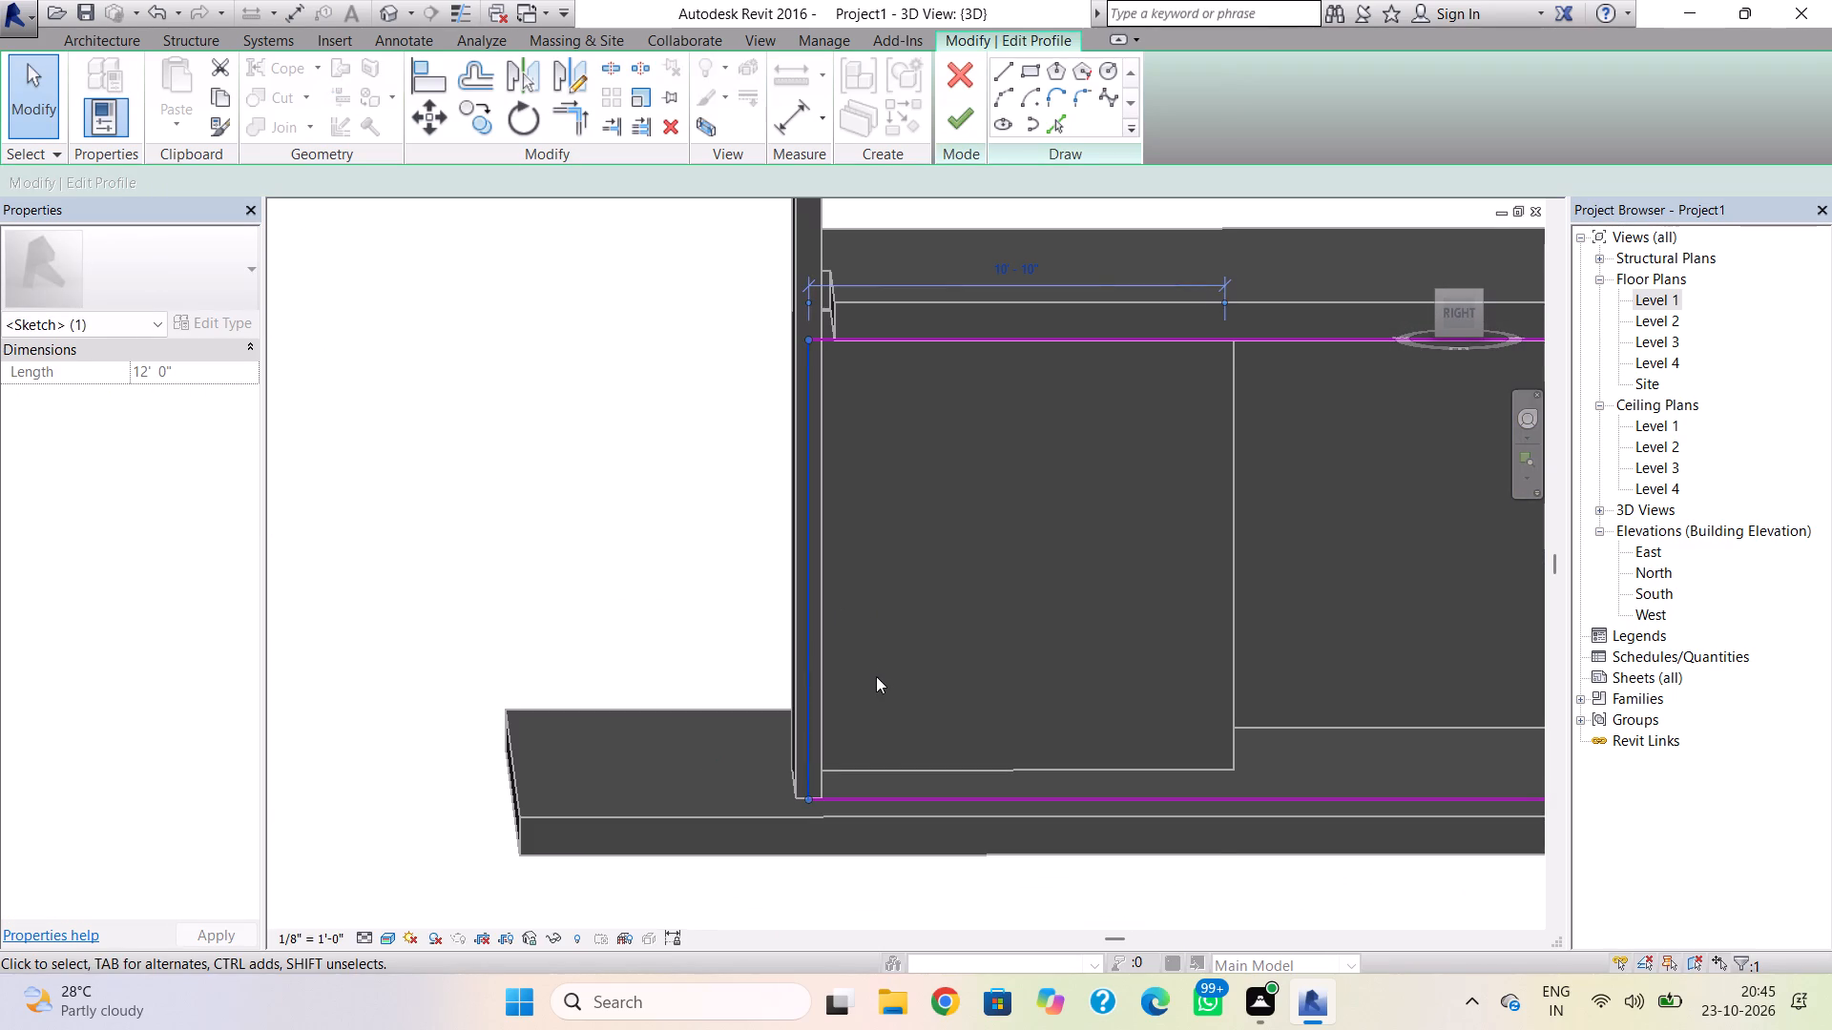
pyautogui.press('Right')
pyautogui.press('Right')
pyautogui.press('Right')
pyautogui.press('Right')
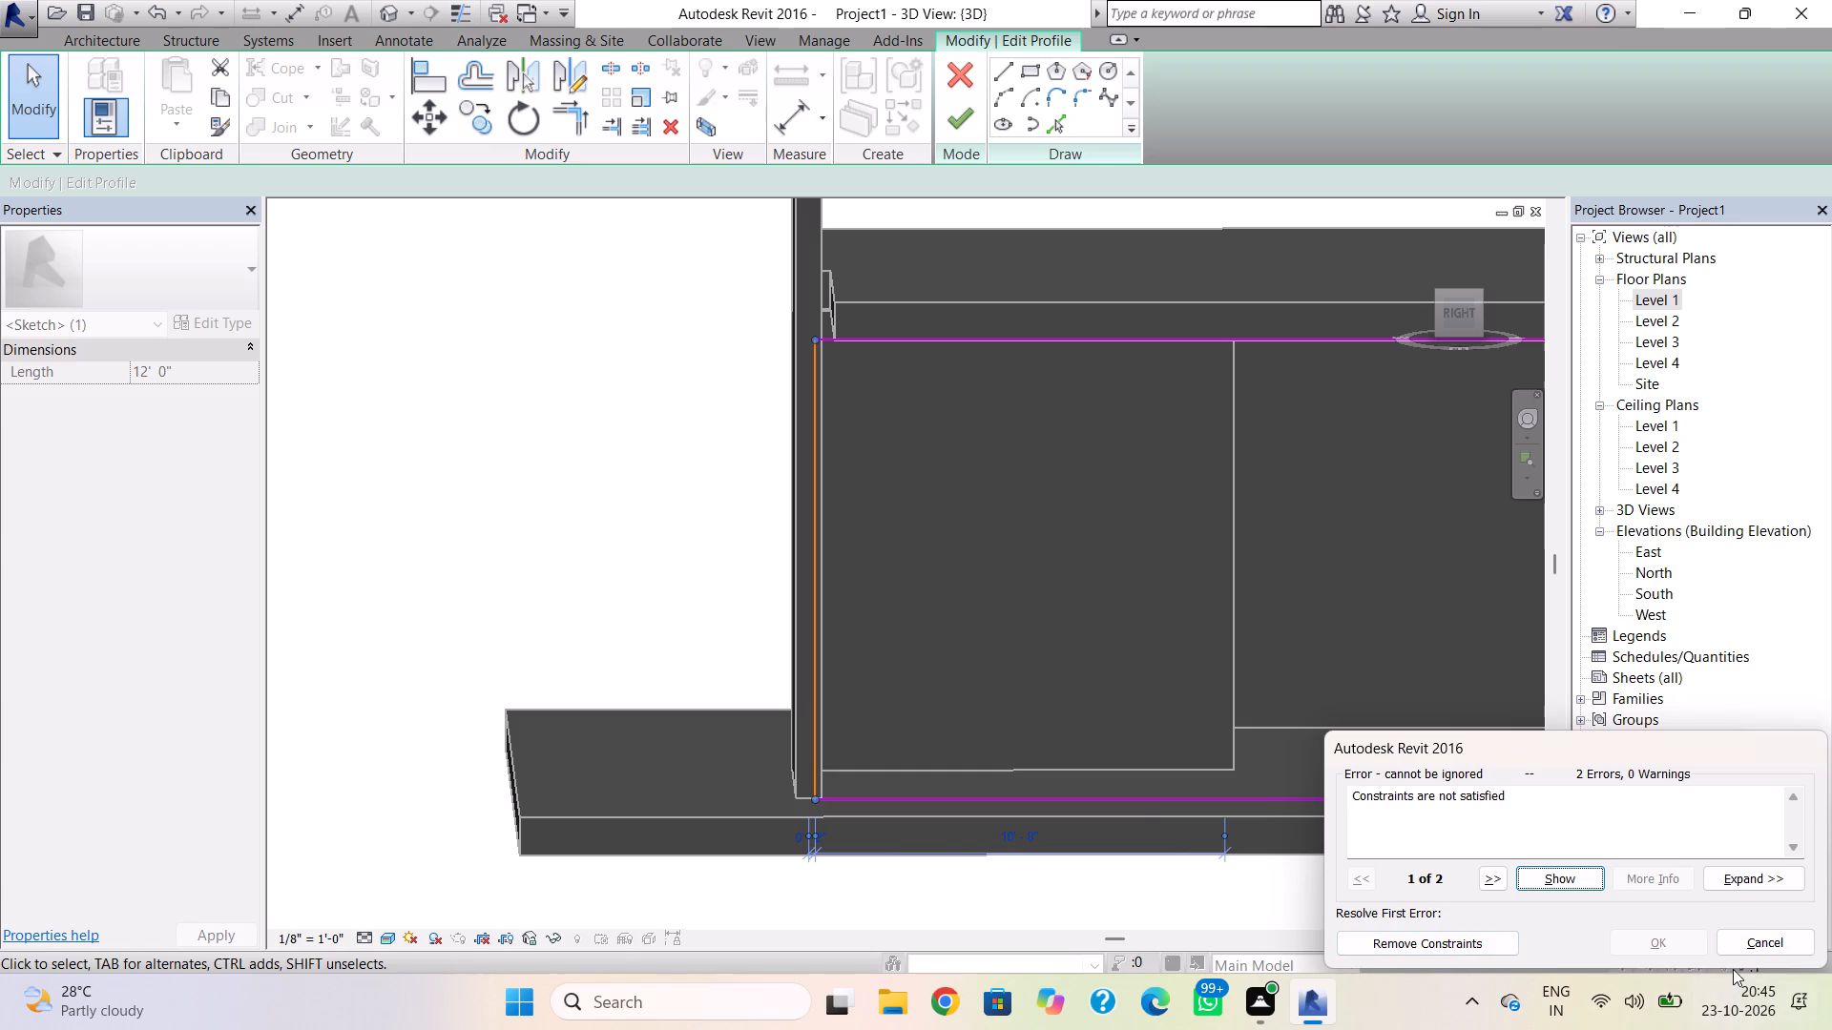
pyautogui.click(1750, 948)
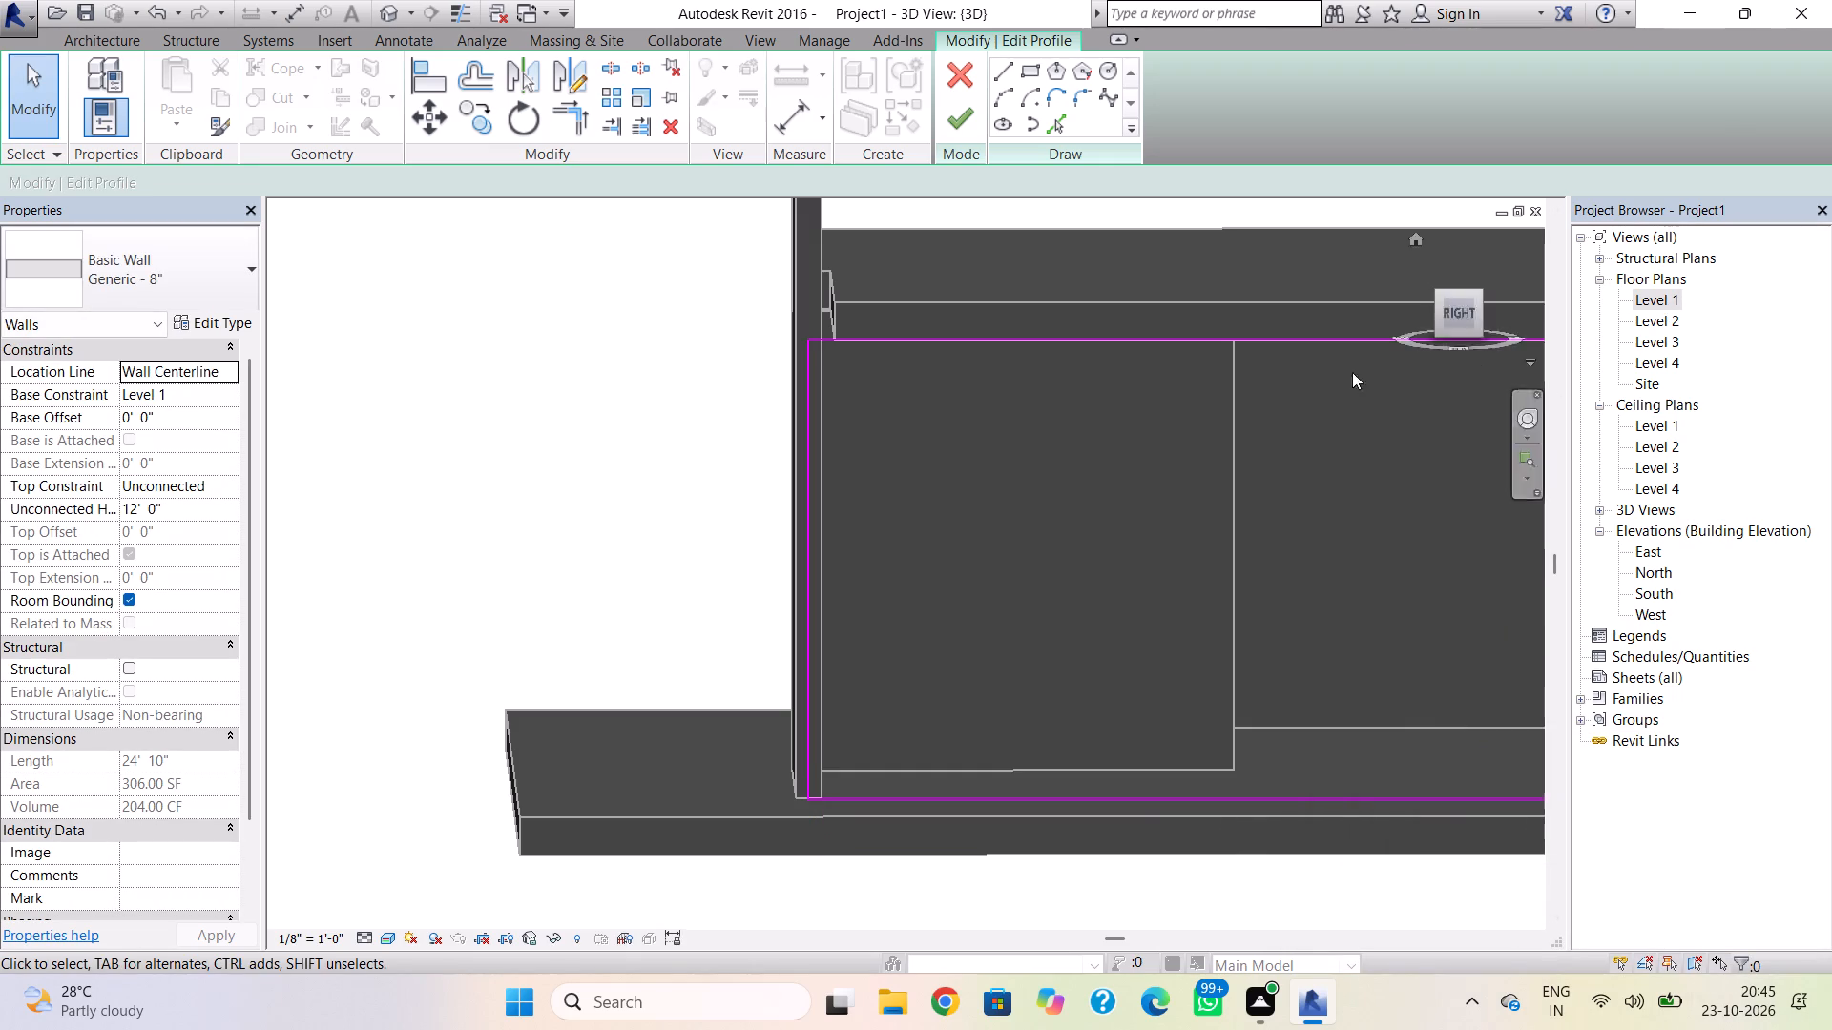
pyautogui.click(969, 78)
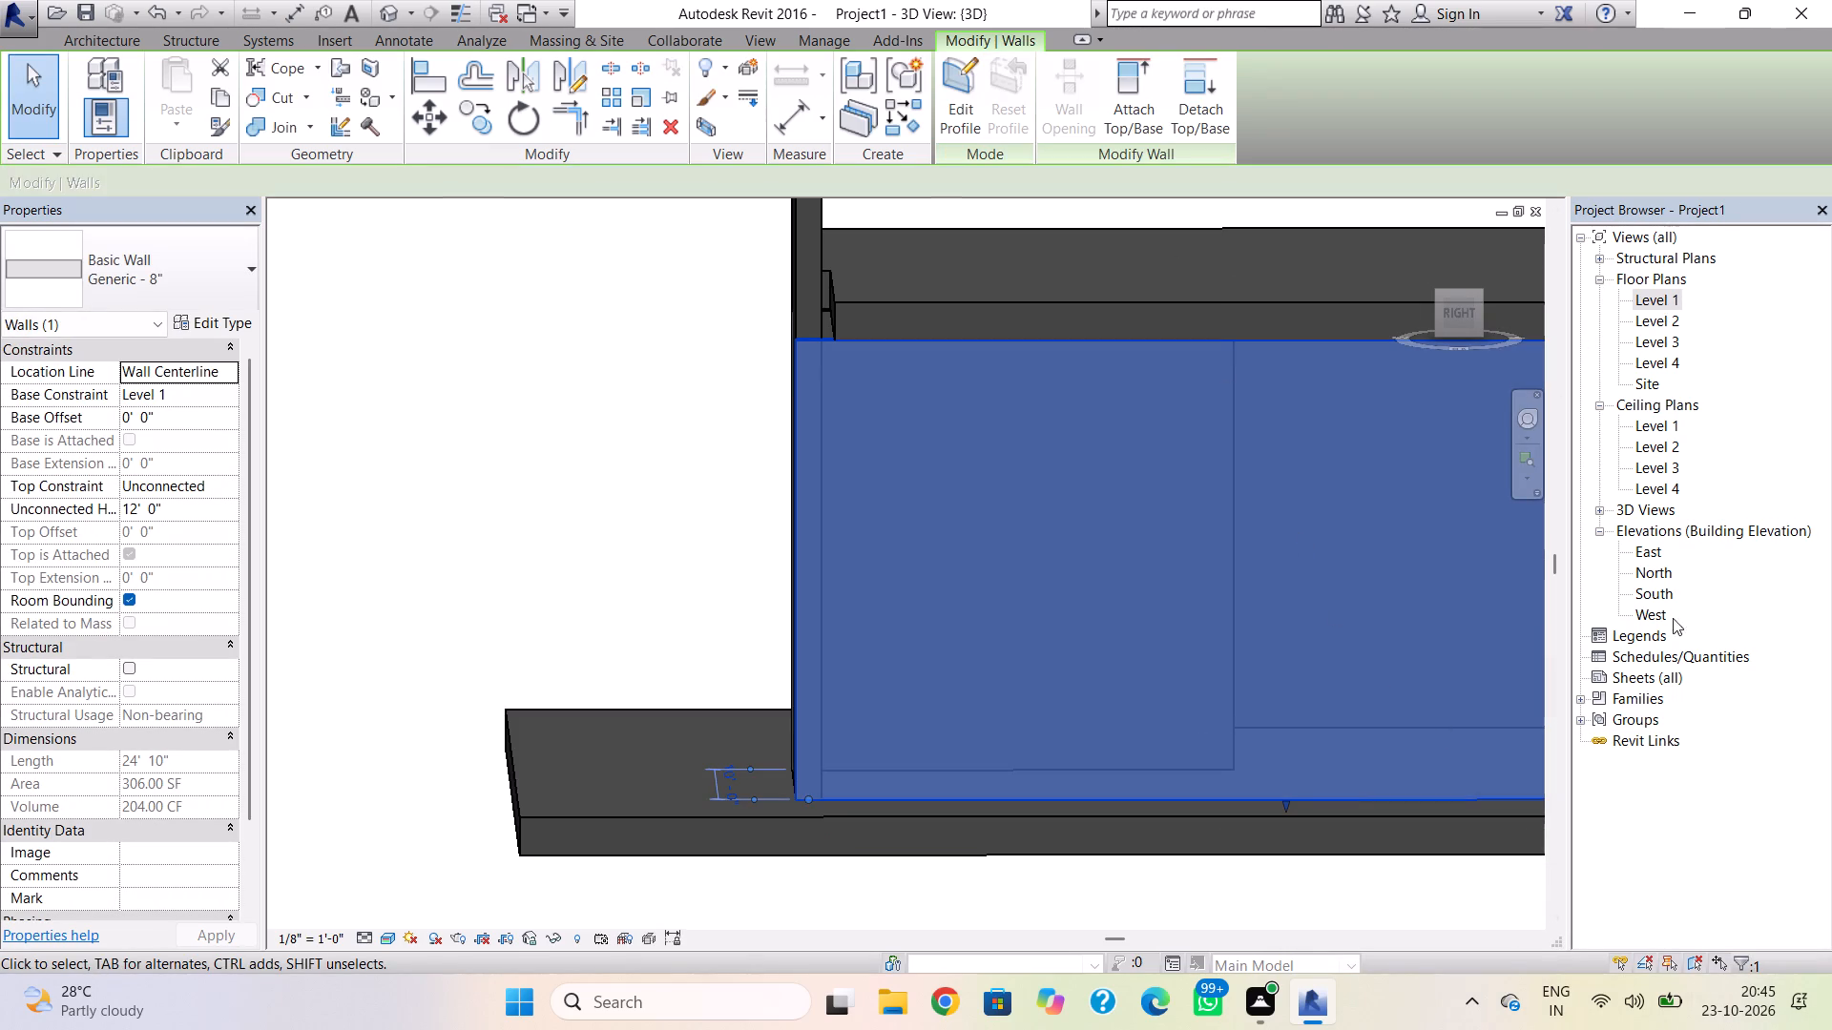
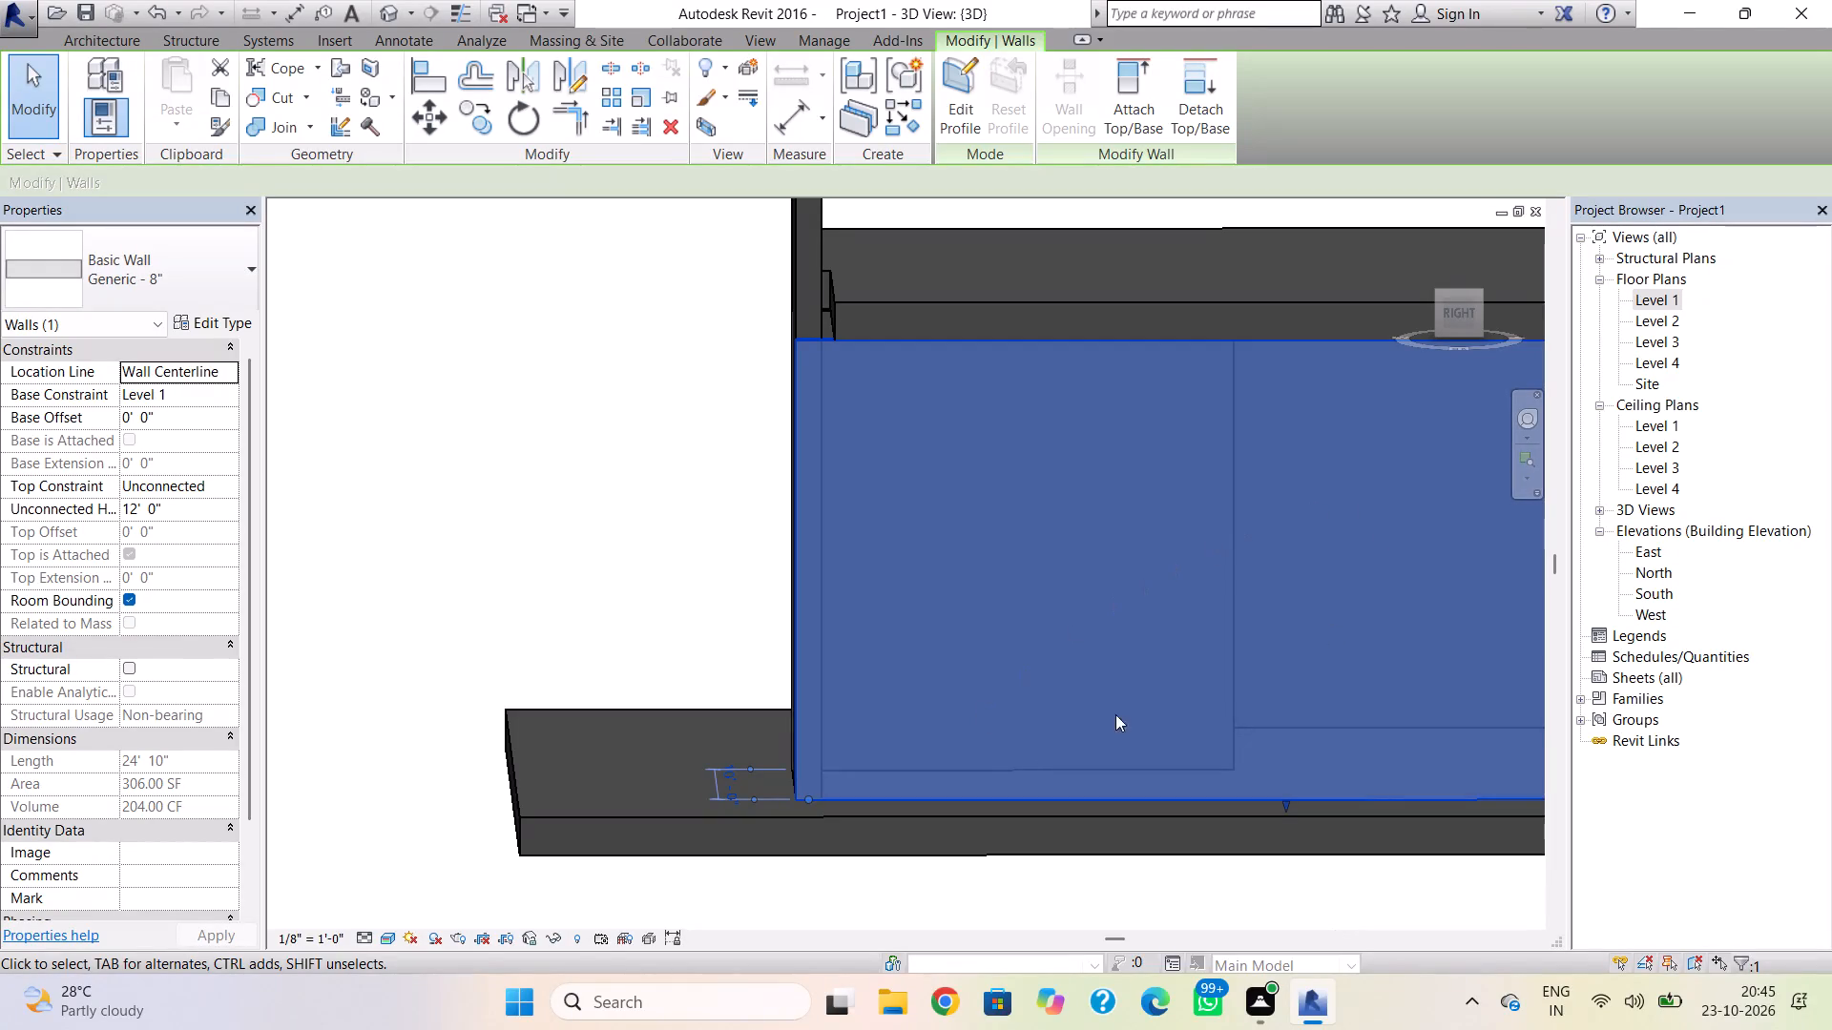
# In Level 1, pull the east wall's south end back to the south wall's inner face, leaving the wall about 24'-5" long.
pyautogui.doubleClick(1647, 298)
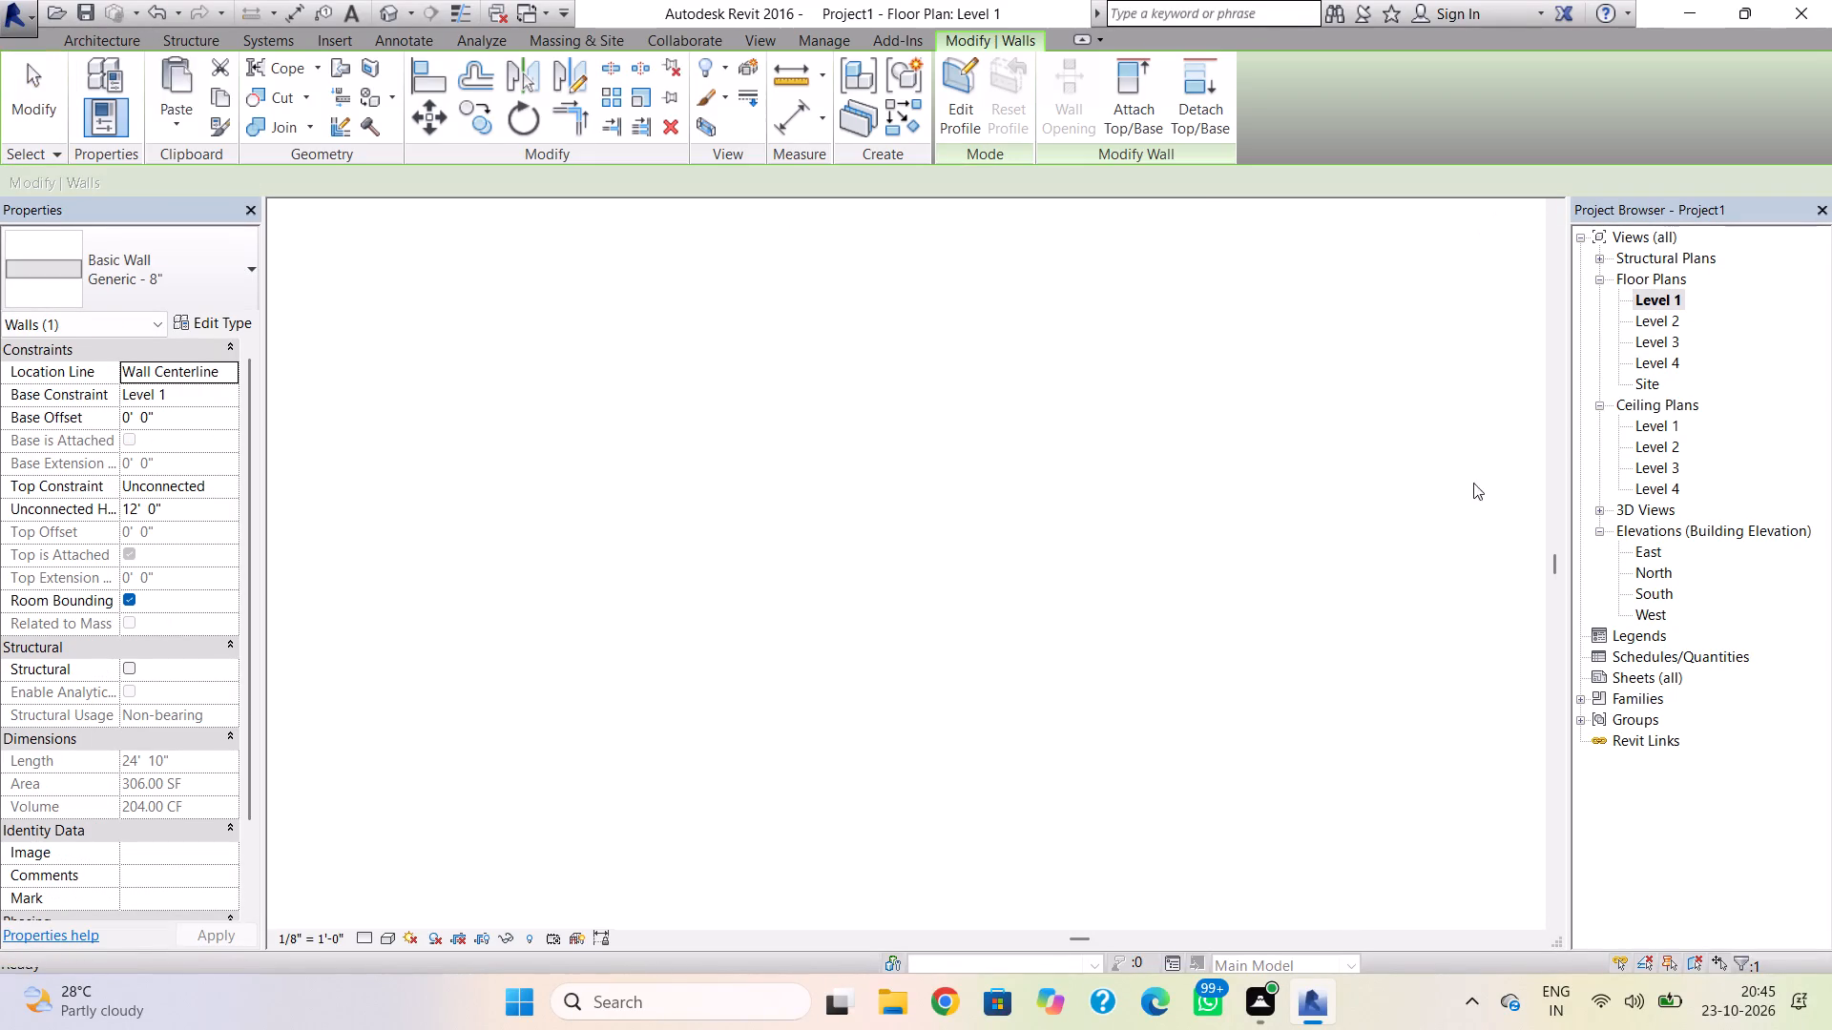
pyautogui.scroll(-3, 1198, 690)
pyautogui.moveTo(1202, 702); pyautogui.dragTo(1188, 800, button='middle')
pyautogui.moveTo(1188, 793); pyautogui.dragTo(1049, 1016, button='middle')
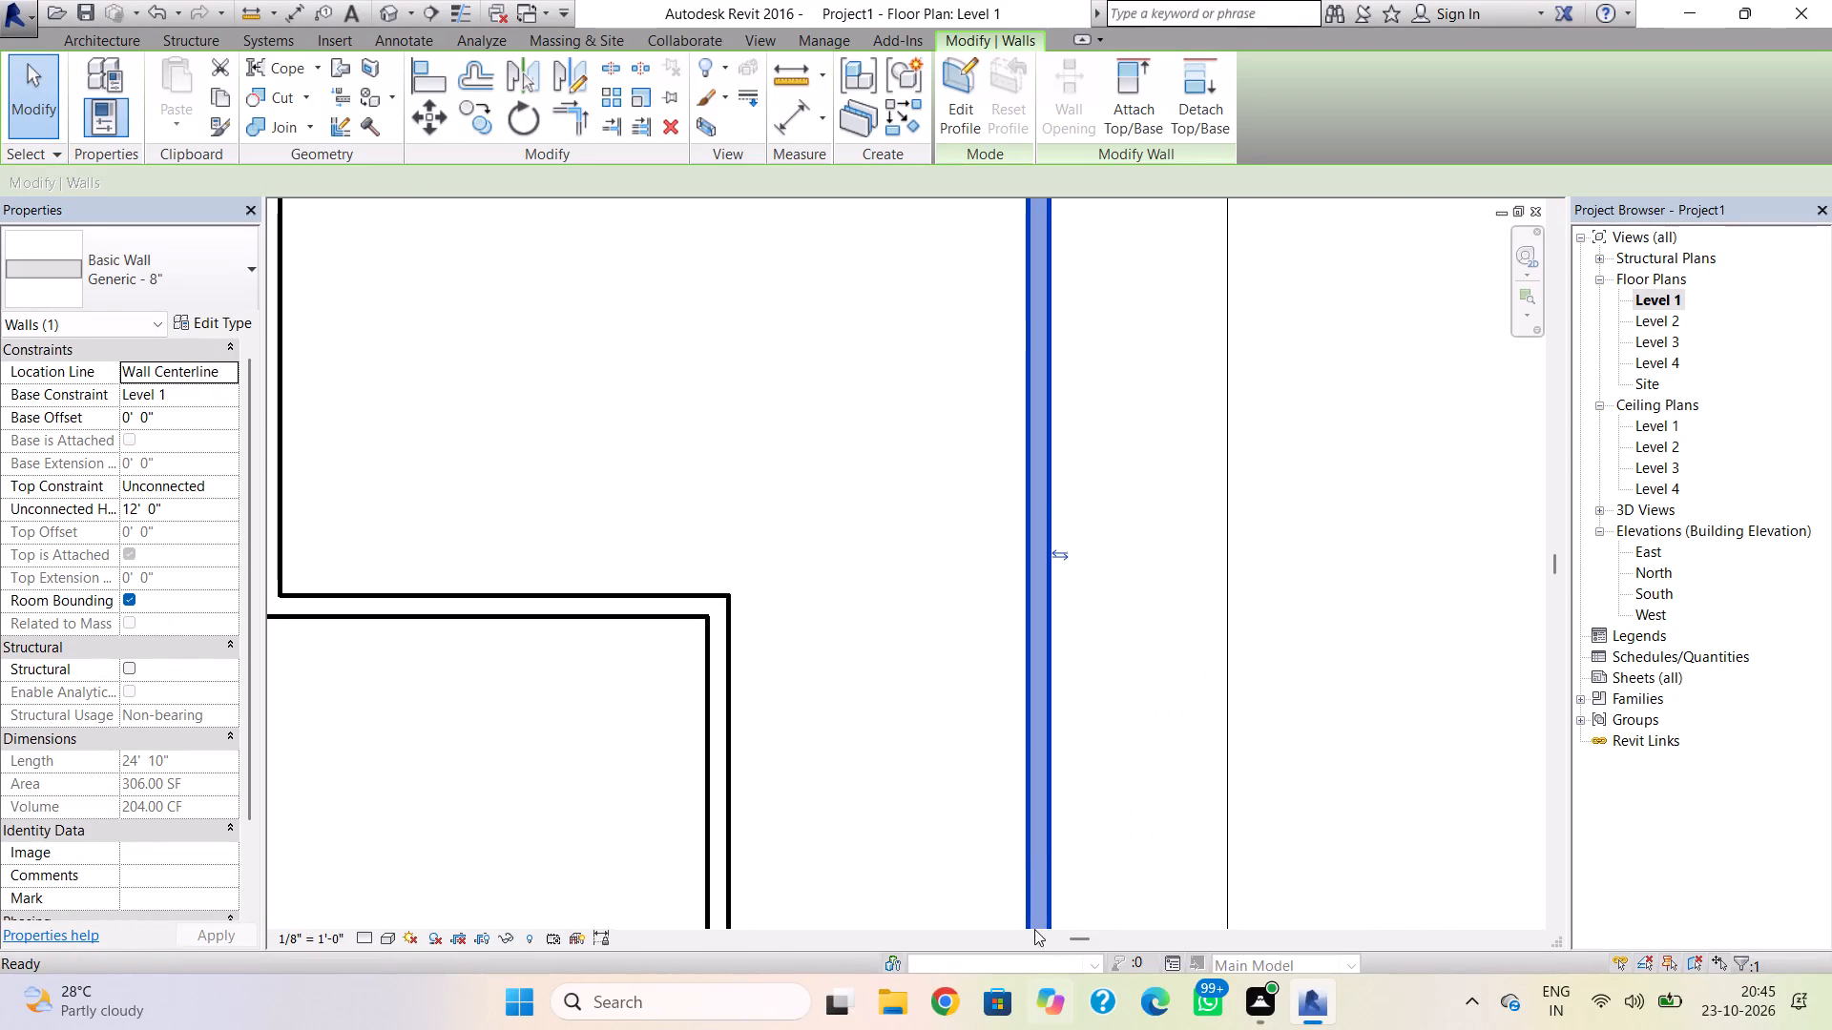
pyautogui.scroll(-2, 1030, 868)
pyautogui.click(1031, 861)
pyautogui.moveTo(1039, 860); pyautogui.dragTo(1049, 772, button='middle')
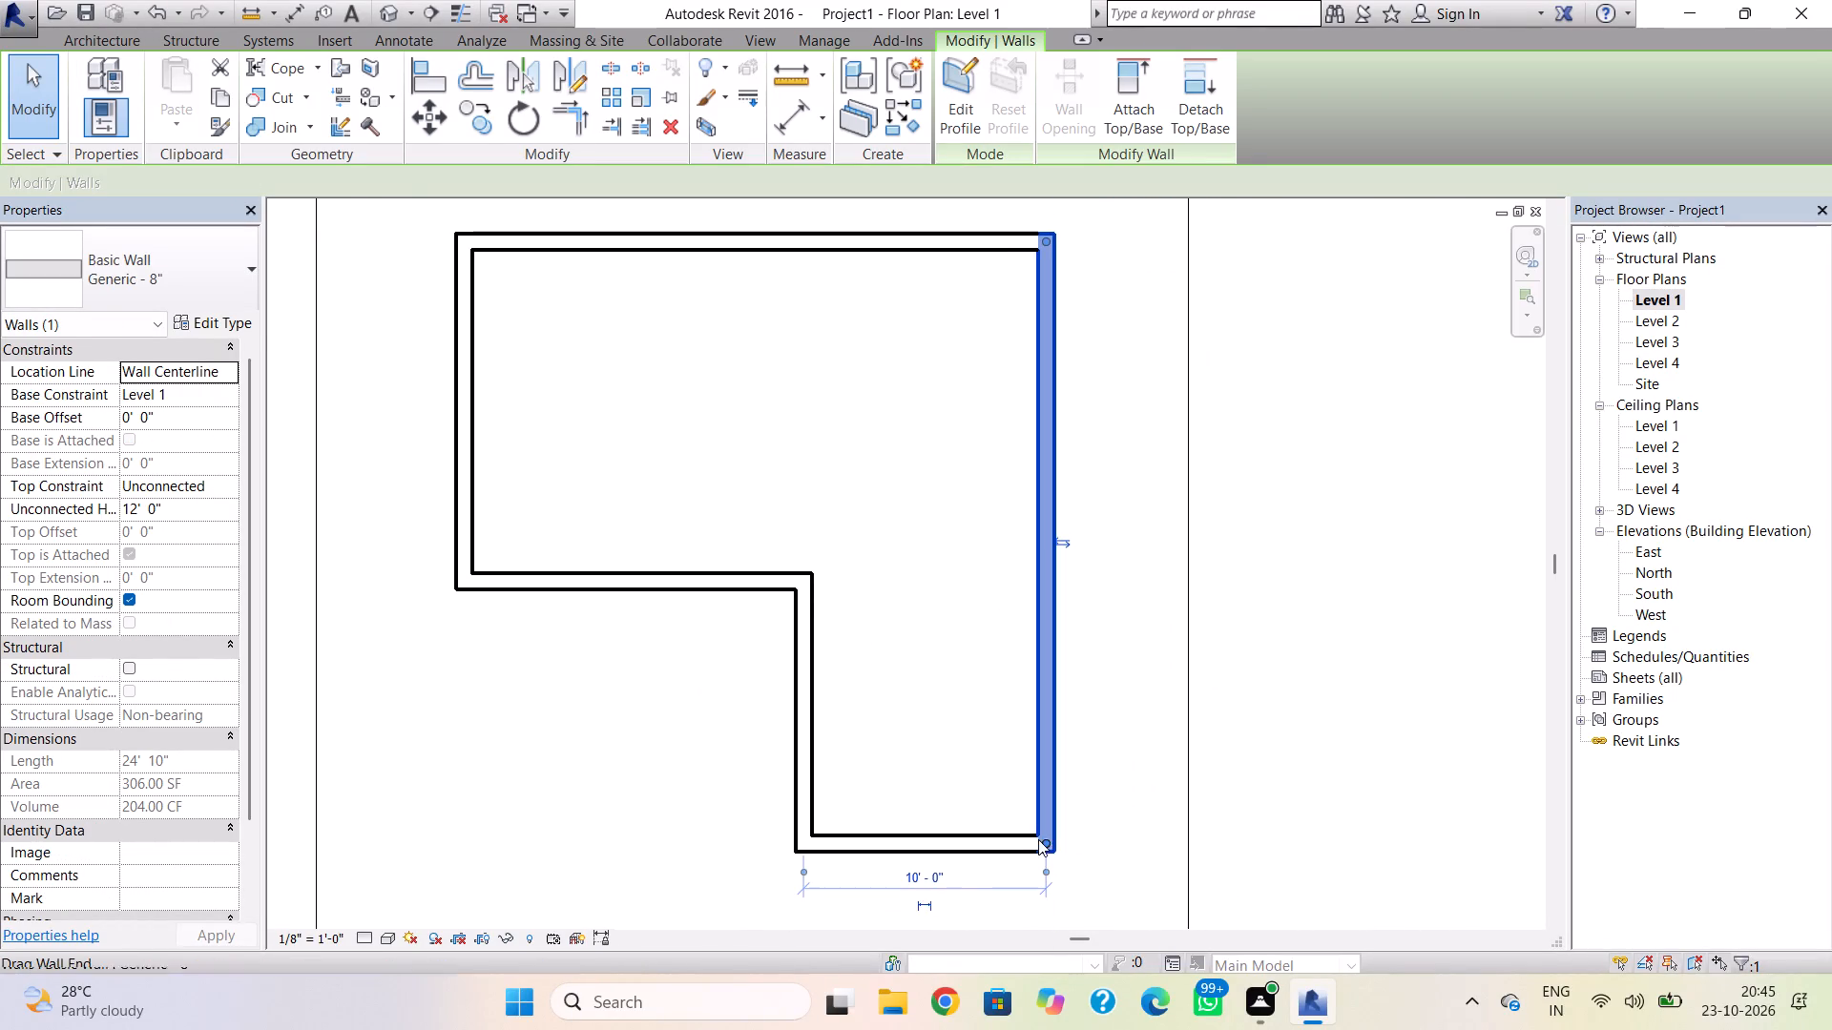
pyautogui.scroll(8, 1038, 842)
pyautogui.moveTo(1050, 834); pyautogui.dragTo(1050, 782)
pyautogui.scroll(4, 1055, 790)
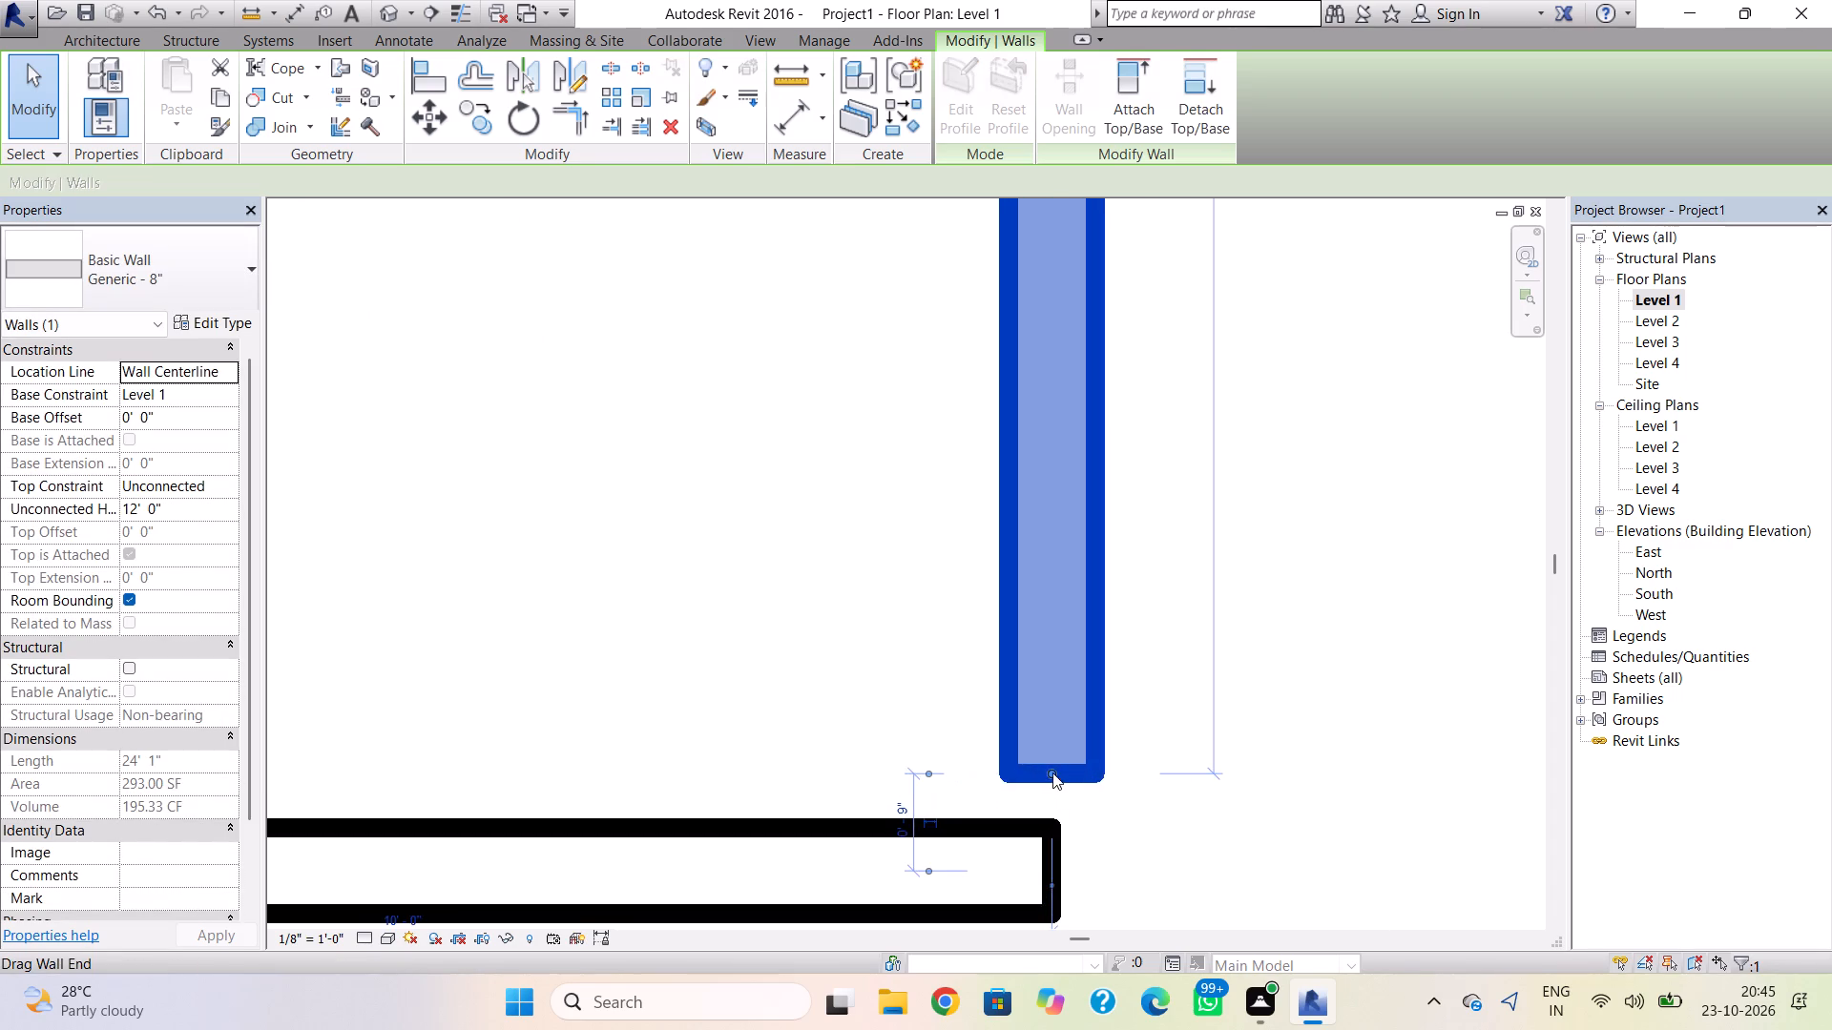
pyautogui.moveTo(1052, 772); pyautogui.dragTo(1053, 814)
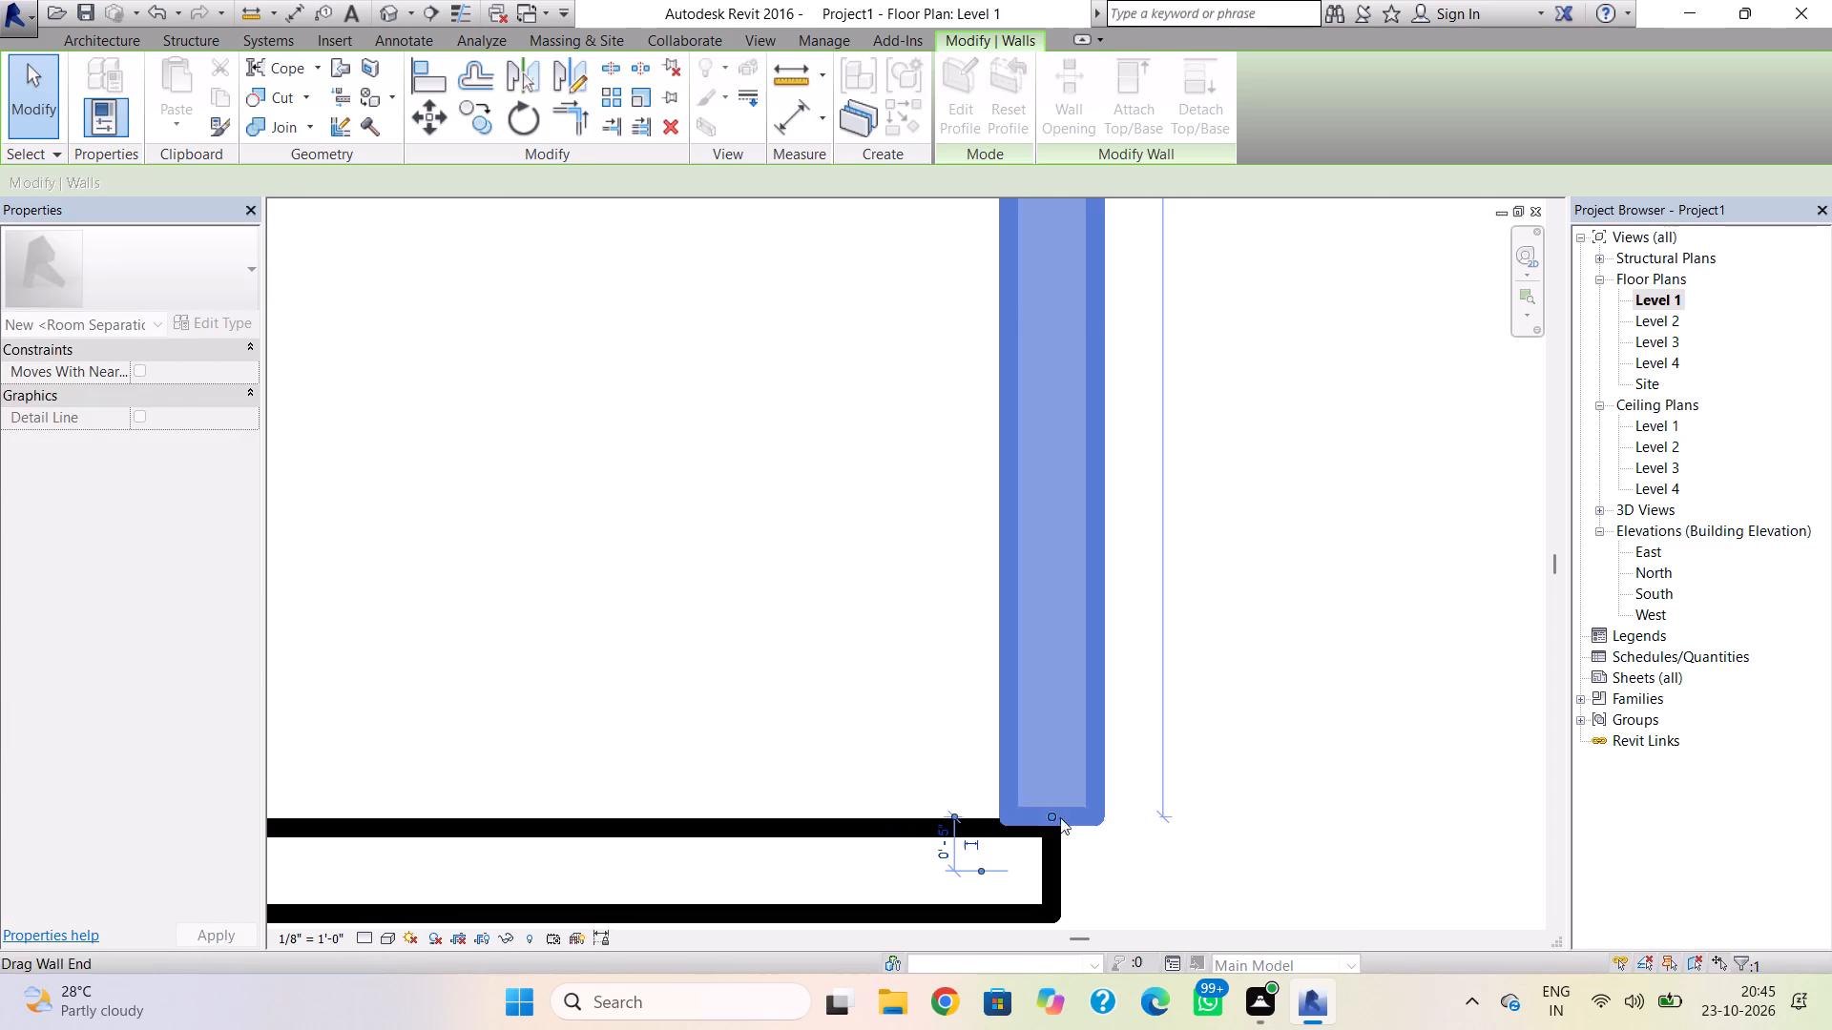
pyautogui.click(1167, 869)
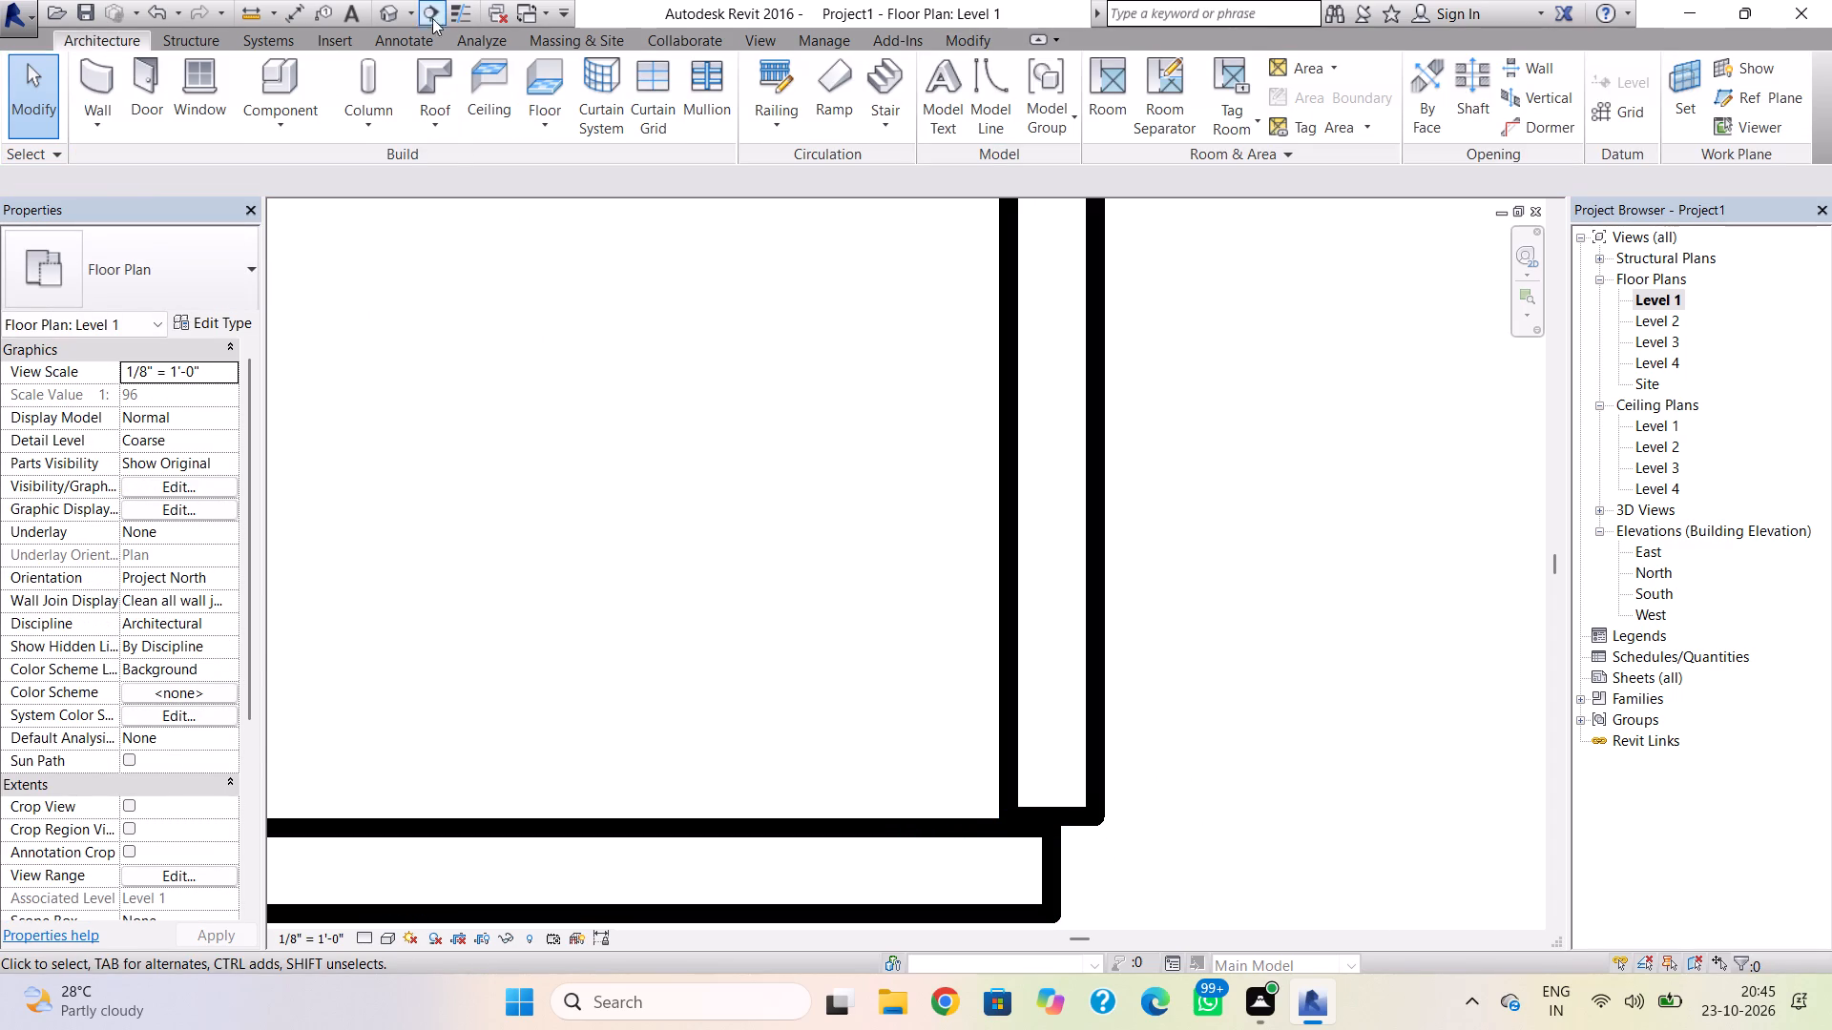
# Shift the east wall about 4" west in Level 1 so its outer face lines up with the south wall's east end.
pyautogui.click(392, 18)
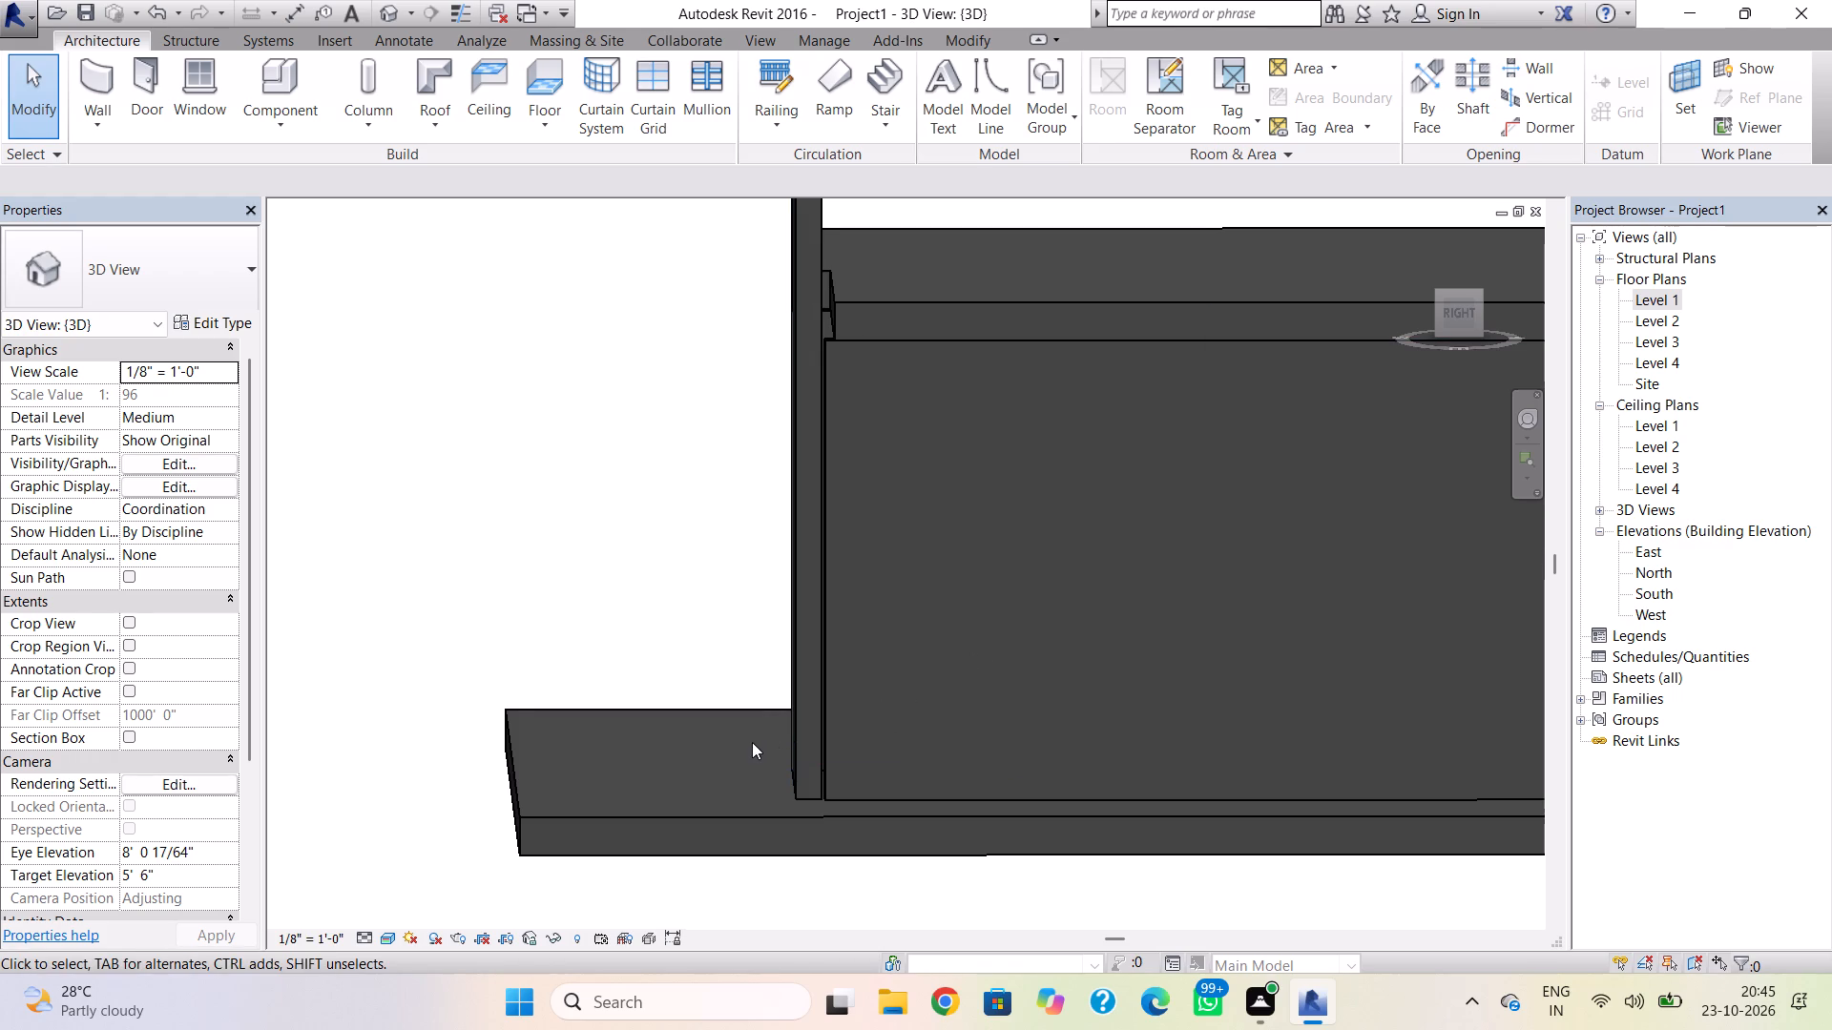
pyautogui.keyDown('shift'); pyautogui.moveTo(752, 742); pyautogui.dragTo(1165, 772, button='right'); pyautogui.keyUp('shift')
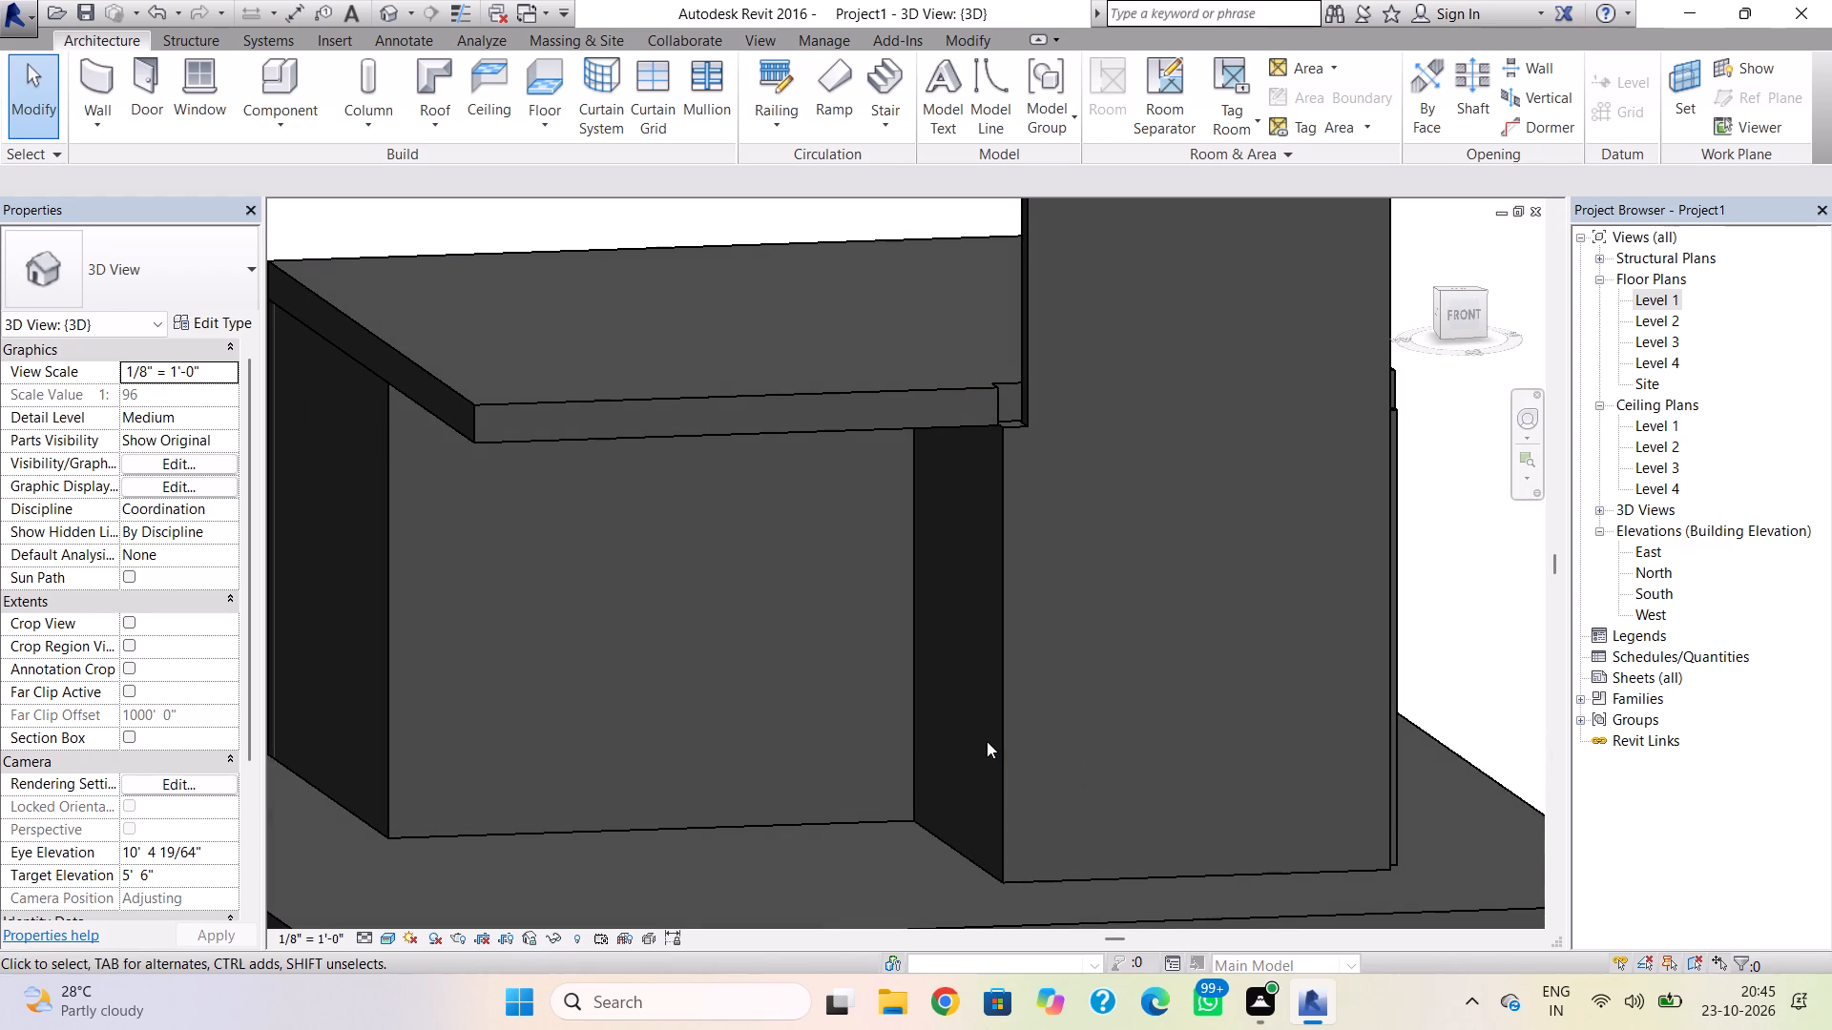
pyautogui.doubleClick(1671, 300)
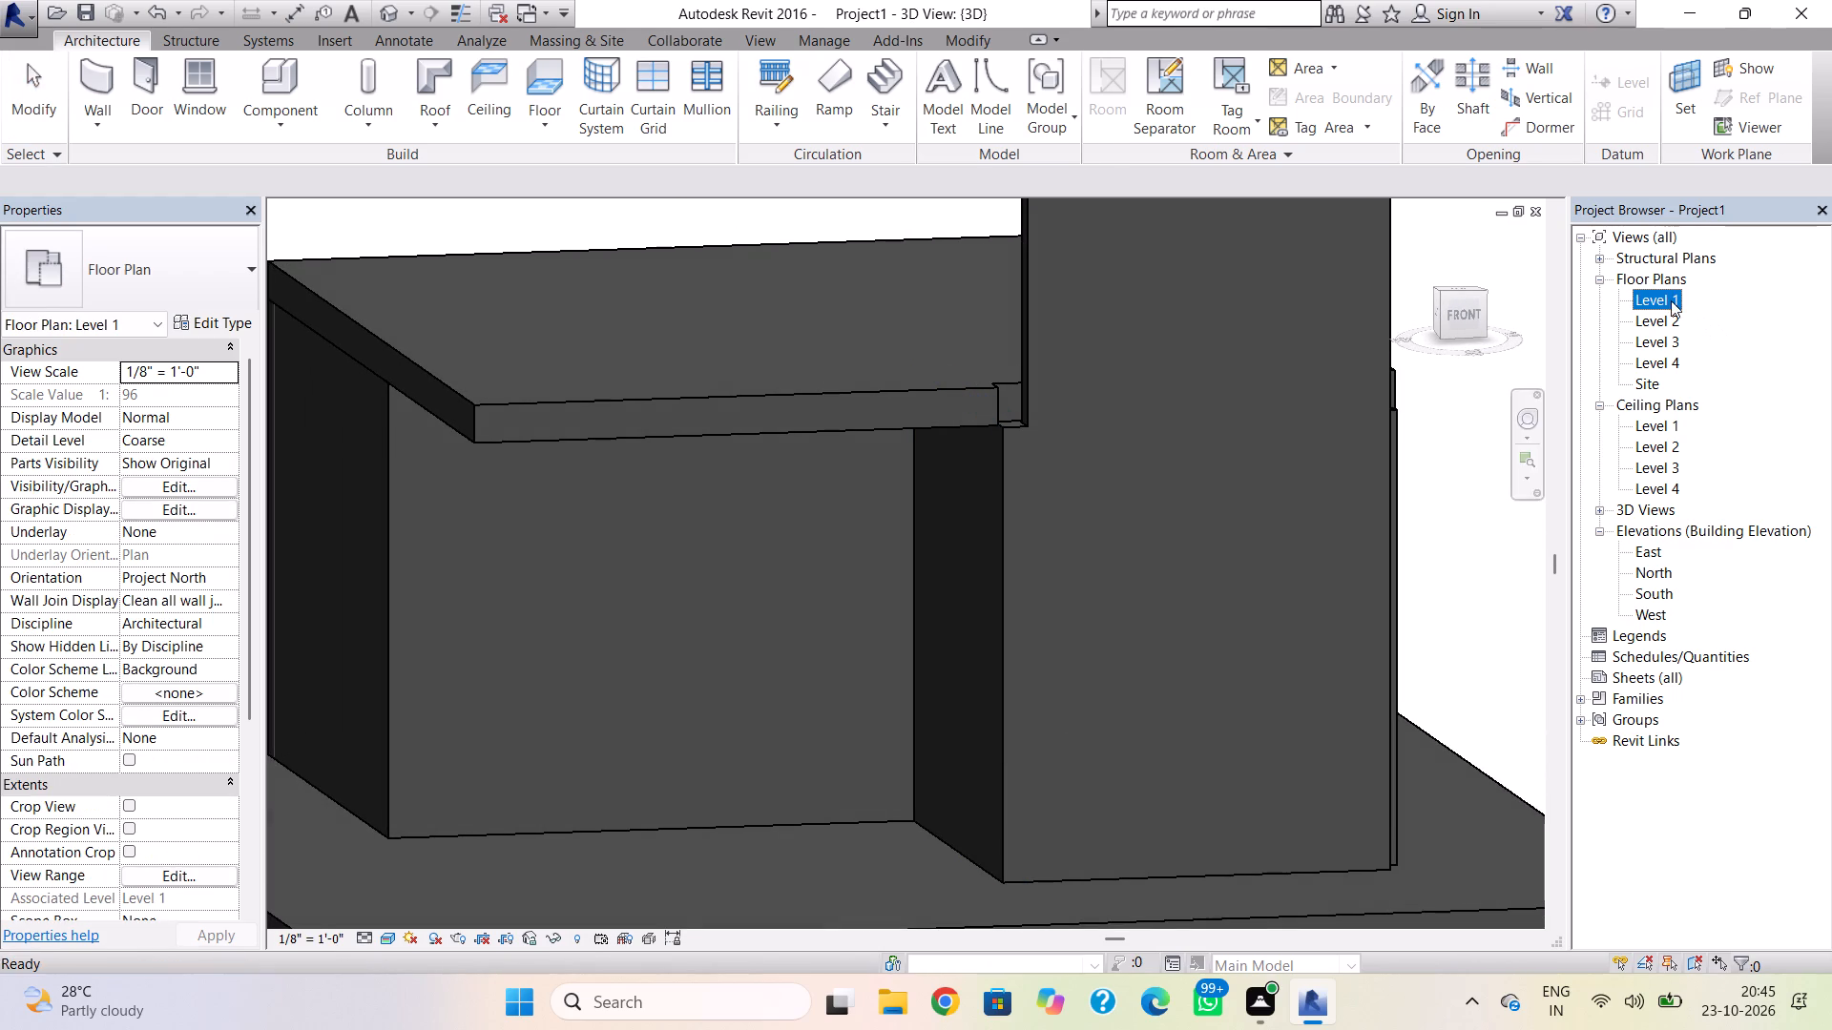
pyautogui.scroll(3, 1229, 711)
pyautogui.scroll(-9, 1007, 843)
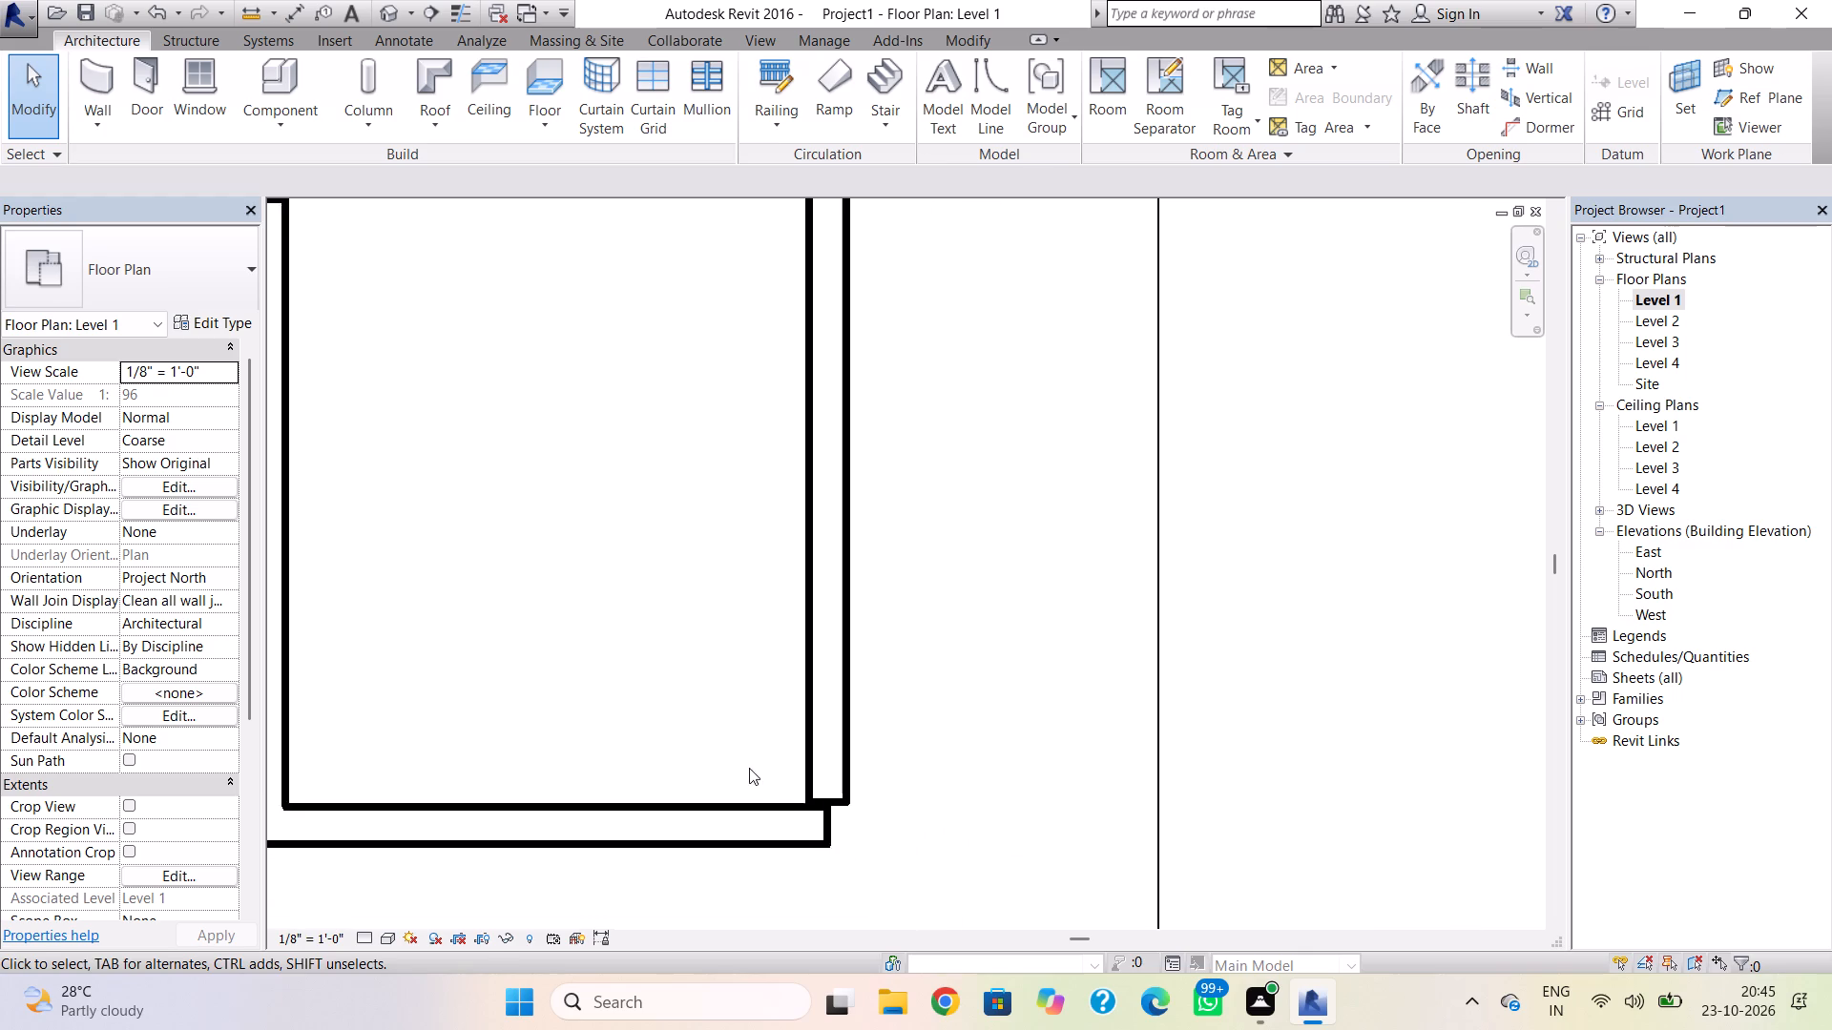
pyautogui.moveTo(753, 767); pyautogui.dragTo(1382, 723, button='middle')
pyautogui.click(1446, 709)
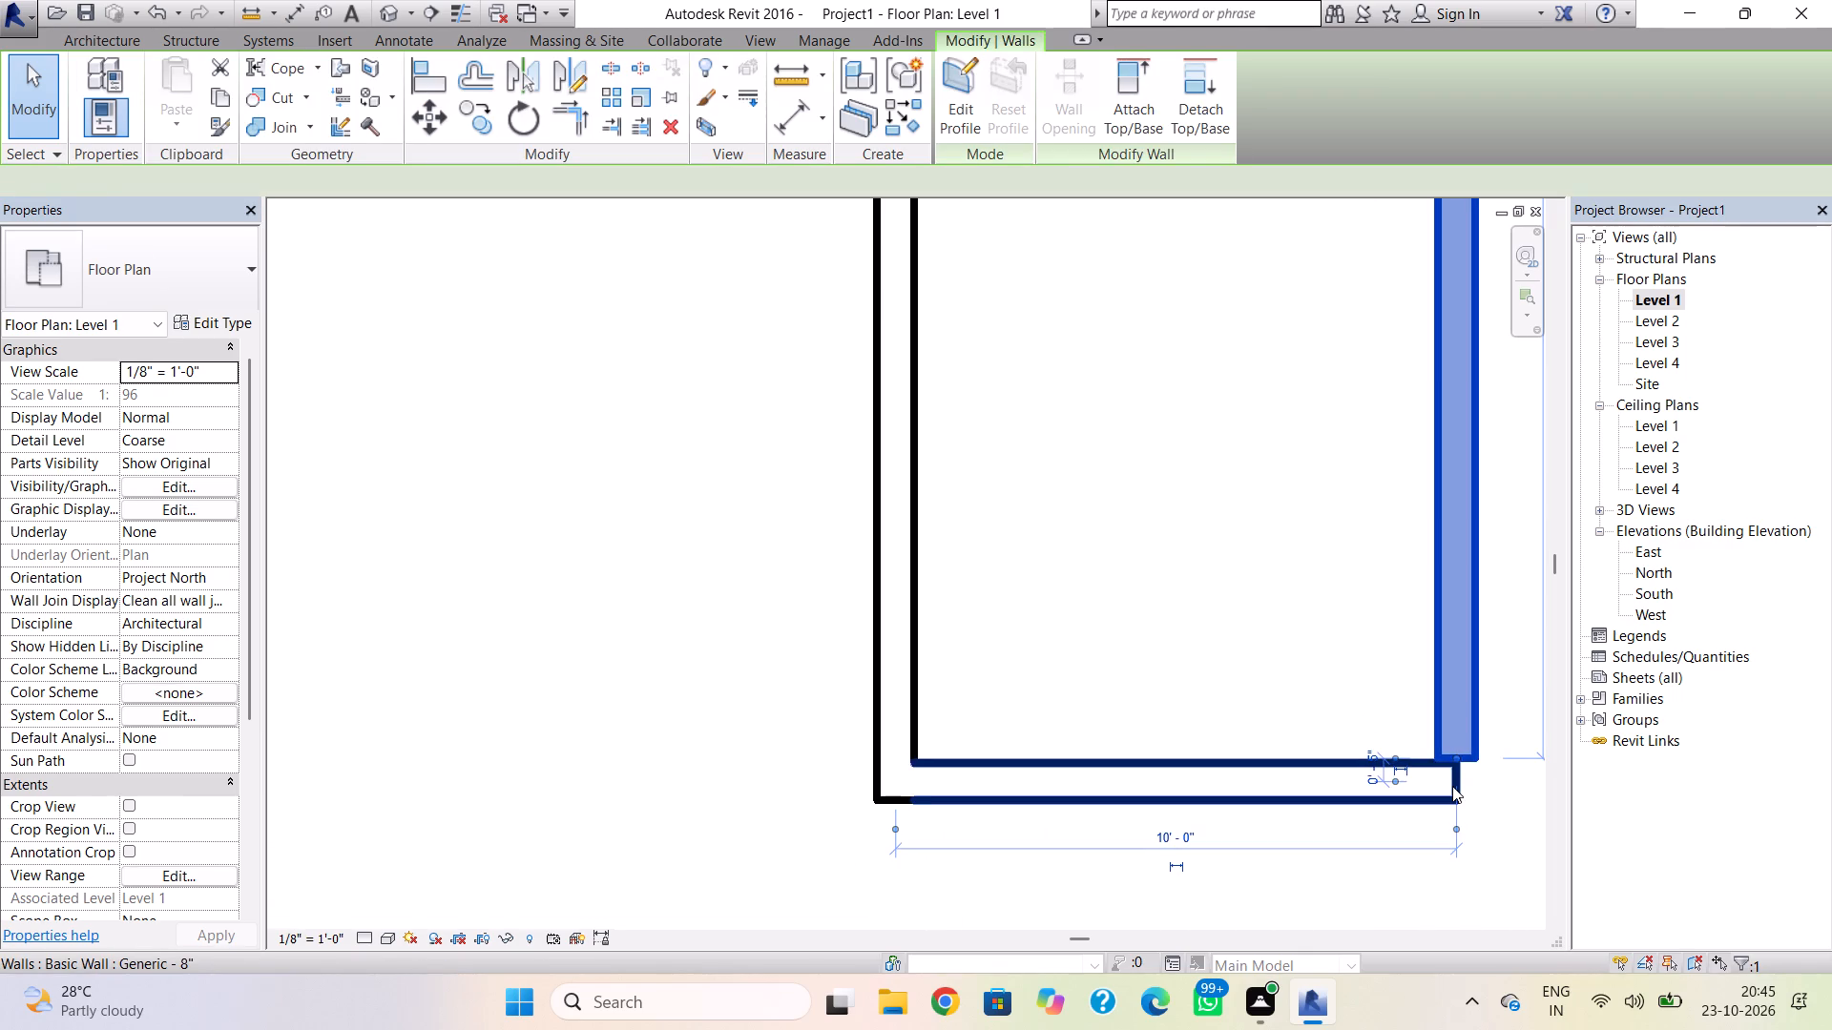
pyautogui.press('Left')
pyautogui.press('Left')
pyautogui.press('Left')
pyautogui.press('Left')
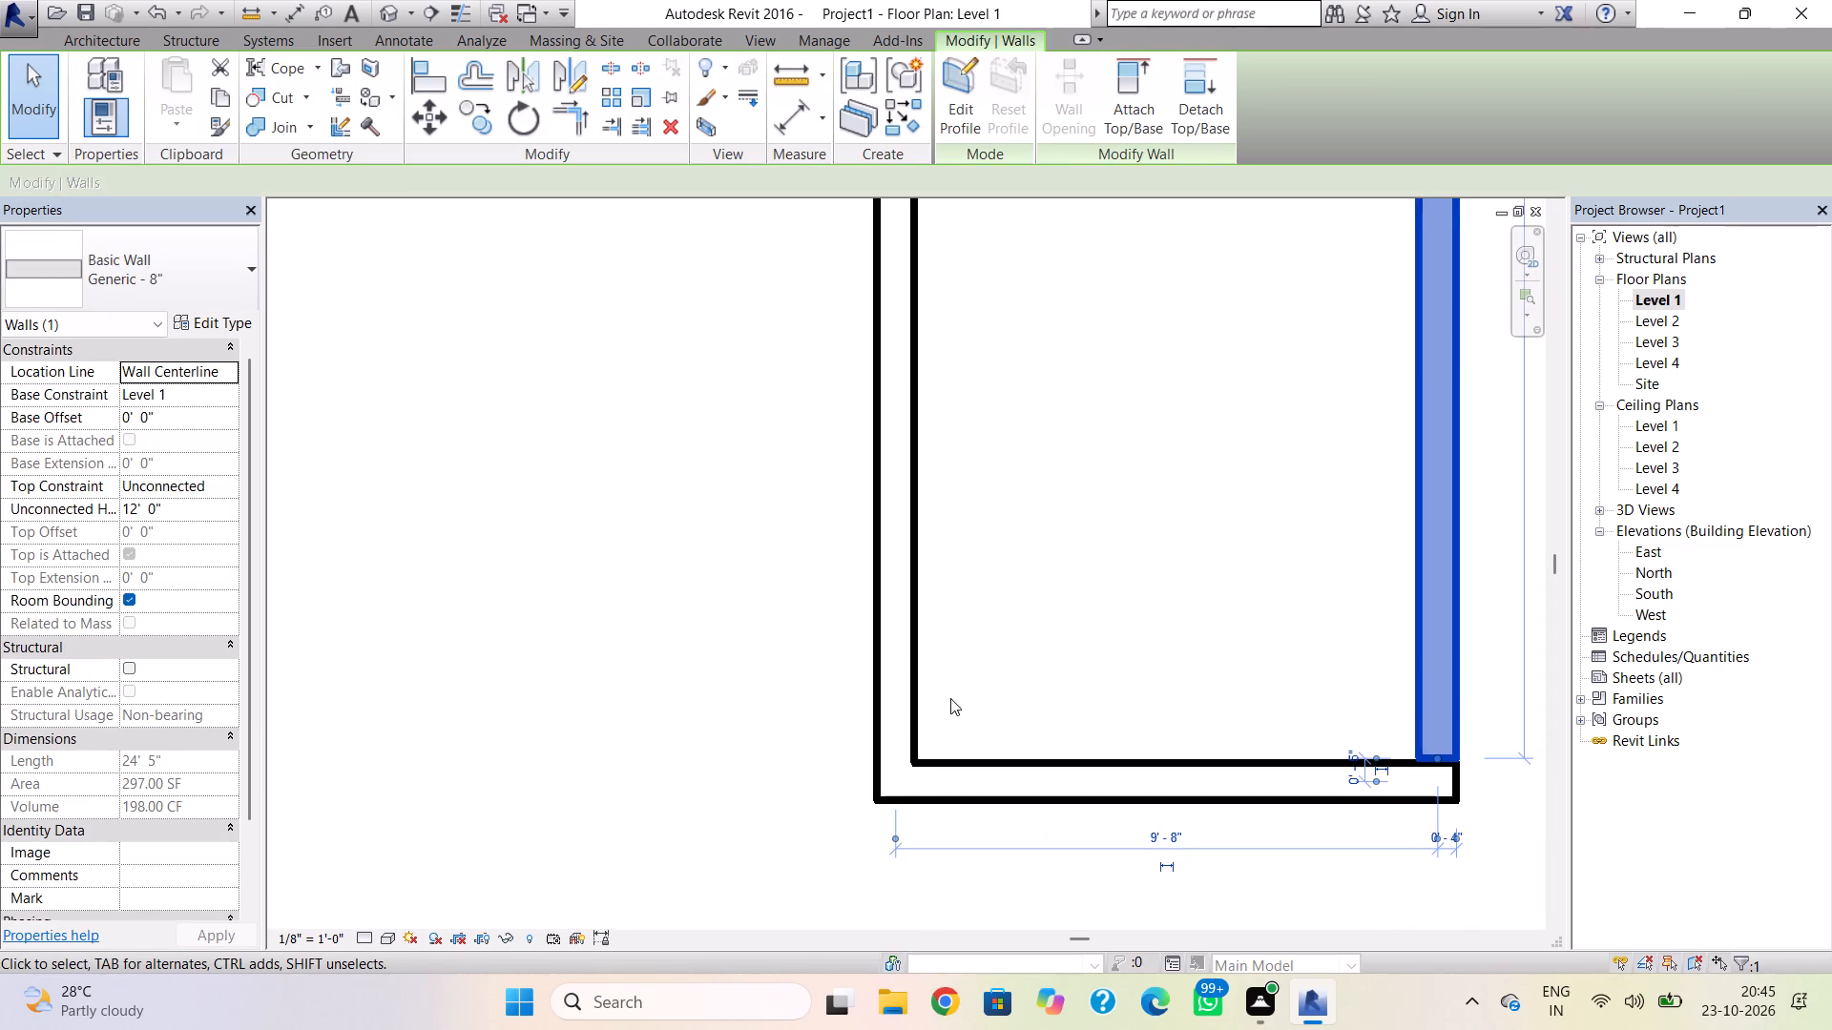
# Pull the notch side wall's south end north, about 1'-0" clear of the south wall's centerline.
pyautogui.click(902, 704)
pyautogui.moveTo(897, 780); pyautogui.dragTo(896, 724)
pyautogui.scroll(3, 924, 733)
pyautogui.click(885, 721)
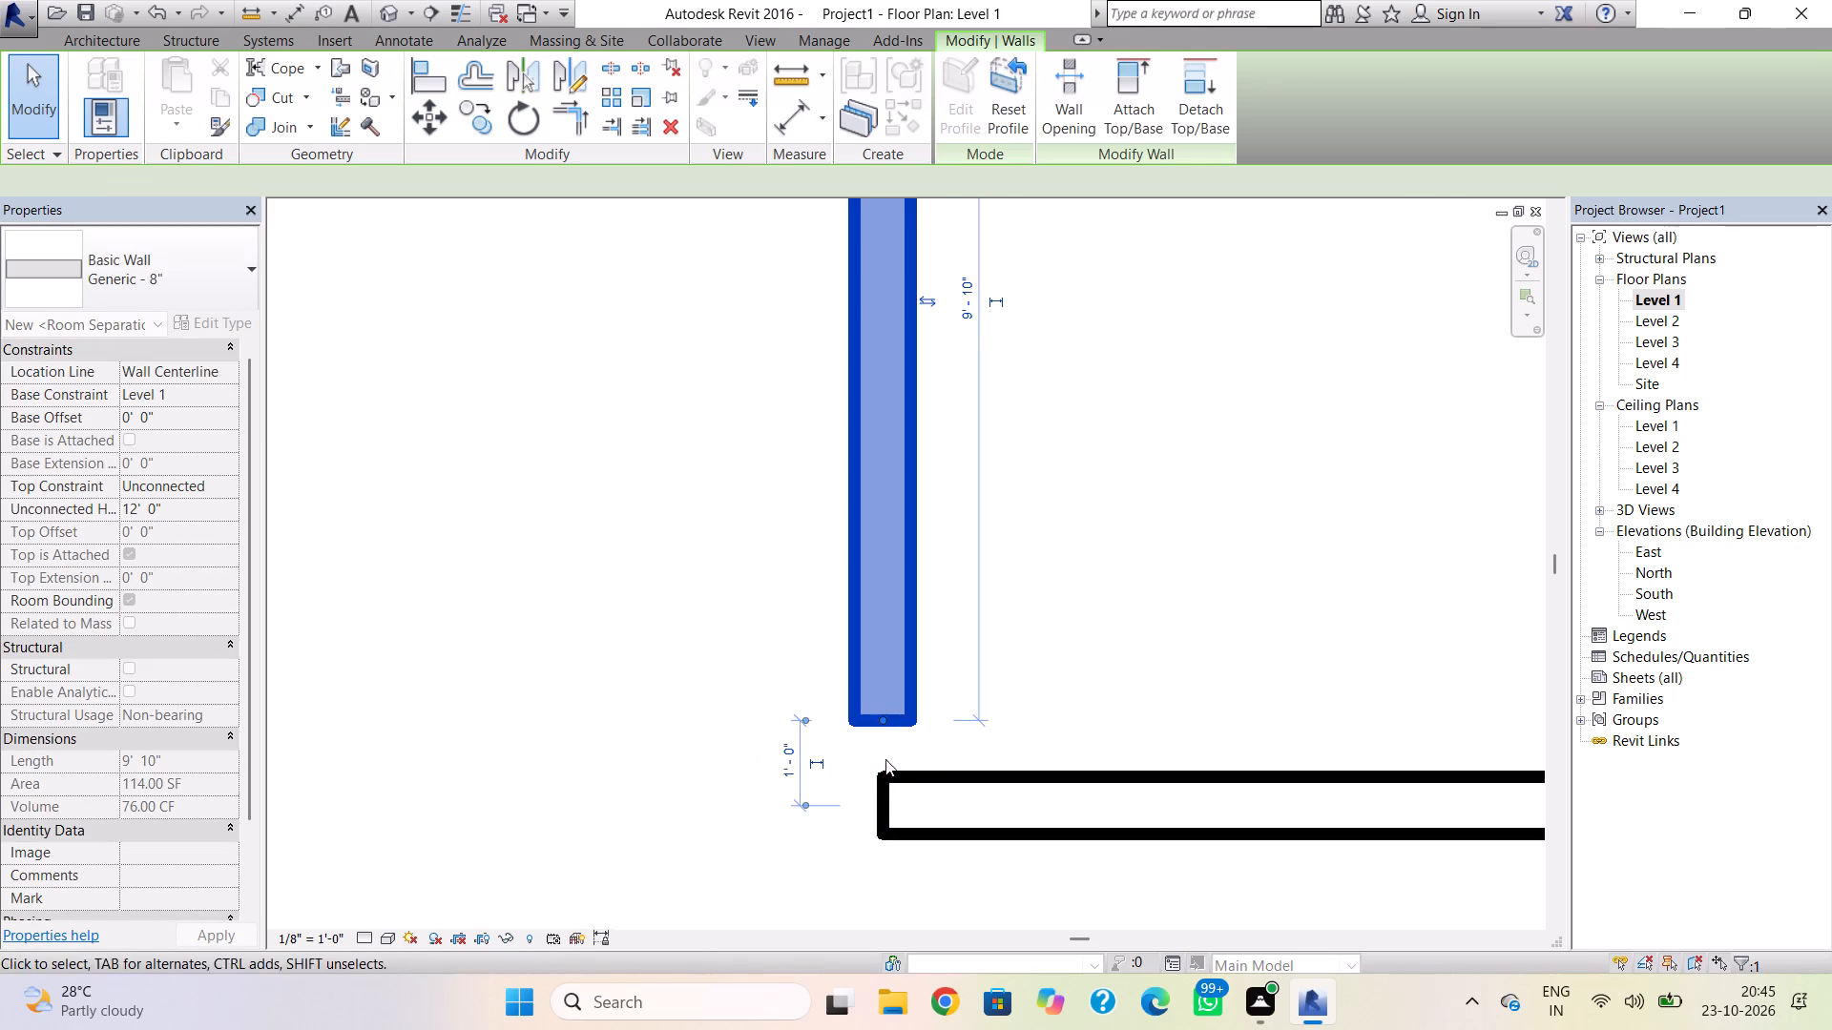
# Extend the south wall's west end to about 5" beyond the notch side wall's centerline.
pyautogui.click(884, 777)
pyautogui.moveTo(880, 774); pyautogui.dragTo(853, 771)
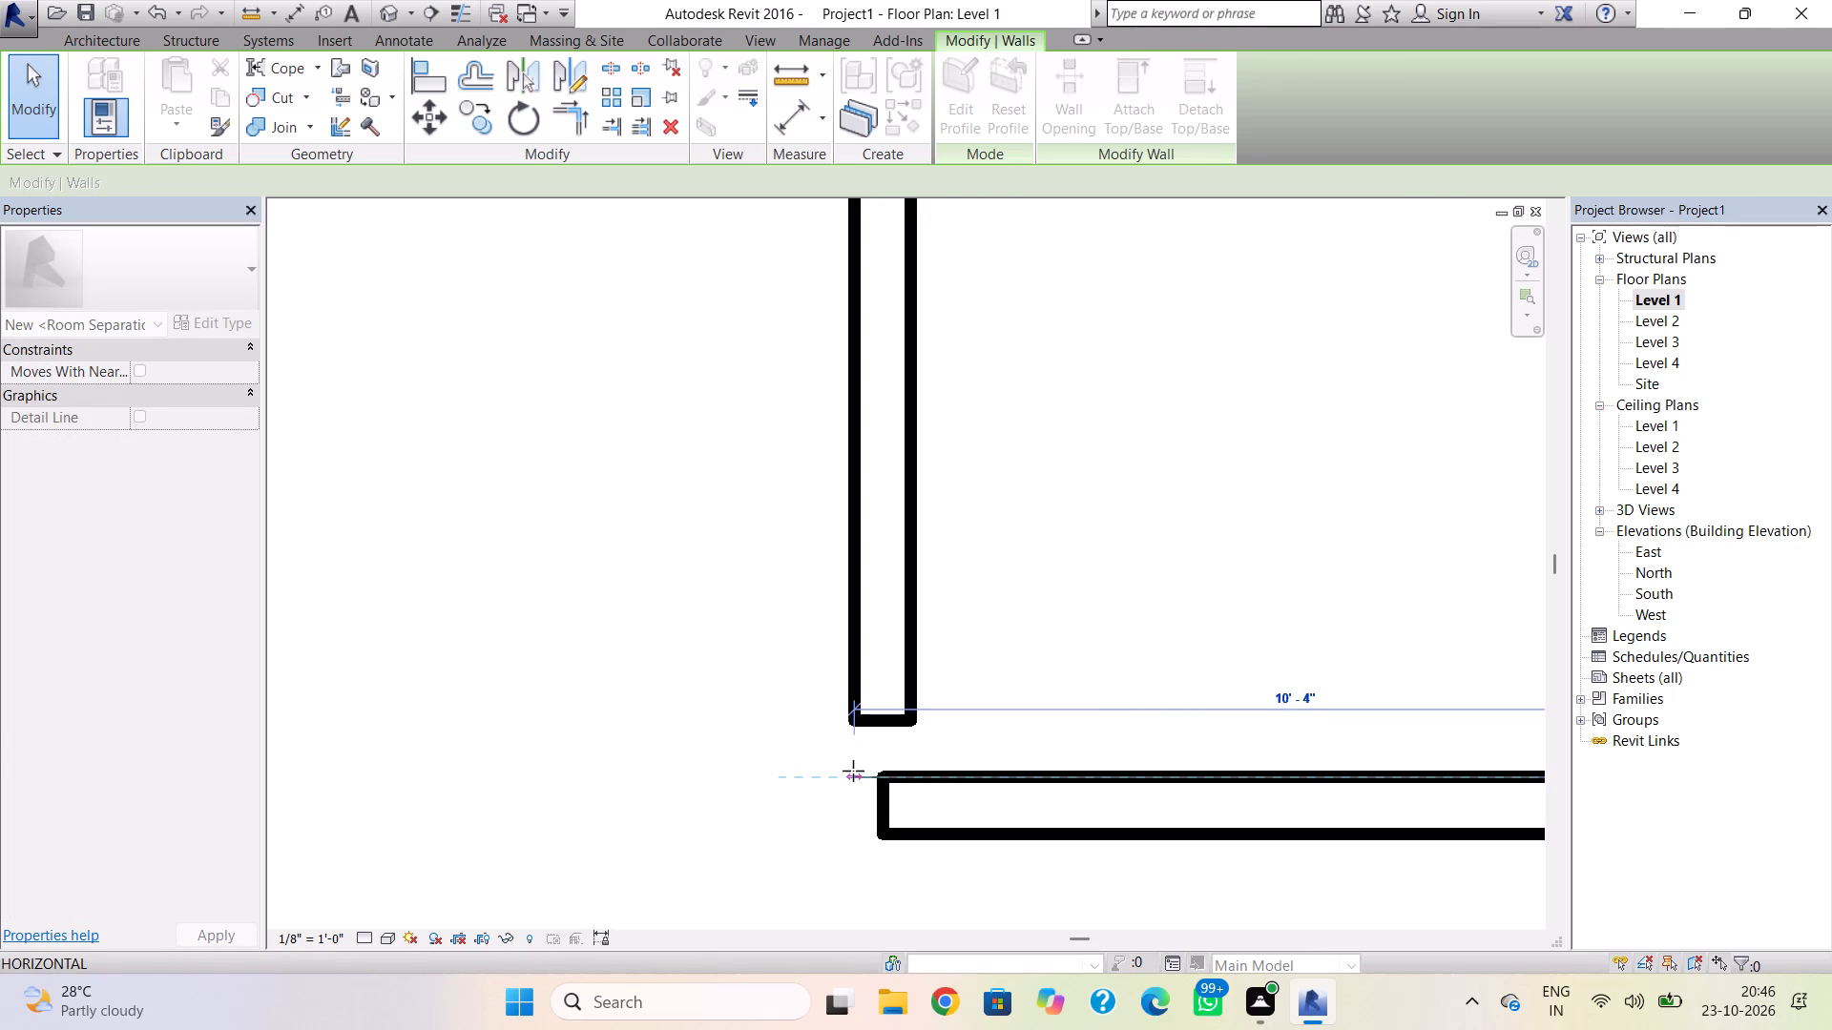
pyautogui.moveTo(853, 771); pyautogui.dragTo(845, 772)
pyautogui.click(1016, 733)
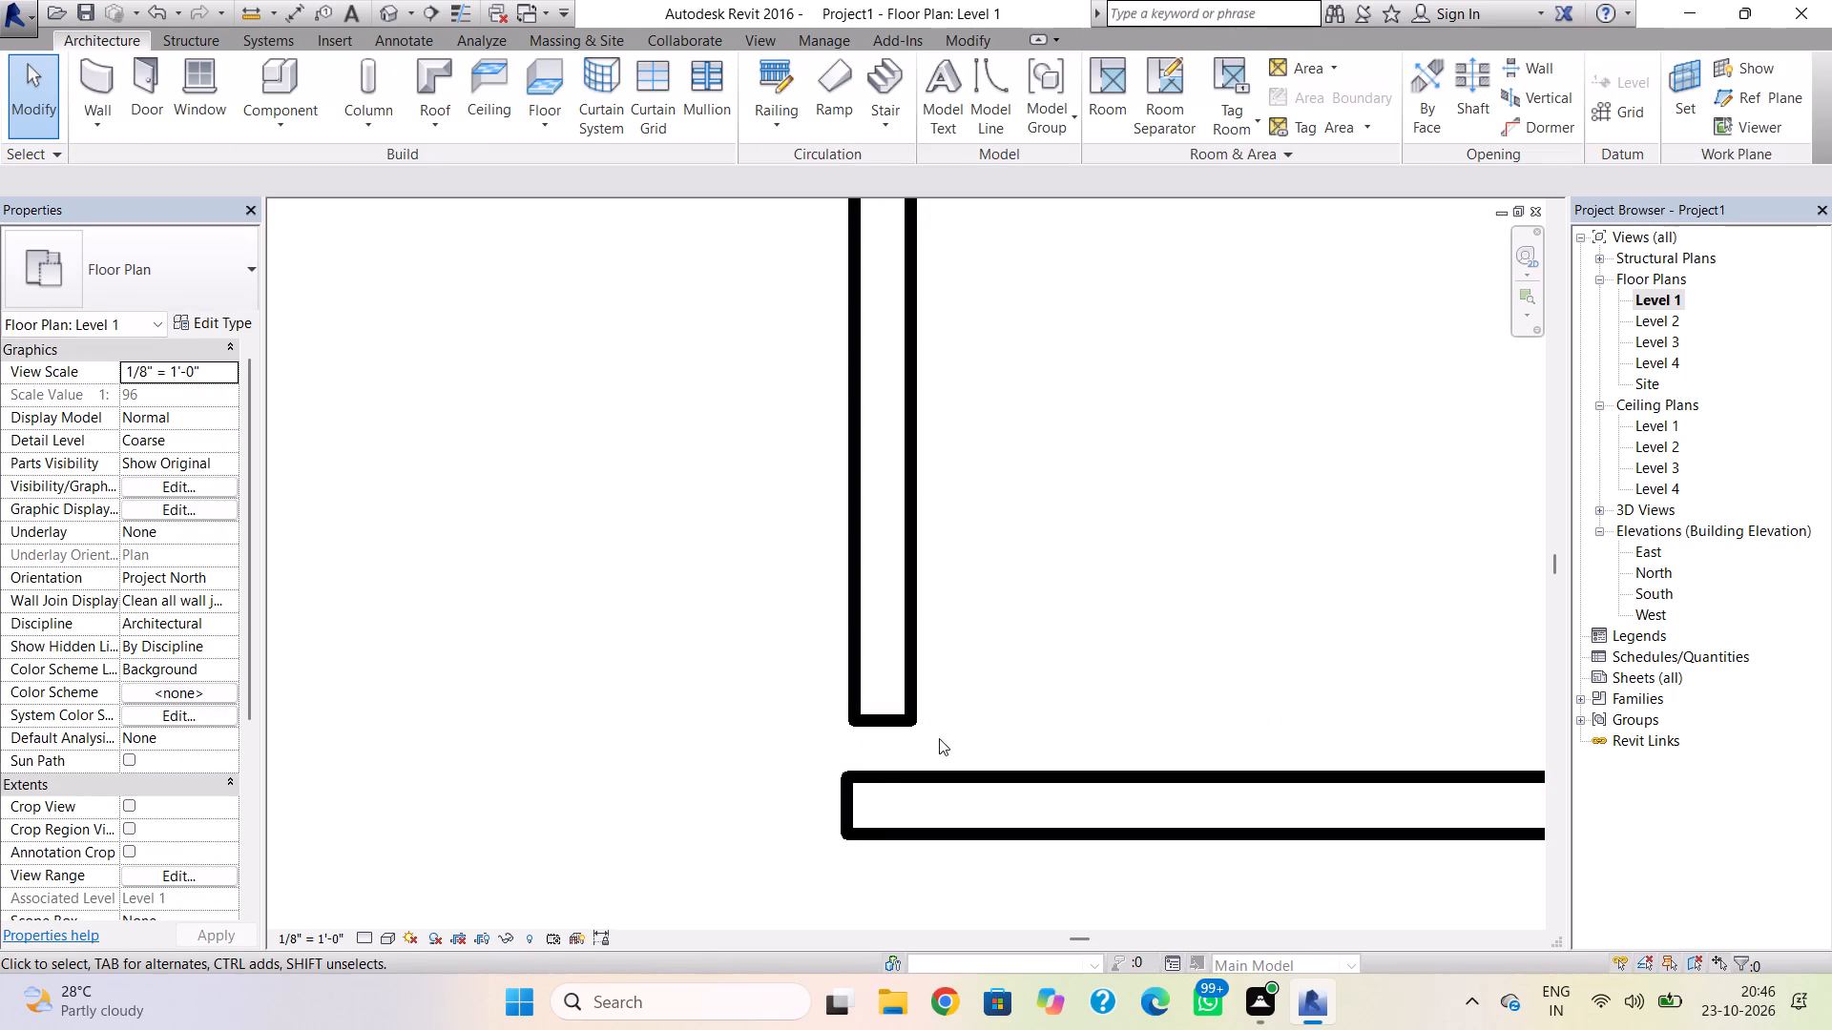
# Nudge the notch side wall slightly west and extend its south end to the south wall's inner face, about 10'-4 1/2" long.
pyautogui.click(879, 712)
pyautogui.scroll(4, 872, 725)
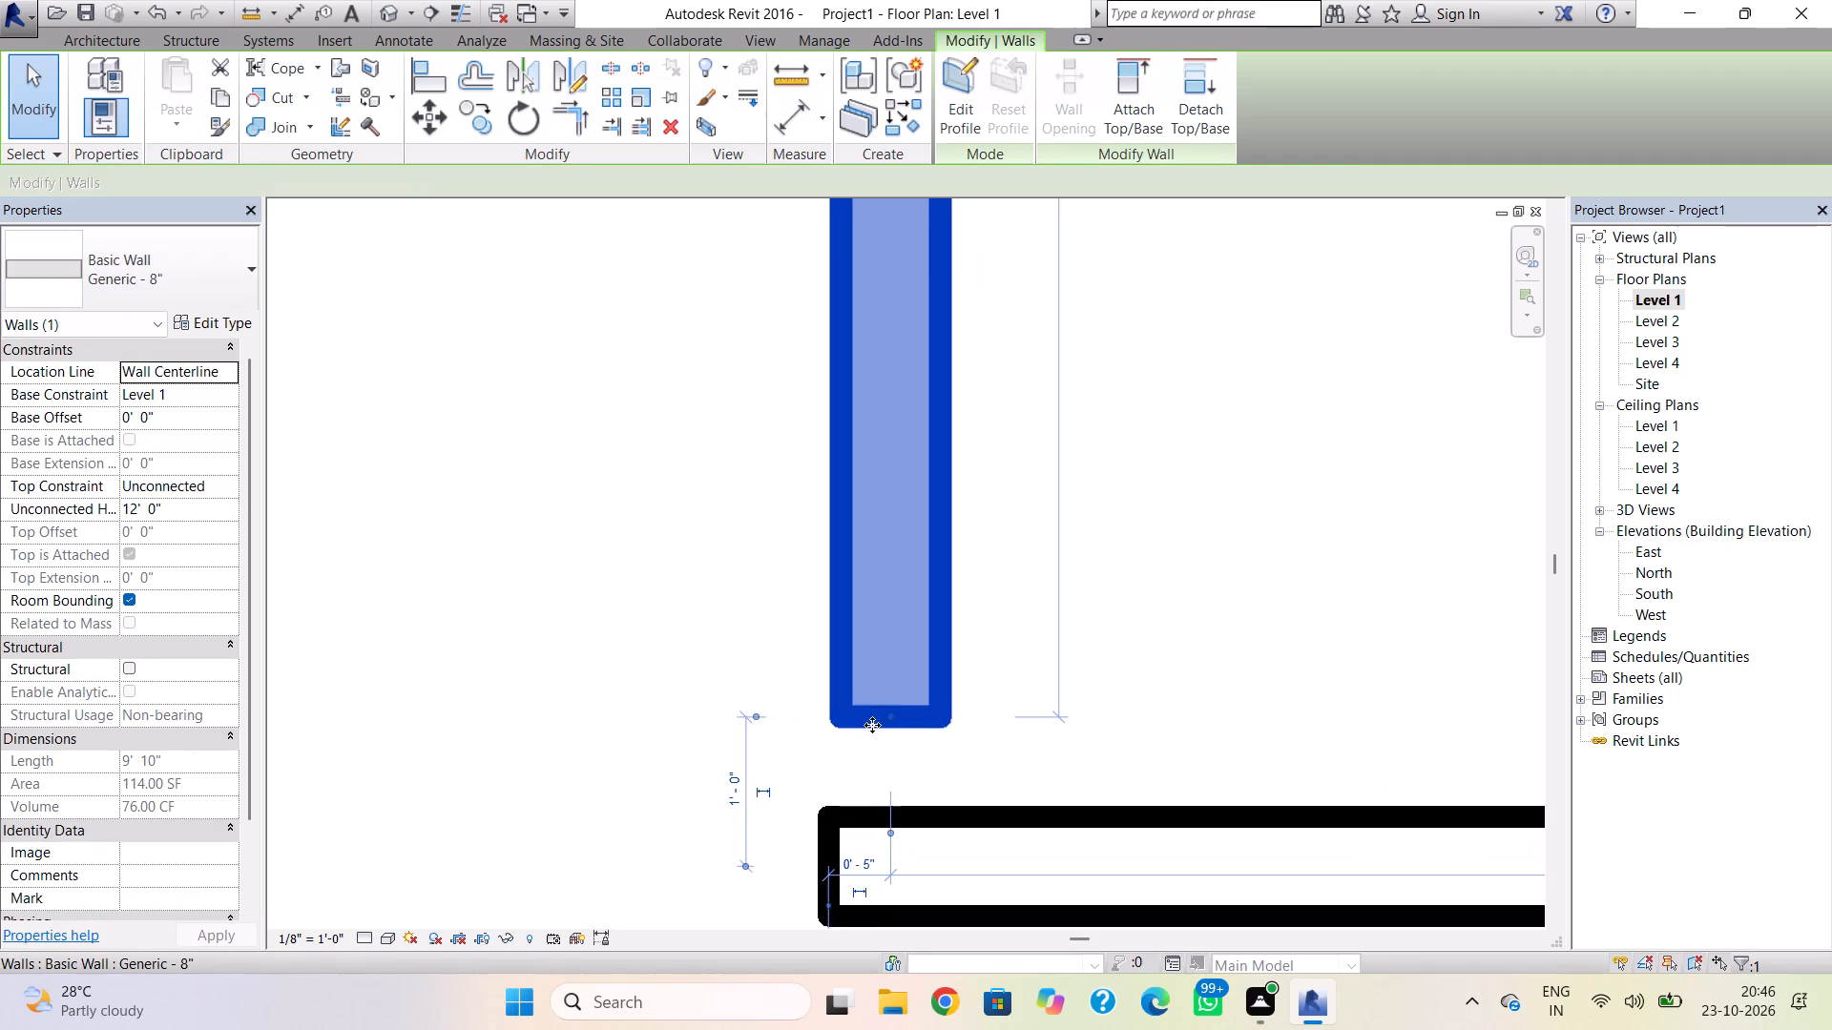
pyautogui.press('Left')
pyautogui.scroll(2, 871, 719)
pyautogui.press('Down')
pyautogui.press('Down')
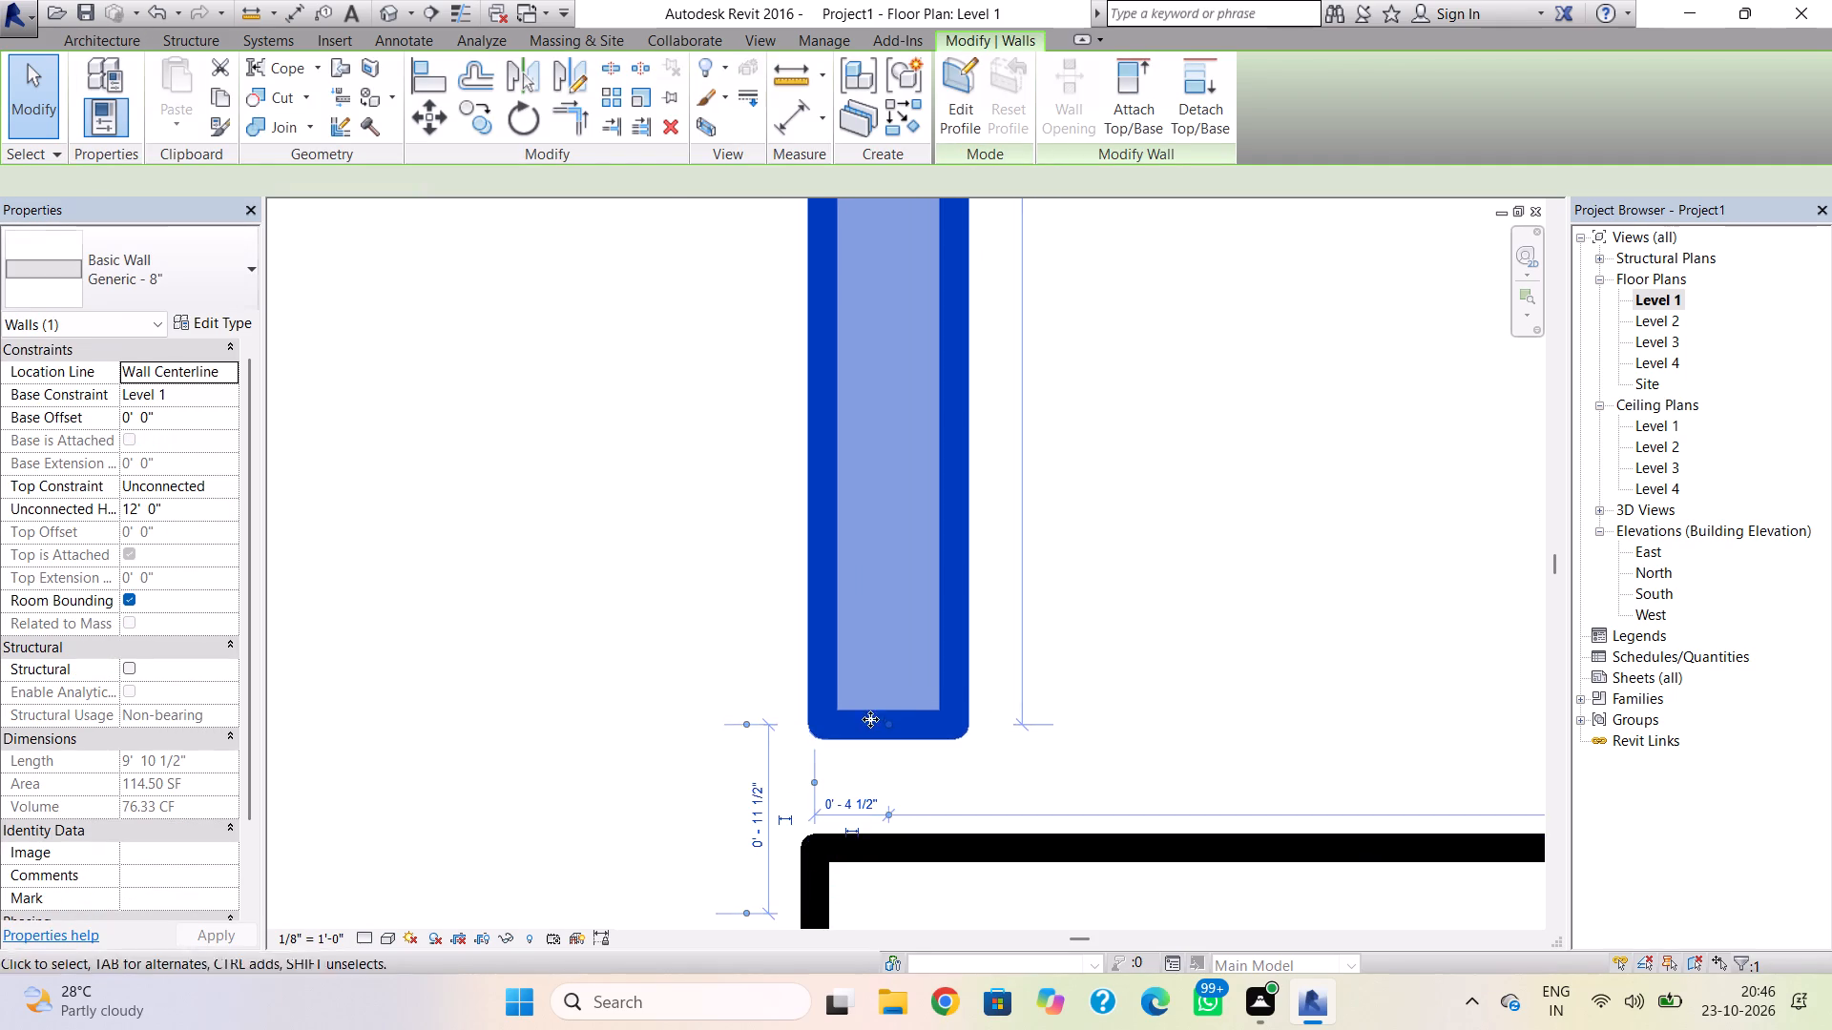
pyautogui.press('Down')
pyautogui.press('Down')
pyautogui.press('Down')
pyautogui.press('Down')
pyautogui.moveTo(885, 737); pyautogui.dragTo(882, 805)
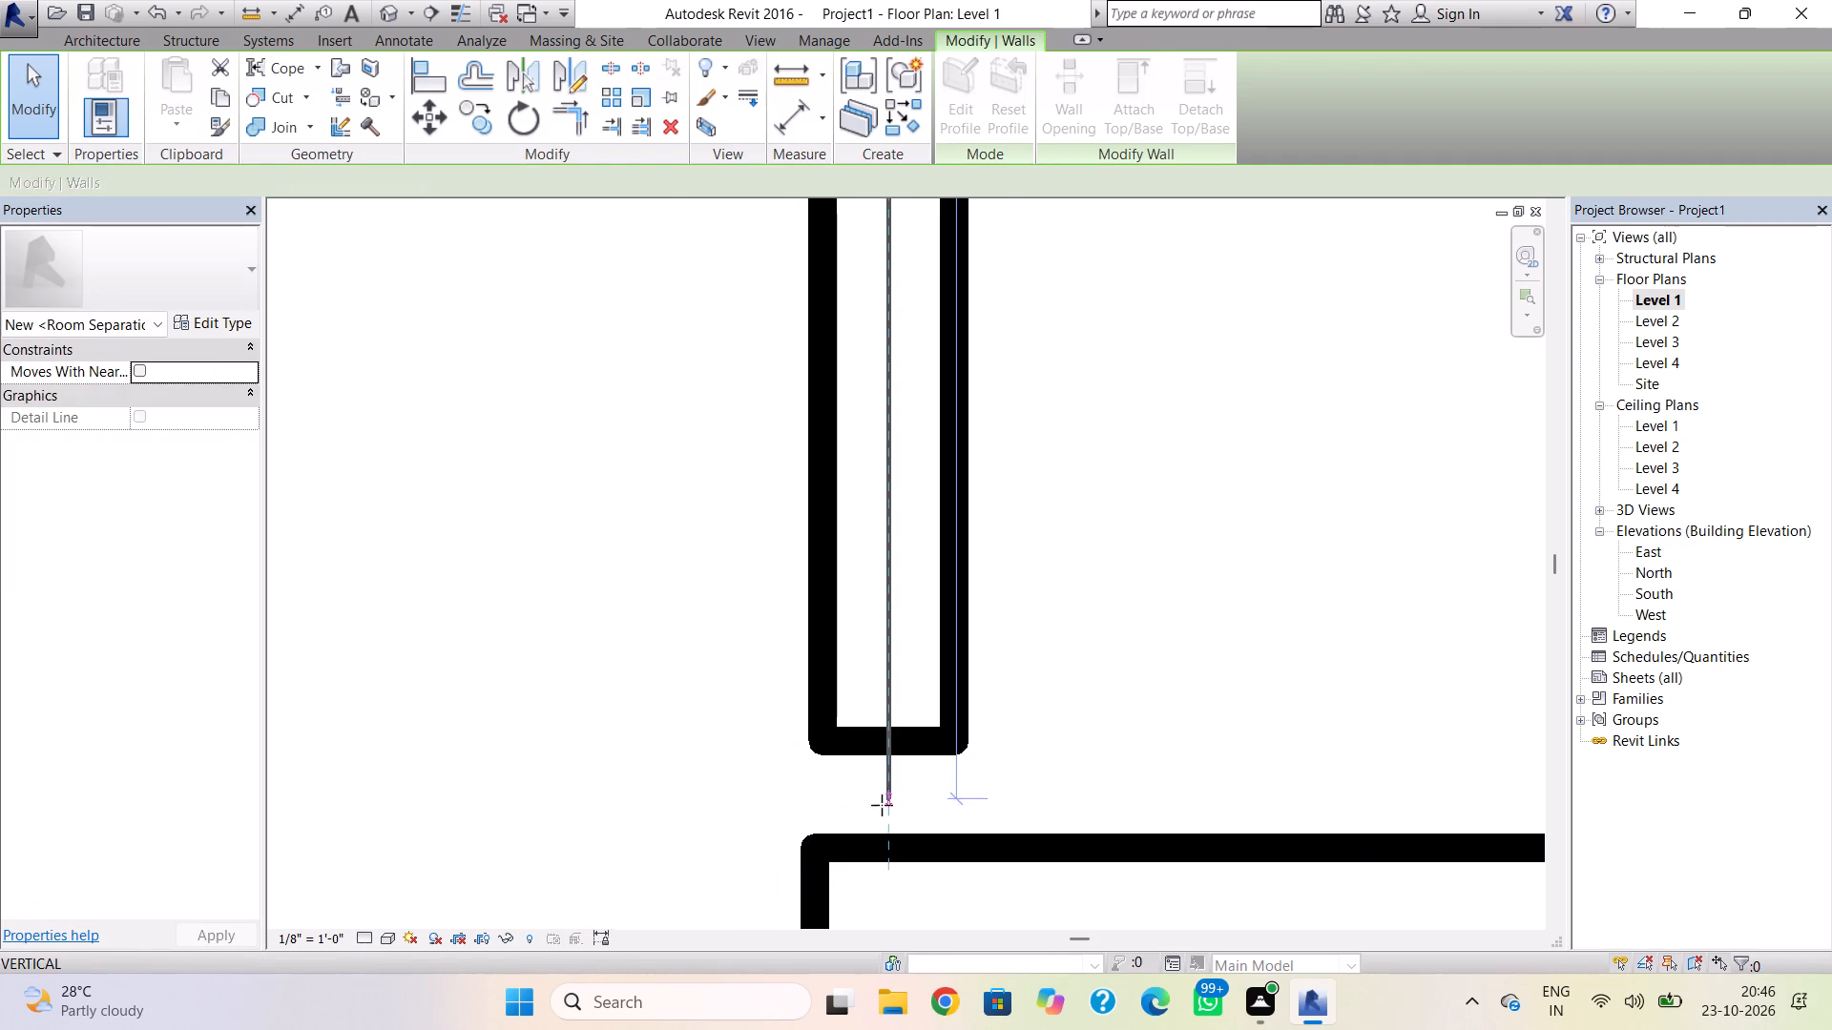
pyautogui.moveTo(882, 805); pyautogui.dragTo(894, 772)
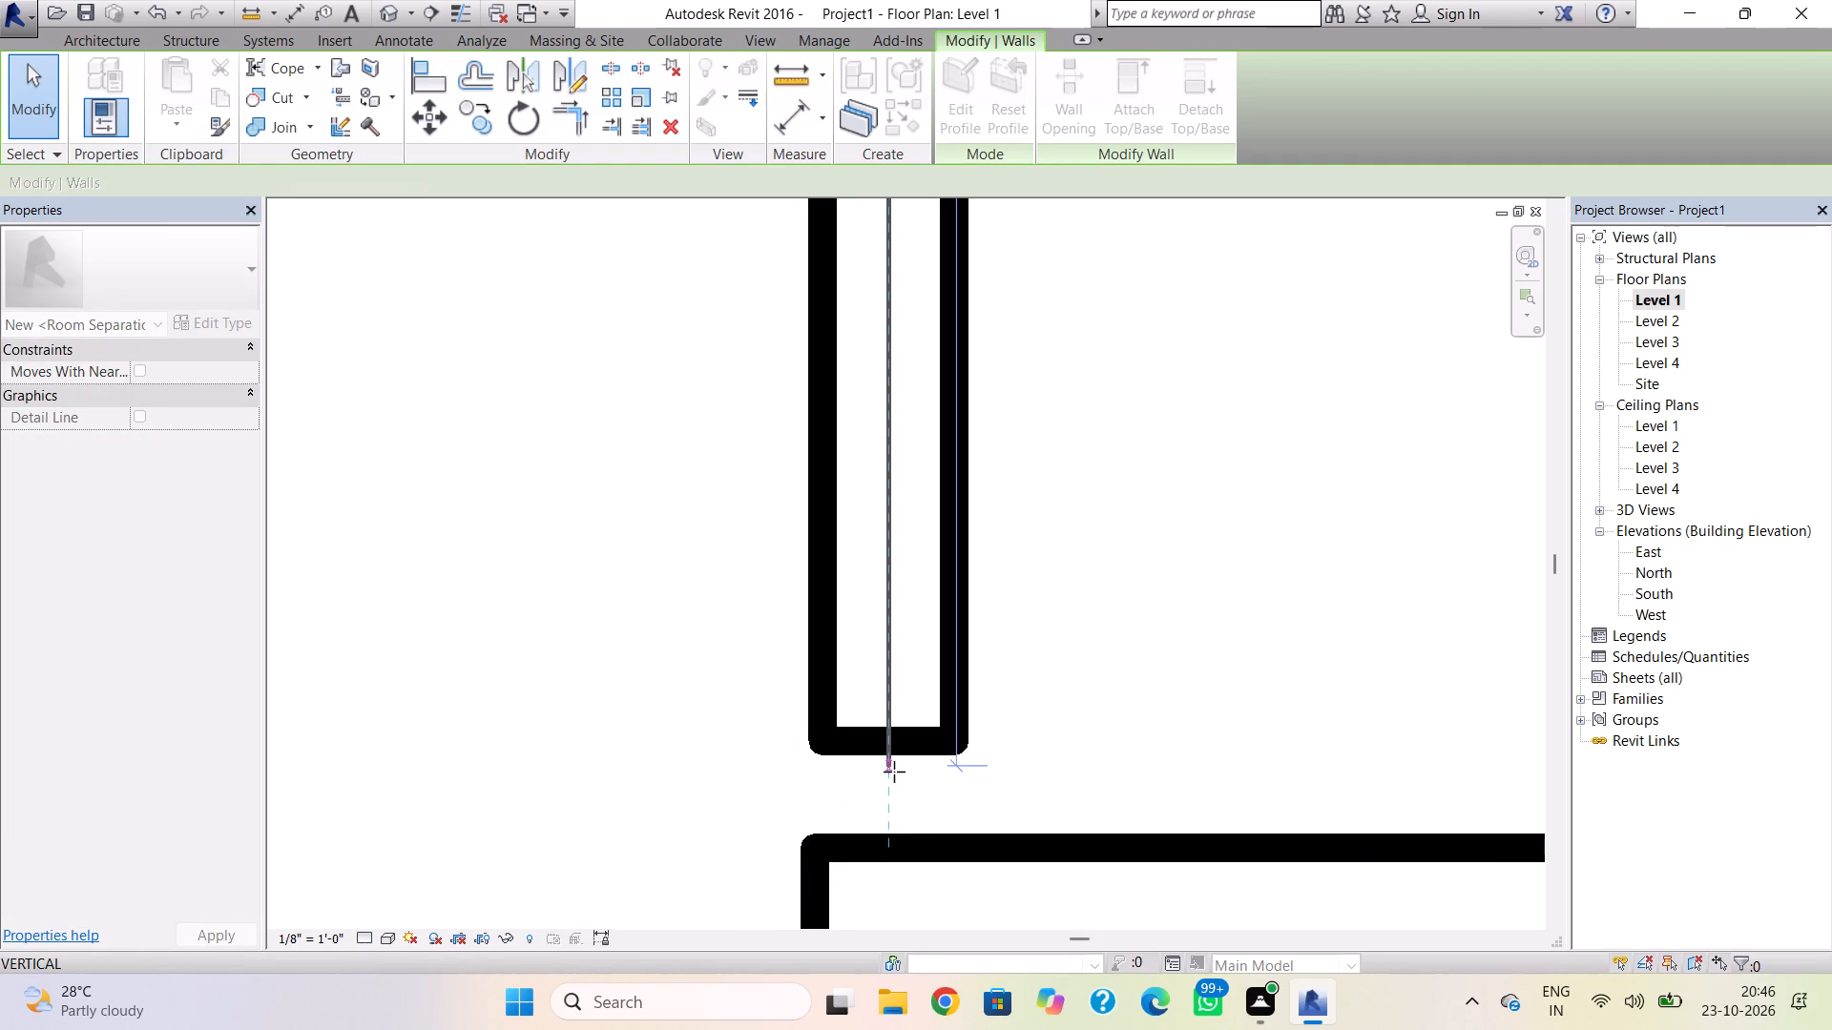
pyautogui.moveTo(894, 772); pyautogui.dragTo(894, 771)
pyautogui.moveTo(888, 771); pyautogui.dragTo(887, 802)
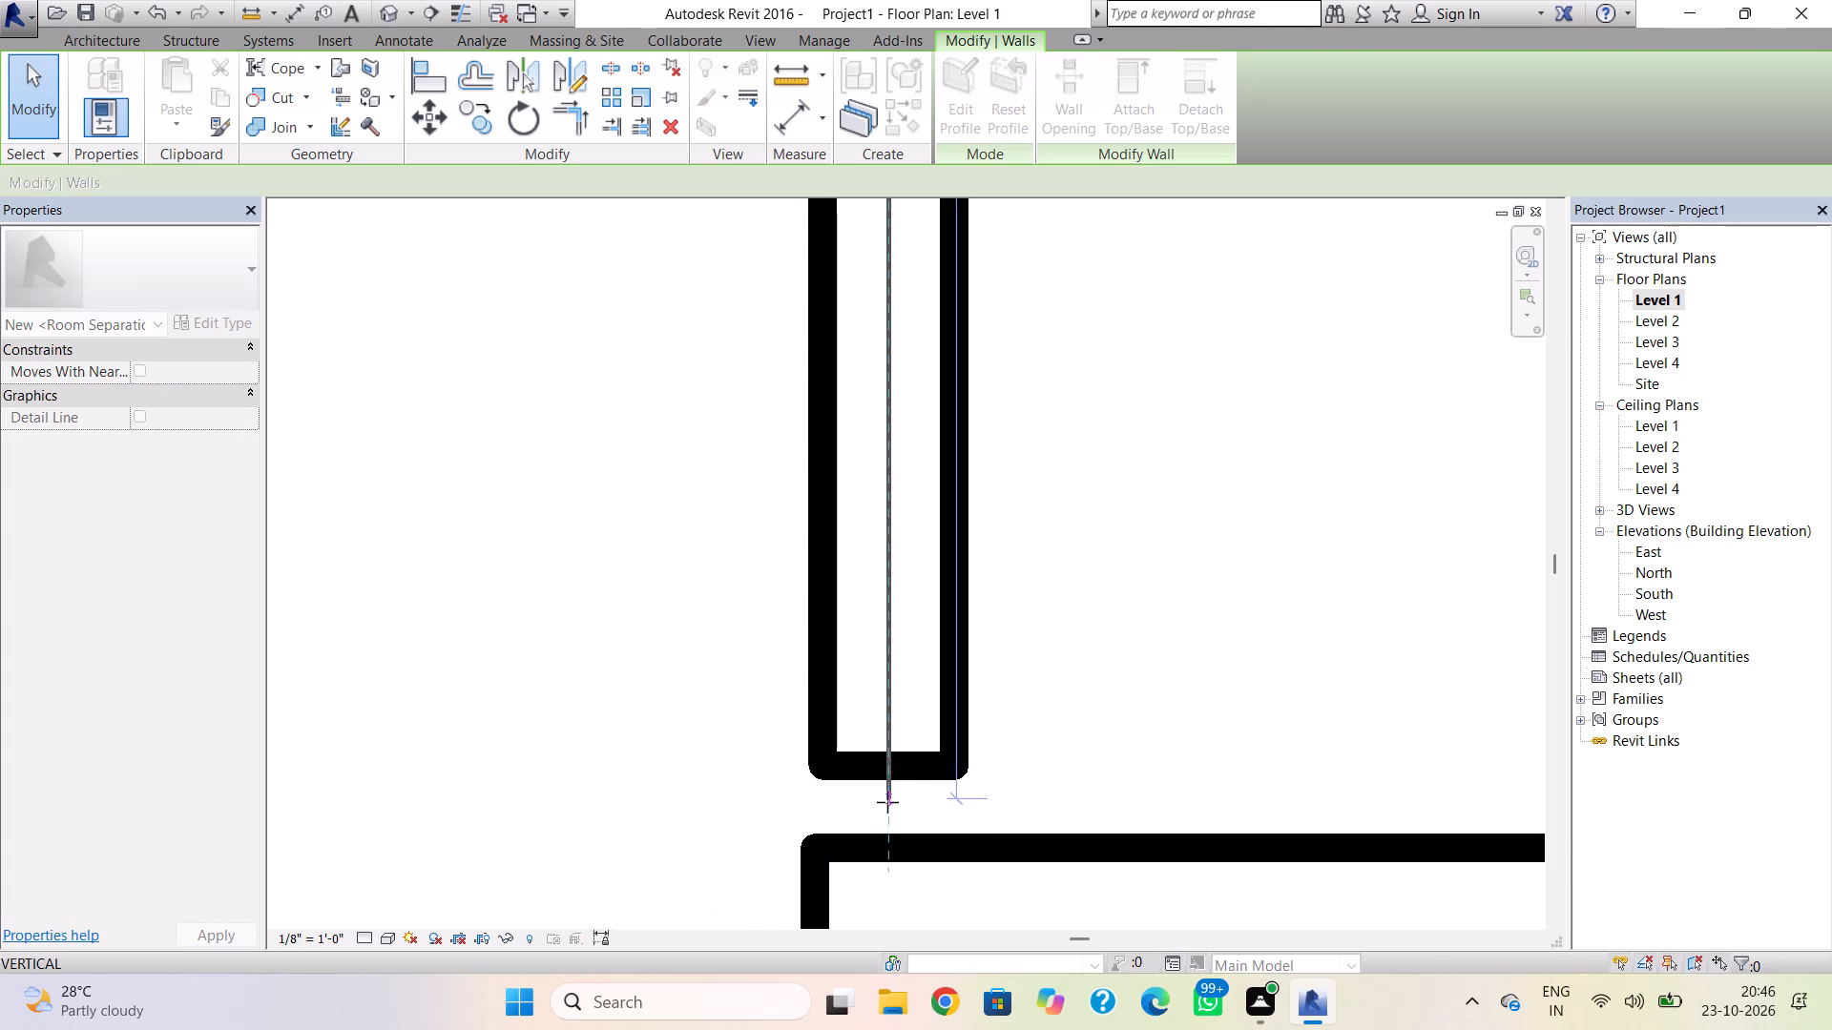
pyautogui.moveTo(887, 802); pyautogui.dragTo(886, 818)
pyautogui.click(898, 817)
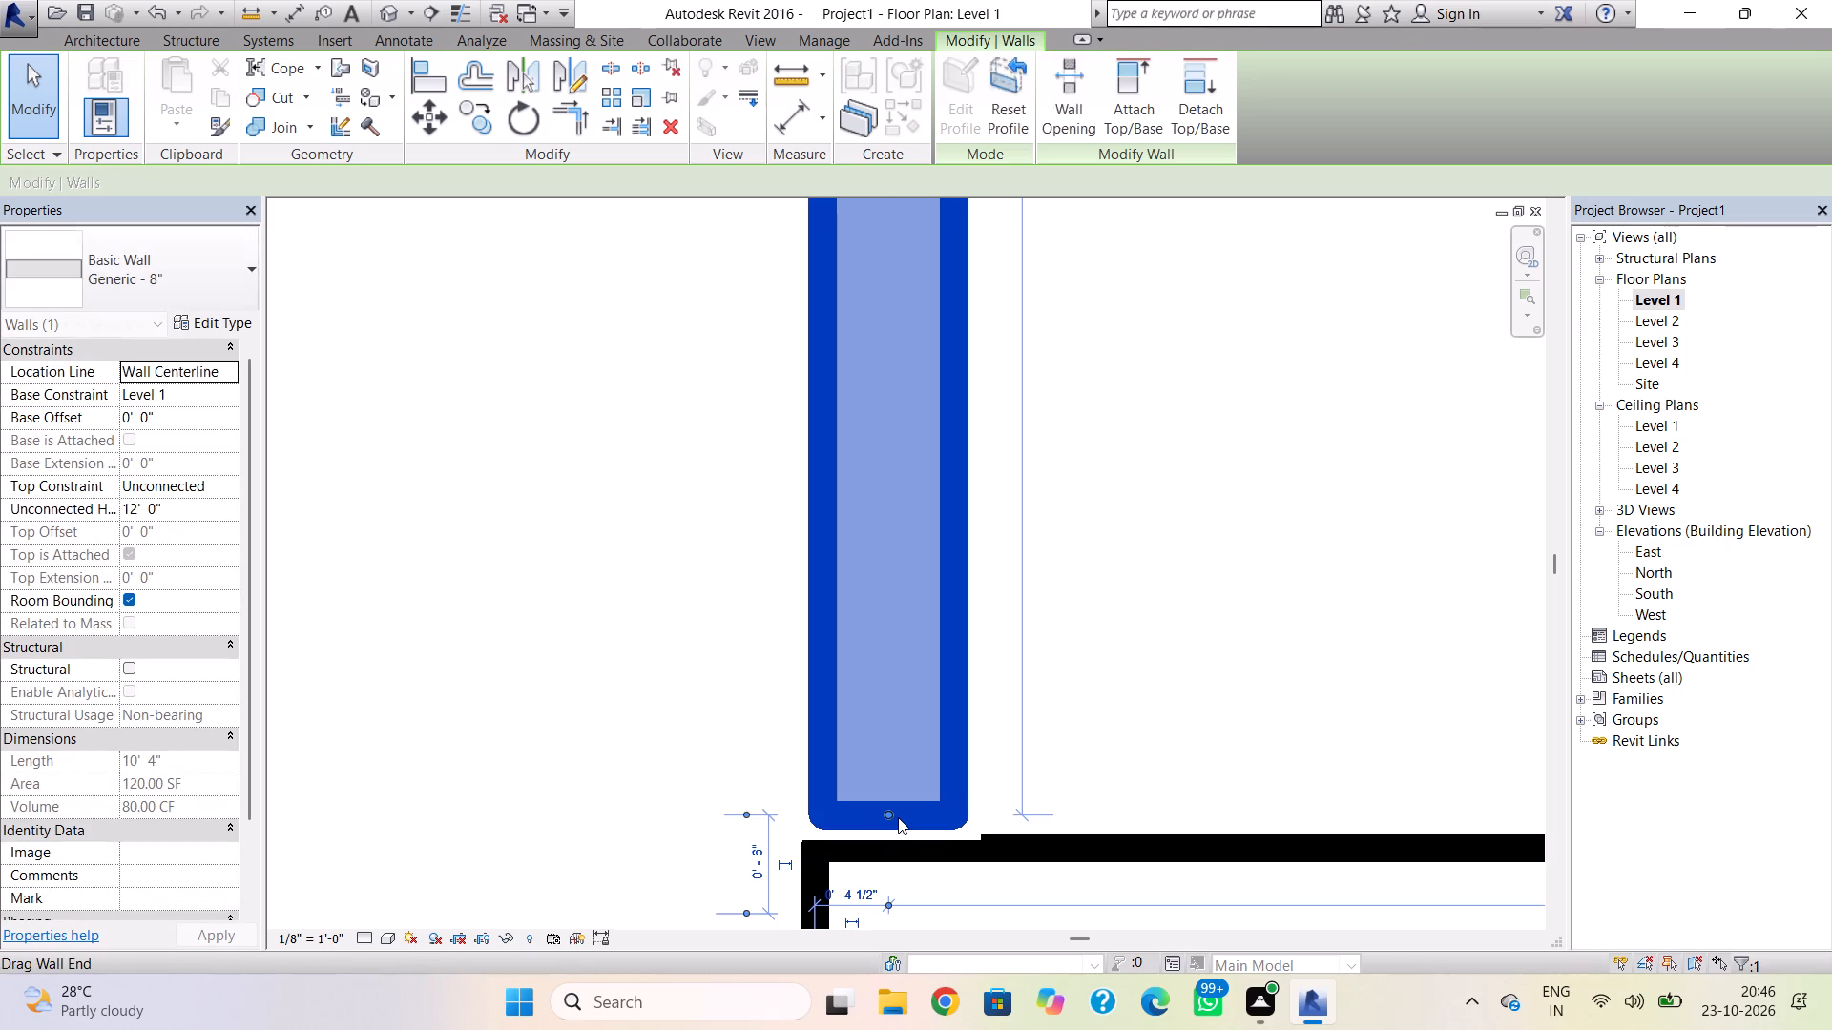
pyautogui.press('Down')
pyautogui.press('Down')
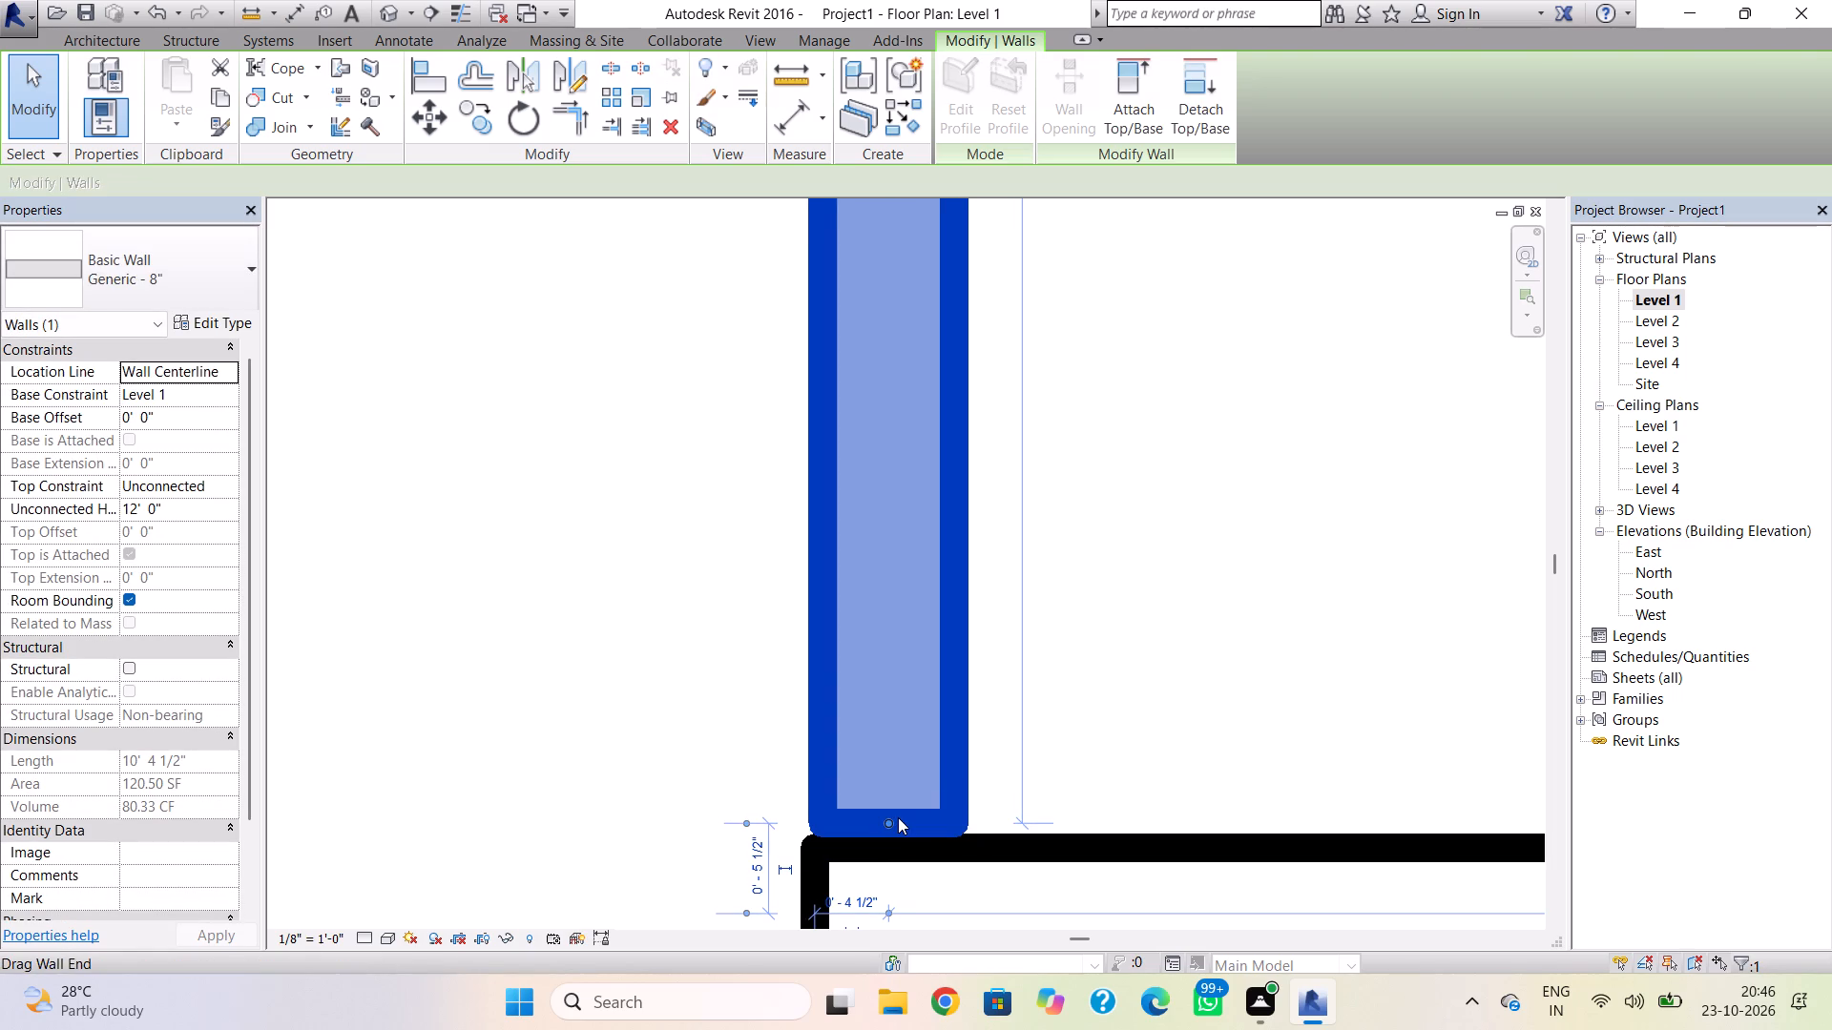
pyautogui.click(1212, 753)
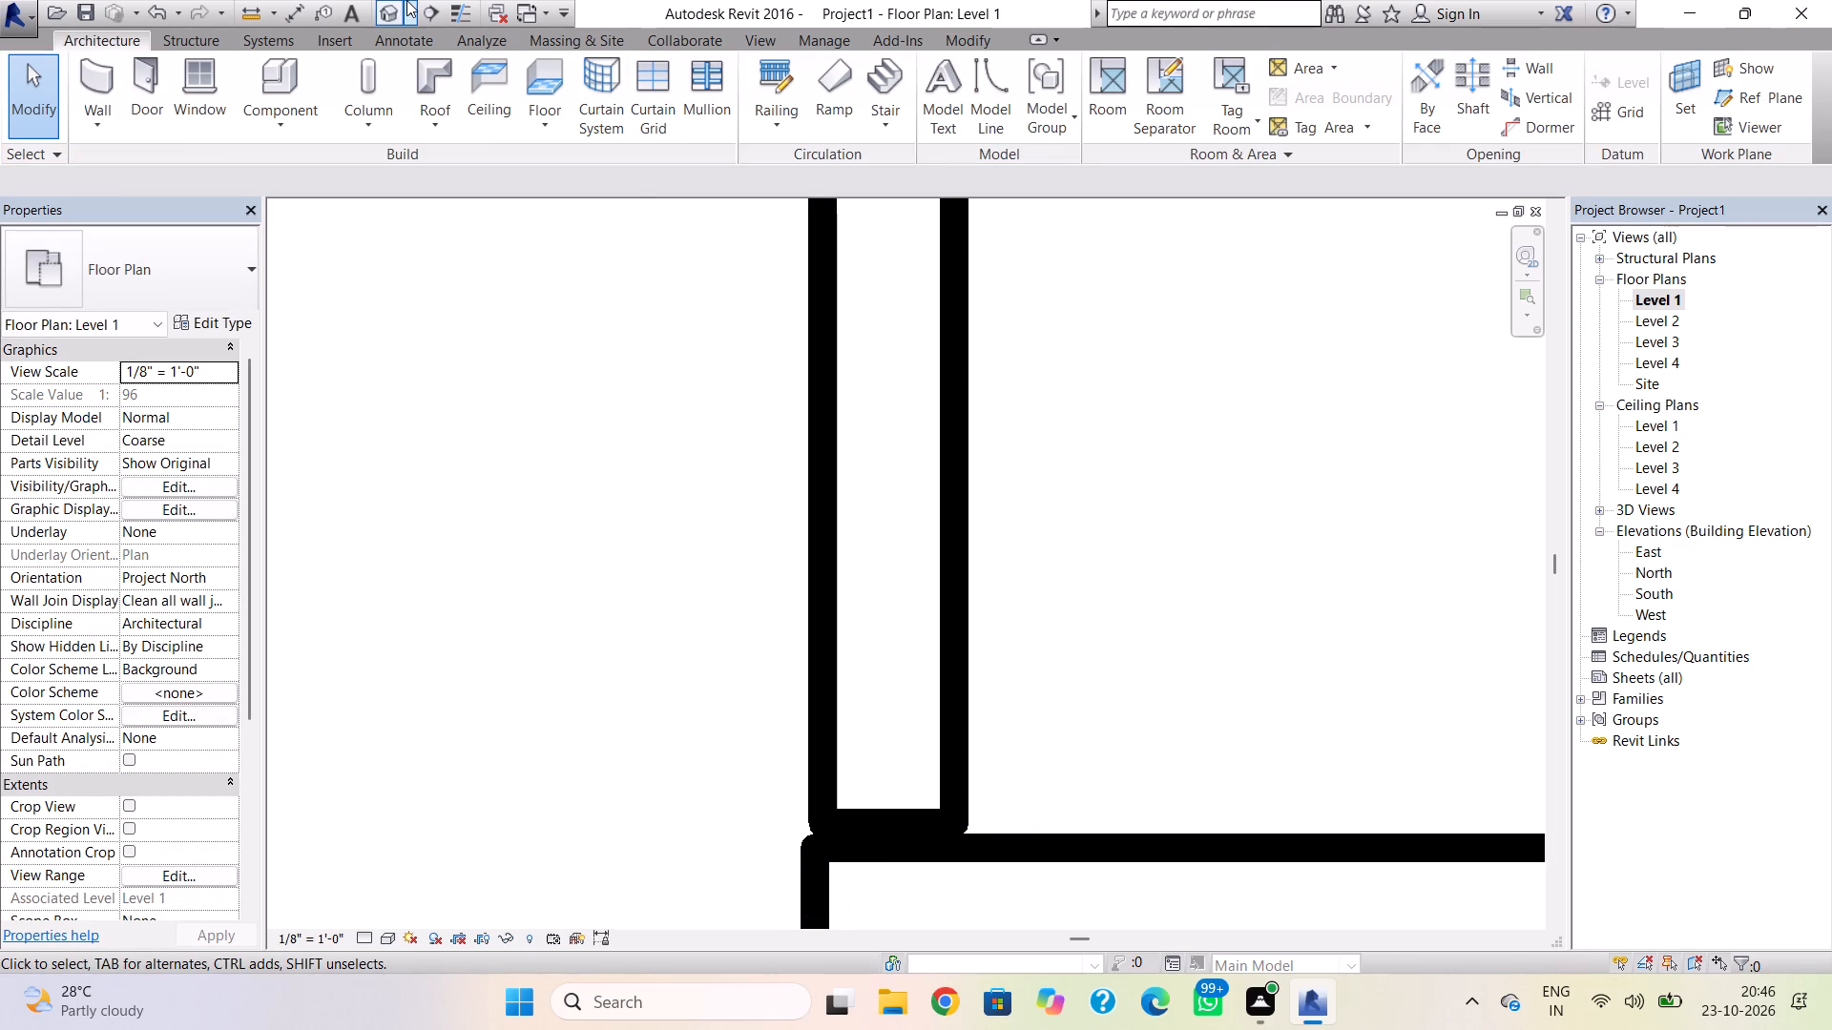
# Check the corrected corners in 3D, and open the flat roof's footprint for editing in the Level 2 plan.
pyautogui.click(388, 9)
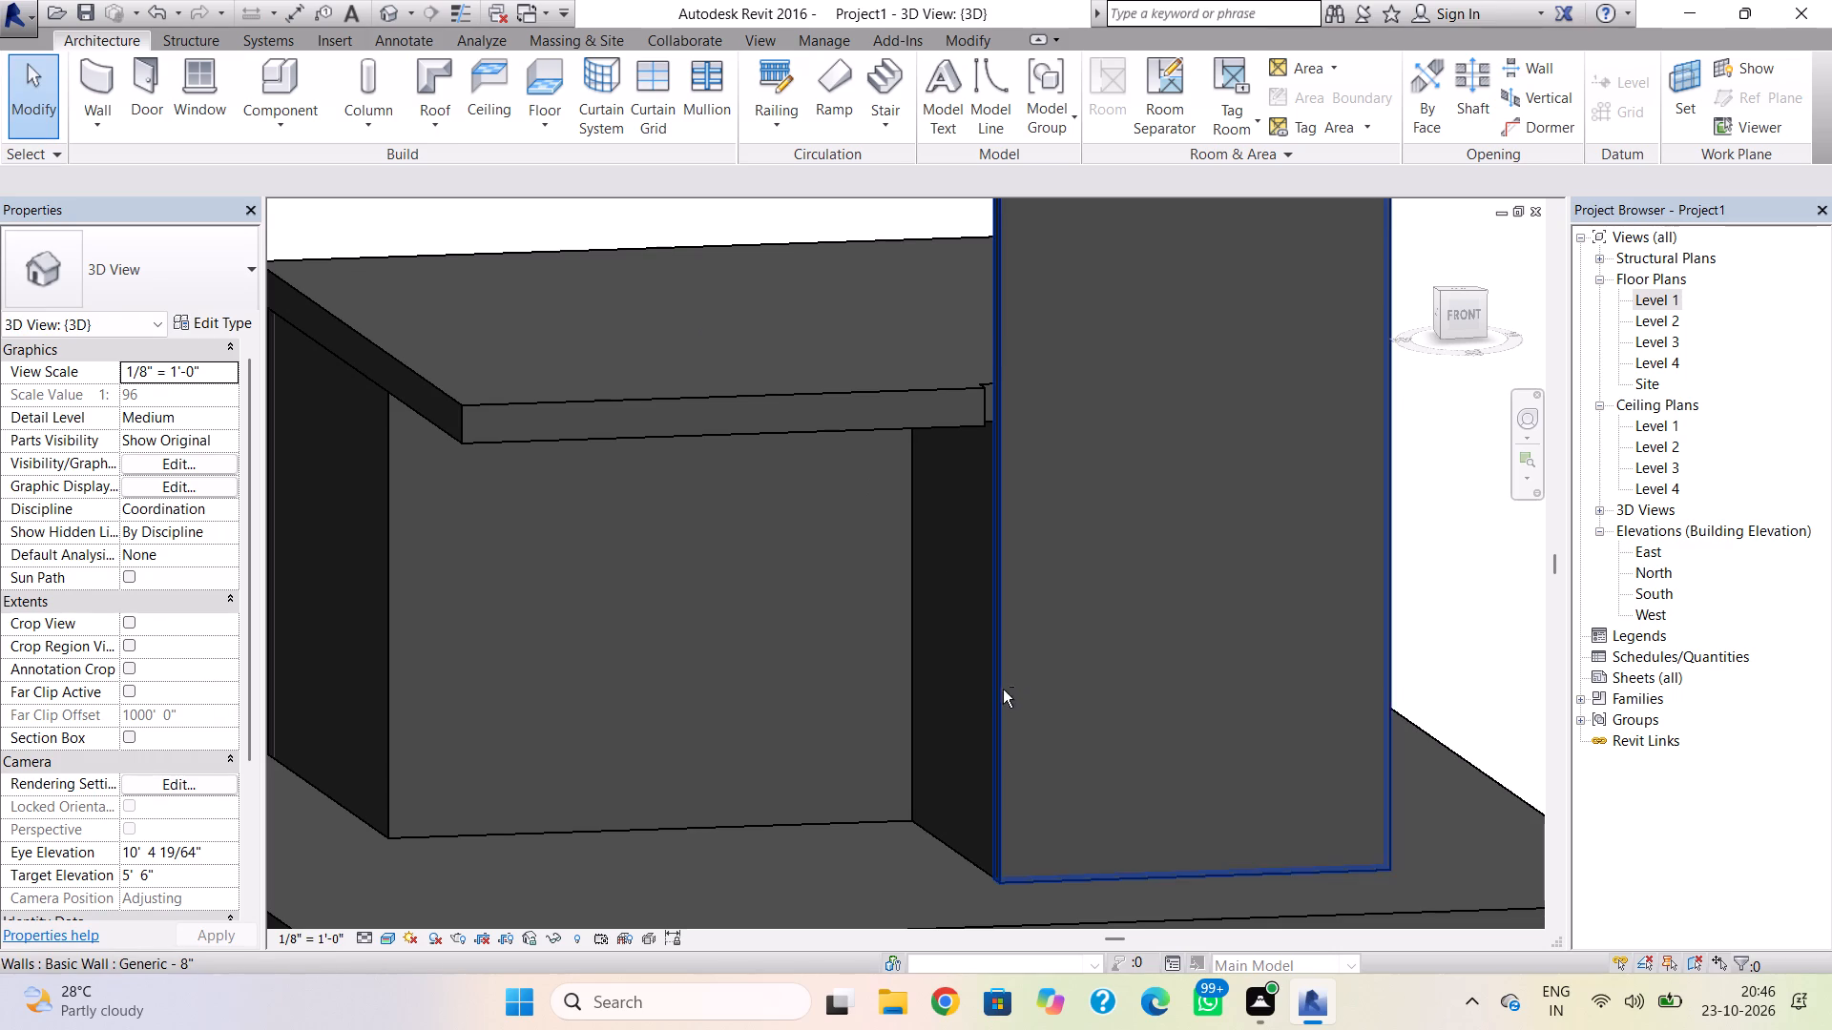
pyautogui.keyDown('shift'); pyautogui.moveTo(1003, 690); pyautogui.dragTo(1221, 753, button='right'); pyautogui.keyUp('shift')
pyautogui.moveTo(1221, 753); pyautogui.dragTo(678, 618, button='middle')
pyautogui.keyDown('shift'); pyautogui.moveTo(683, 617); pyautogui.dragTo(240, 628, button='right'); pyautogui.keyUp('shift')
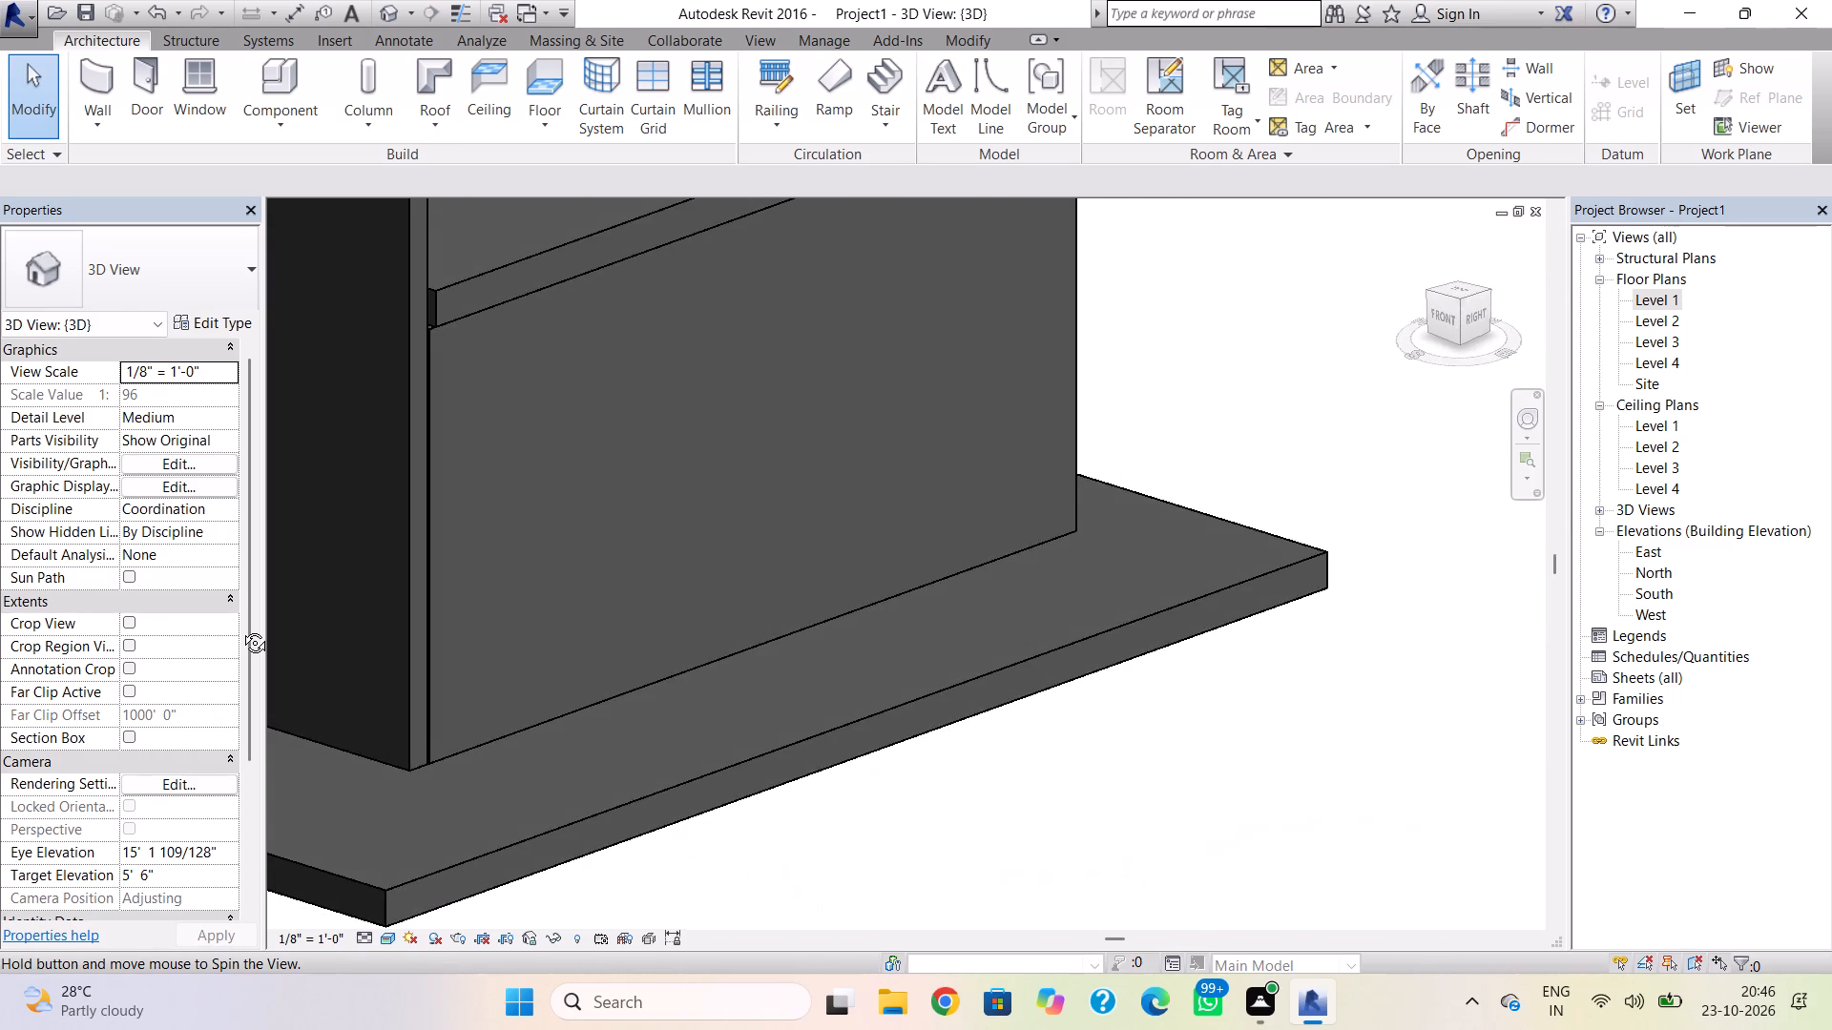
pyautogui.keyDown('shift'); pyautogui.moveTo(240, 628); pyautogui.dragTo(584, 600, button='right'); pyautogui.keyUp('shift')
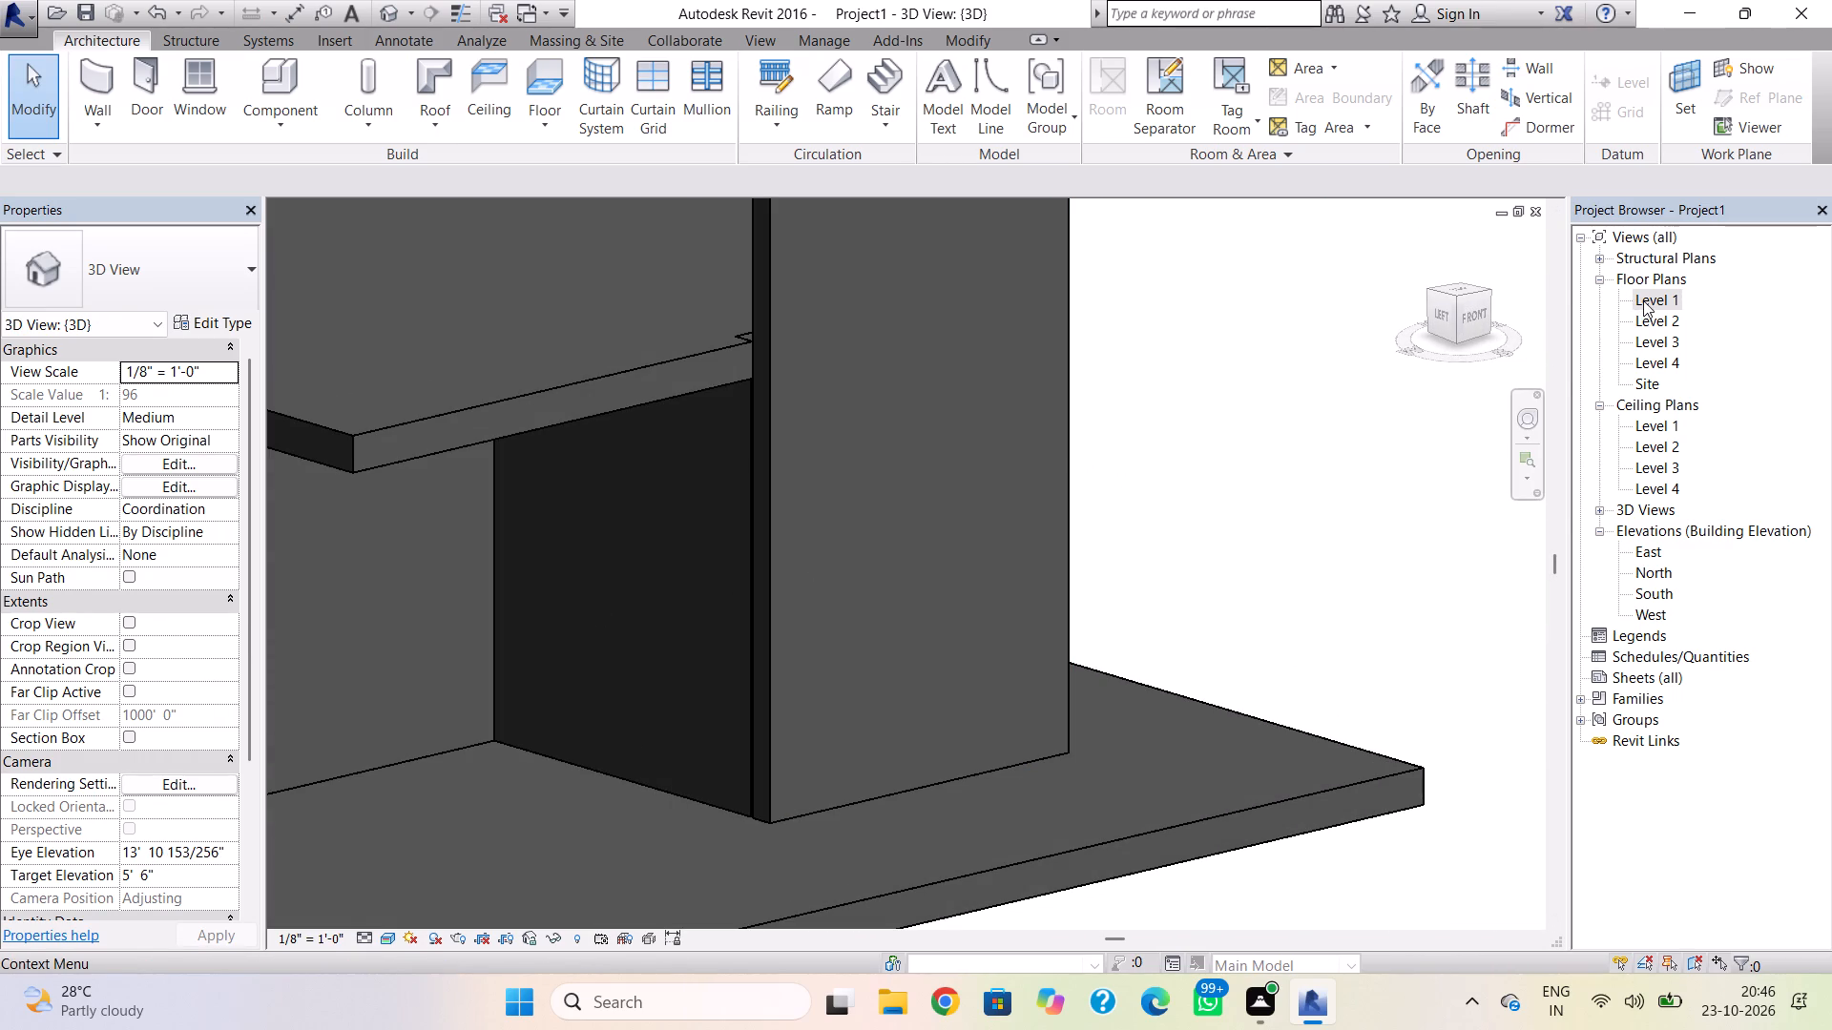
pyautogui.click(1643, 300)
pyautogui.click(1645, 320)
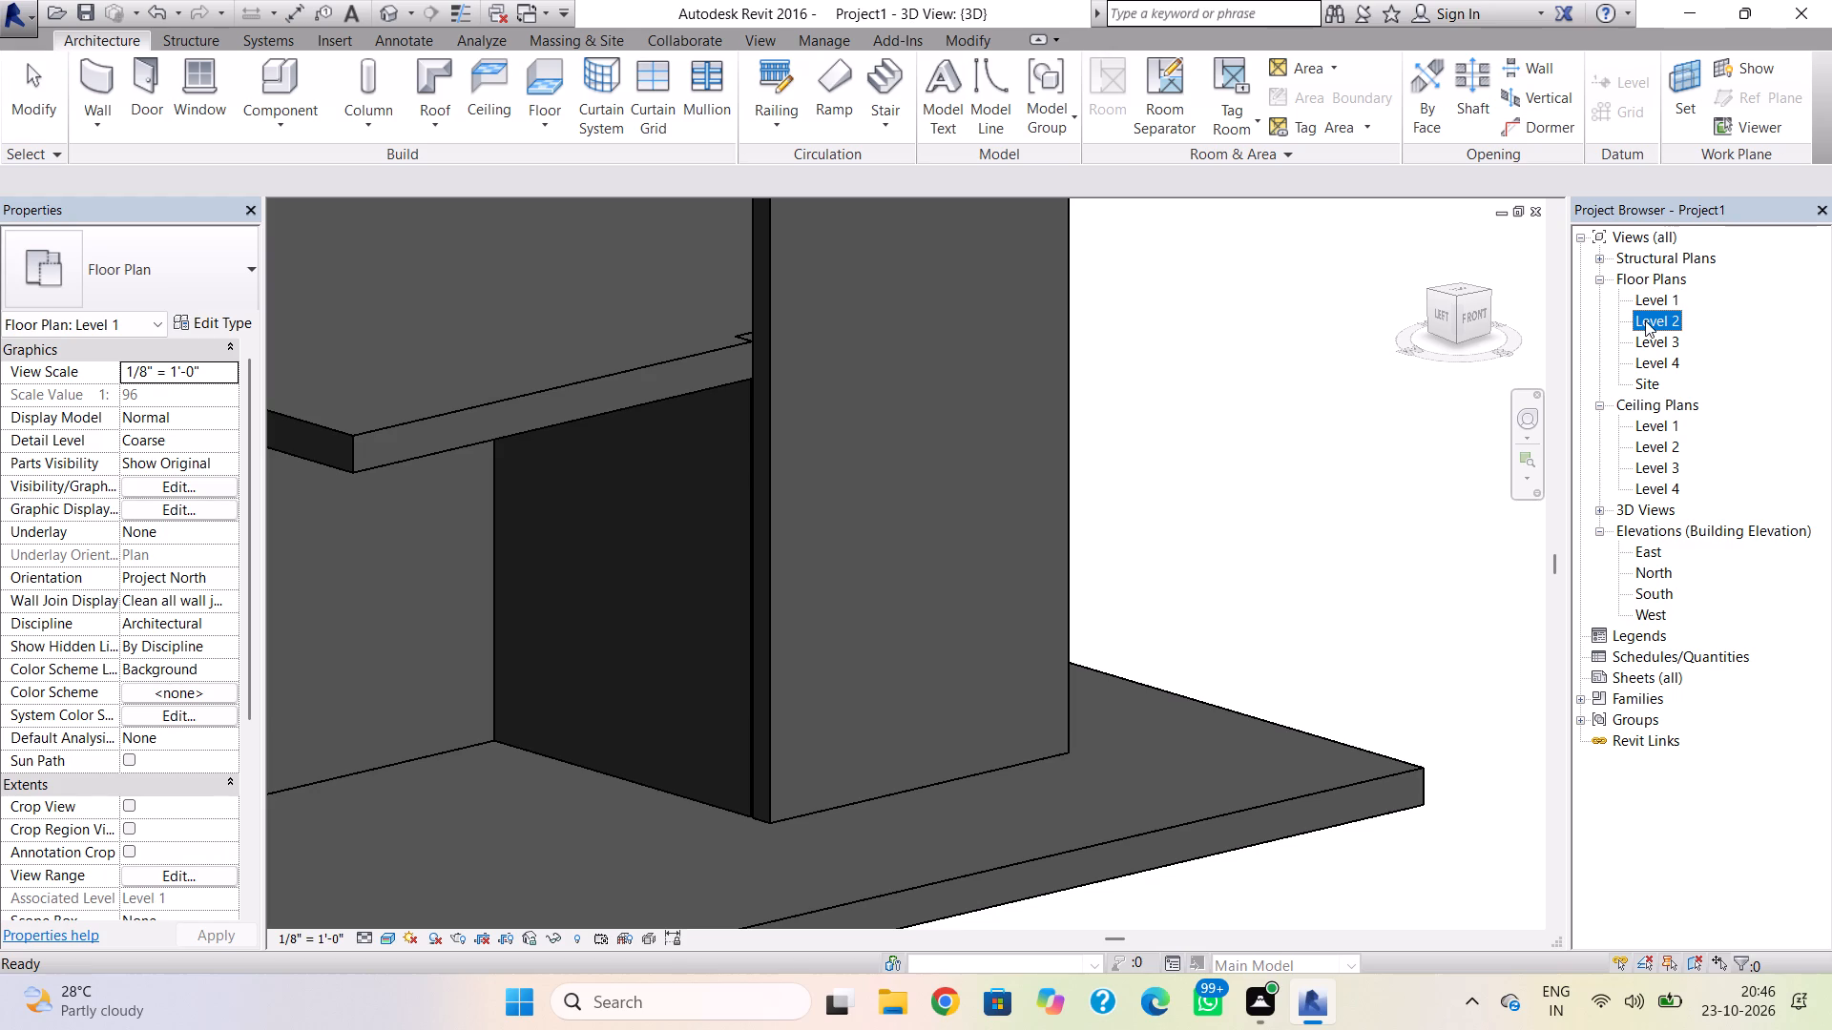
pyautogui.click(725, 343)
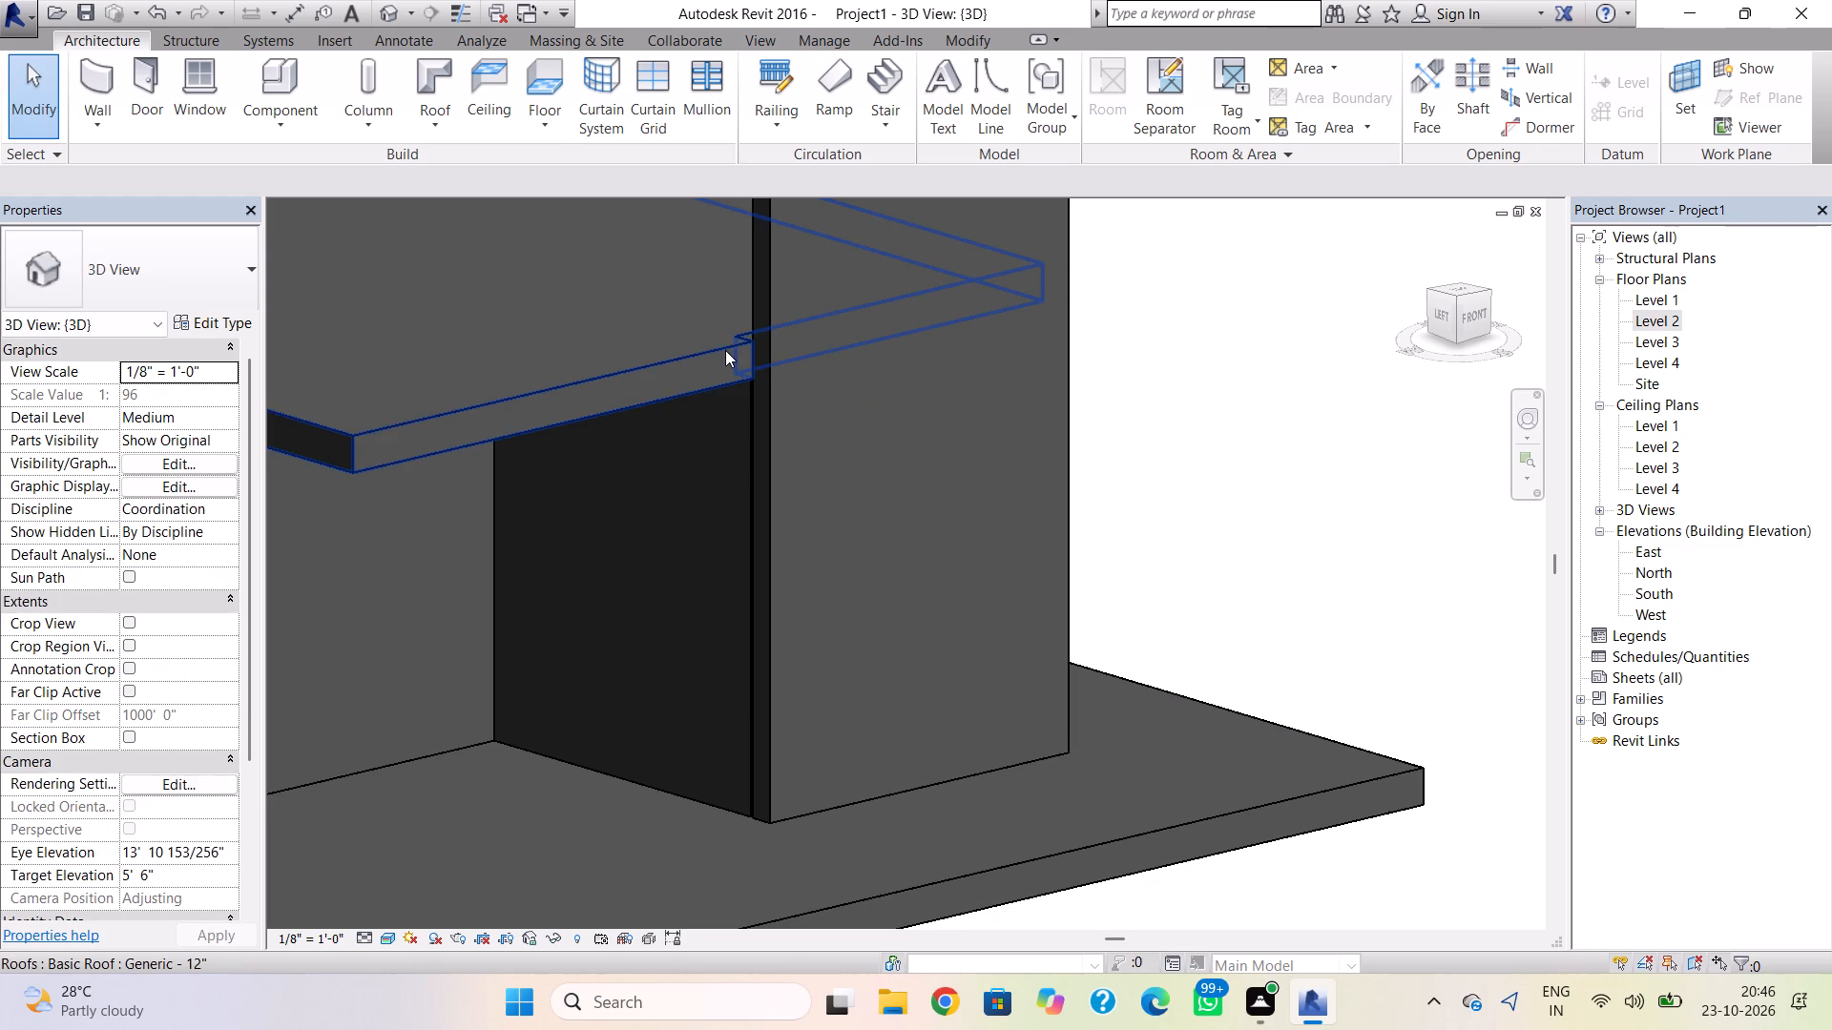
pyautogui.doubleClick(725, 350)
pyautogui.doubleClick(1661, 320)
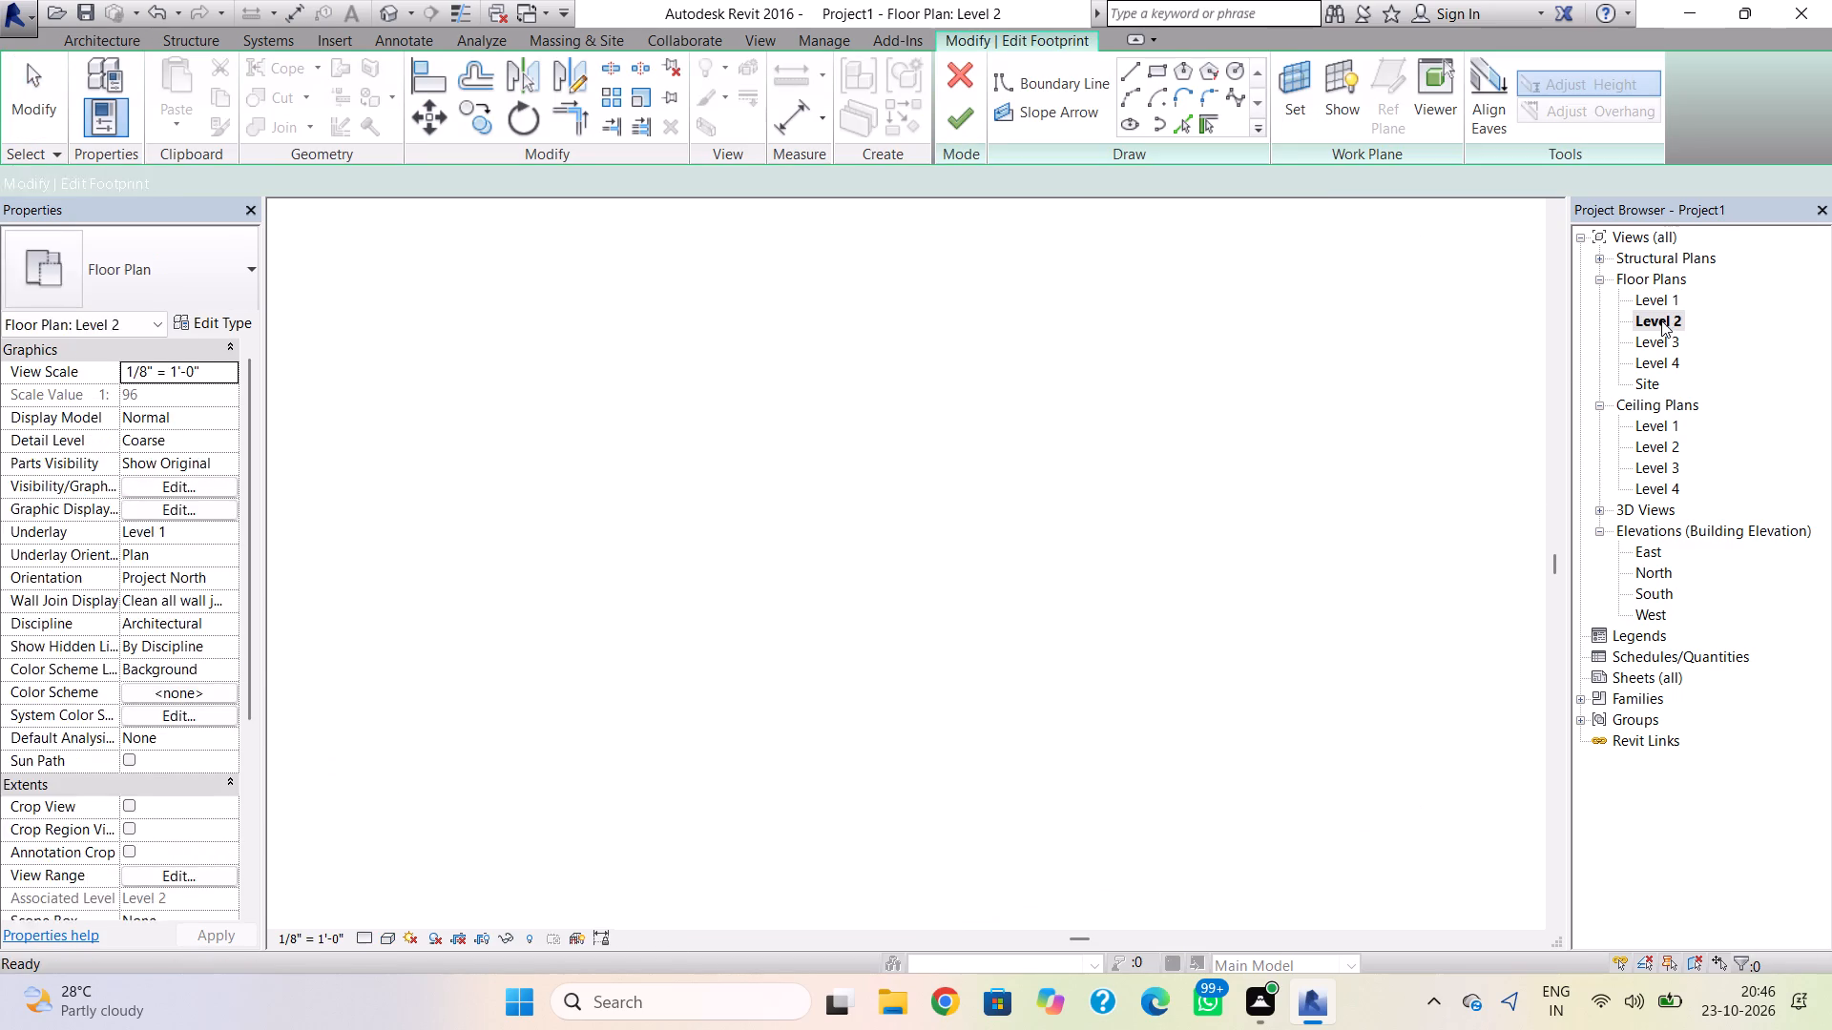
# Move the roof footprint's short jog edge east to the south wall's west end, 0'-5 1/2" from the notch side wall's centerline.
pyautogui.click(791, 642)
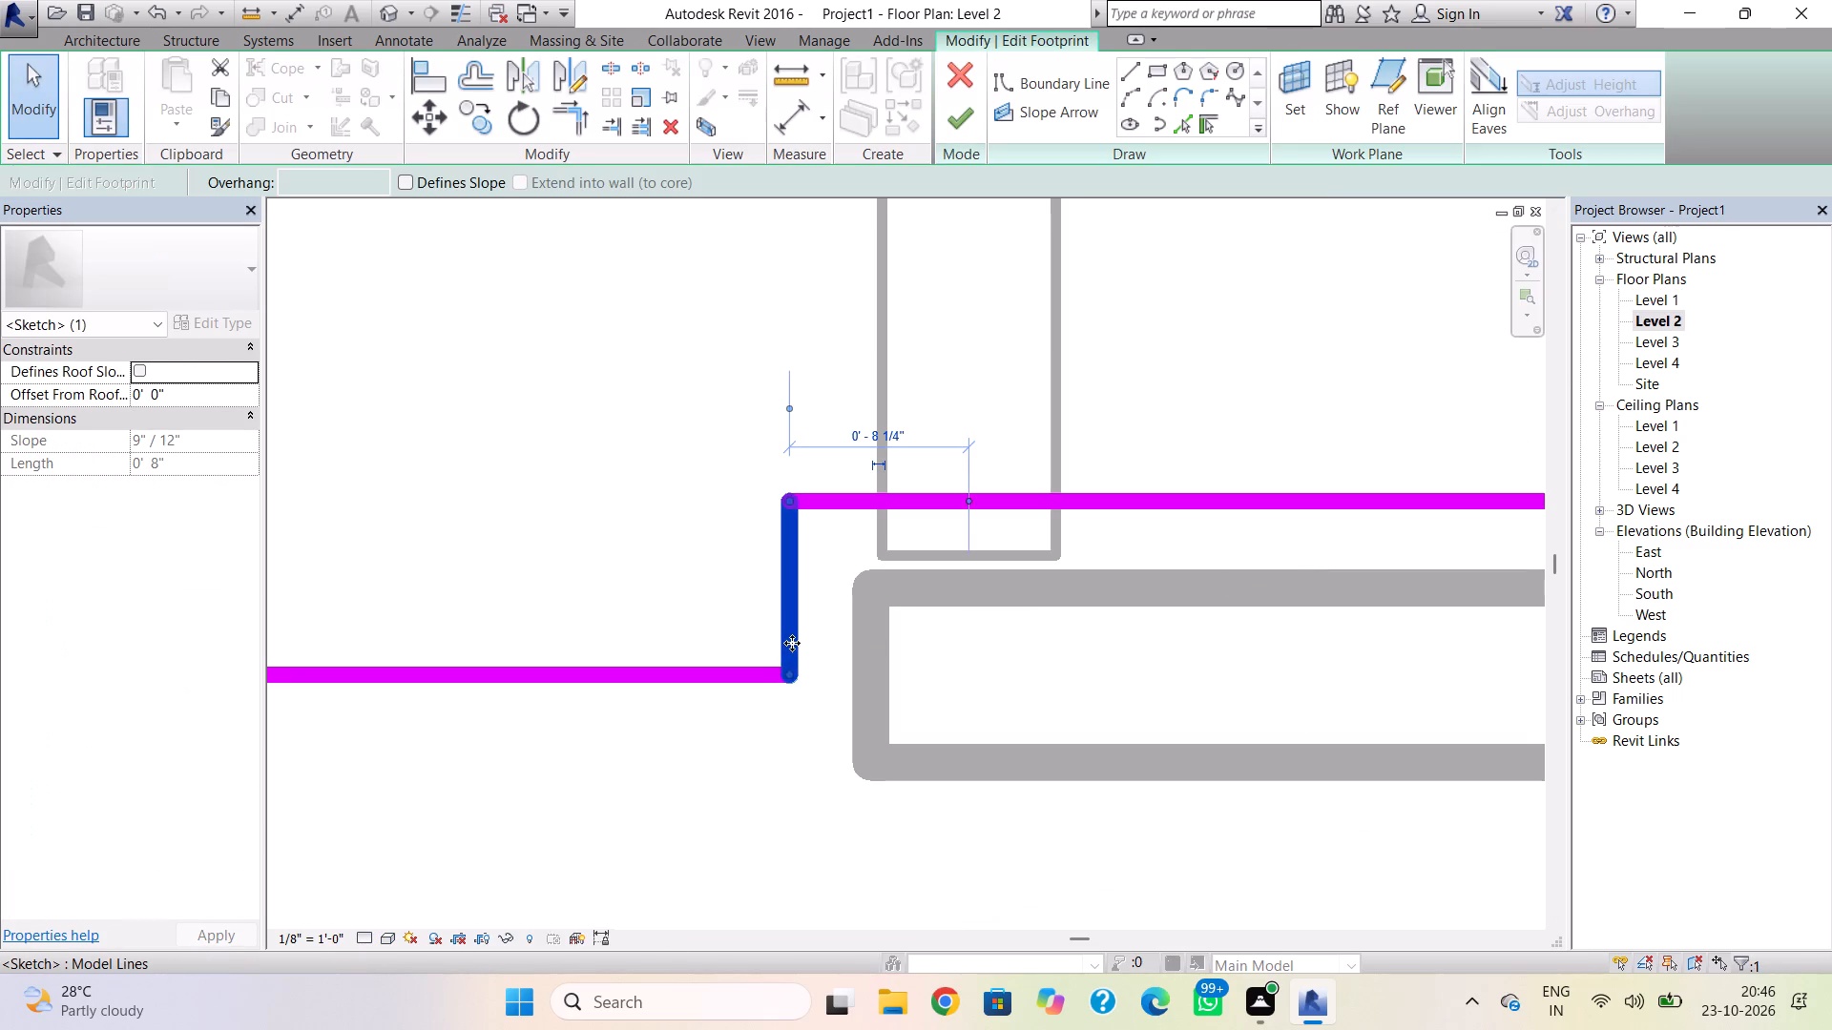
pyautogui.press('Right')
pyautogui.press('Right')
pyautogui.press('Right')
pyautogui.press('Right')
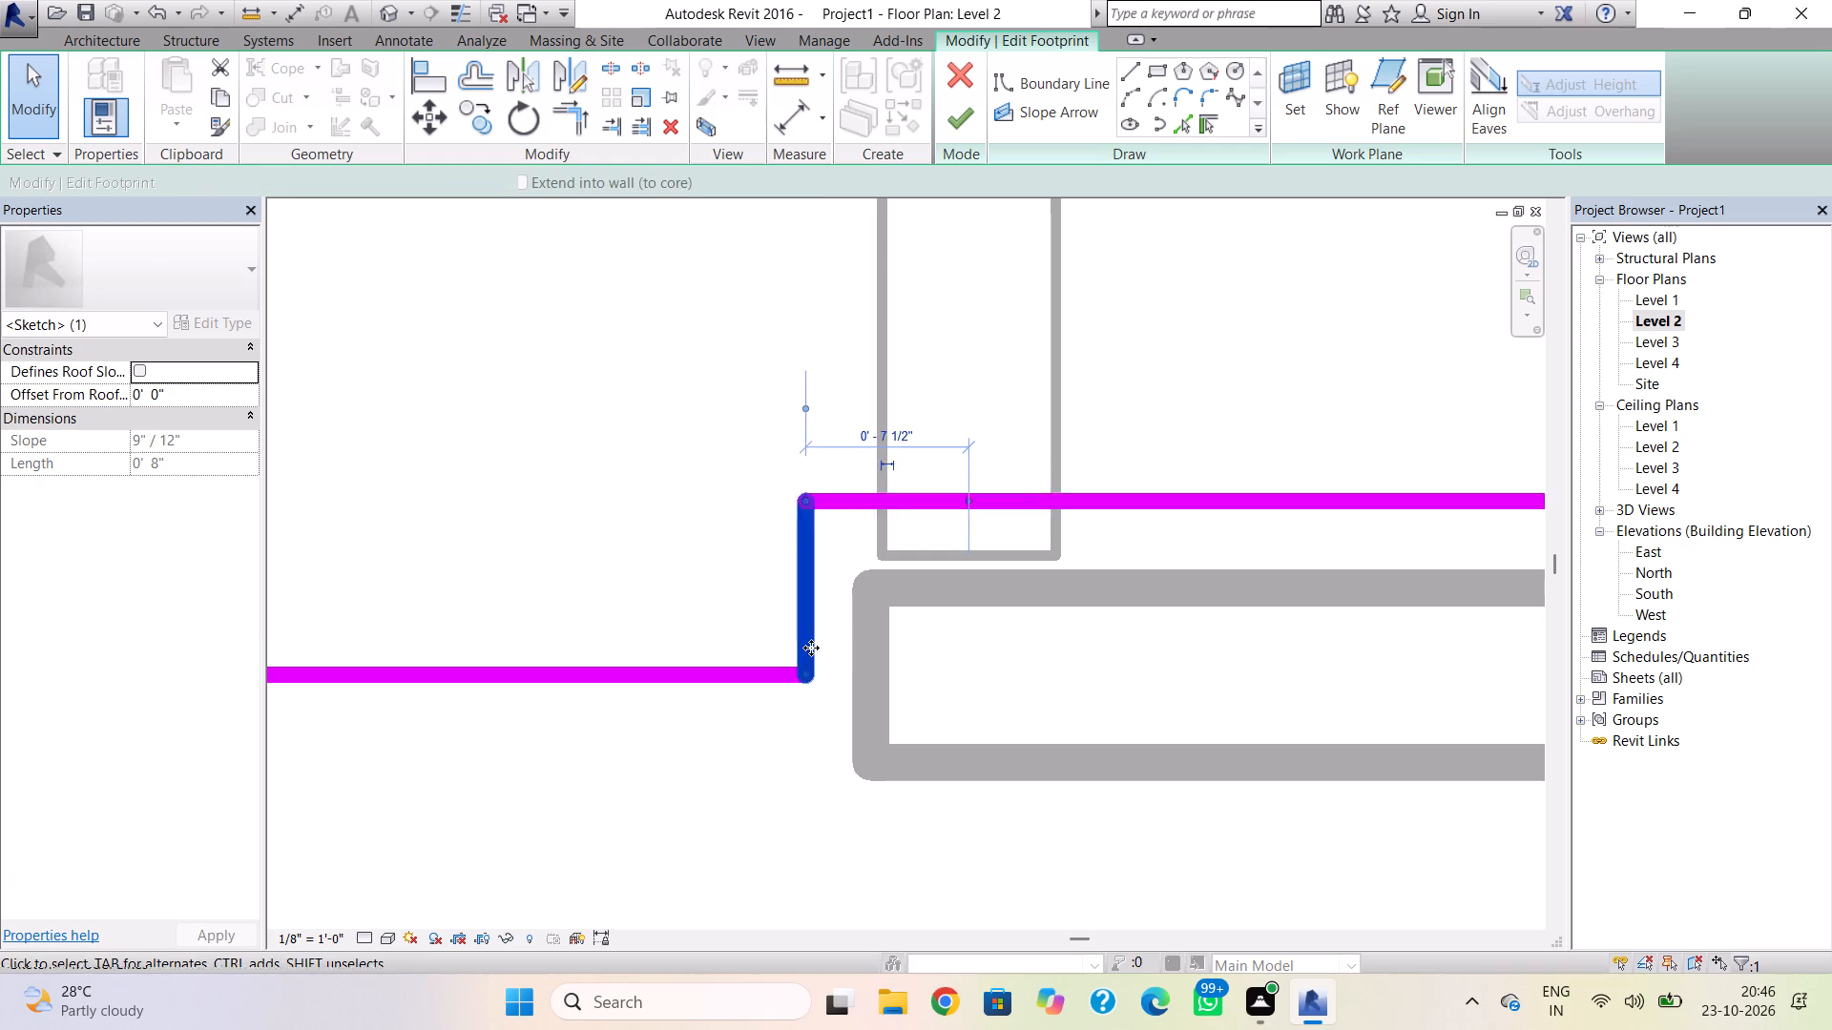
pyautogui.press('Right')
pyautogui.press('Right')
pyautogui.press('Right')
pyautogui.press('Right')
pyautogui.press('Right')
pyautogui.press('Right')
pyautogui.press('Right')
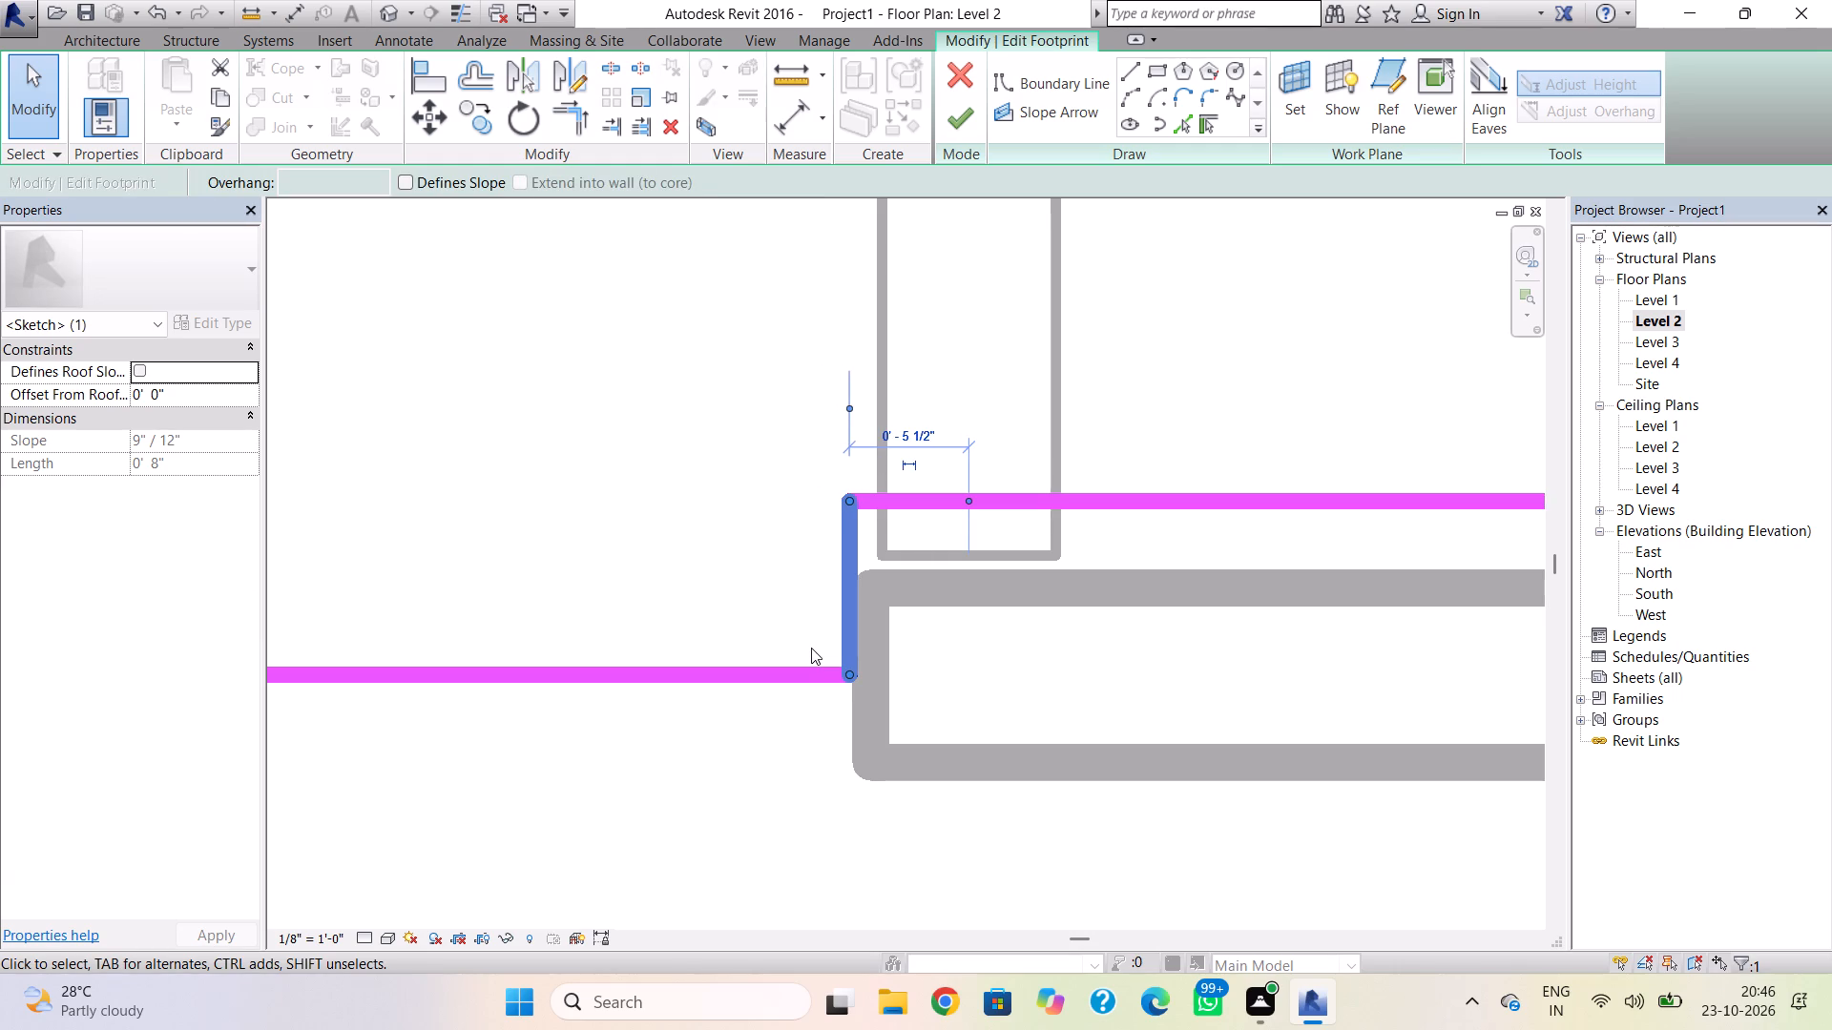
# Move the roof footprint's 10'-6" edge south to the south wall's inner face, shortening the jog to 0'-5".
pyautogui.doubleClick(1220, 490)
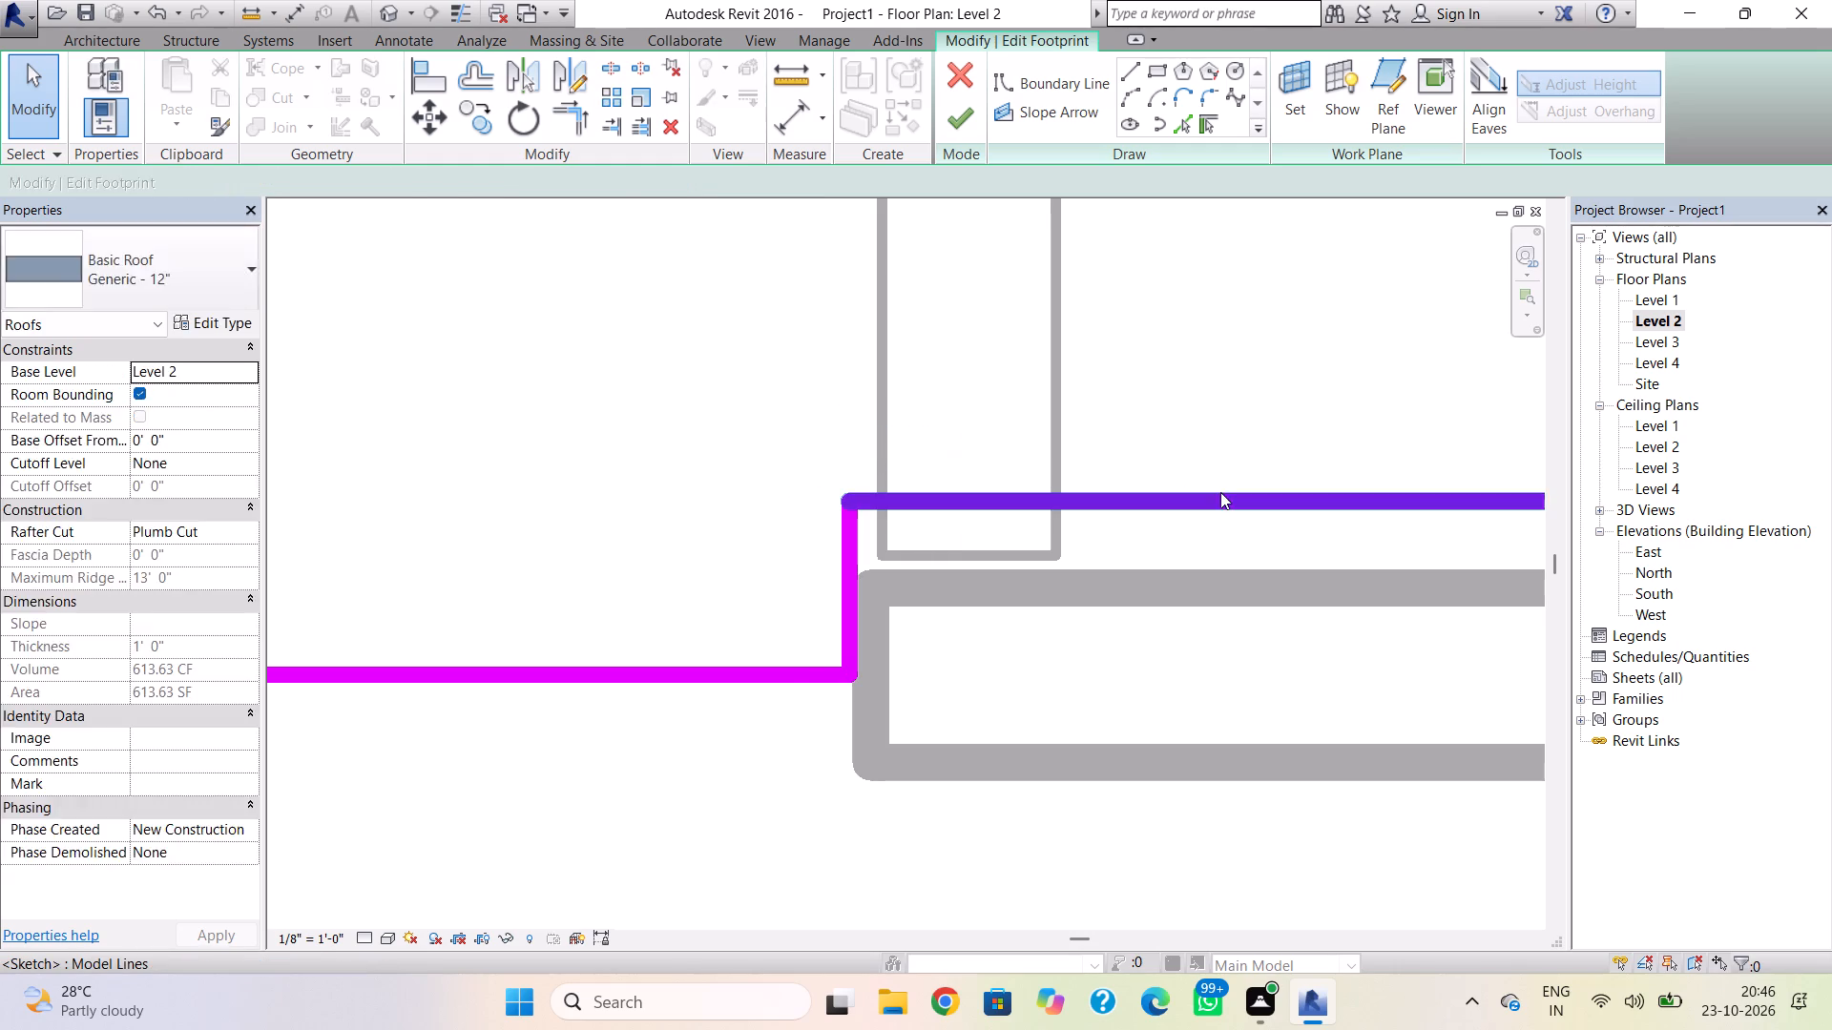
pyautogui.press('Down')
pyautogui.press('Down')
pyautogui.press('Down')
pyautogui.press('Down')
pyautogui.press('Down')
pyautogui.press('Down')
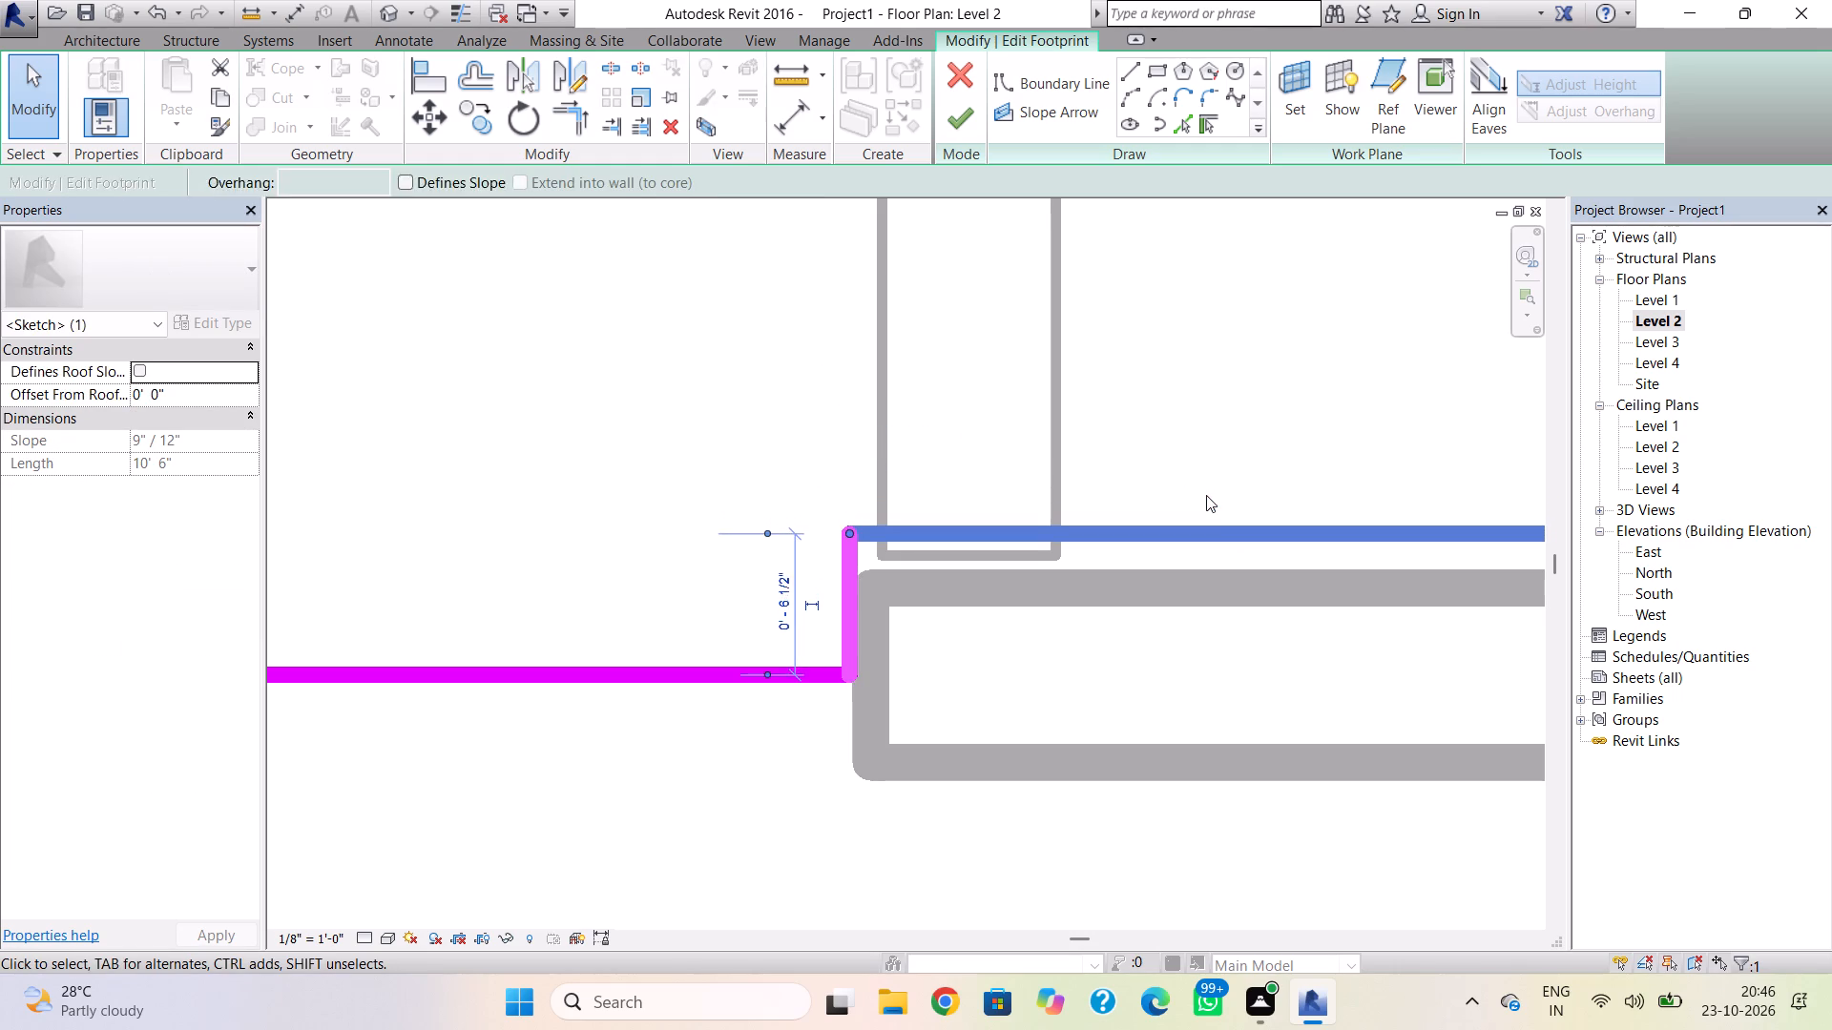
pyautogui.press('Down')
pyautogui.press('Down')
pyautogui.press('Down')
pyautogui.press('Down')
pyautogui.press('Down')
pyautogui.press('Down')
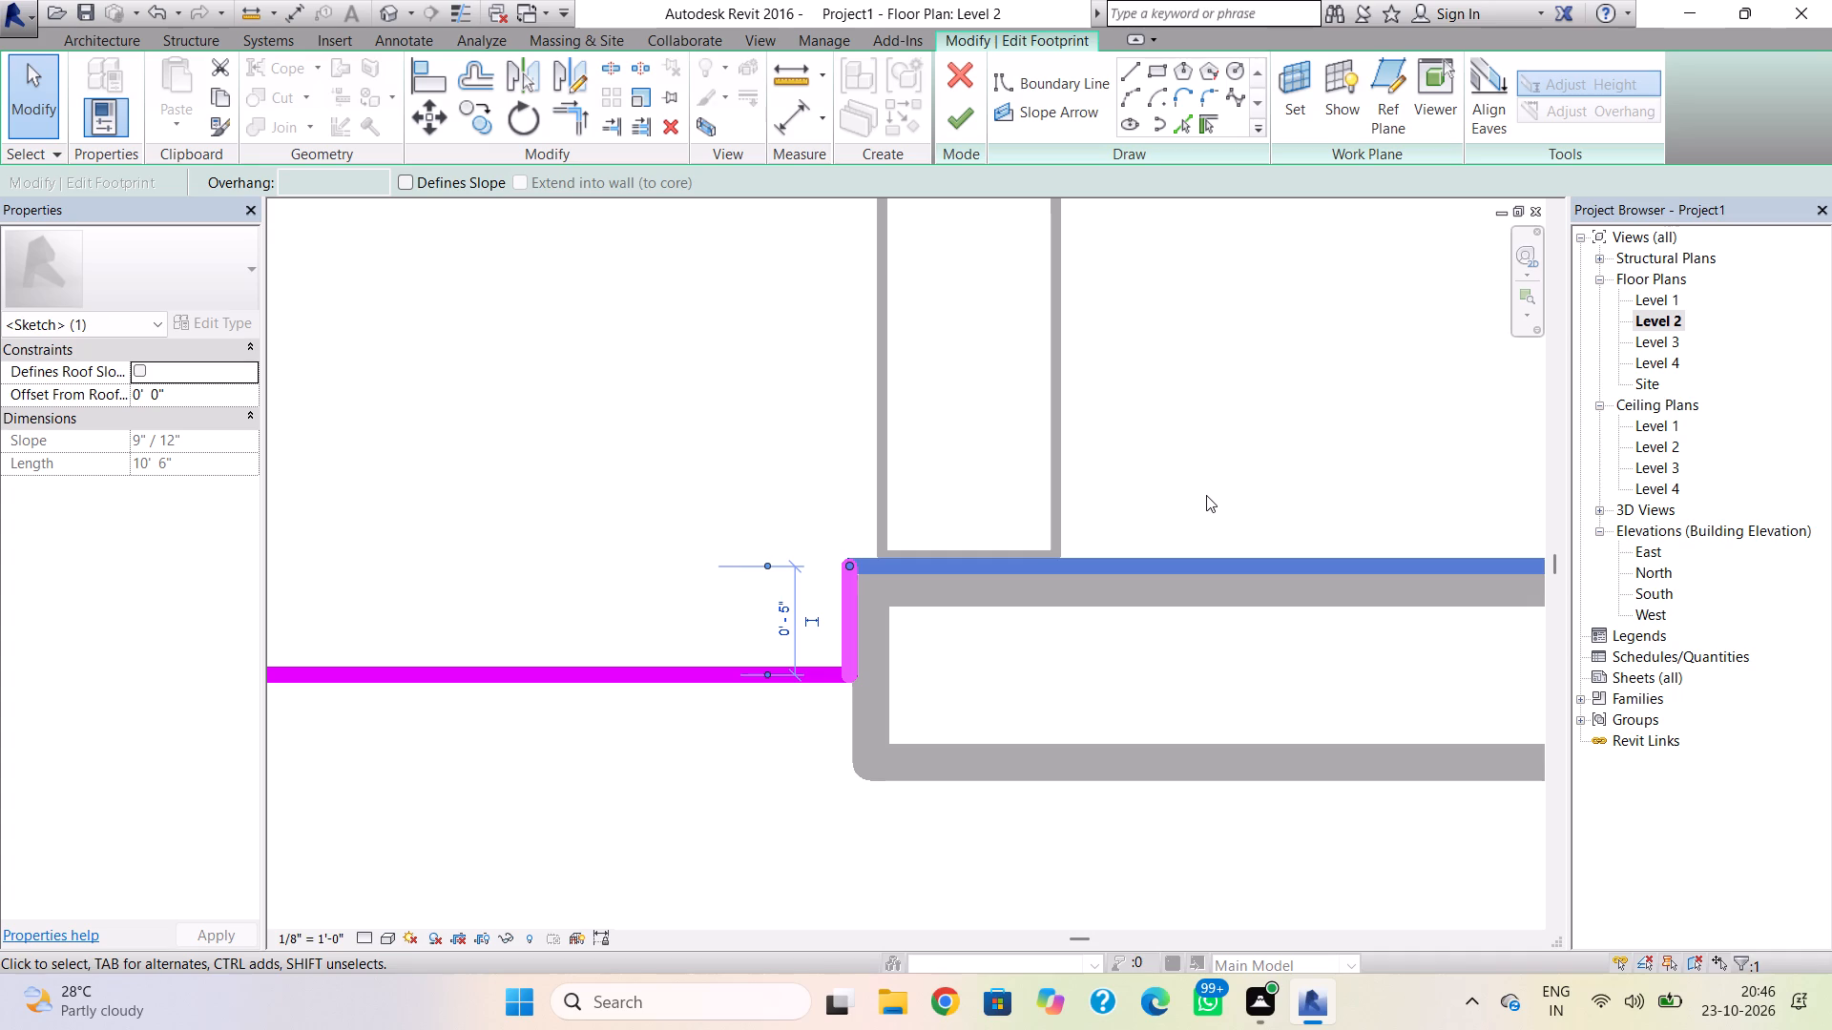
# Finish the flat roof's footprint edit with the 10'-6" edge on the south wall's inner face.
pyautogui.scroll(-4, 1206, 496)
pyautogui.moveTo(1214, 490); pyautogui.dragTo(527, 557, button='middle')
pyautogui.scroll(-4, 497, 563)
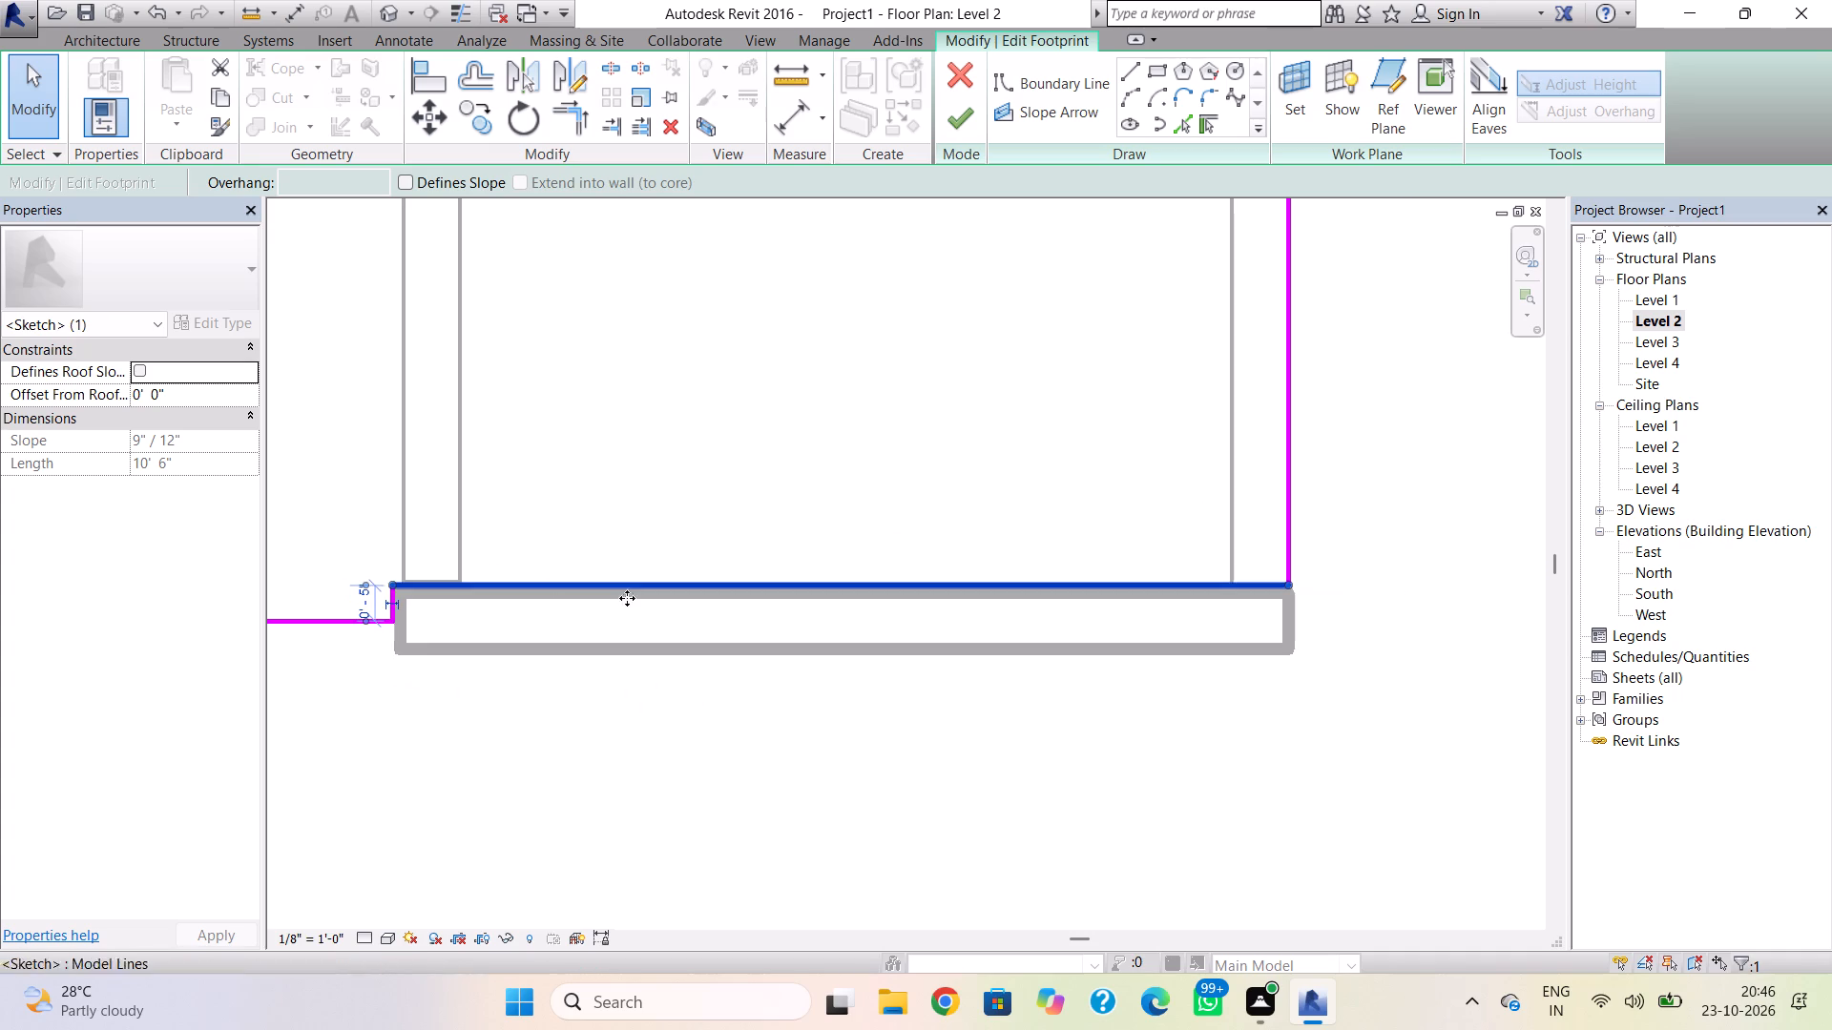
pyautogui.click(968, 115)
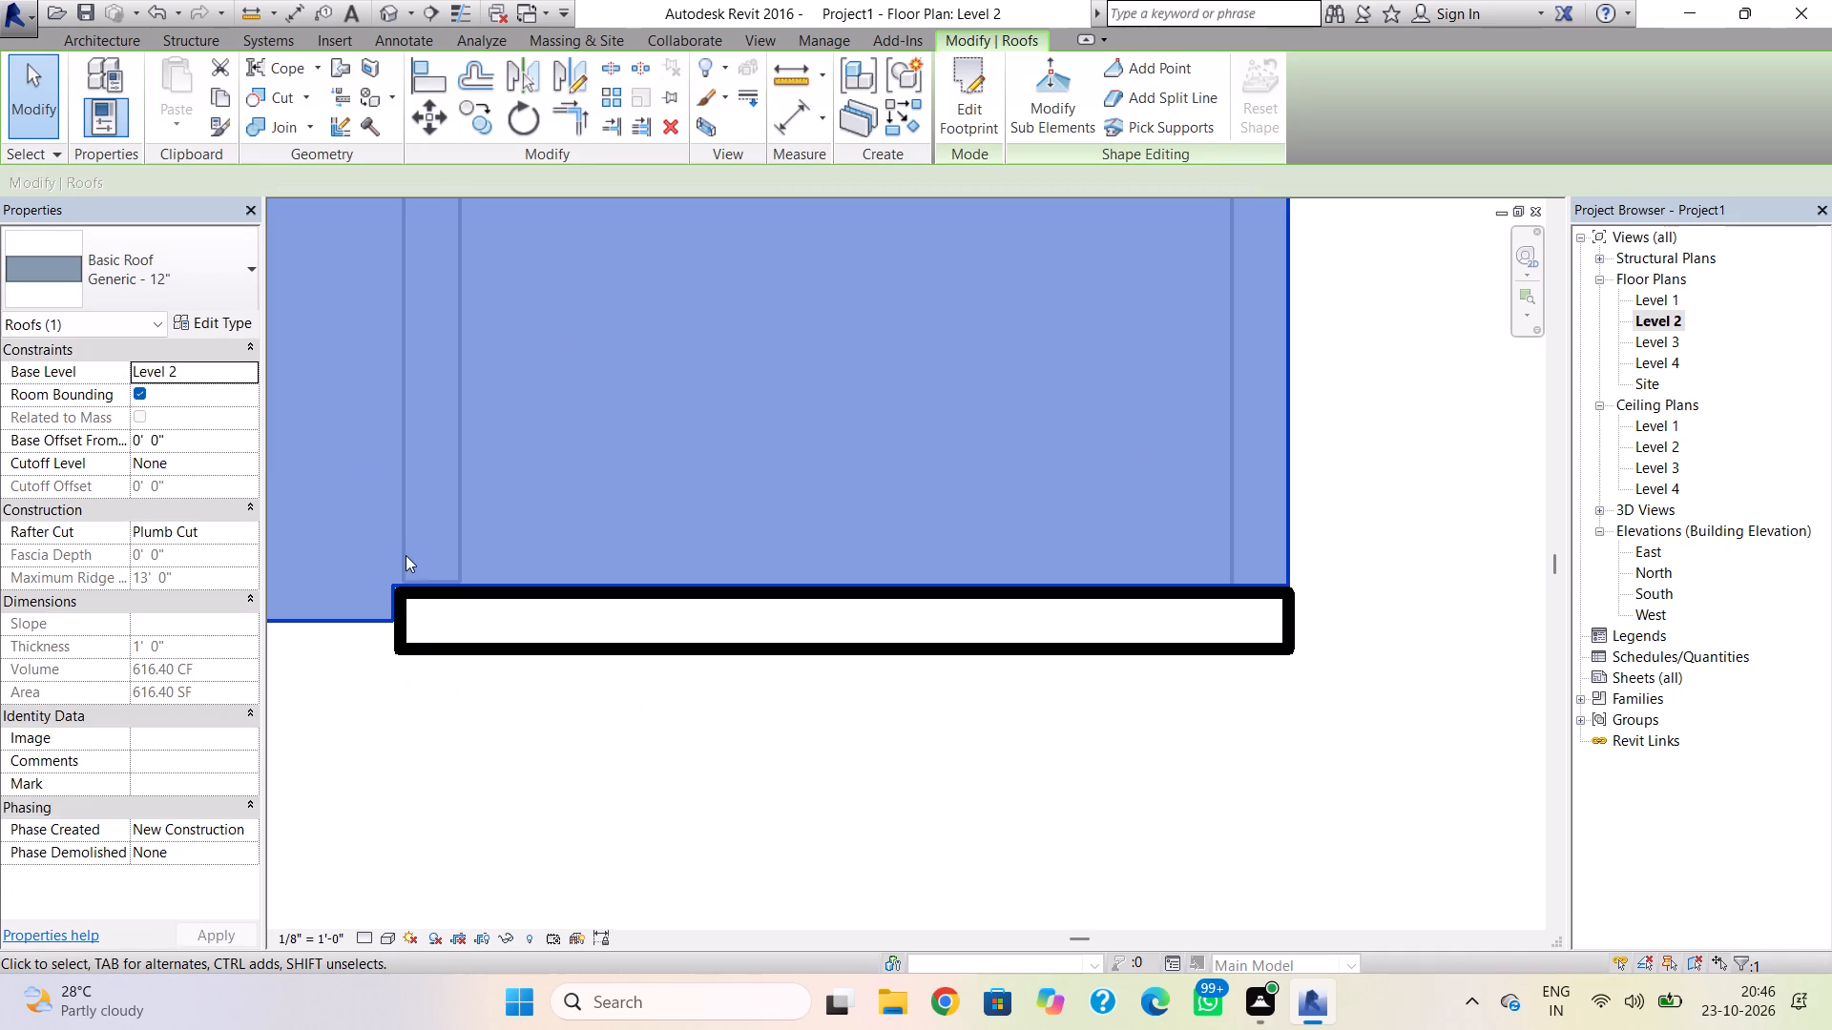
# Reopen the flat roof's footprint, nudge the short jog edge slightly east against the south wall's west end, finish it, and check in 3D.
pyautogui.scroll(4, 388, 594)
pyautogui.tripleClick(395, 624)
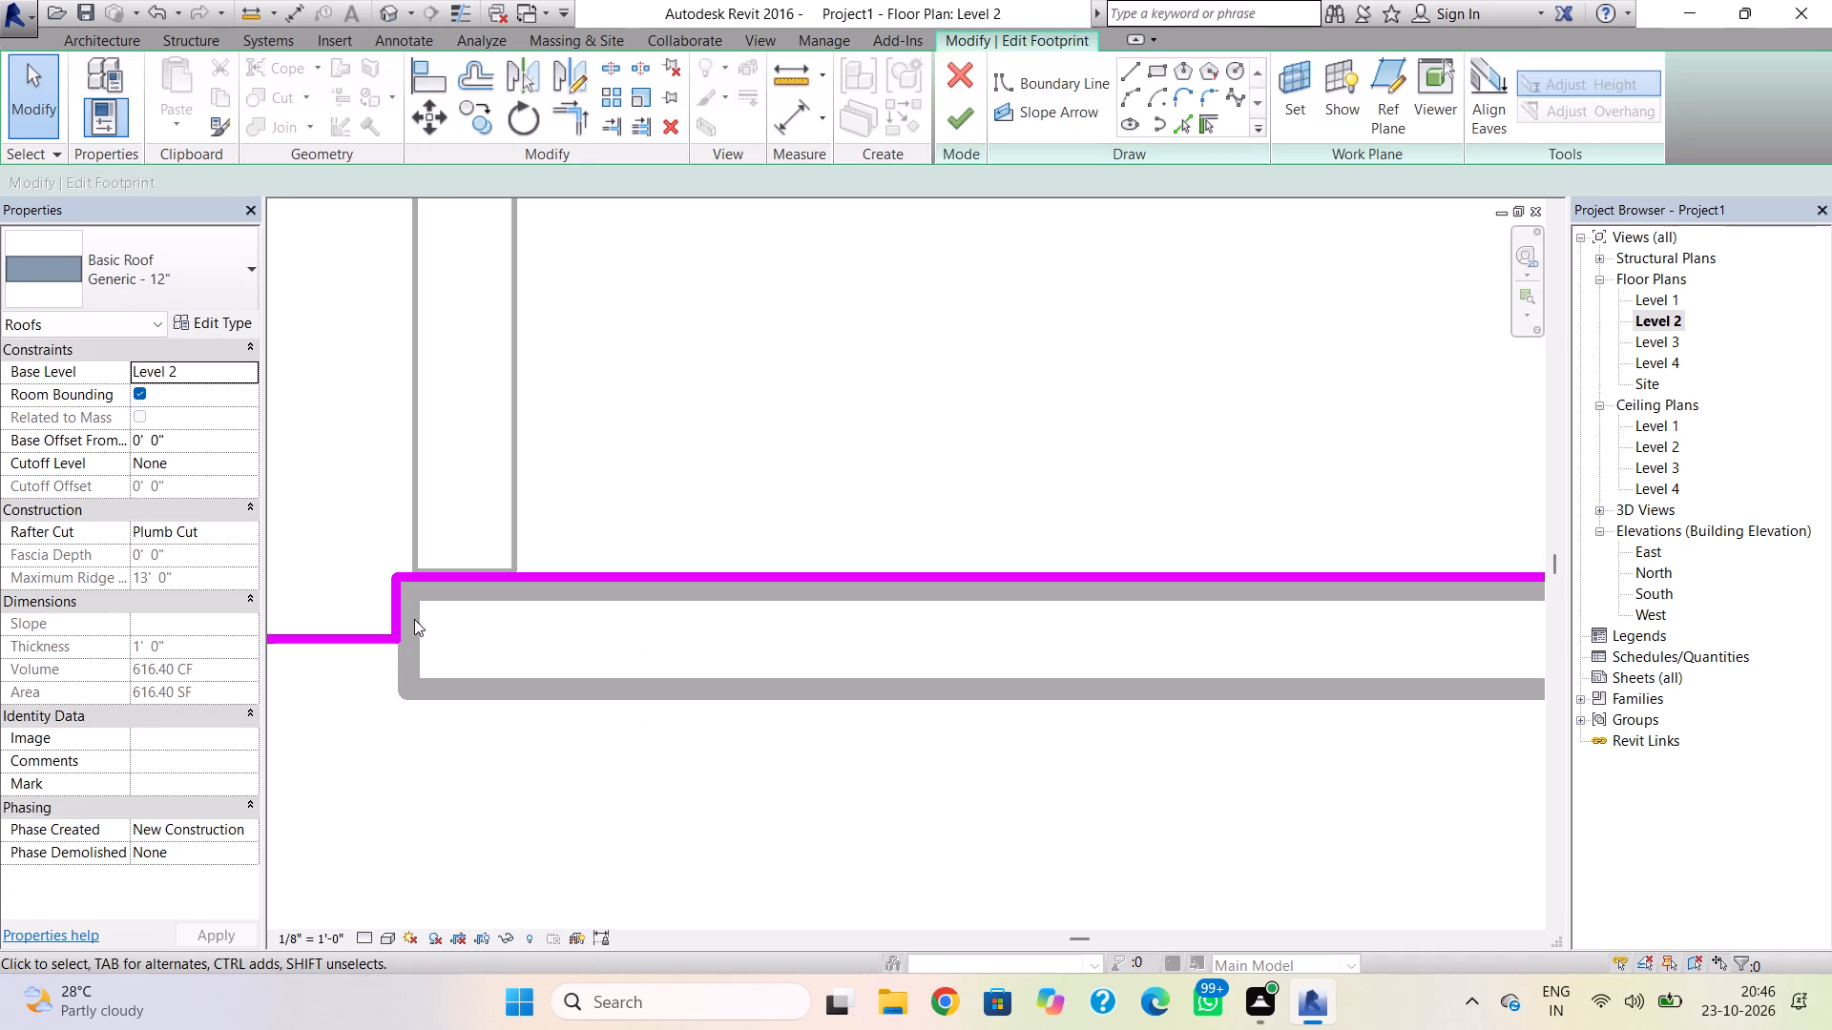
pyautogui.click(387, 596)
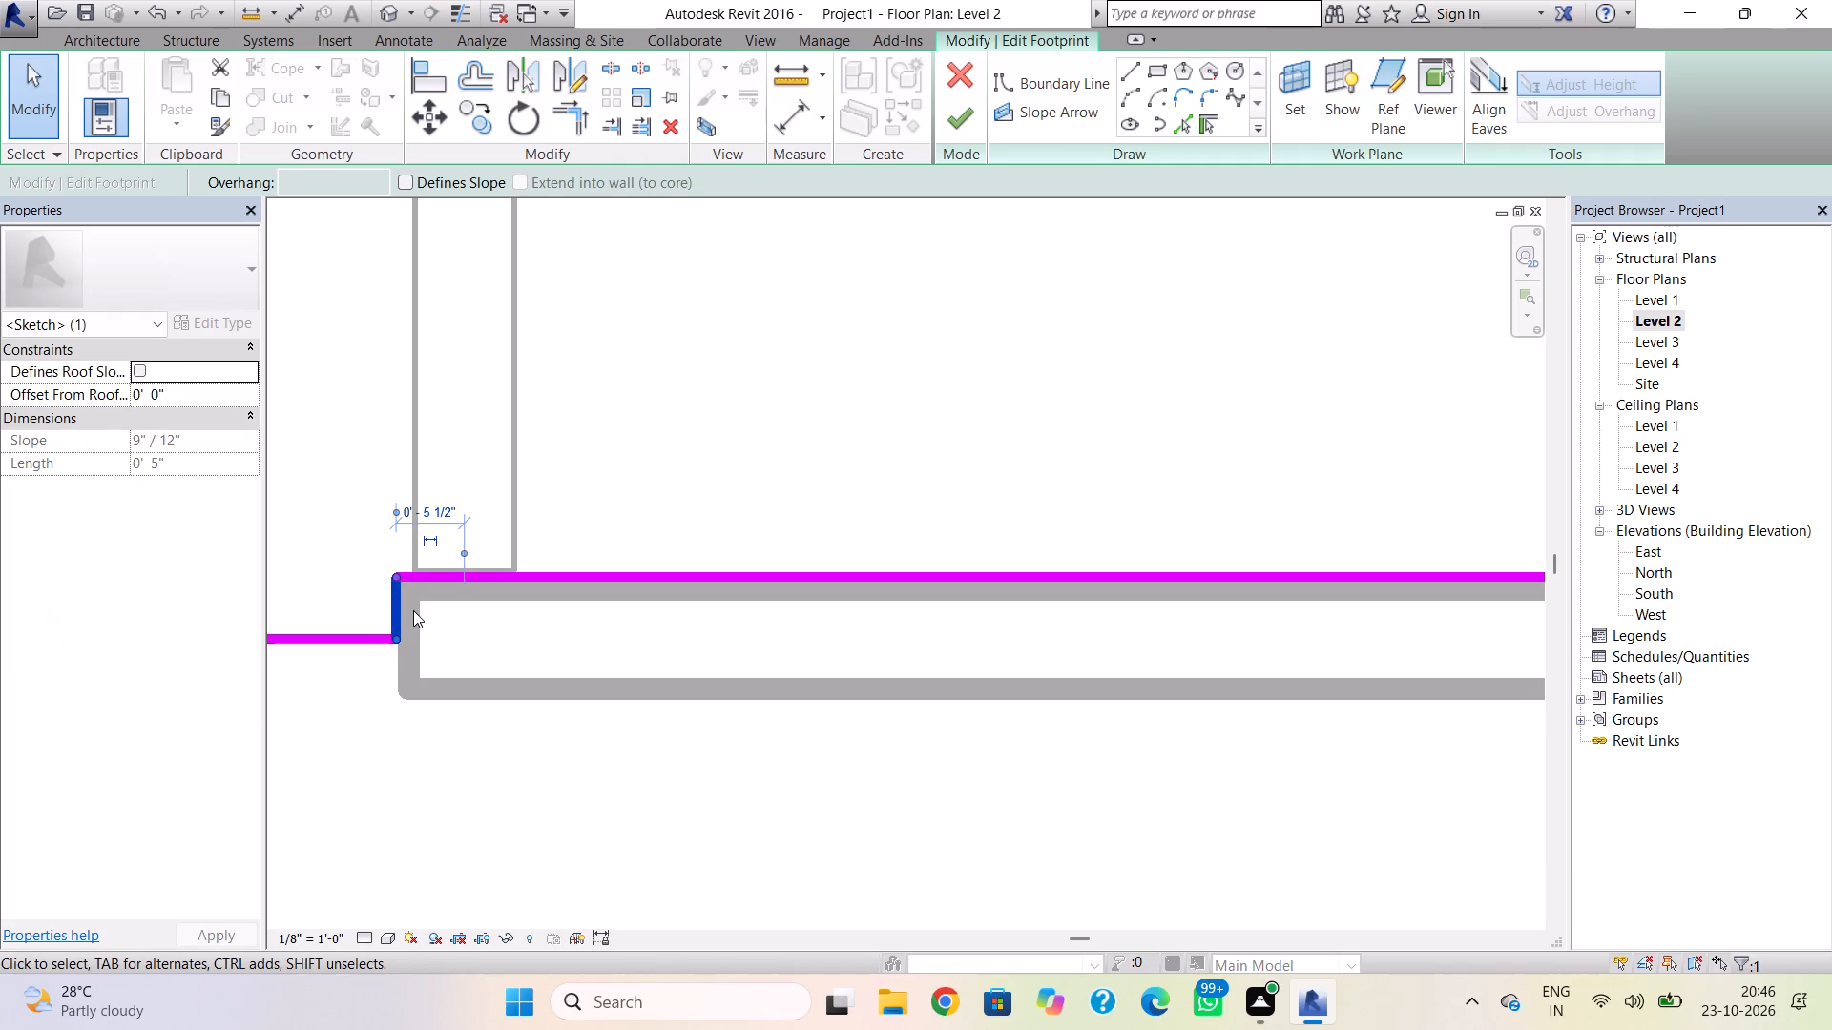
pyautogui.press('Right')
pyautogui.click(968, 118)
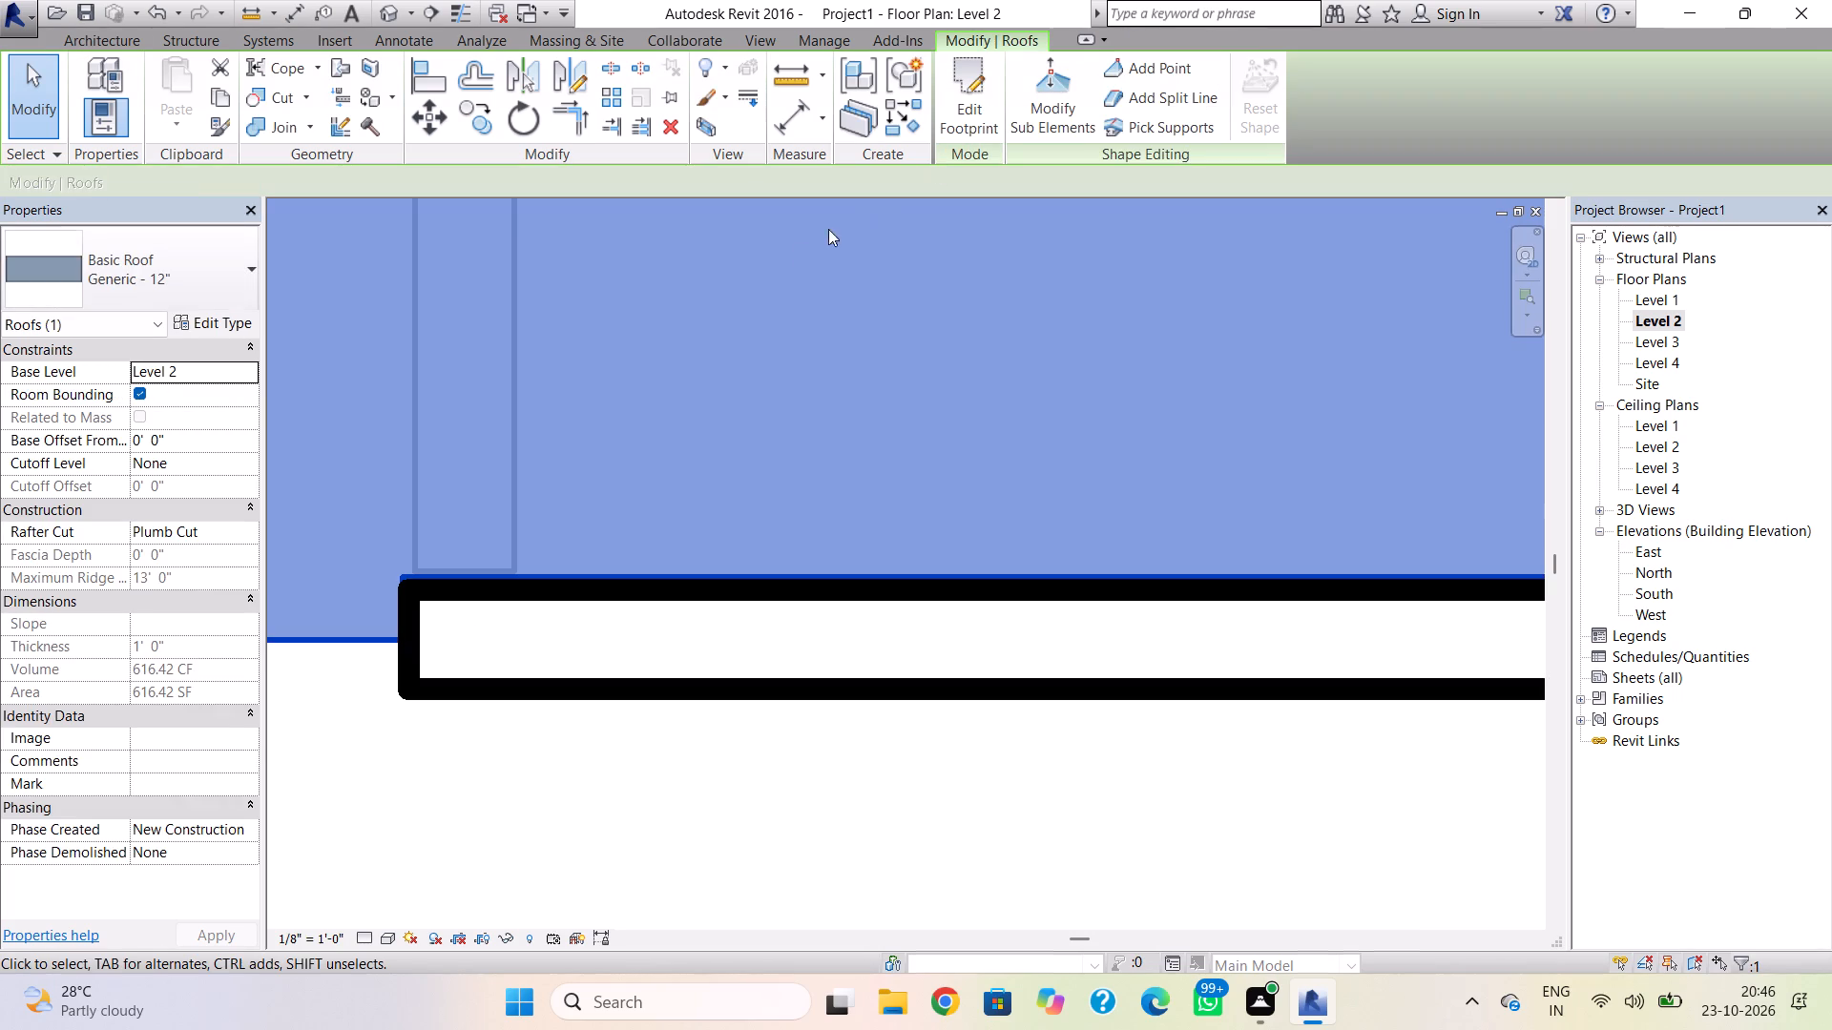
pyautogui.click(386, 12)
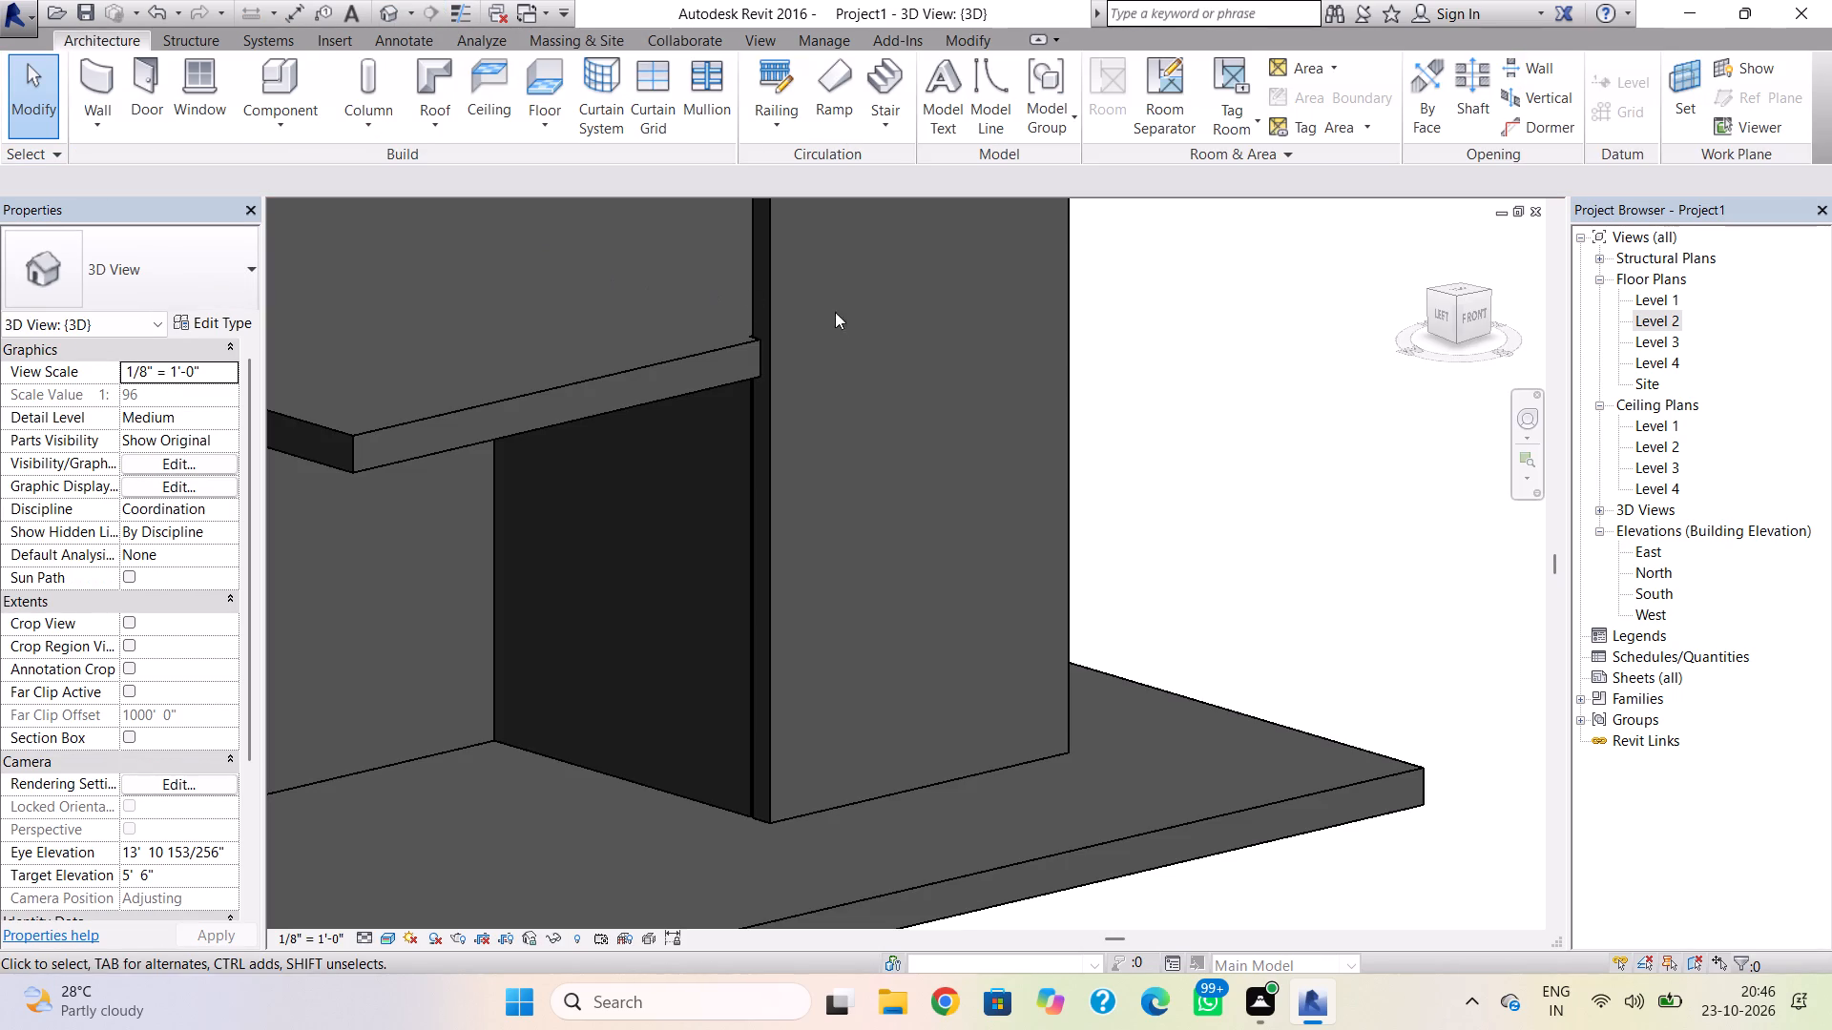
pyautogui.scroll(-5, 772, 418)
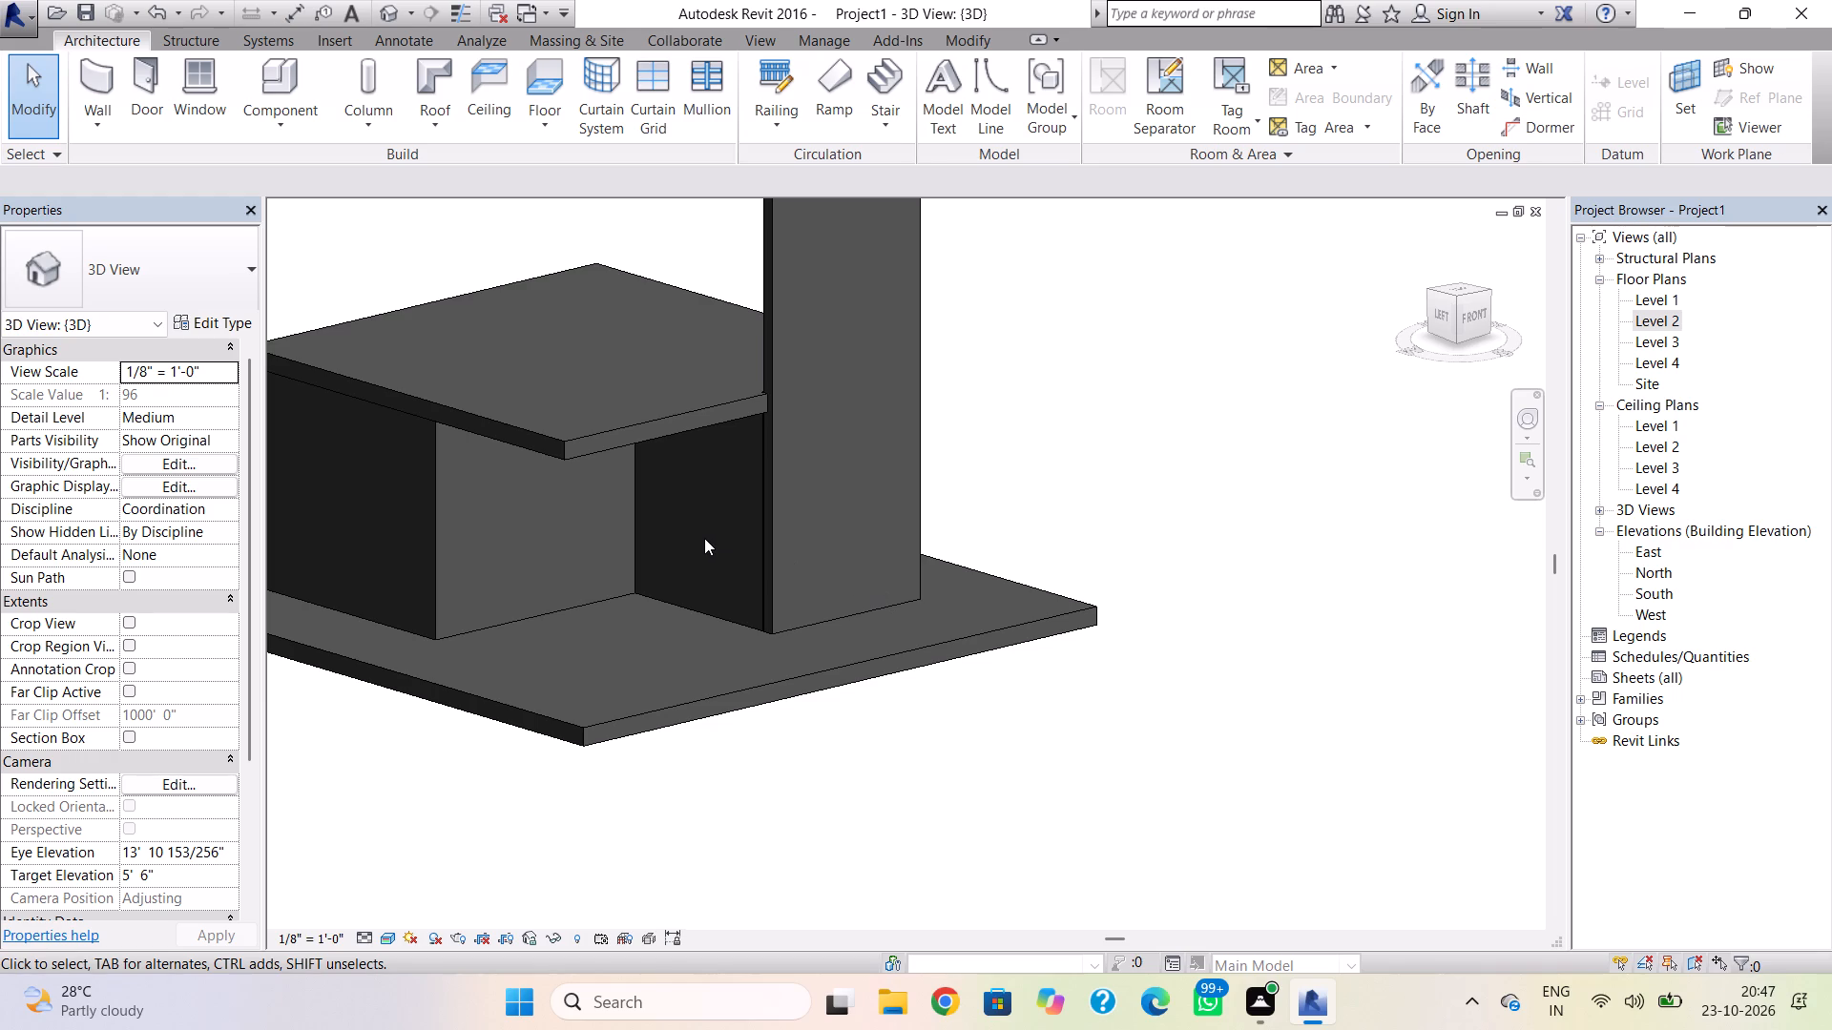
# On Level 2, draw 12' high Generic - 8" walls along the roof's north edge and about 24'-9" down its east edge to the south wall.
pyautogui.doubleClick(1646, 322)
pyautogui.scroll(-4, 1054, 608)
pyautogui.scroll(-3, 972, 752)
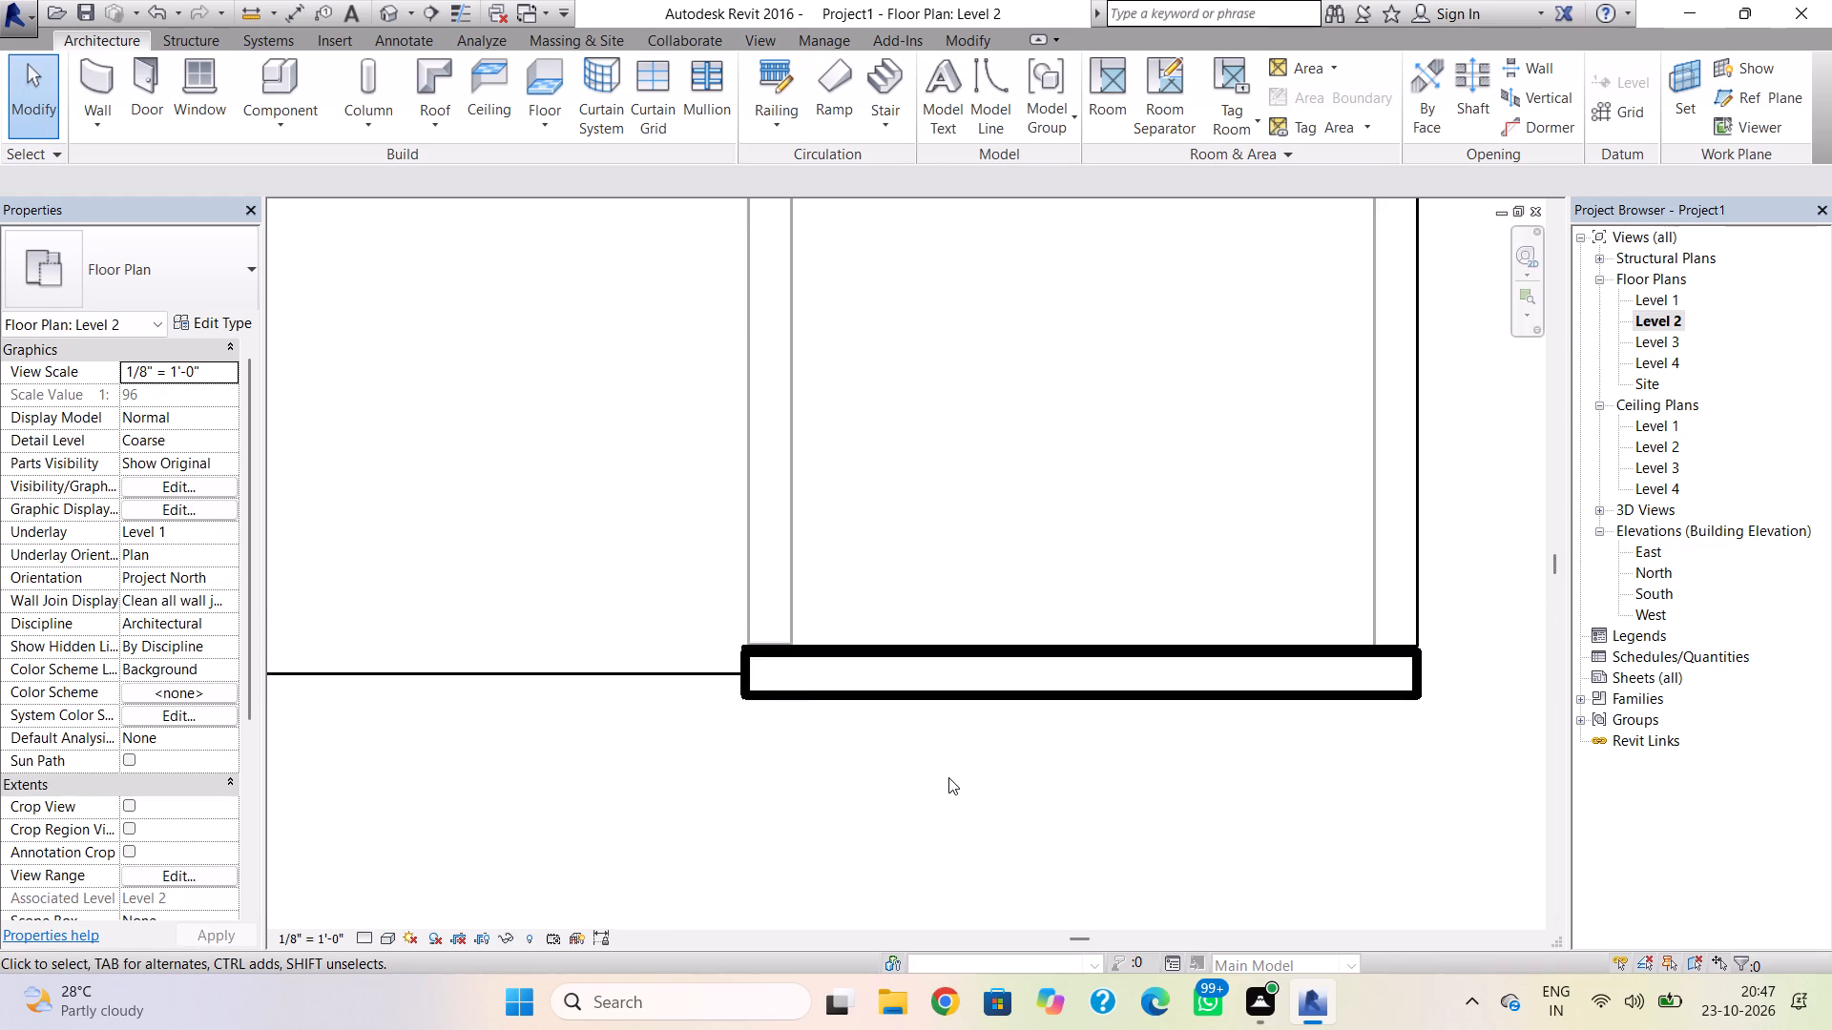
pyautogui.scroll(-4, 948, 777)
pyautogui.scroll(-1, 841, 587)
pyautogui.moveTo(841, 587); pyautogui.dragTo(839, 936, button='middle')
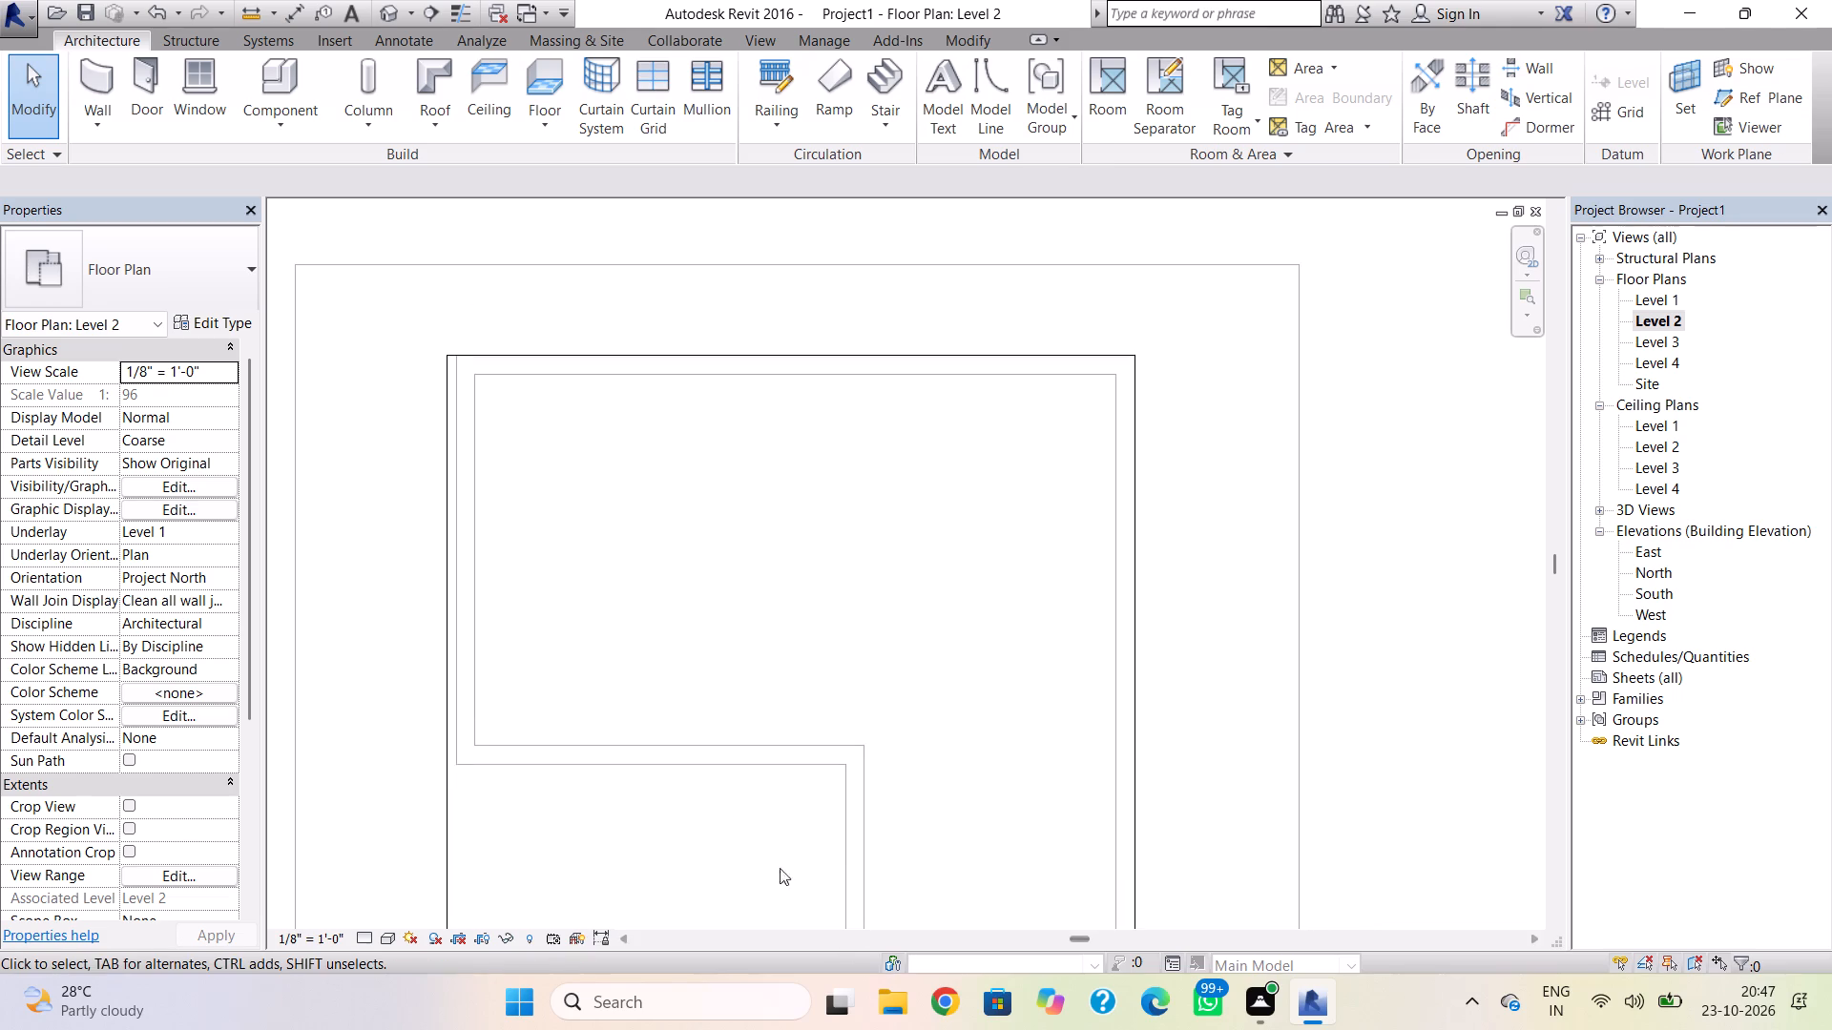
pyautogui.click(96, 86)
pyautogui.click(170, 283)
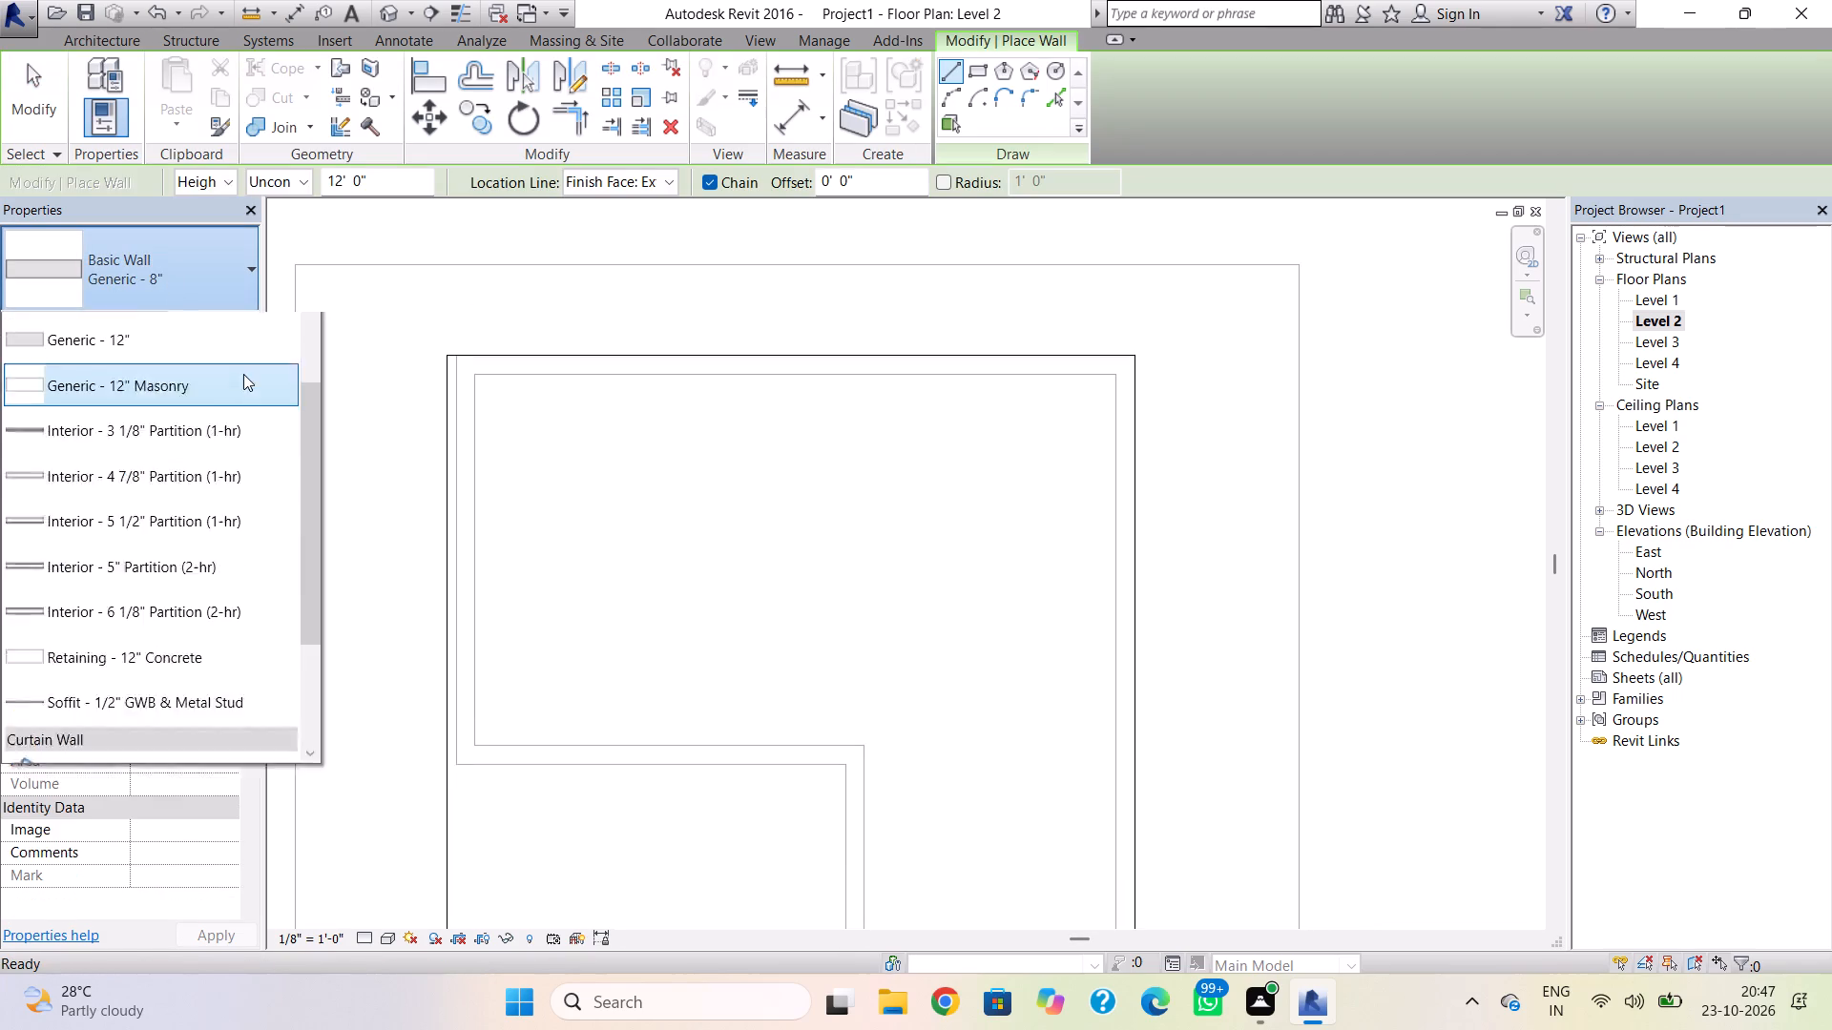
pyautogui.click(233, 386)
pyautogui.scroll(-2, 544, 630)
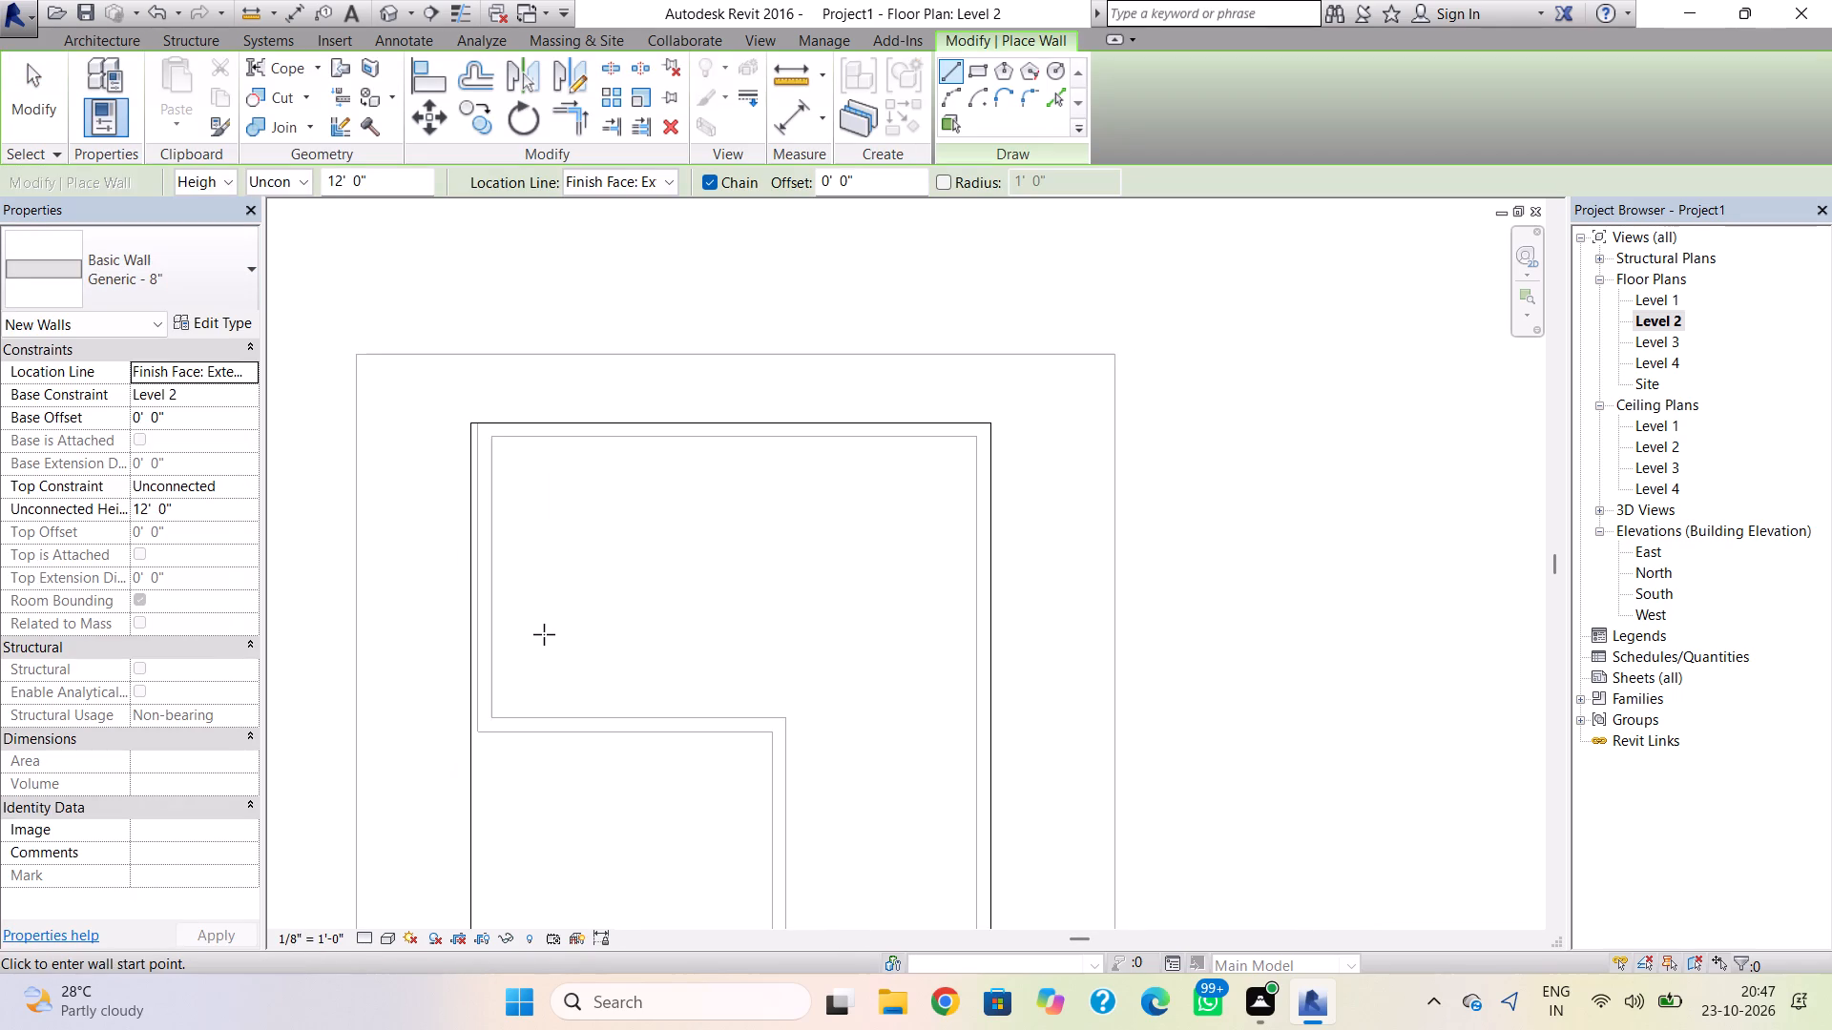
pyautogui.scroll(-2, 544, 634)
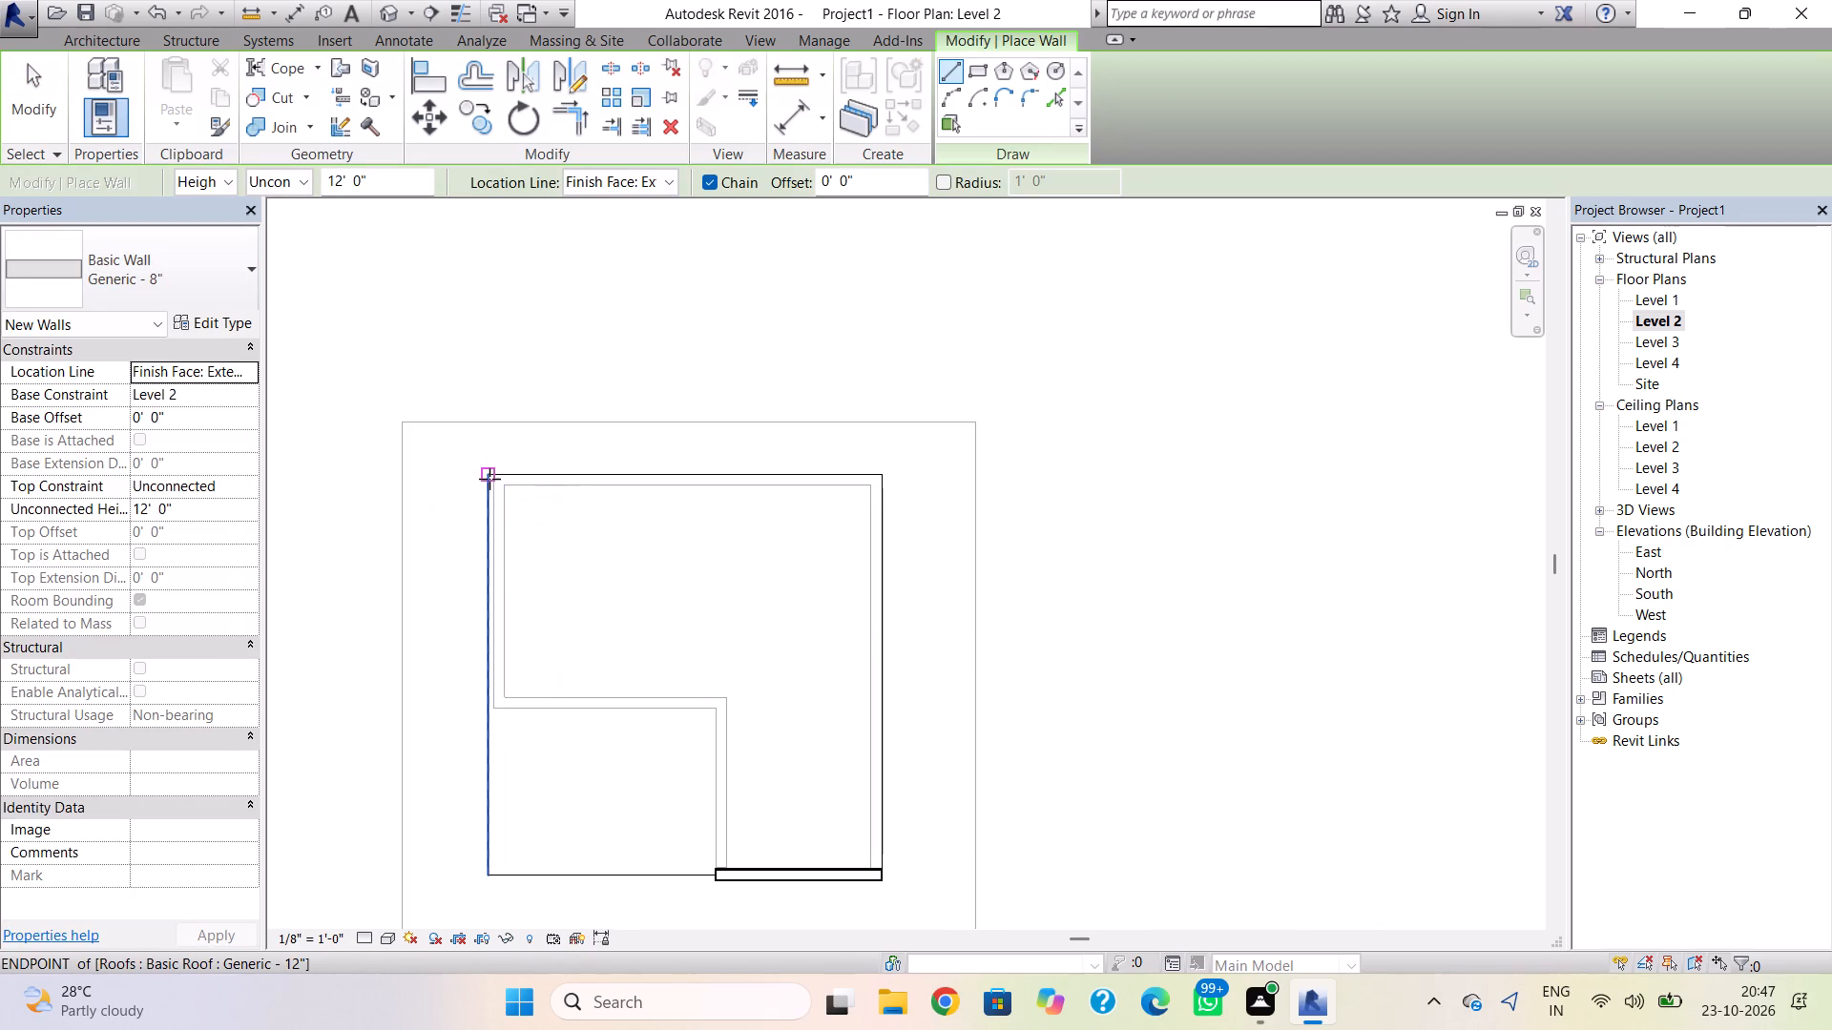
pyautogui.click(489, 479)
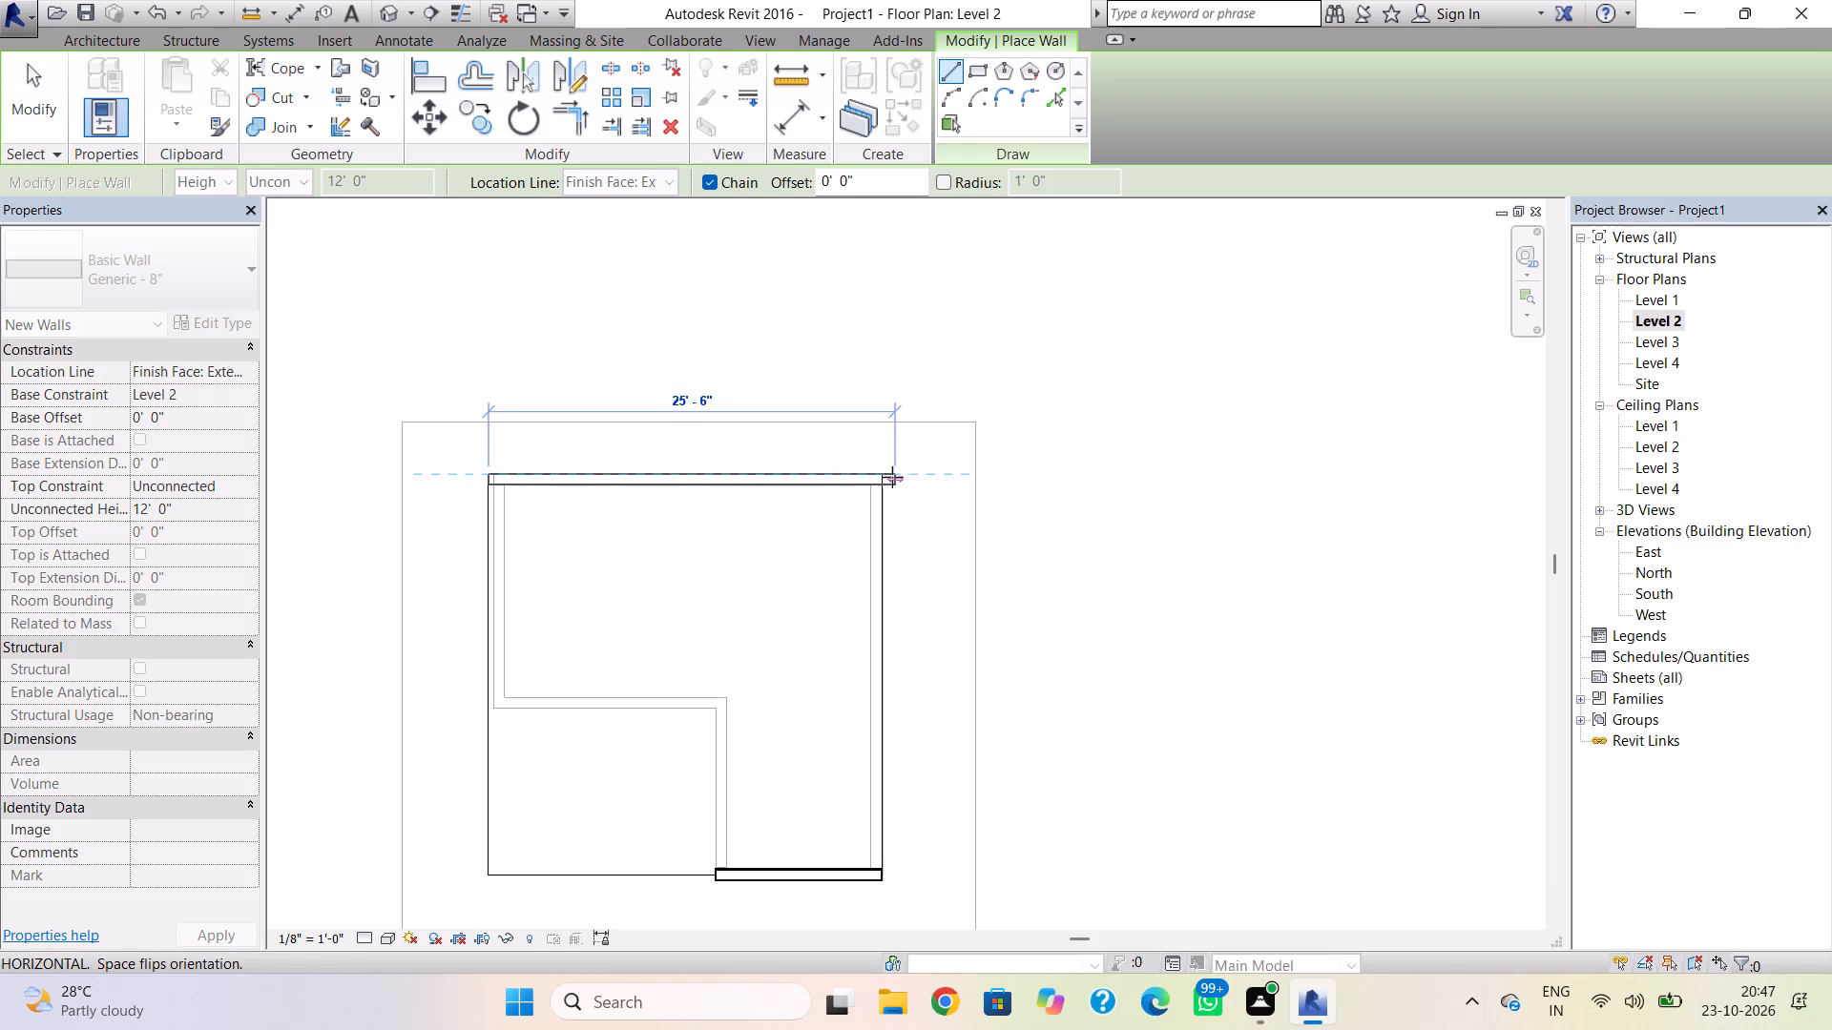
pyautogui.click(880, 477)
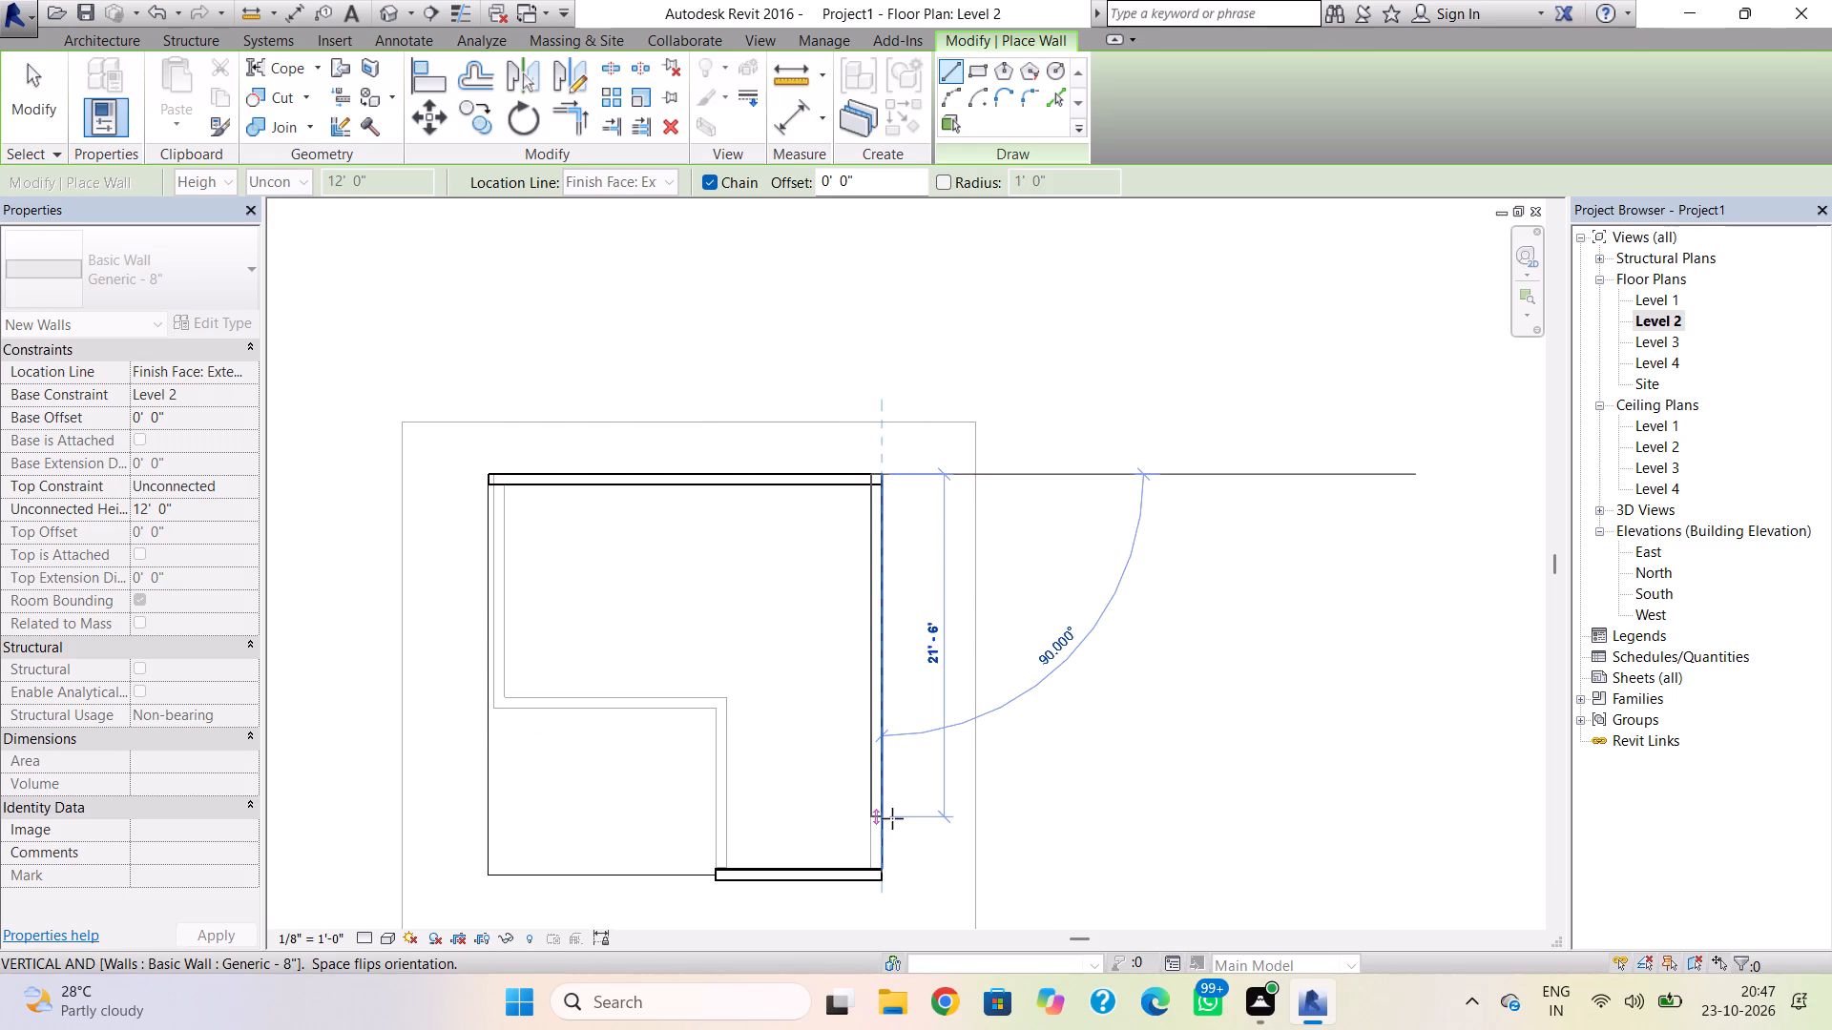
pyautogui.click(886, 867)
pyautogui.press('Escape')
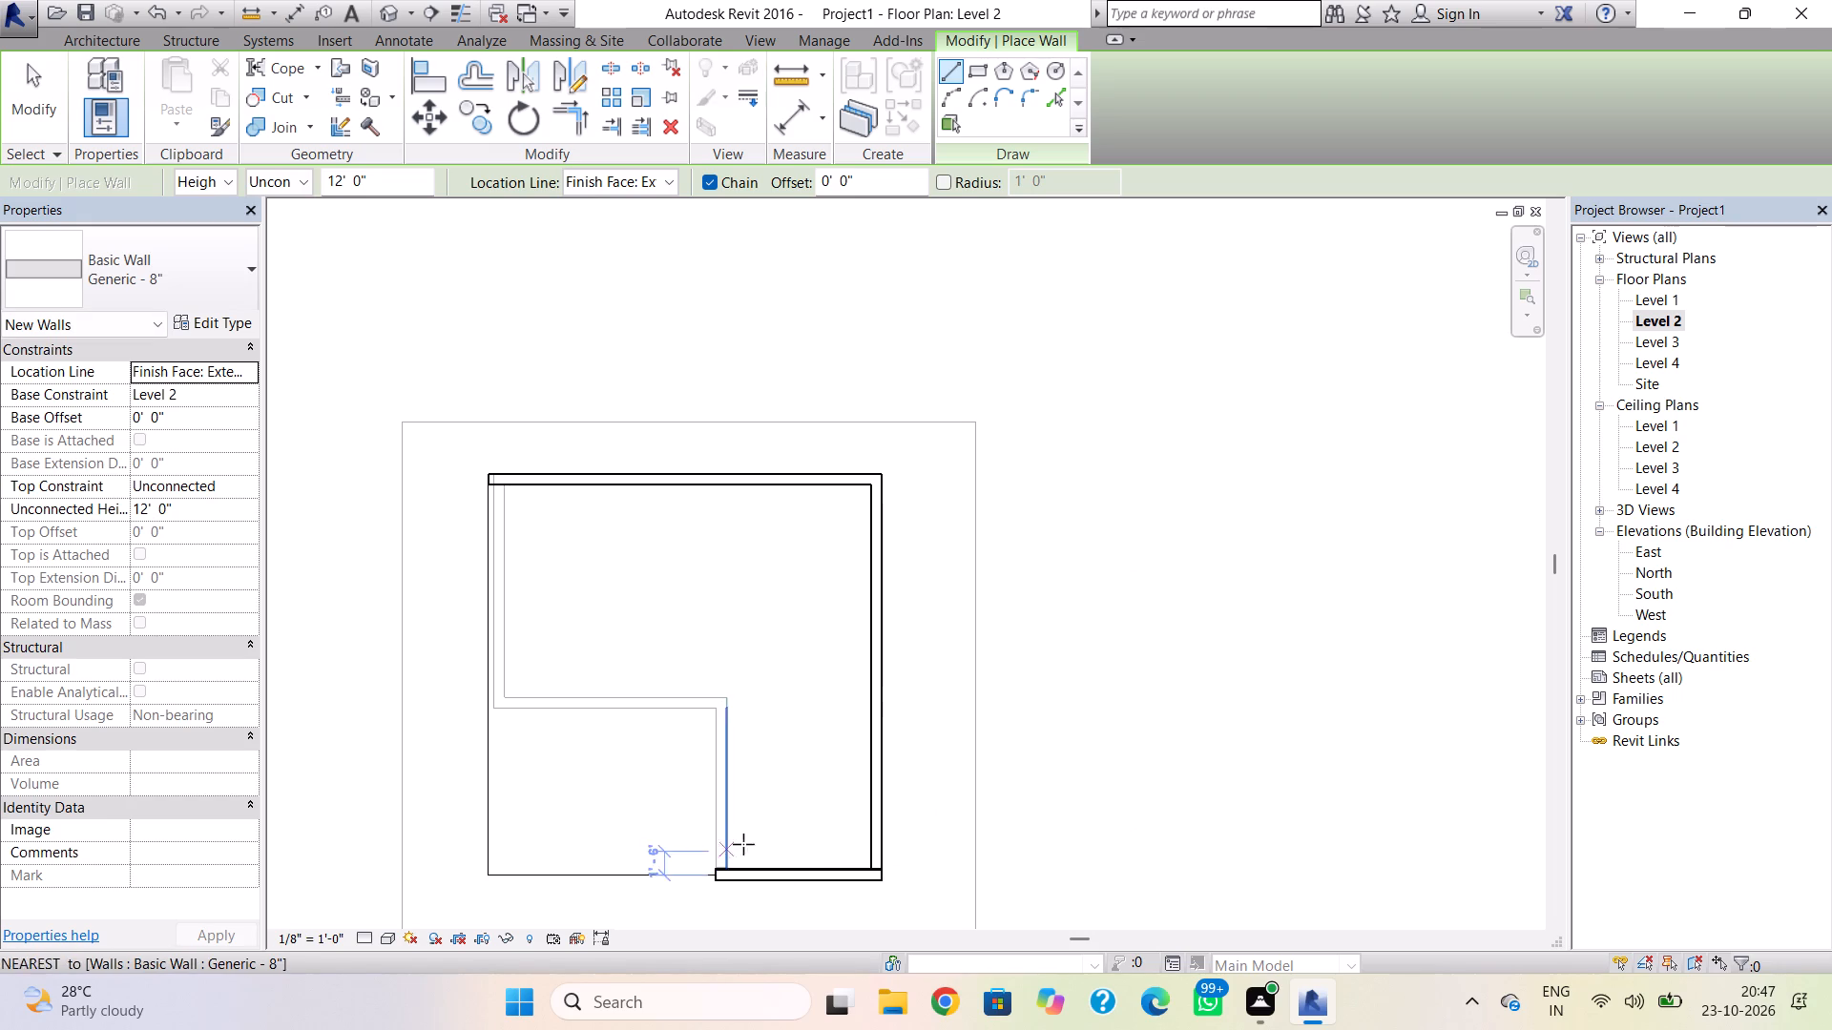
pyautogui.press('Escape')
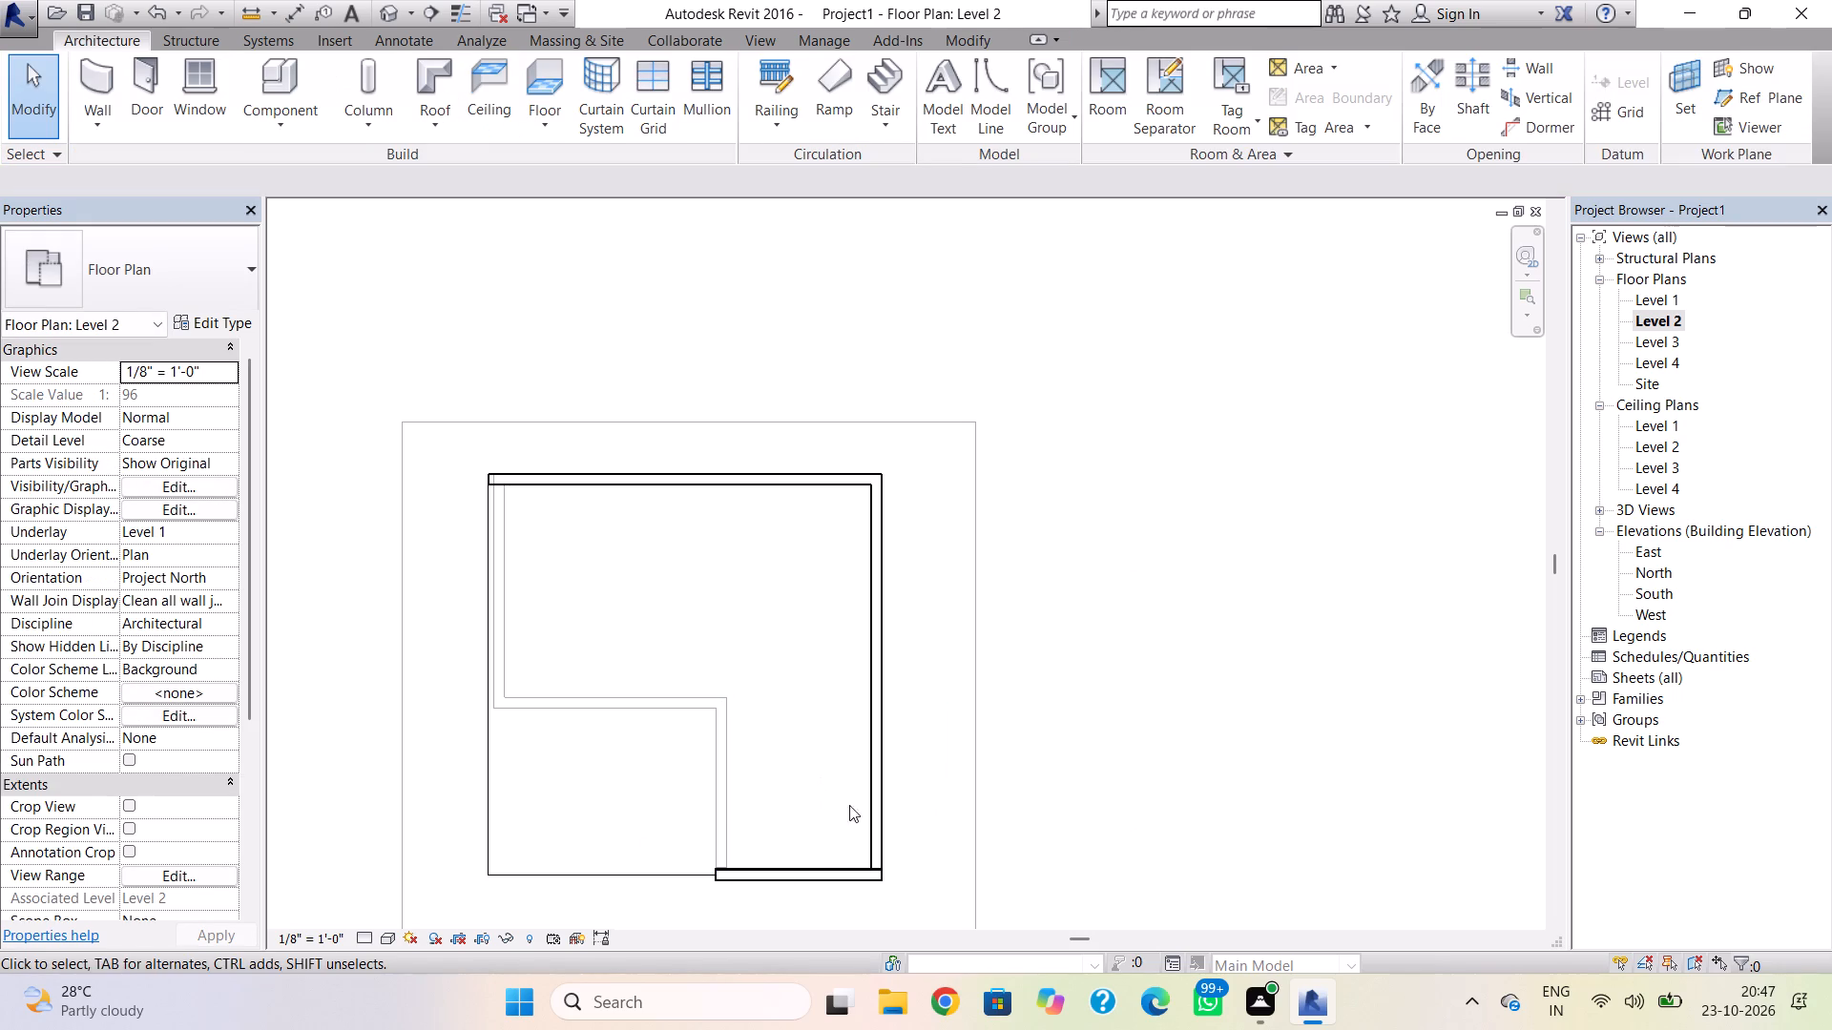
# Shorten the Level 2 east wall from its south end to 14'-0" long.
pyautogui.click(874, 809)
pyautogui.moveTo(874, 864); pyautogui.dragTo(874, 829)
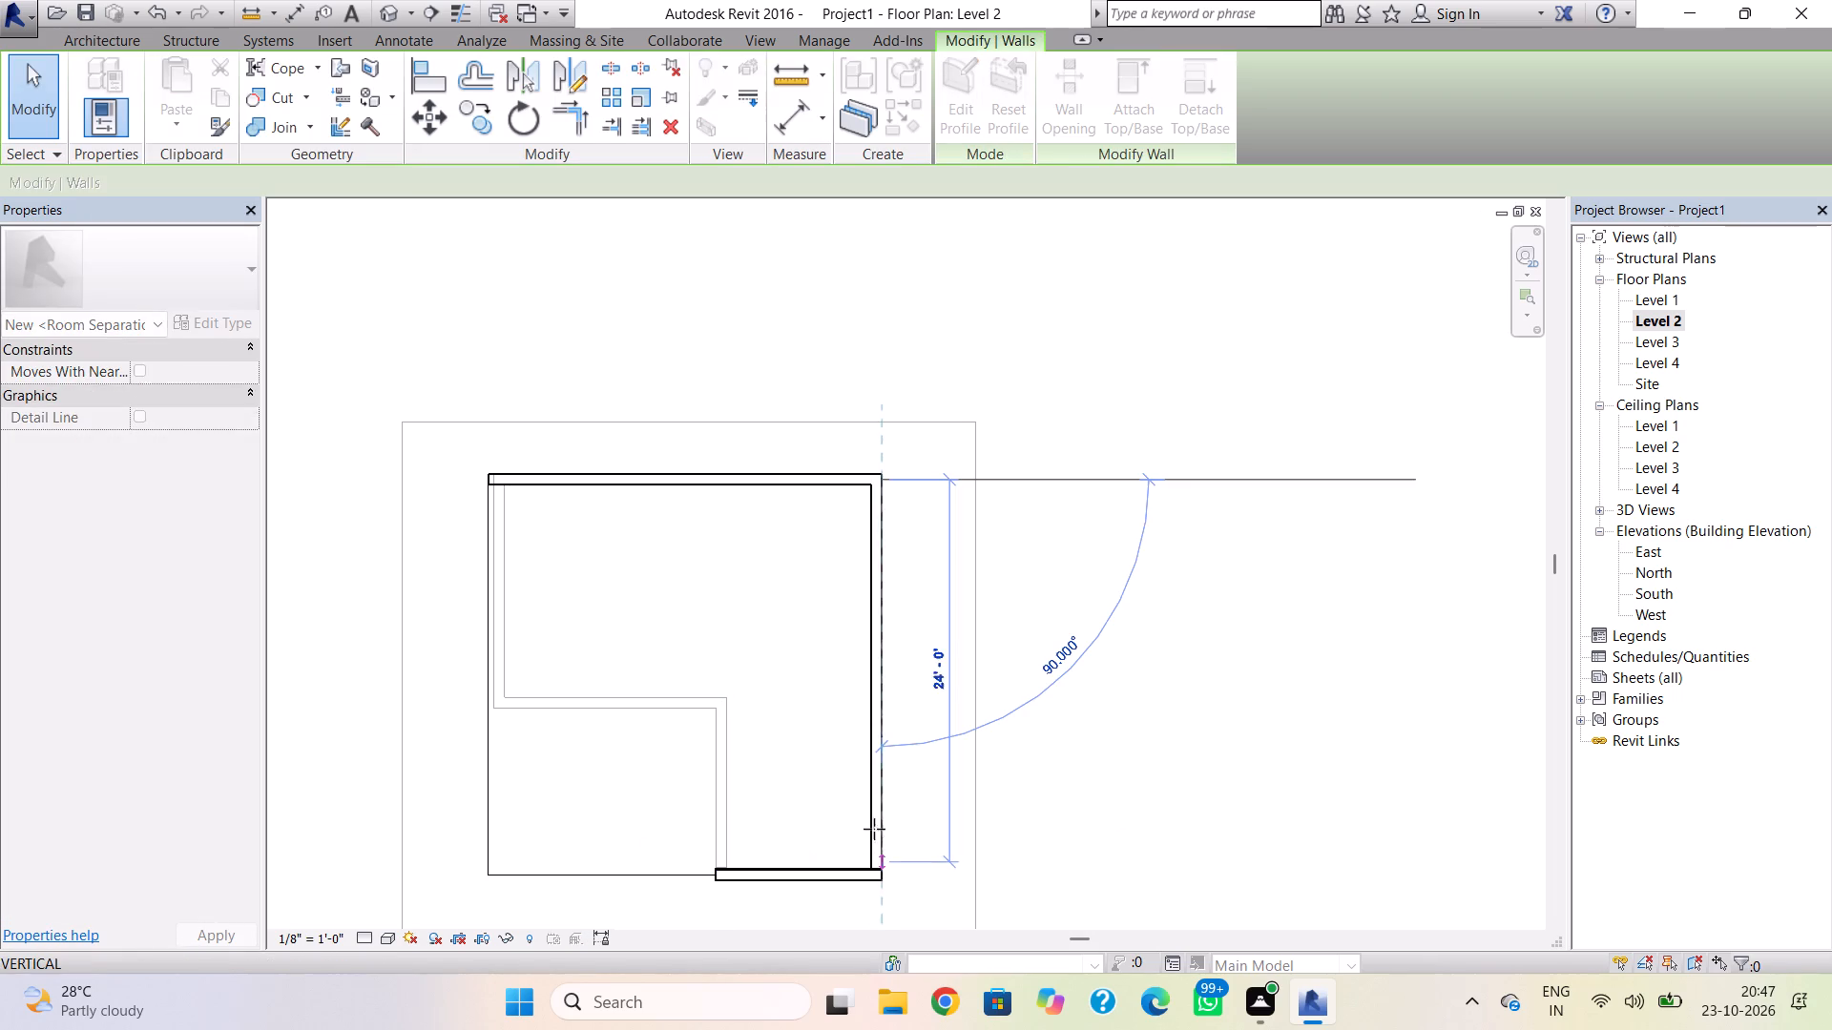
pyautogui.moveTo(874, 829); pyautogui.dragTo(881, 708)
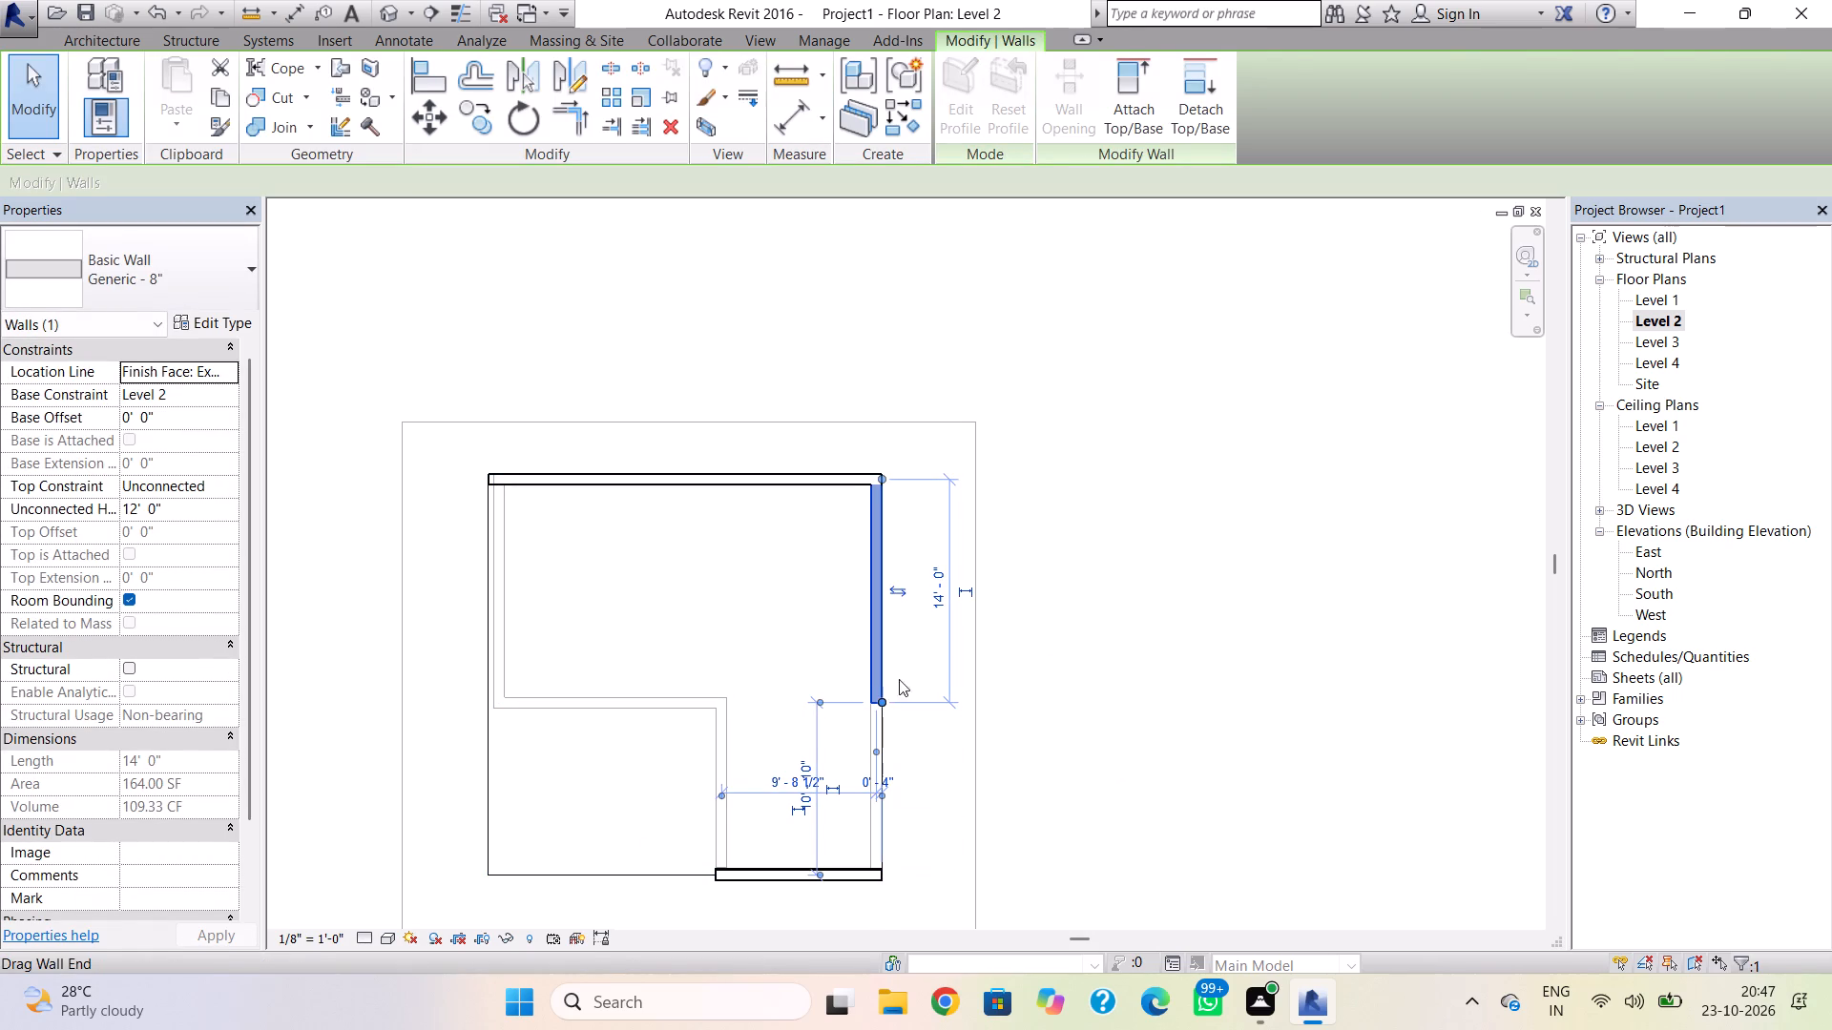
pyautogui.press('Escape')
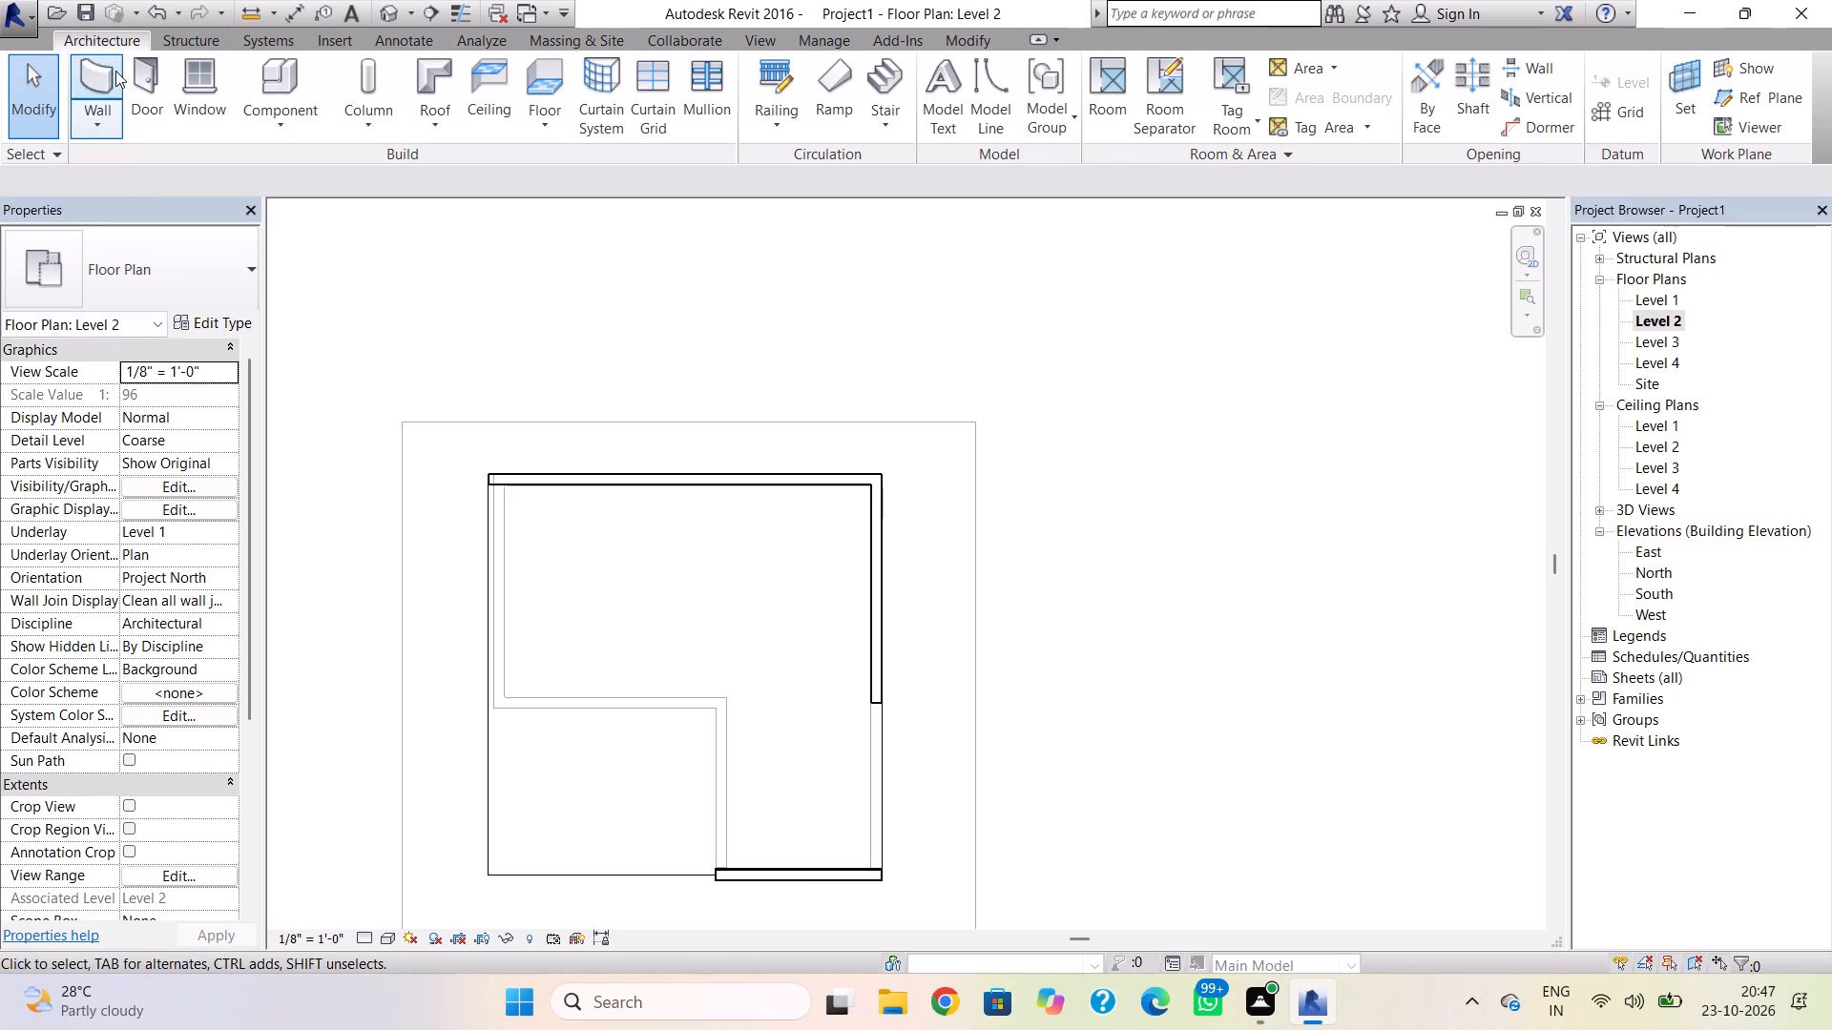
# Extend the east wall south and chain walls 19'-0" west, north, west to the roof's west edge, and north to the north wall.
pyautogui.click(111, 71)
pyautogui.click(882, 701)
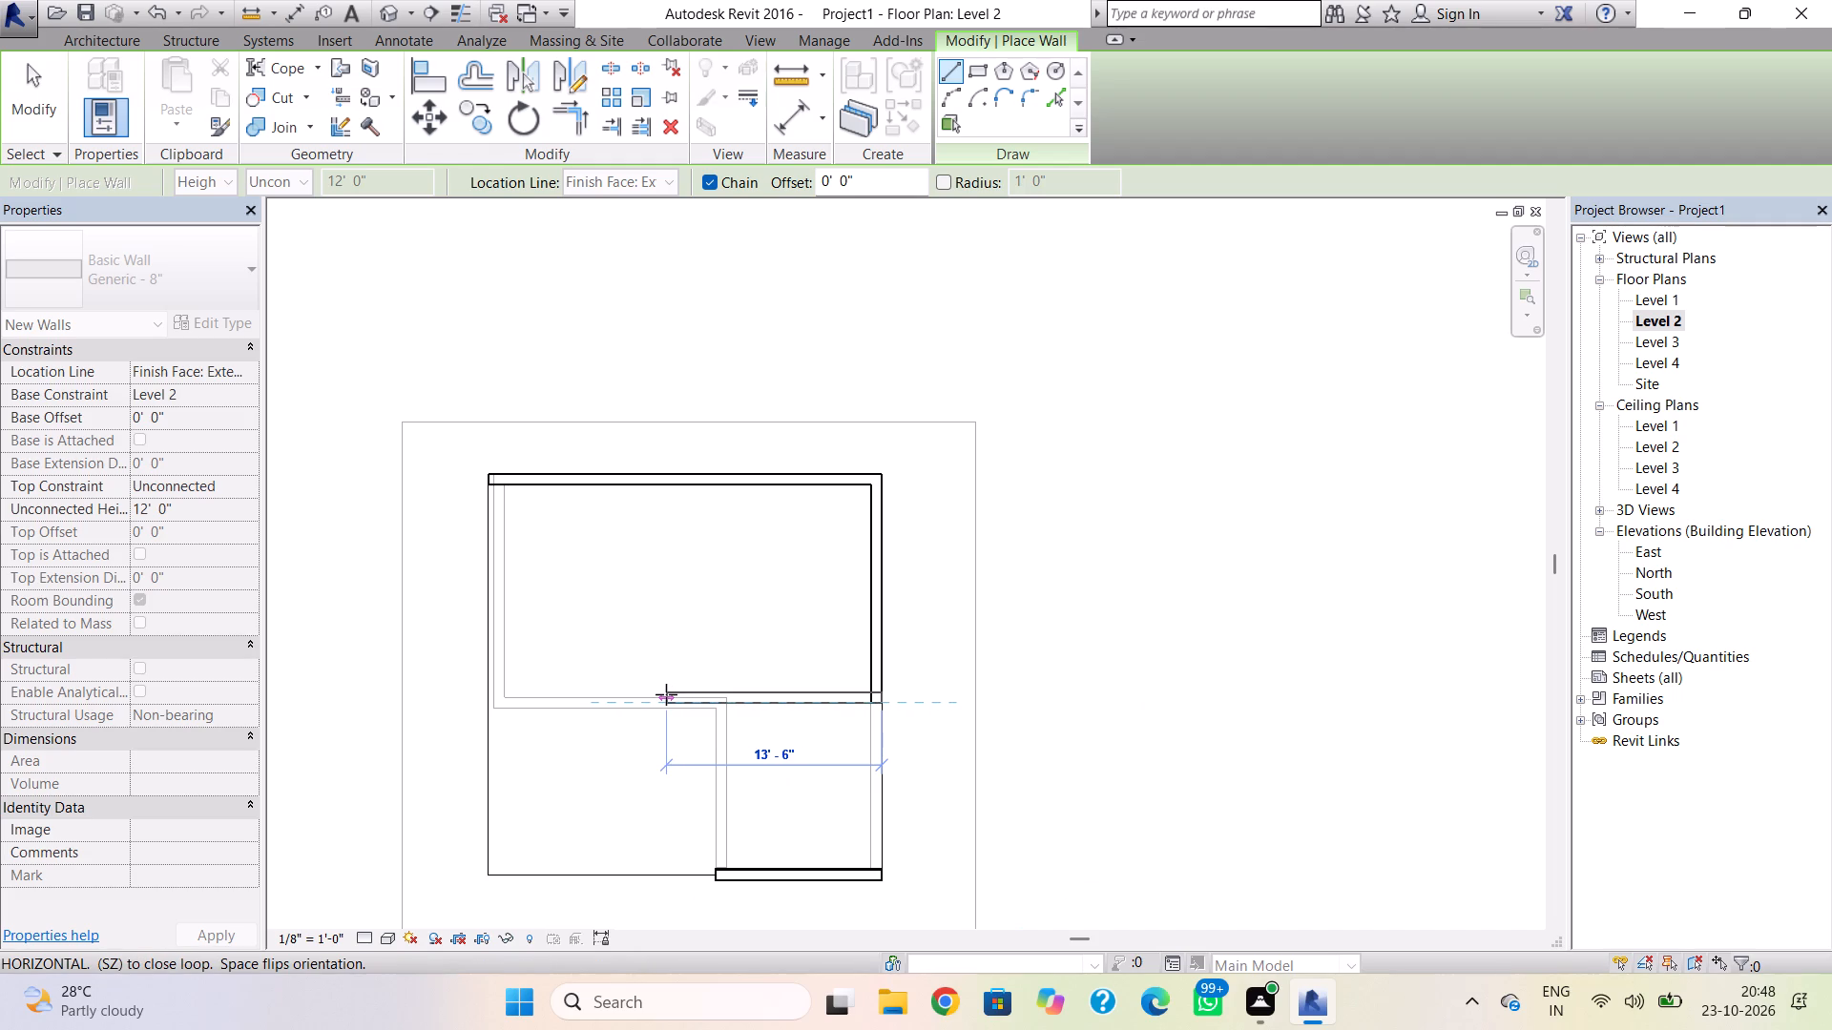
pyautogui.click(875, 783)
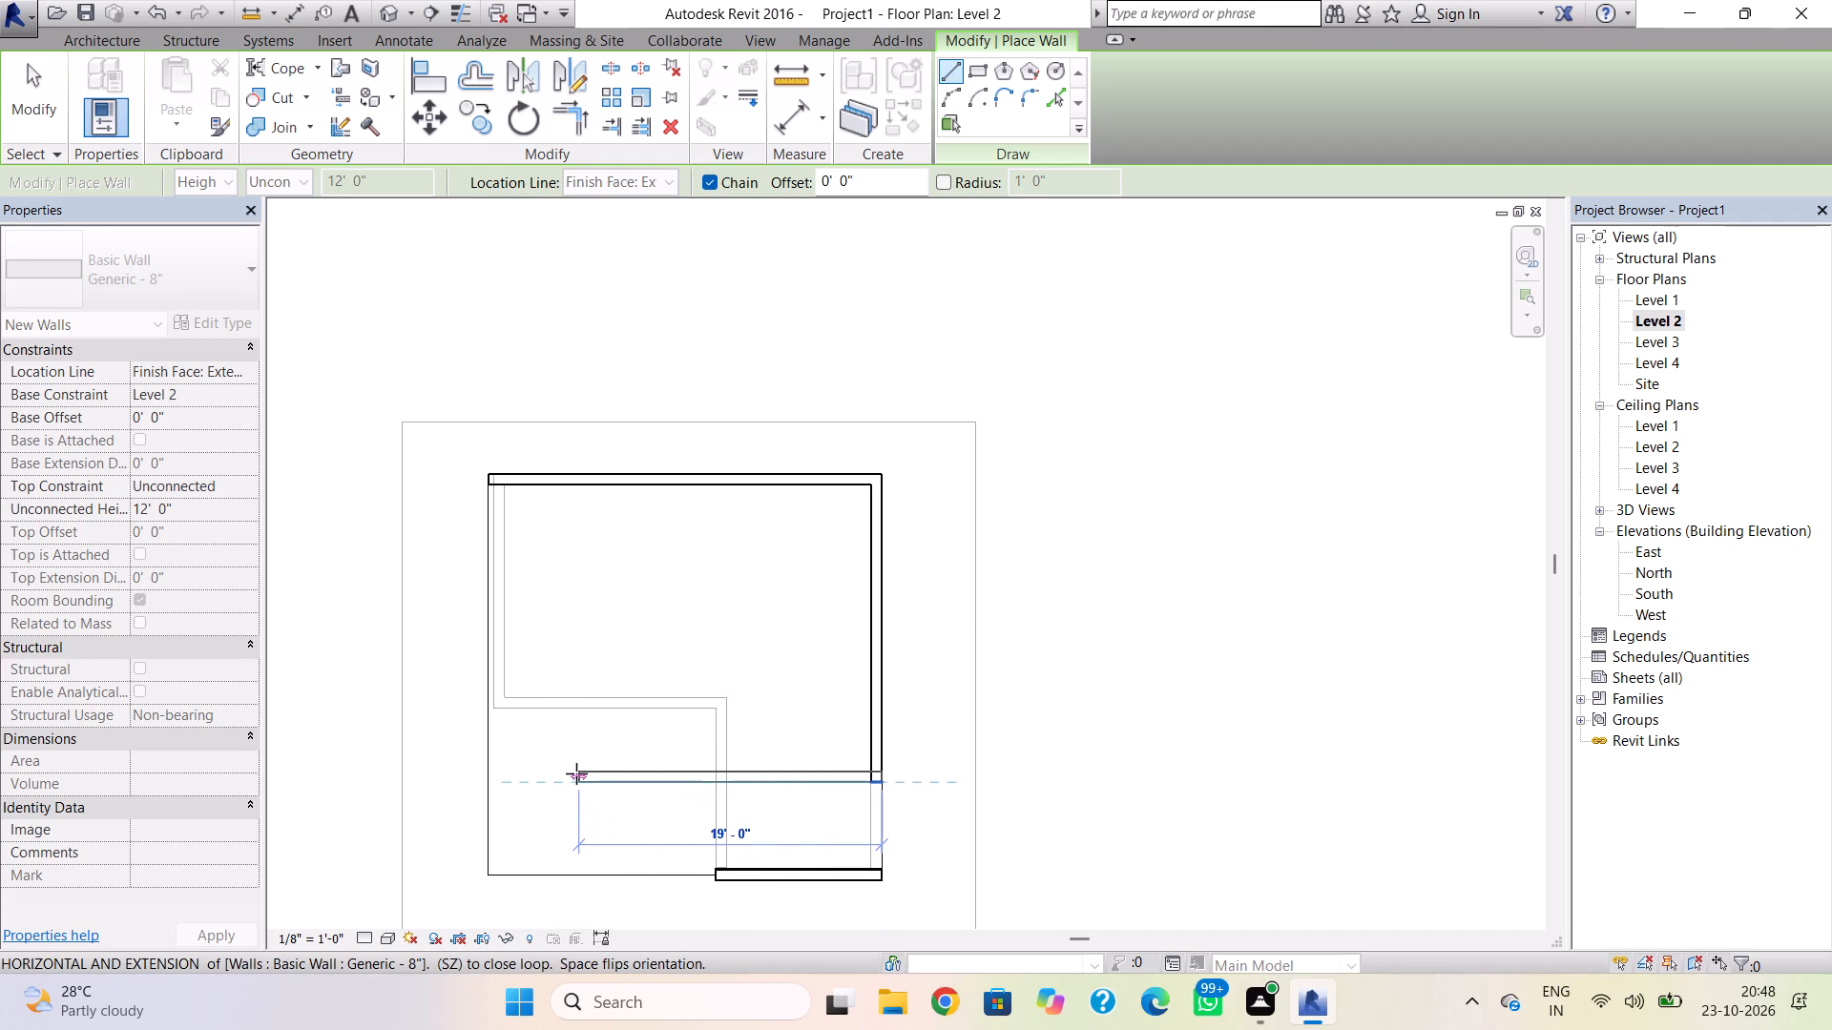
pyautogui.click(576, 773)
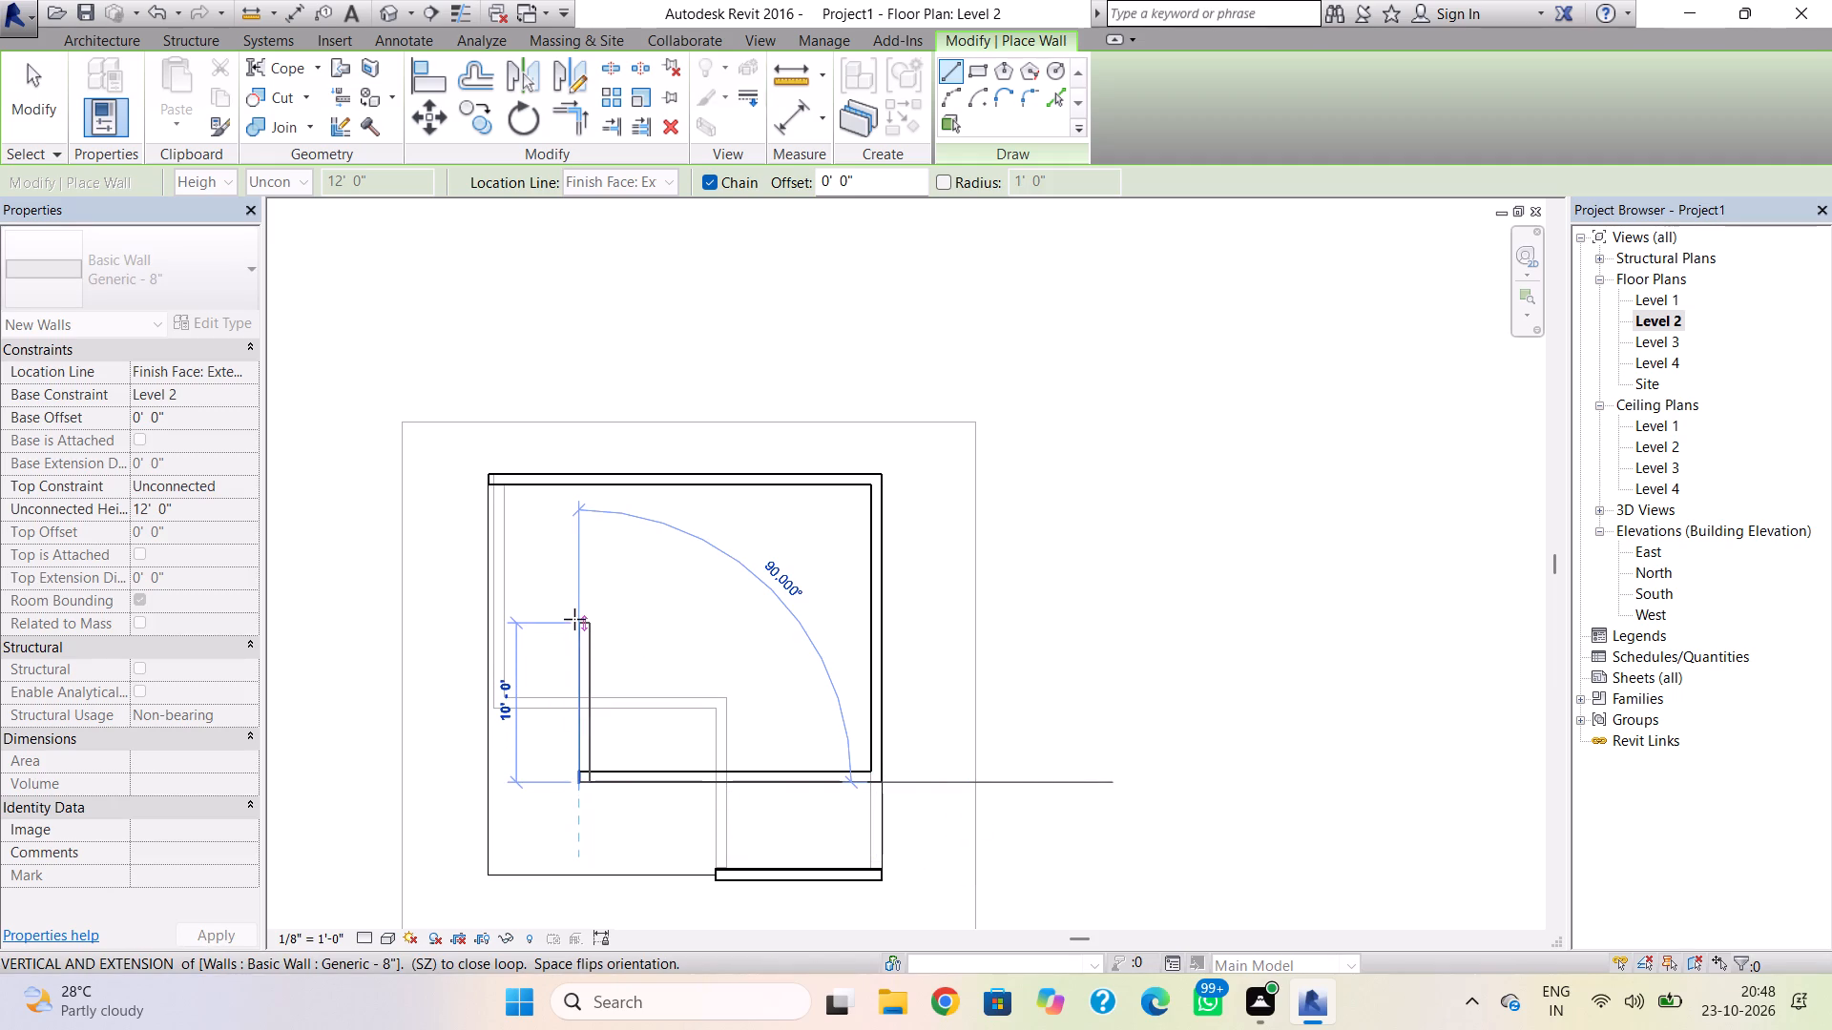
pyautogui.click(576, 590)
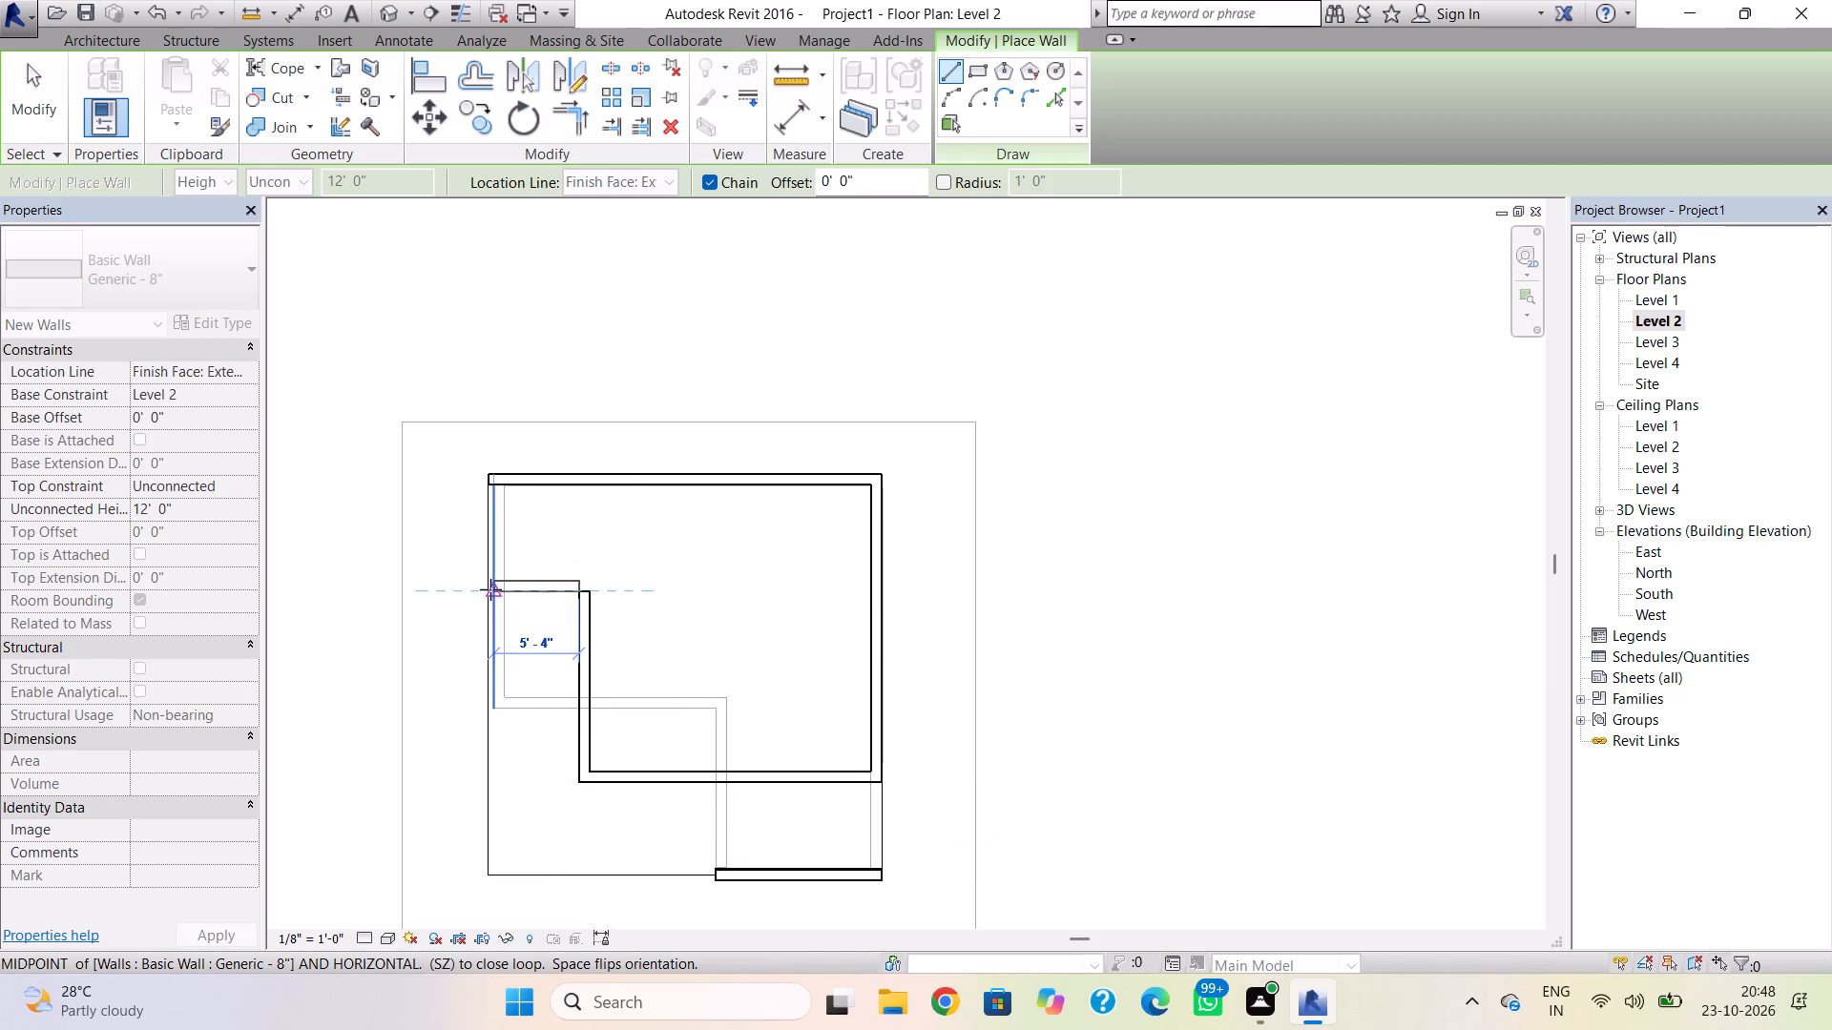
pyautogui.click(482, 594)
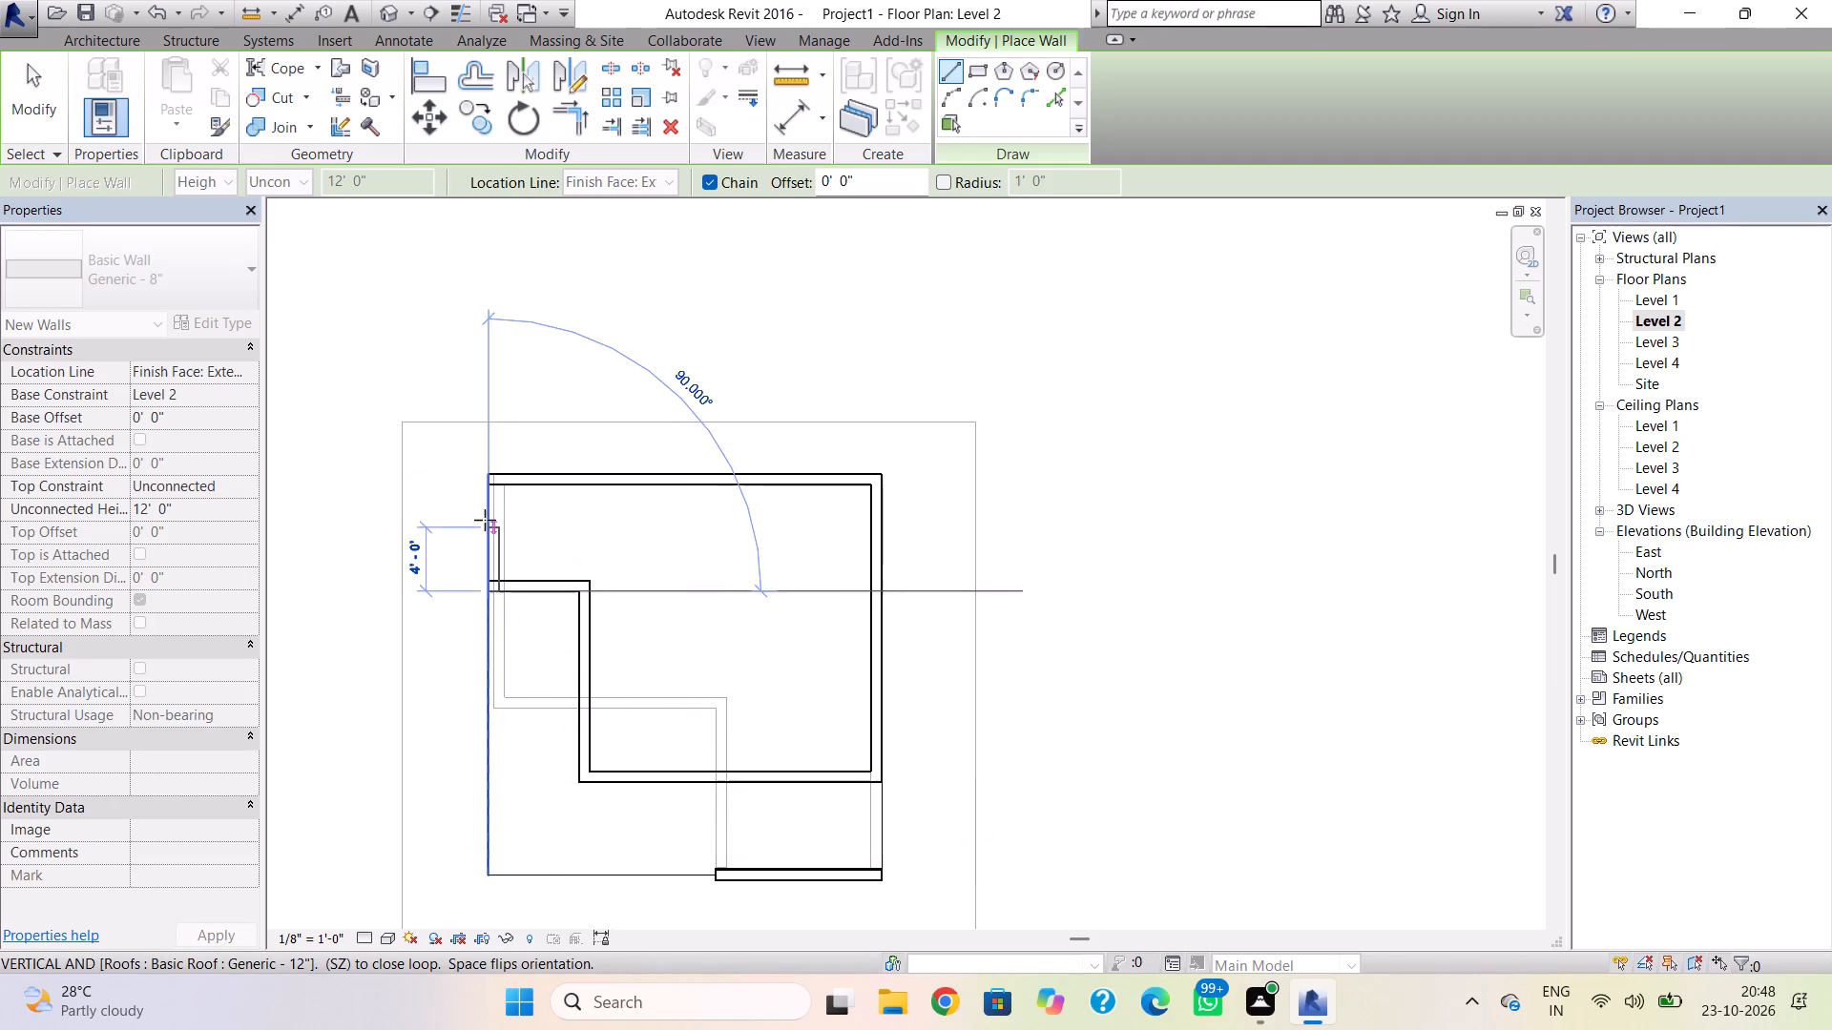
pyautogui.click(486, 484)
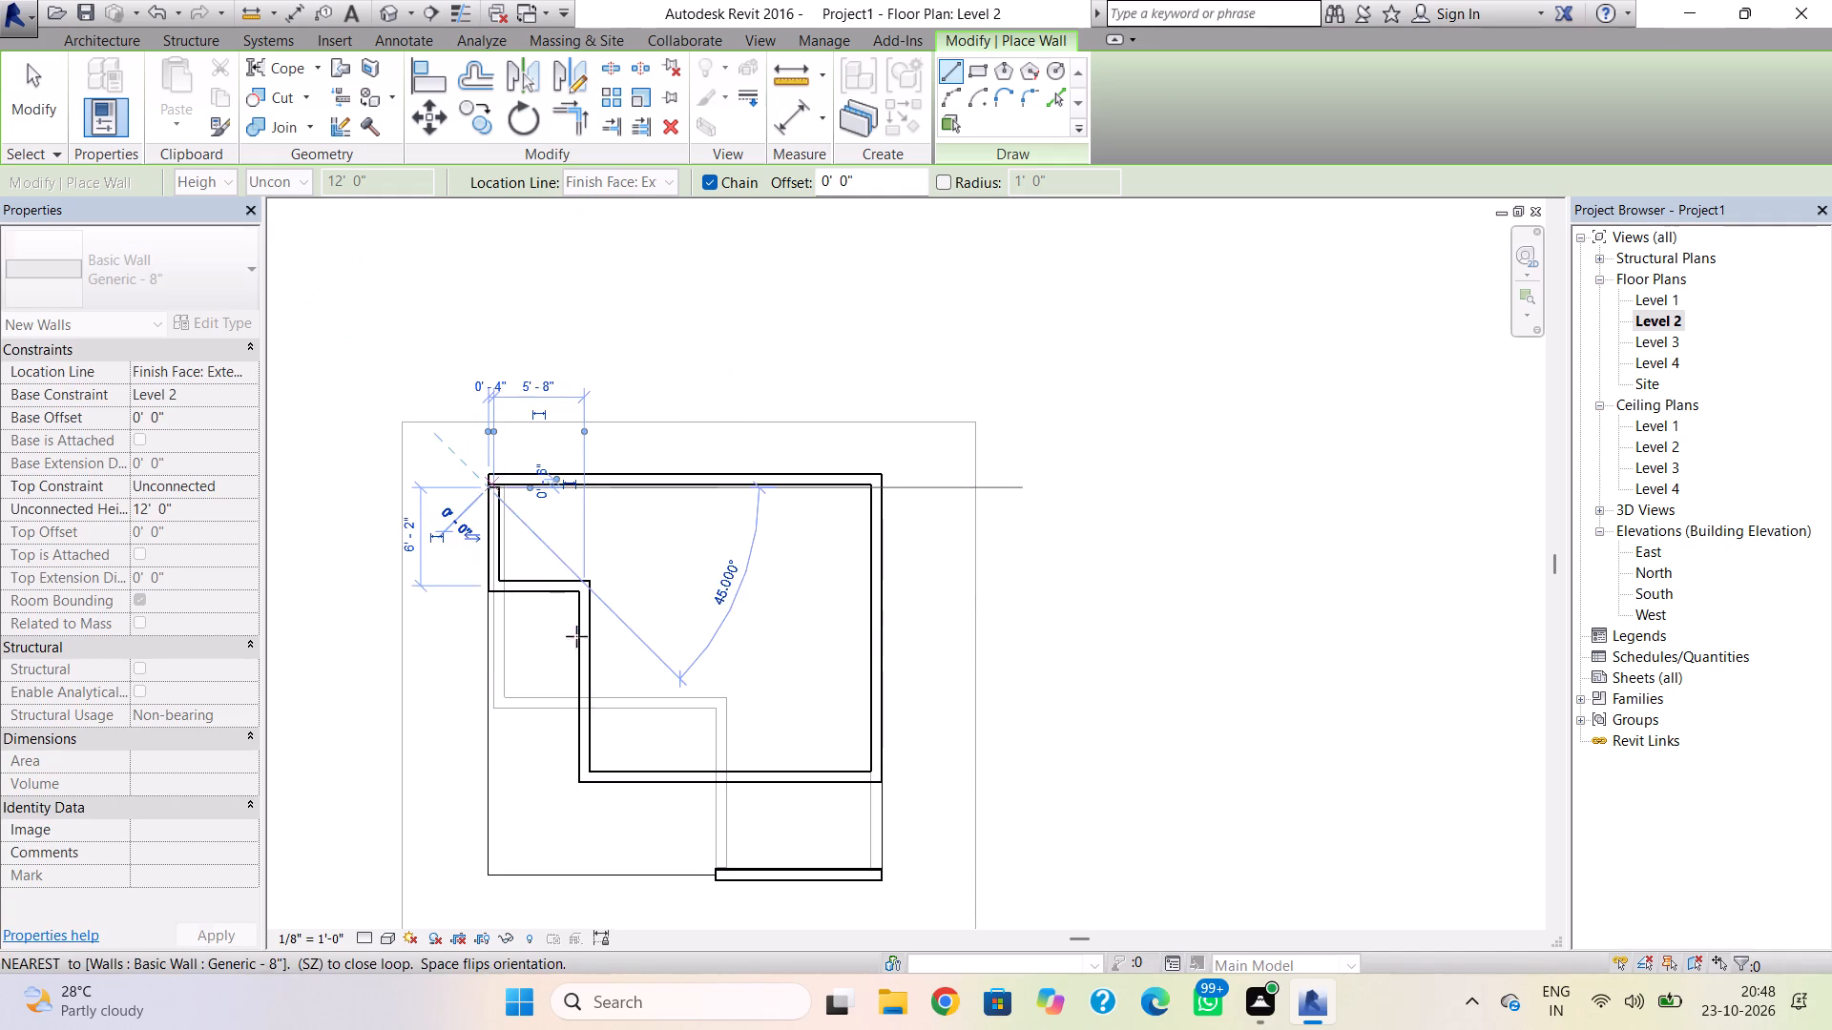
pyautogui.press('Escape')
pyautogui.press('Escape')
# Nudge the short west wall north to meet the north wall's corner, making it 6'-8" long.
pyautogui.click(497, 511)
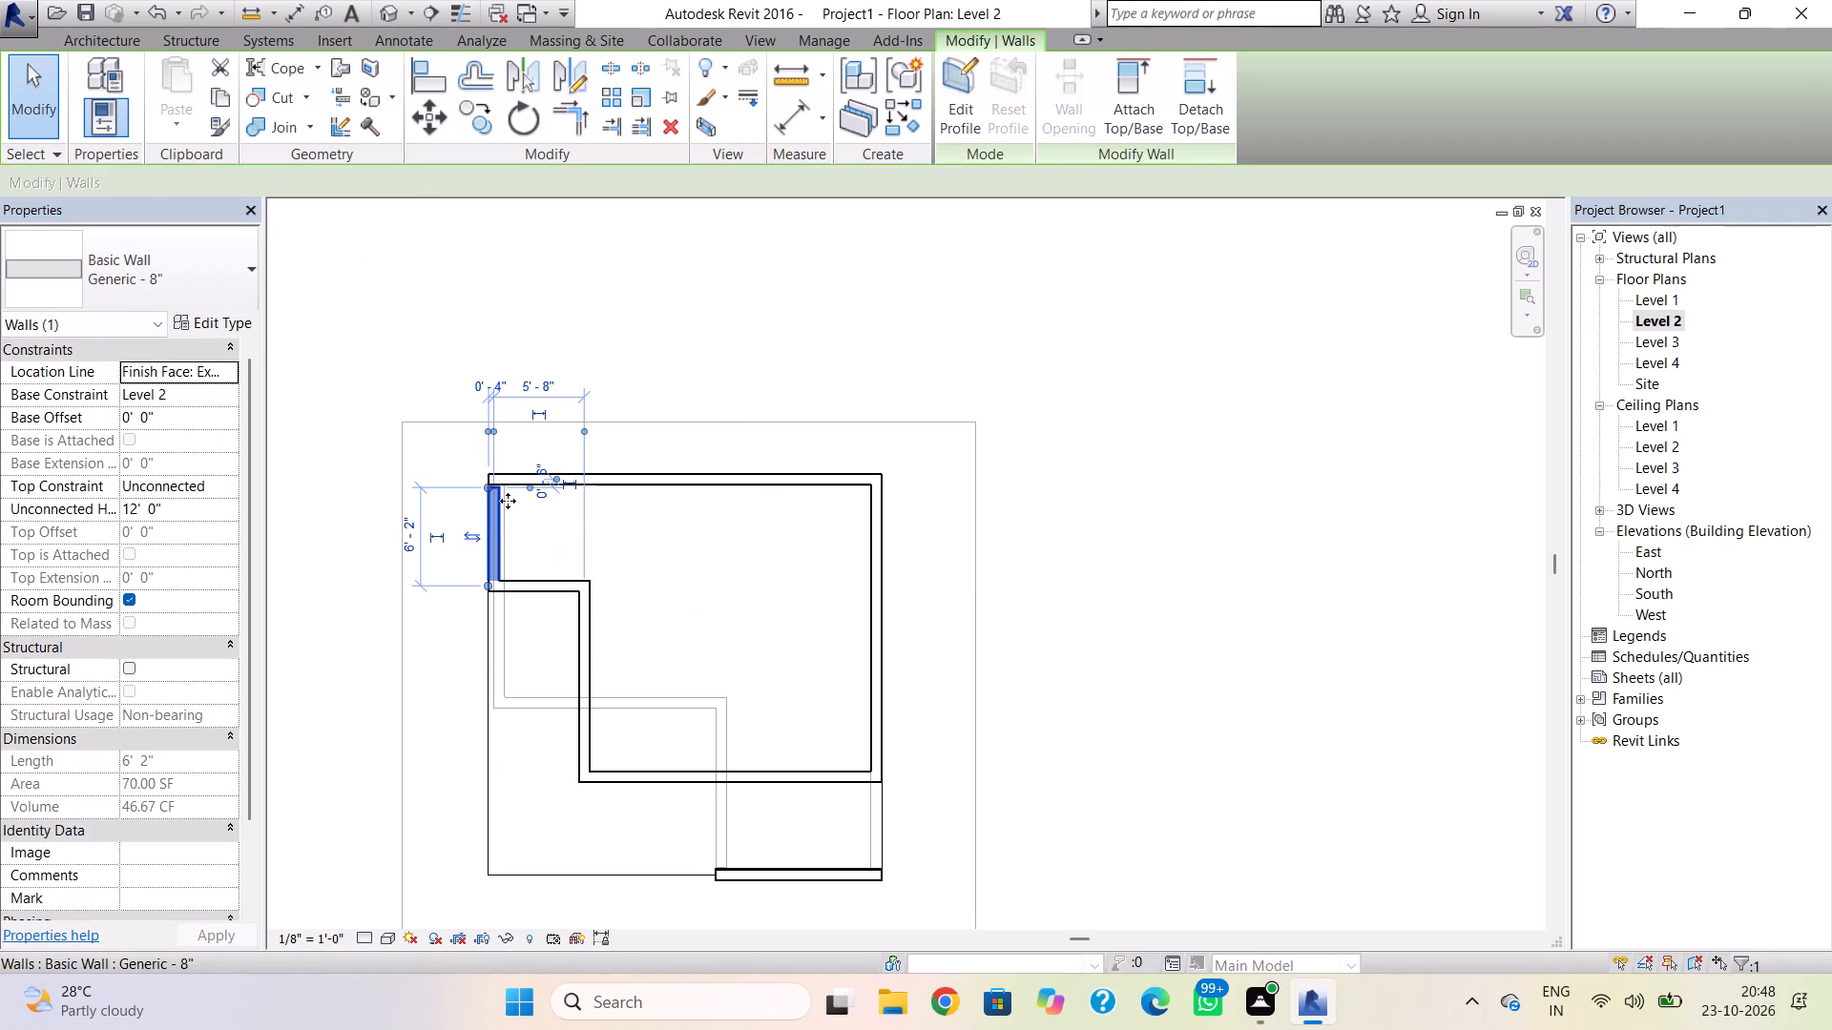
pyautogui.press('Up')
pyautogui.press('Up')
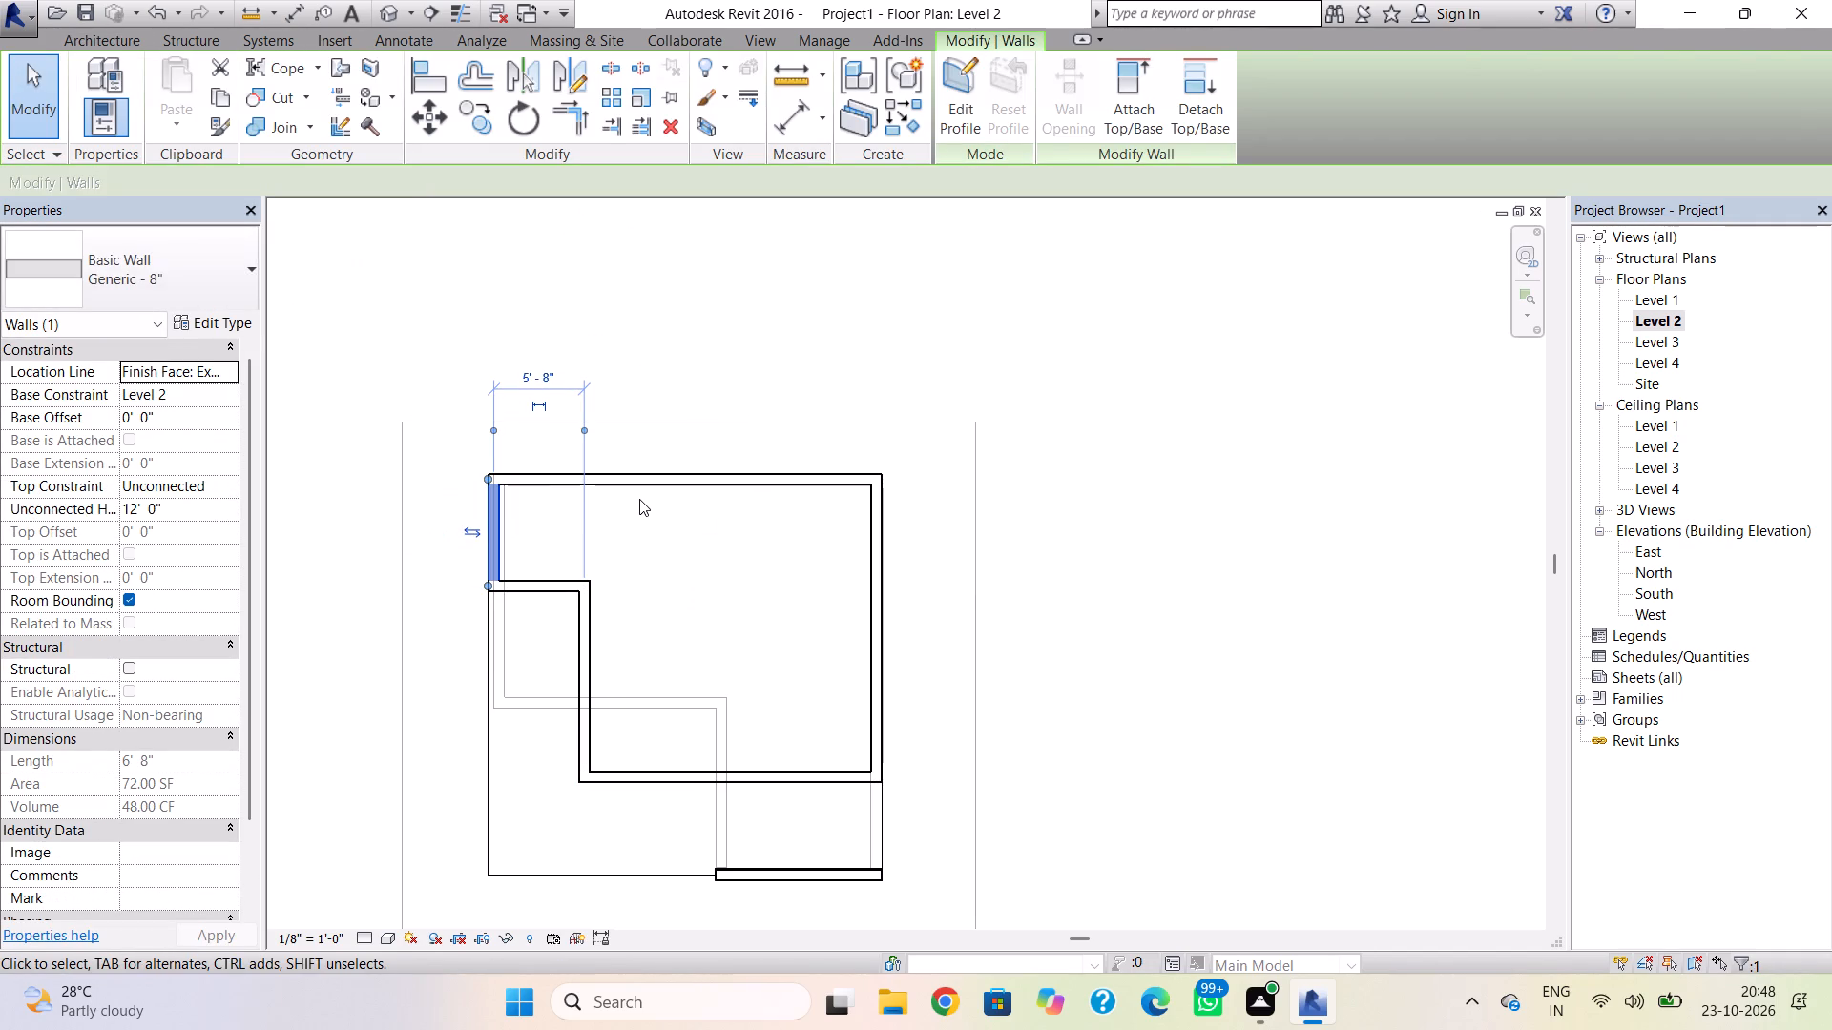
pyautogui.press('Escape')
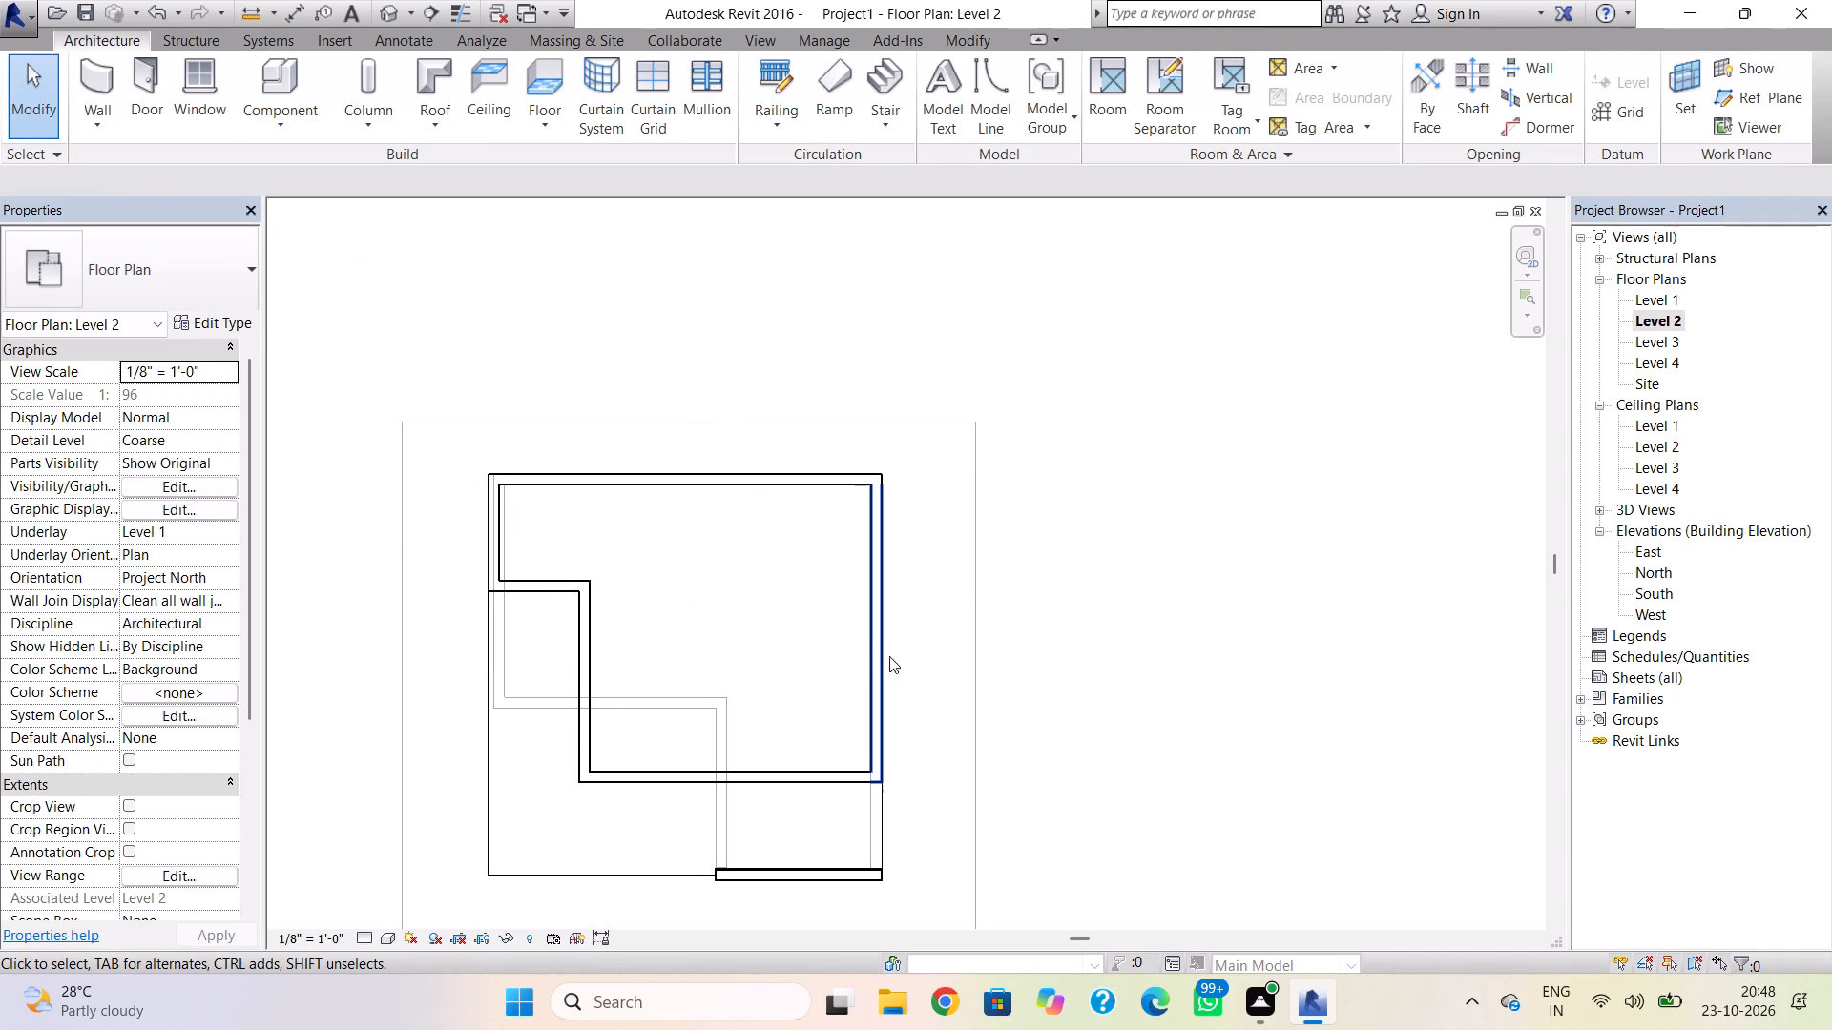
pyautogui.click(880, 661)
pyautogui.press('Escape')
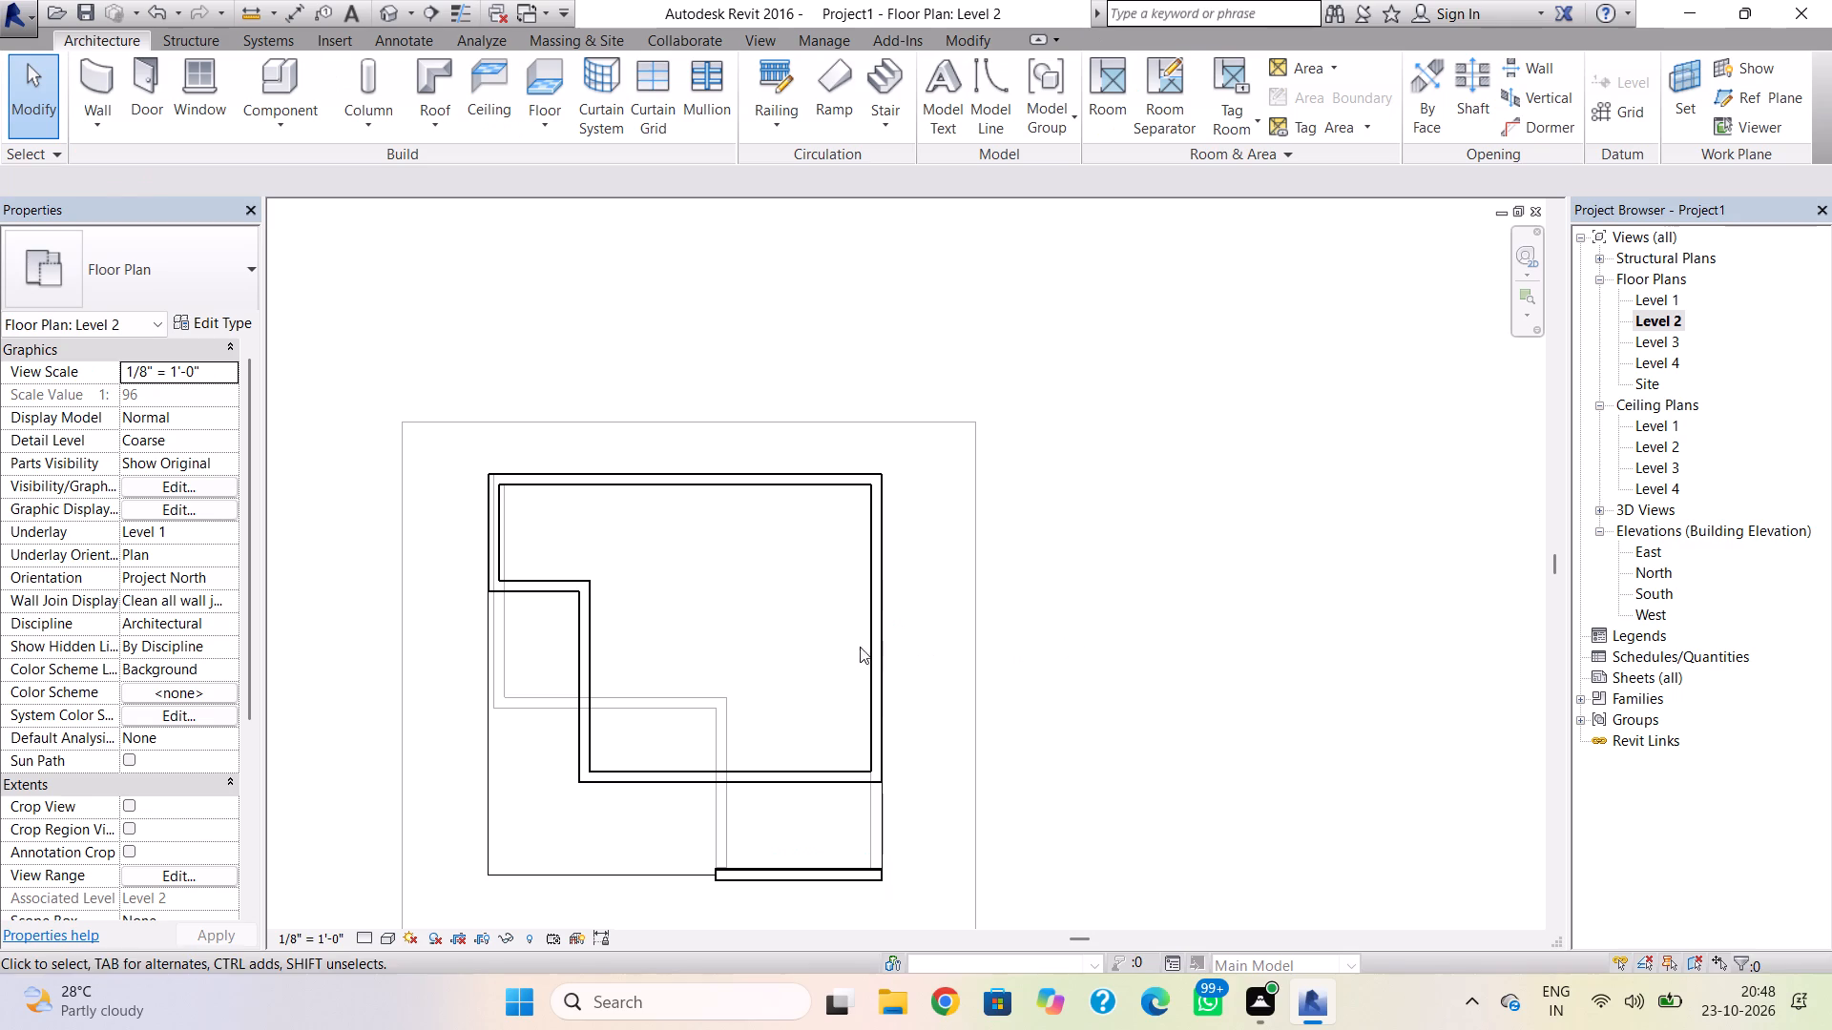
# With the location line at Wall Centerline, draw a 5'-8 1/2" wall over the notch side wall, linking the upper enclosure to the south wall.
pyautogui.click(99, 82)
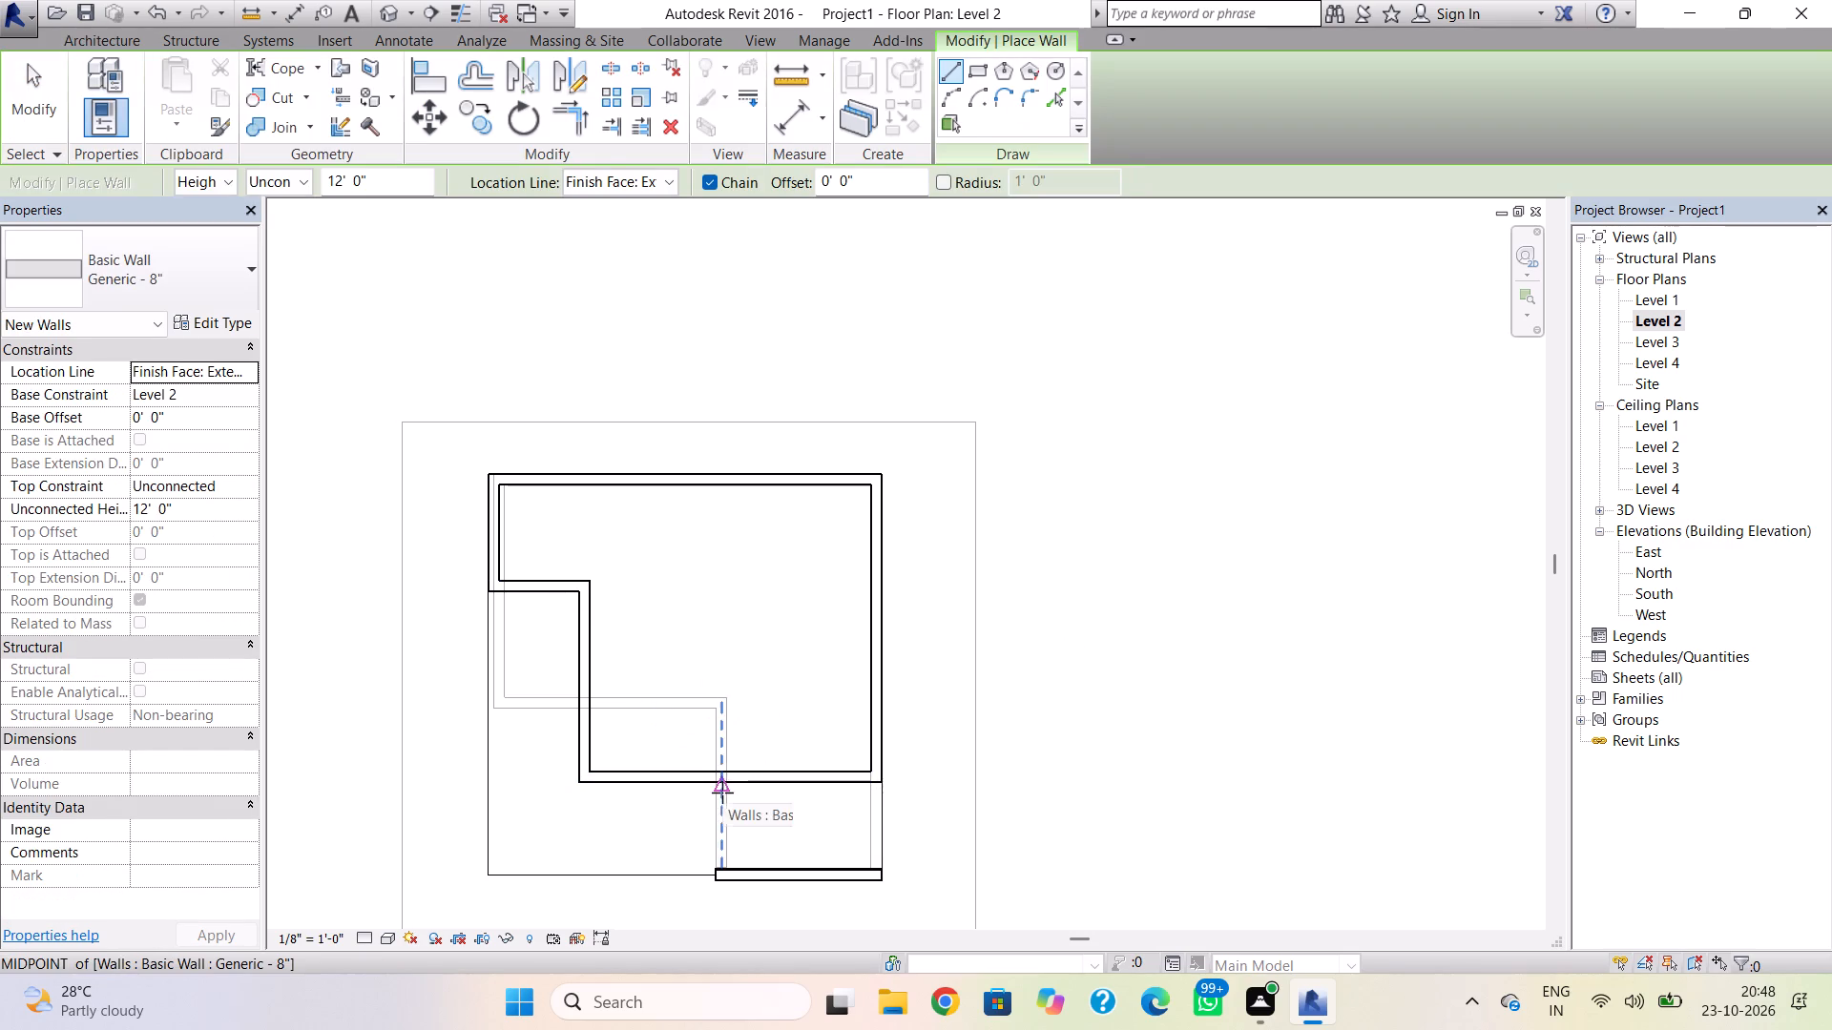
pyautogui.scroll(4, 722, 793)
pyautogui.moveTo(720, 775); pyautogui.dragTo(719, 784)
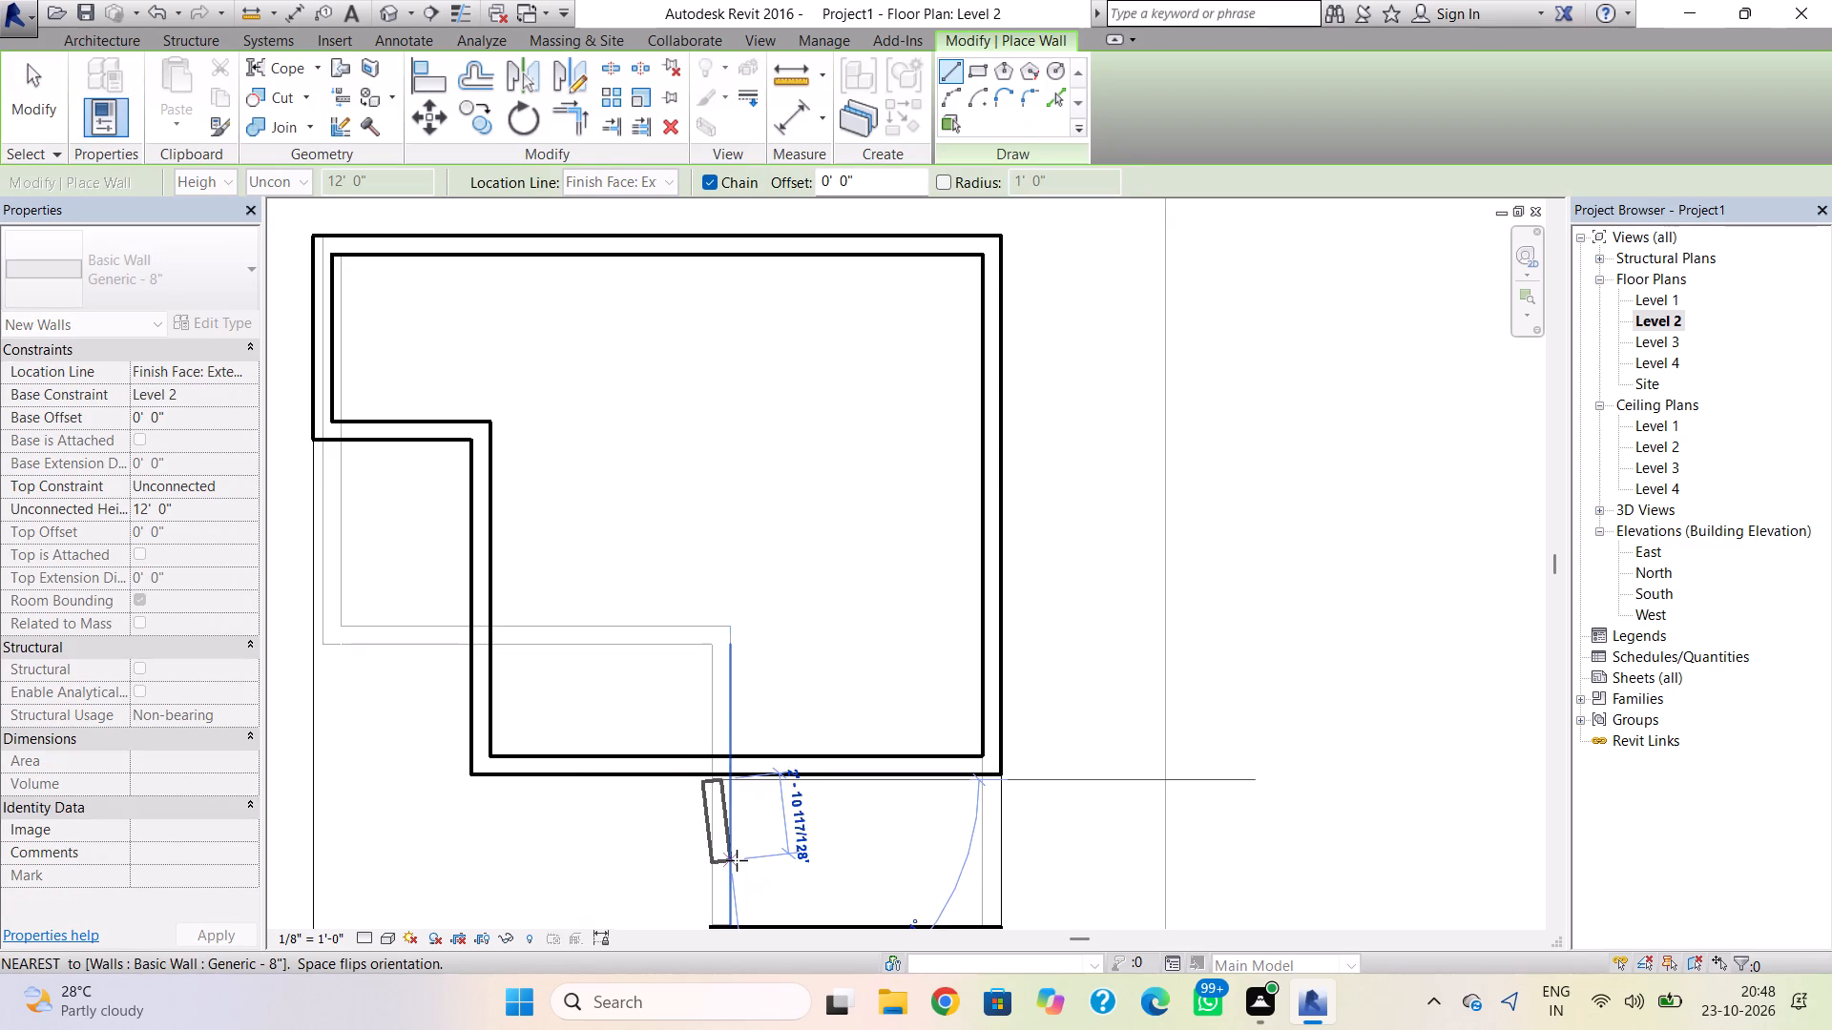
pyautogui.press('Escape')
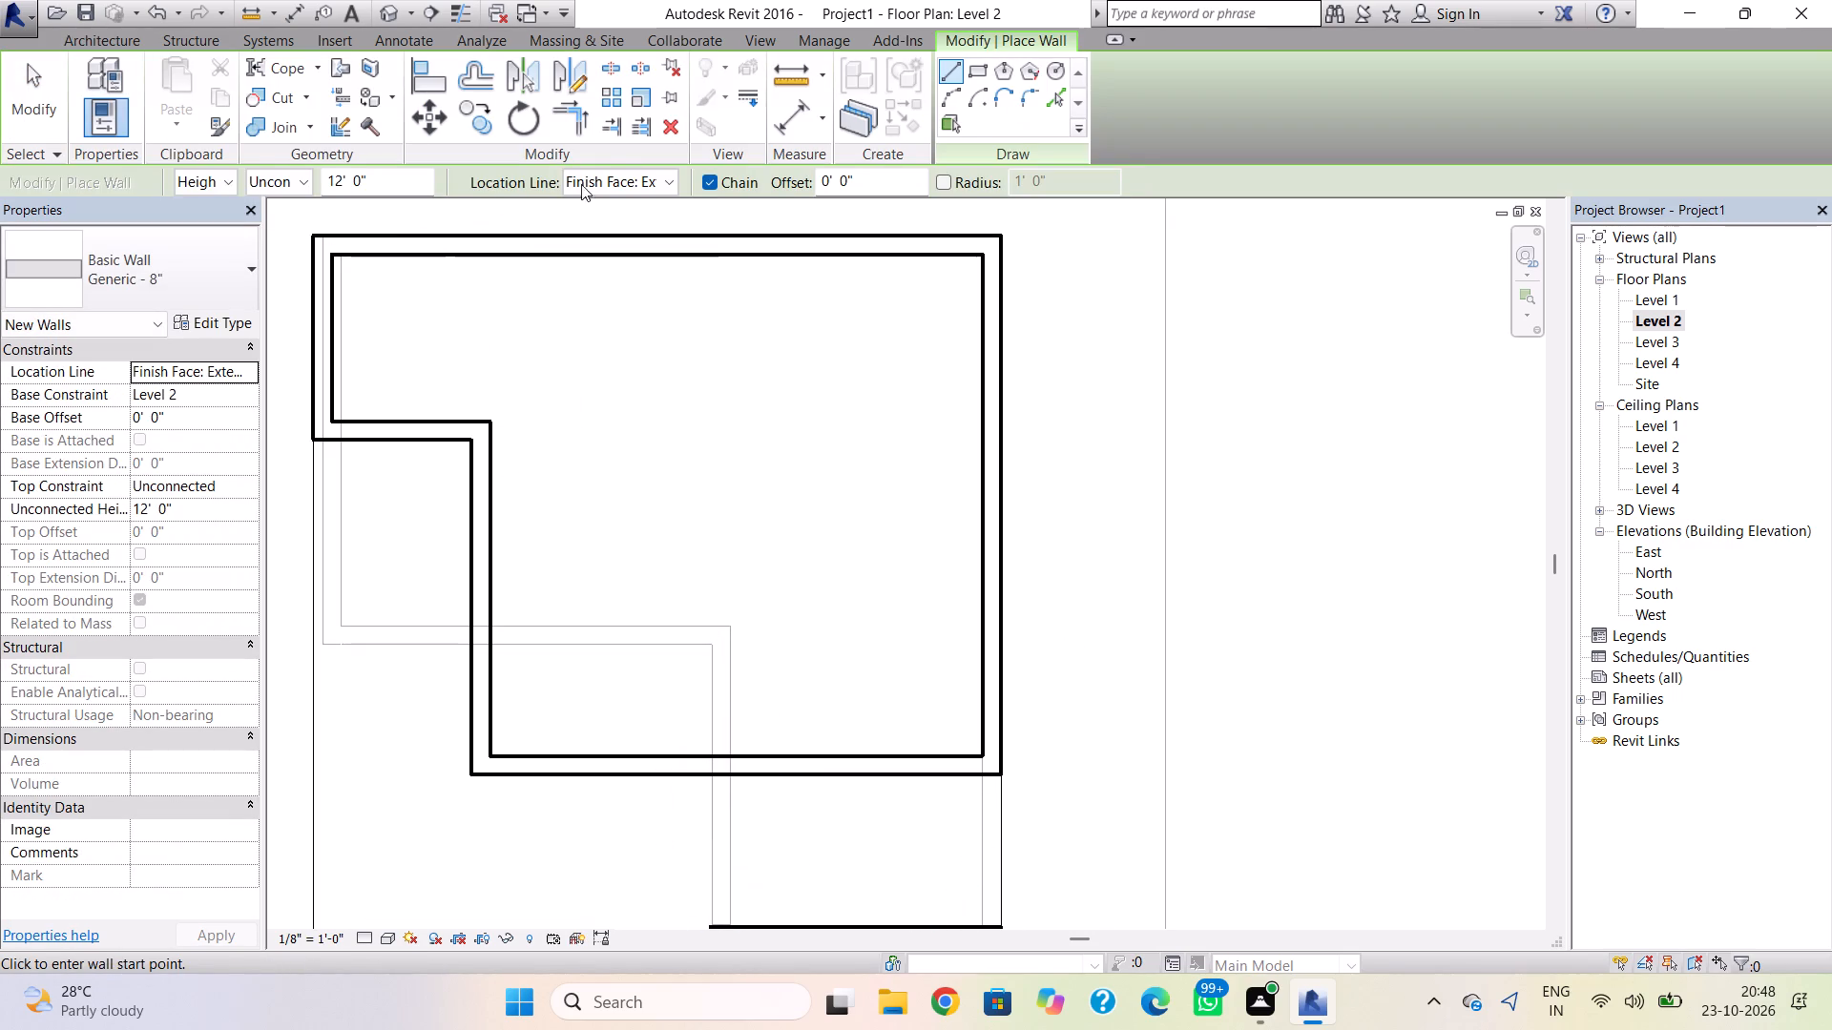
pyautogui.click(614, 177)
pyautogui.click(637, 211)
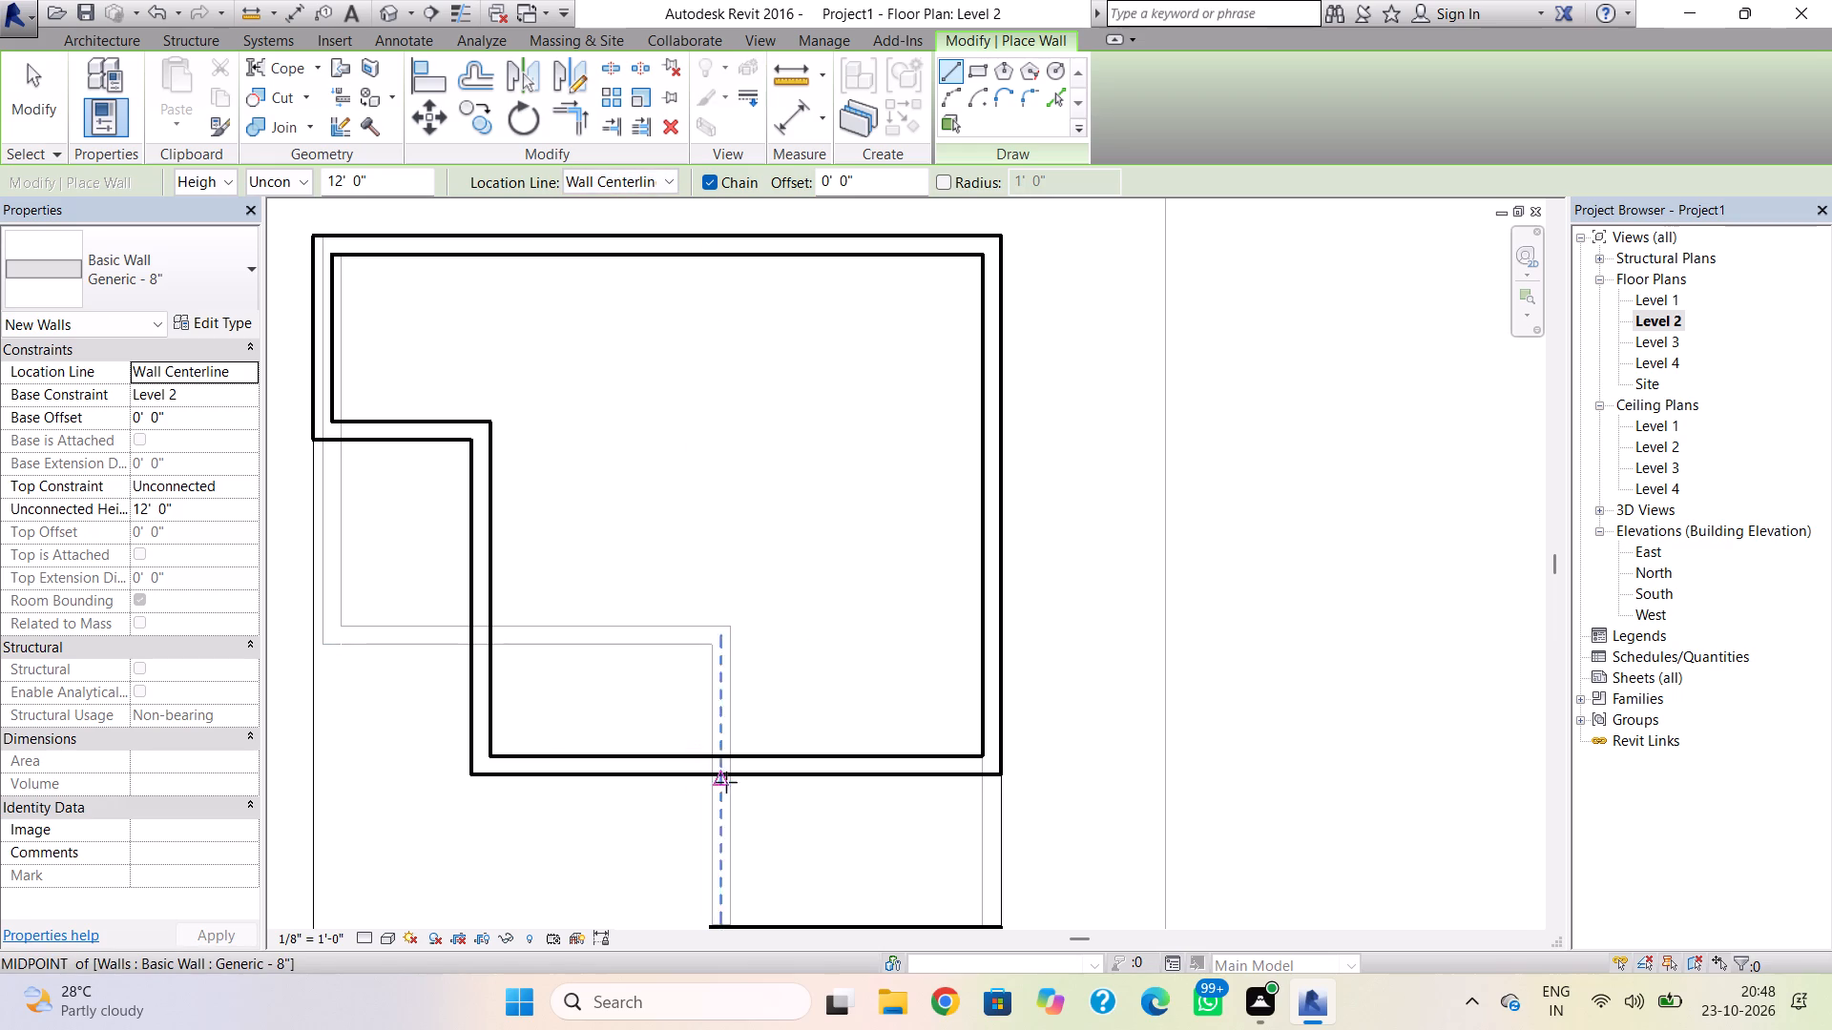
pyautogui.click(720, 775)
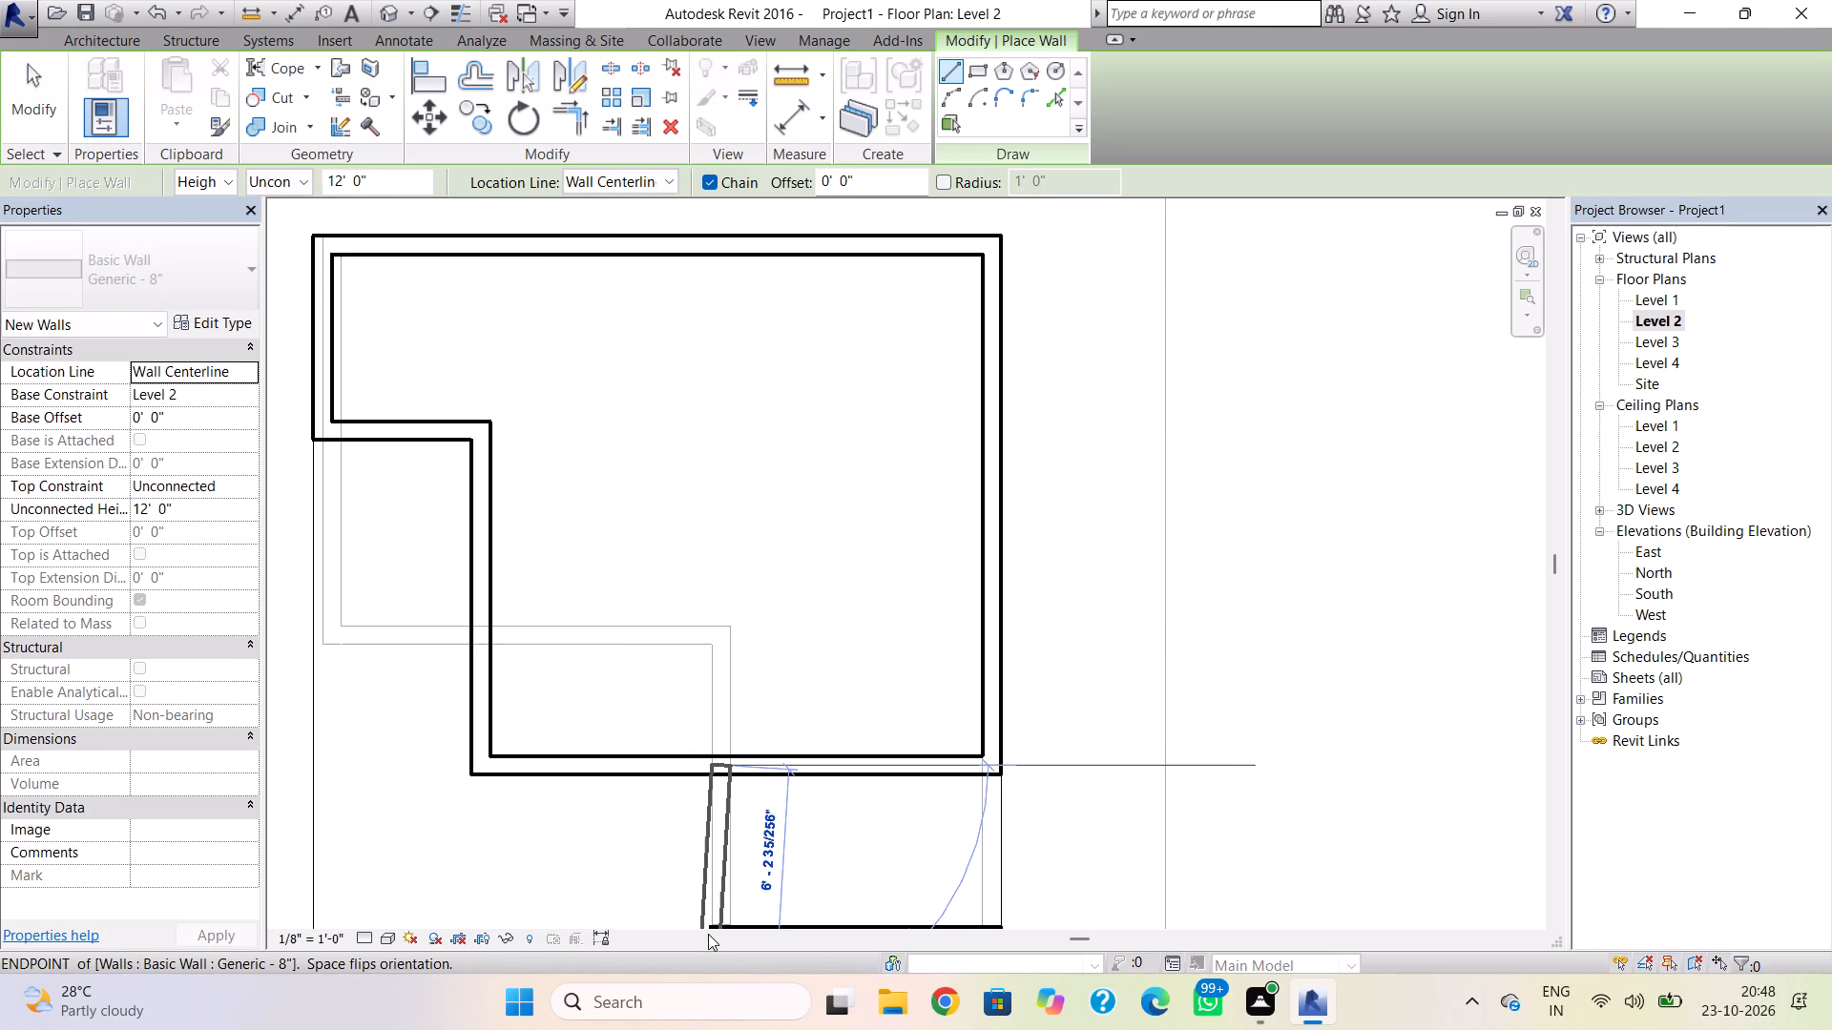
pyautogui.moveTo(724, 898); pyautogui.dragTo(732, 727, button='middle')
pyautogui.scroll(7, 724, 741)
pyautogui.click(727, 754)
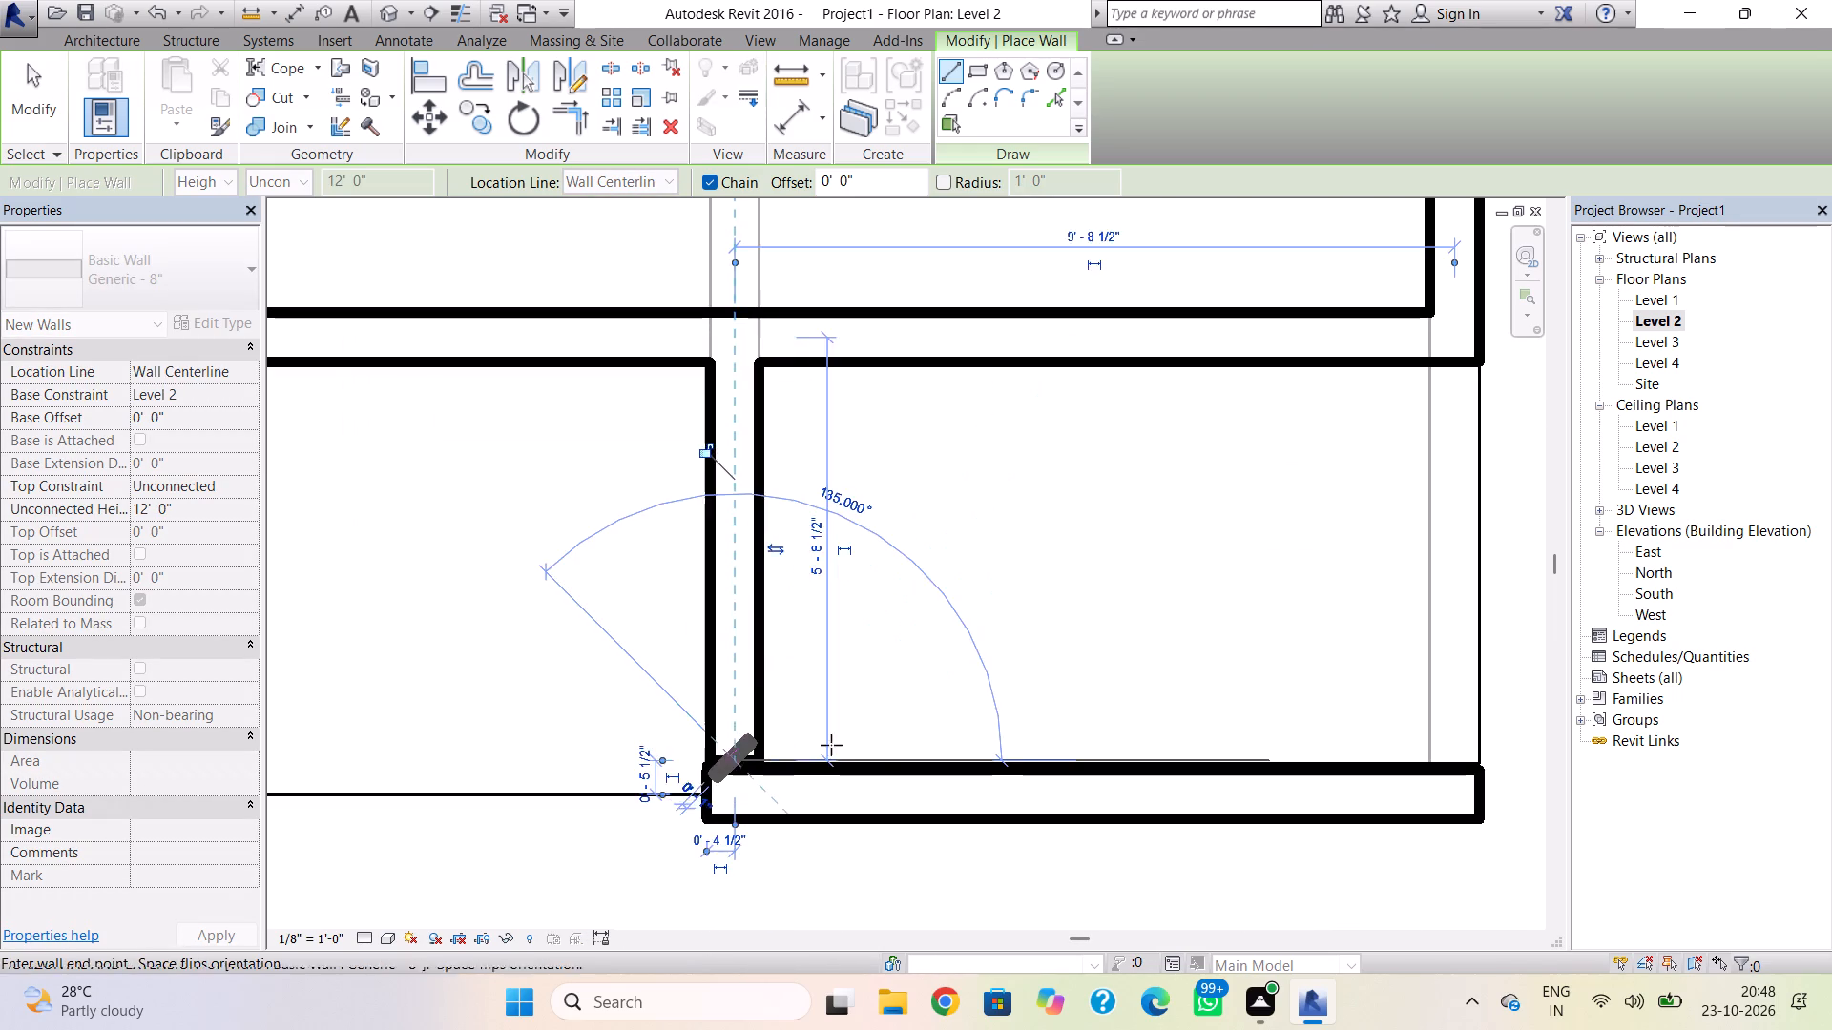
# Draw a 5'-9" Level 2 wall from the east wall's south corner down to the east end of the south wall.
pyautogui.press('Escape')
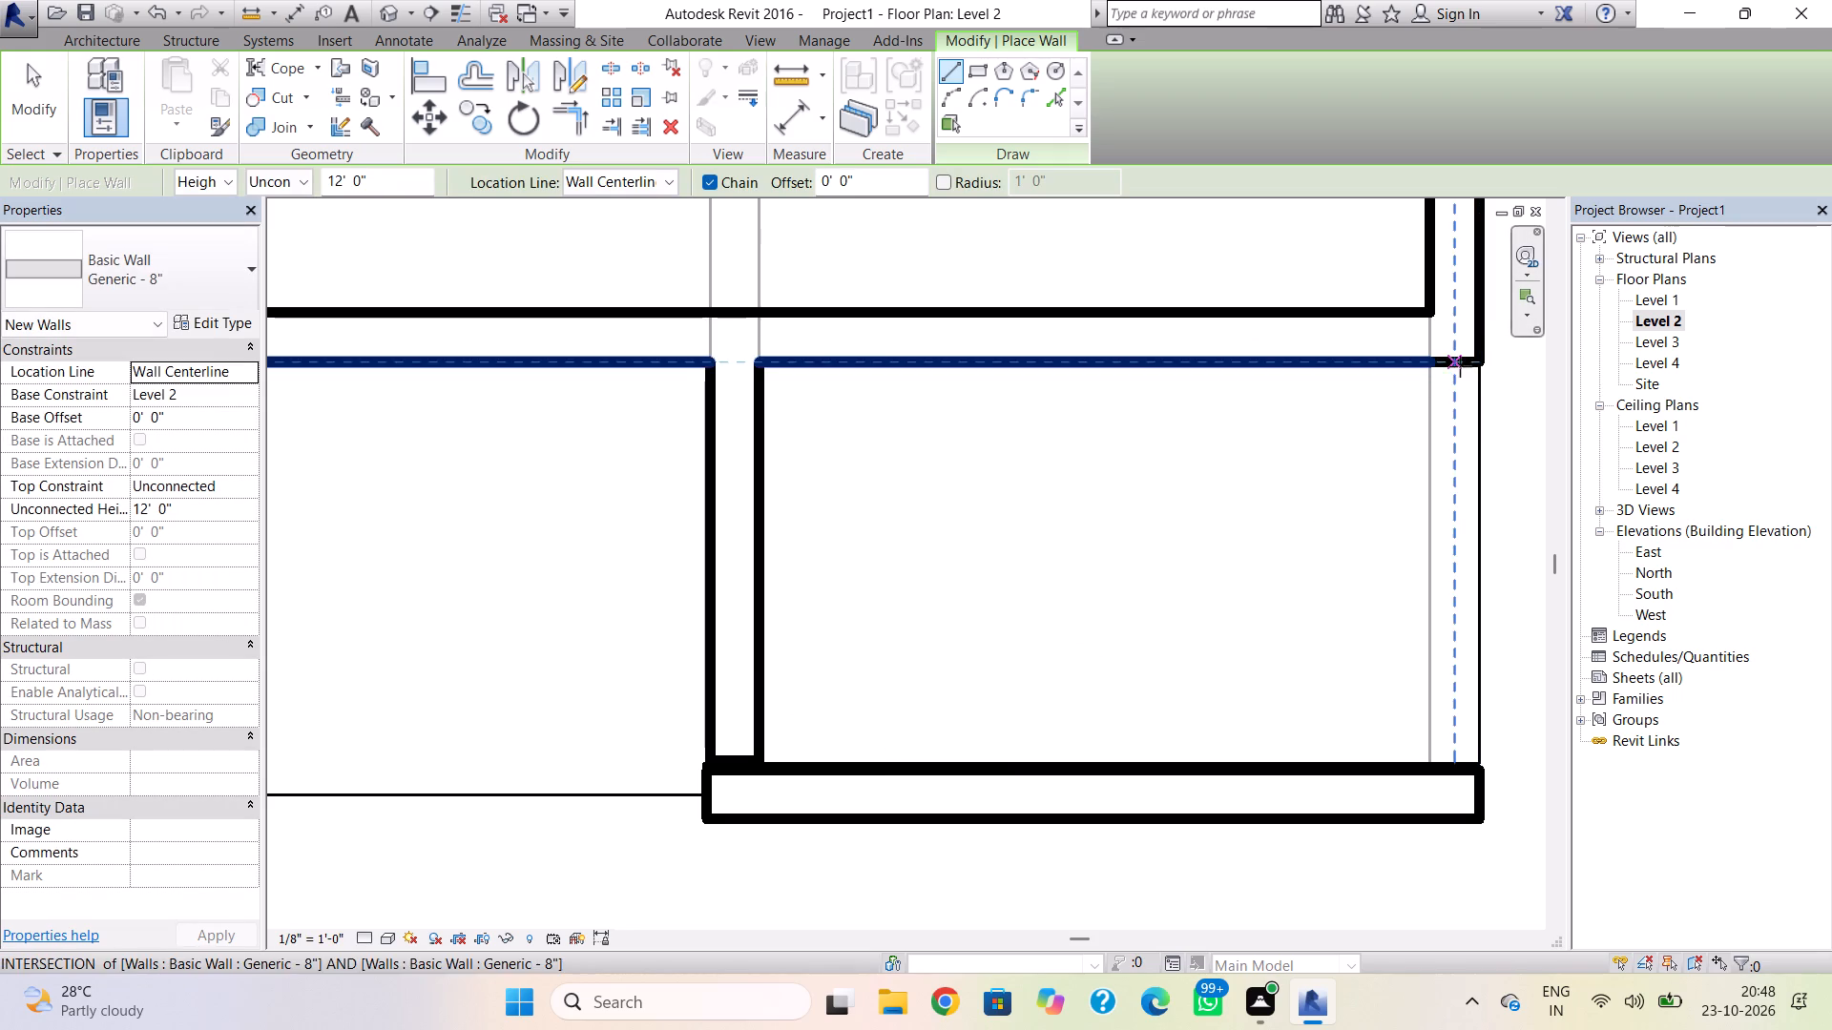
pyautogui.click(1460, 366)
pyautogui.click(1463, 757)
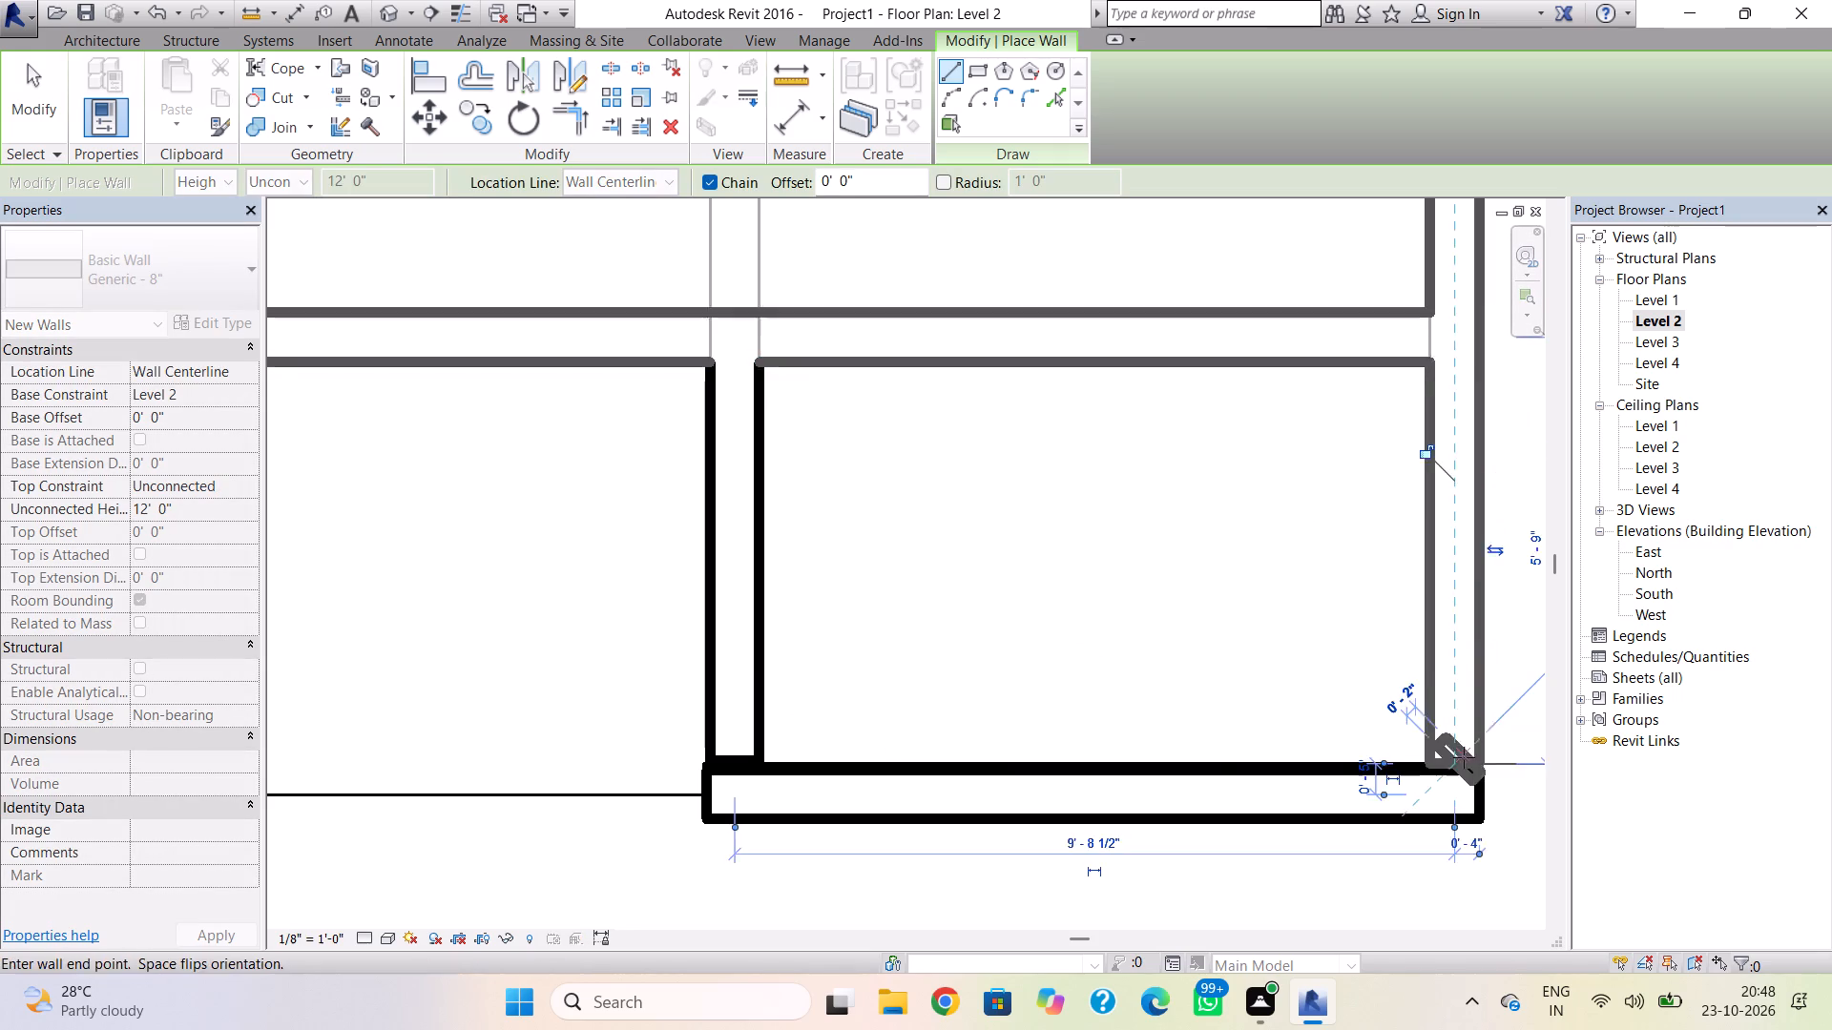
pyautogui.press('Escape')
# In the 3D view, copy the Level 2 flat roof to the clipboard for pasting aligned to selected levels.
pyautogui.click(385, 20)
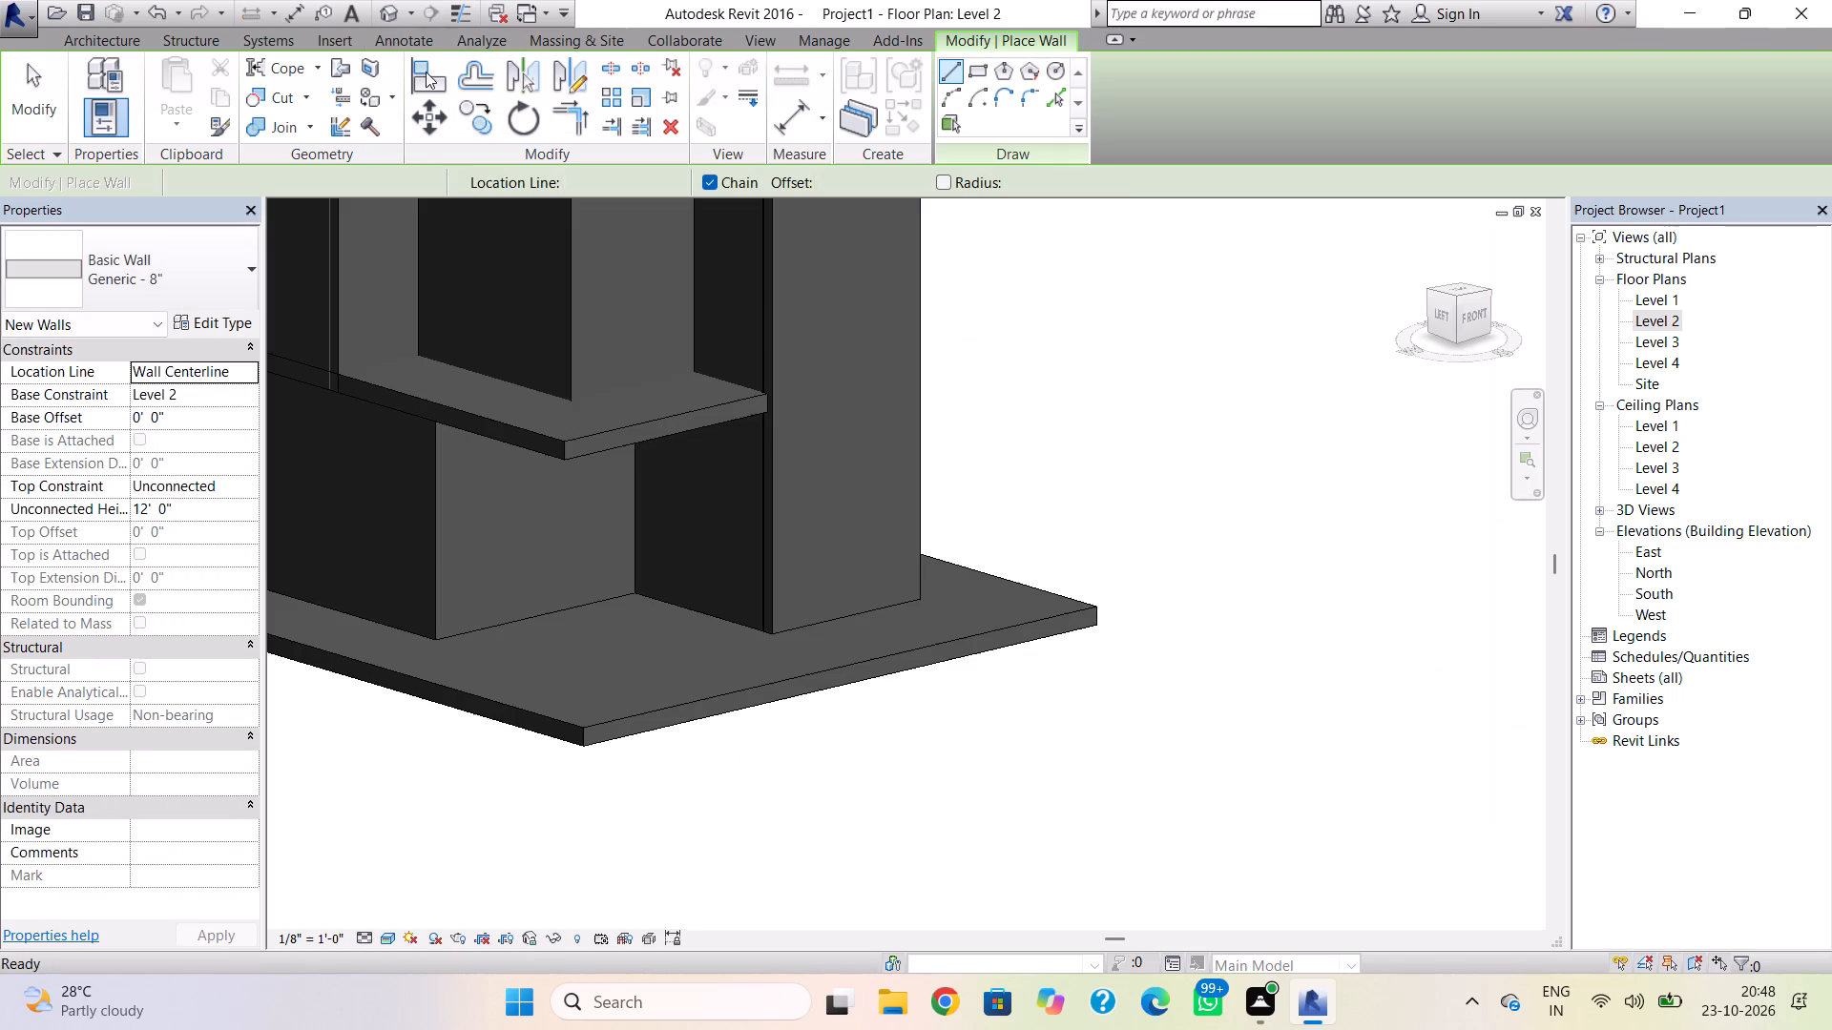
pyautogui.moveTo(818, 578); pyautogui.dragTo(839, 763, button='middle')
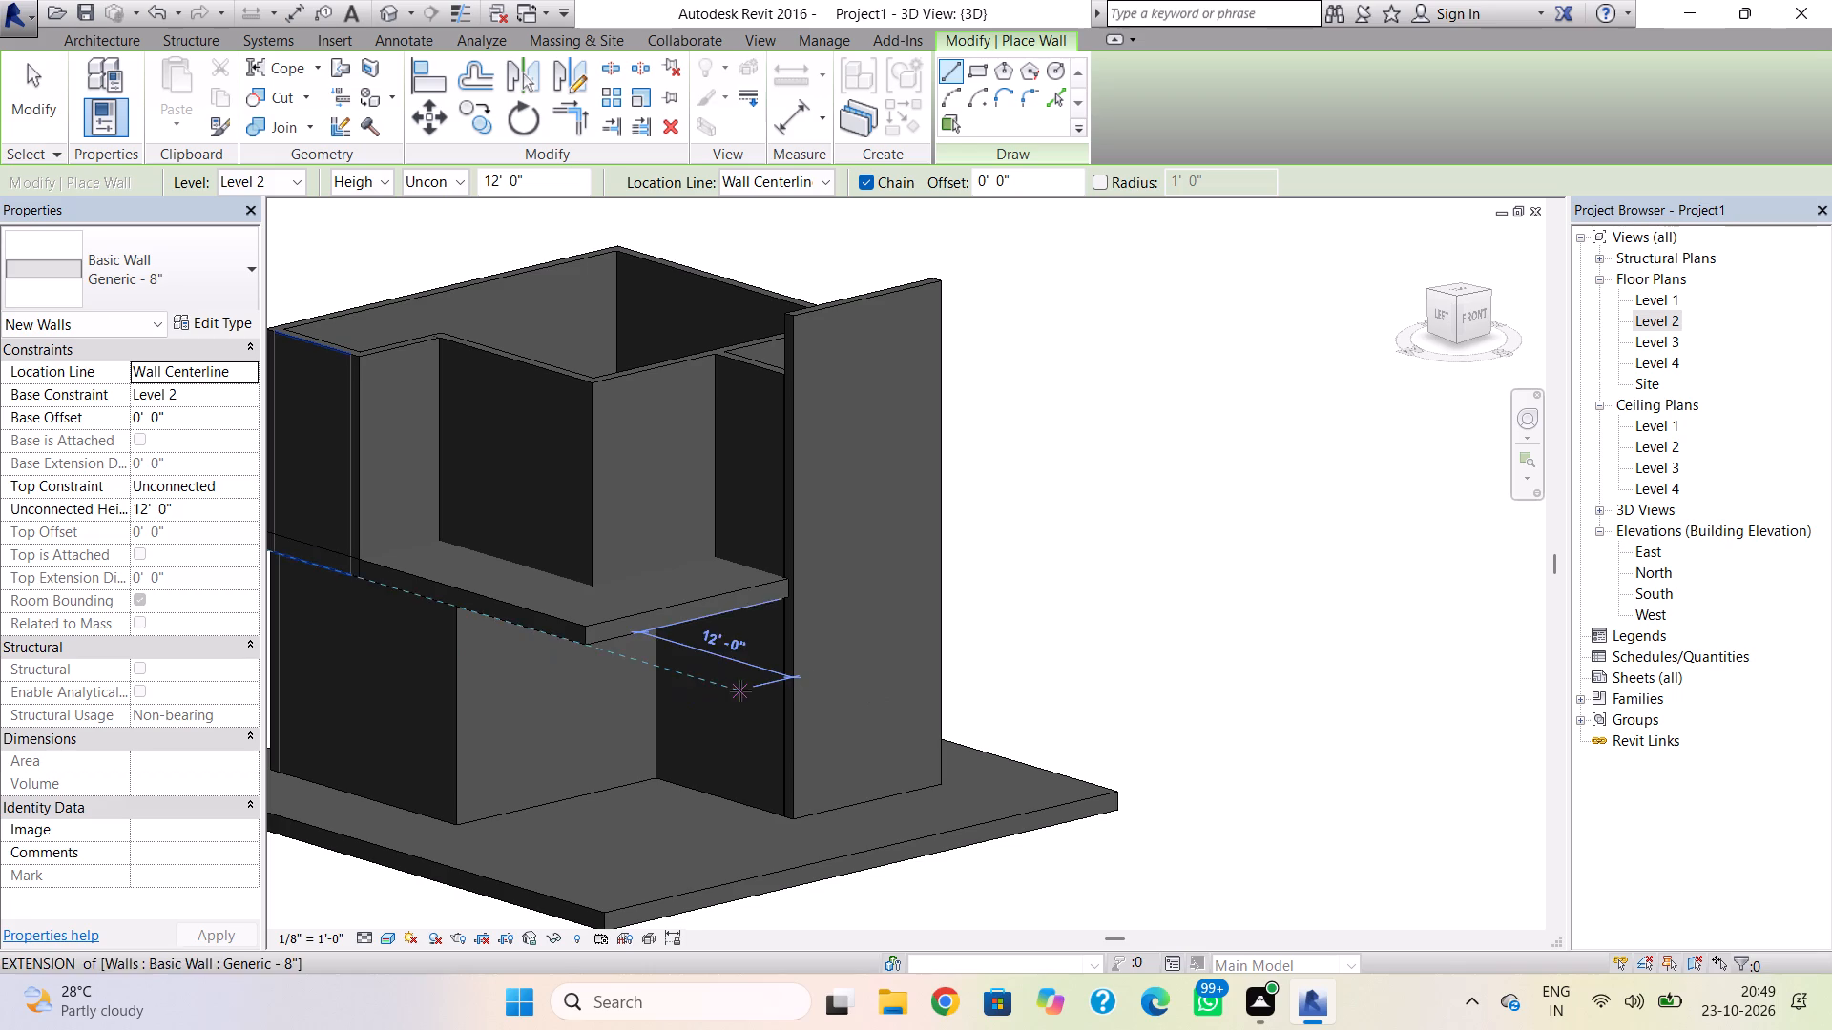
pyautogui.press('Escape')
pyautogui.click(726, 611)
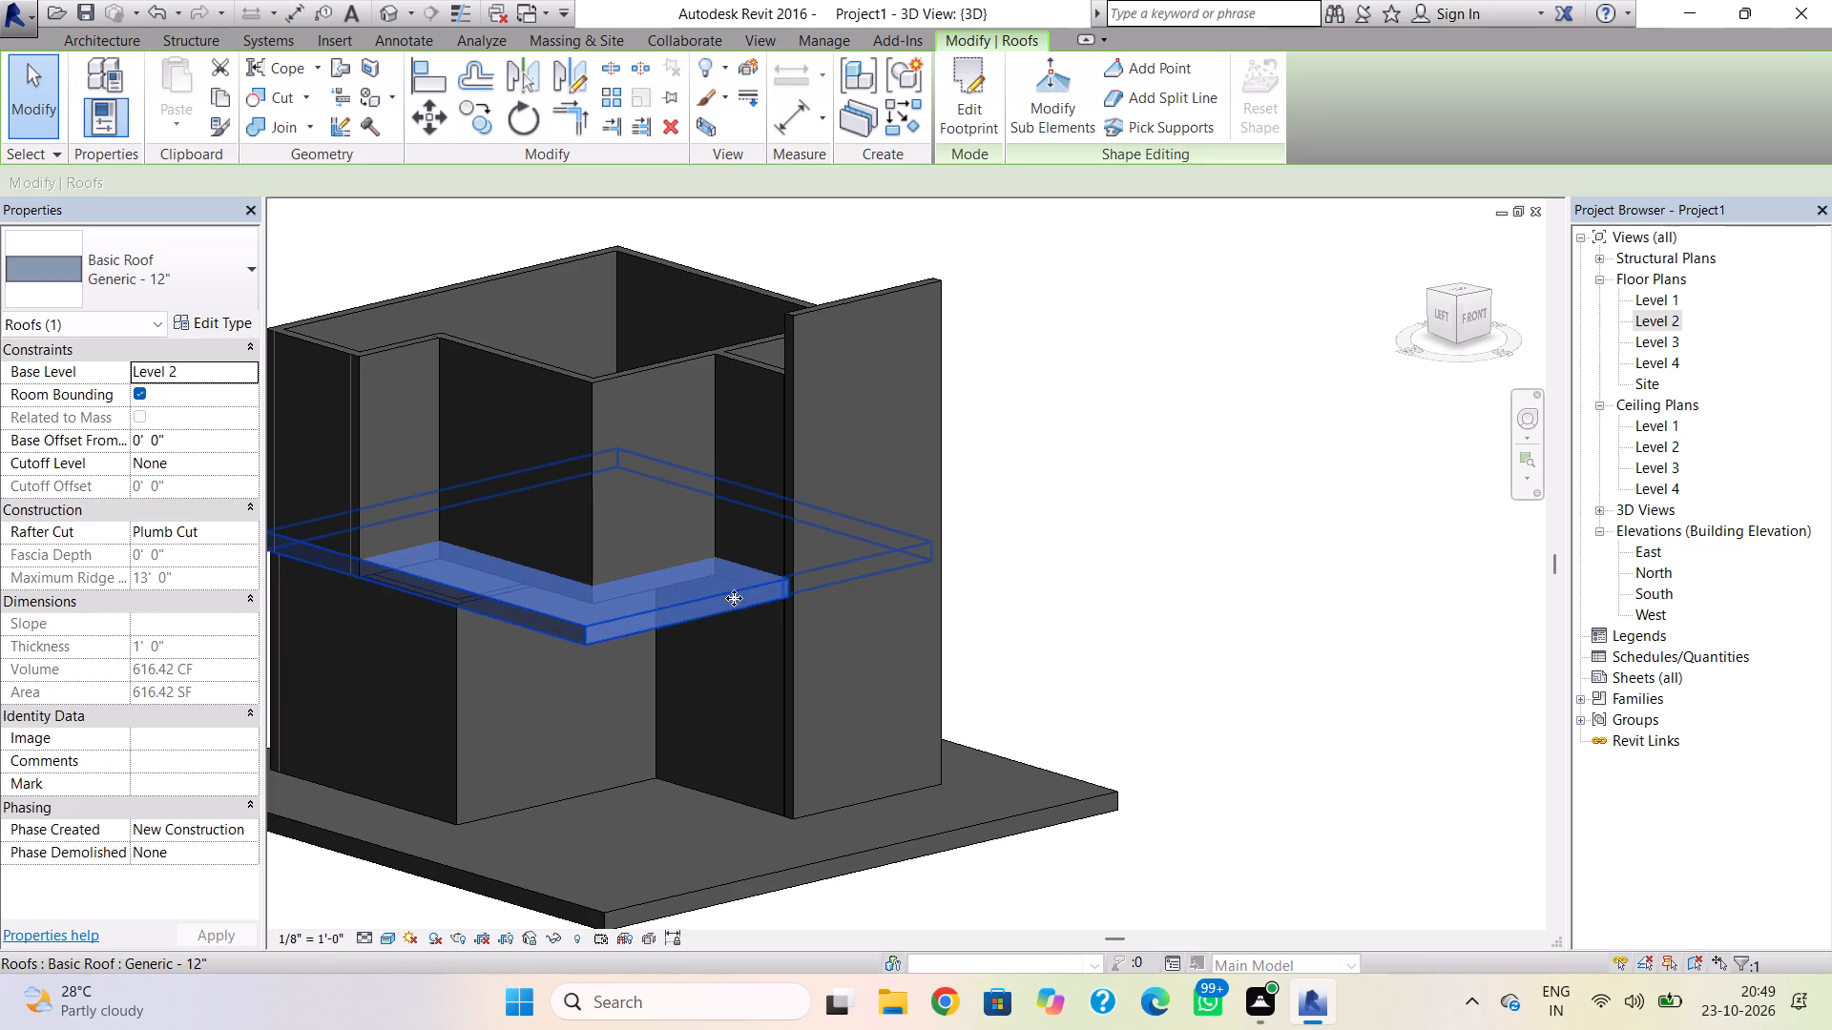
pyautogui.click(205, 94)
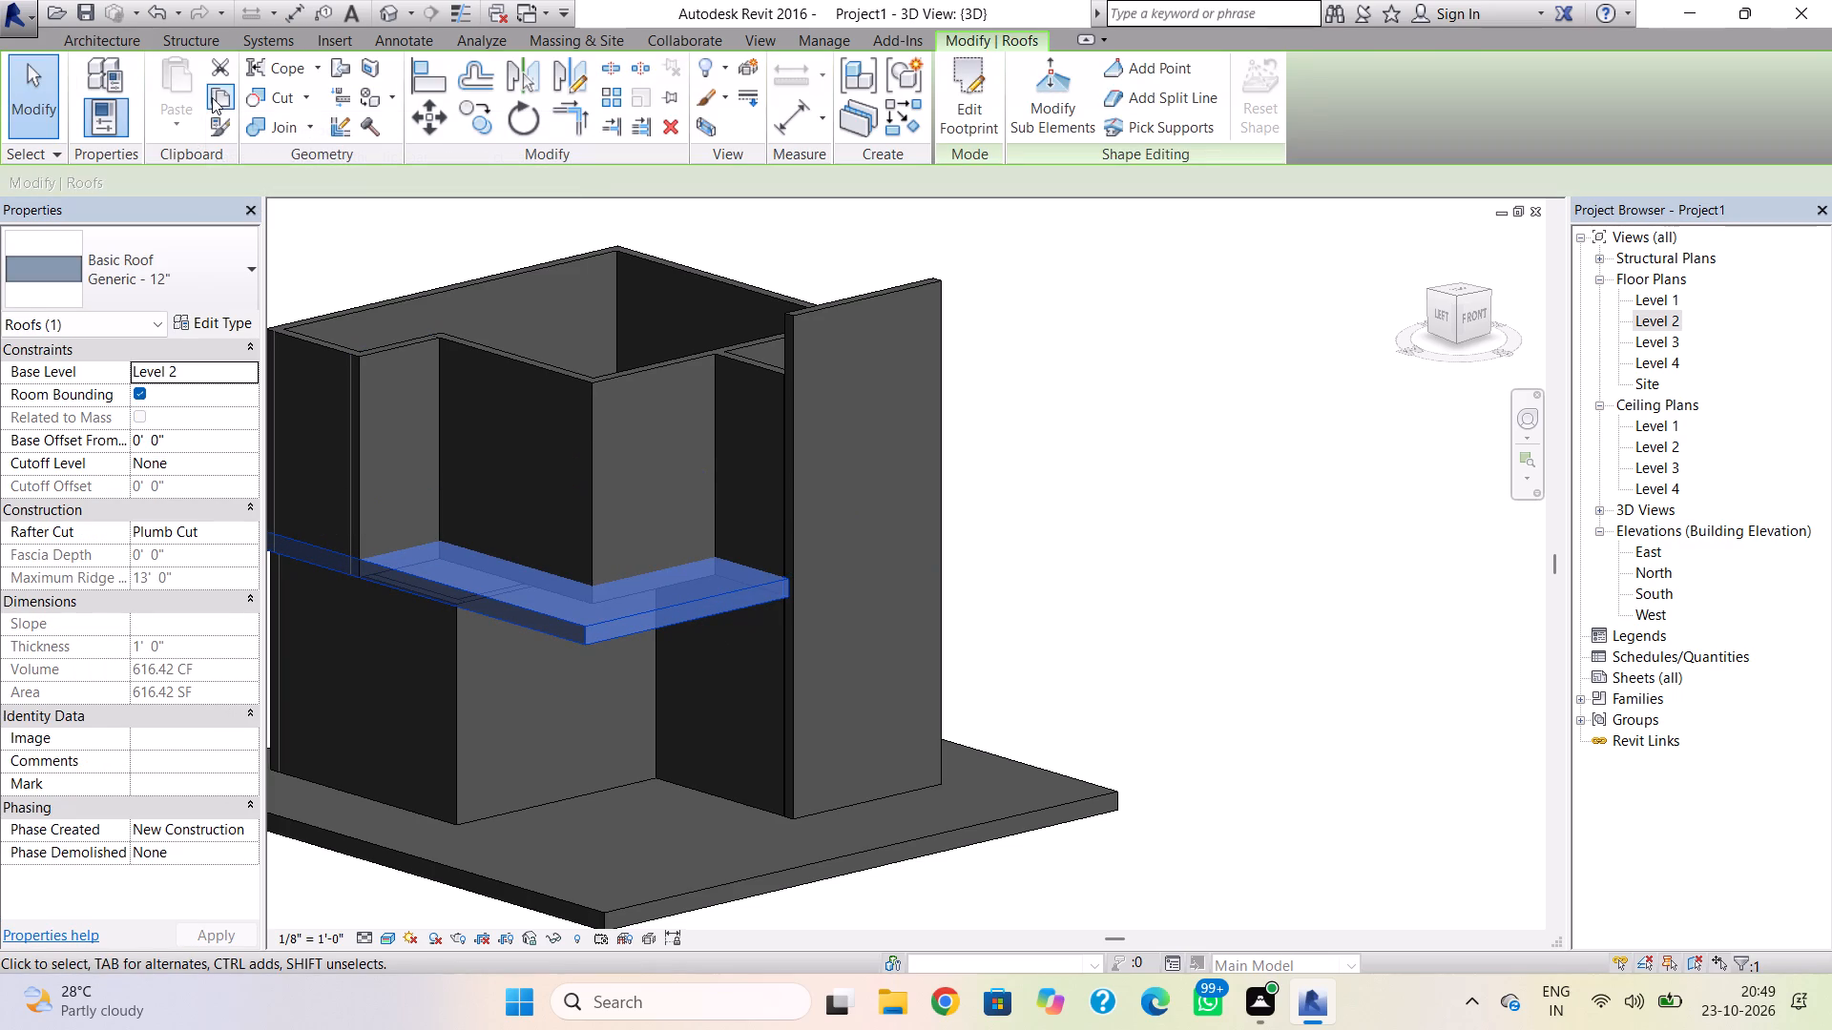
pyautogui.click(217, 98)
pyautogui.click(194, 127)
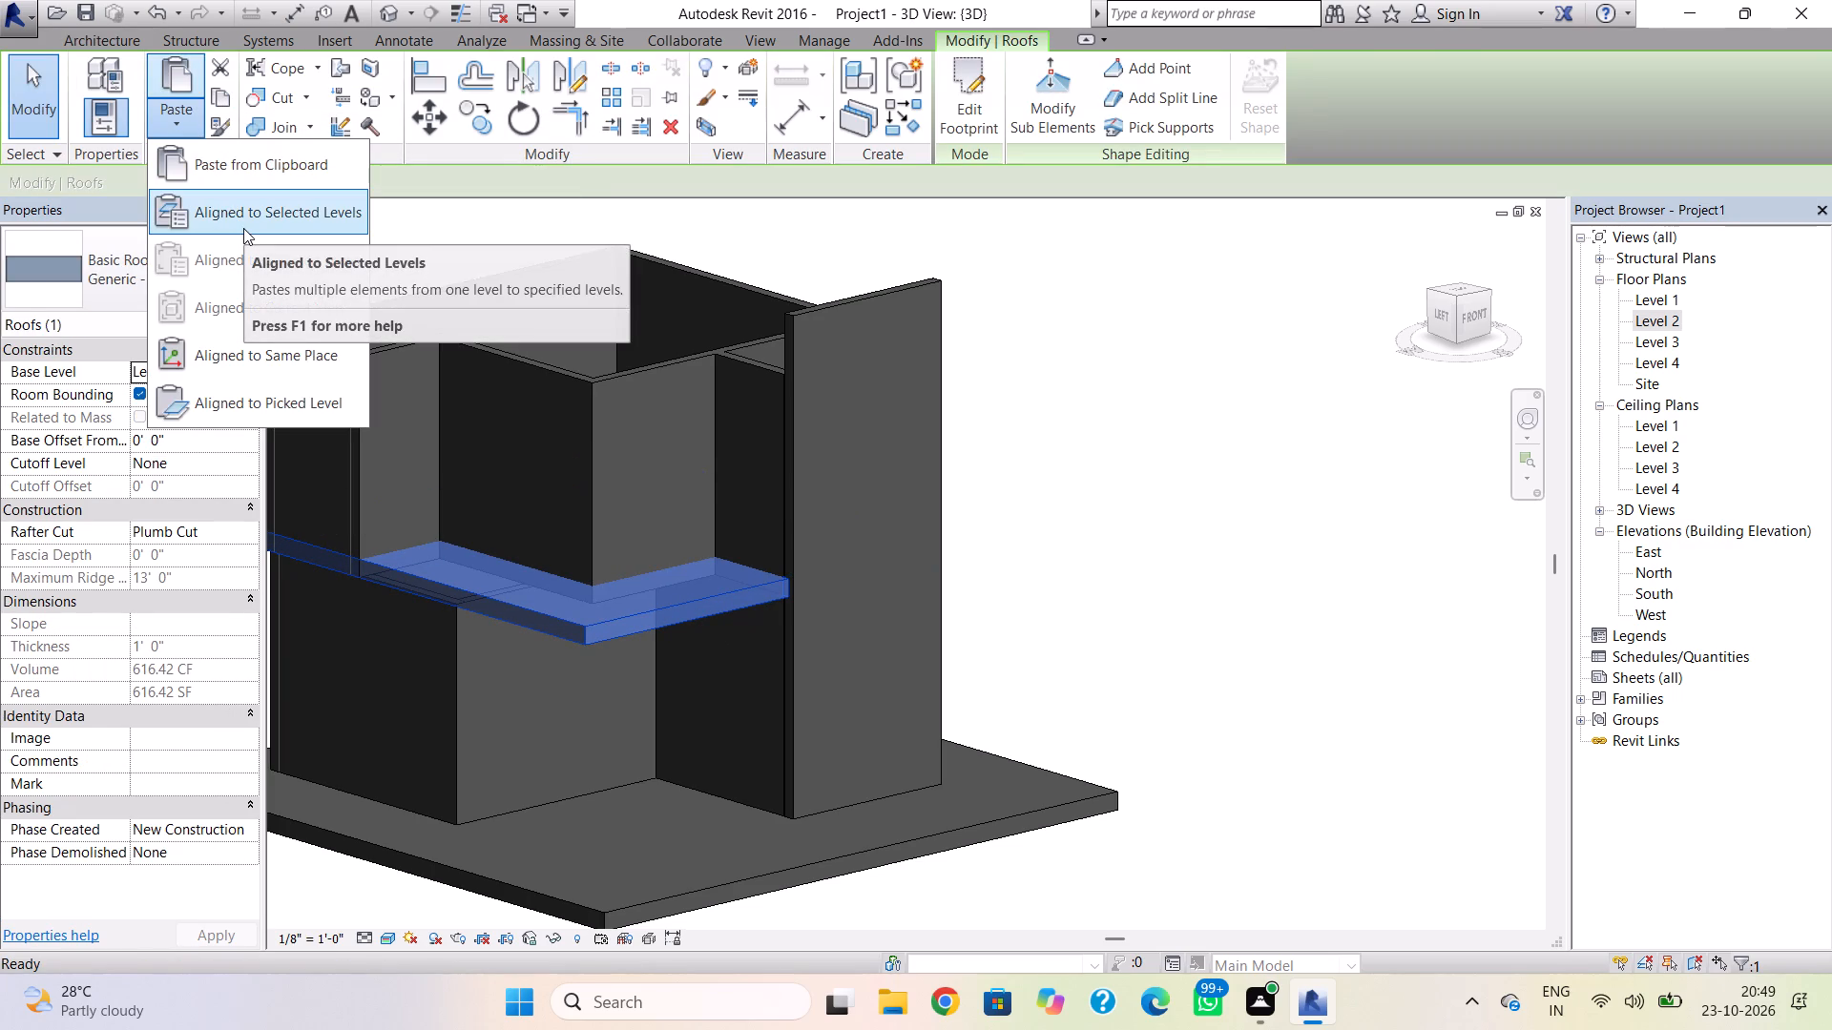
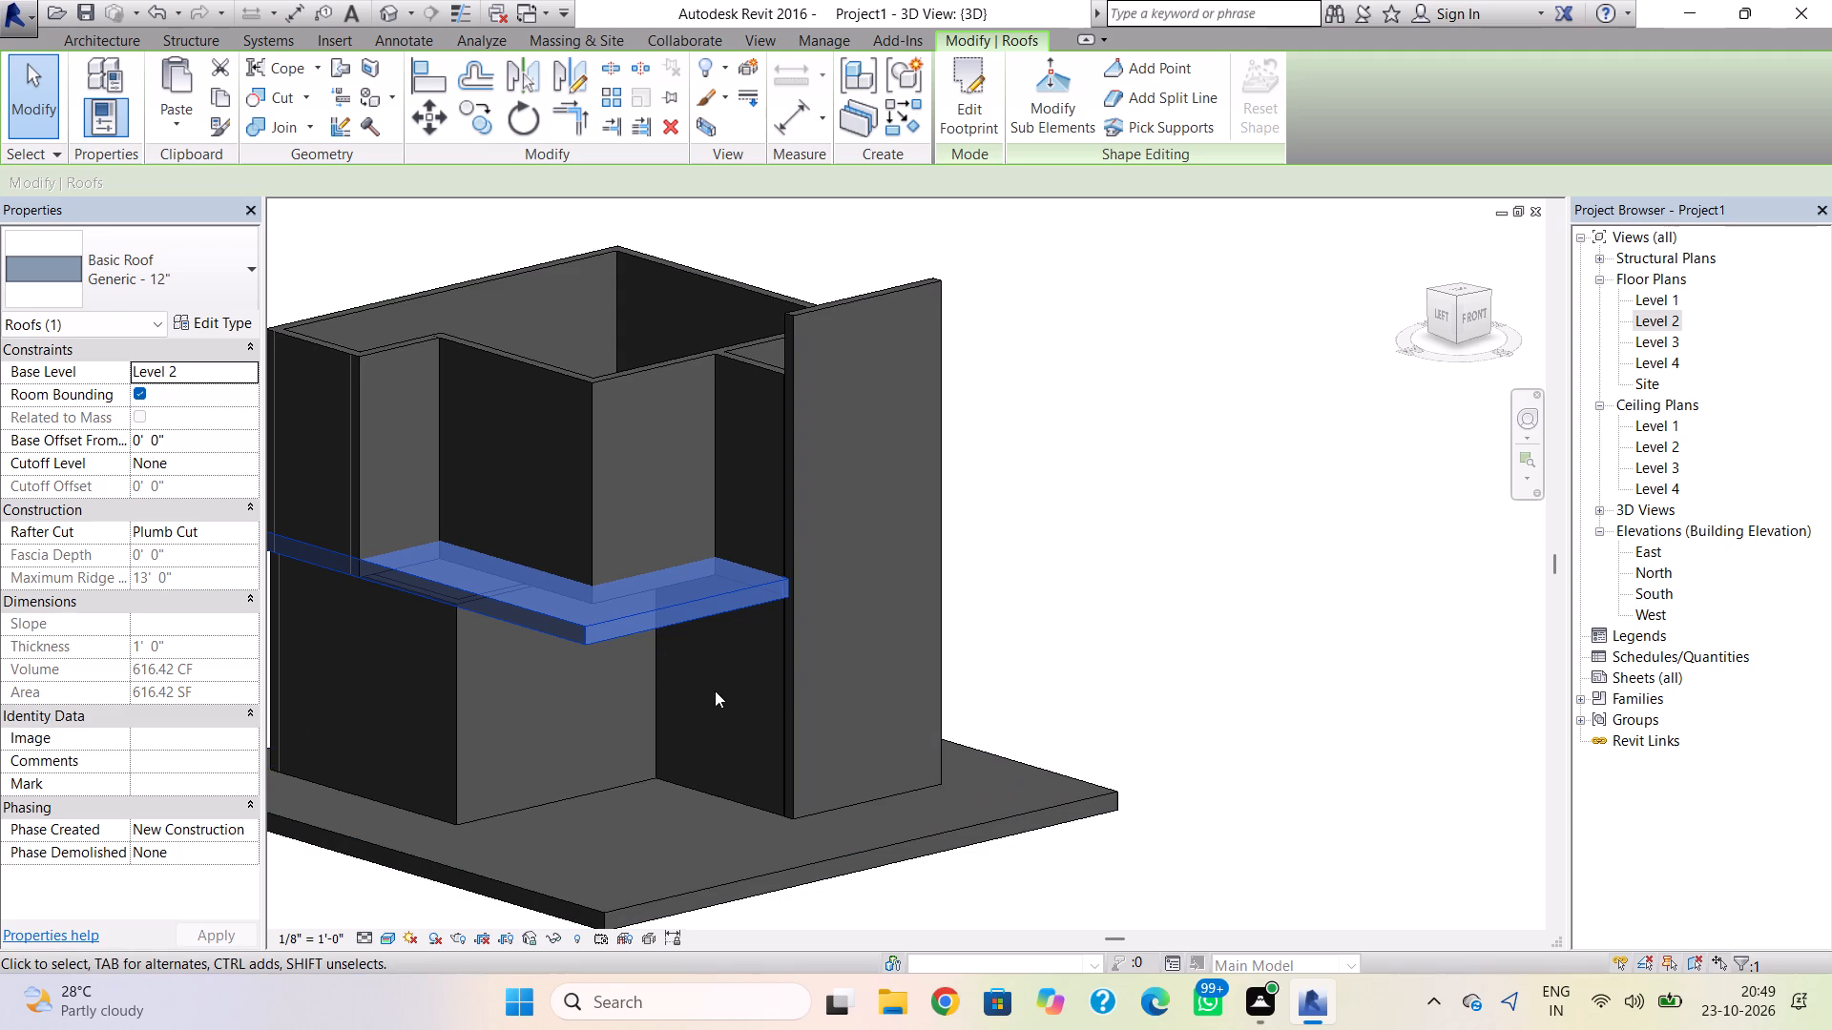
# Paste the copied flat roof aligned to Level 3.
pyautogui.click(150, 106)
pyautogui.click(245, 234)
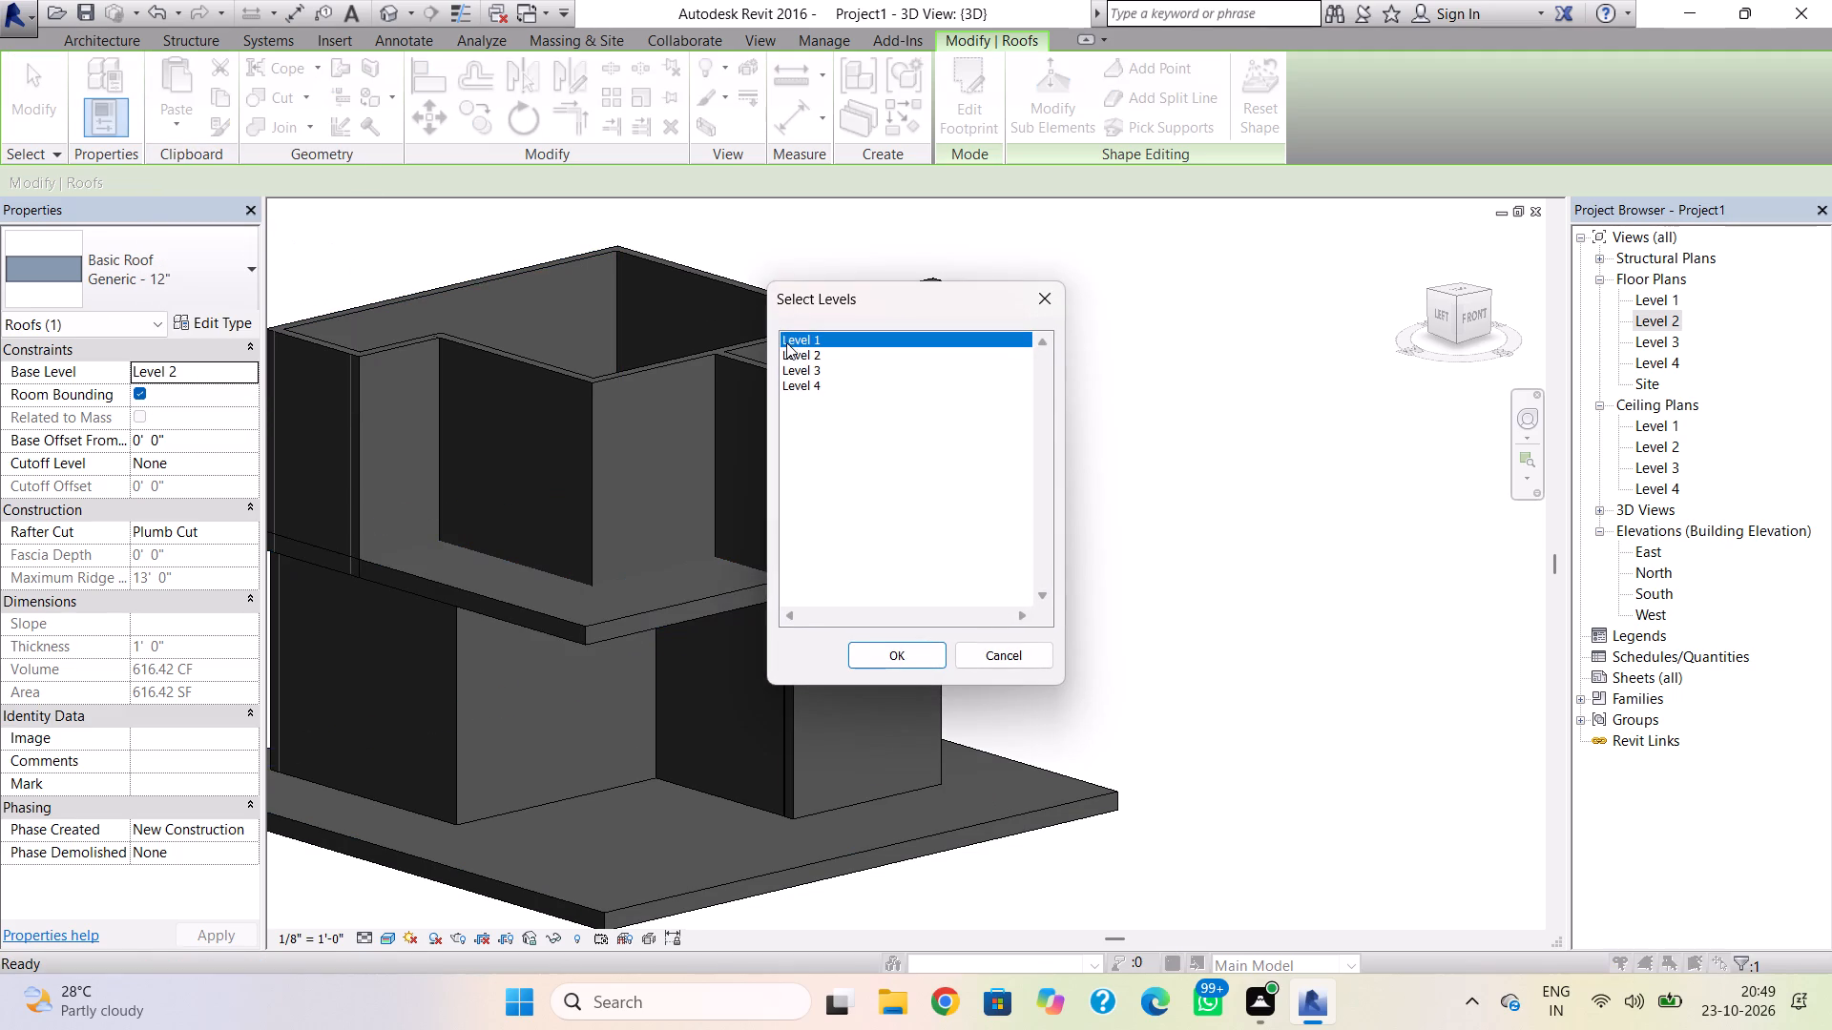
pyautogui.click(817, 375)
pyautogui.click(909, 661)
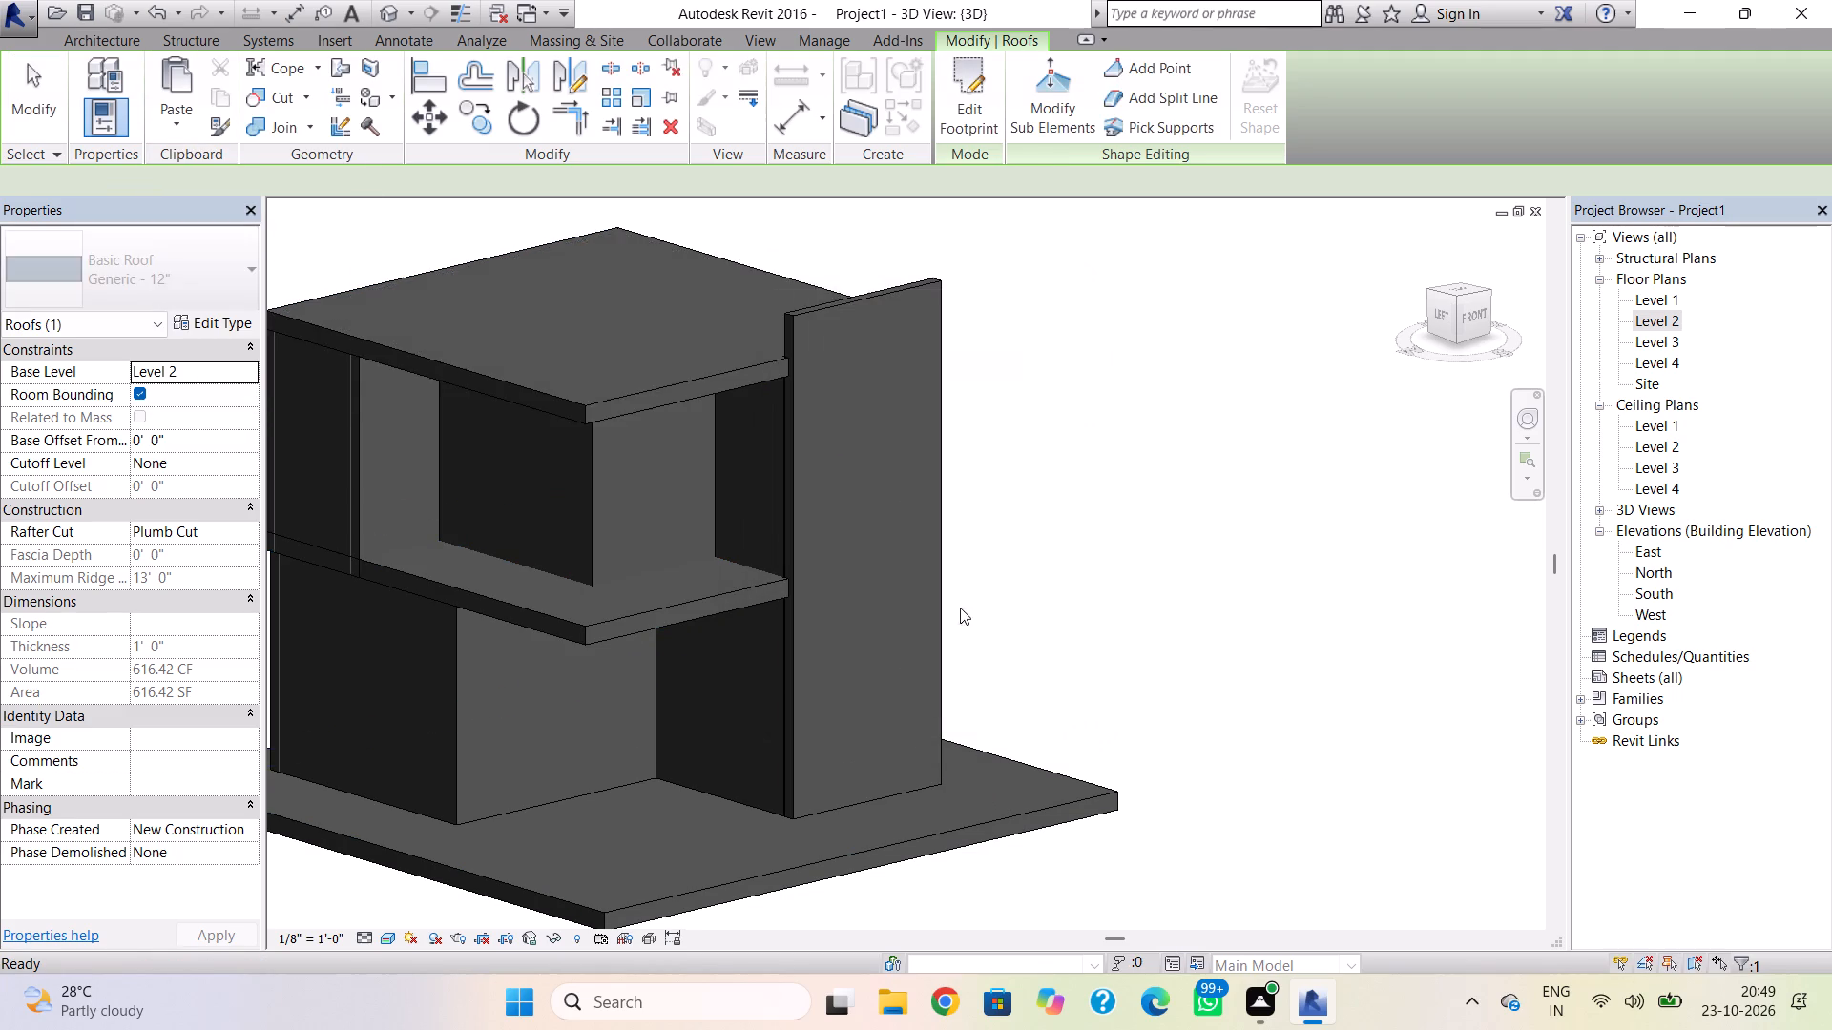
pyautogui.press('Escape')
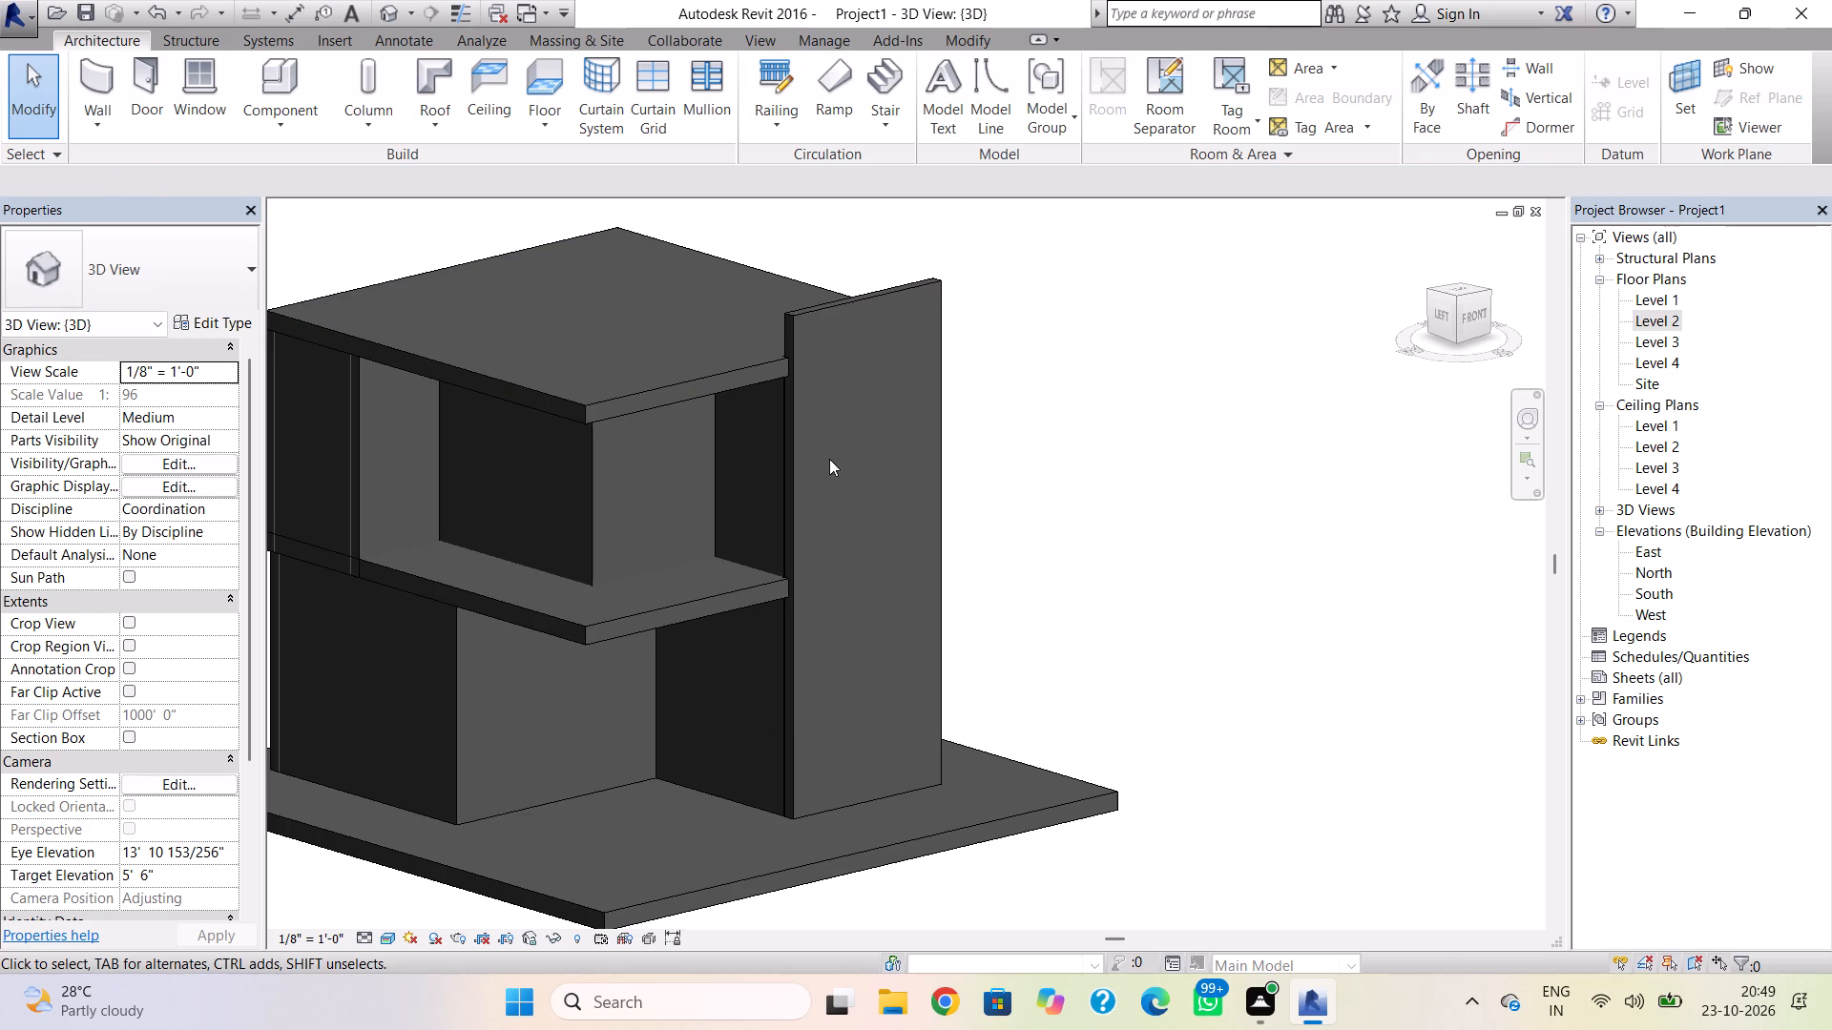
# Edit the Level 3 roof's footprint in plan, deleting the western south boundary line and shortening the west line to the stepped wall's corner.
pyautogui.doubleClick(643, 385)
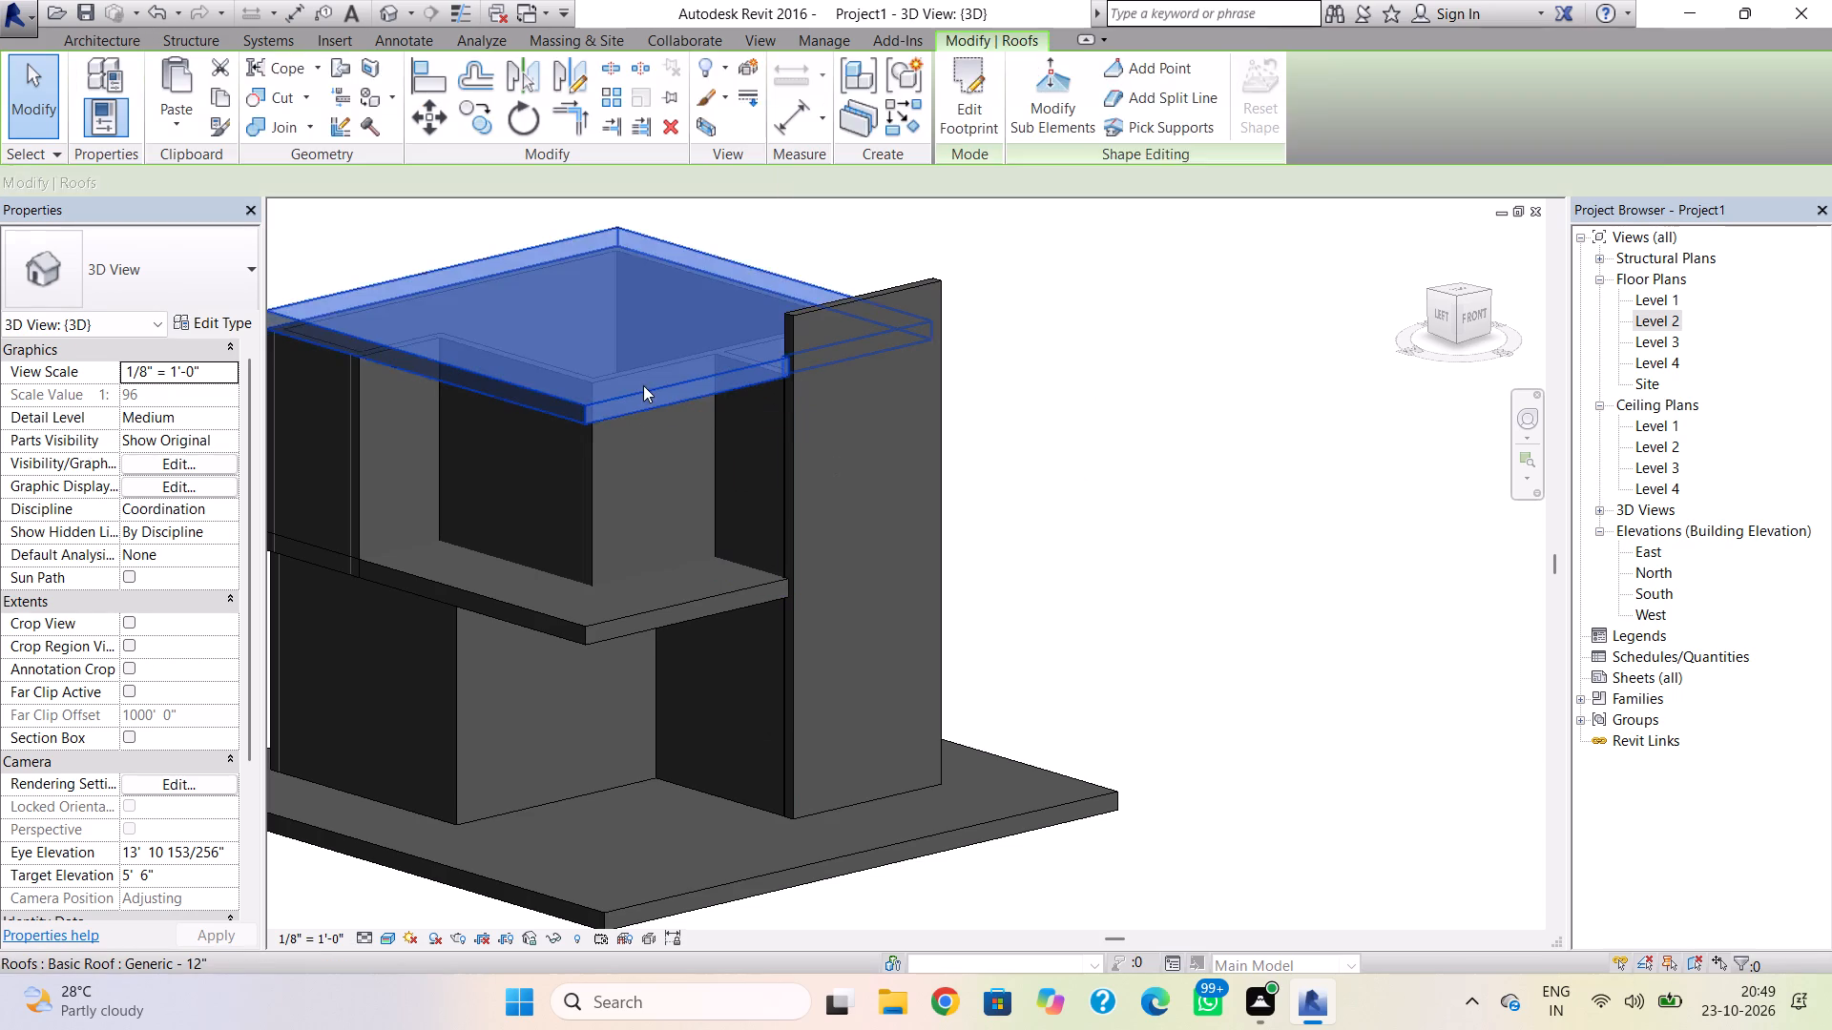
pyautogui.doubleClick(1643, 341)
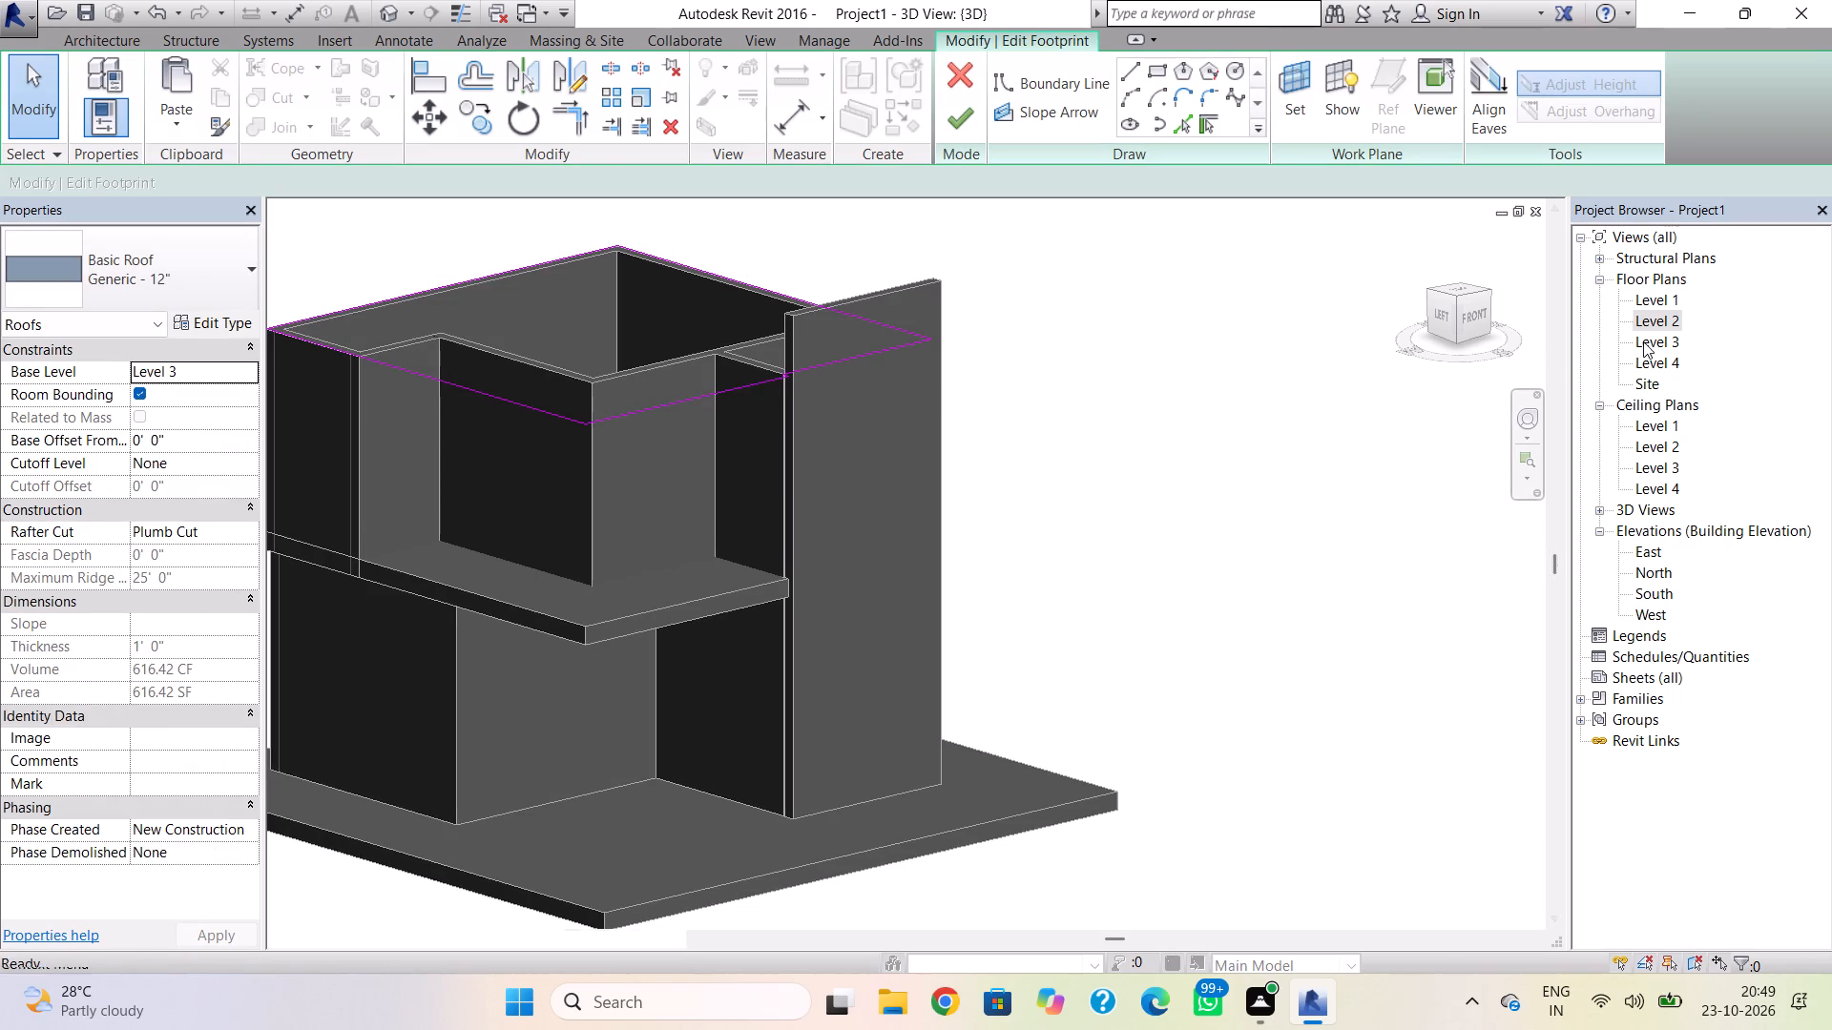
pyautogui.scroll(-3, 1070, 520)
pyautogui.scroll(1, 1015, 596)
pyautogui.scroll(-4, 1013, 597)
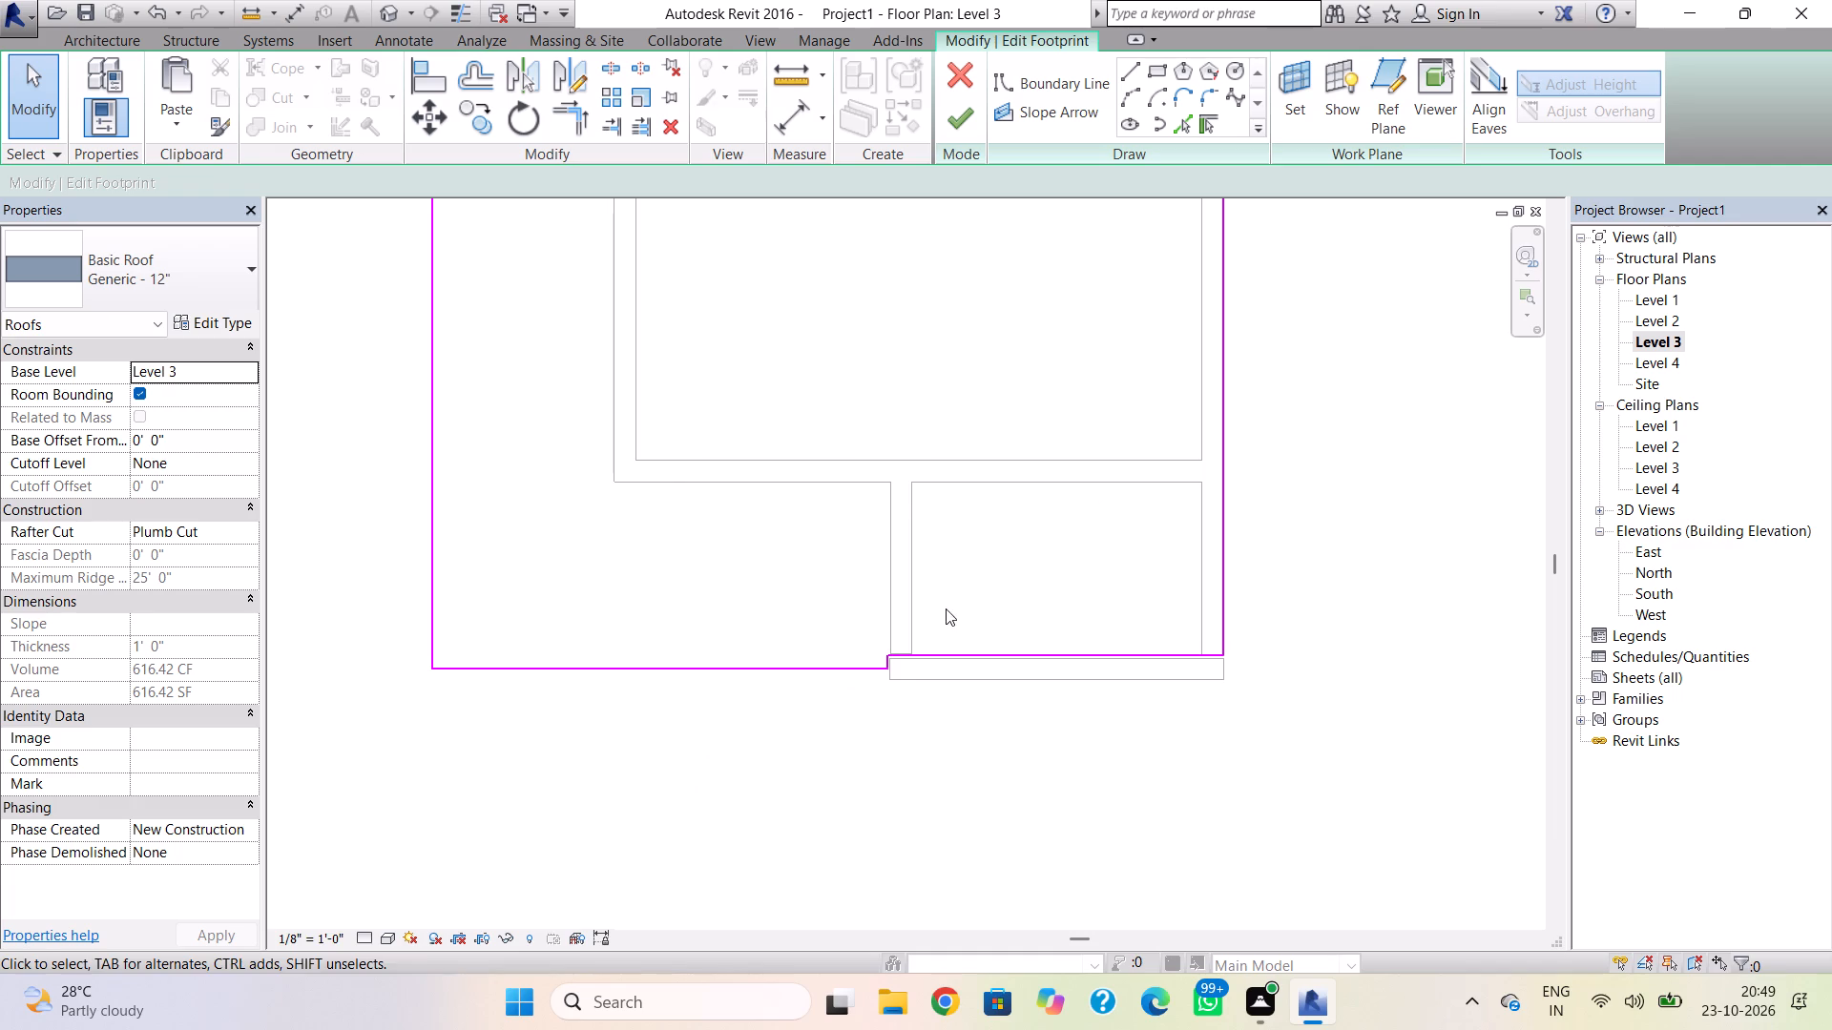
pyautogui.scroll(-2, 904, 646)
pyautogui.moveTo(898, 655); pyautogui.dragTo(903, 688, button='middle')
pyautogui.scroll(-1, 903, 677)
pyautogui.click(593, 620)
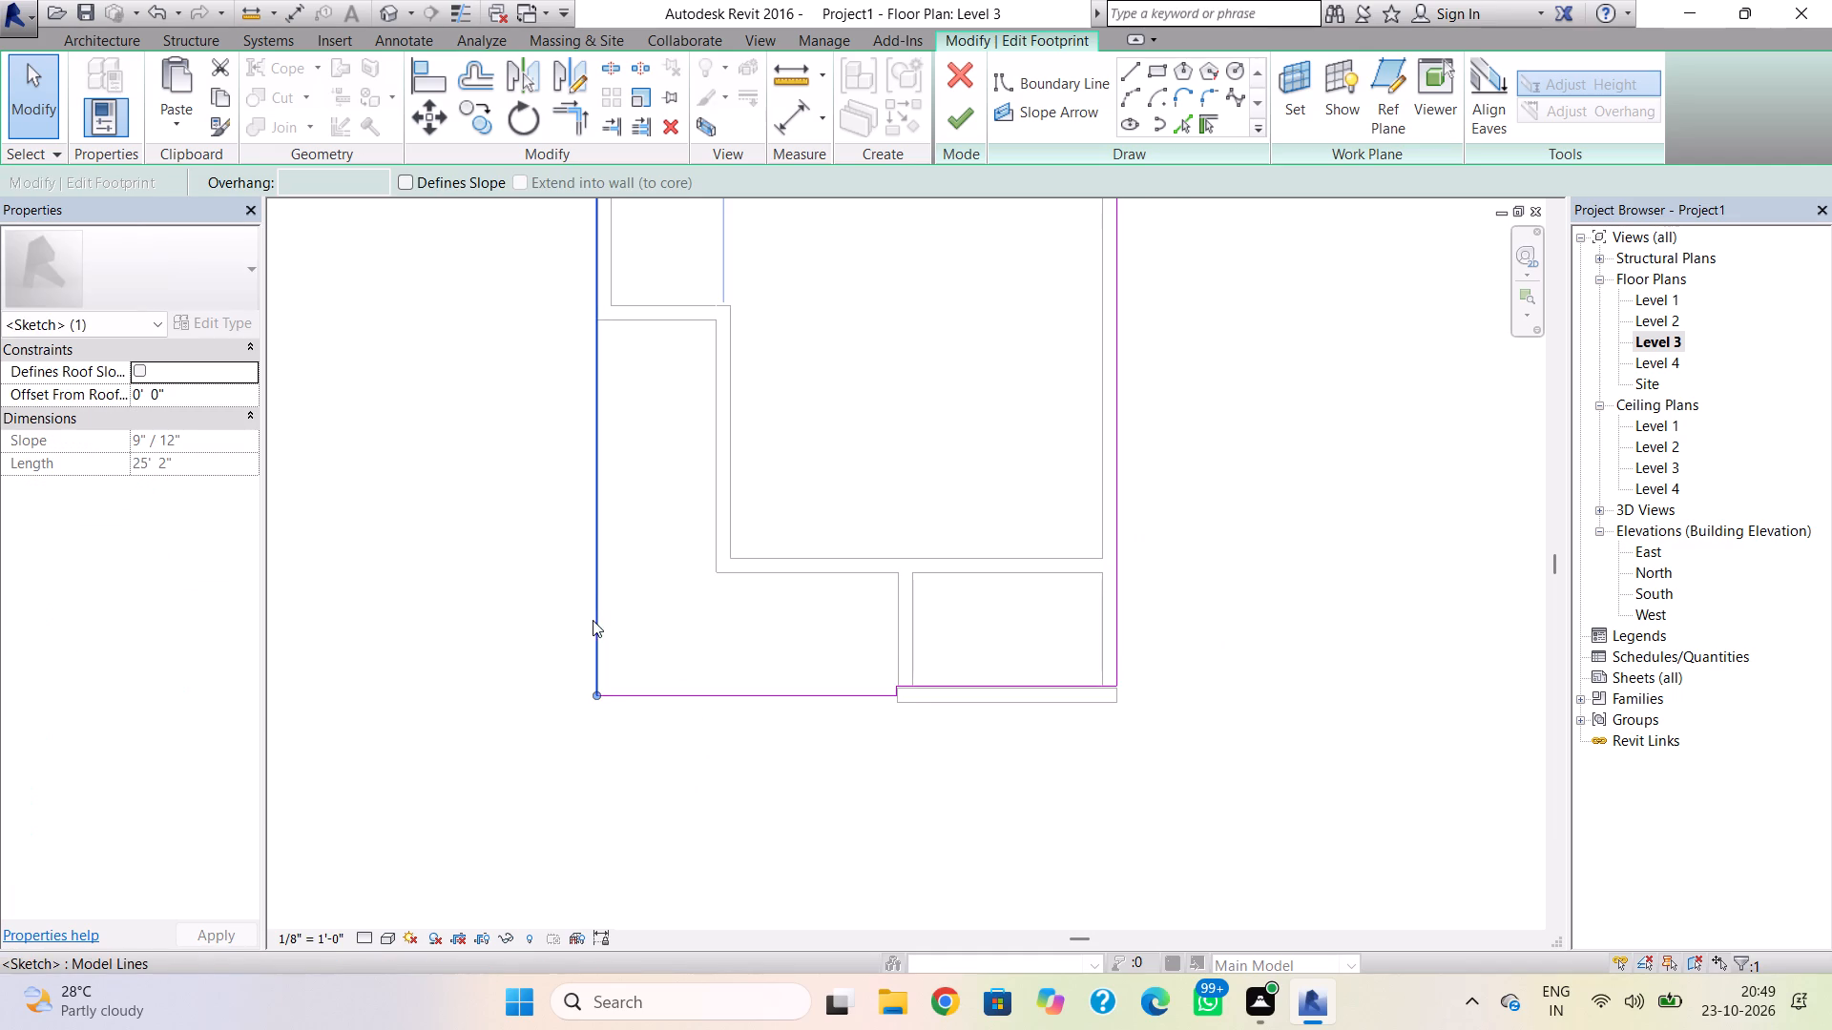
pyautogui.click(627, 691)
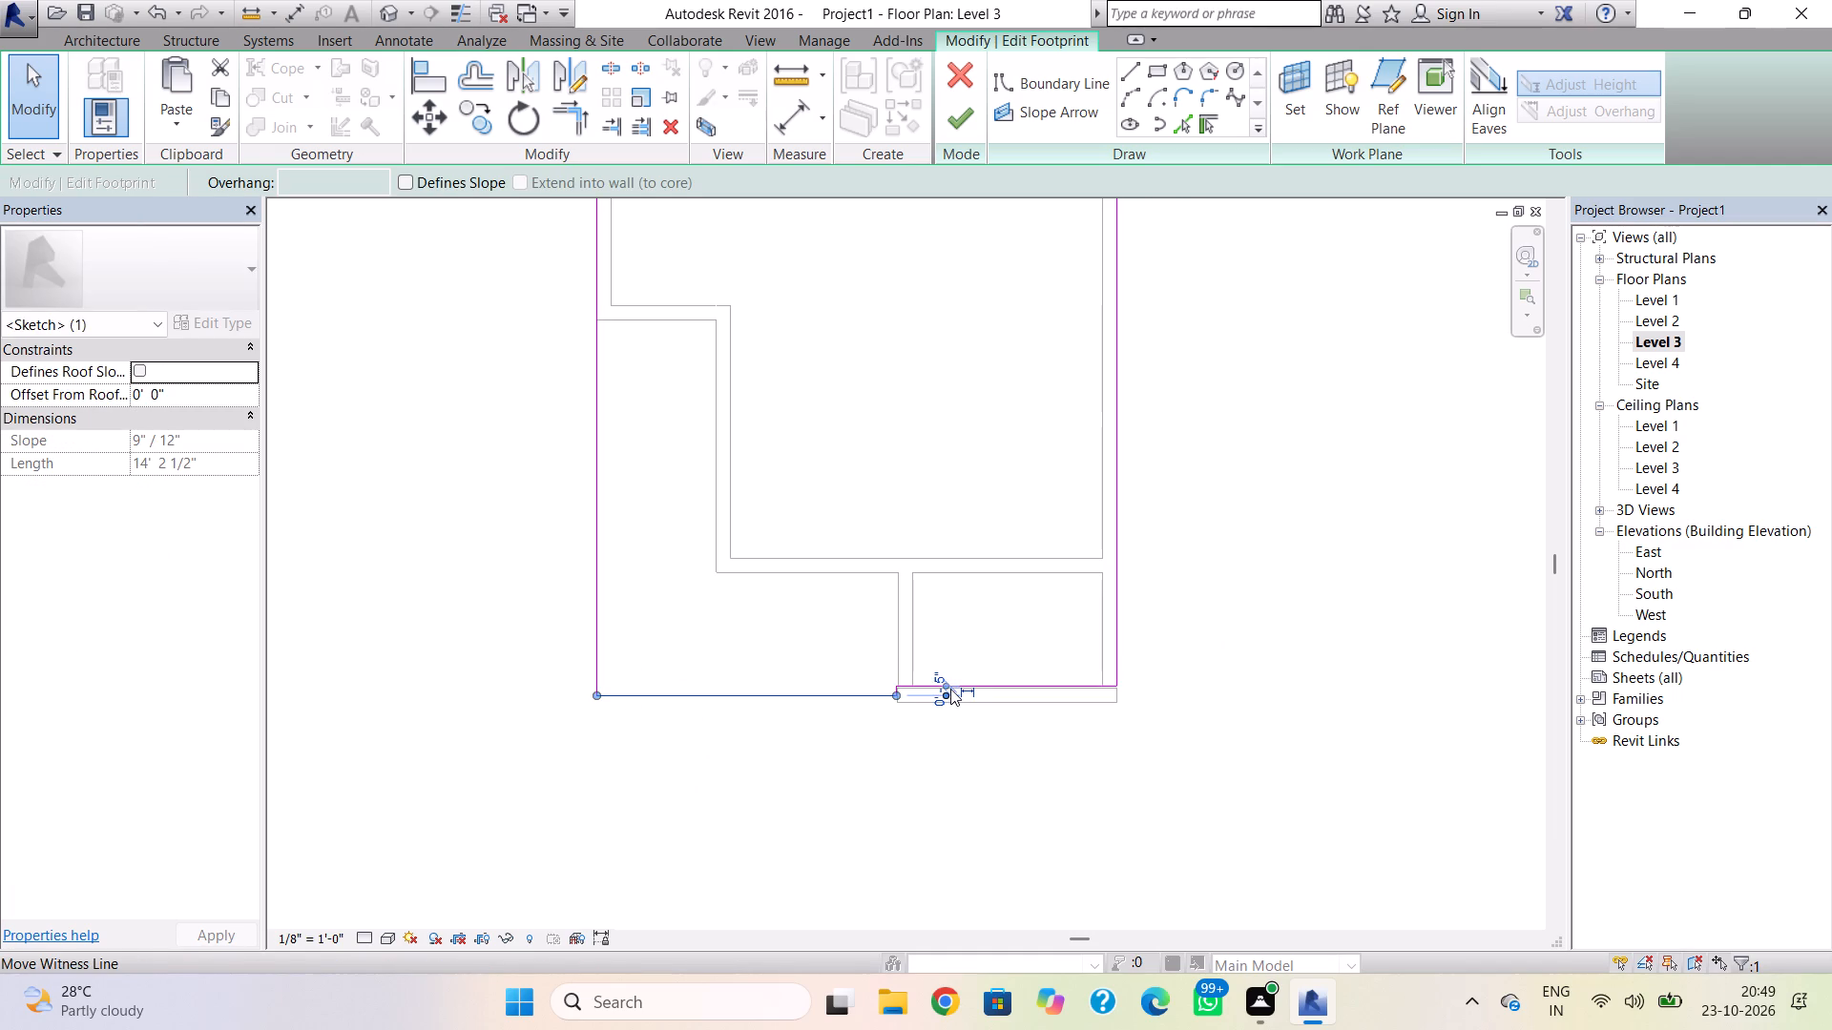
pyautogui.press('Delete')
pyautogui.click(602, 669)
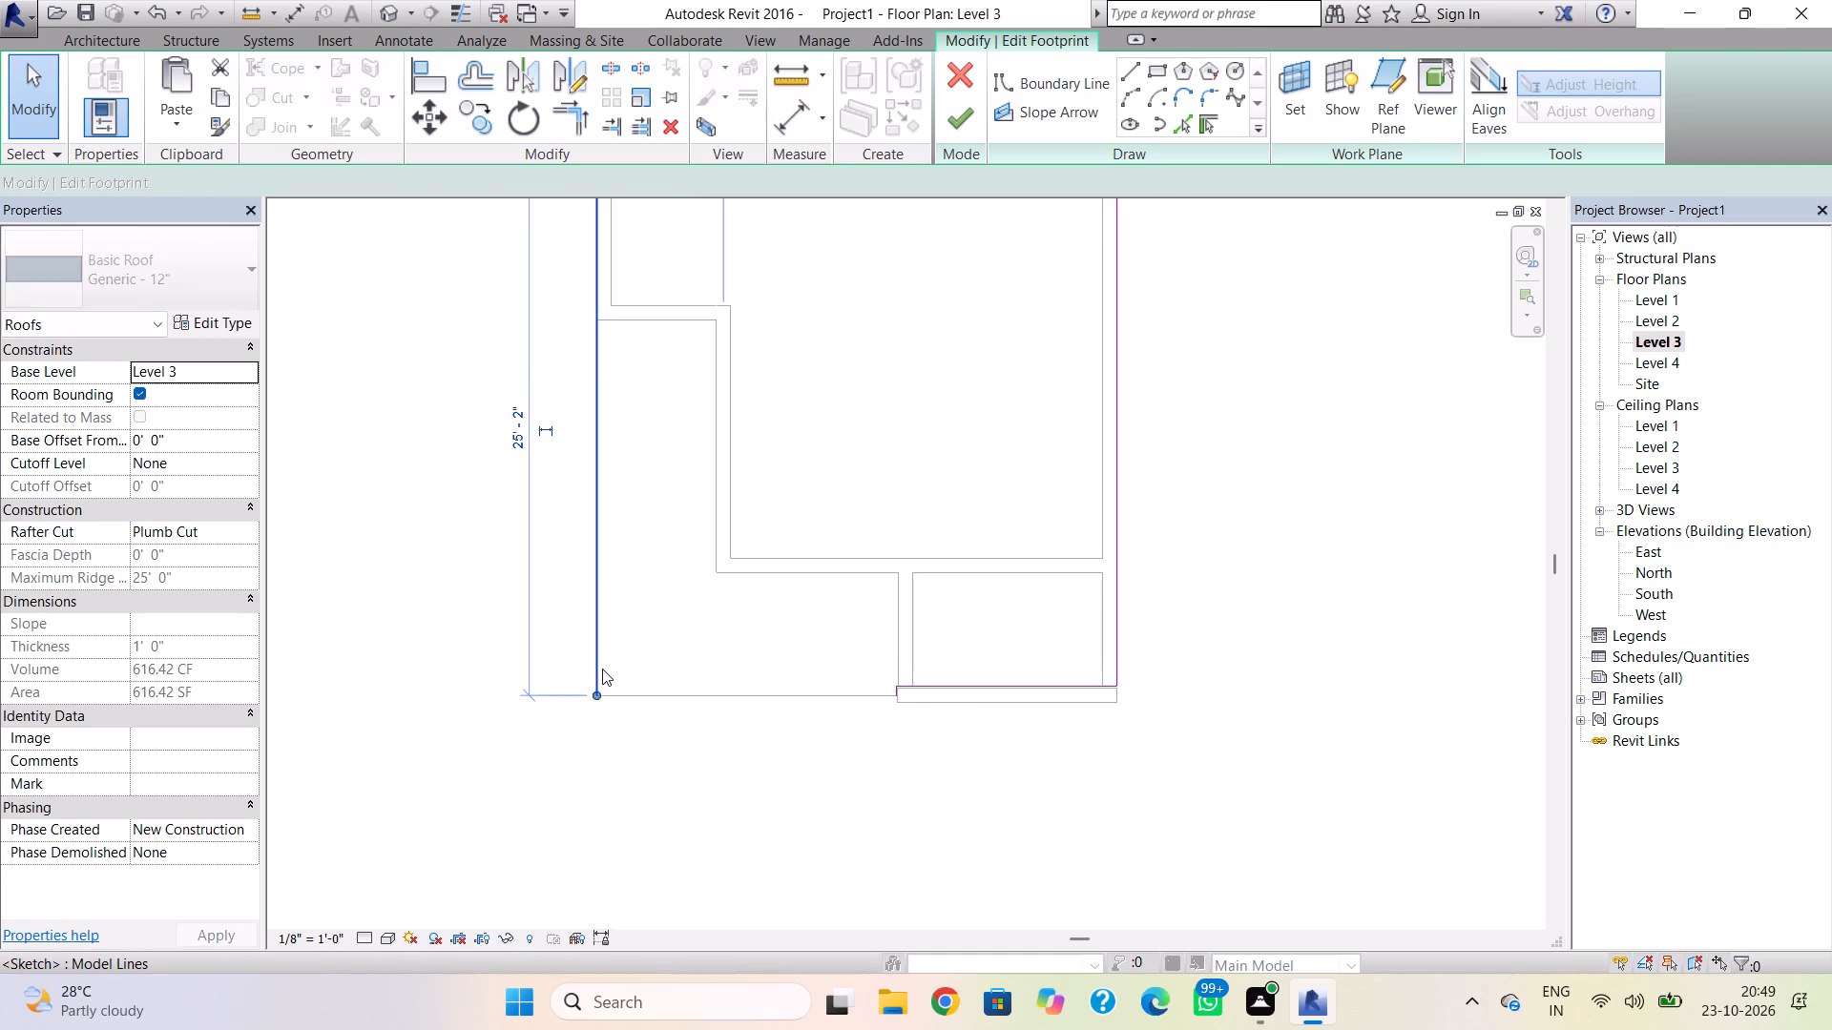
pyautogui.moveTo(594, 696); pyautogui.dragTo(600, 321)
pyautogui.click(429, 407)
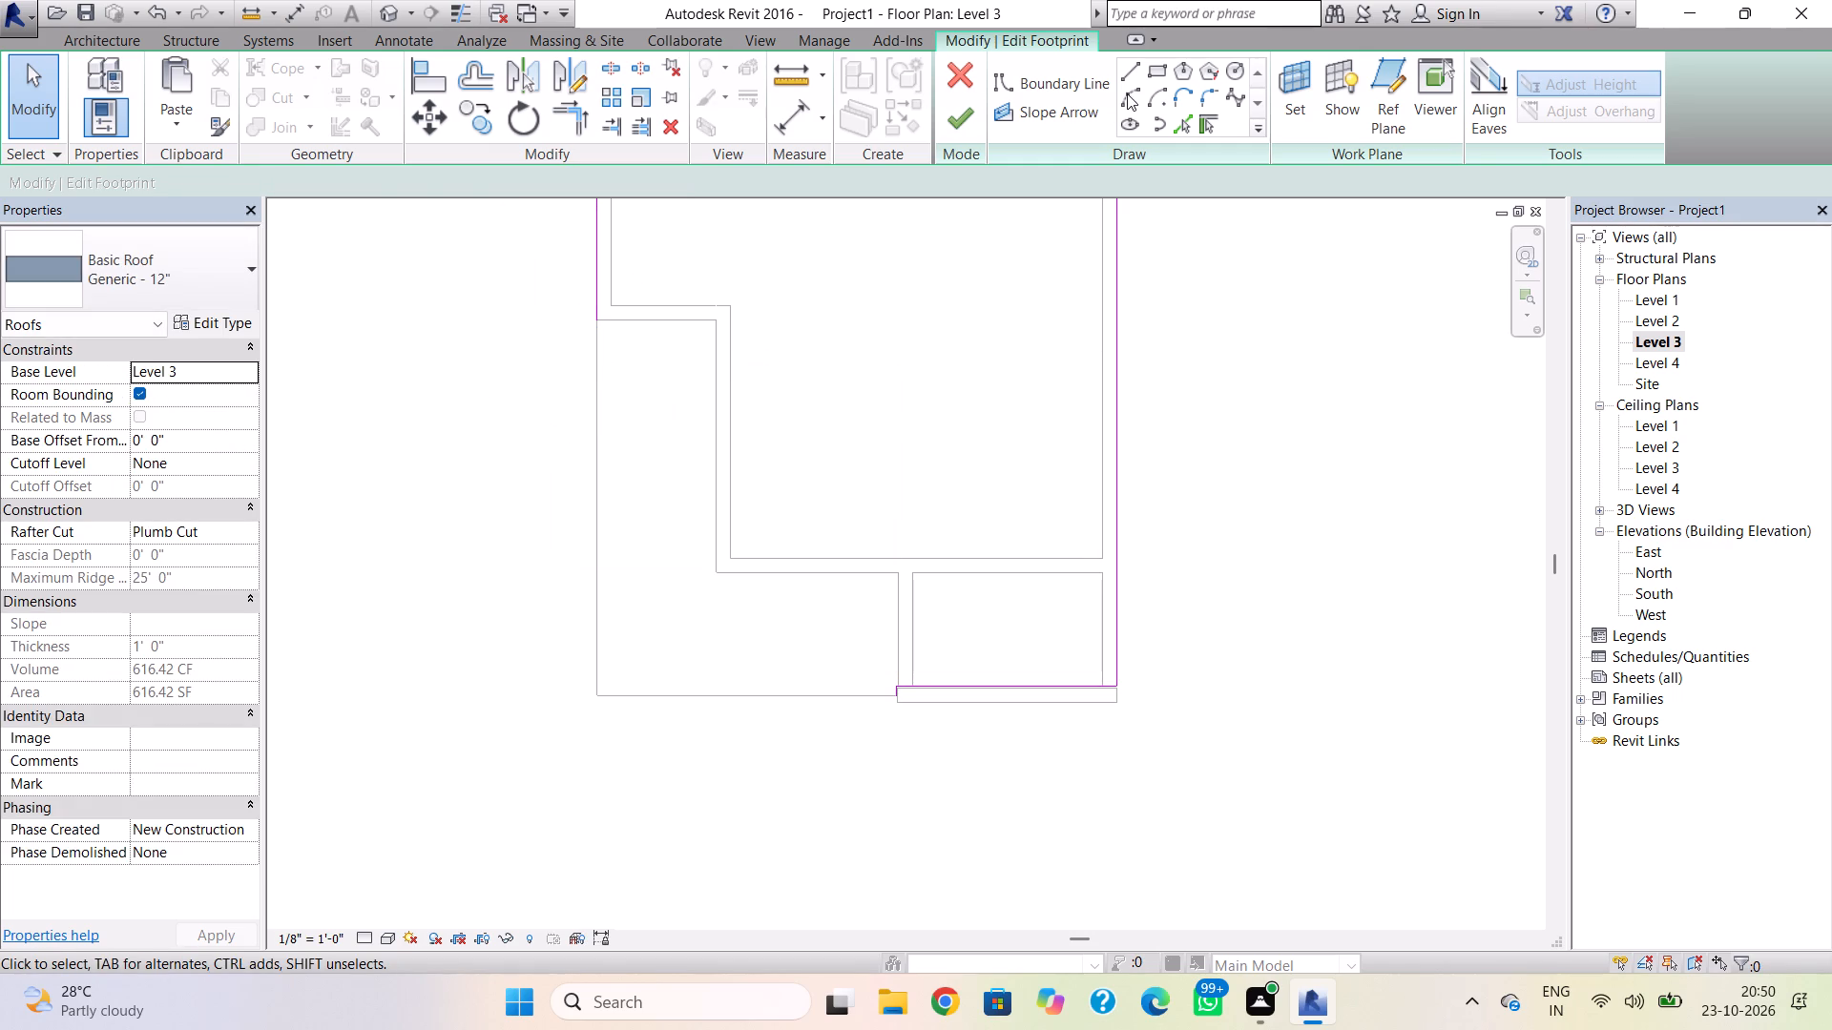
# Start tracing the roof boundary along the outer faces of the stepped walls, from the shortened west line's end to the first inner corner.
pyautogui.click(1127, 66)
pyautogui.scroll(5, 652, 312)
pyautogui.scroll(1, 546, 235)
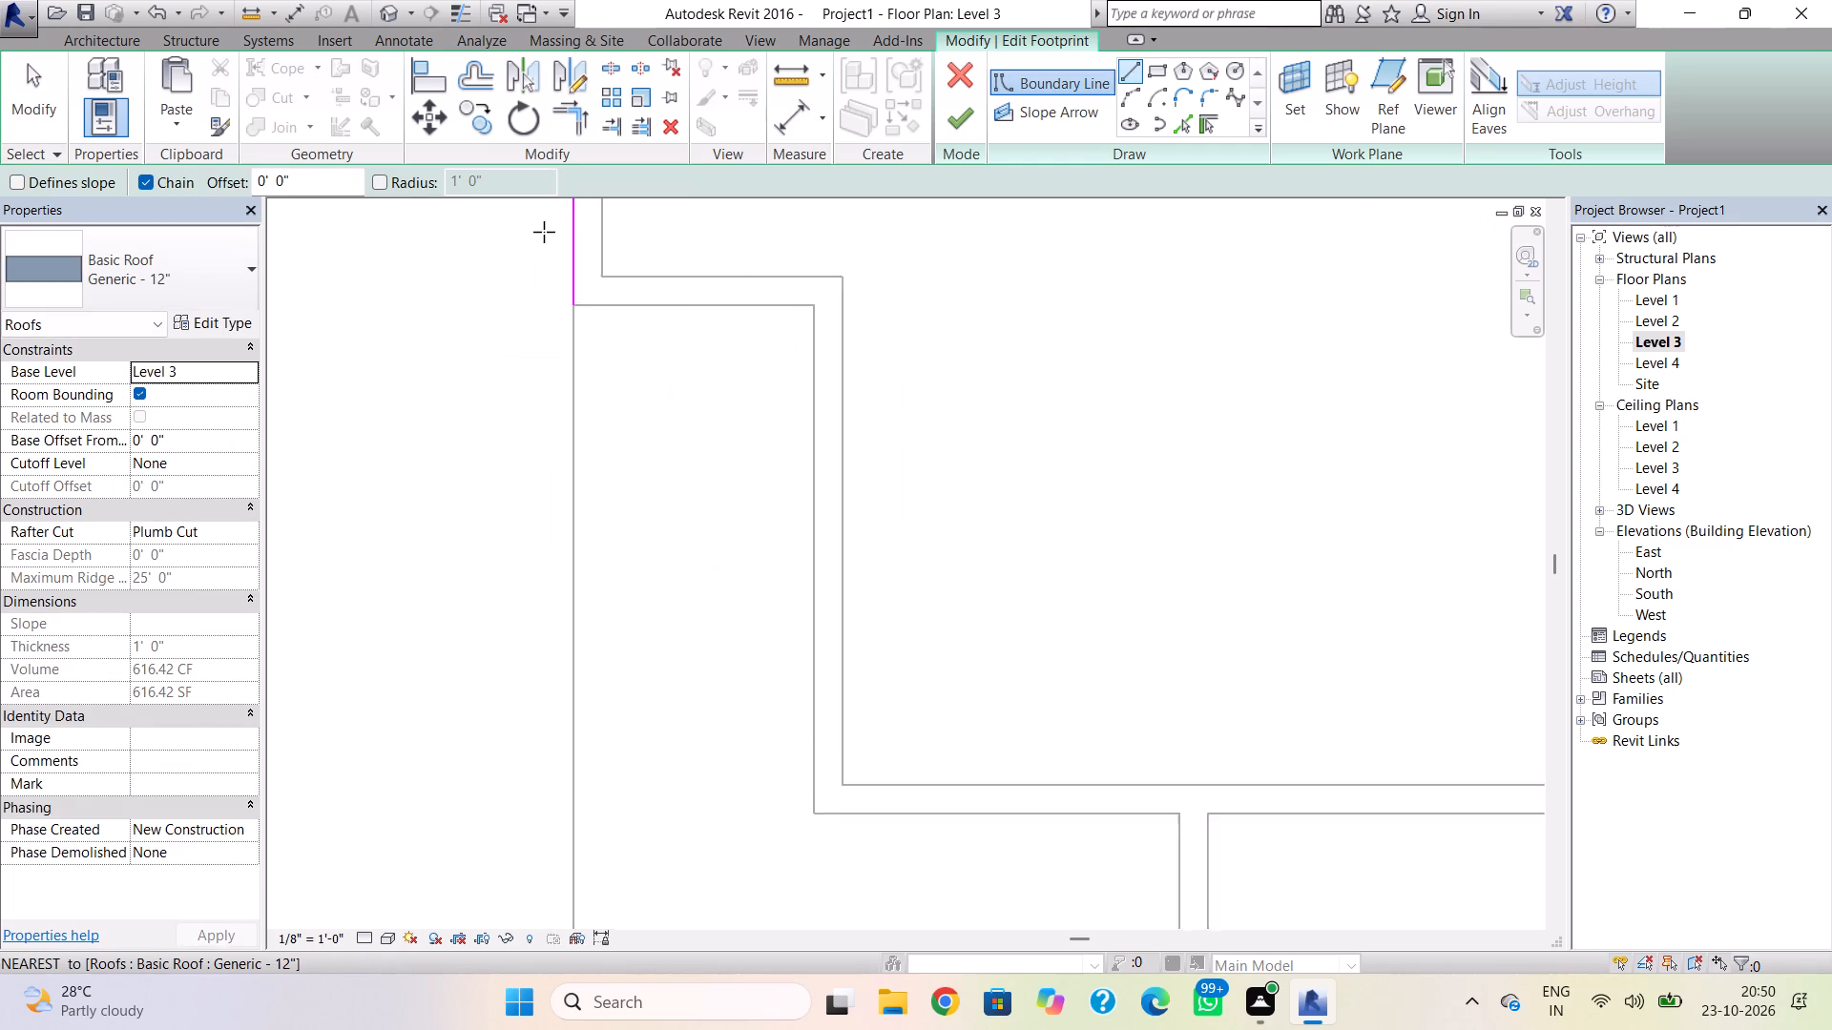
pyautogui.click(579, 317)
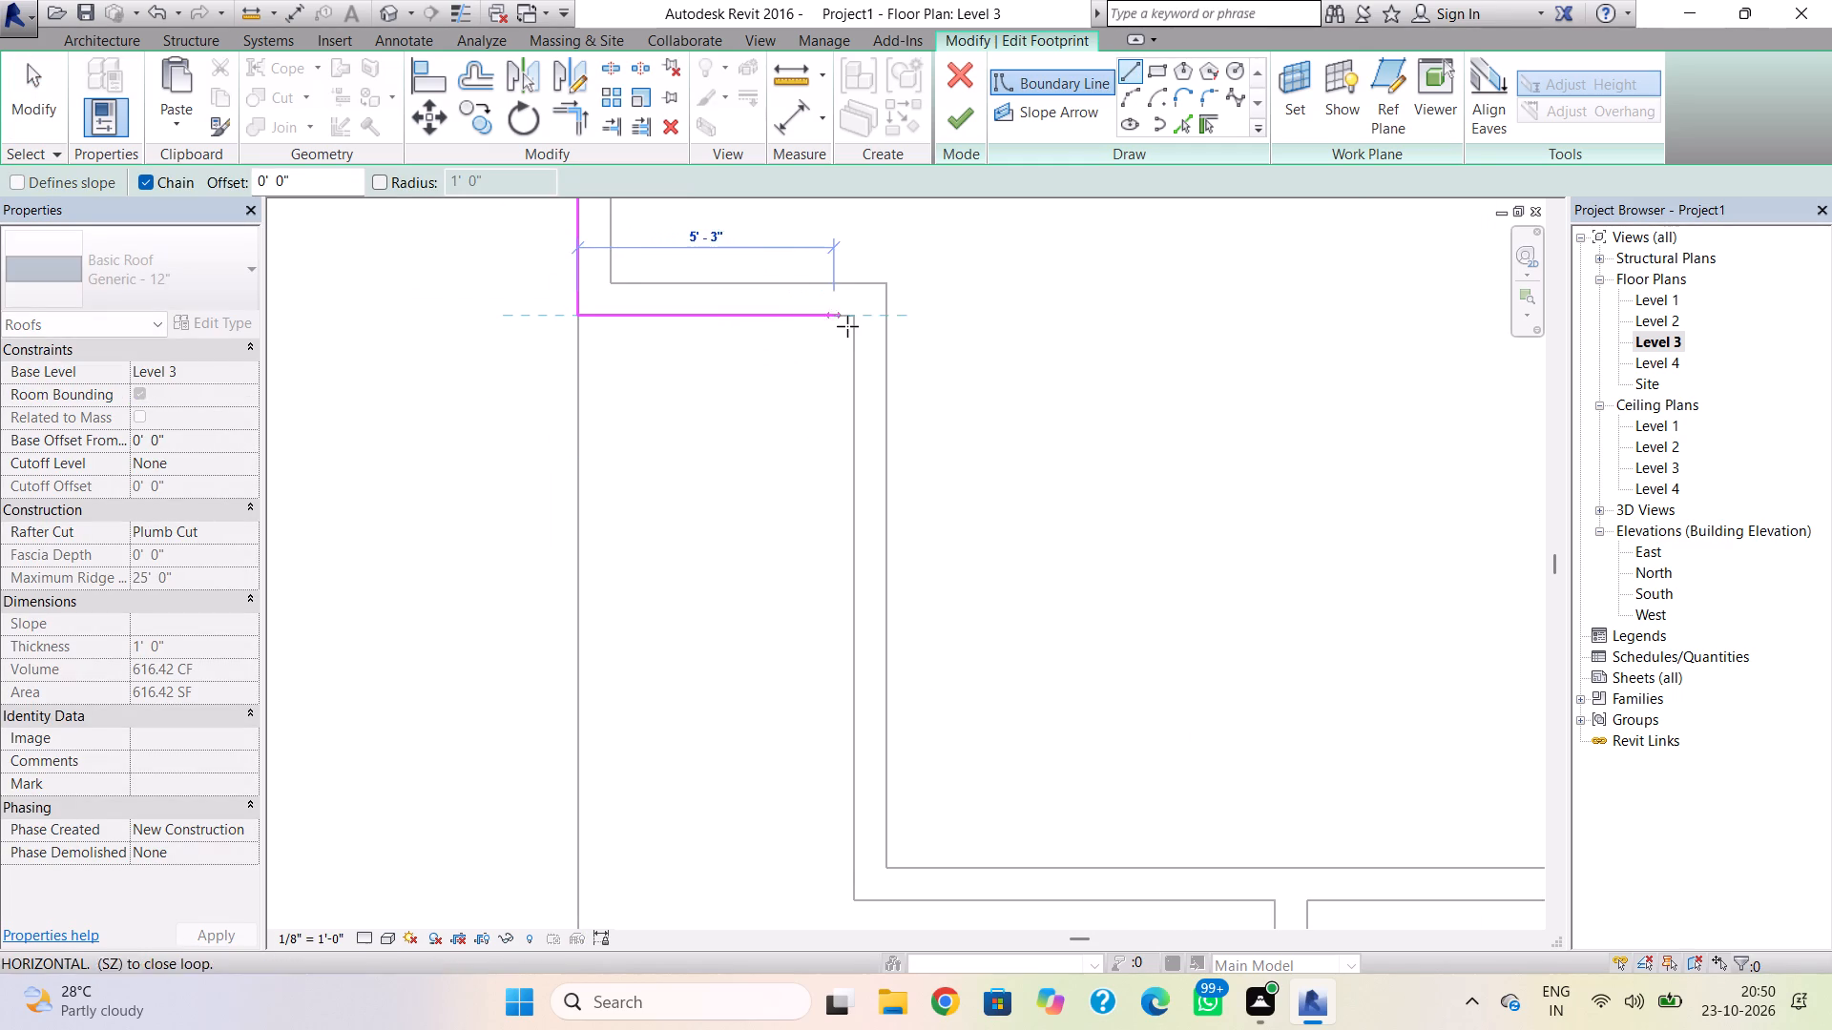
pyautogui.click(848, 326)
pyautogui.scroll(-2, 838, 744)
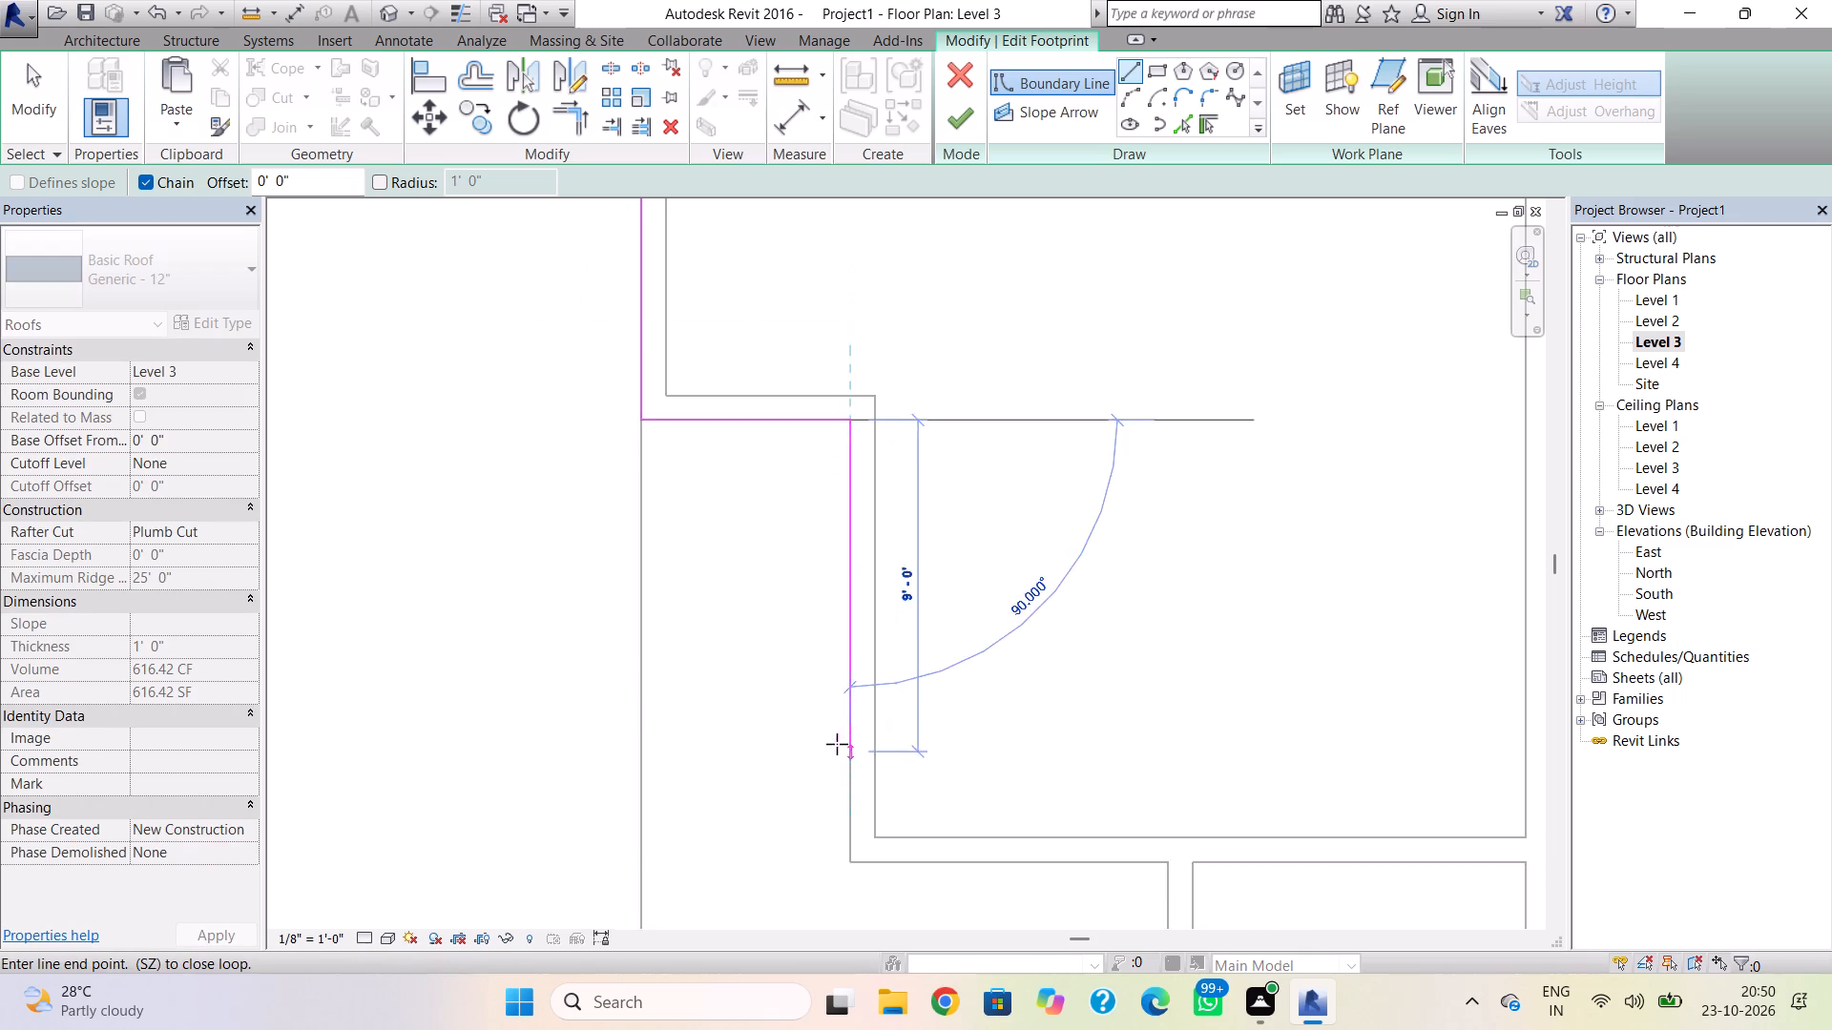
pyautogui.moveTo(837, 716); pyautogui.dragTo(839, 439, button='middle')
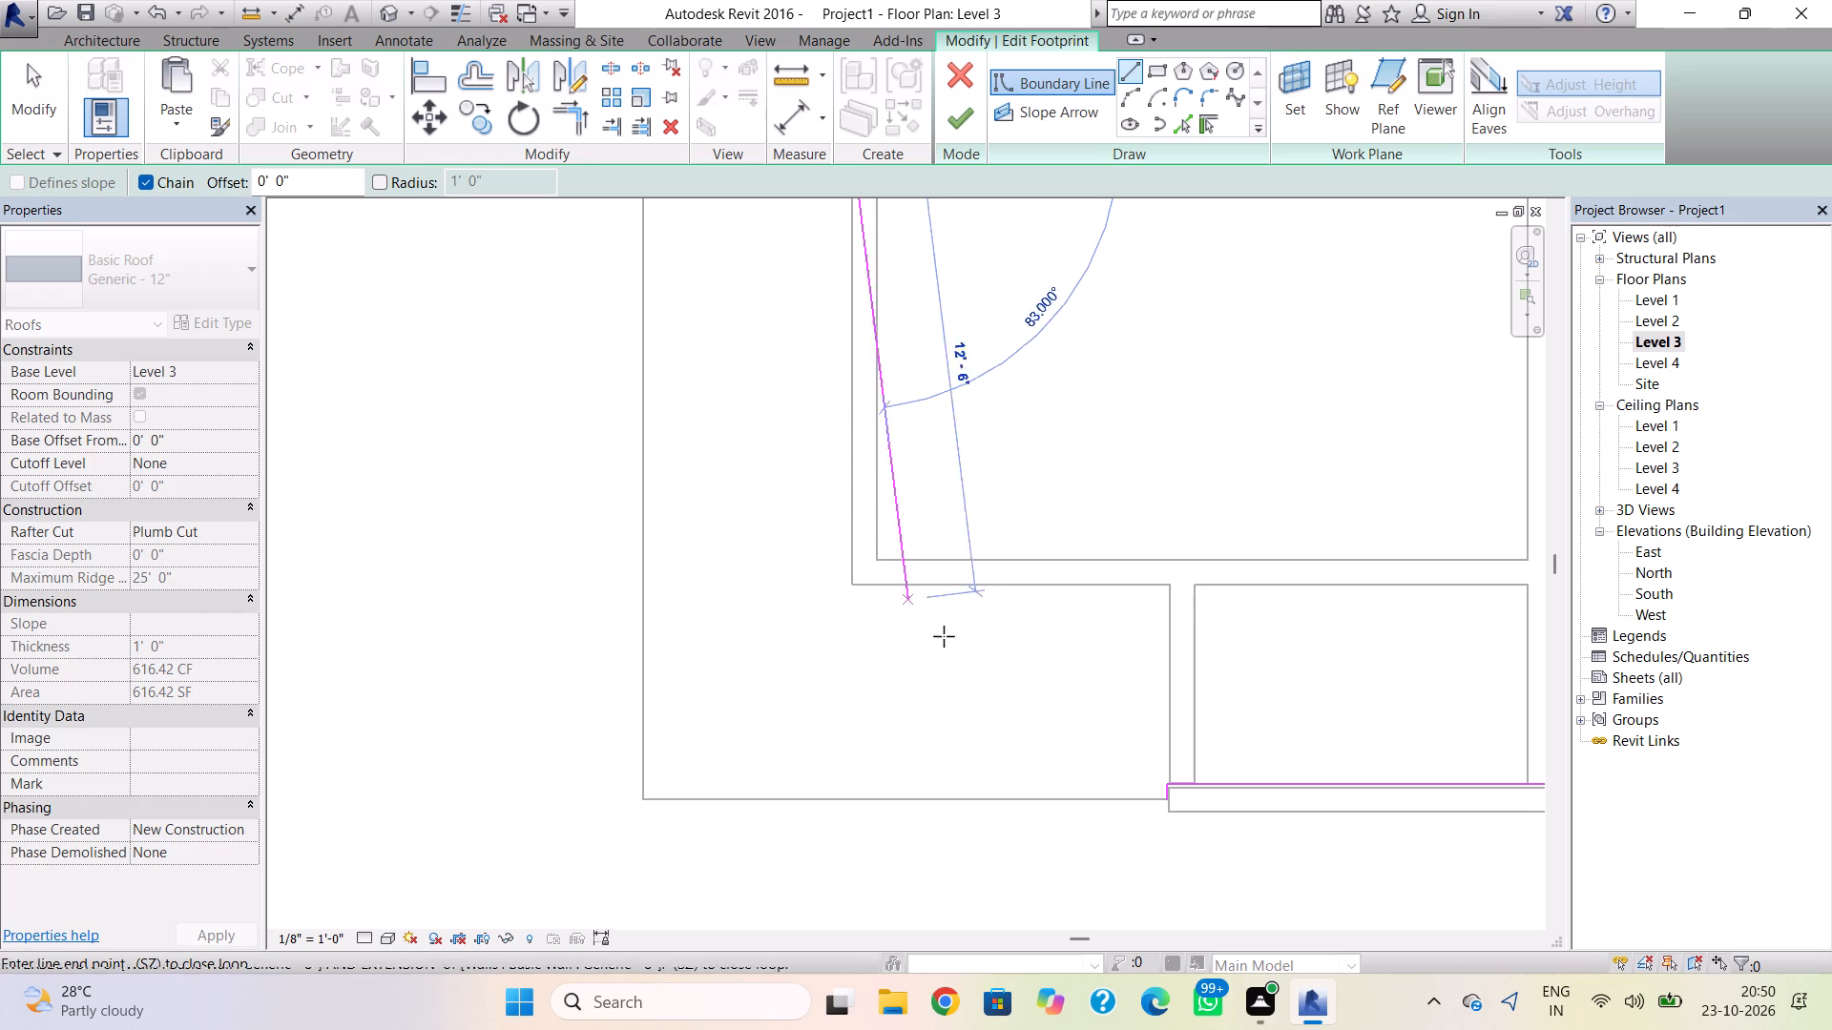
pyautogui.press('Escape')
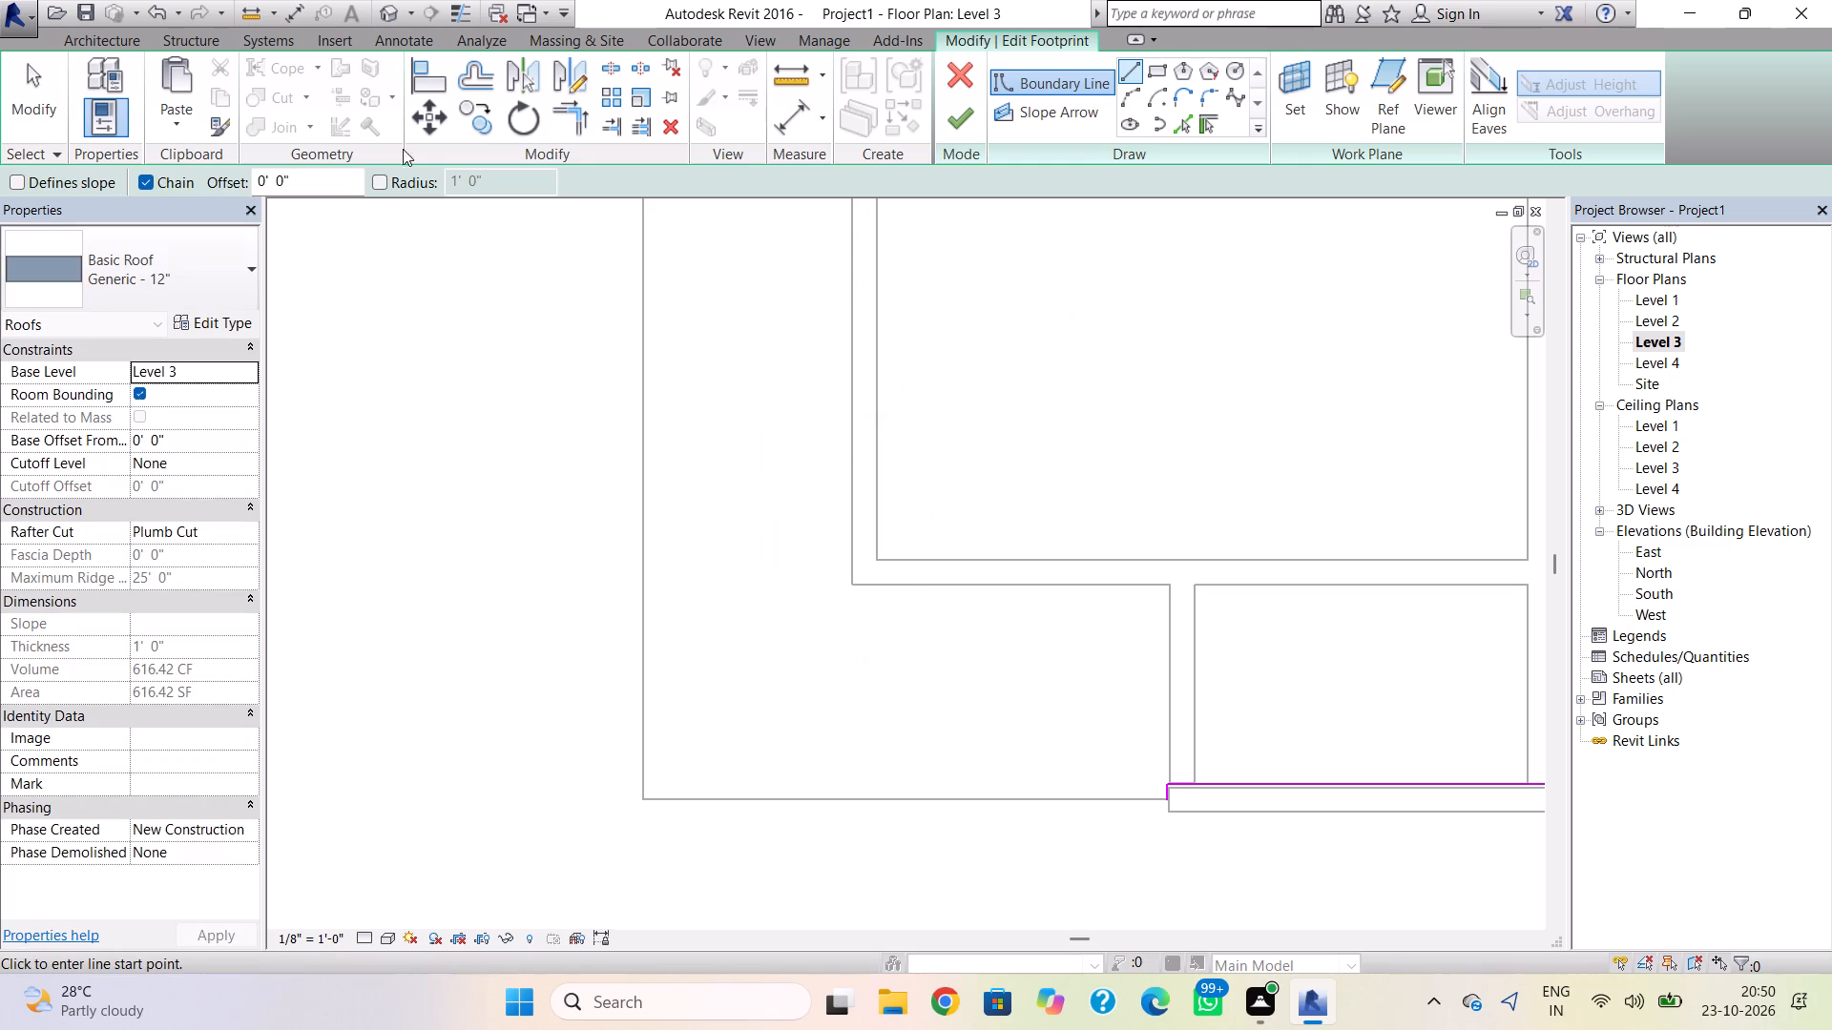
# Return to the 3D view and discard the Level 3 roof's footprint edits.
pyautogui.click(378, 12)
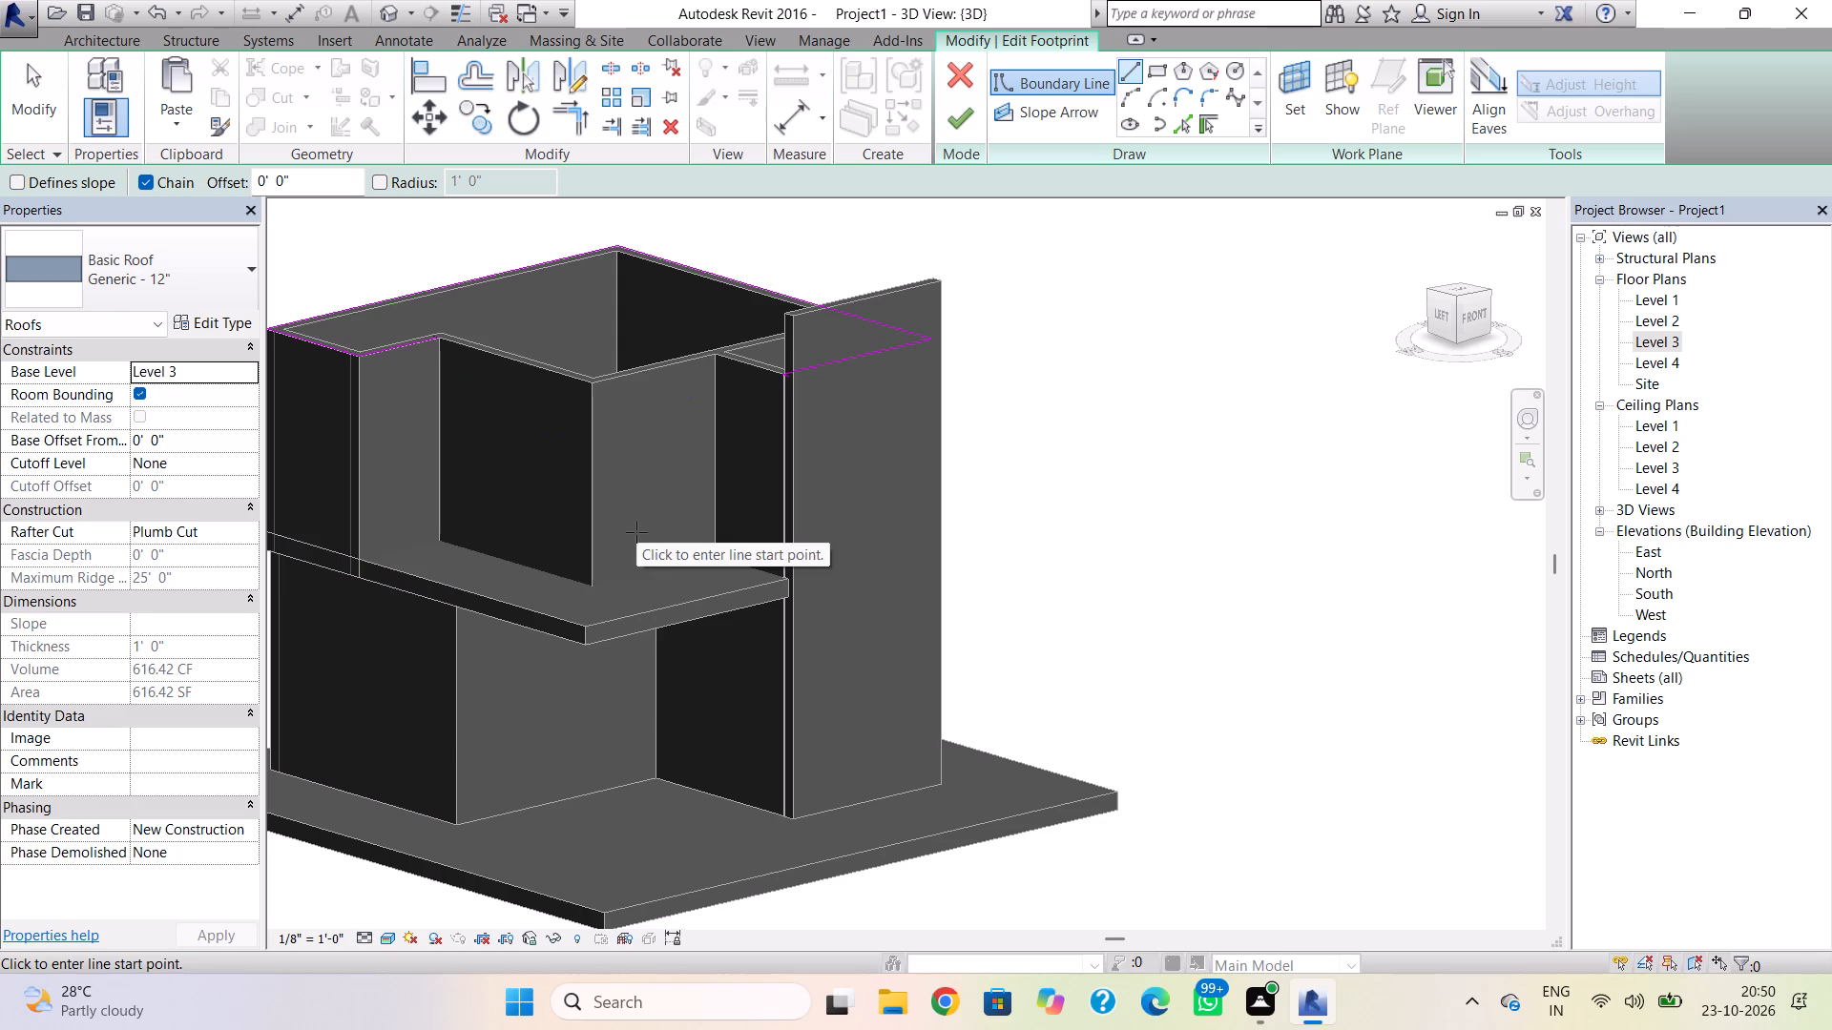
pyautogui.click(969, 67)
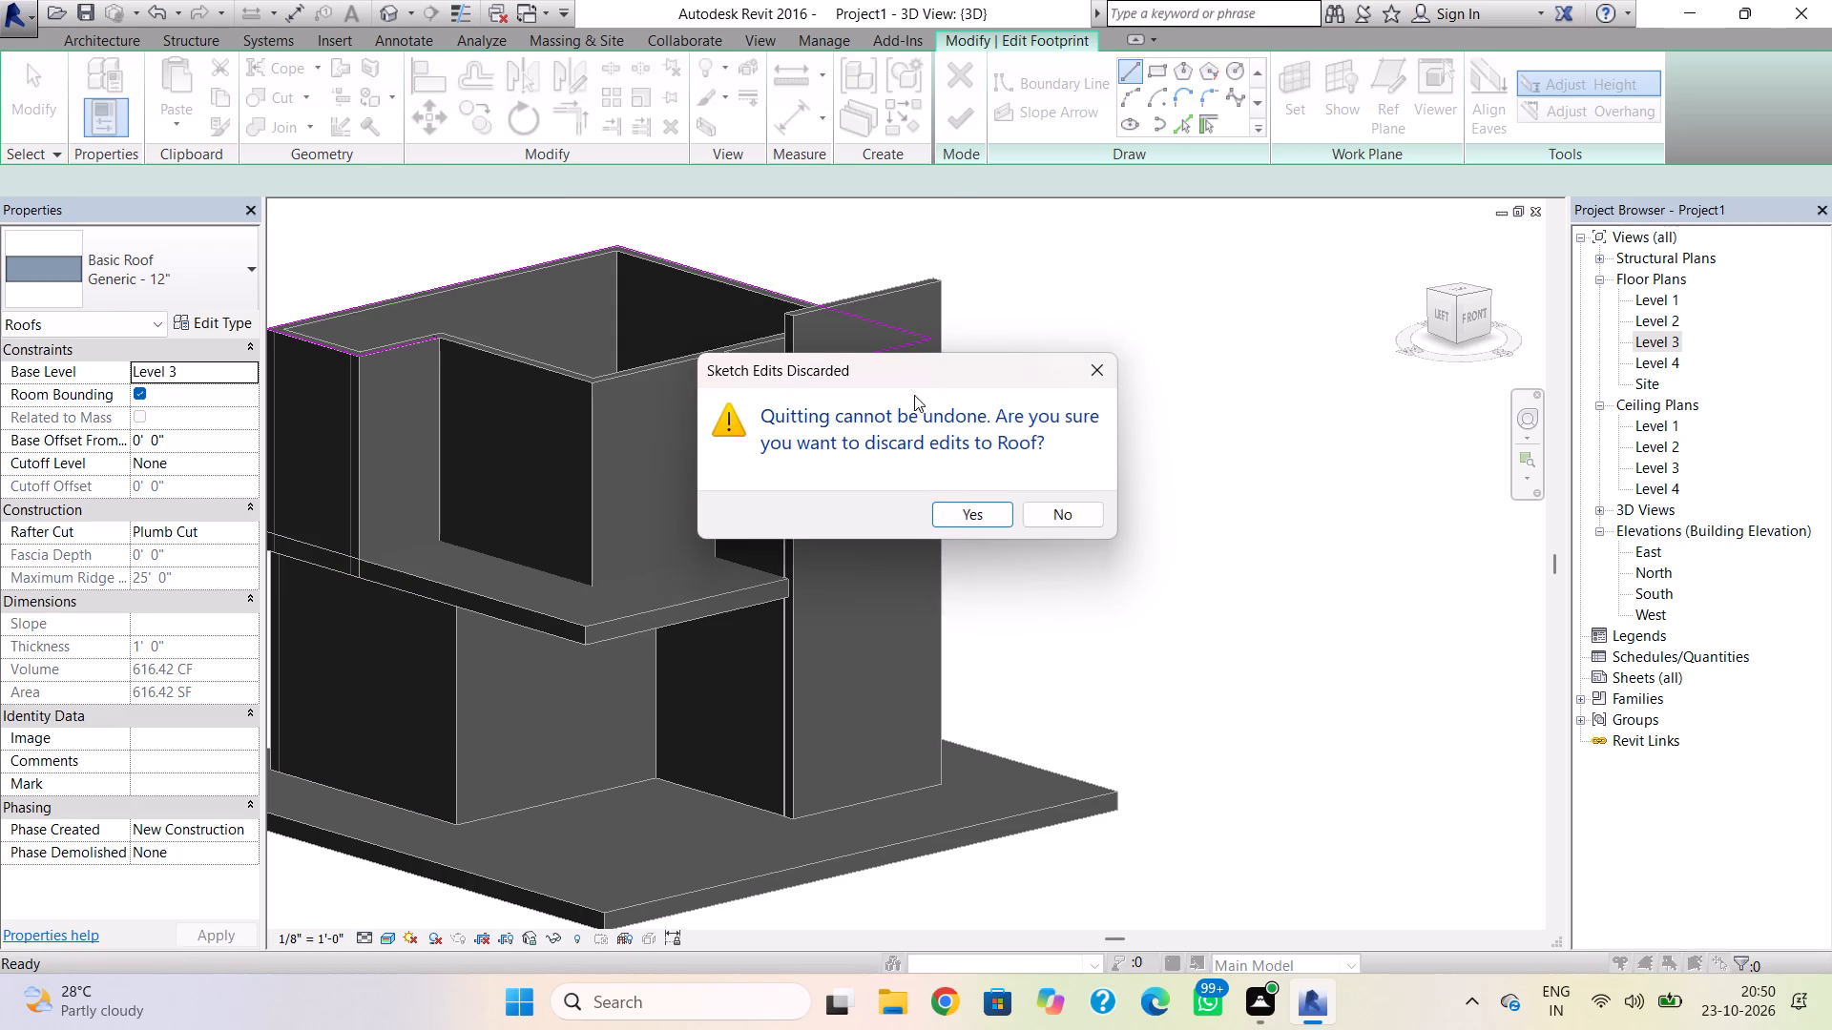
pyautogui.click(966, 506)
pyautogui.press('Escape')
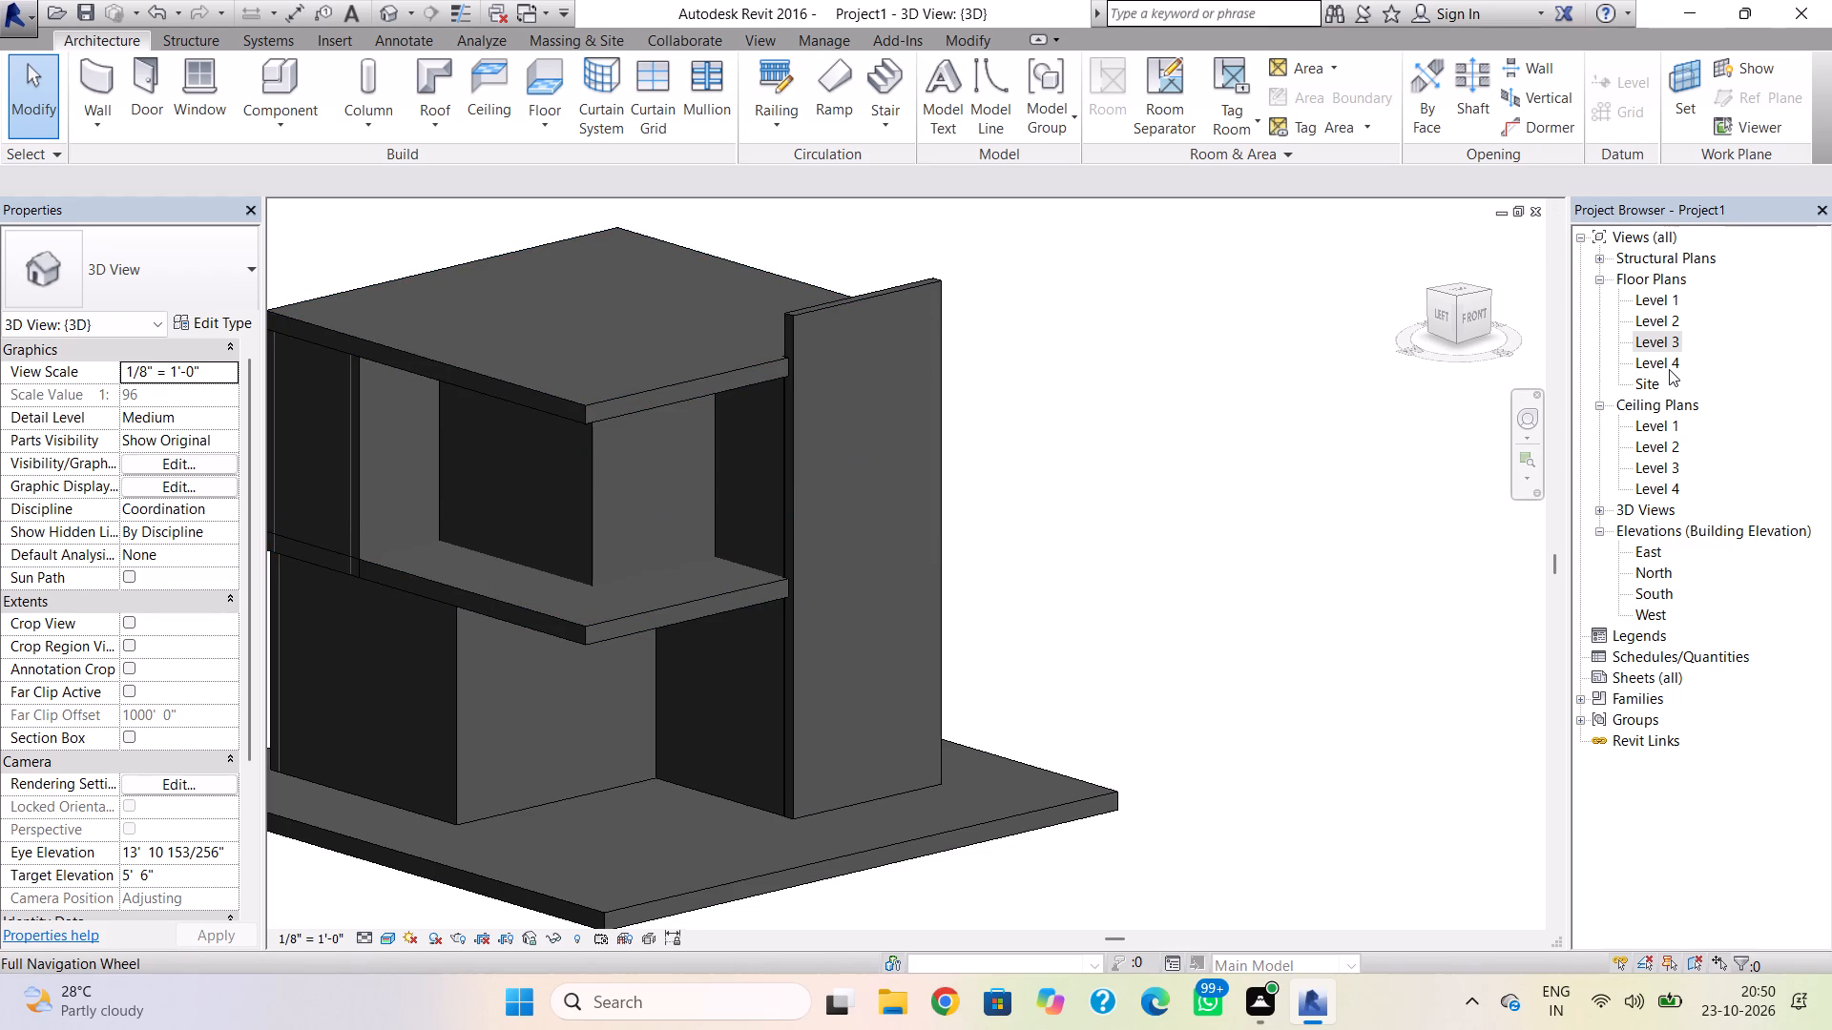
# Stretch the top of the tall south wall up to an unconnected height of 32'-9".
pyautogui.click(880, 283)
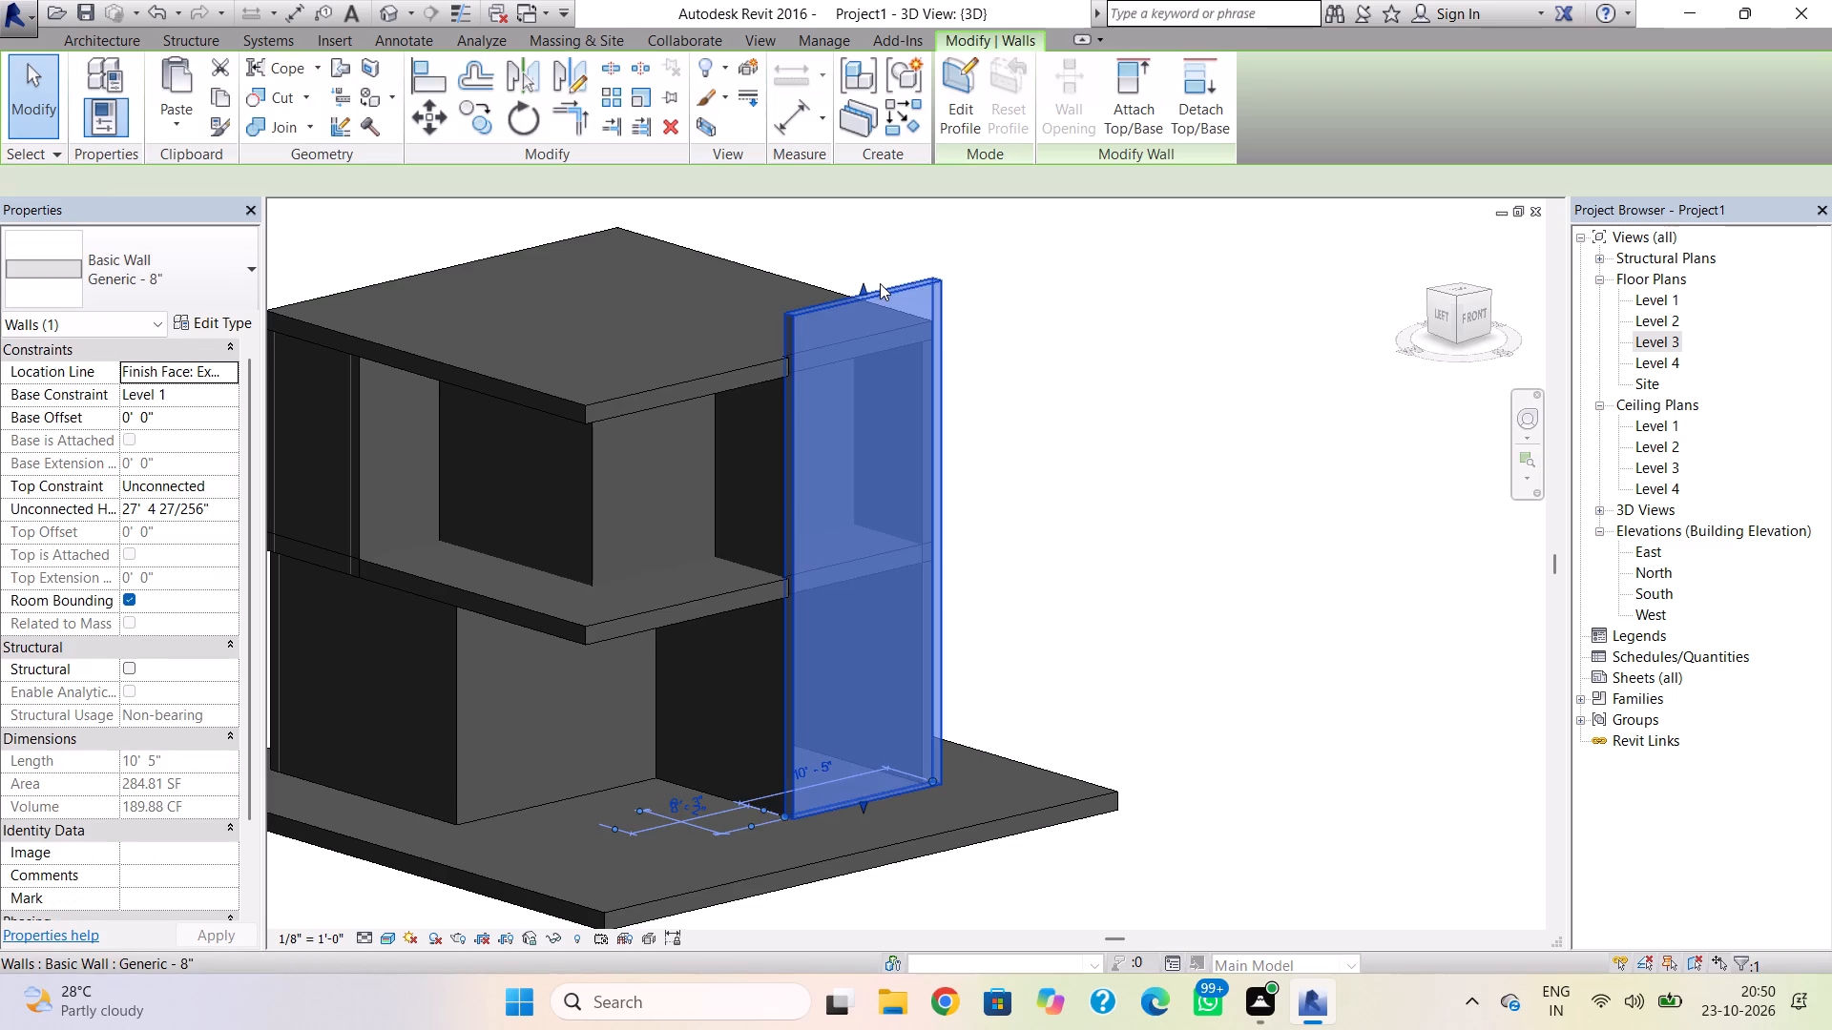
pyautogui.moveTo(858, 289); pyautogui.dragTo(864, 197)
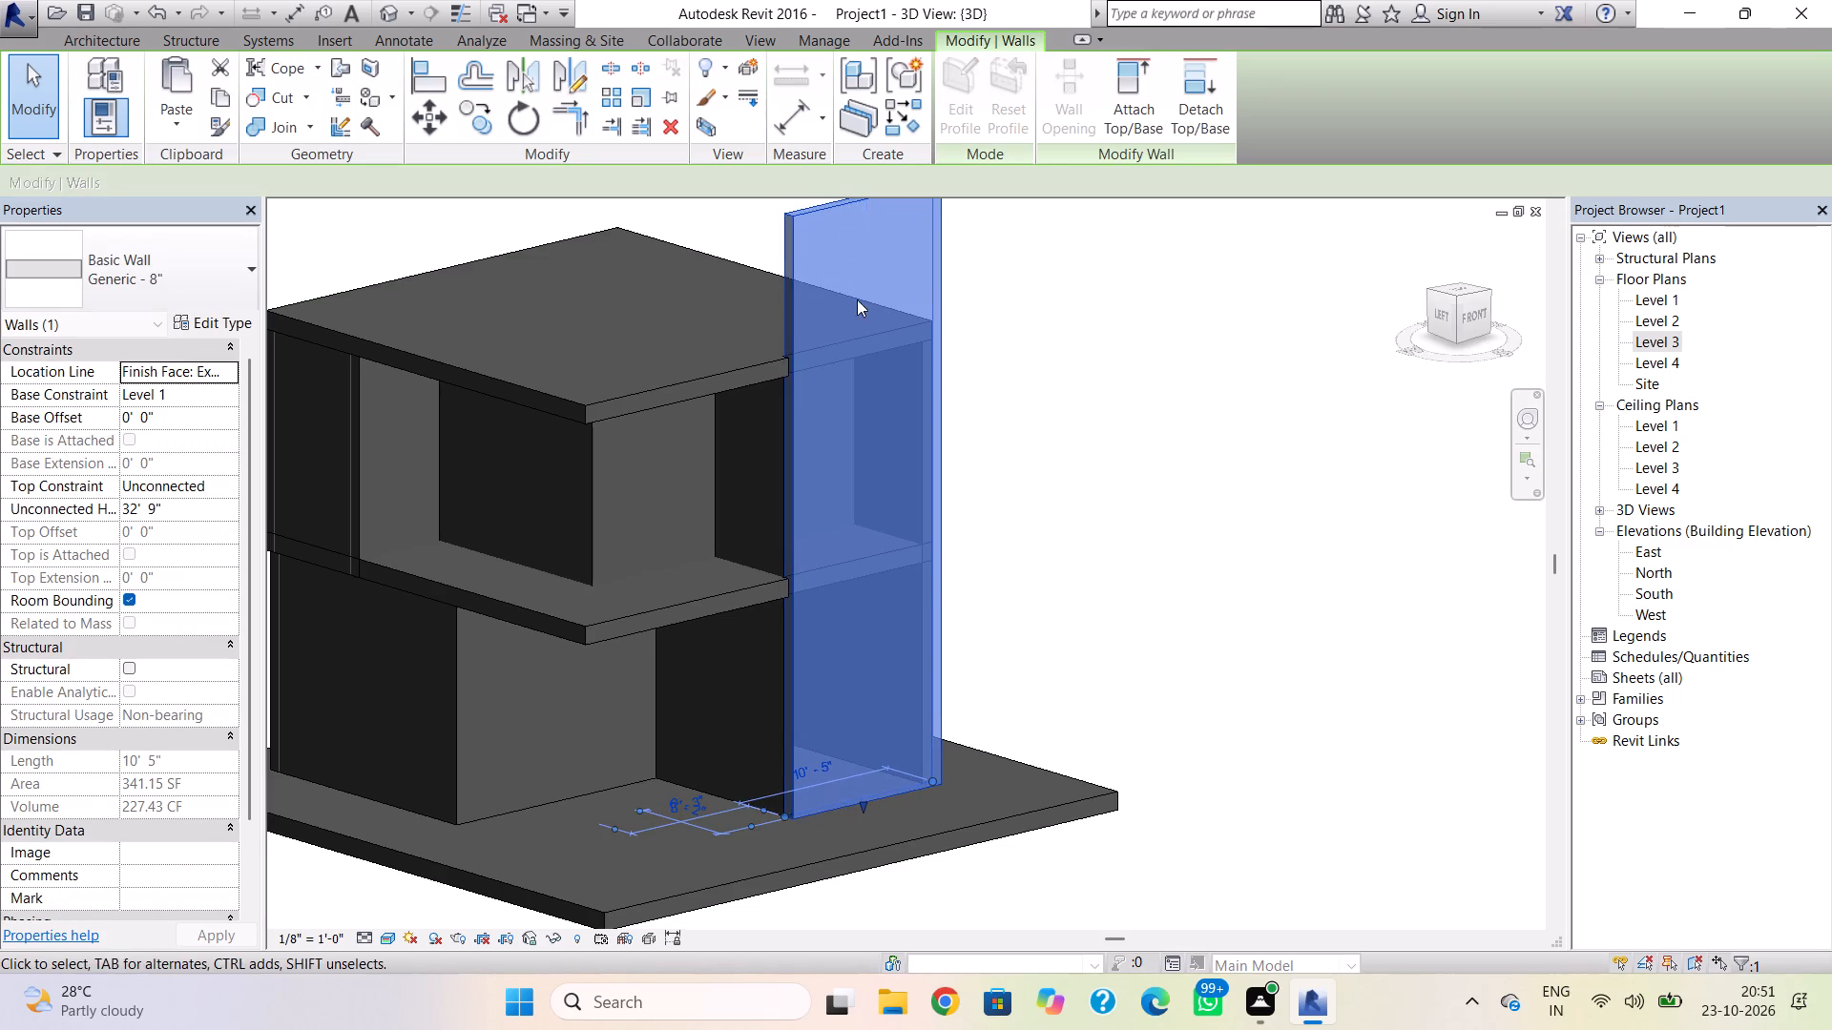
# Copy the Level 3 roof and paste it aligned to Level 4.
pyautogui.moveTo(892, 345); pyautogui.dragTo(1257, 384, button='middle')
pyautogui.click(1094, 427)
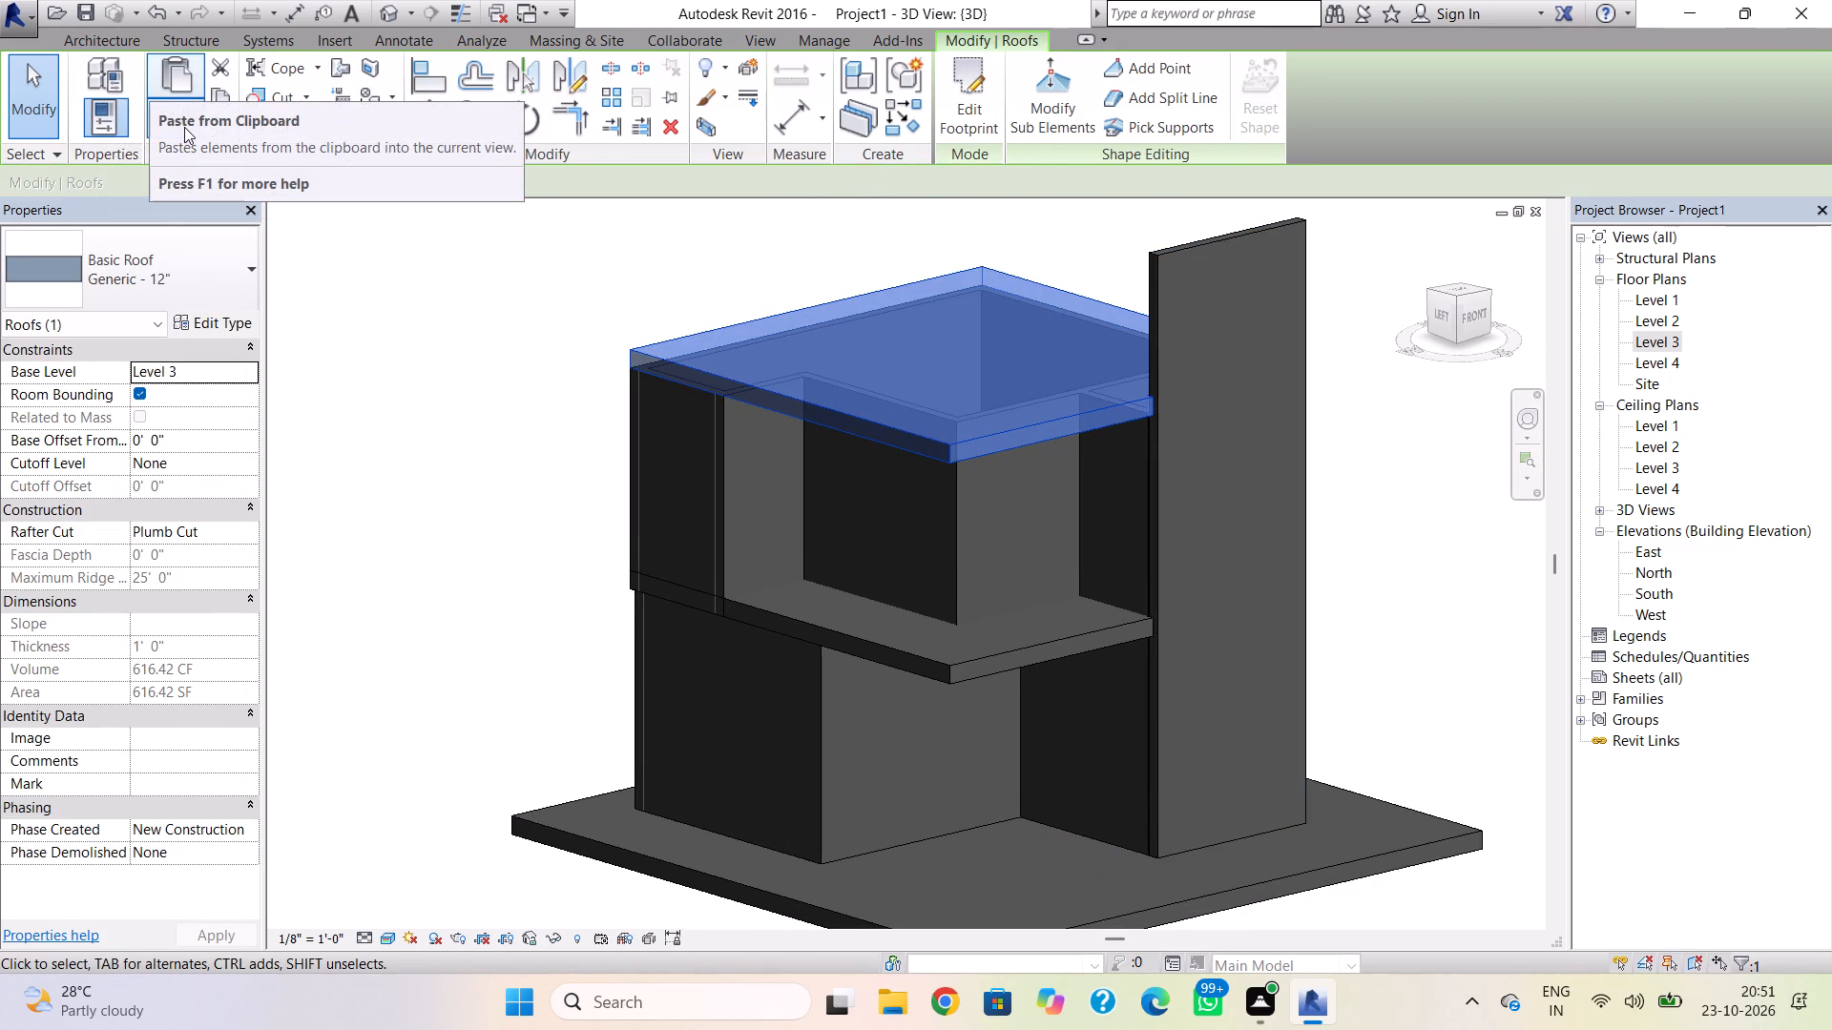
pyautogui.click(219, 106)
pyautogui.click(192, 121)
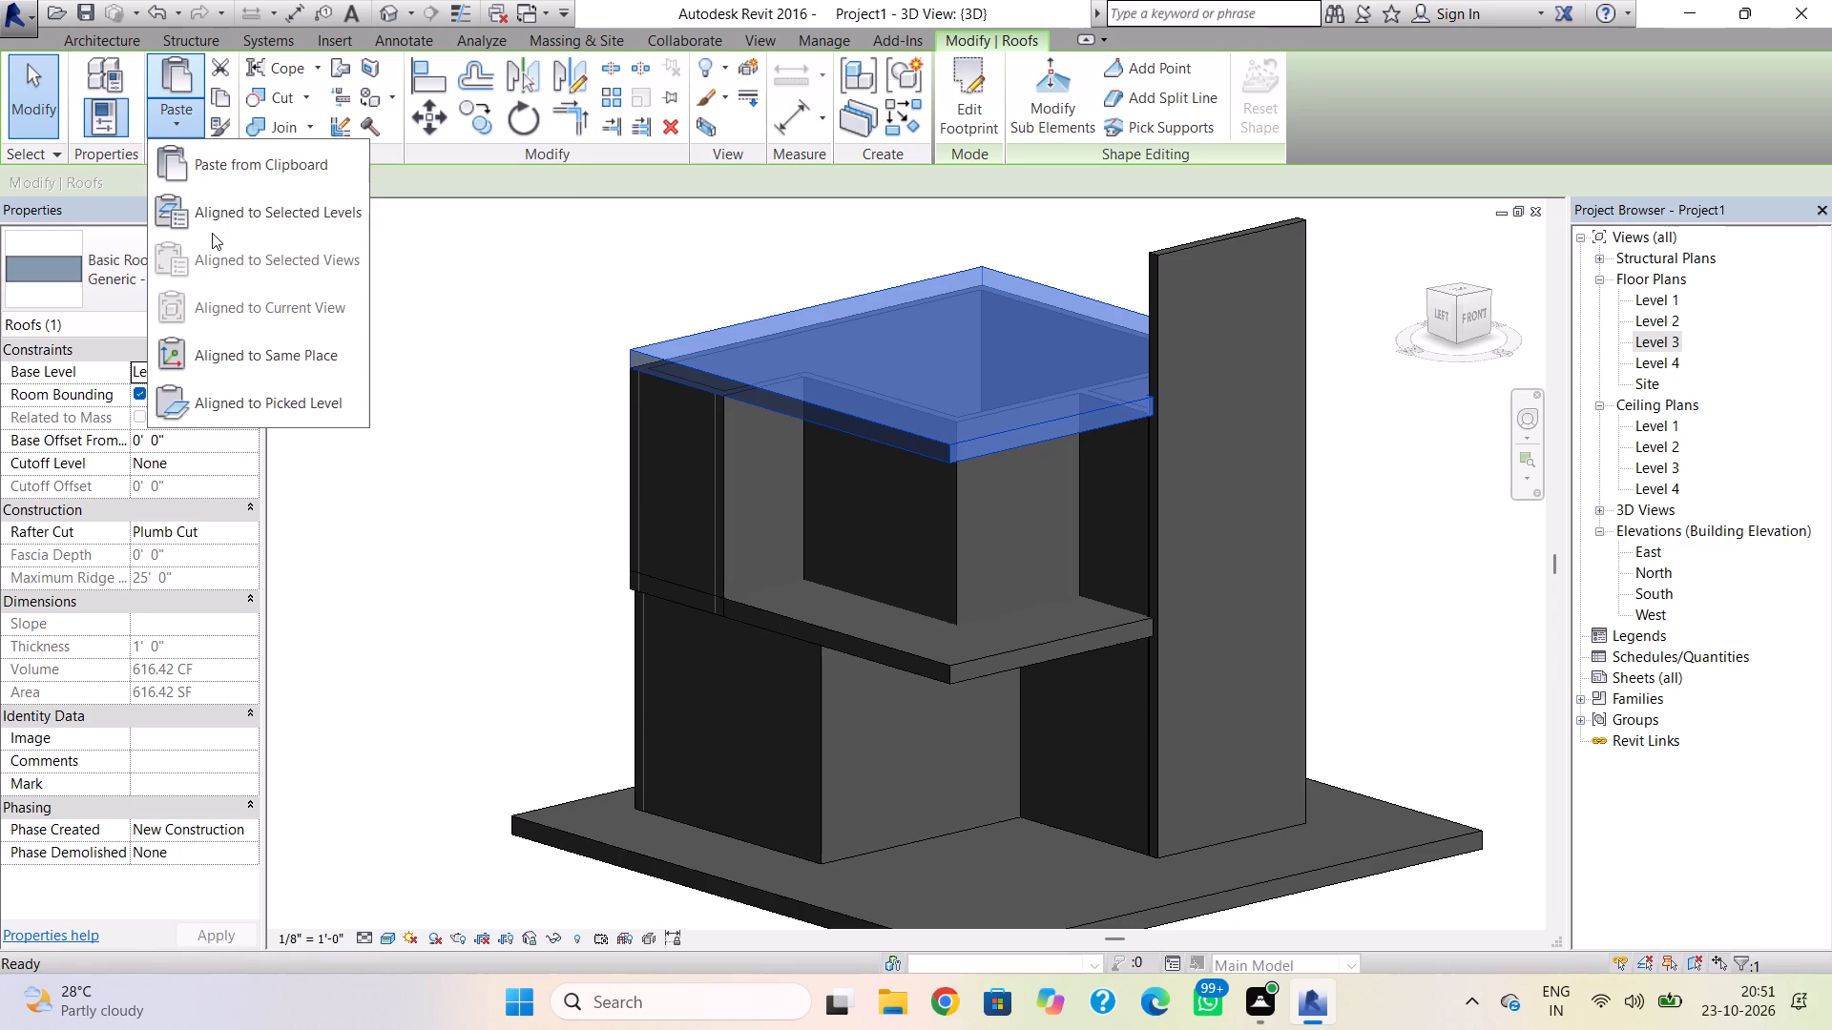
pyautogui.click(215, 216)
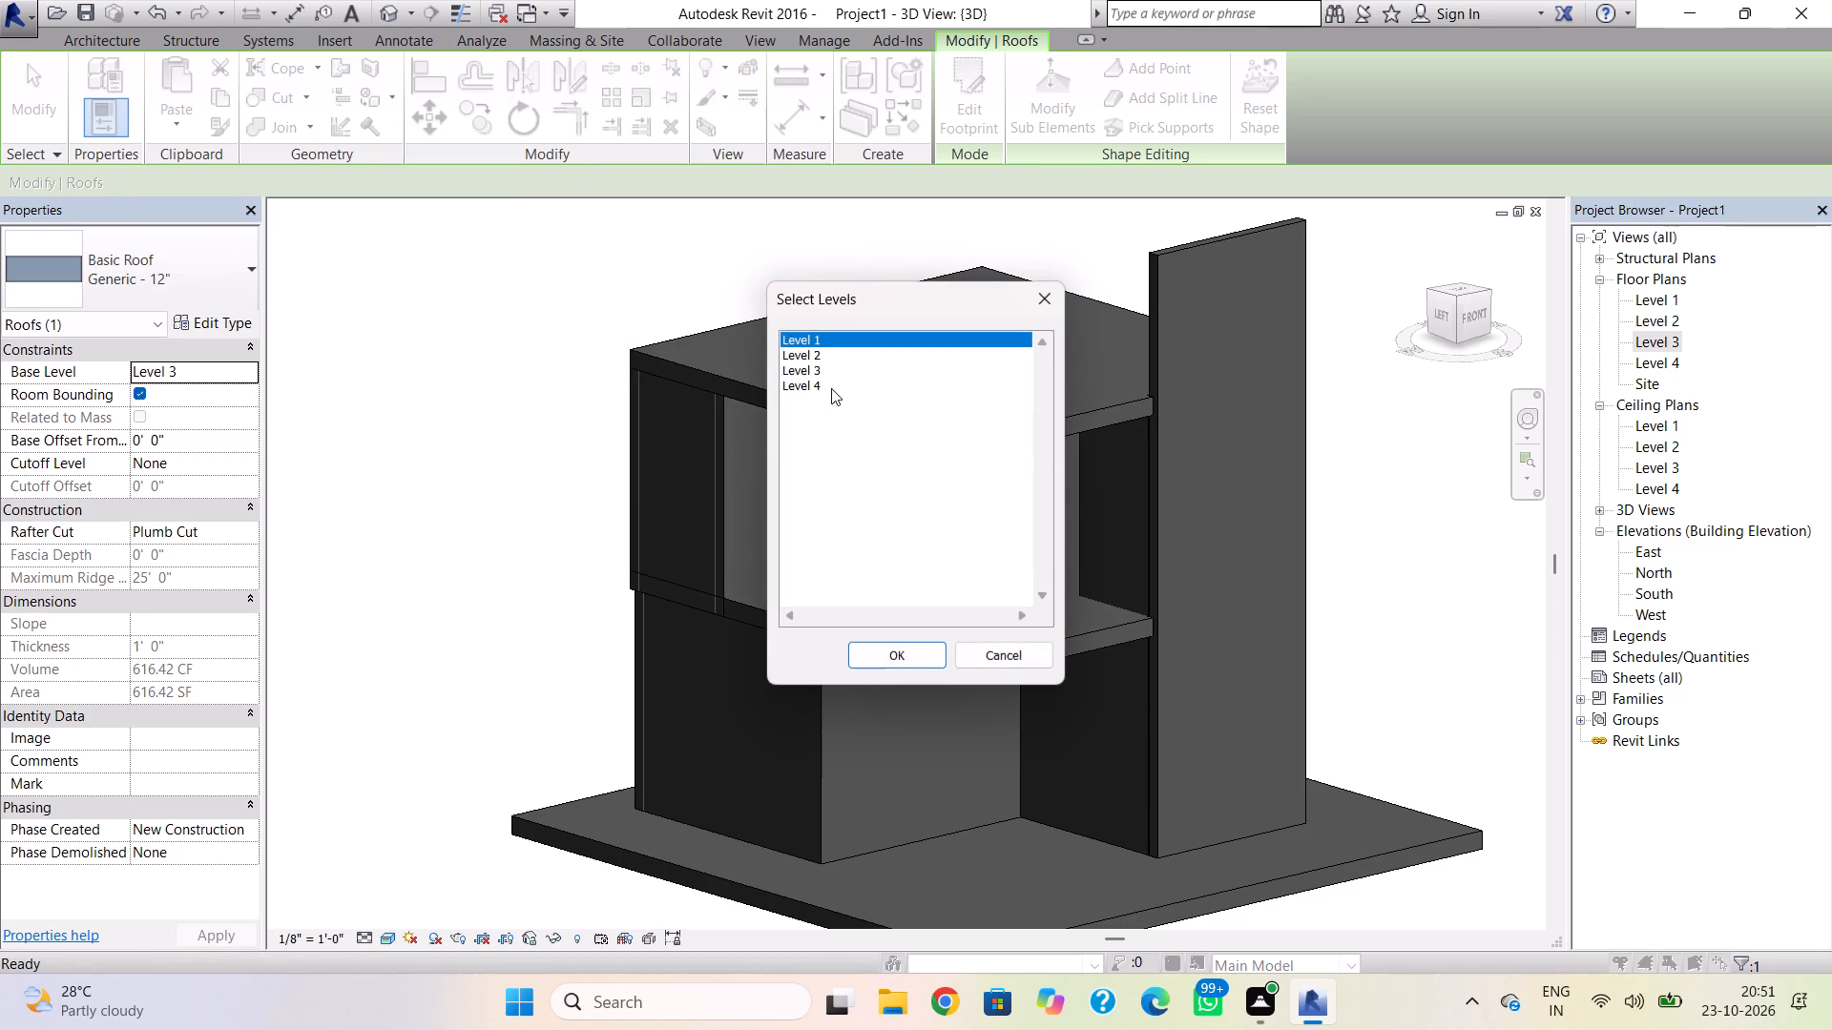
pyautogui.click(831, 388)
pyautogui.click(906, 661)
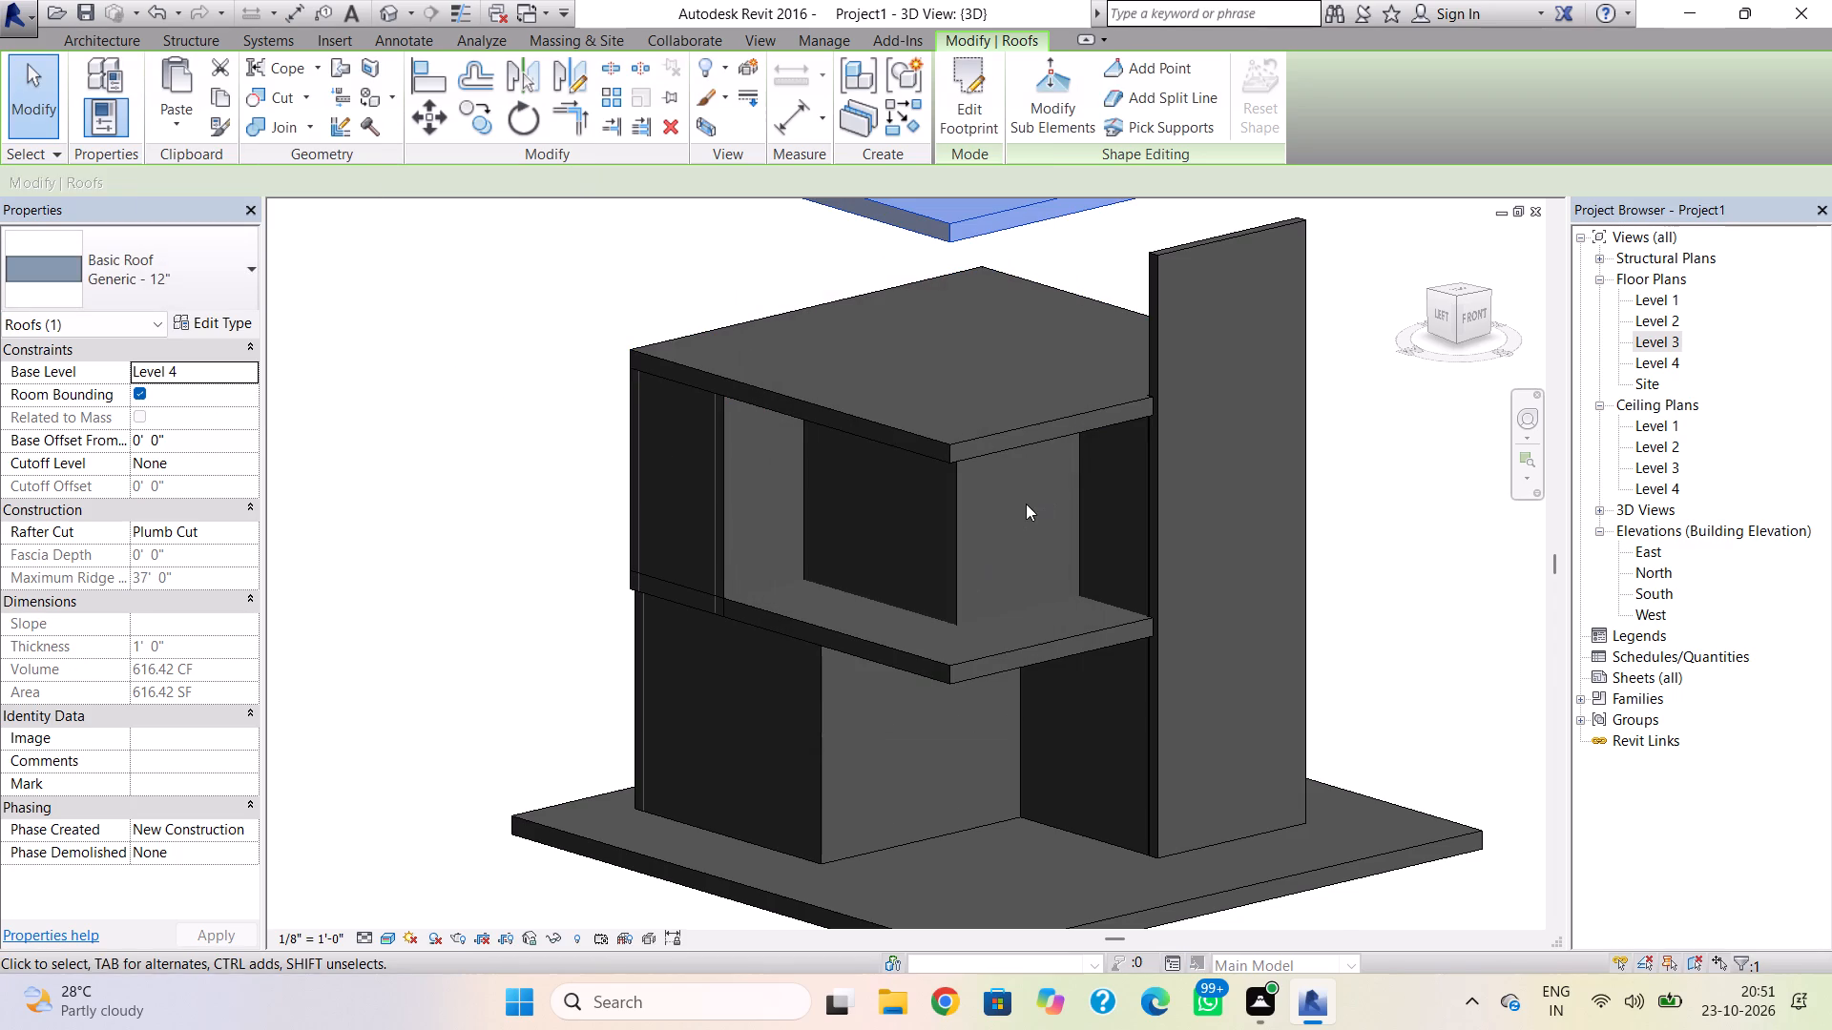
# Stretch the tall south wall up to the underside of the Level 4 roof, giving it a 36'-0" unconnected height.
pyautogui.scroll(-1, 1026, 504)
pyautogui.moveTo(1025, 514); pyautogui.dragTo(979, 620, button='middle')
pyautogui.click(1165, 384)
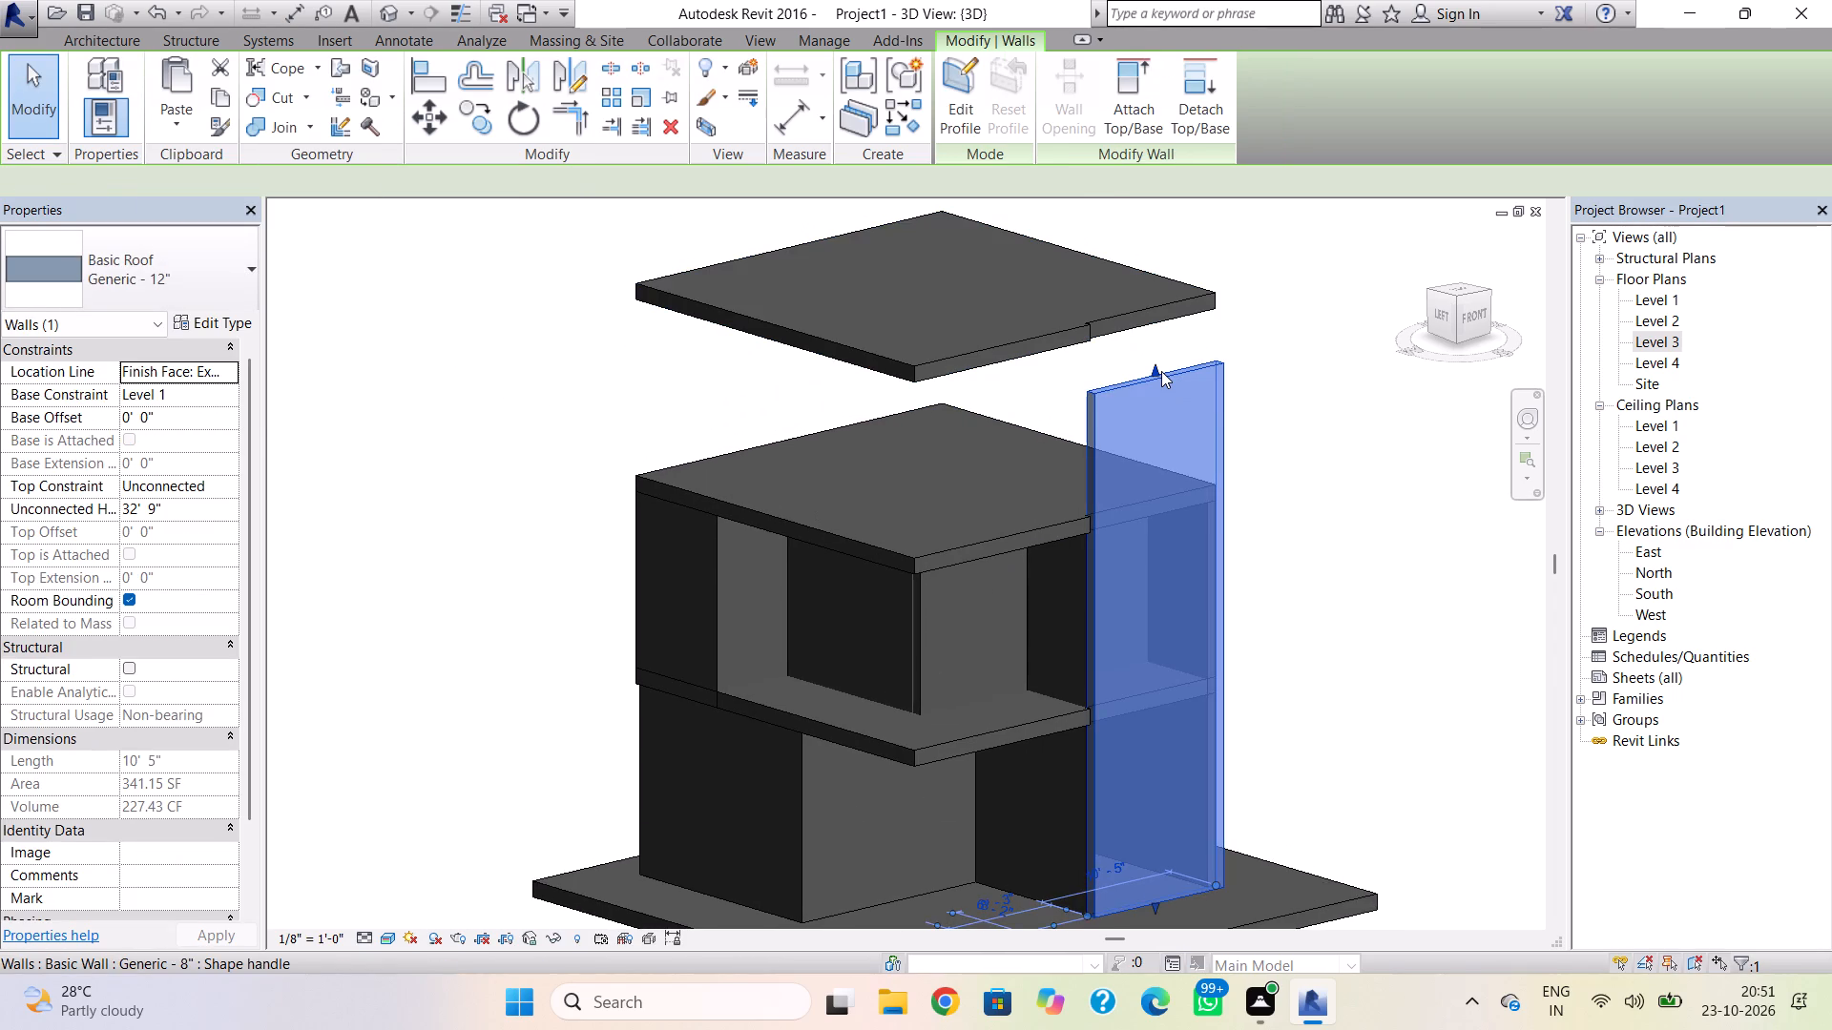
pyautogui.moveTo(1161, 371); pyautogui.dragTo(1160, 307)
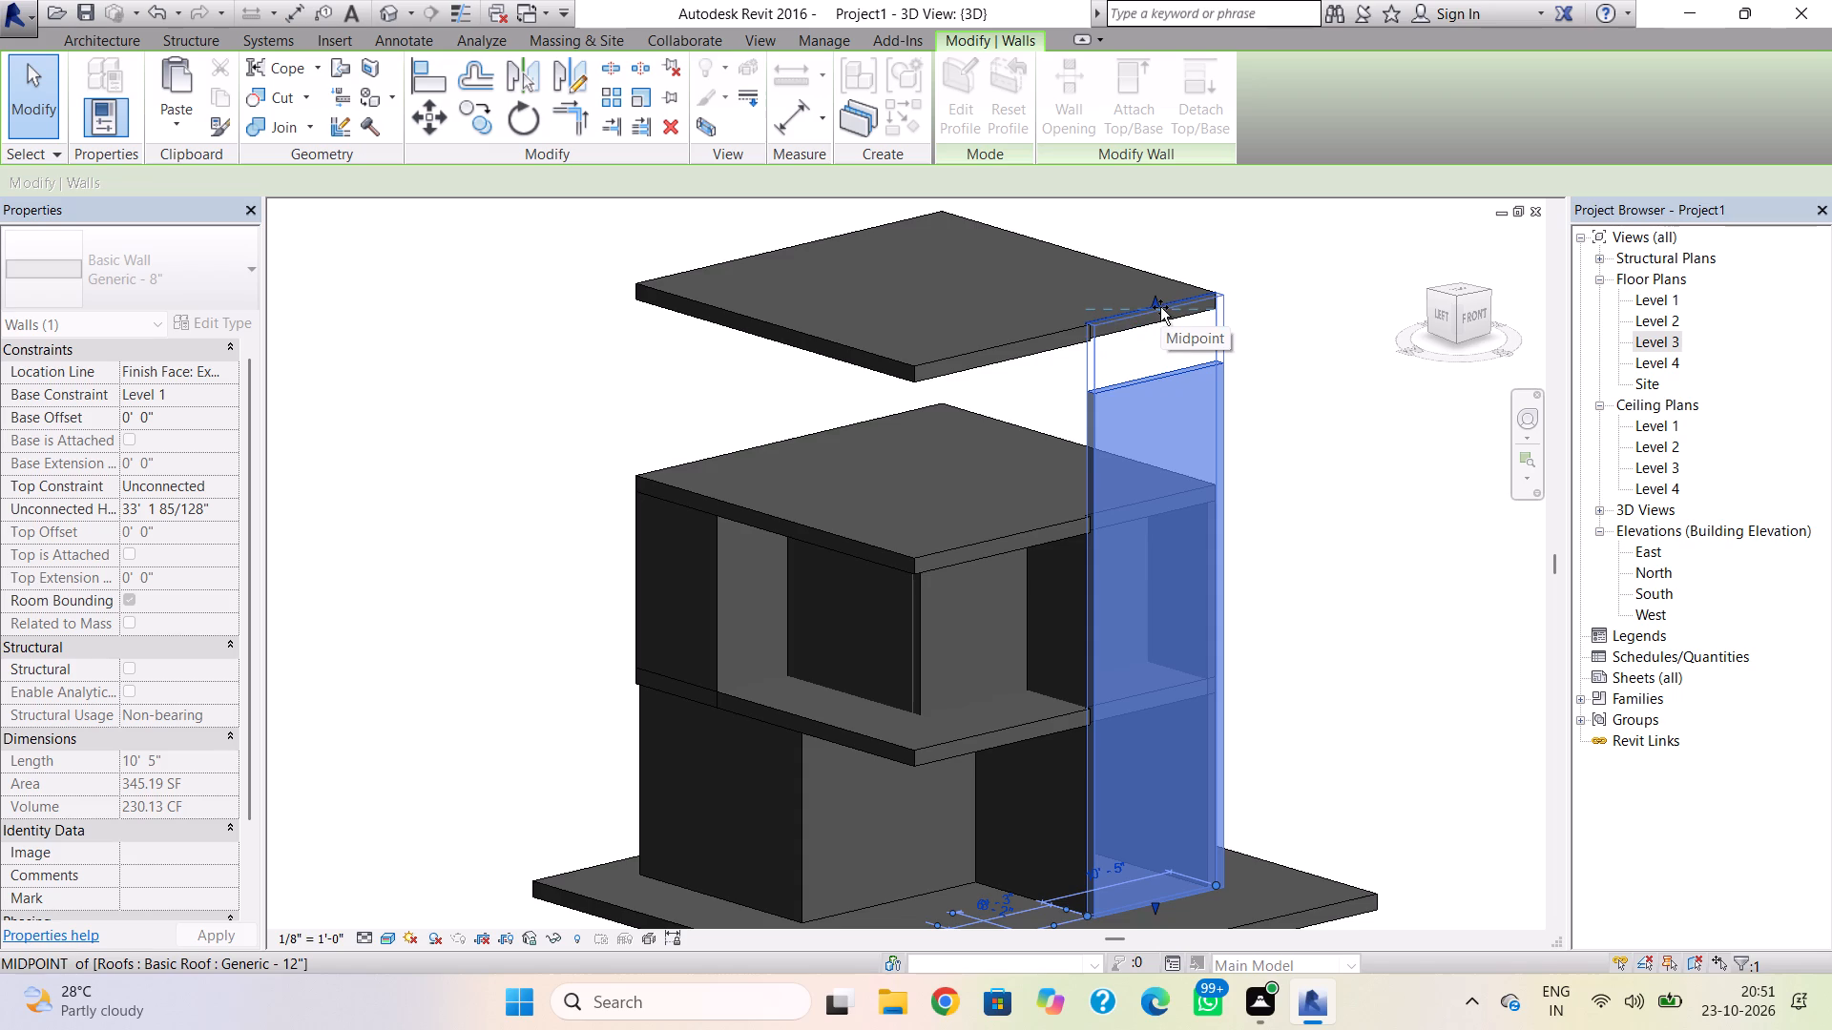
pyautogui.moveTo(1160, 307); pyautogui.dragTo(1164, 333)
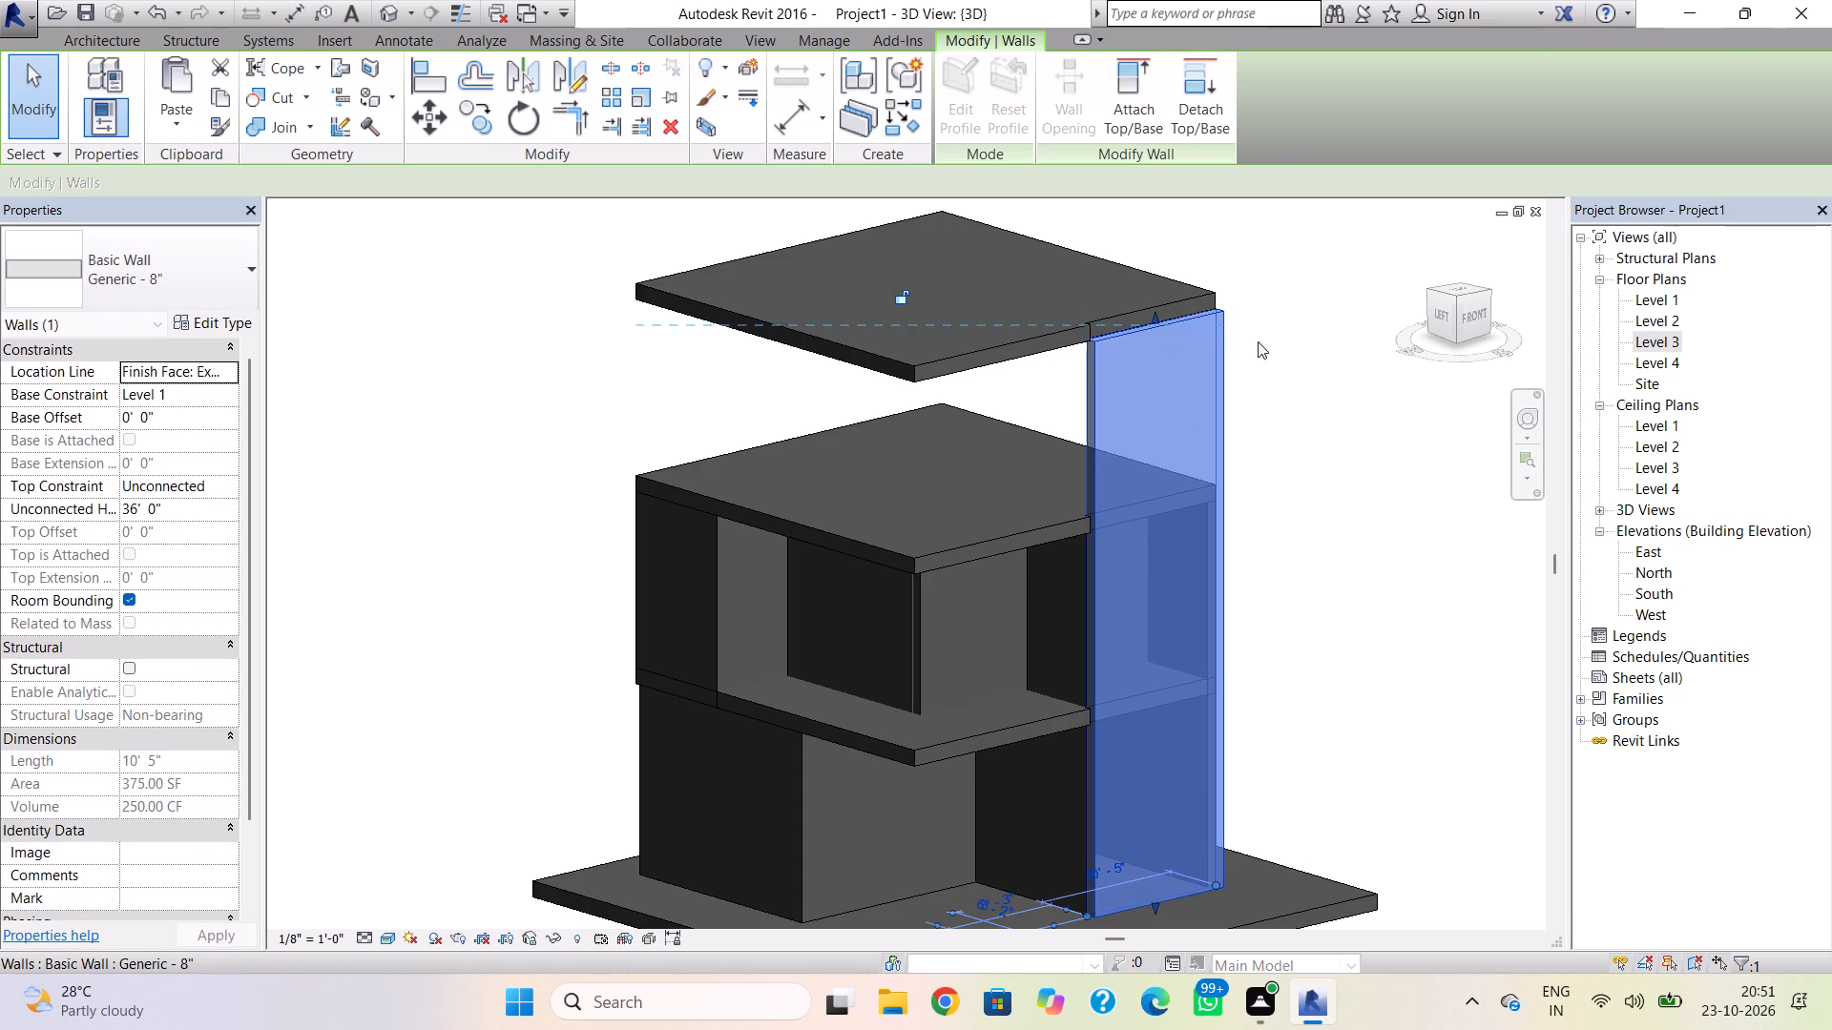
pyautogui.press('Escape')
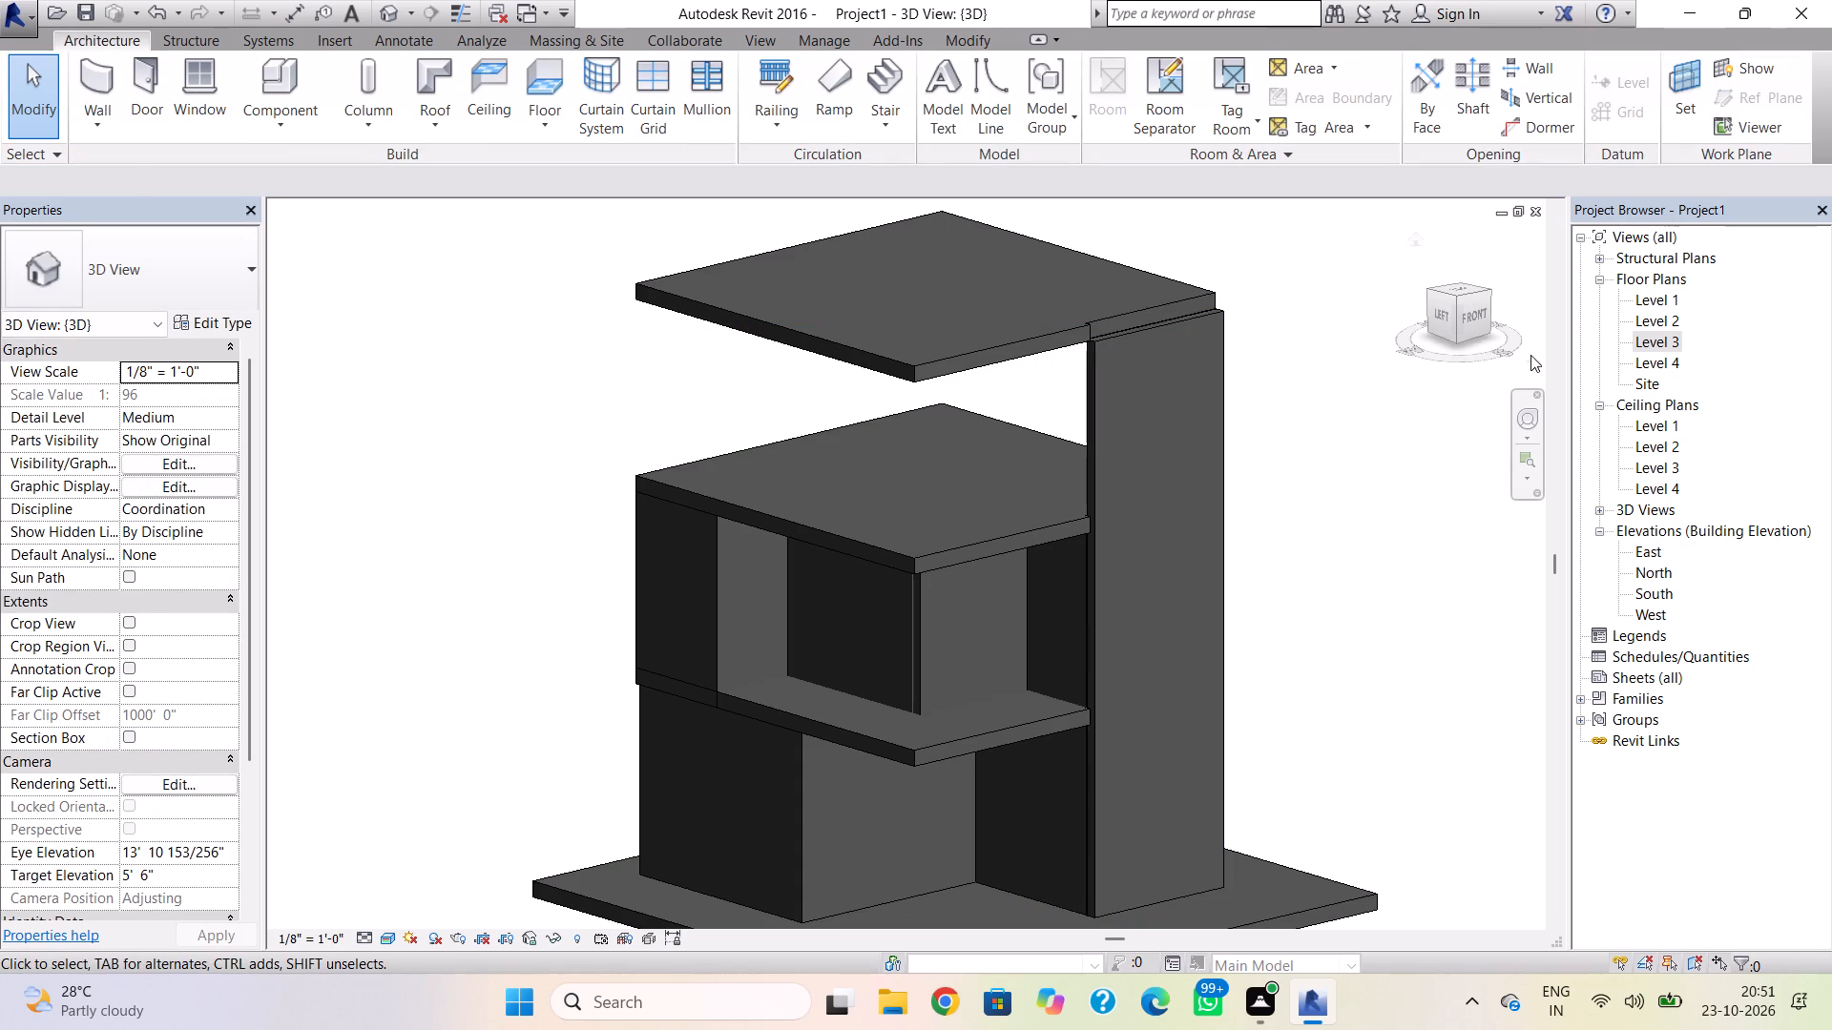
# In the Level 4 plan, edit the roof's footprint and move its west boundary east, leaving it about 11'-8" wide.
pyautogui.doubleClick(1651, 336)
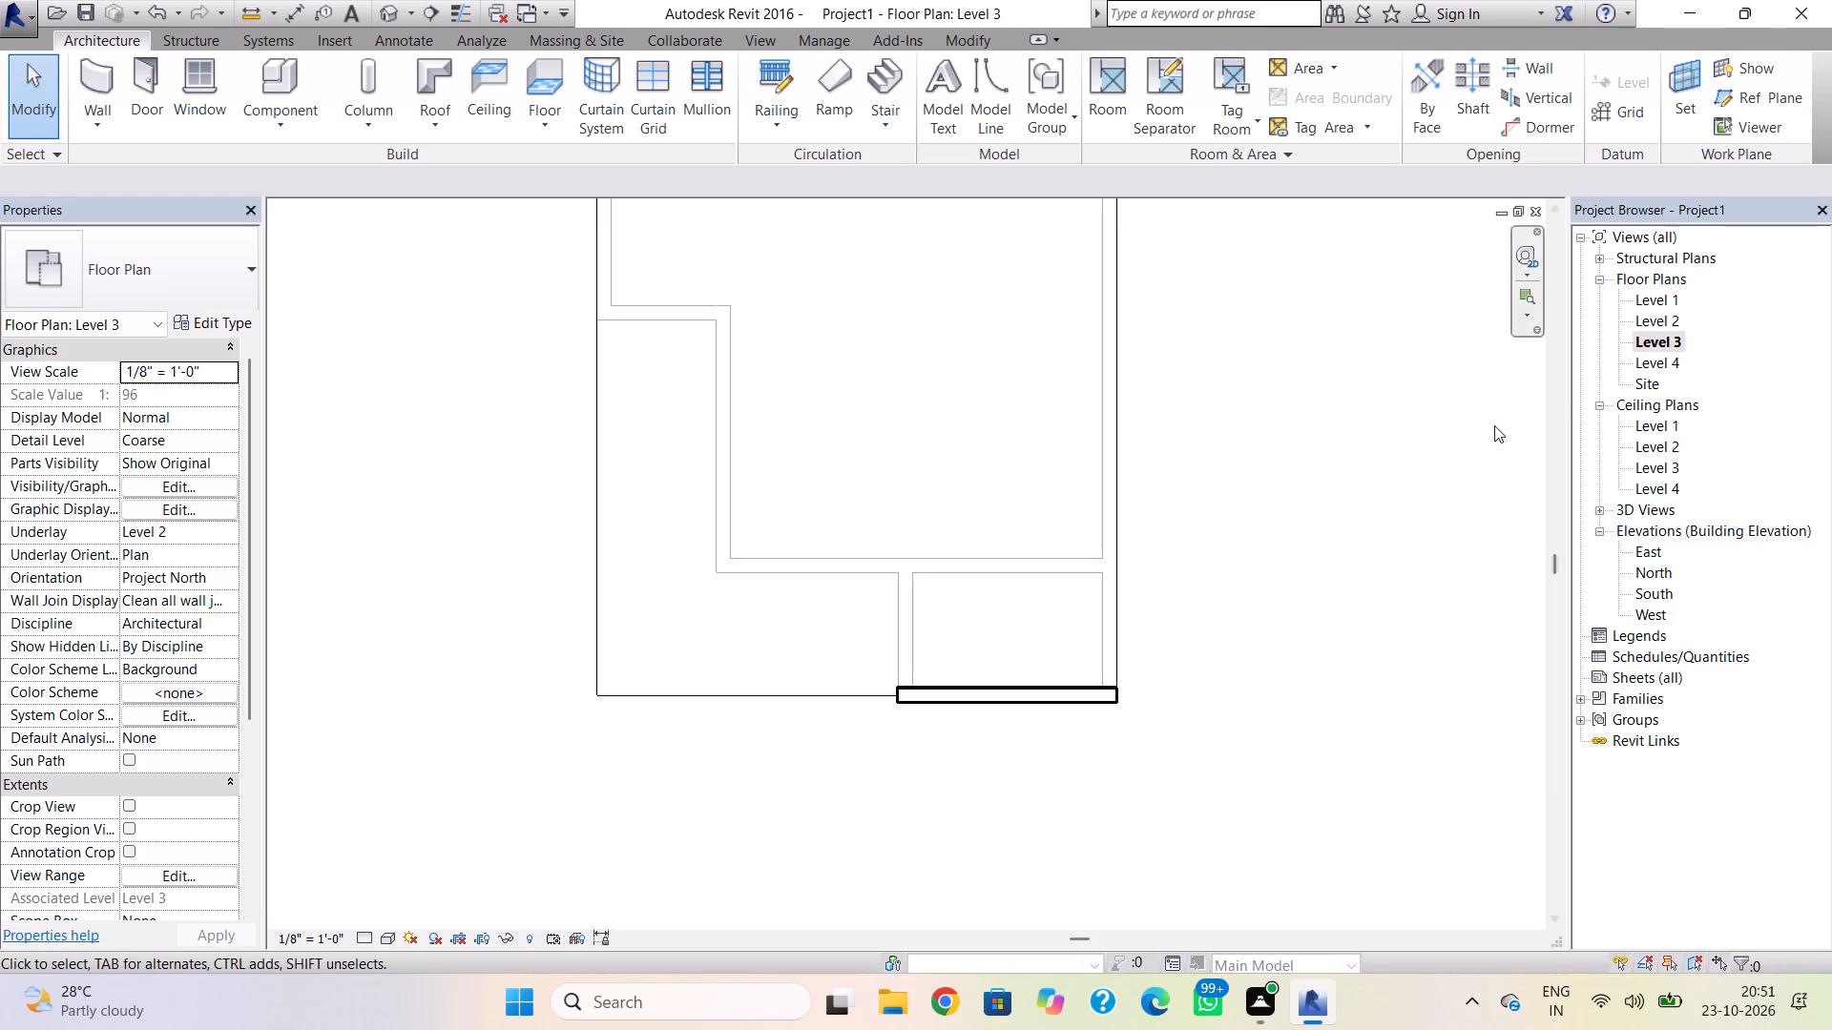
pyautogui.doubleClick(1642, 362)
pyautogui.scroll(-2, 1249, 470)
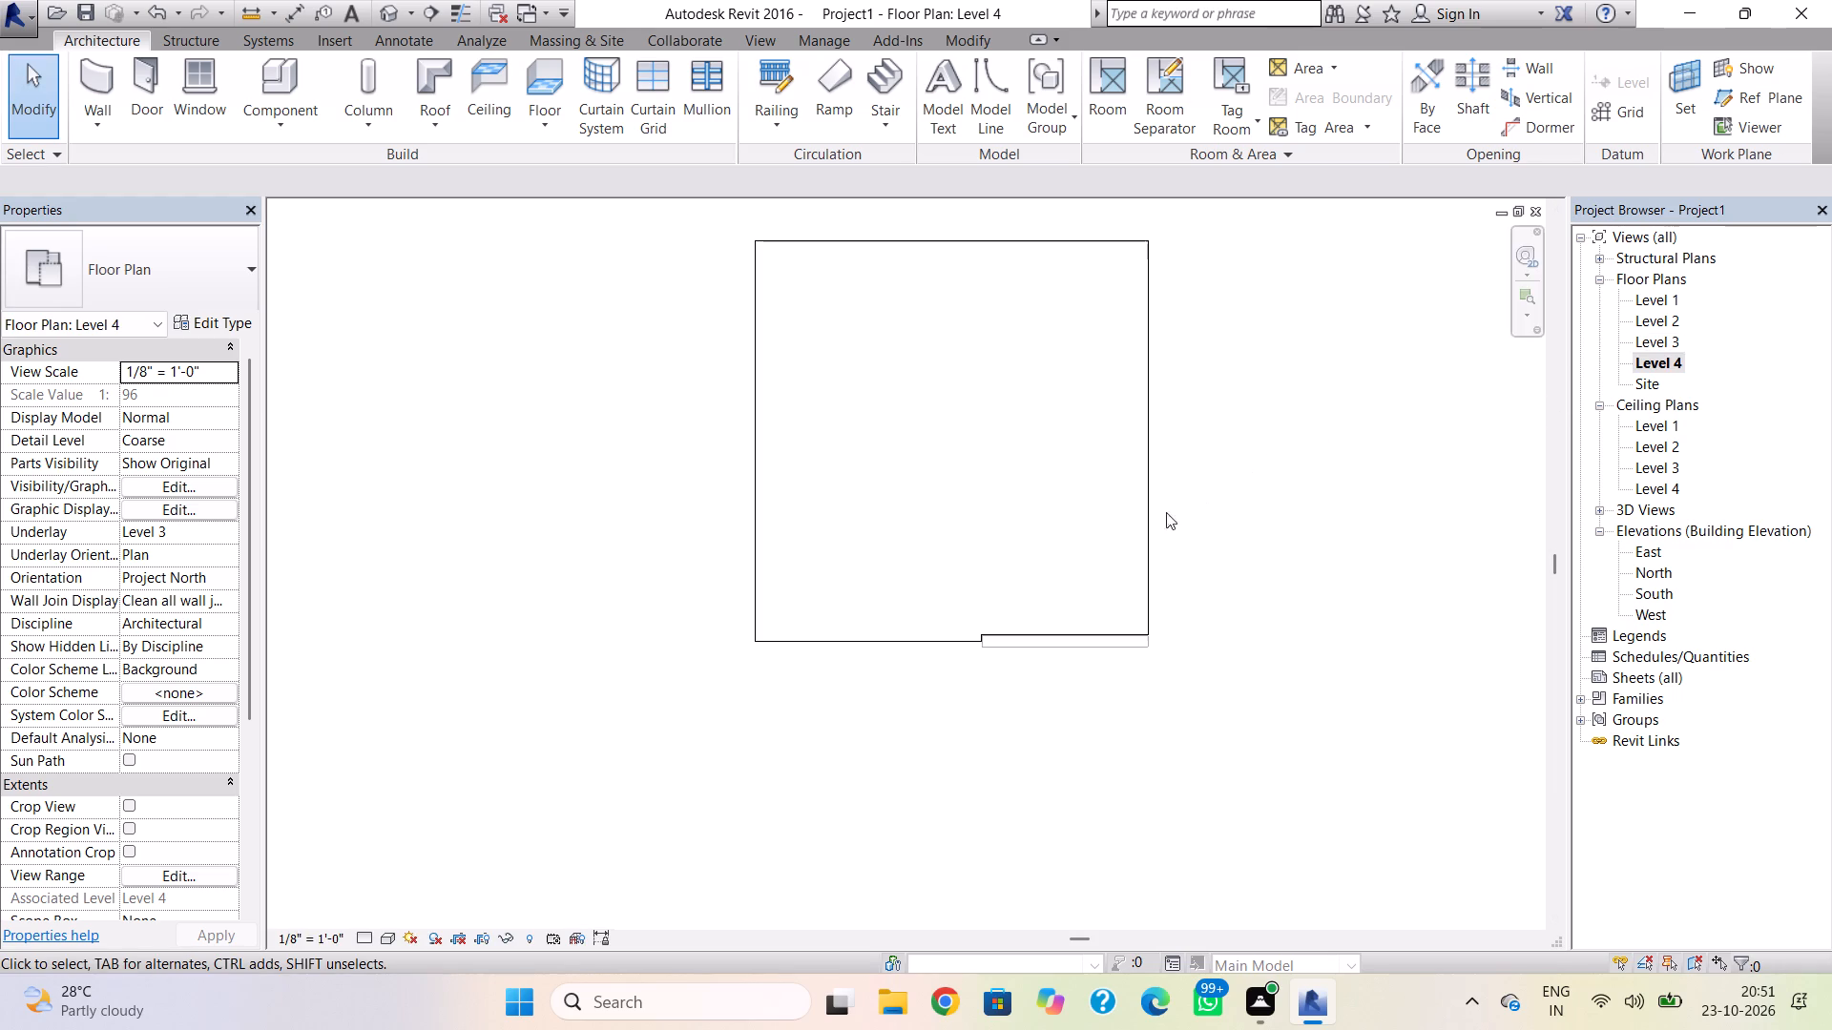
pyautogui.doubleClick(915, 636)
pyautogui.click(1021, 628)
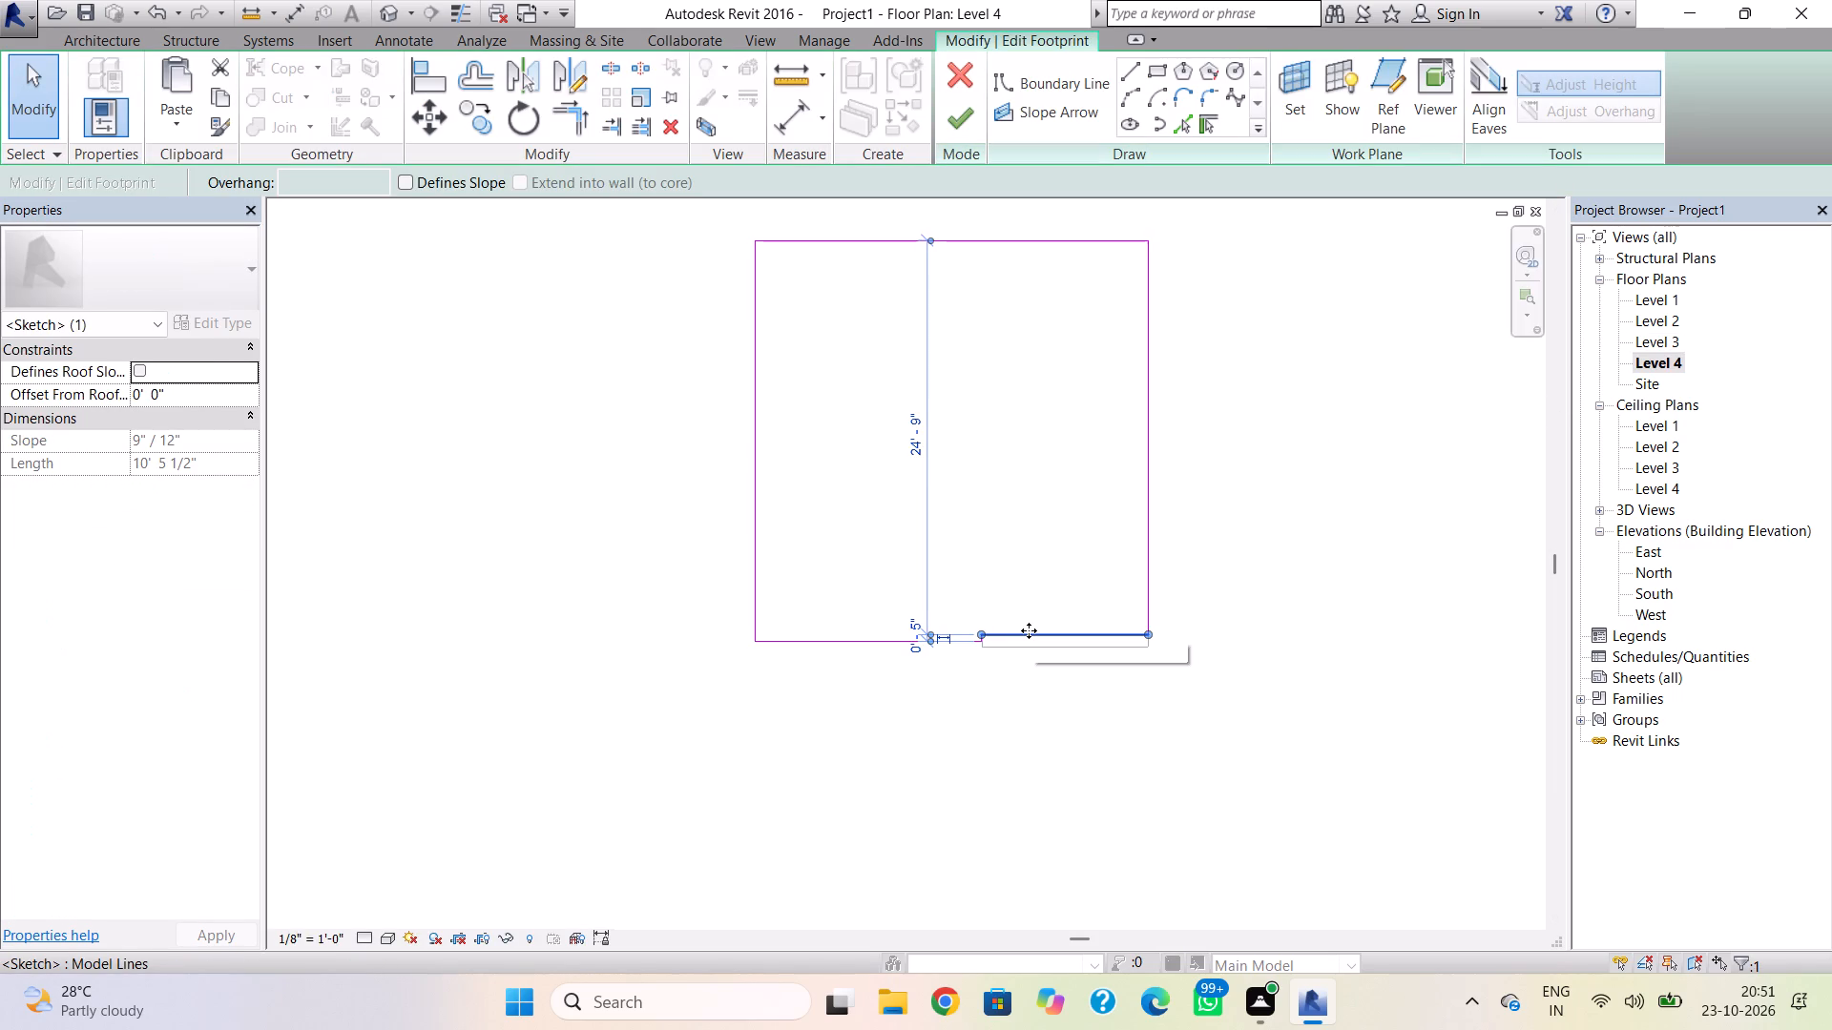
pyautogui.click(758, 575)
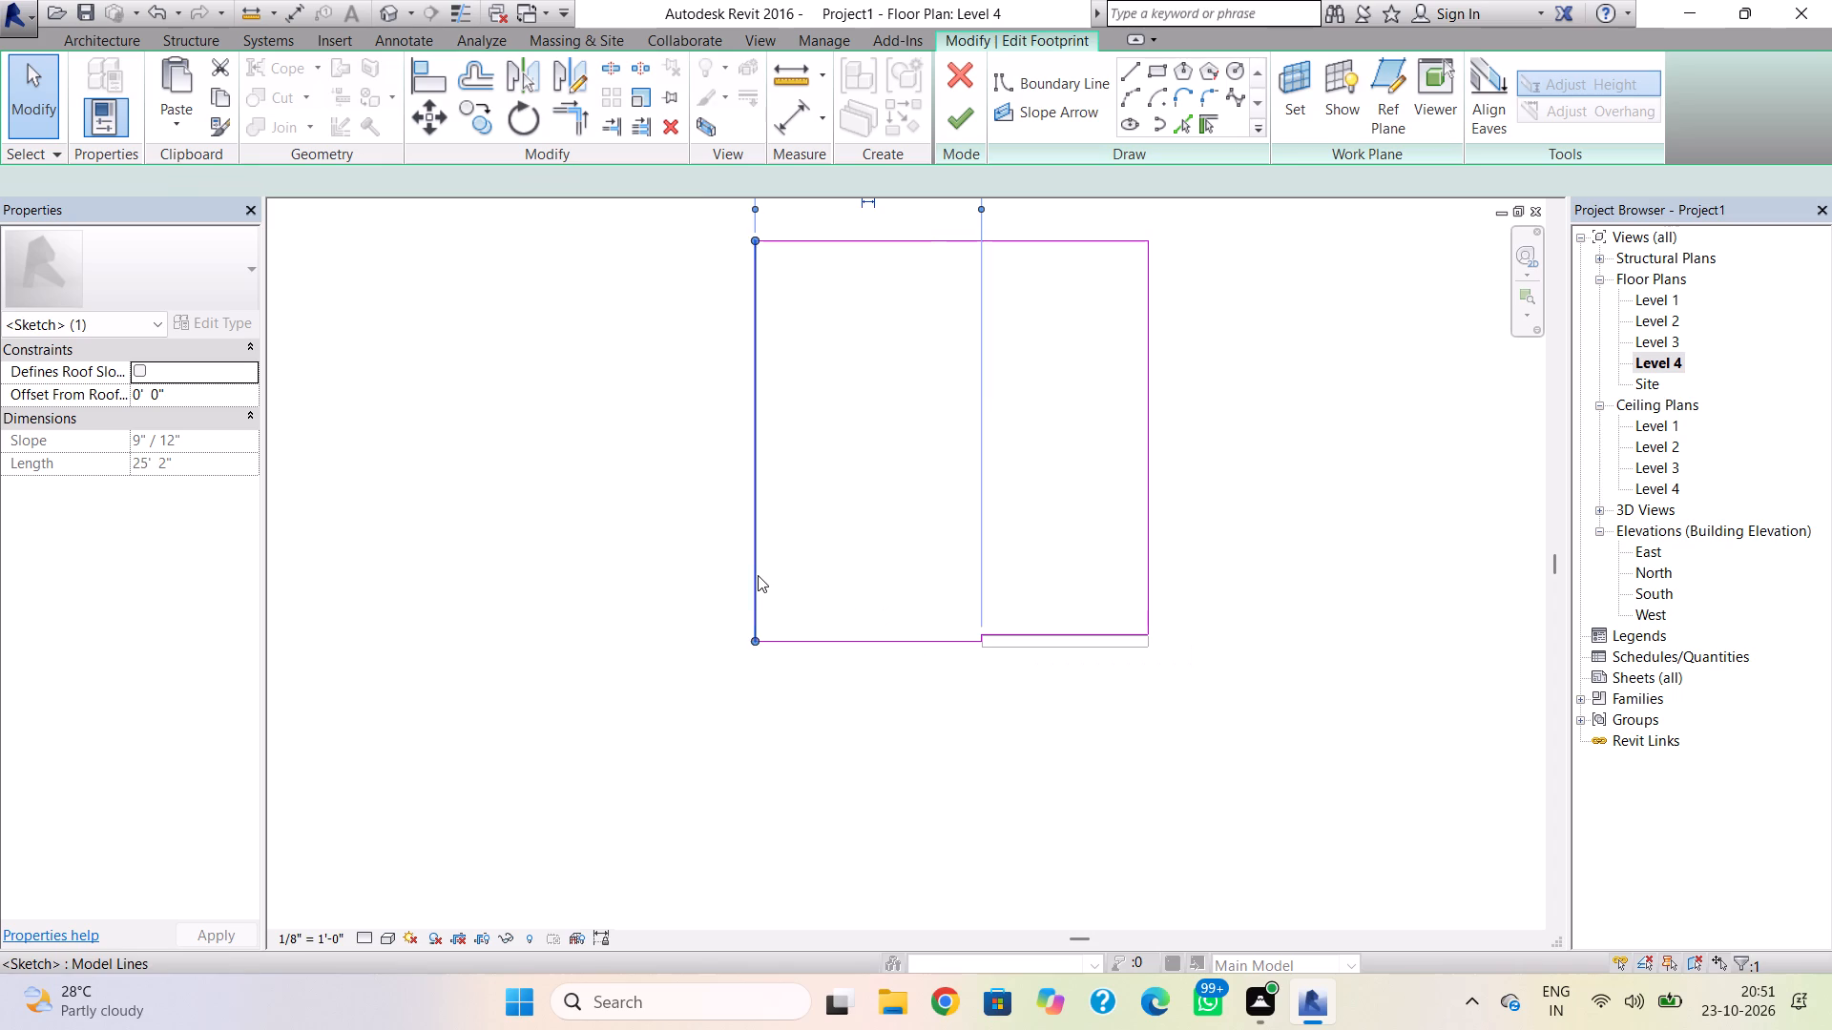
pyautogui.press('Right')
pyautogui.press('Right')
pyautogui.press('Right')
pyautogui.press('Right')
pyautogui.press('Right')
pyautogui.press('Right')
pyautogui.press('Right')
pyautogui.press('Right')
pyautogui.press('Right')
pyautogui.press('Right')
pyautogui.press('Right')
pyautogui.press('Right')
pyautogui.press('Right')
pyautogui.press('Right')
pyautogui.press('Right')
pyautogui.press('Right')
pyautogui.press('Right')
pyautogui.press('Right')
pyautogui.press('Right')
pyautogui.press('Right')
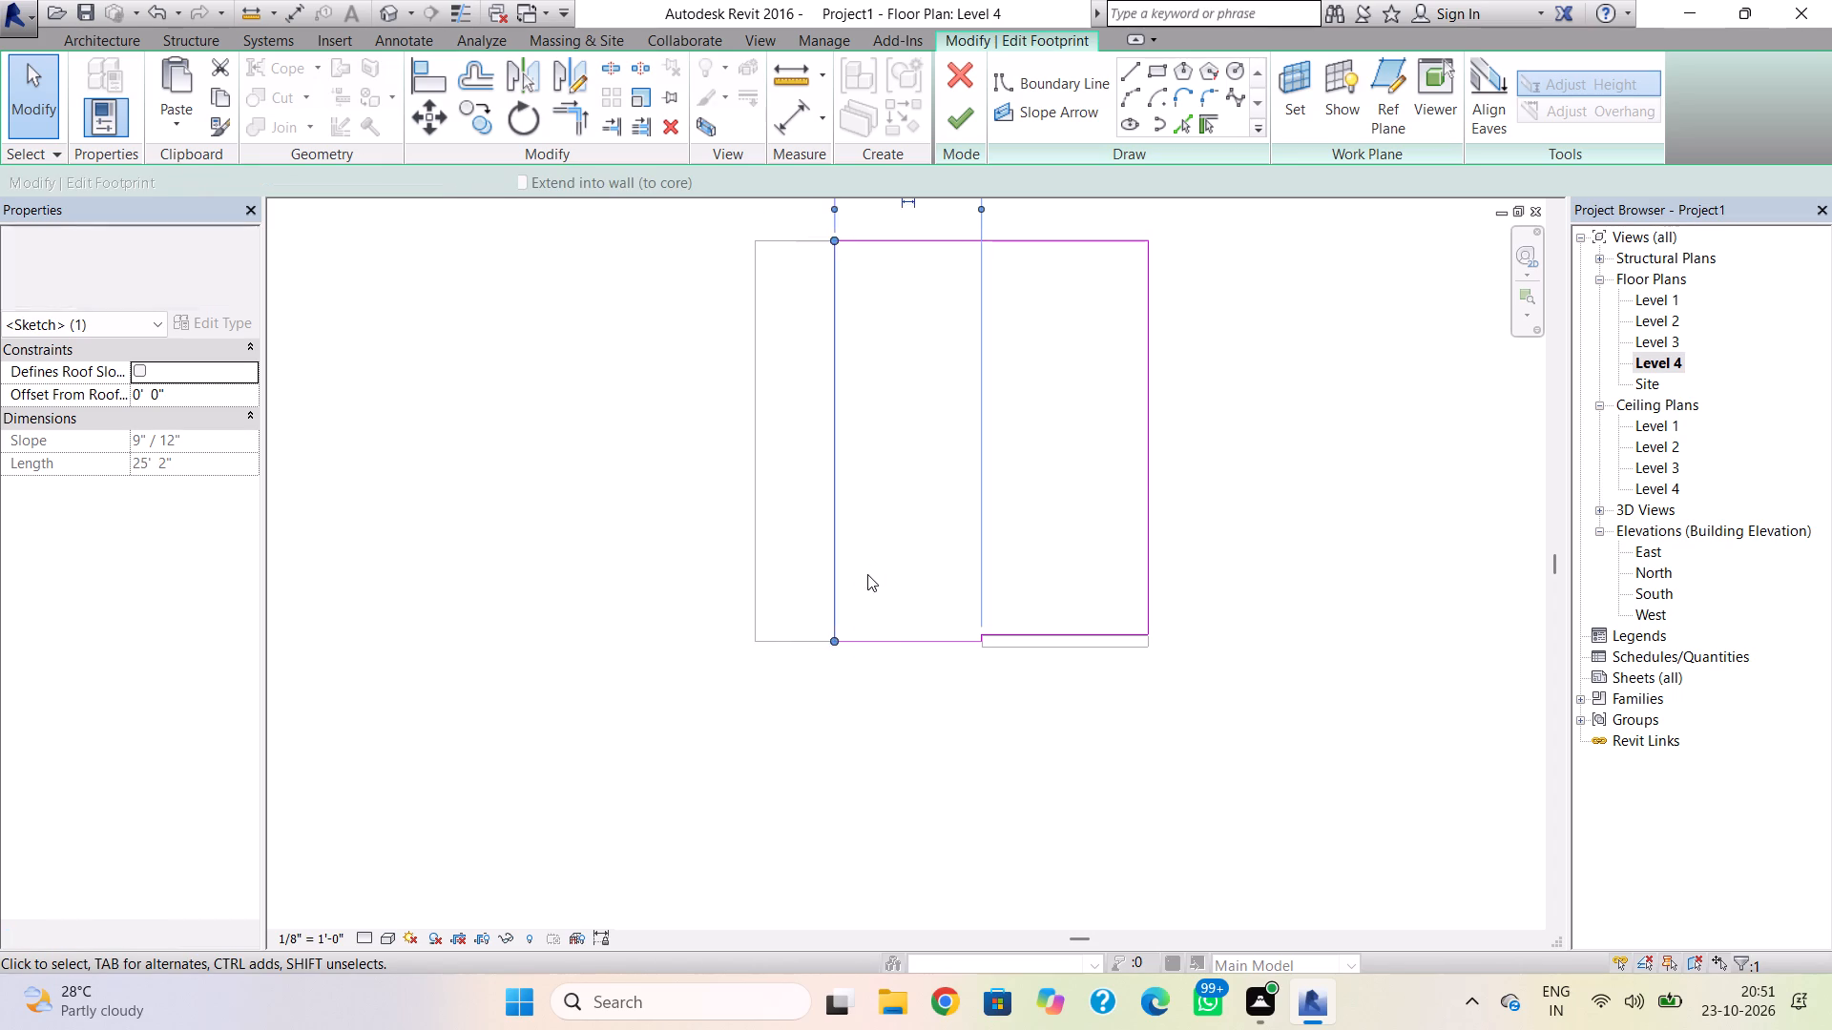
pyautogui.press('Right')
pyautogui.press('Right')
pyautogui.press('Right')
pyautogui.press('Right')
pyautogui.press('Right')
pyautogui.press('Right')
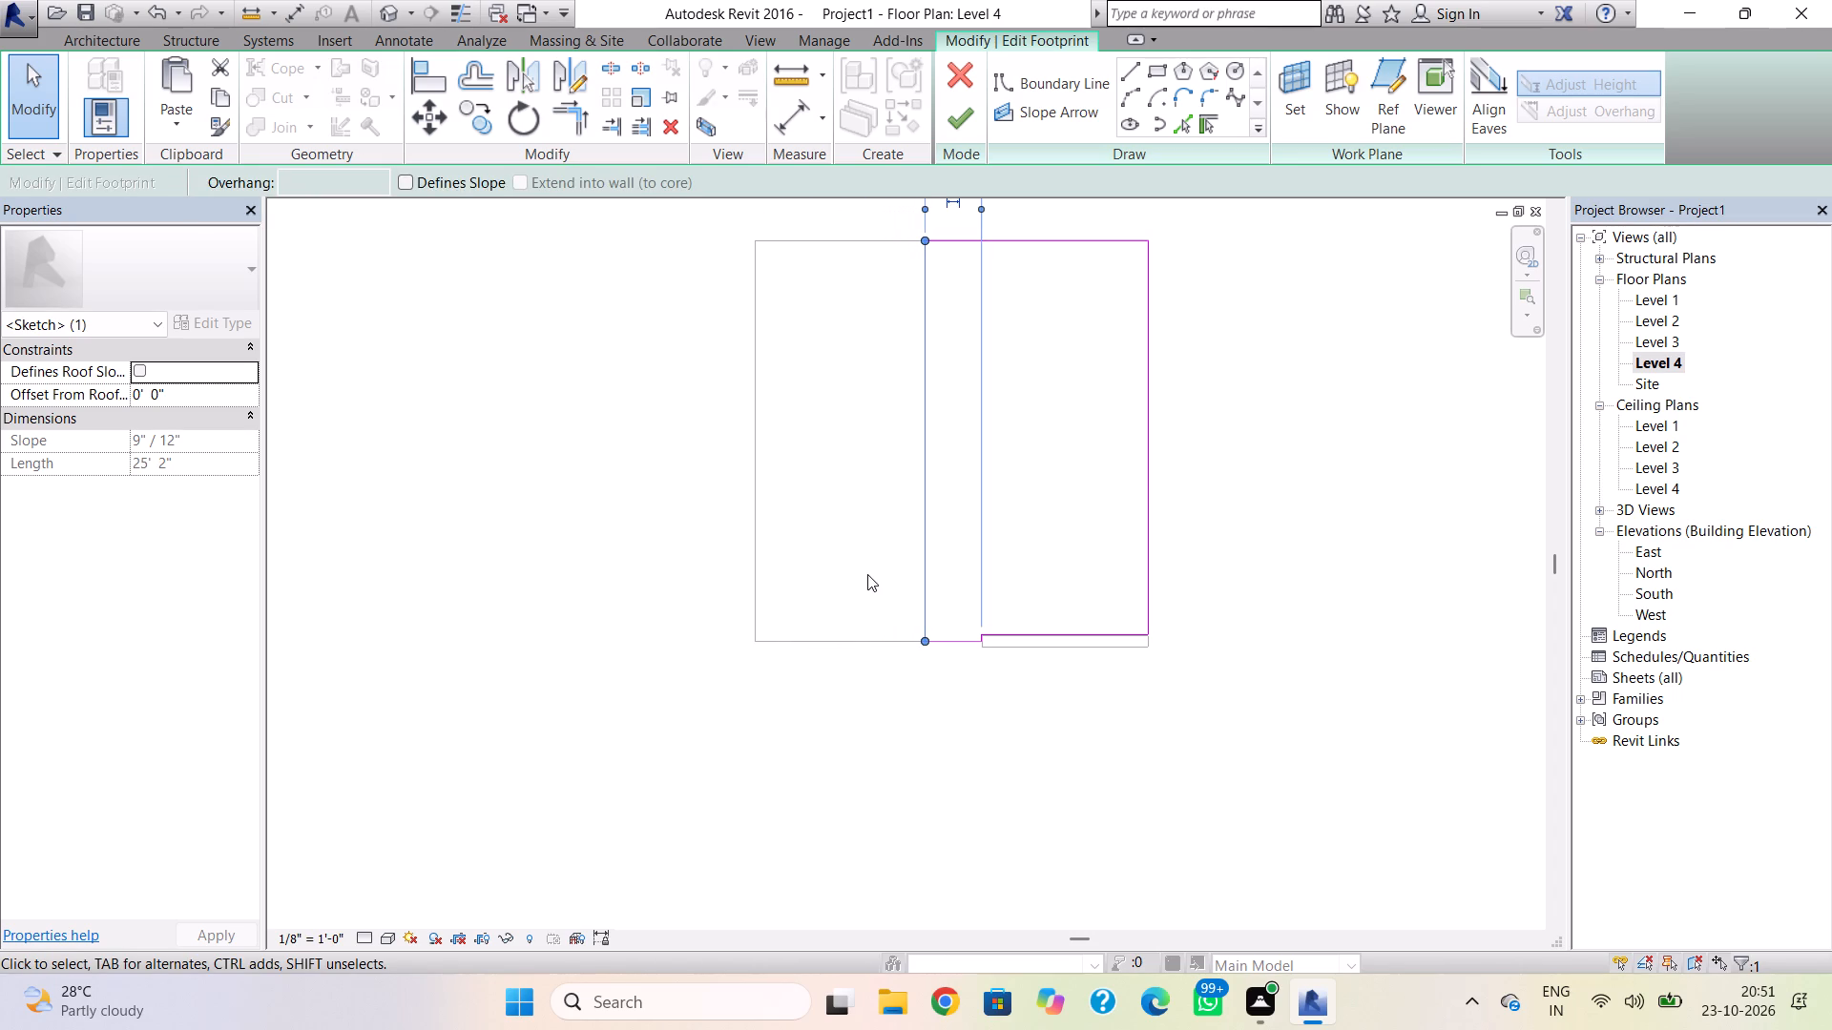
pyautogui.press('Right')
pyautogui.press('Right')
pyautogui.press('Right')
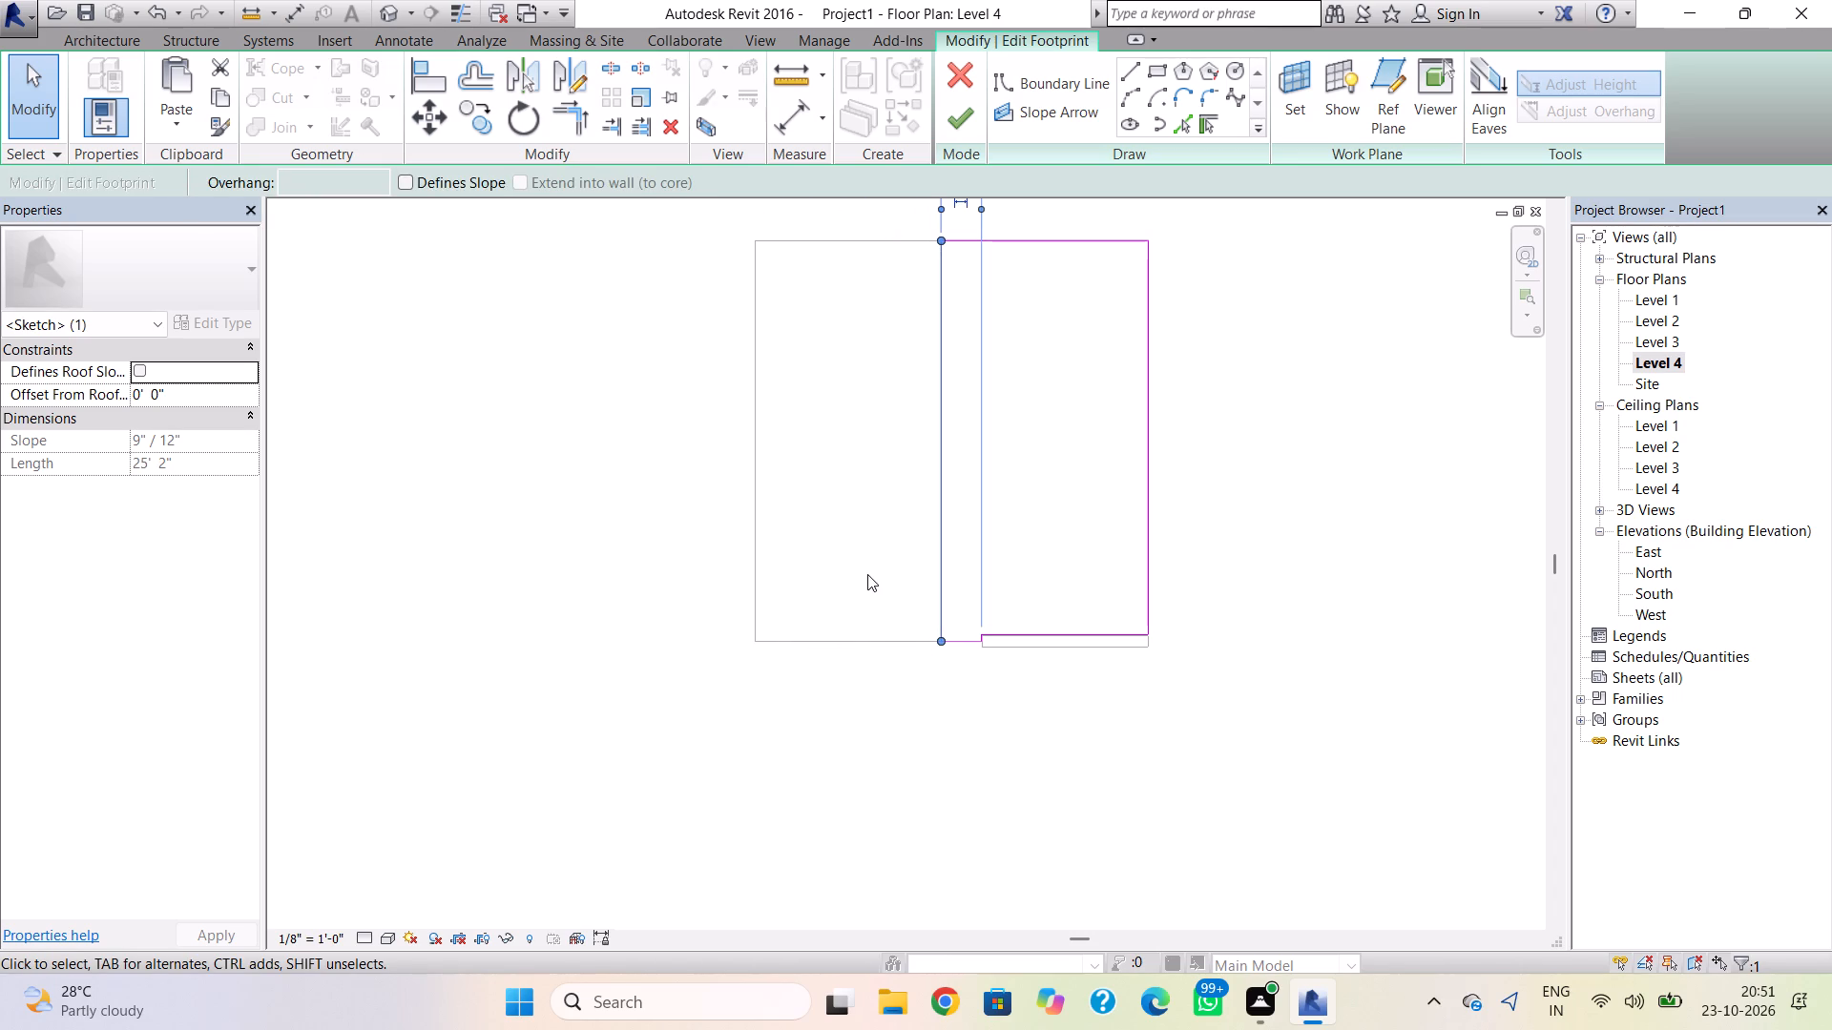
pyautogui.press('Right')
pyautogui.press('Right')
pyautogui.press('Right')
pyautogui.press('Right')
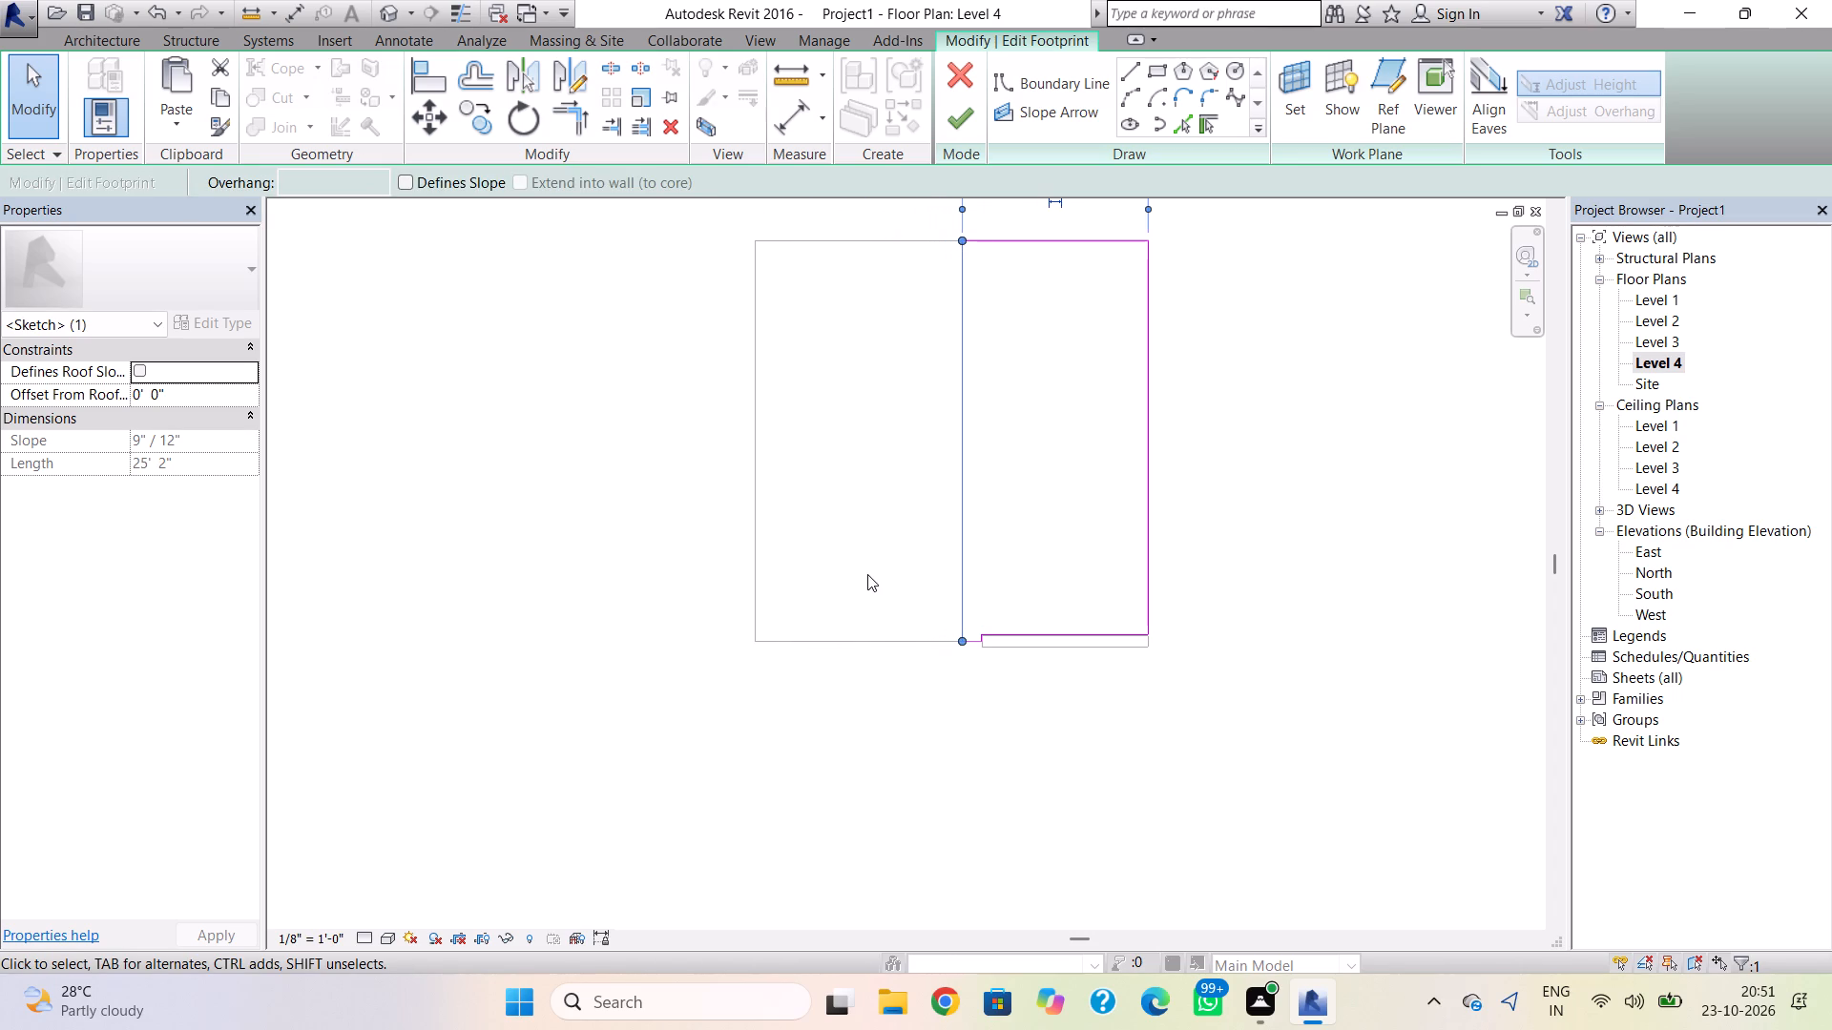
# Delete the two existing south boundary lines of the Level 4 roof sketch.
pyautogui.click(1018, 627)
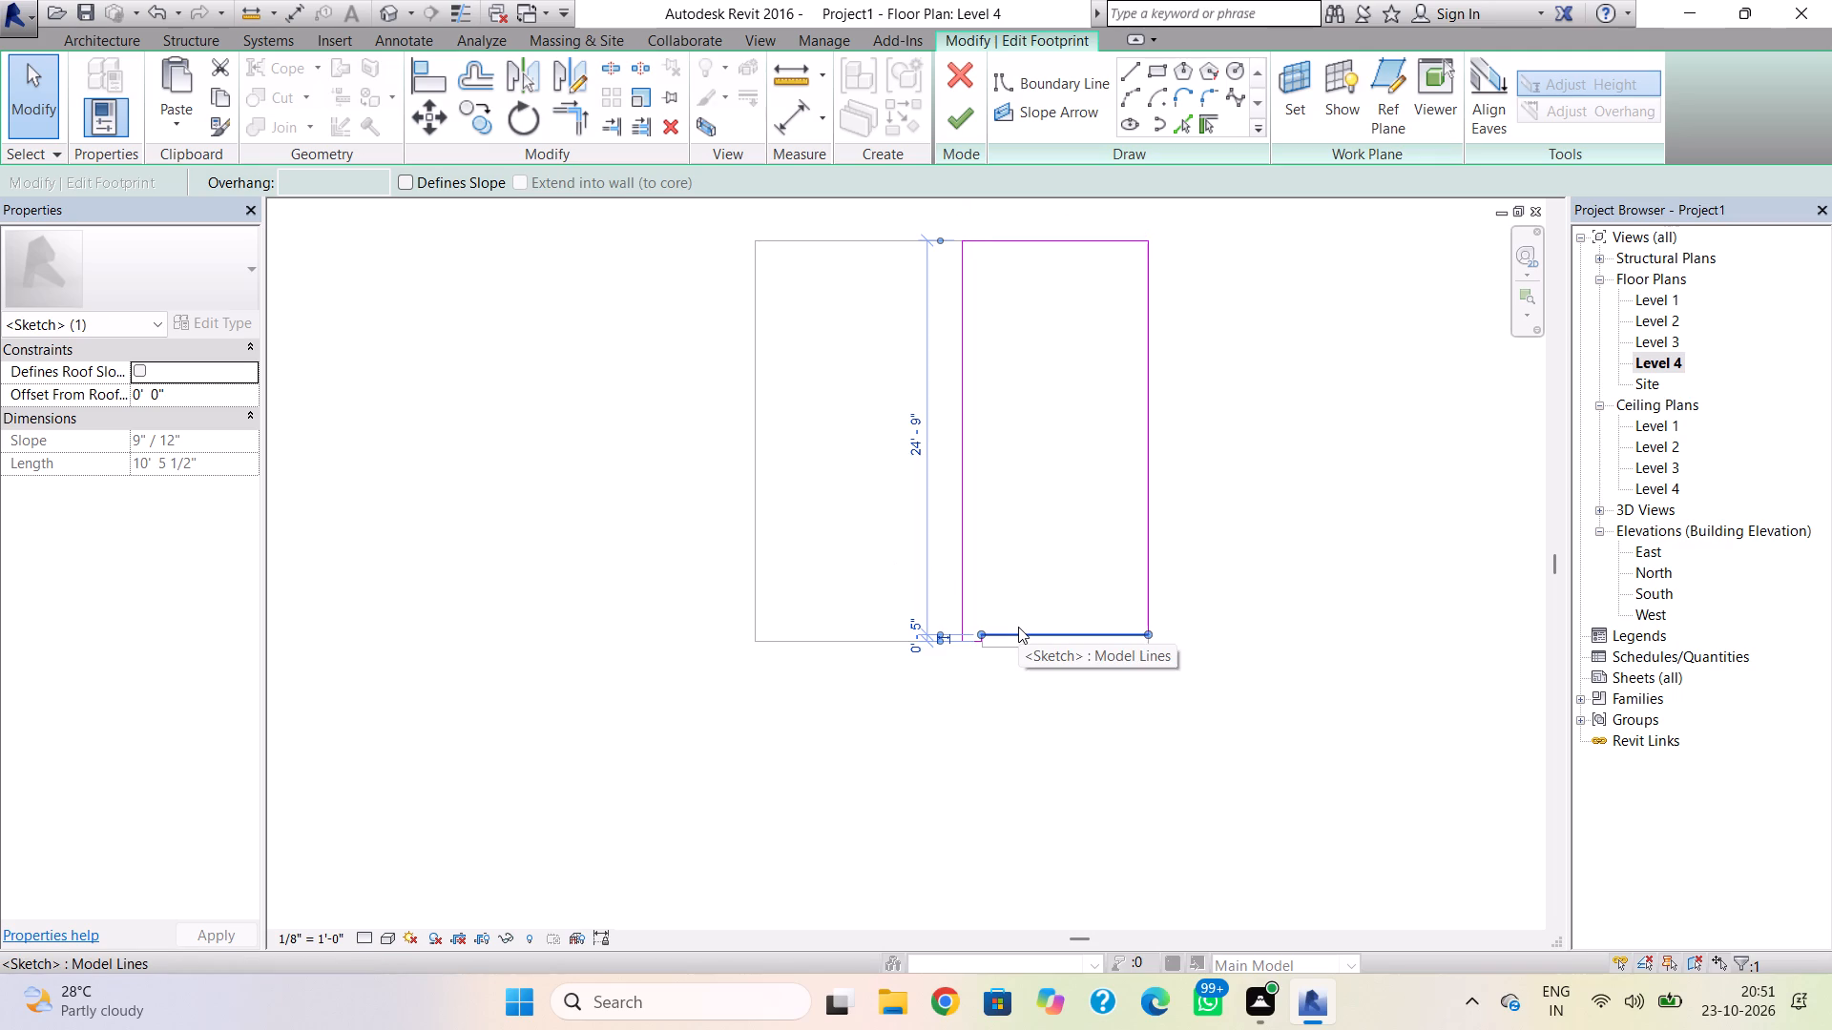
pyautogui.press('Down')
pyautogui.press('Down')
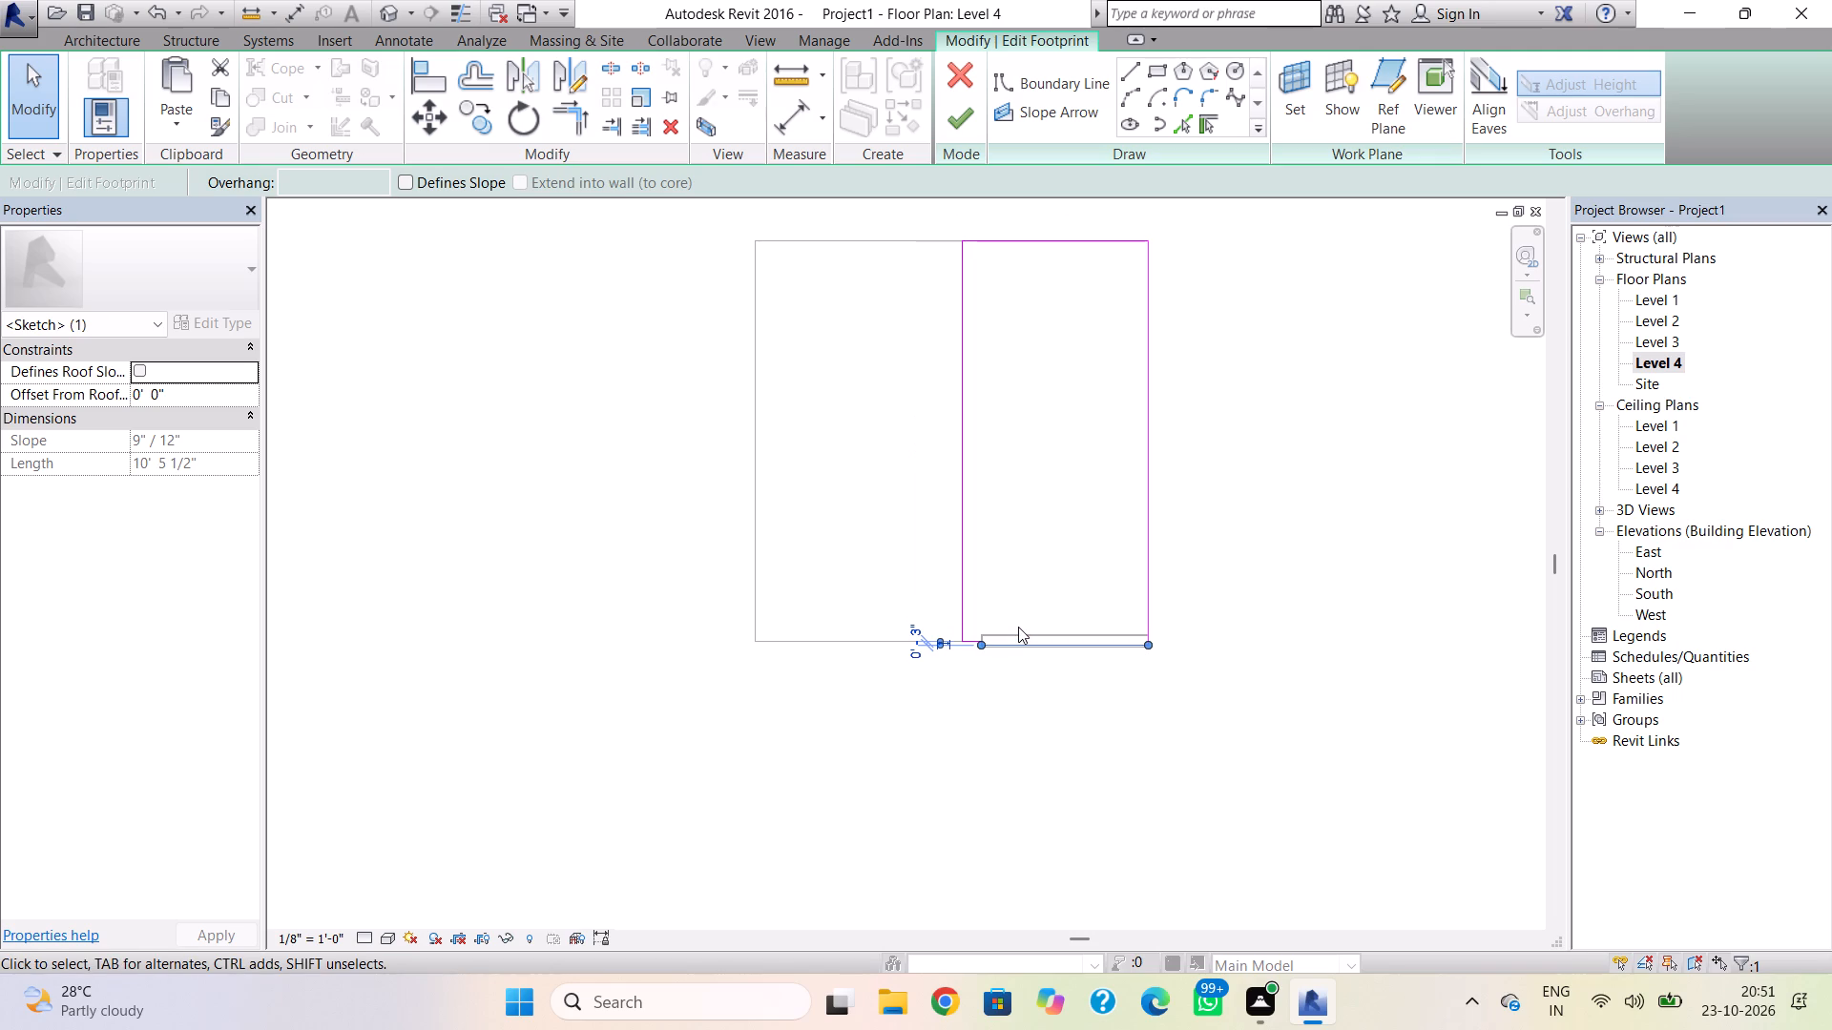
pyautogui.press('Up')
pyautogui.press('Up')
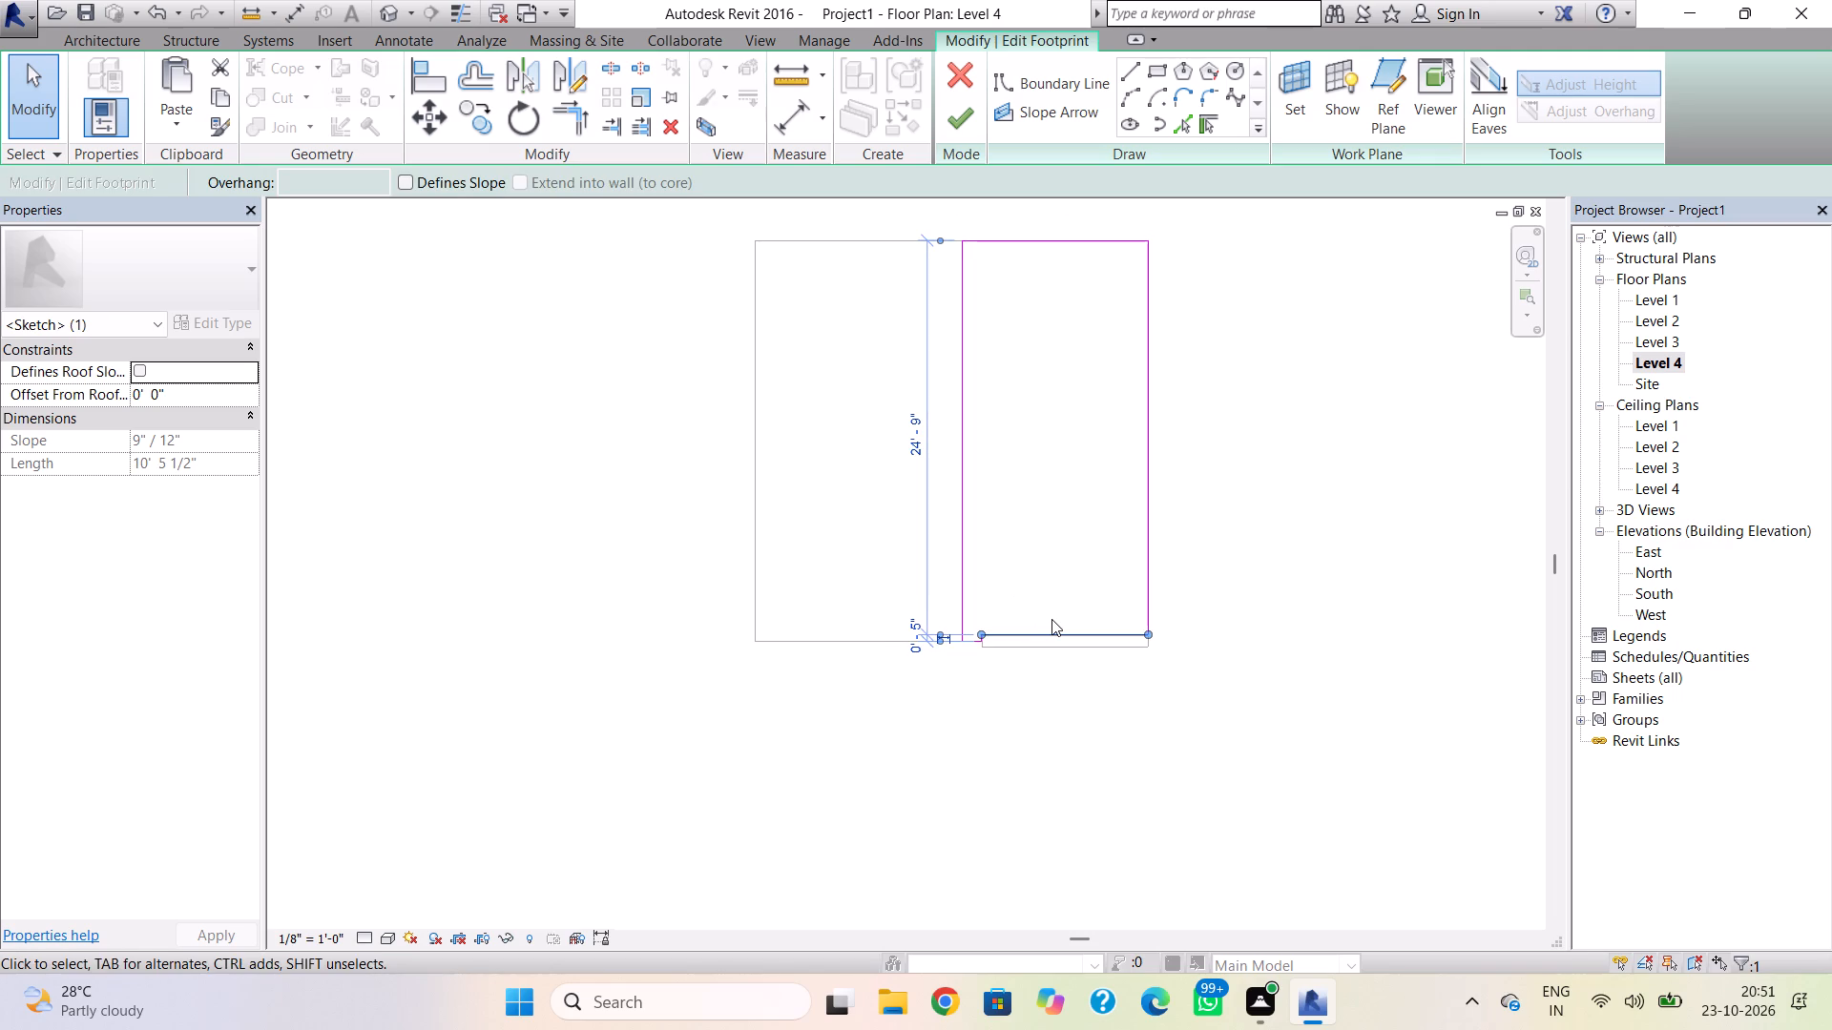
pyautogui.press('Delete')
pyautogui.click(972, 642)
pyautogui.press('Delete')
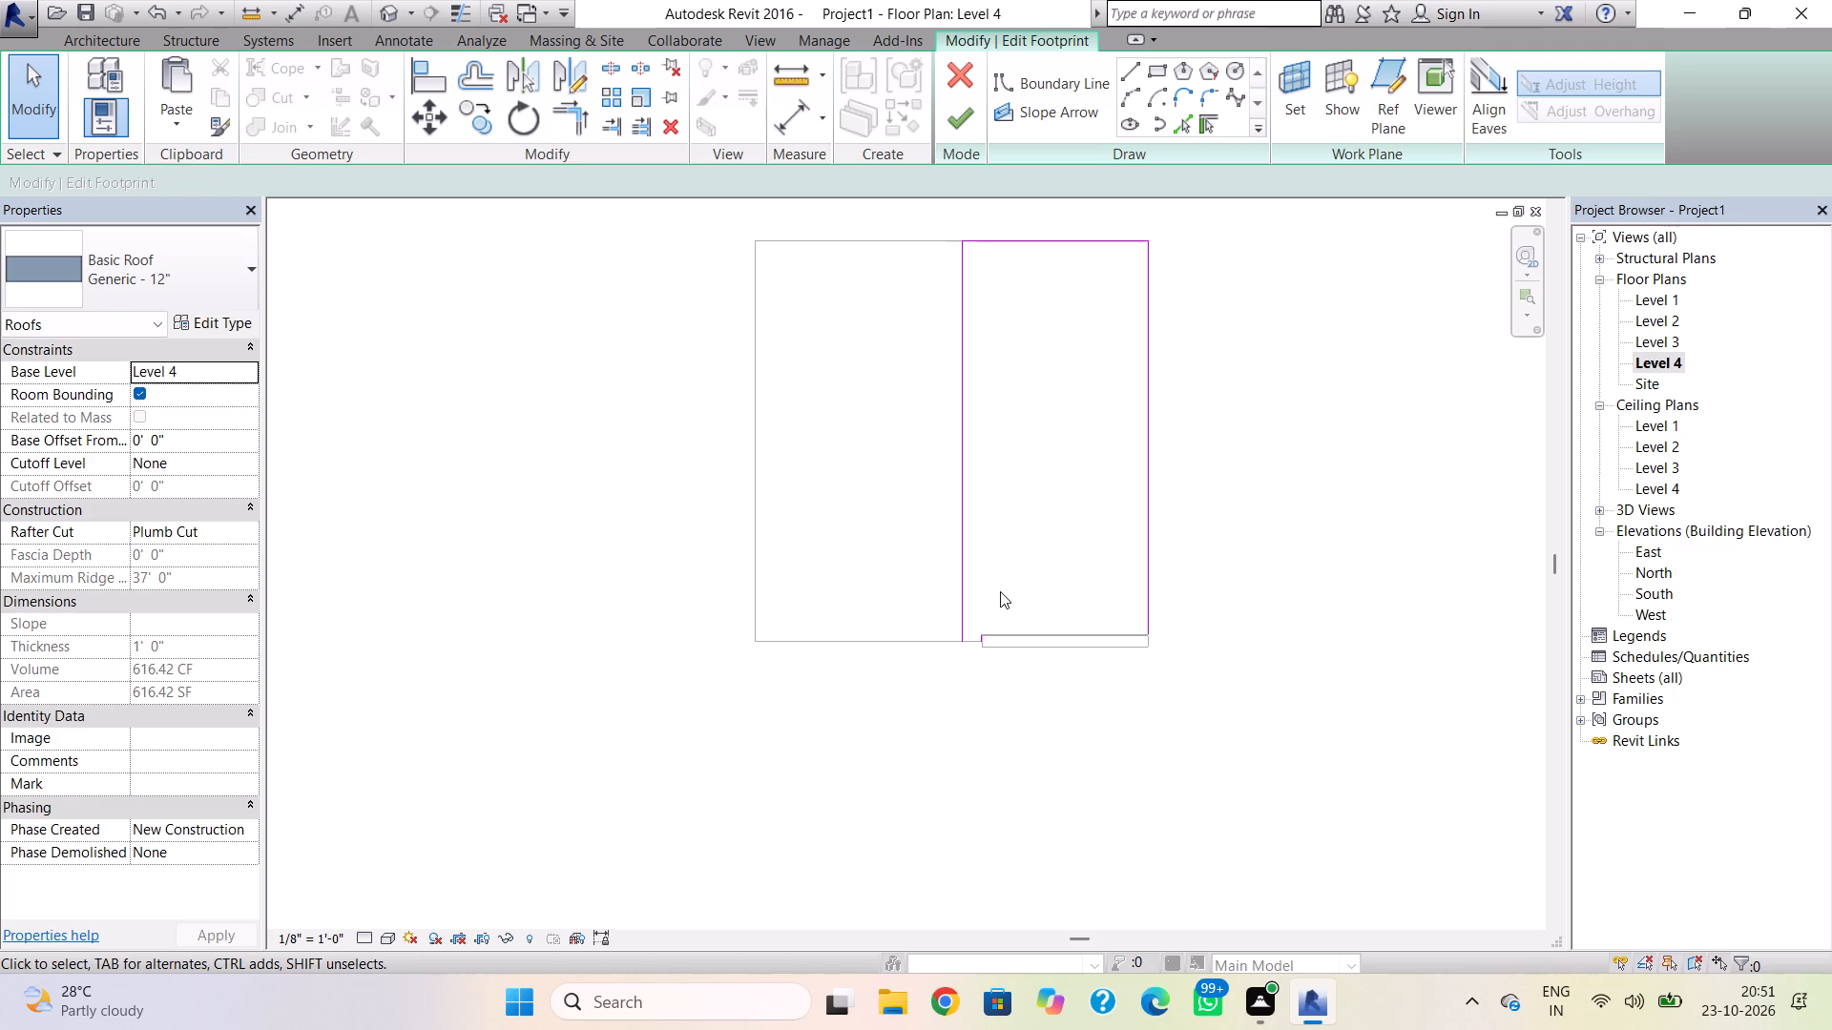
pyautogui.press('+')
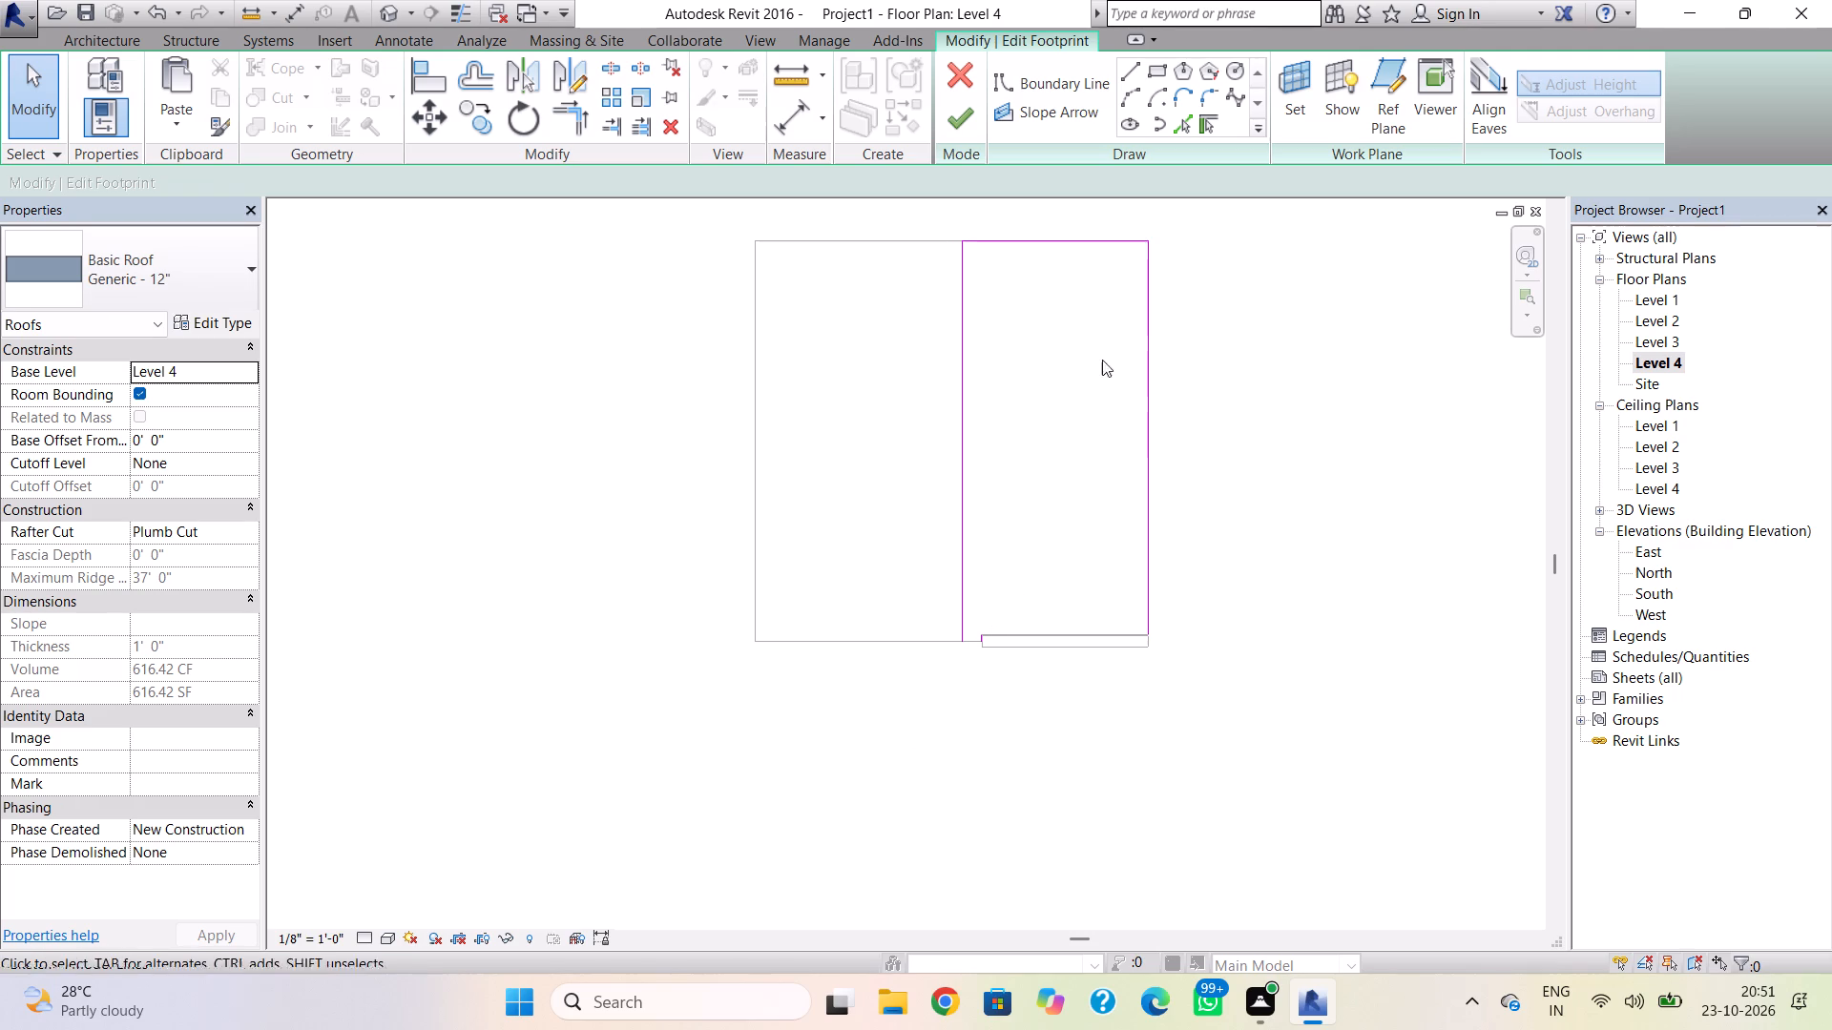
# Draw one straight 11'-8" south boundary line between the lower ends of the west and east boundaries.
pyautogui.click(1126, 74)
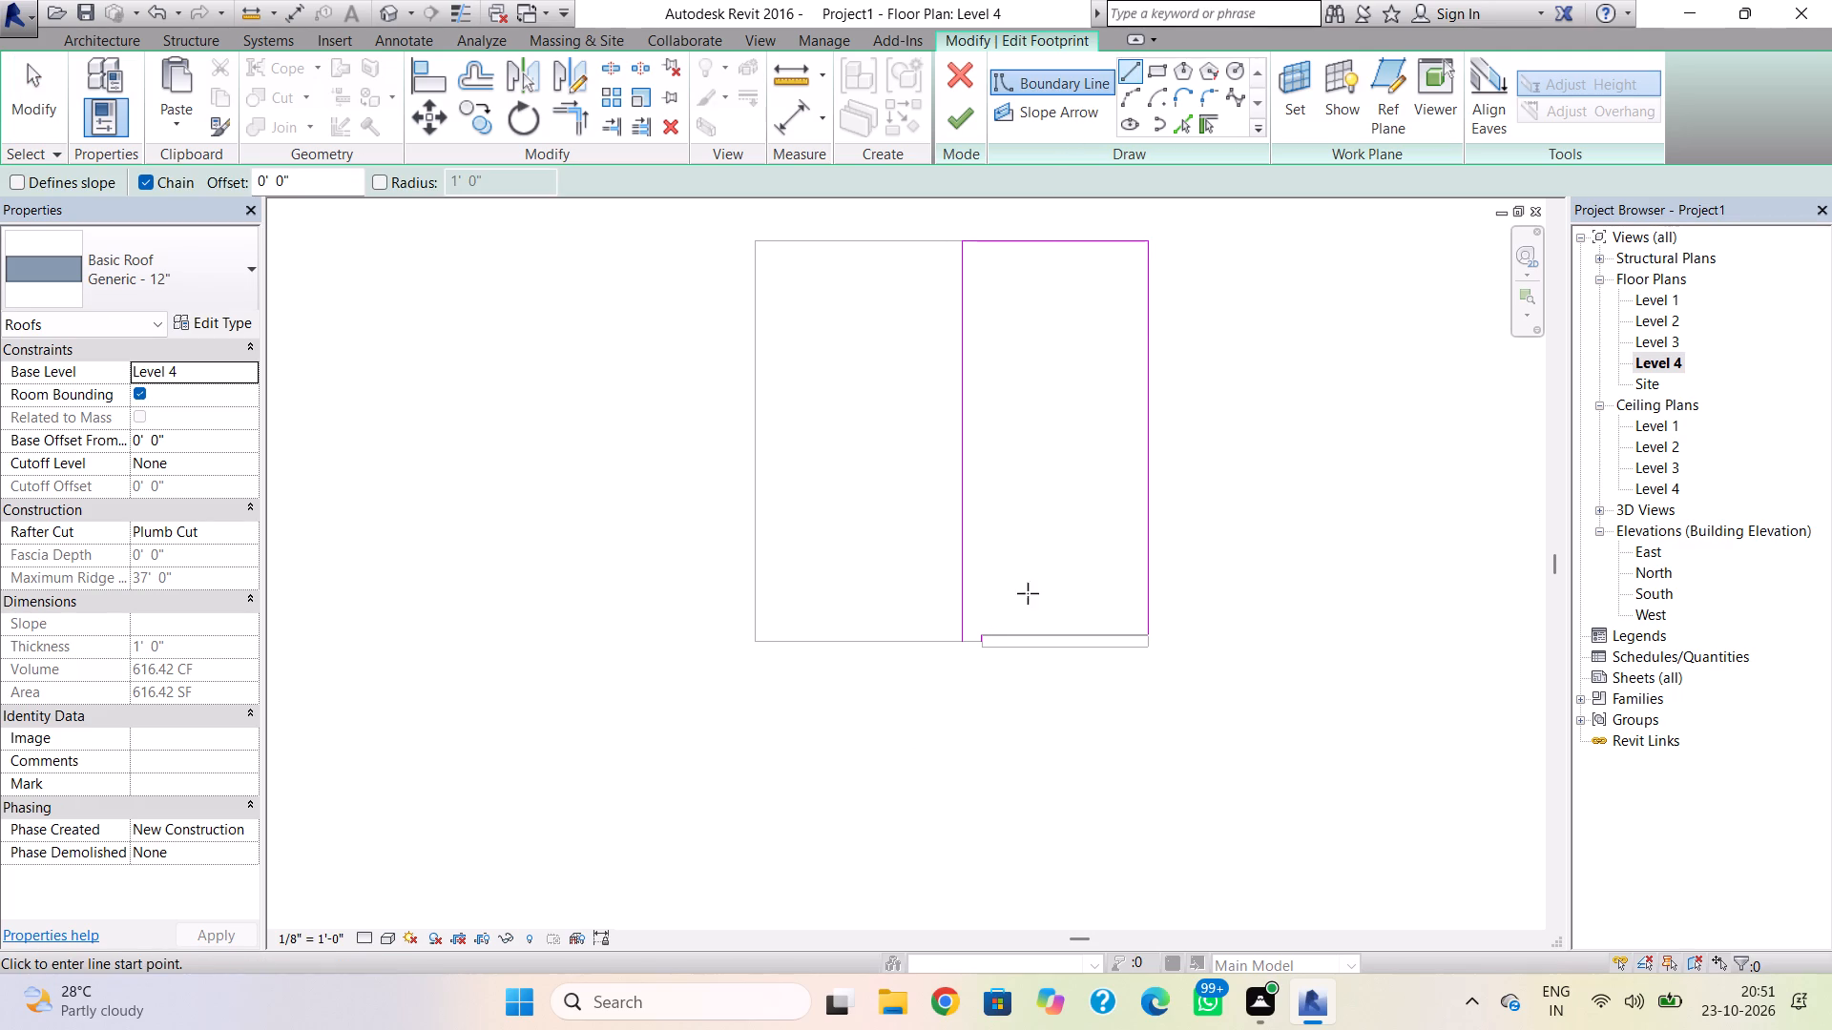
pyautogui.click(964, 645)
pyautogui.click(1146, 637)
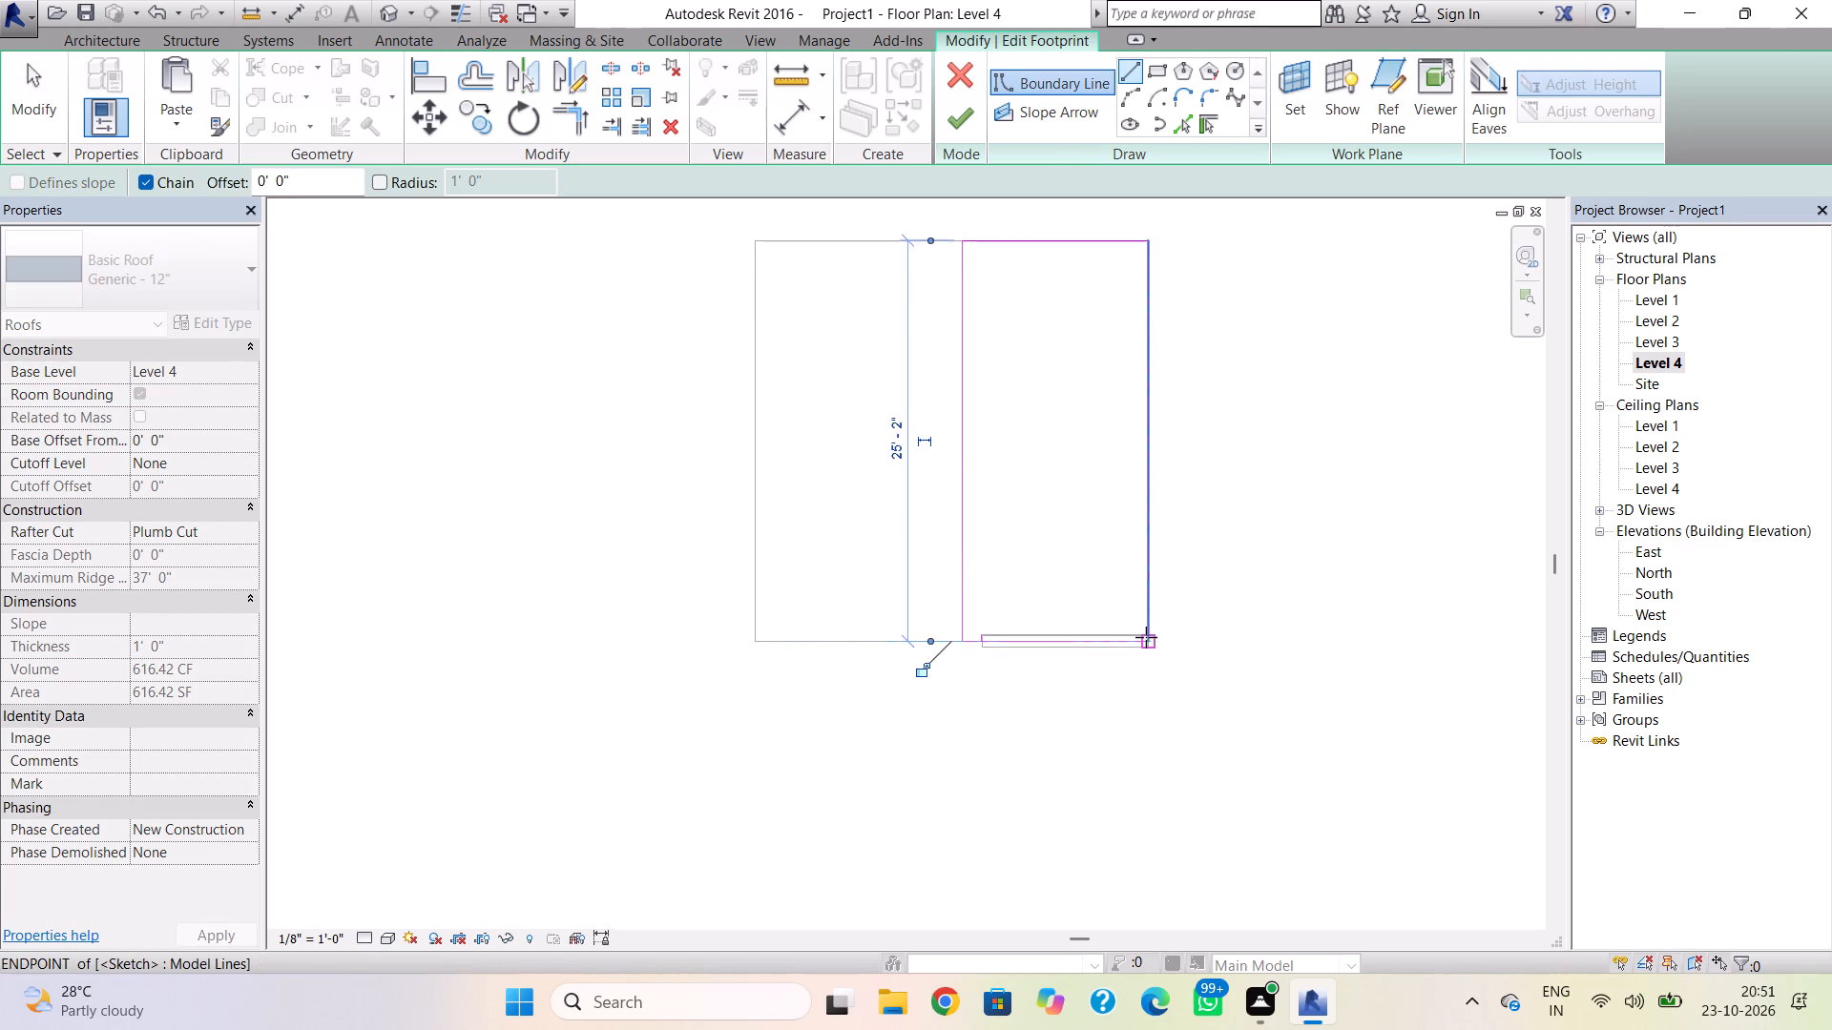
pyautogui.scroll(12, 1158, 659)
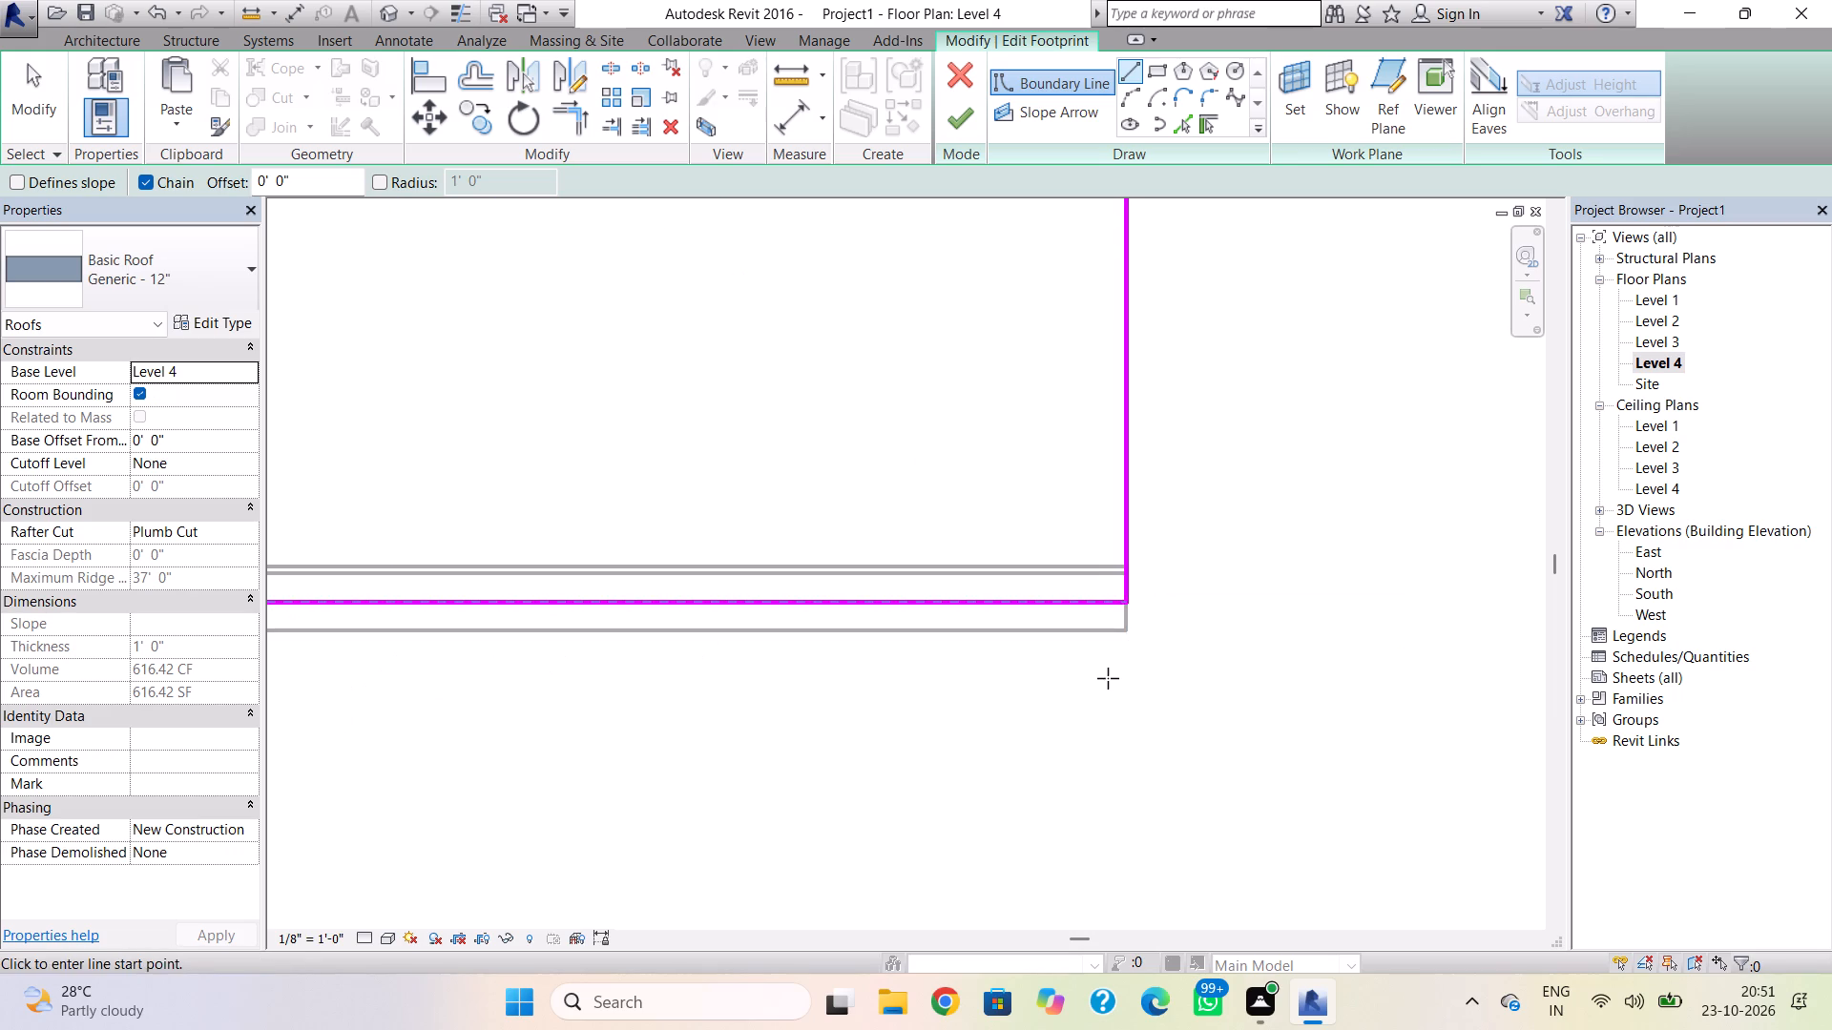
pyautogui.press('Escape')
pyautogui.press('Escape')
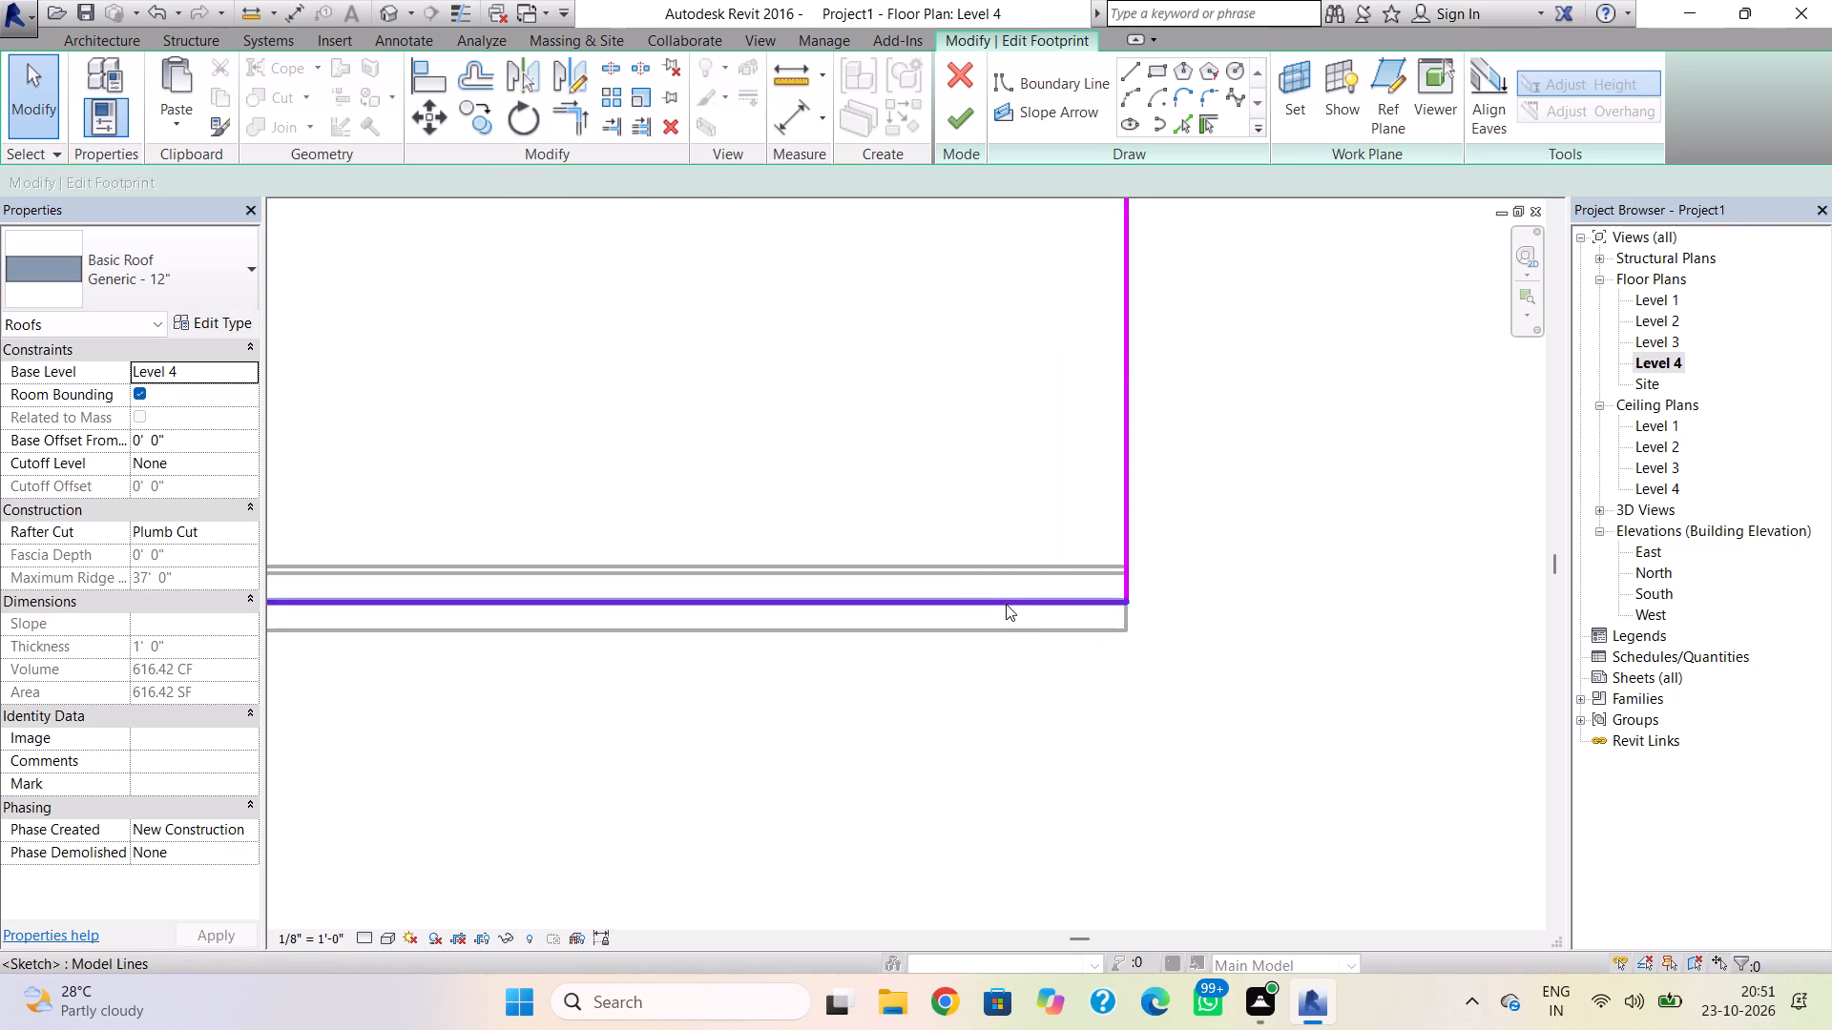
# Move the new south boundary line outward to about 1'-6" beyond the lower roof's south edge.
pyautogui.click(1006, 599)
pyautogui.press('Down')
pyautogui.press('Down')
pyautogui.press('Down')
pyautogui.press('Down')
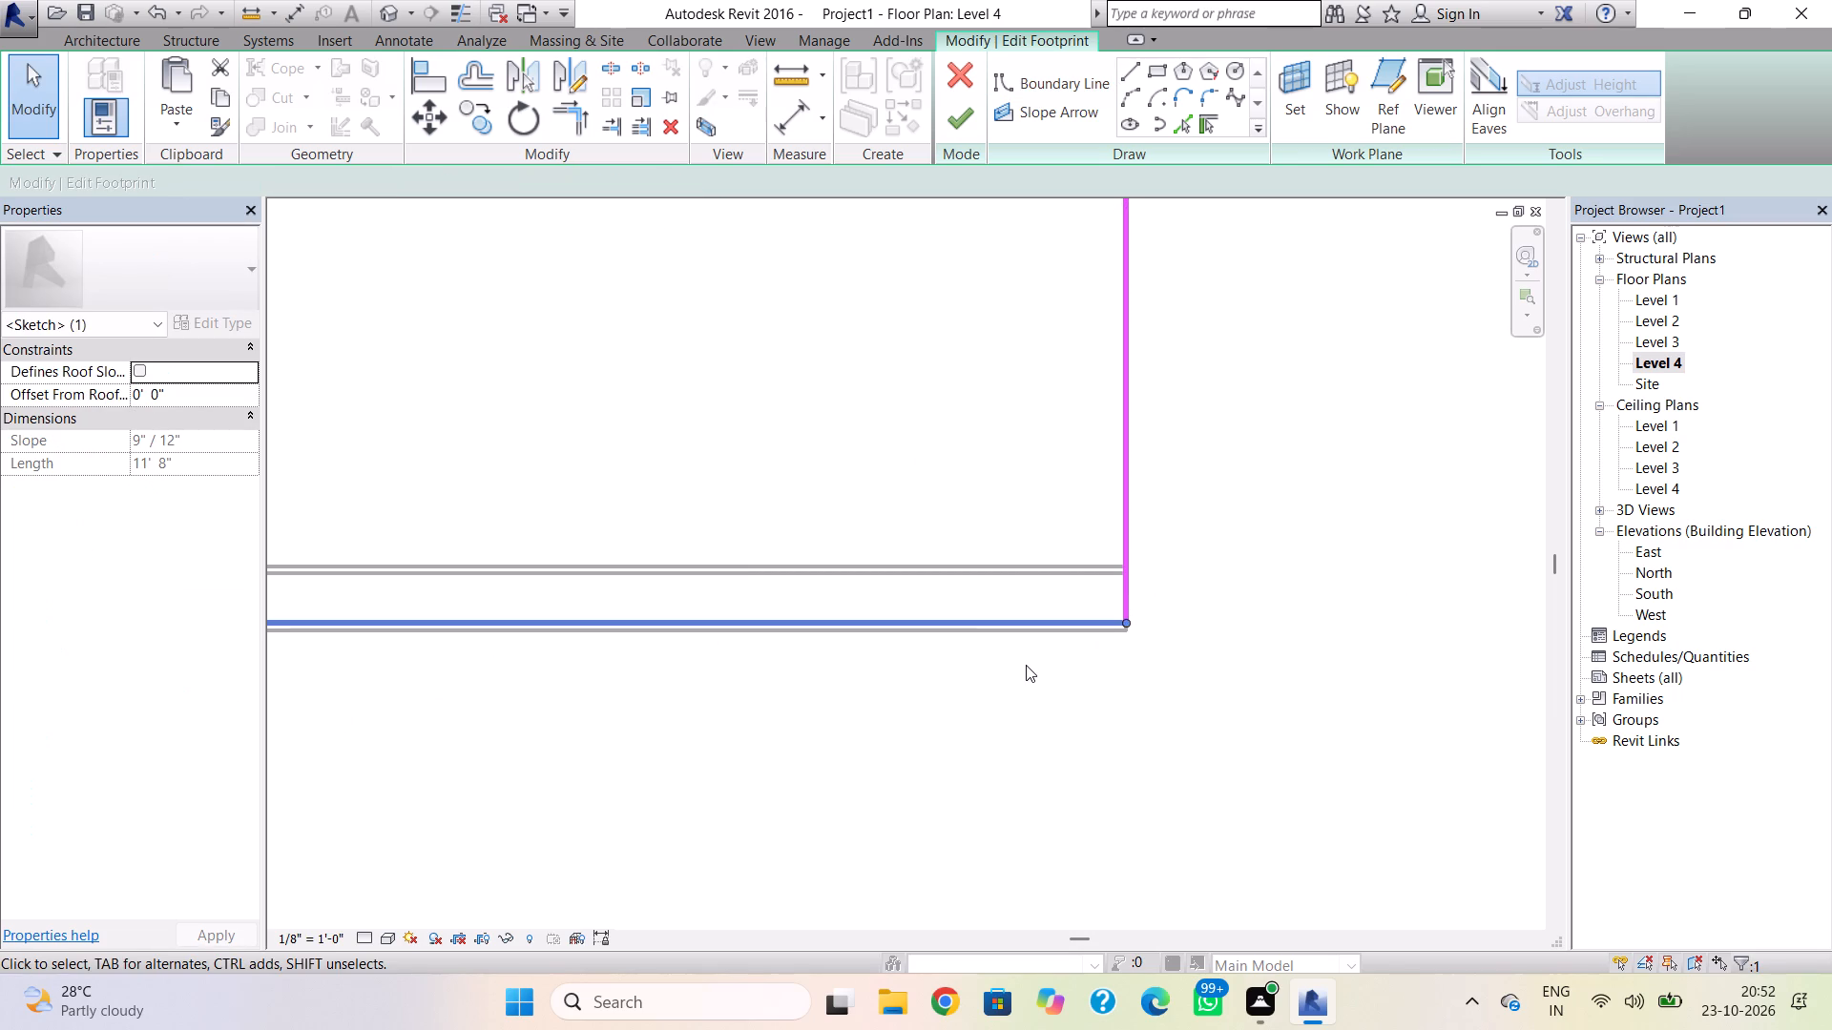
pyautogui.press('Down')
pyautogui.press('Down')
pyautogui.press('Down')
pyautogui.press('Down')
pyautogui.press('Down')
pyautogui.press('Down')
pyautogui.press('Down')
pyautogui.press('Down')
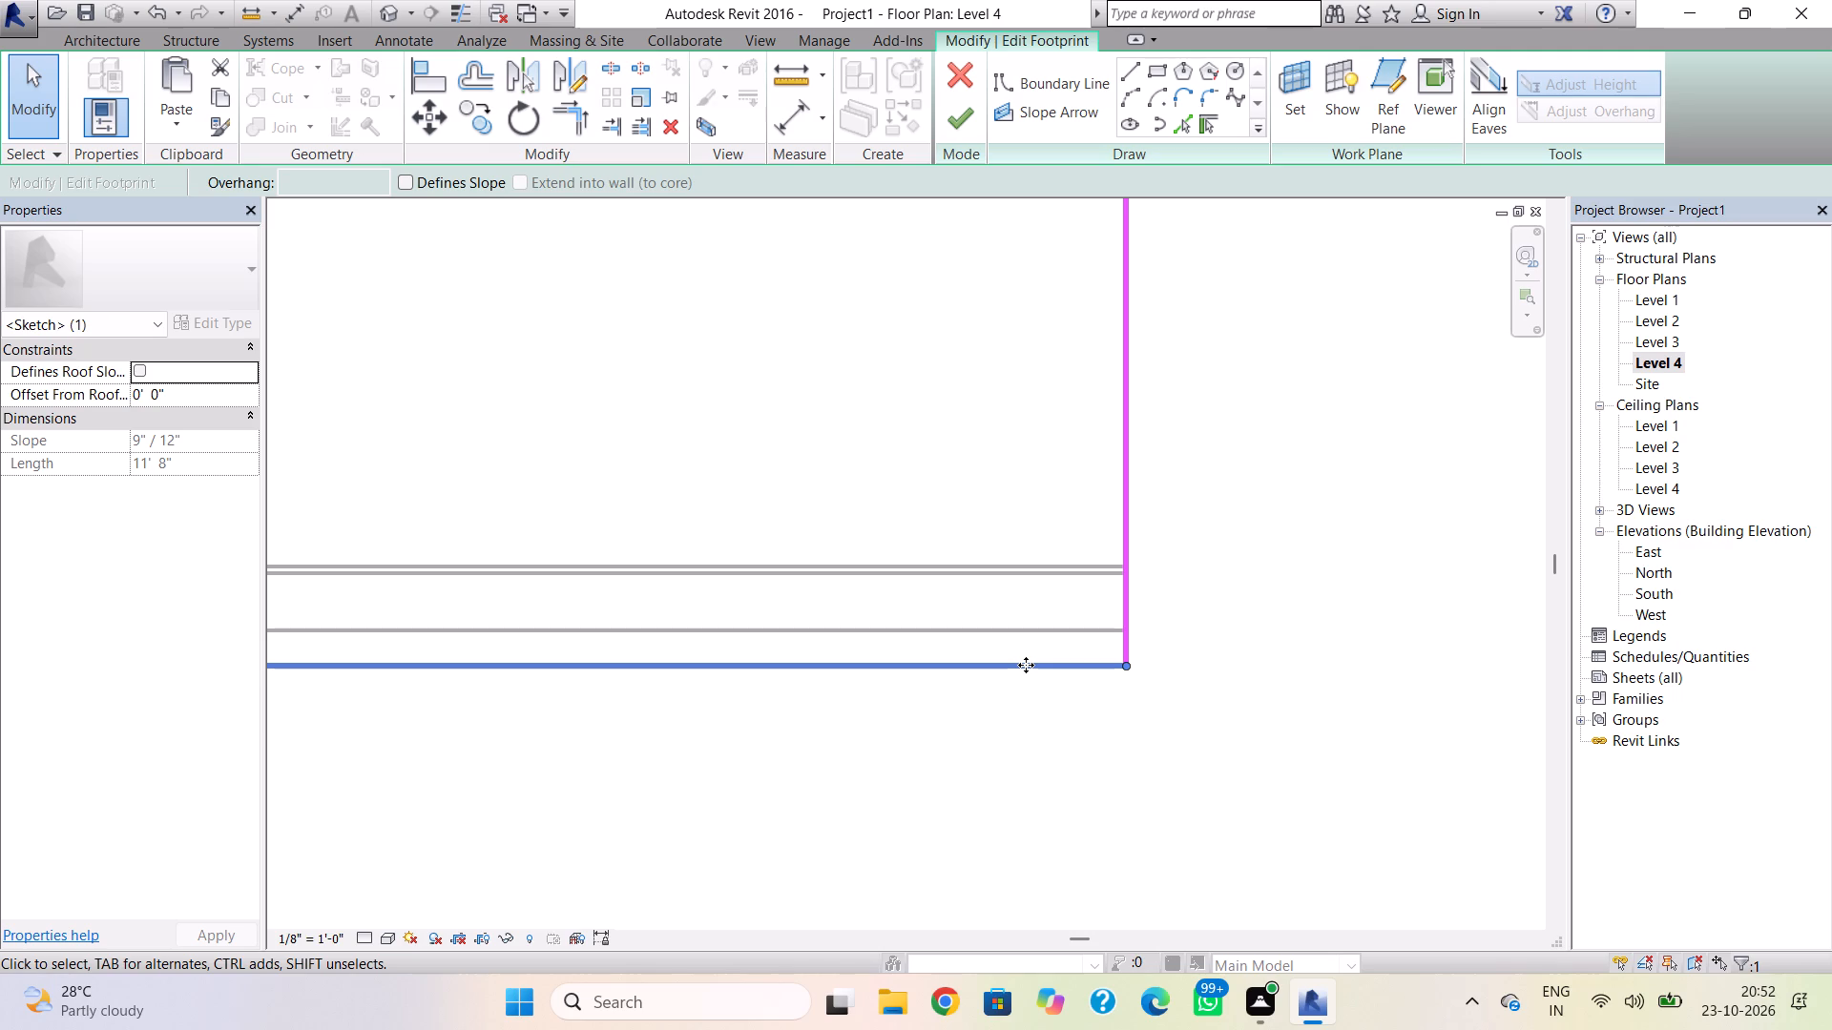
pyautogui.press('Down')
pyautogui.press('Down')
pyautogui.press('Down')
pyautogui.press('Down')
pyautogui.press('Down')
pyautogui.press('Down')
pyautogui.press('Down')
pyautogui.press('Down')
pyautogui.press('Down')
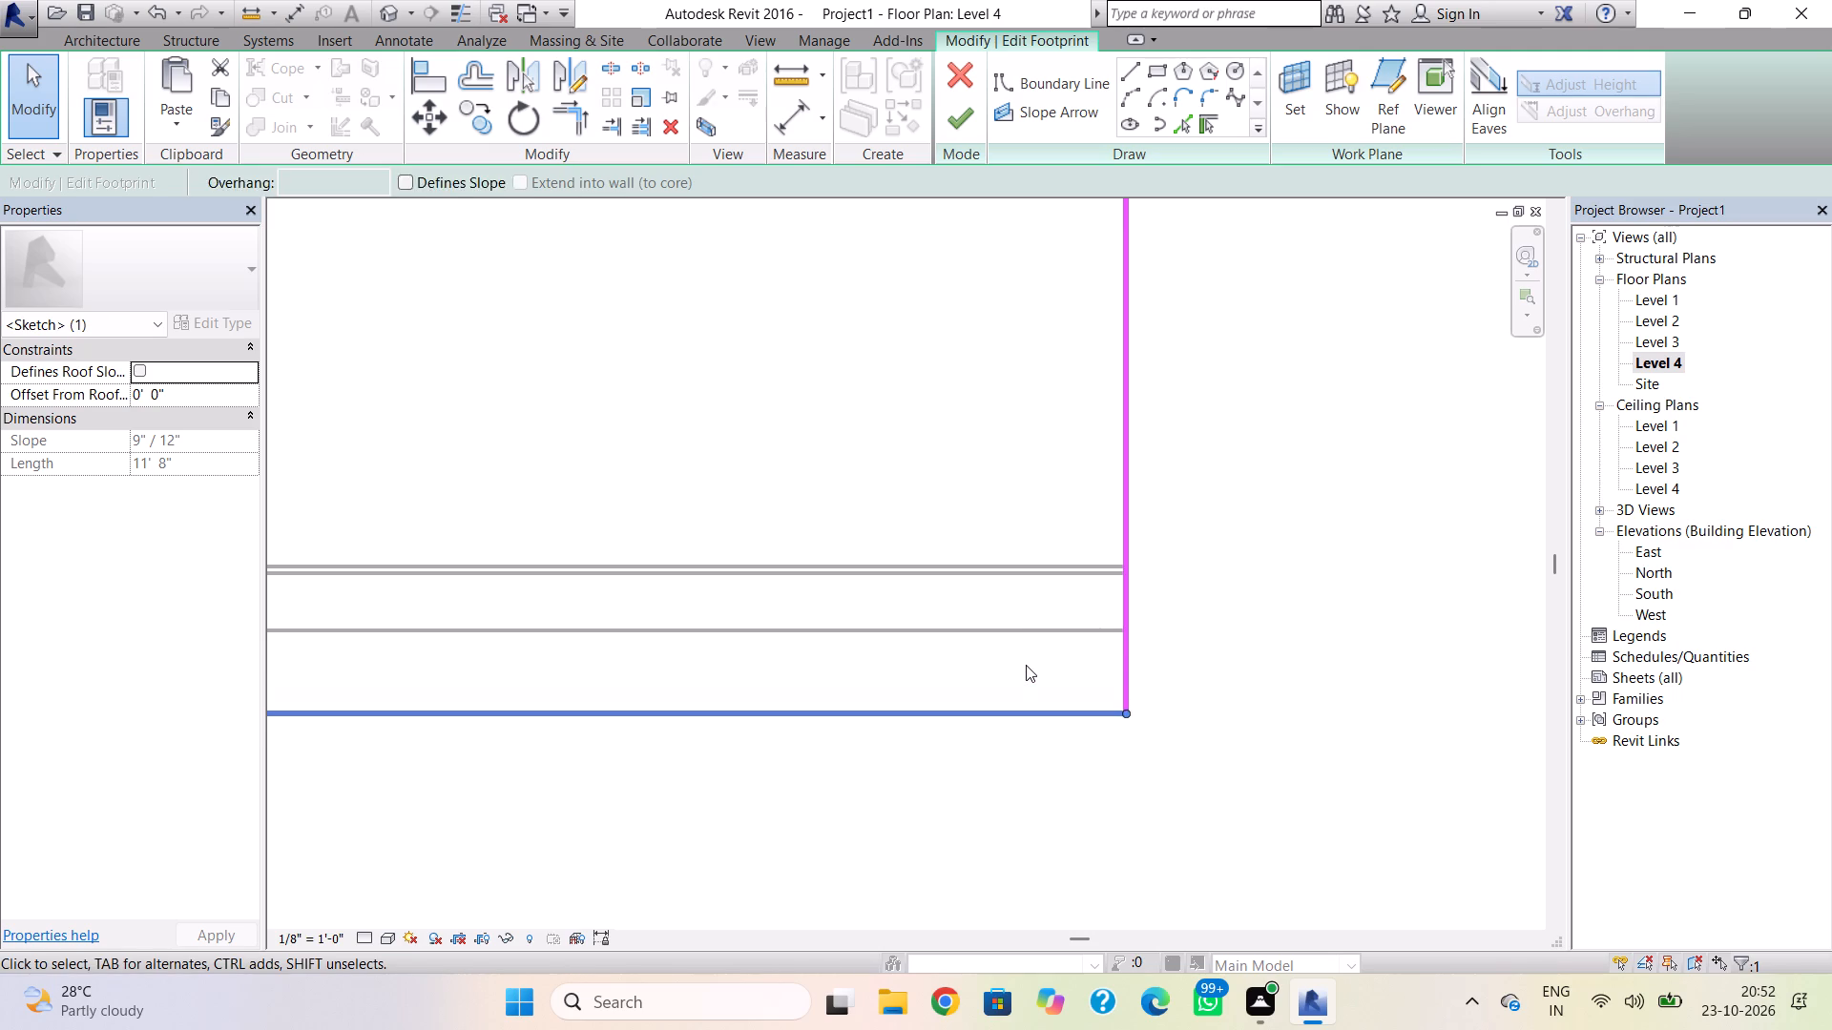
pyautogui.press('Down')
pyautogui.press('Down')
pyautogui.press('Down')
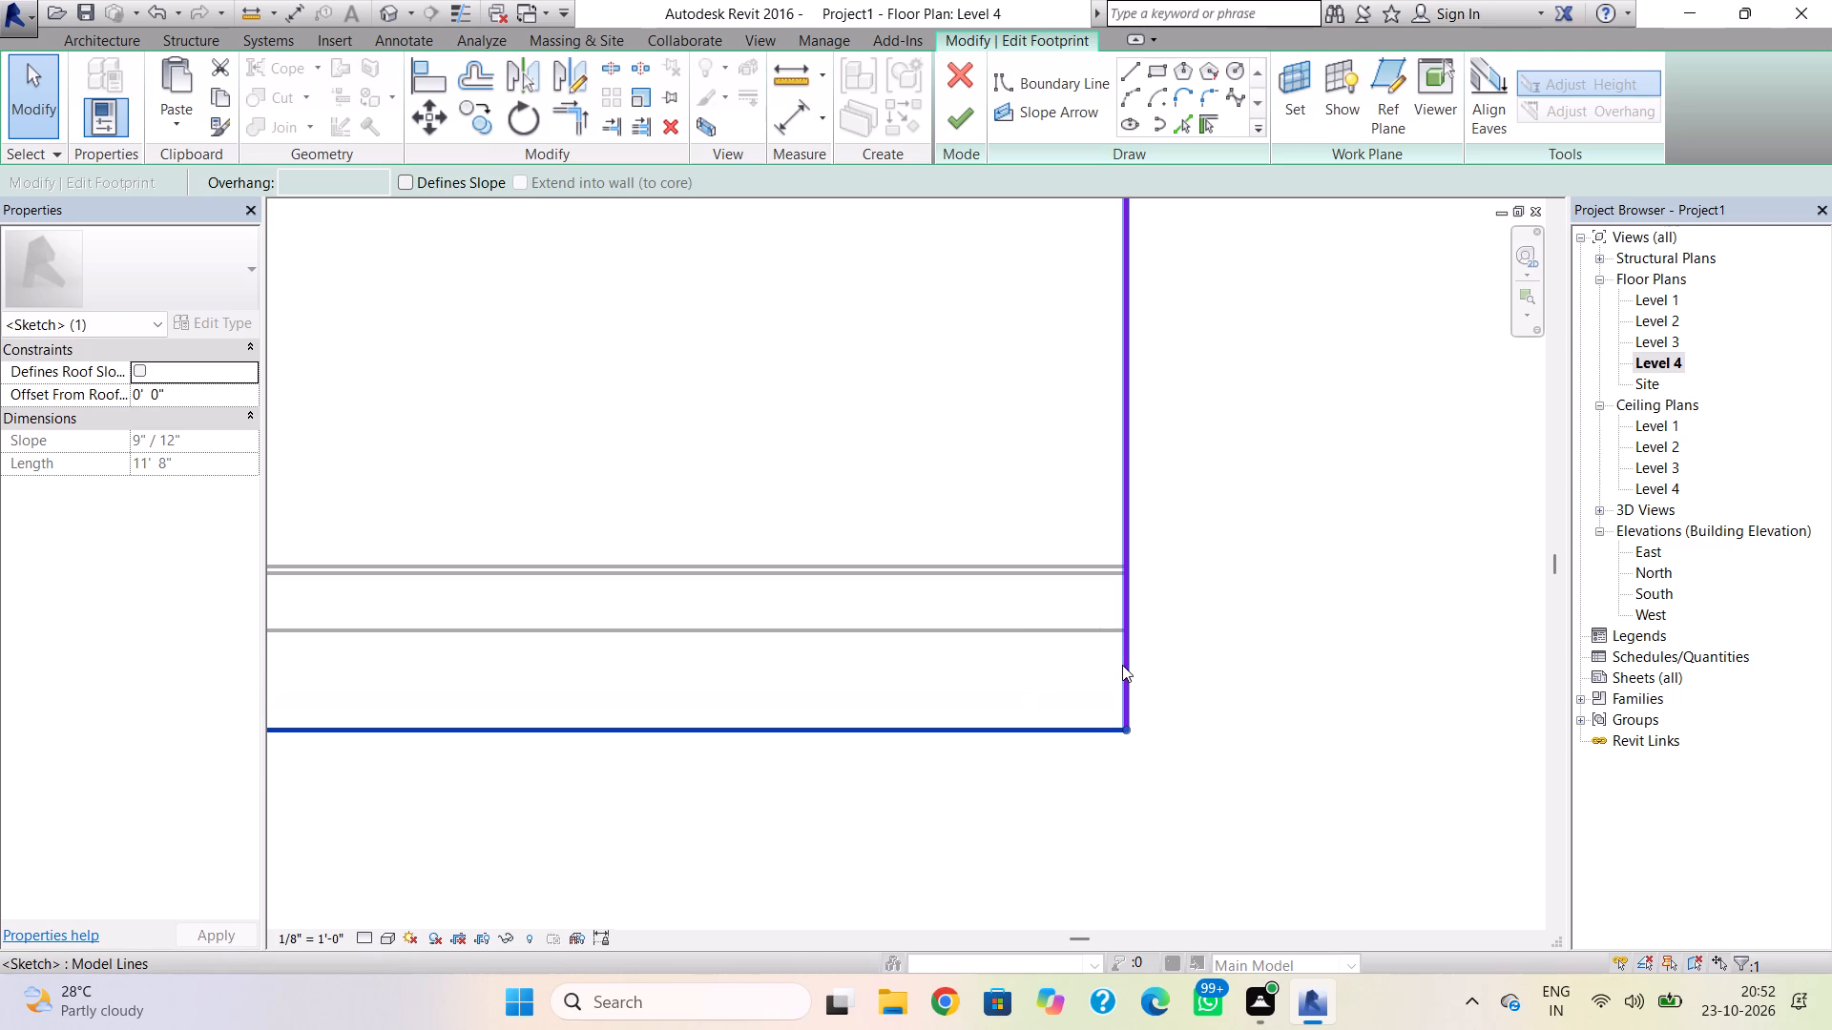
# Move the east boundary line outward past the wall, making the footprint about 13'-0 1/2" wide.
pyautogui.click(1122, 665)
pyautogui.press('Right')
pyautogui.press('Right')
pyautogui.press('Right')
pyautogui.press('Right')
pyautogui.press('Right')
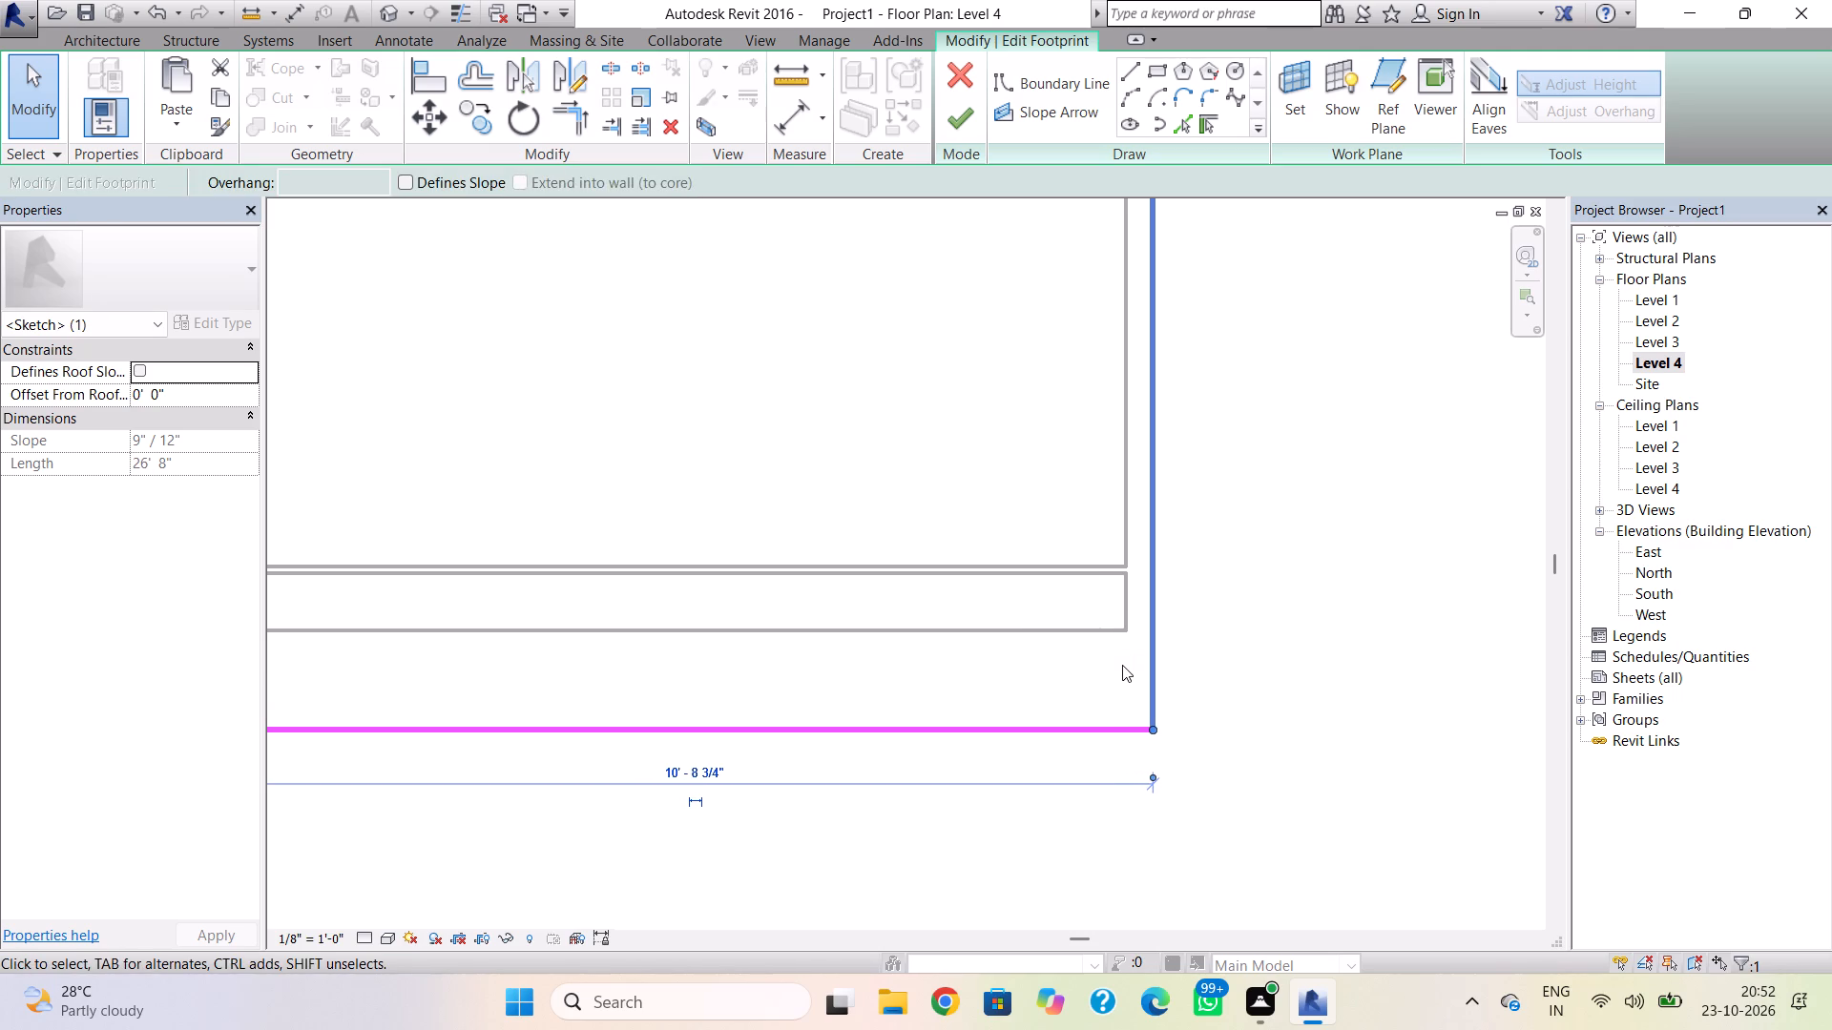
pyautogui.press('Right')
pyautogui.press('Right')
pyautogui.press('Right')
pyautogui.press('Right')
pyautogui.press('Right')
pyautogui.press('Right')
pyautogui.press('Right')
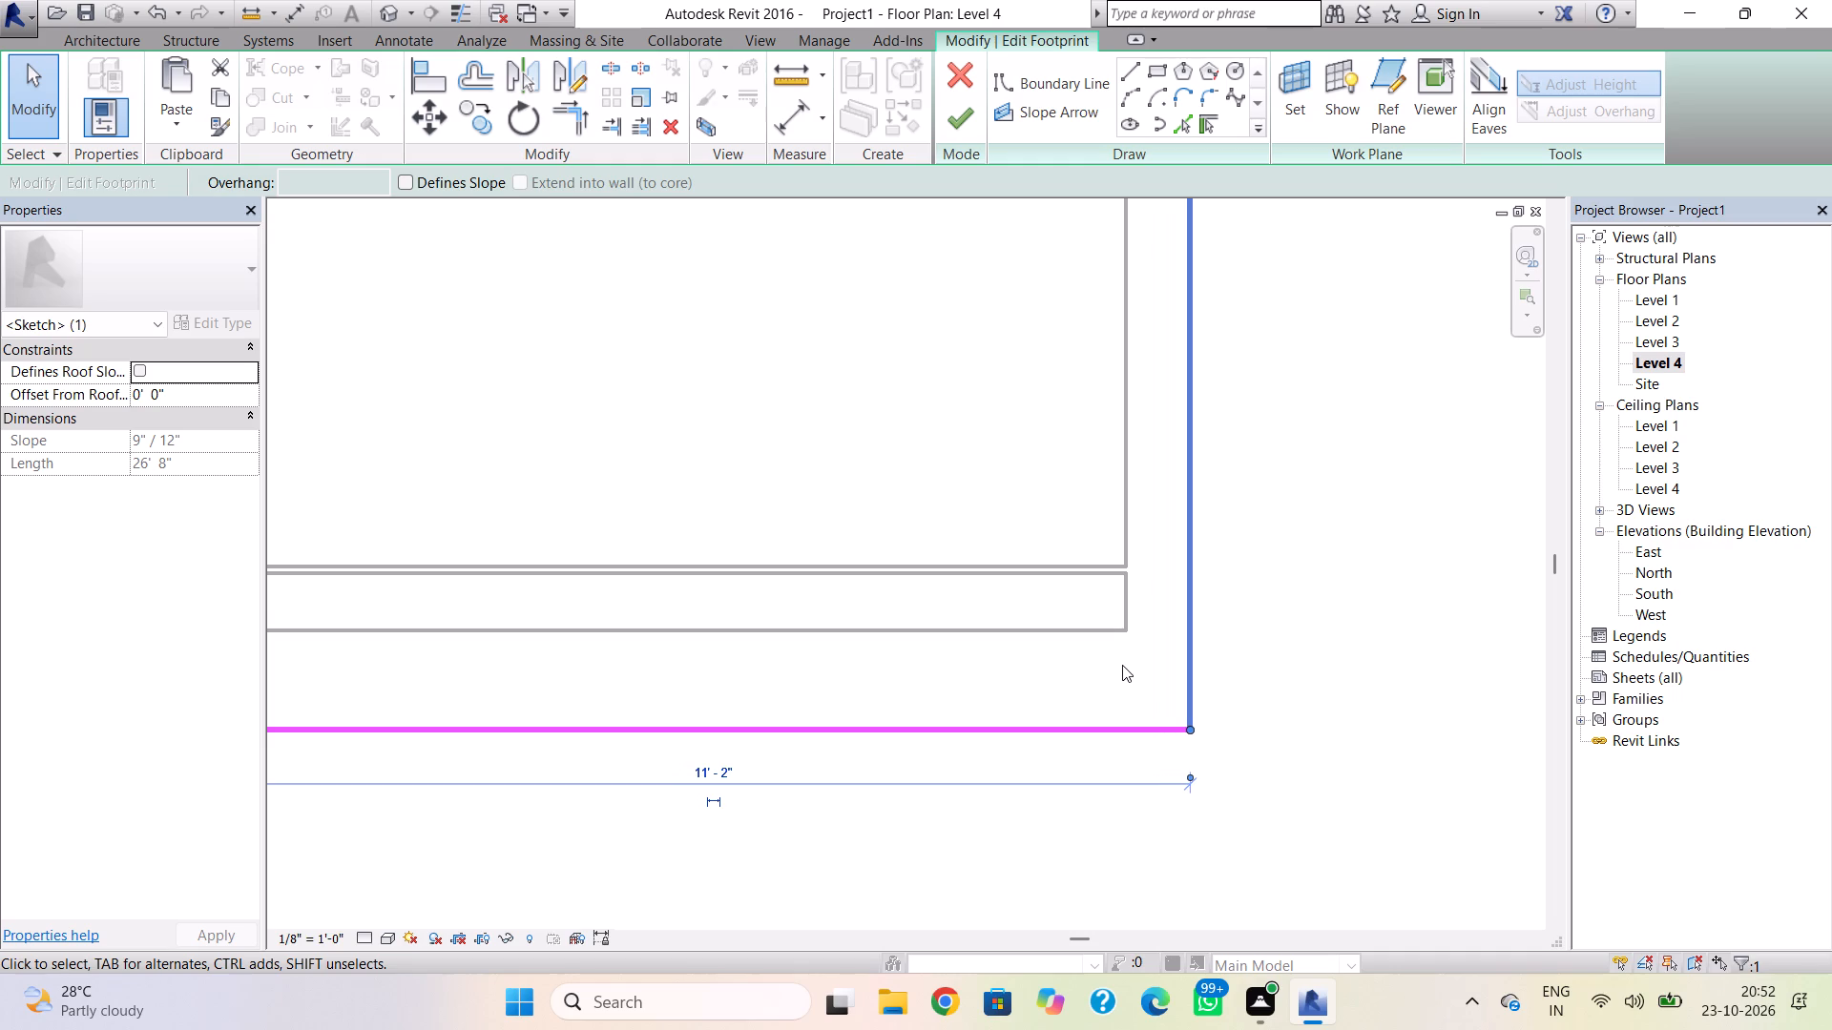
pyautogui.press('Right')
pyautogui.press('Right')
pyautogui.press('Right')
pyautogui.press('Right')
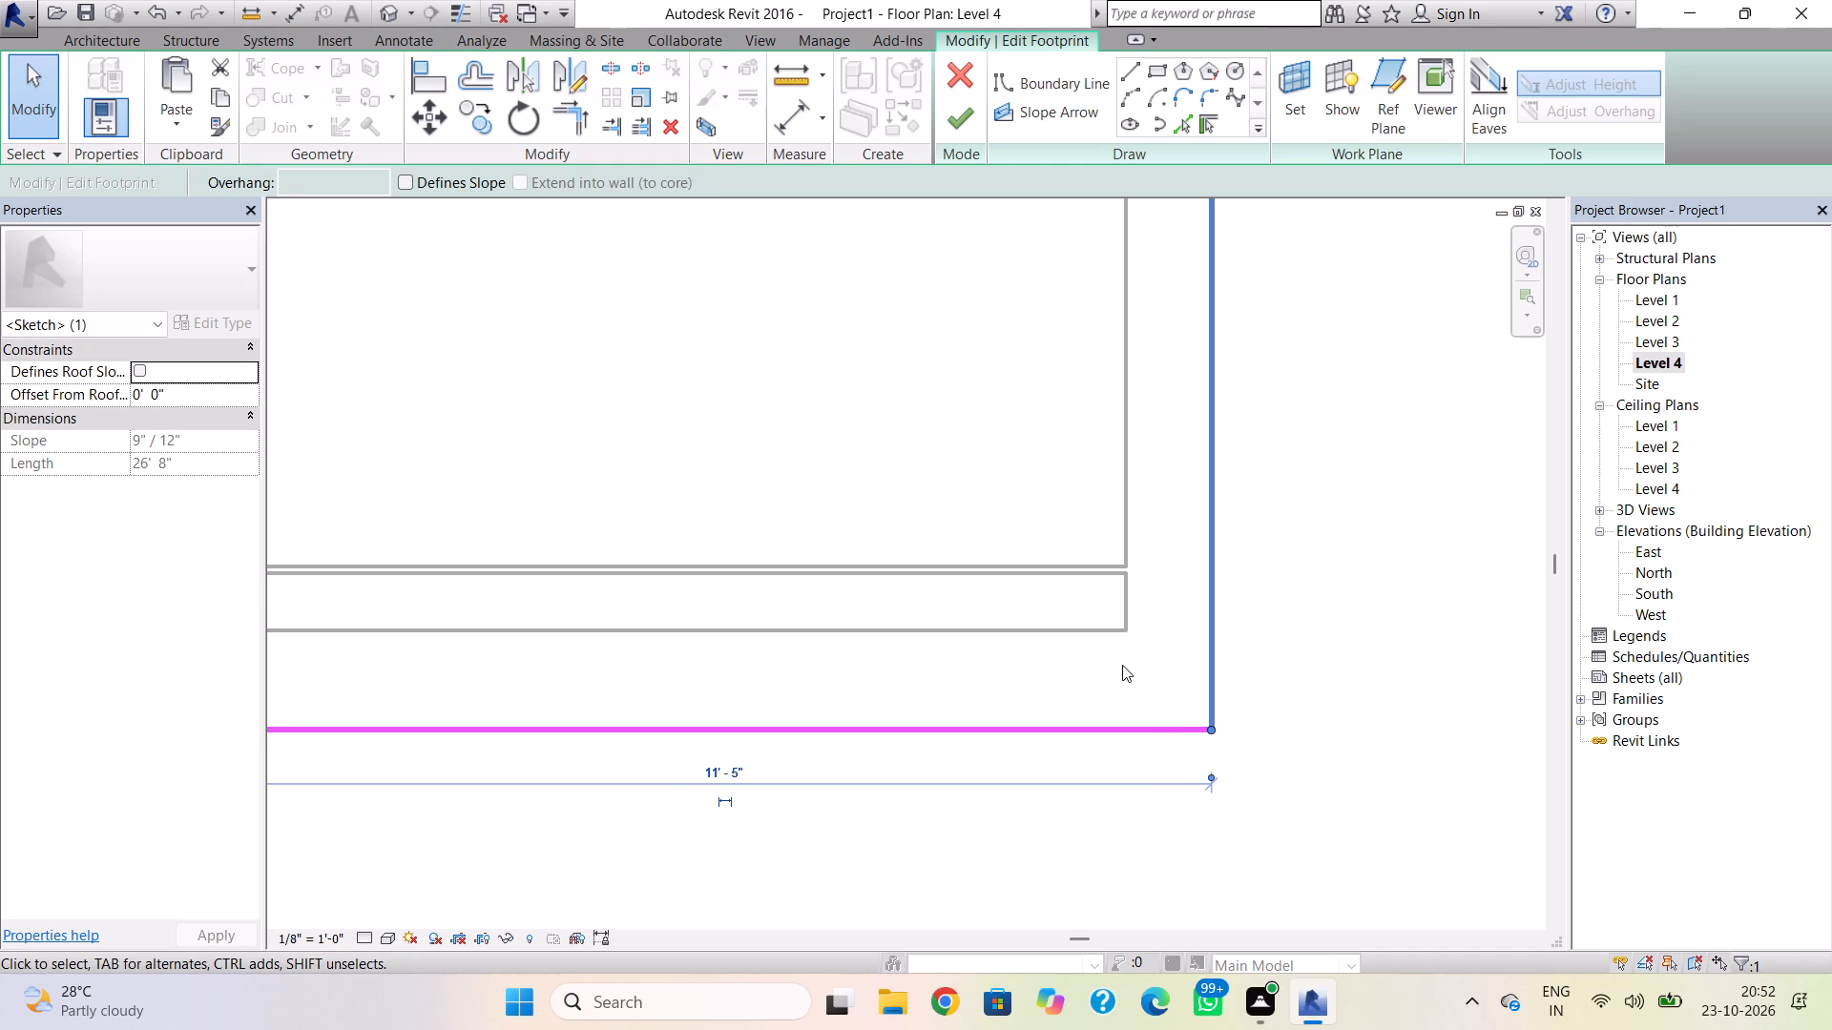
pyautogui.press('Right')
pyautogui.press('Right')
pyautogui.press('Right')
pyautogui.press('Right')
pyautogui.press('Right')
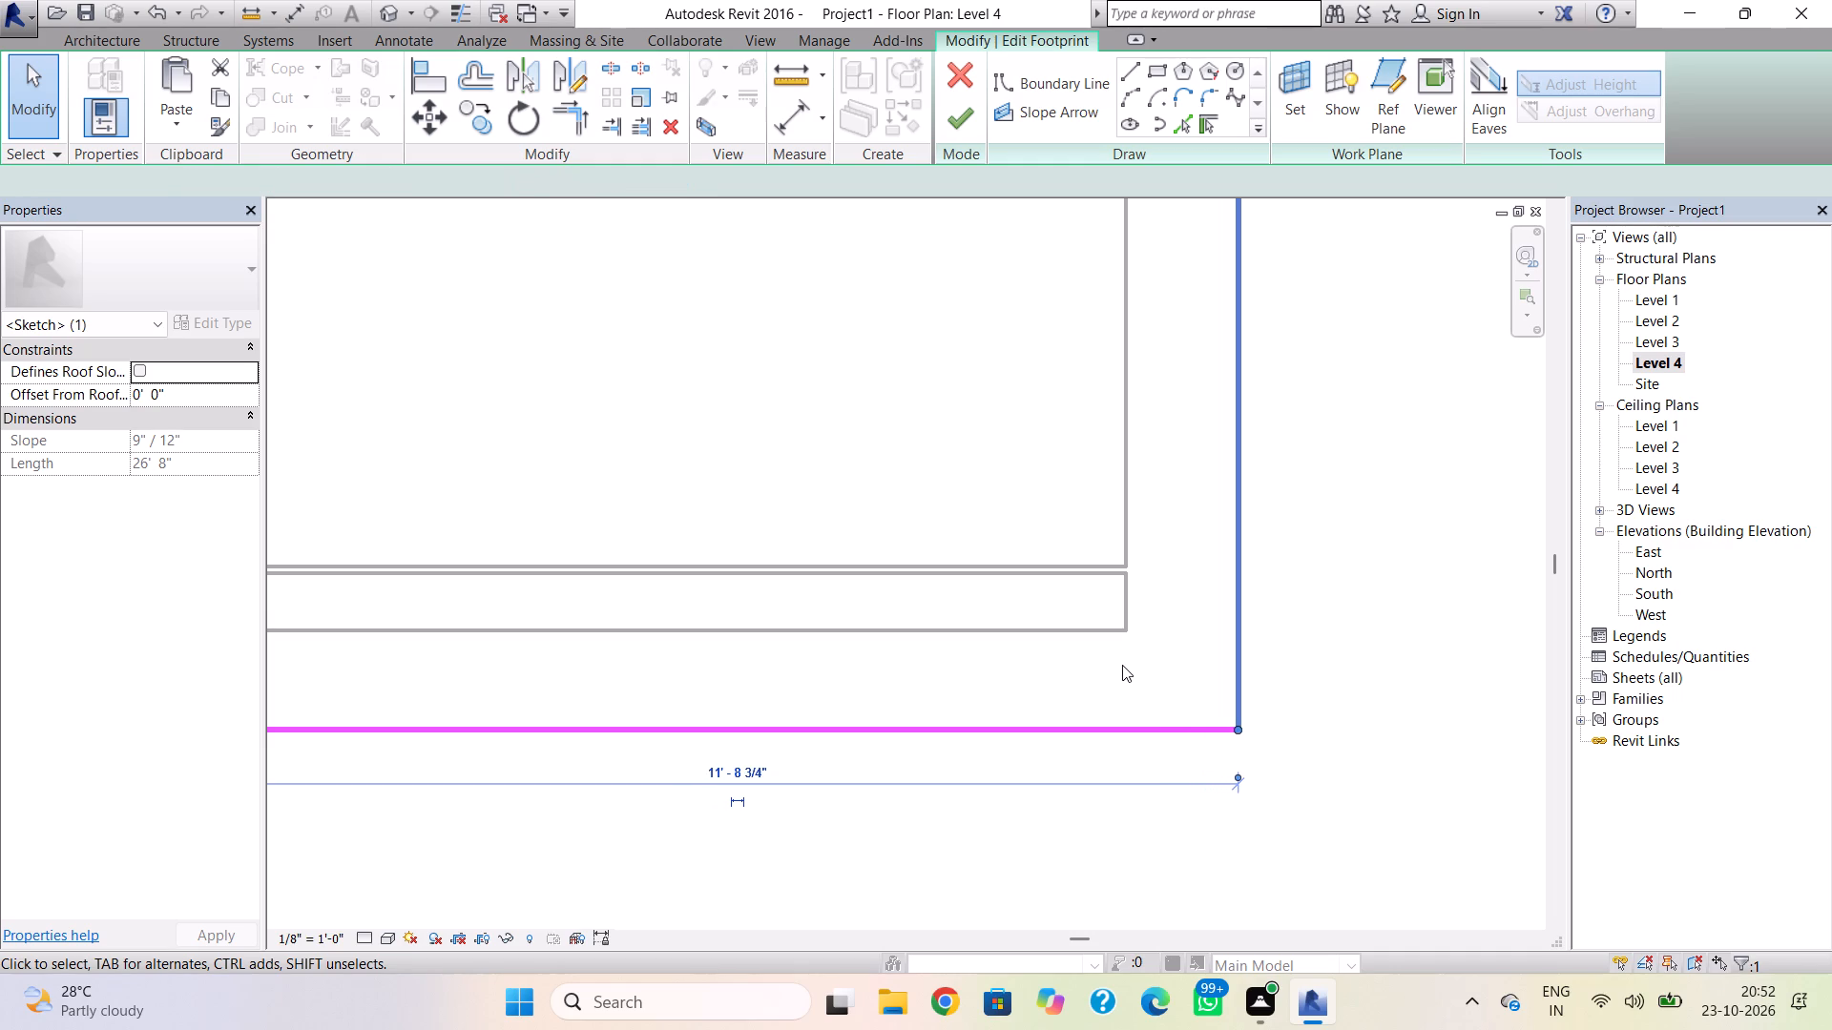
pyautogui.press('Right')
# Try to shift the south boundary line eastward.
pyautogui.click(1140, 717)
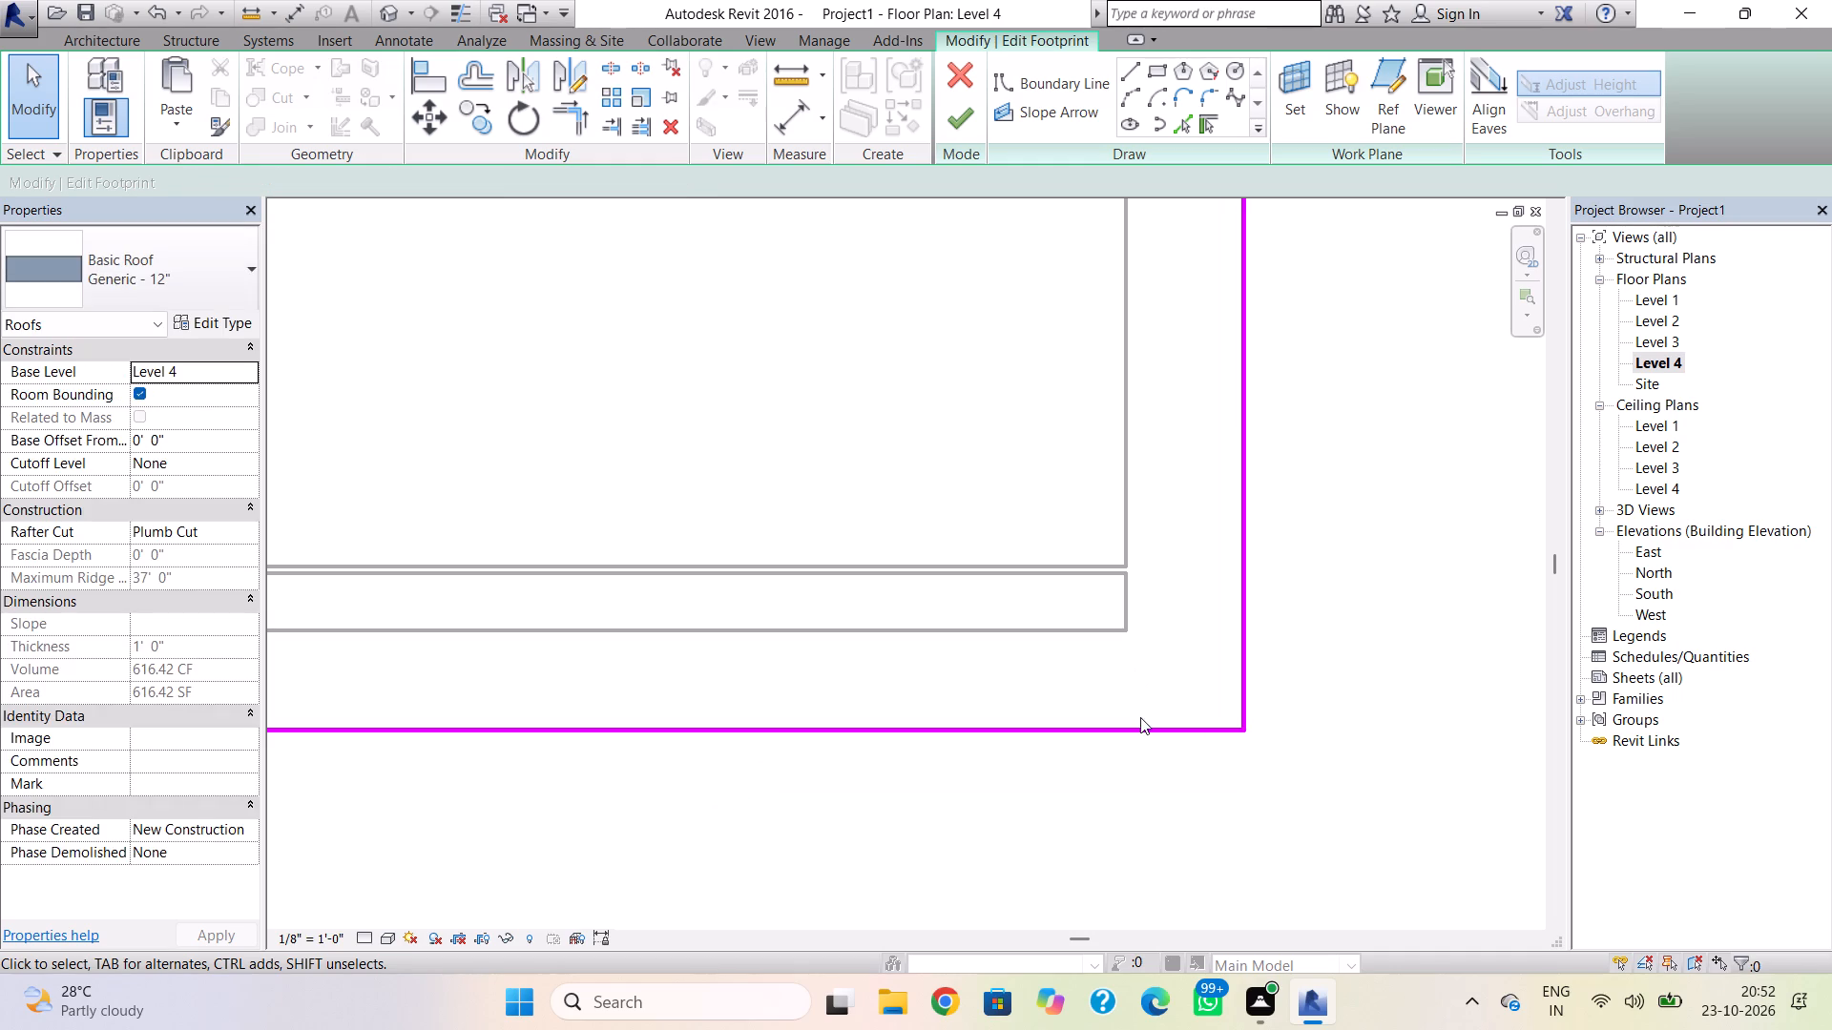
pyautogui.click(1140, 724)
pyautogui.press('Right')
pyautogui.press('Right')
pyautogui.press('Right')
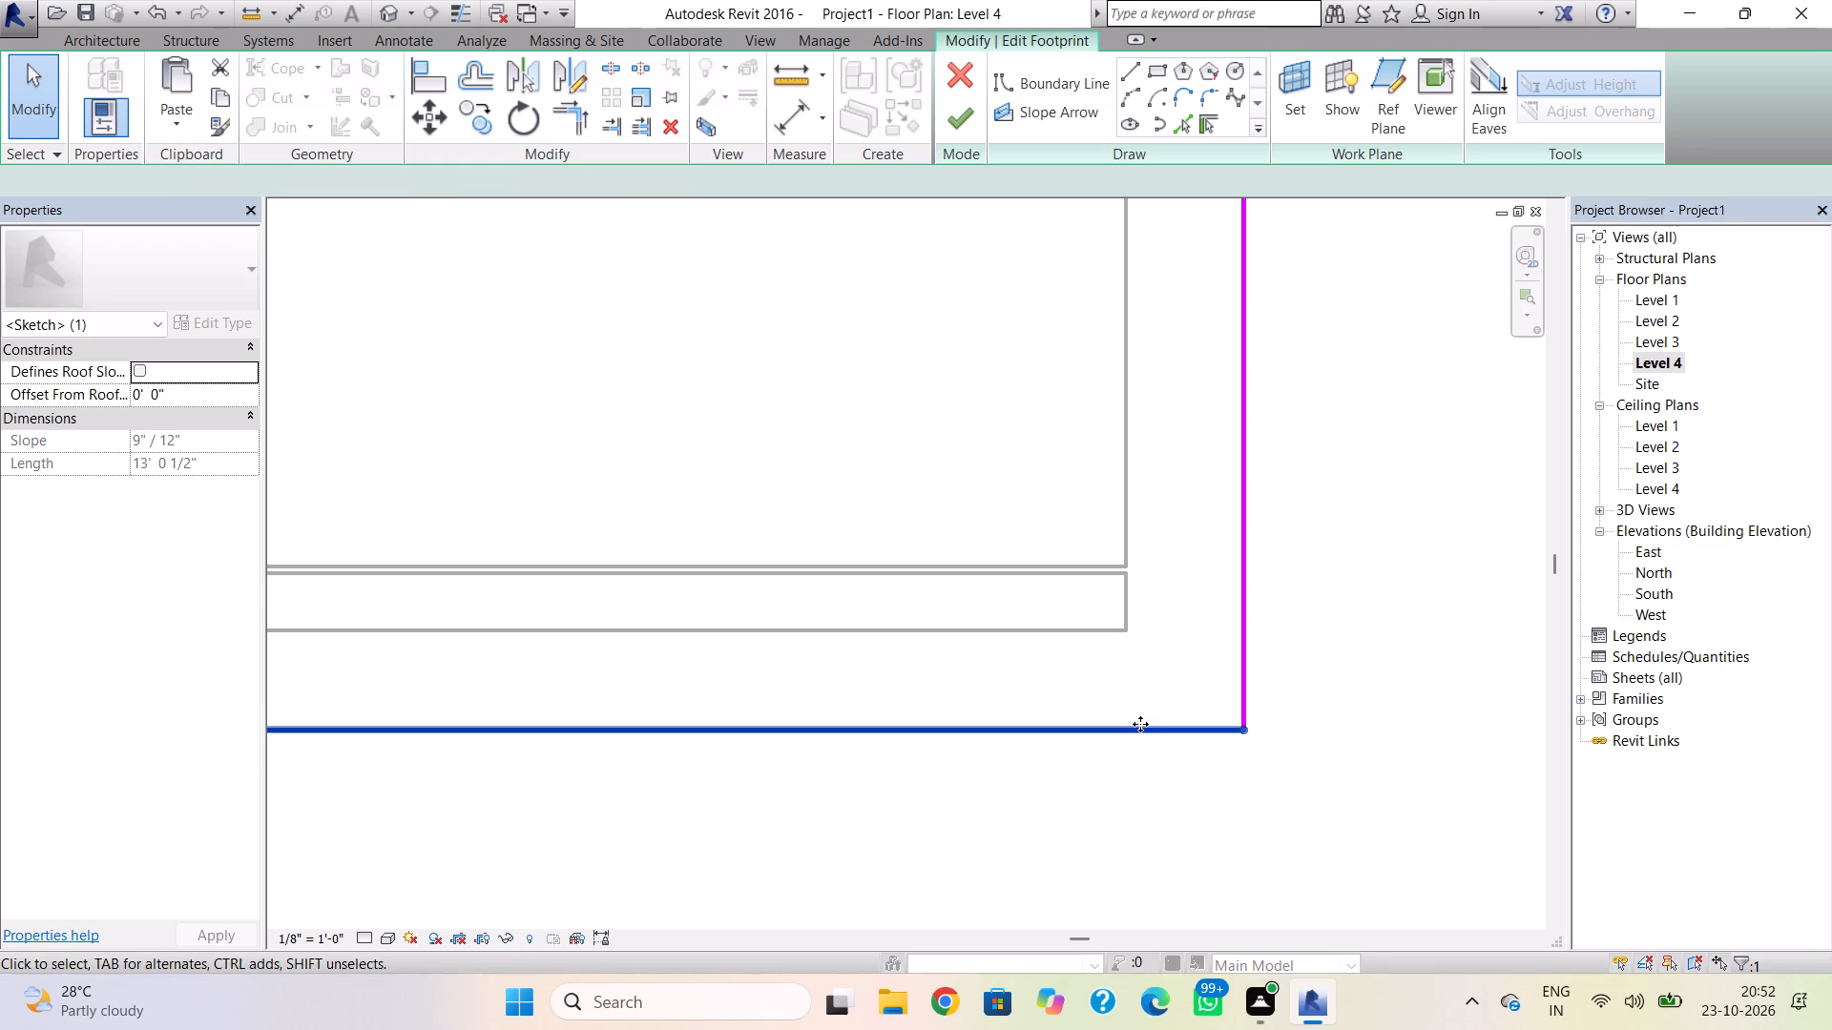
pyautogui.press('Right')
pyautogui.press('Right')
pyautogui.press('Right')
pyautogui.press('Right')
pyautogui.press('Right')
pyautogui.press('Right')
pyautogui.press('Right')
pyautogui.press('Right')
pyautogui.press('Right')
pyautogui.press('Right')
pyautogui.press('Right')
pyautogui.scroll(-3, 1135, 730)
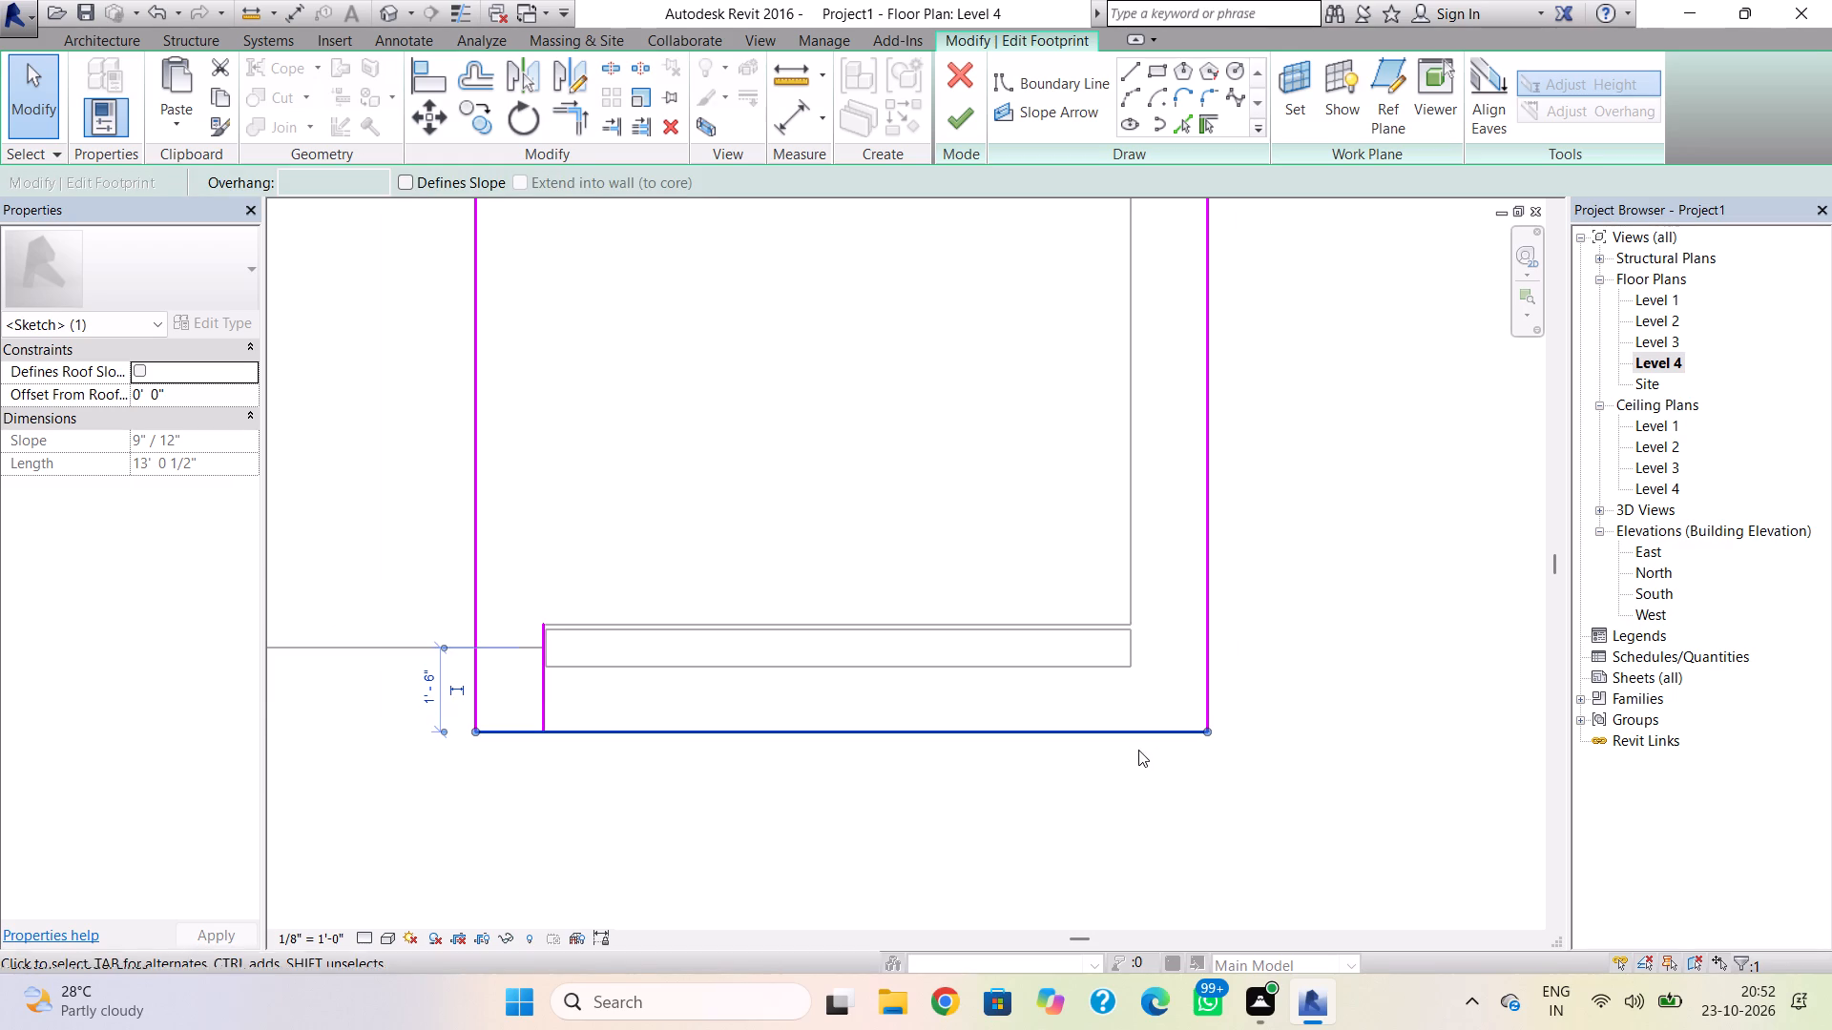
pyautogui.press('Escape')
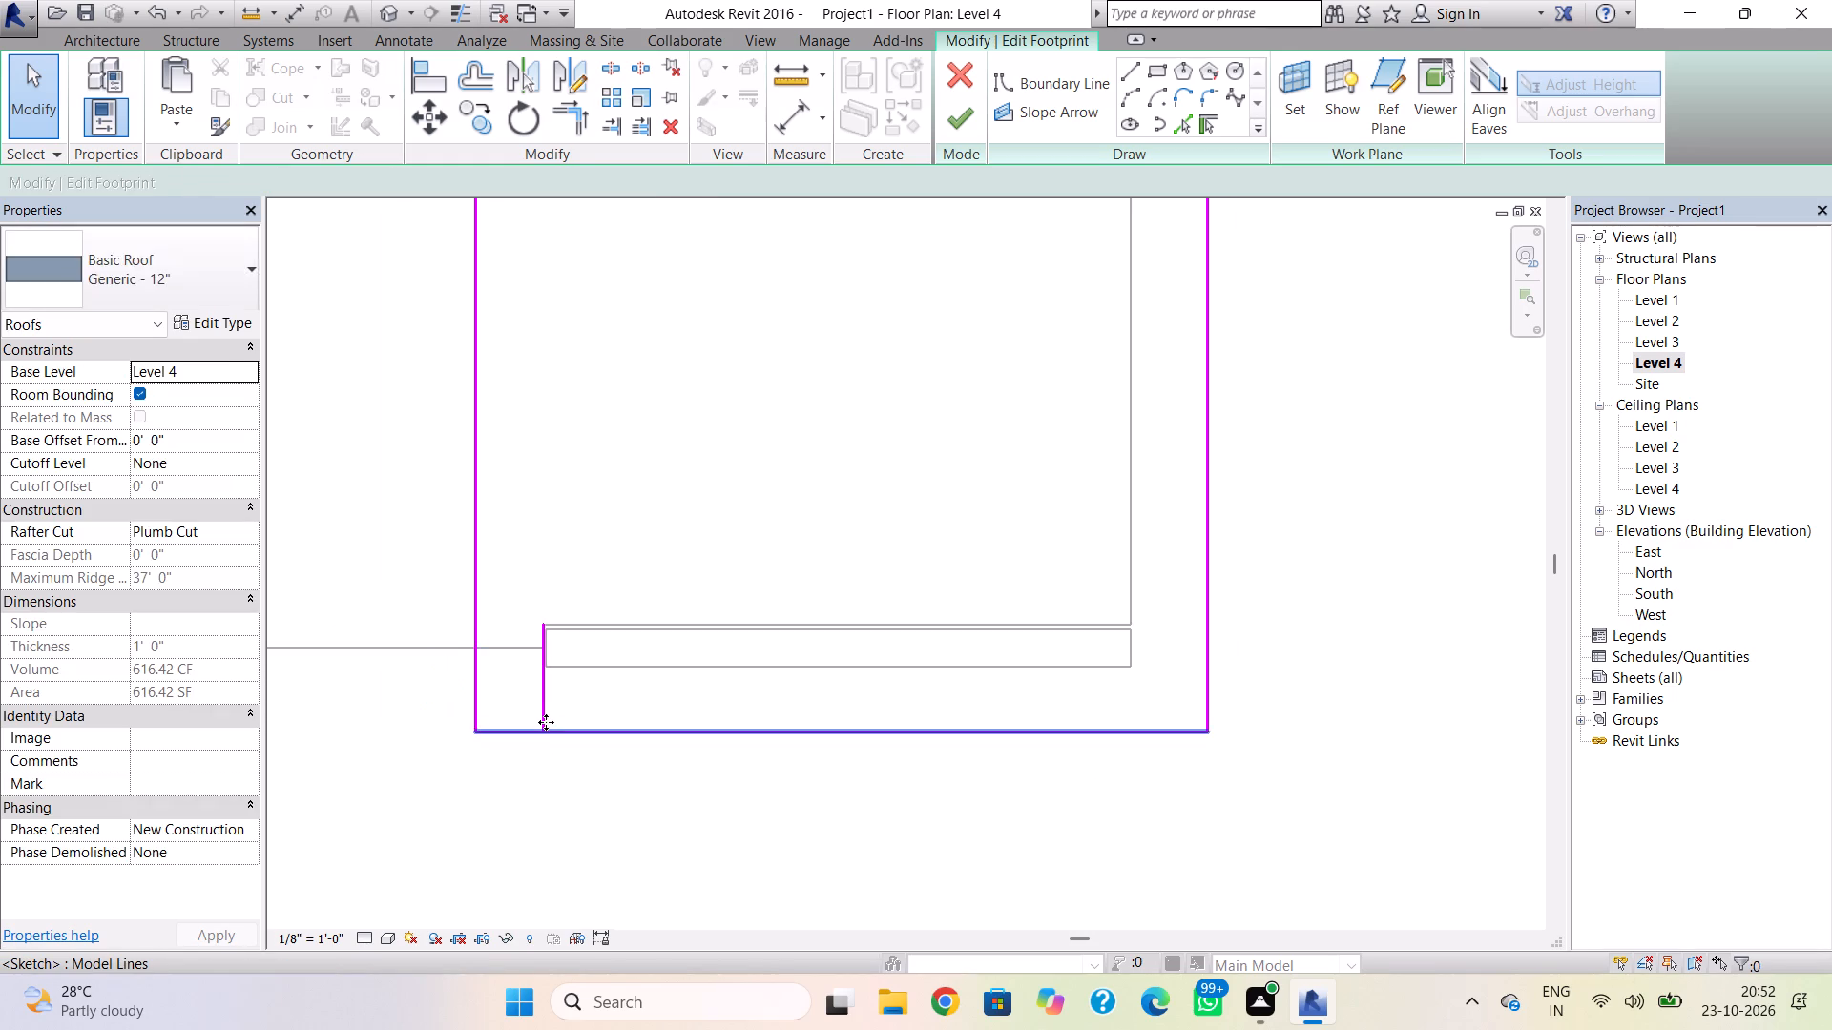
# Delete the leftover short jog line inside the footprint's southwest corner.
pyautogui.click(544, 717)
pyautogui.press('Delete')
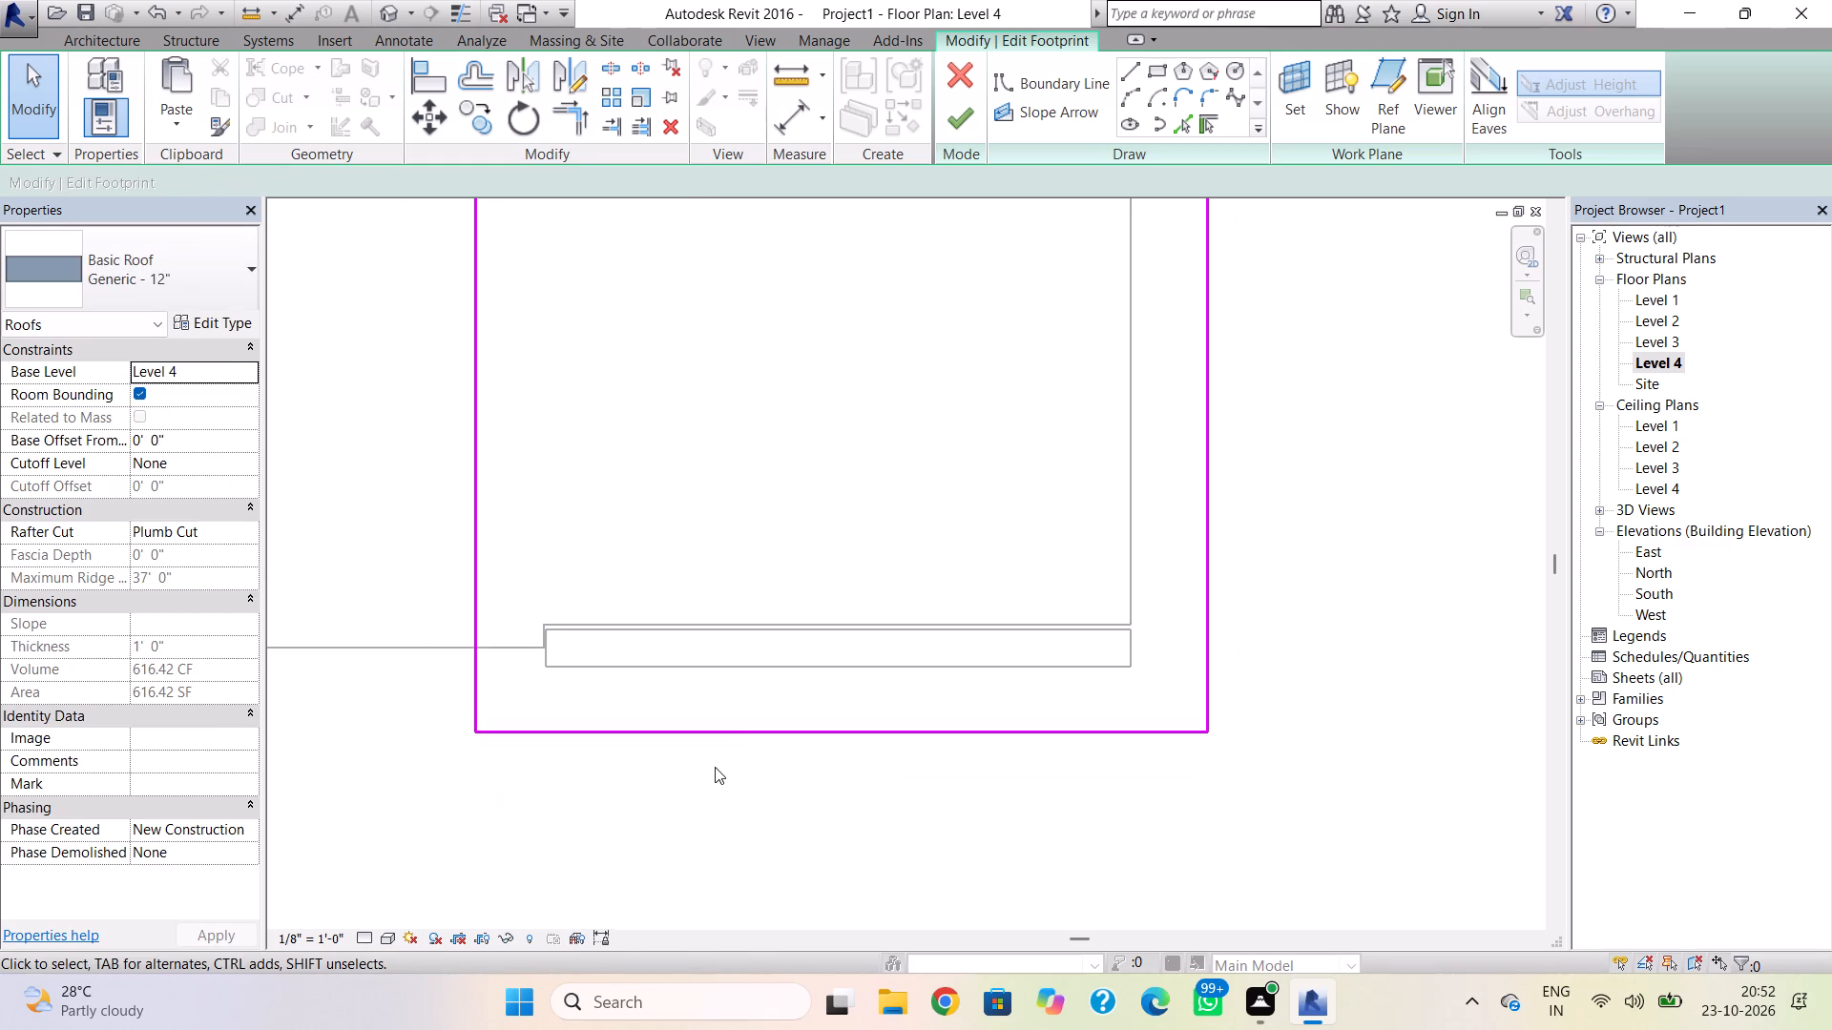
# Nudge the south boundary to a 1'-8" overhang and the east boundary outward to a 13'-1 1/2" footprint width.
pyautogui.click(723, 732)
pyautogui.press('Down')
pyautogui.press('Down')
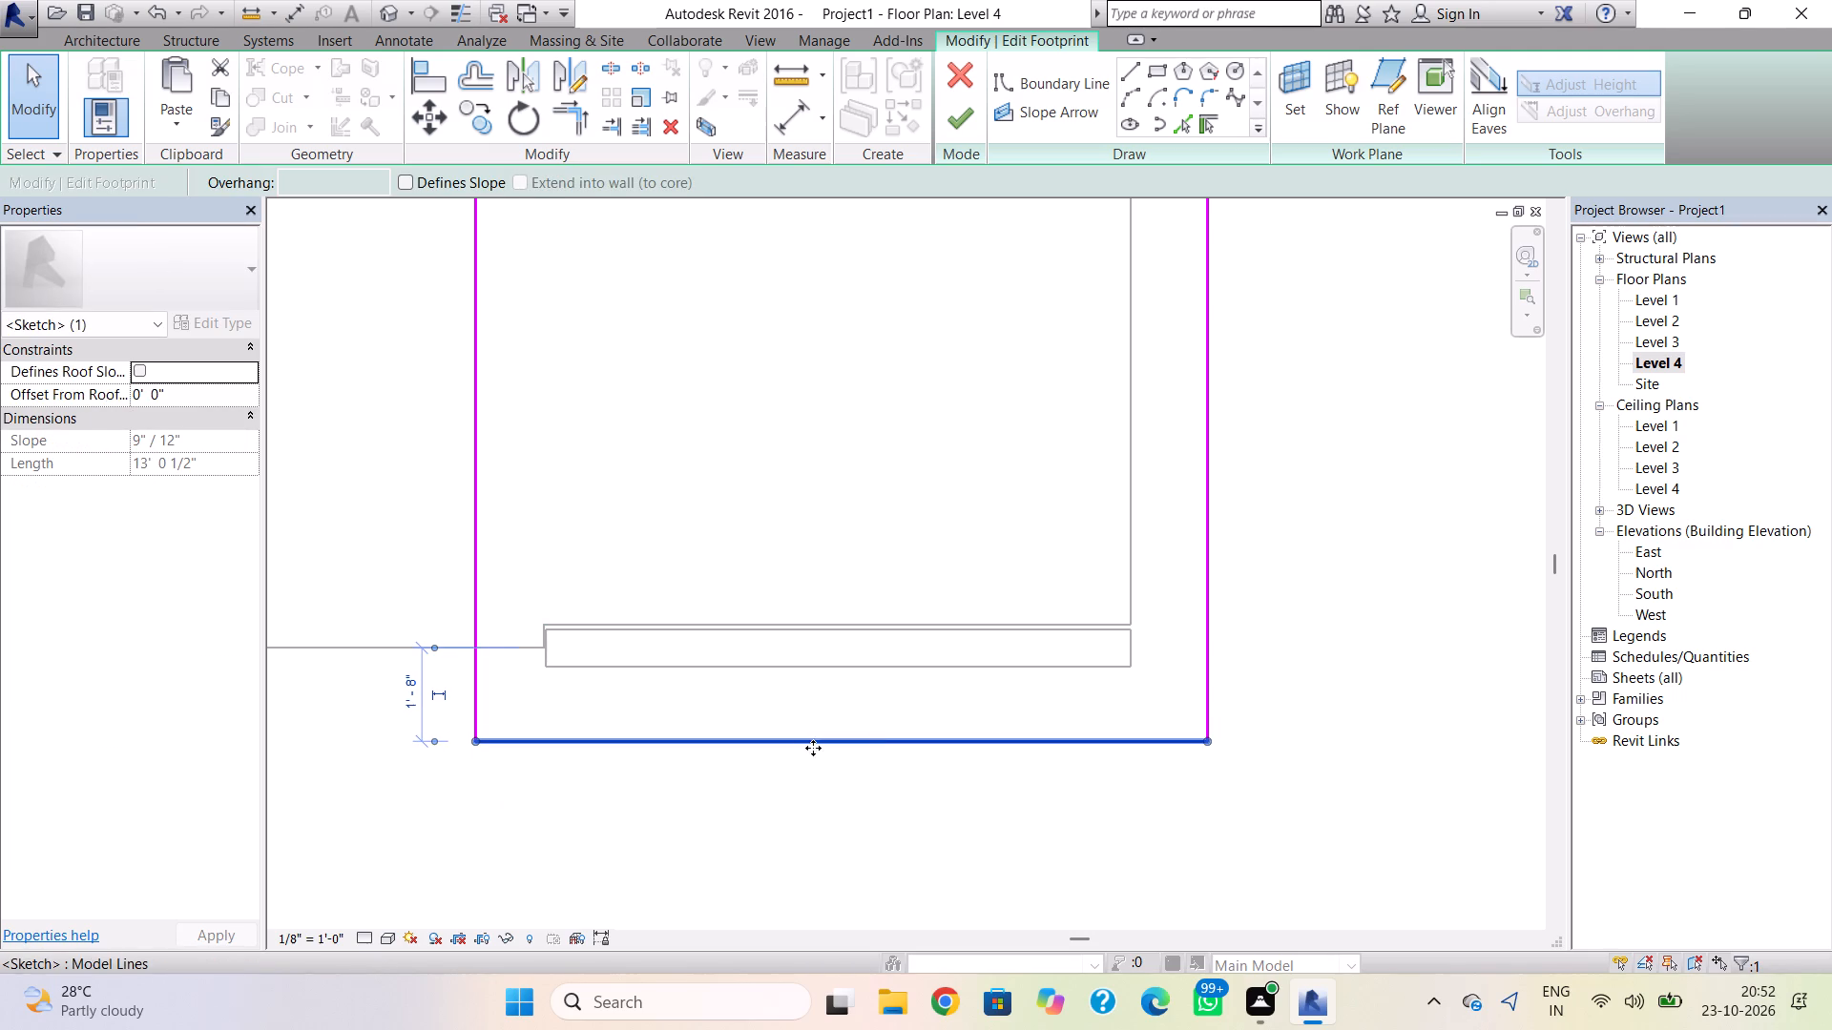
pyautogui.click(1201, 673)
pyautogui.press('Right')
pyautogui.scroll(-5, 1203, 689)
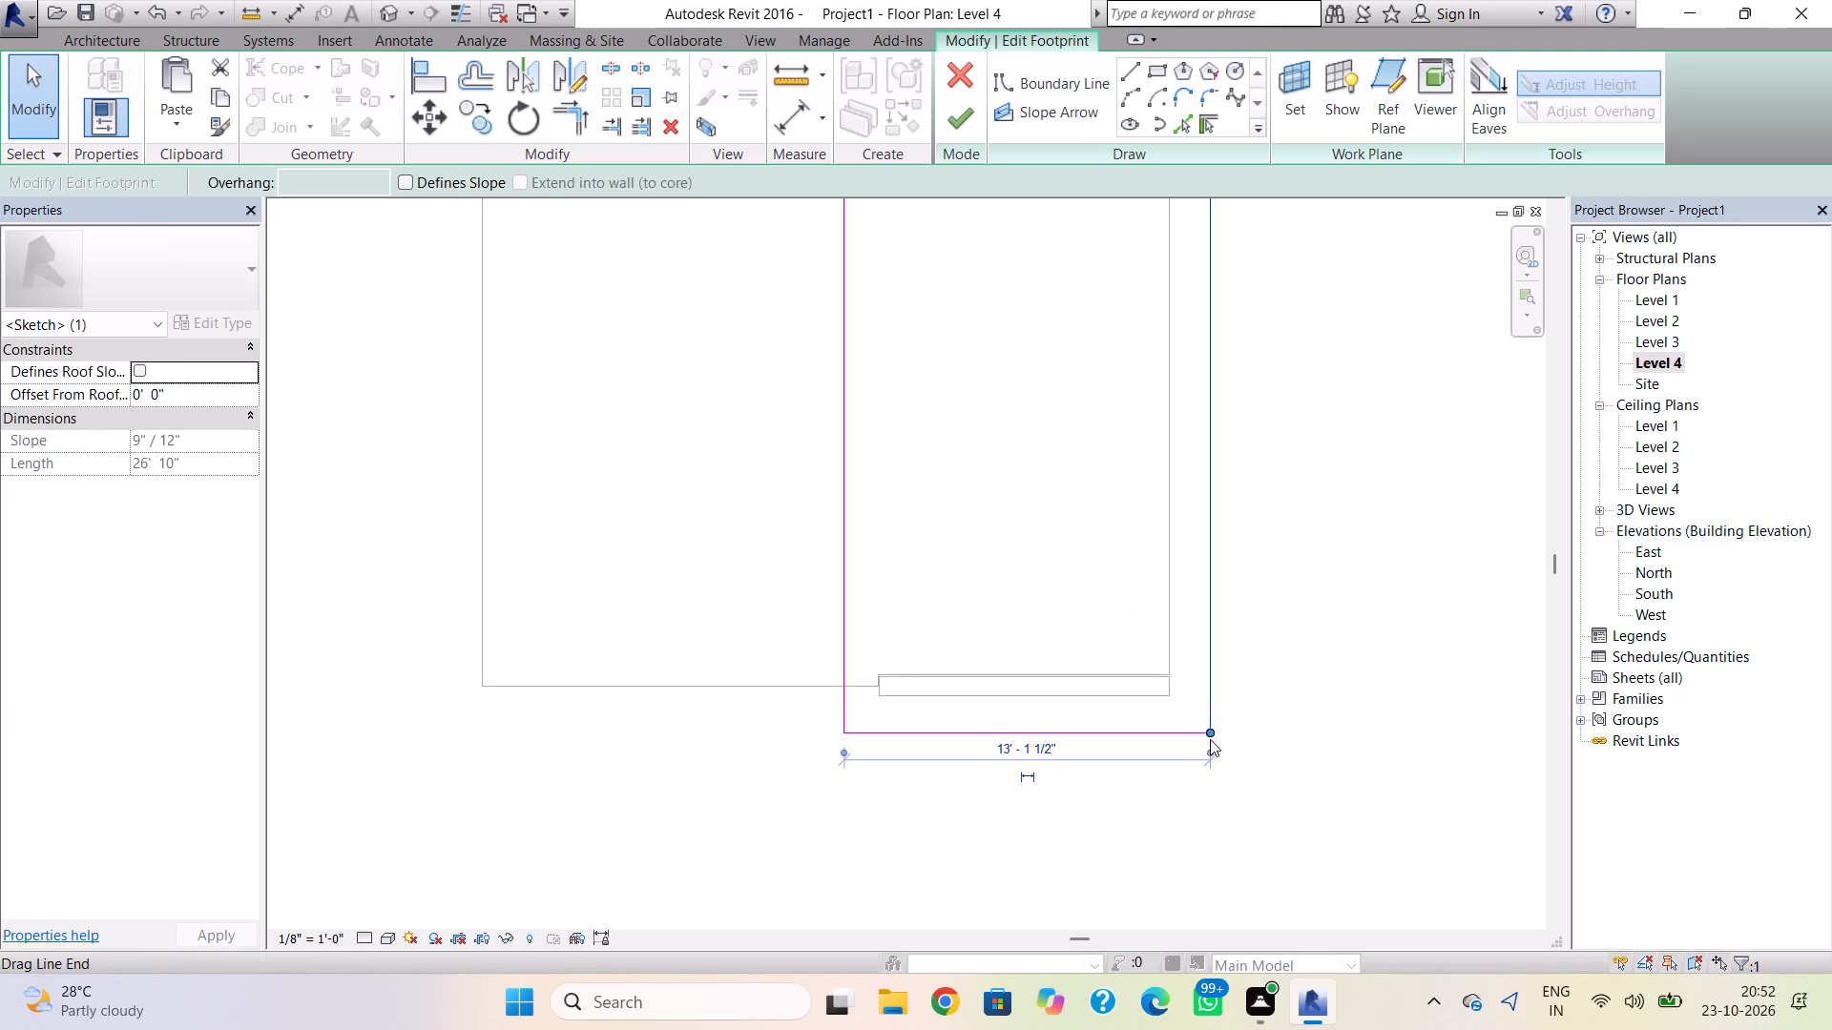
# Finish the footprint edit of the Level 4 roof and select the reshaped roof.
pyautogui.scroll(-4, 1210, 739)
pyautogui.moveTo(1203, 757); pyautogui.dragTo(1207, 819, button='middle')
pyautogui.scroll(1, 1201, 817)
pyautogui.click(940, 120)
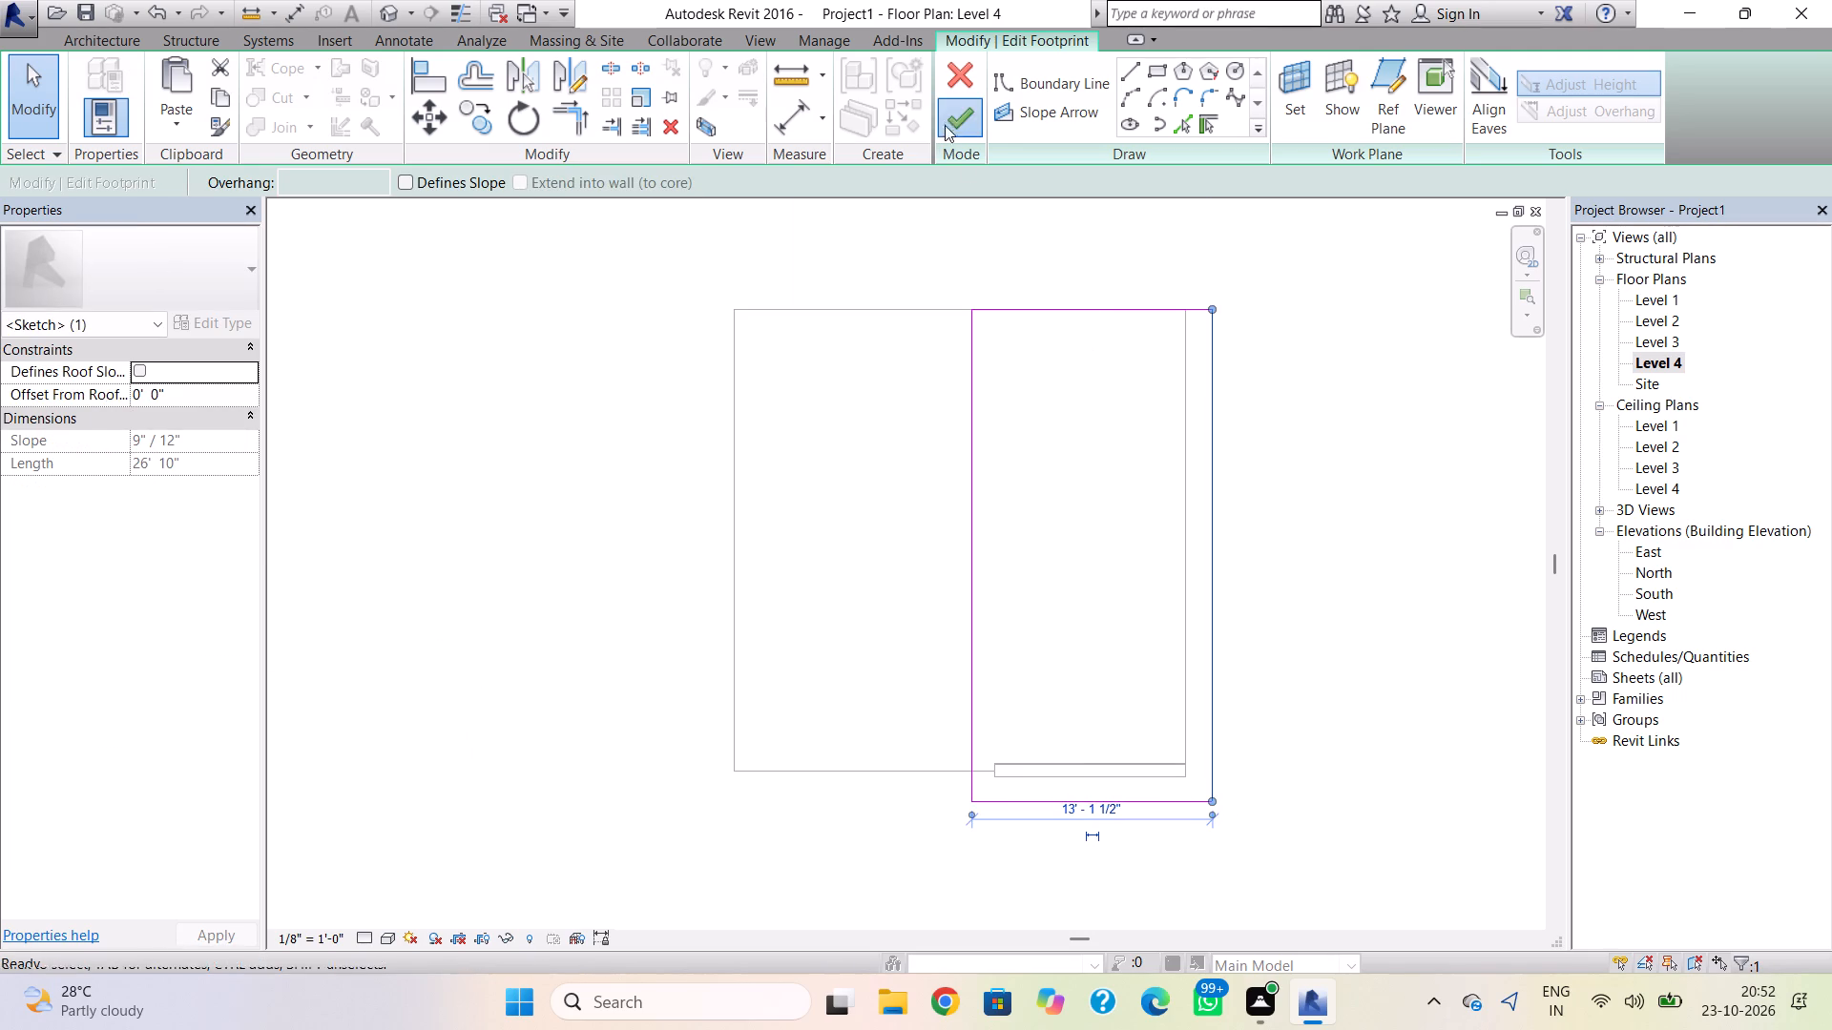
pyautogui.click(979, 519)
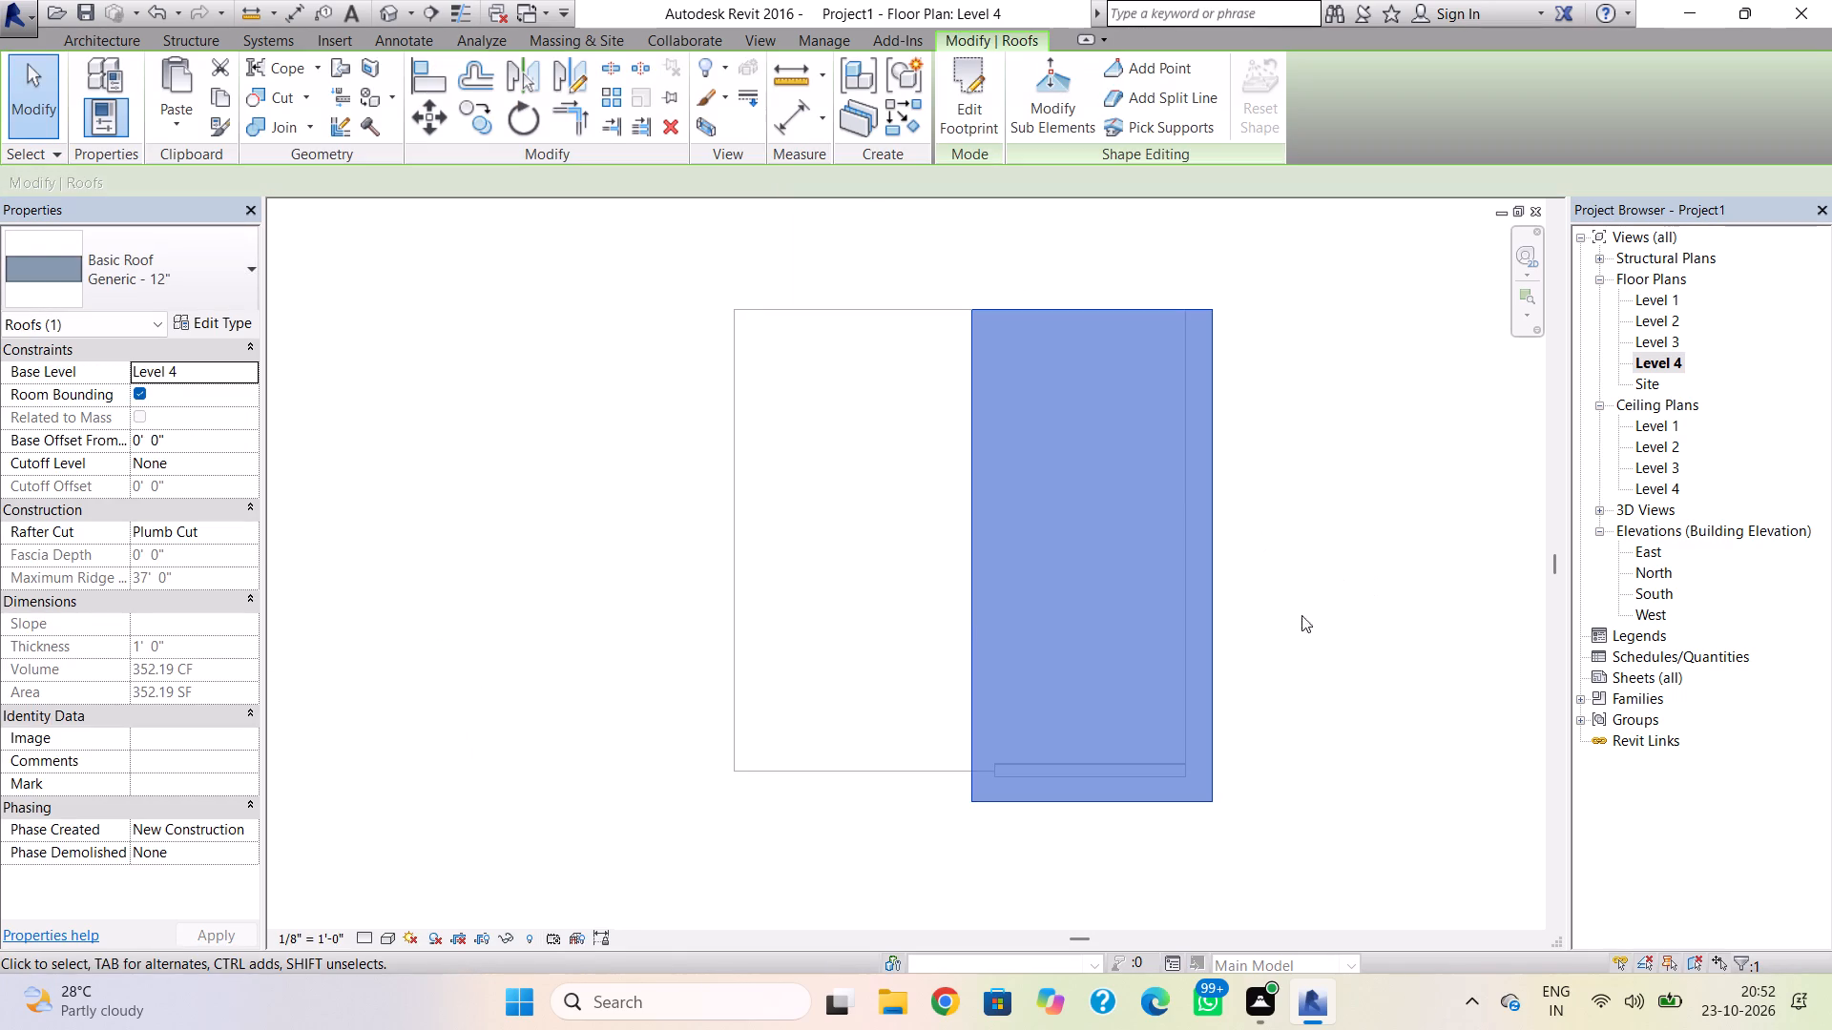
# Reopen the Level 4 roof's footprint for editing and nudge its south boundary outward to a 3'-5" overhang.
pyautogui.click(390, 10)
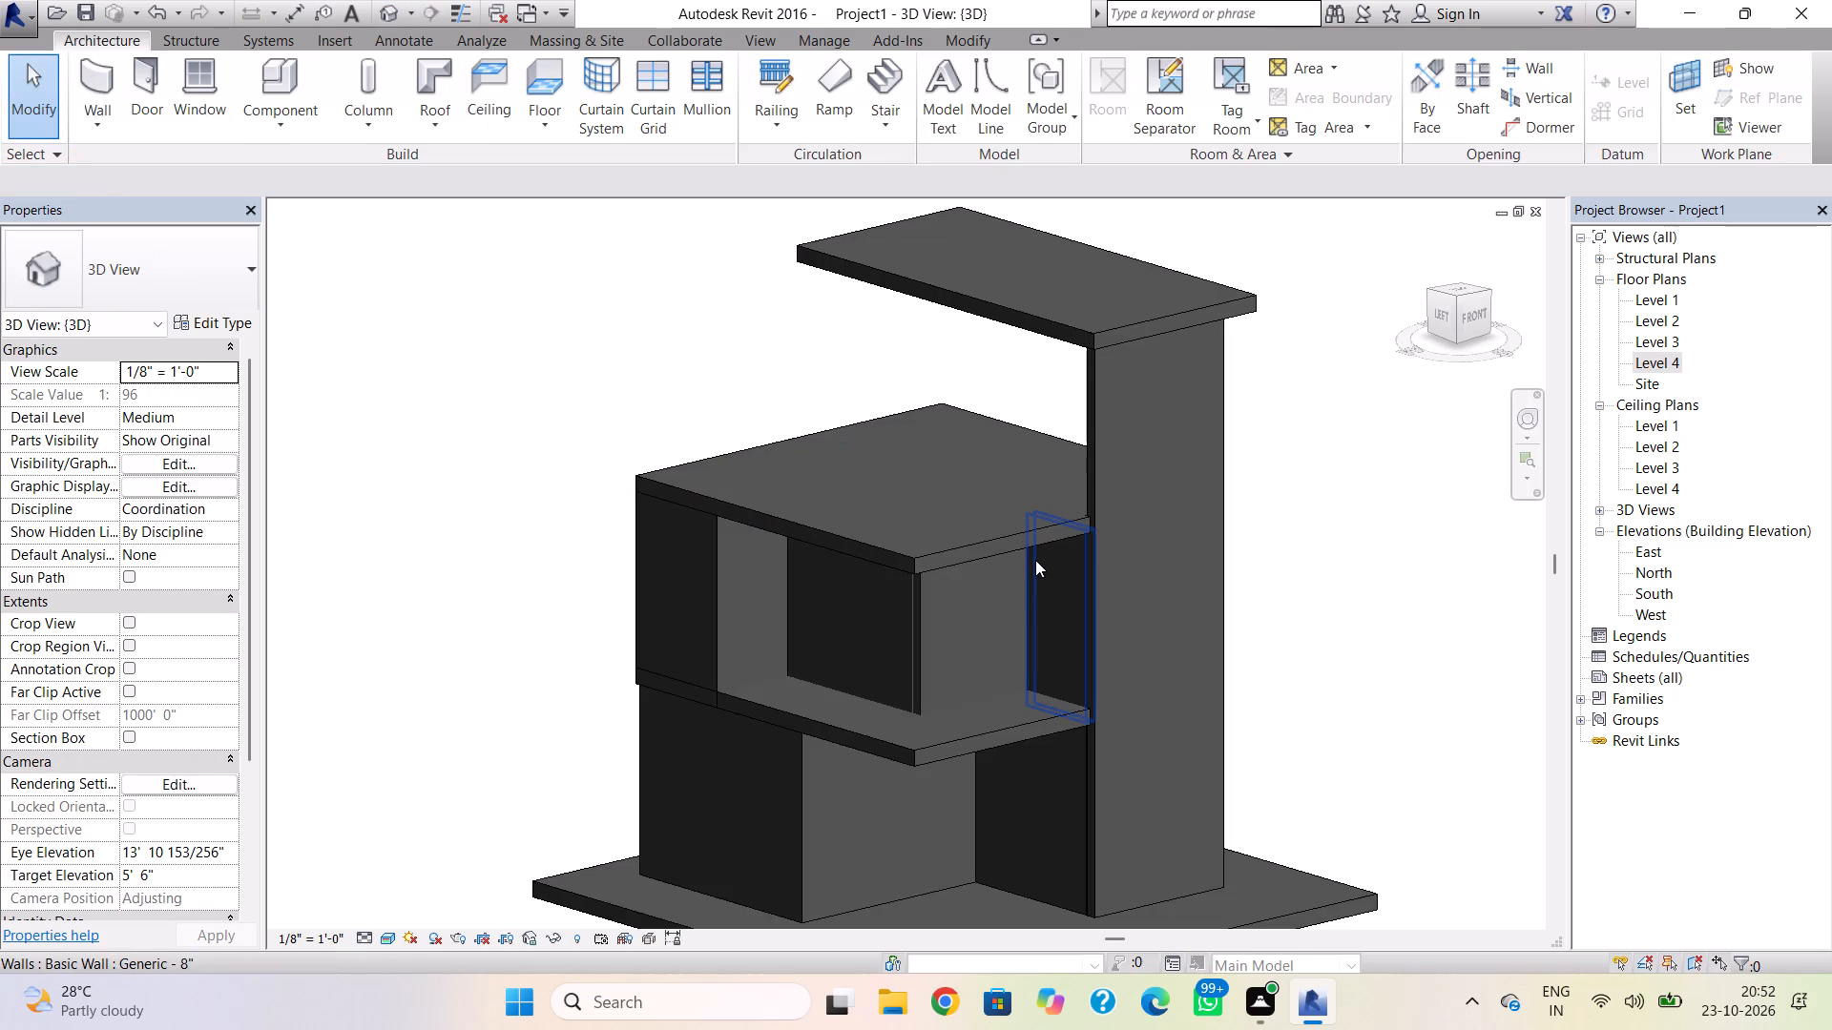
pyautogui.keyDown('shift'); pyautogui.moveTo(1176, 602); pyautogui.dragTo(1168, 452, button='right'); pyautogui.keyUp('shift')
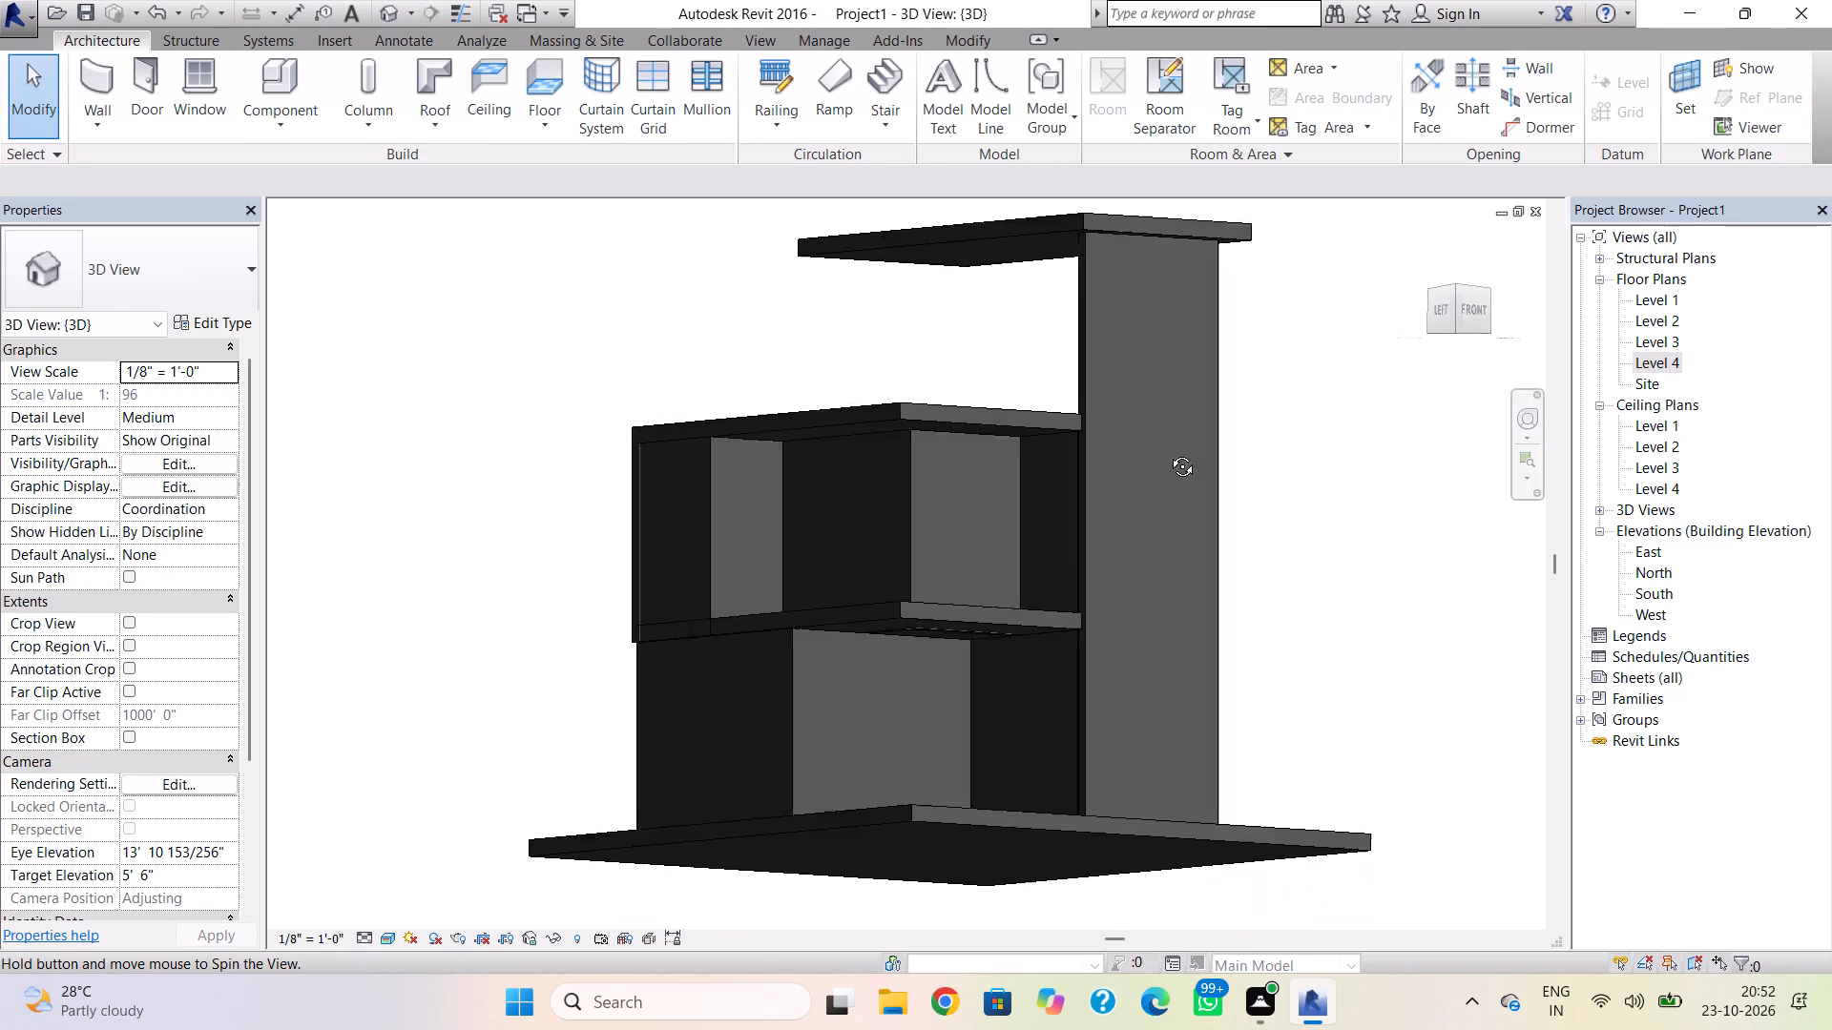
pyautogui.keyDown('shift'); pyautogui.moveTo(1168, 452); pyautogui.dragTo(1117, 782, button='right'); pyautogui.keyUp('shift')
pyautogui.doubleClick(1094, 528)
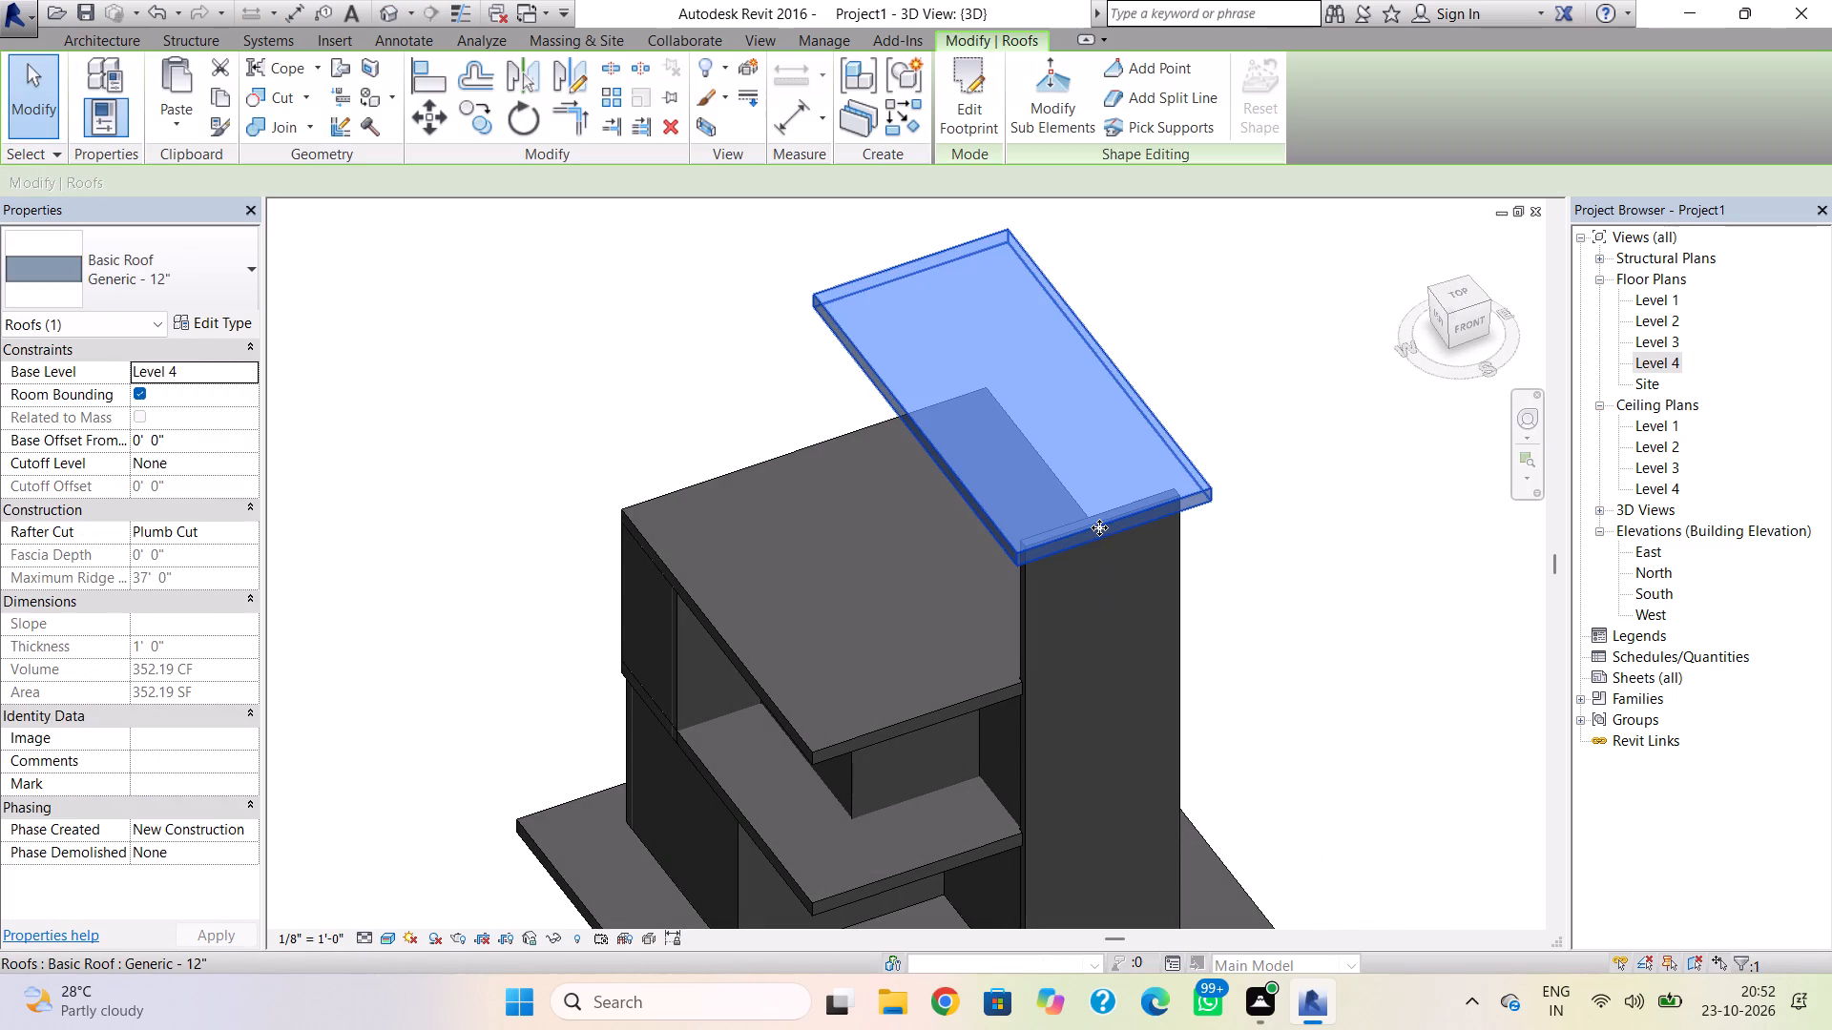
pyautogui.doubleClick(1138, 532)
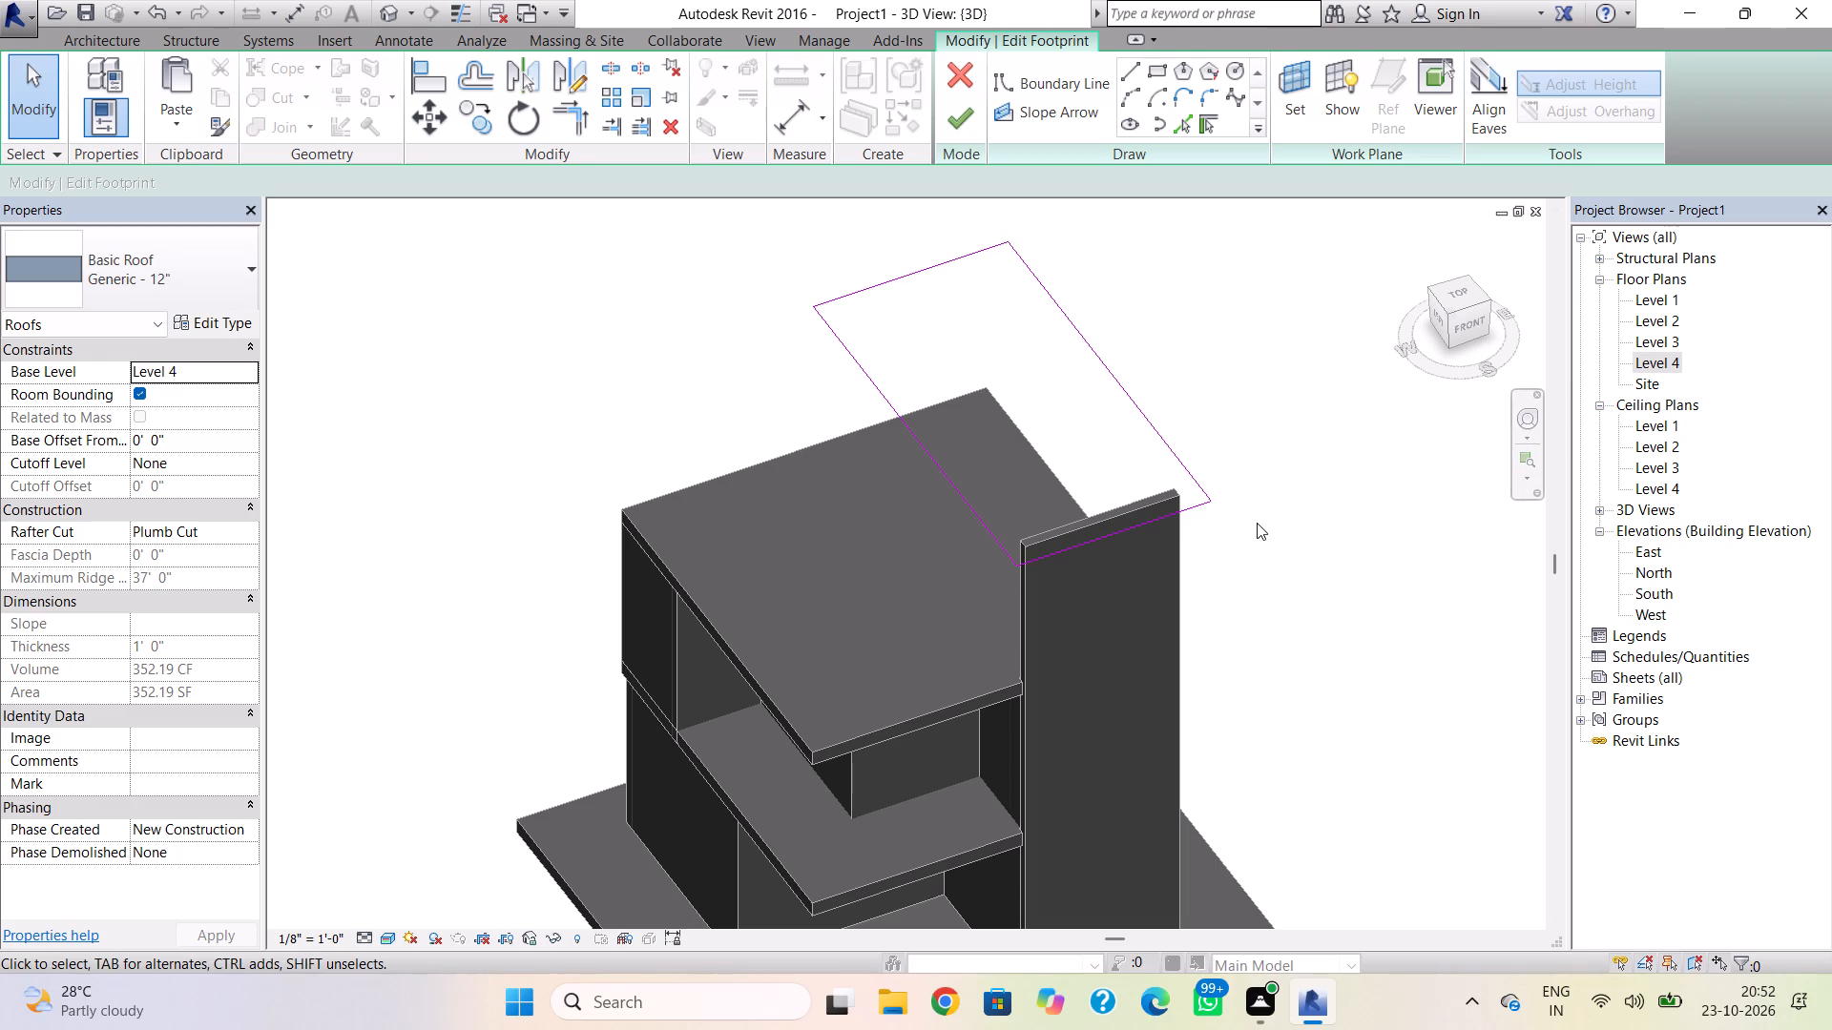
pyautogui.doubleClick(1647, 356)
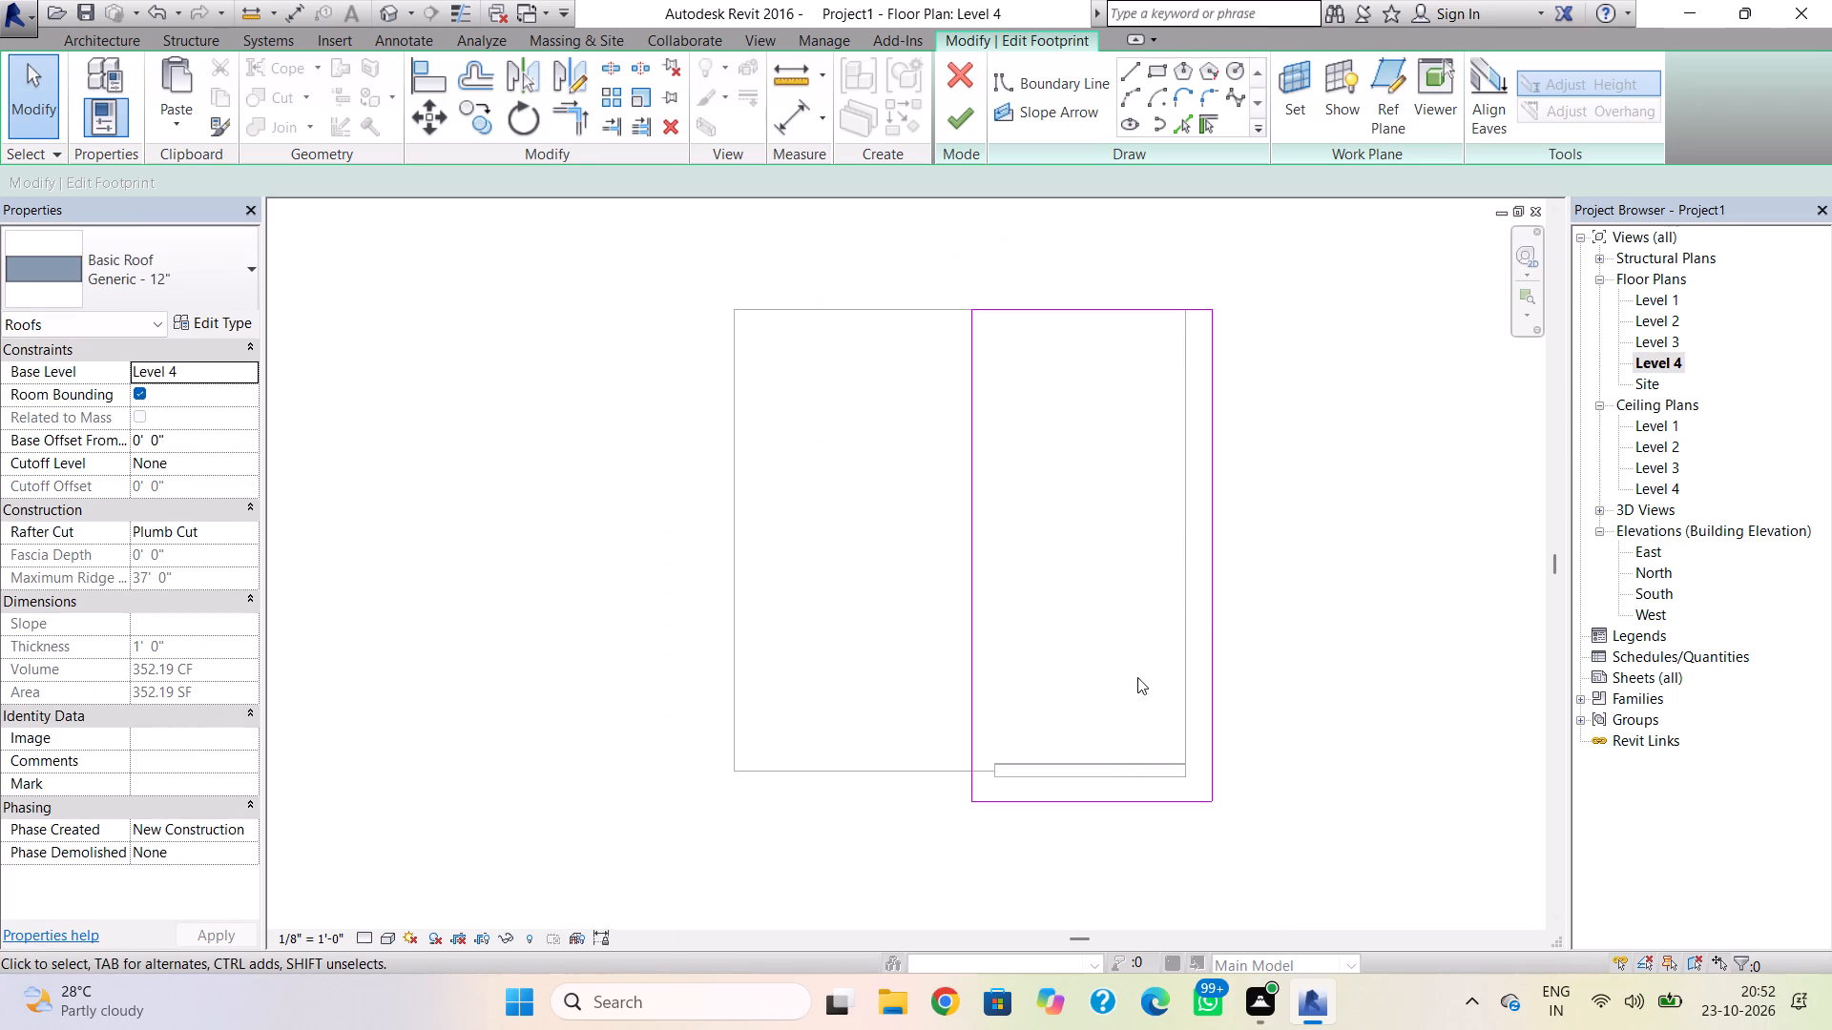
pyautogui.click(1105, 797)
pyautogui.press('Down')
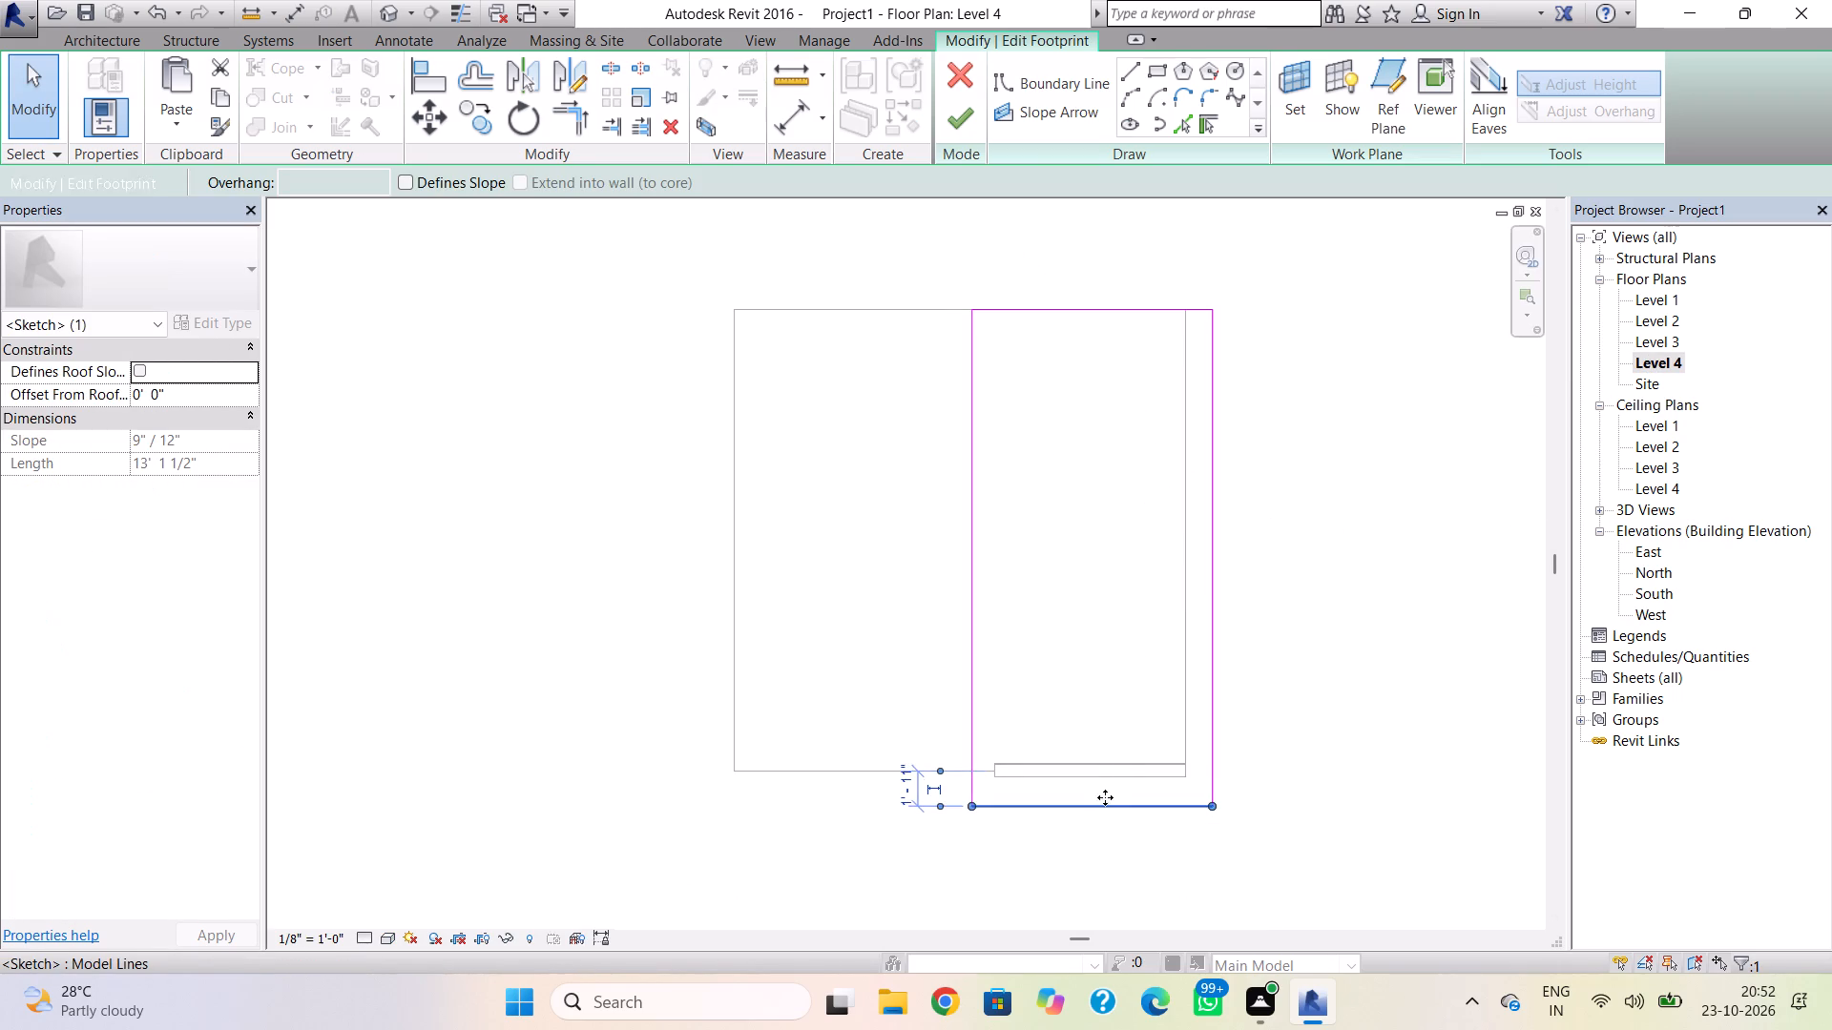
pyautogui.press('Down')
pyautogui.press('Down')
pyautogui.press('Down')
pyautogui.press('Down')
pyautogui.press('Down')
pyautogui.press('Down')
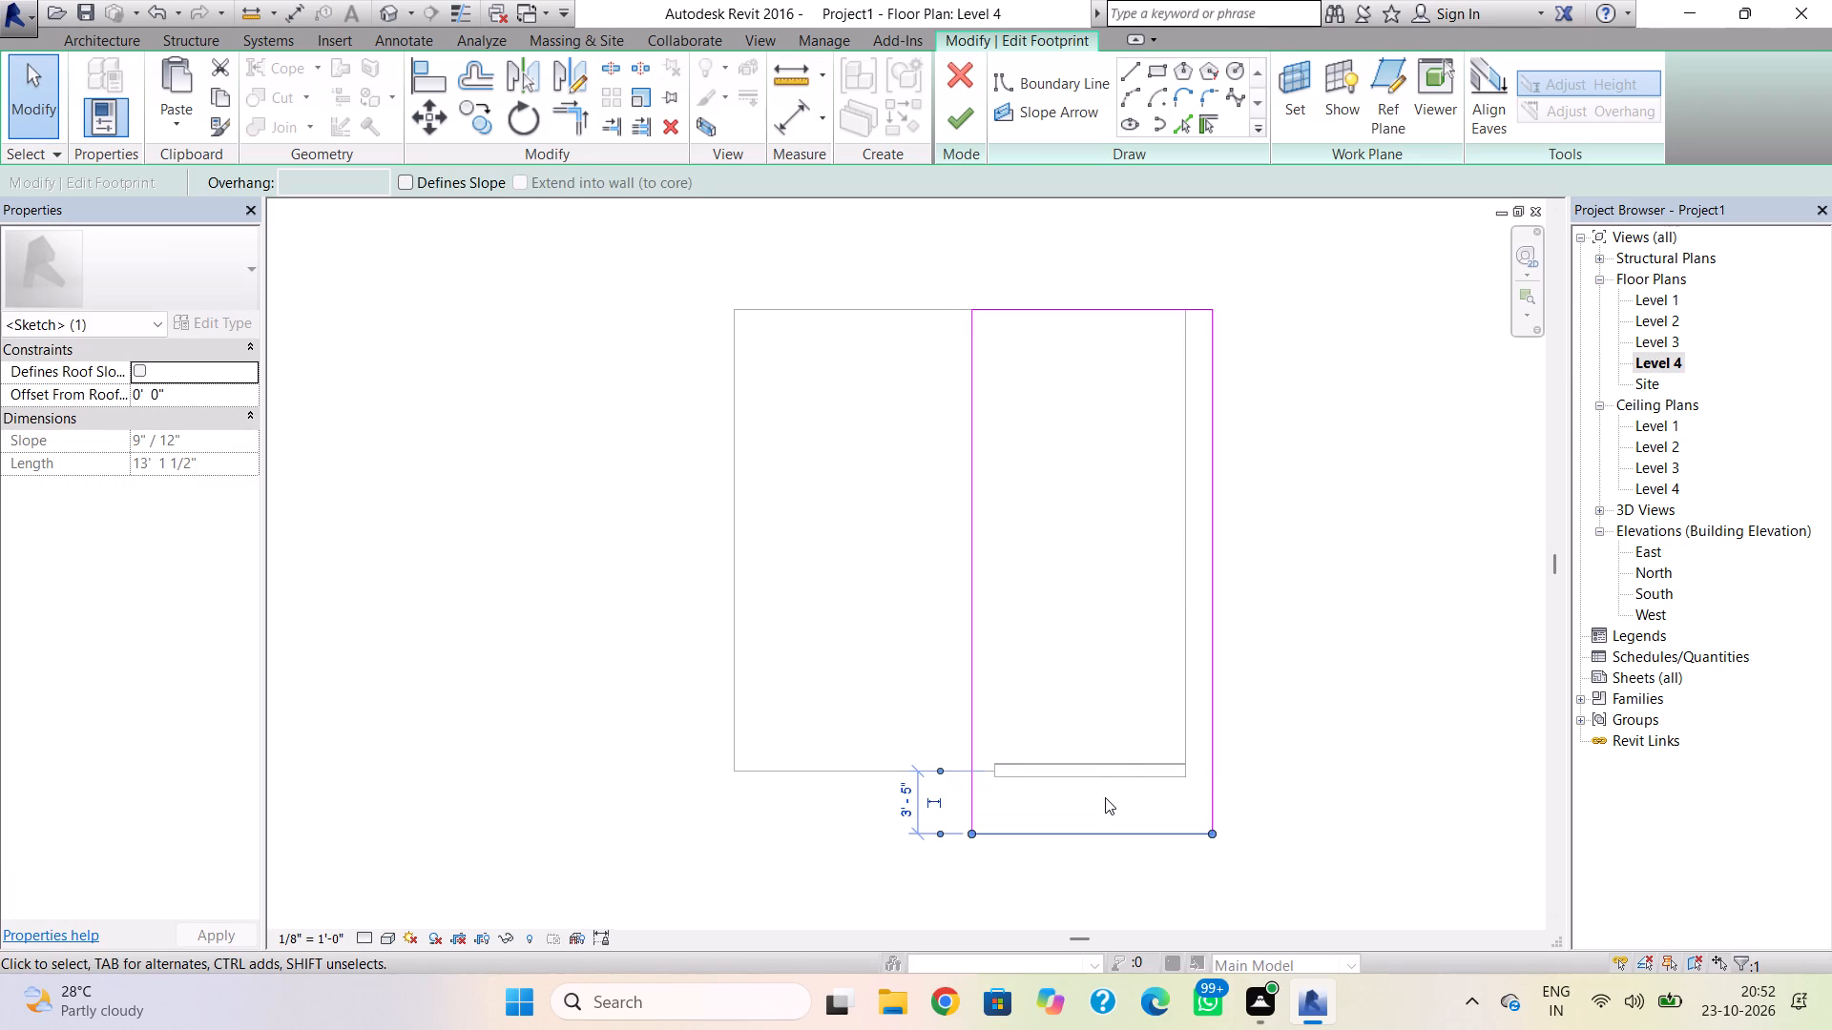
# Nudge the footprint's east boundary outward to a 13'-7 1/2" width and finish the roof edit.
pyautogui.click(1217, 810)
pyautogui.press('Right')
pyautogui.press('Right')
pyautogui.scroll(1, 1217, 810)
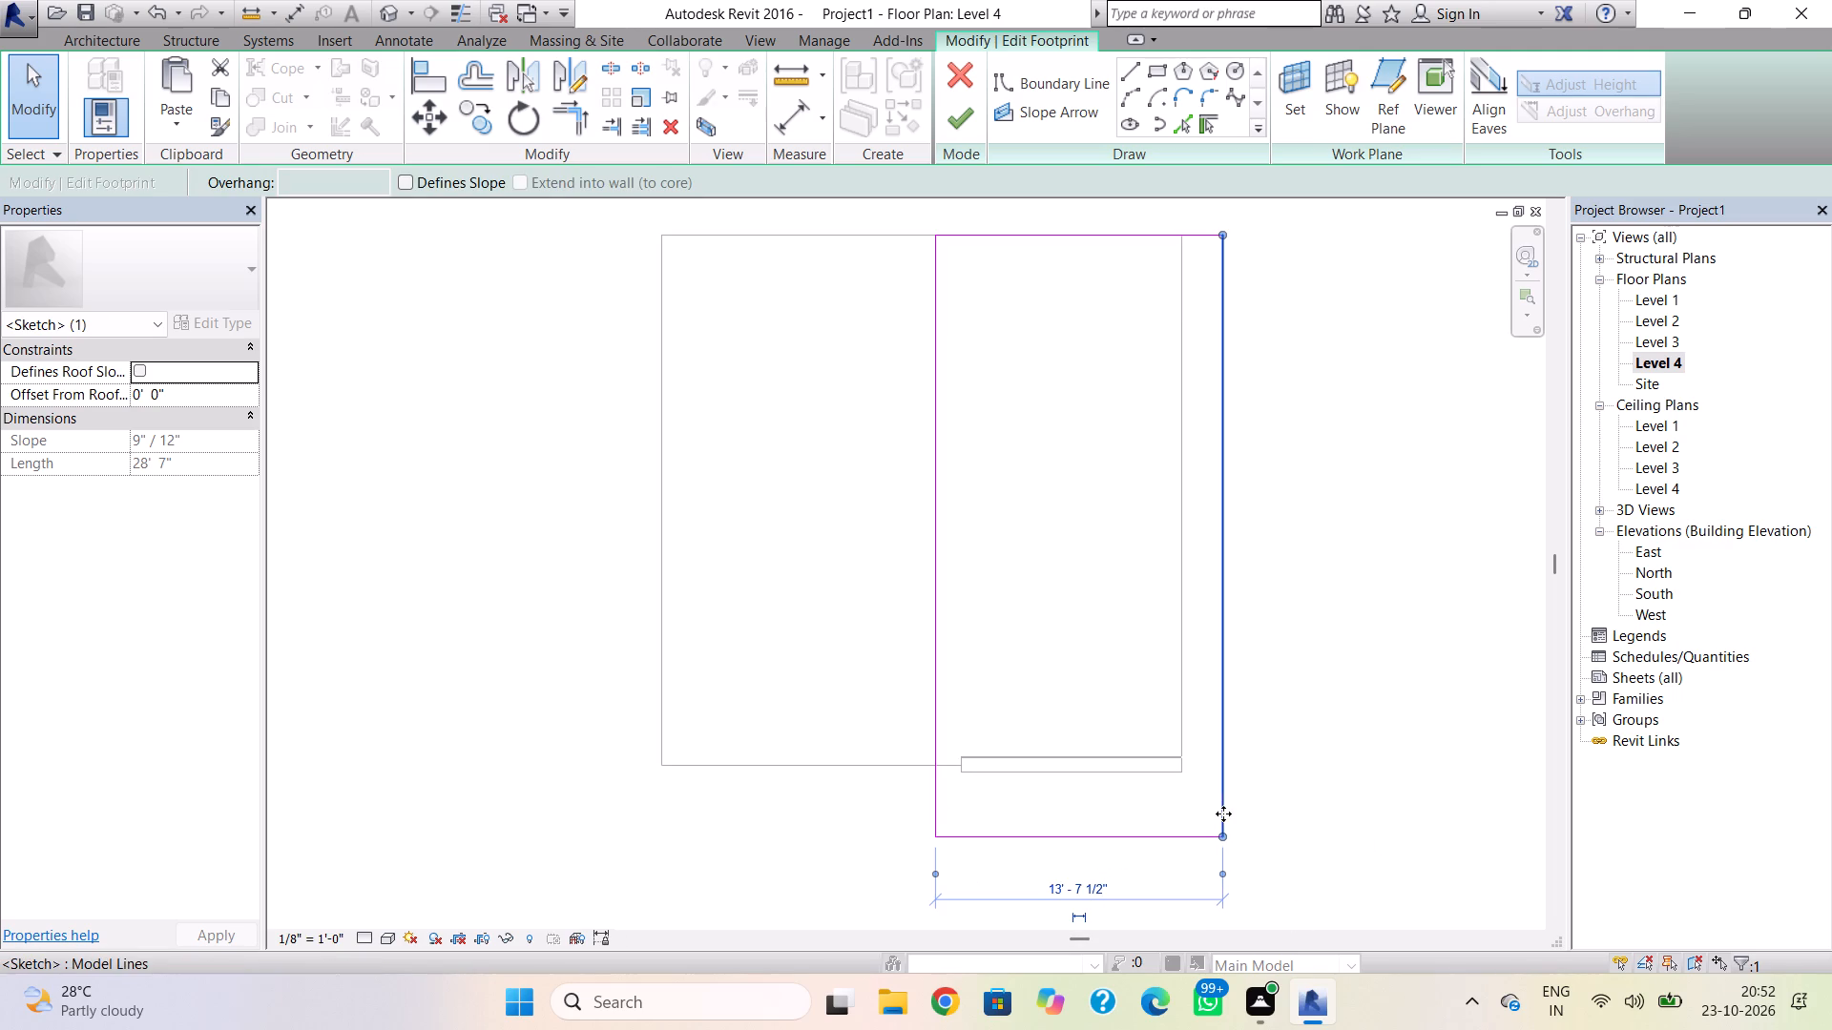
pyautogui.click(973, 120)
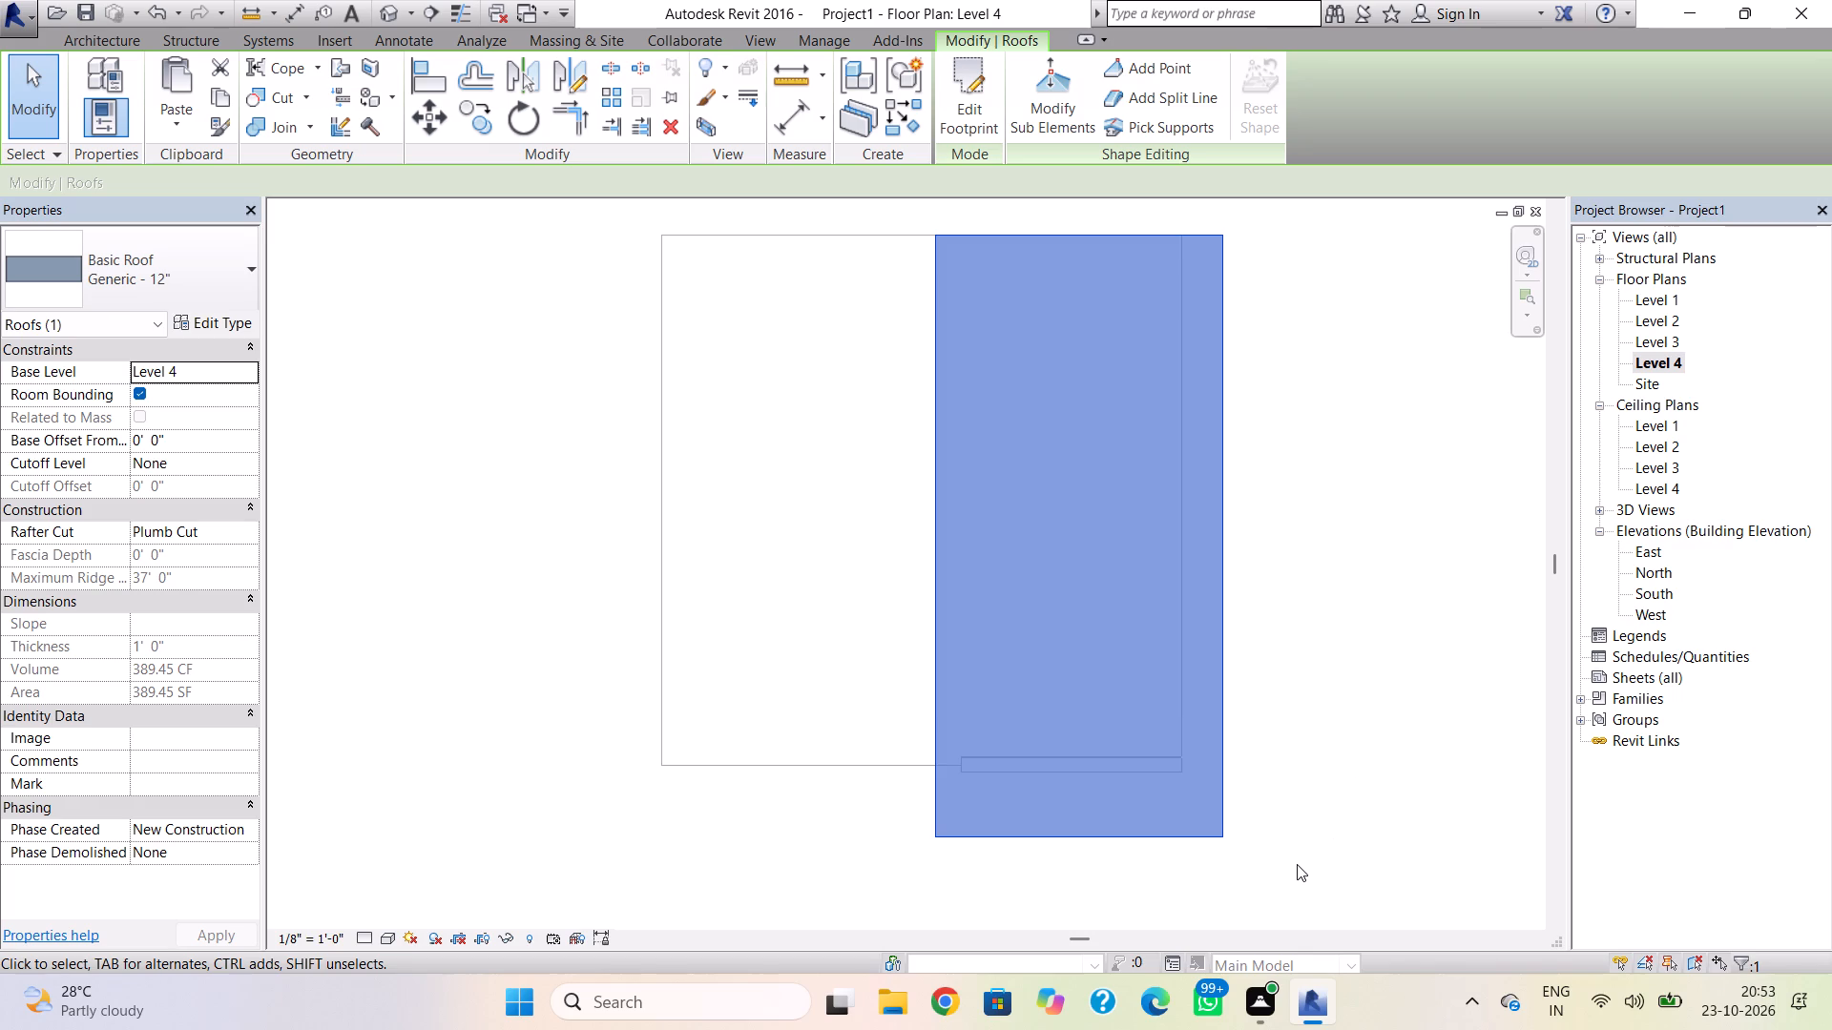
# Copy the recessed south wall behind the Level 2 balcony and paste it aligned to Level 3.
pyautogui.click(389, 9)
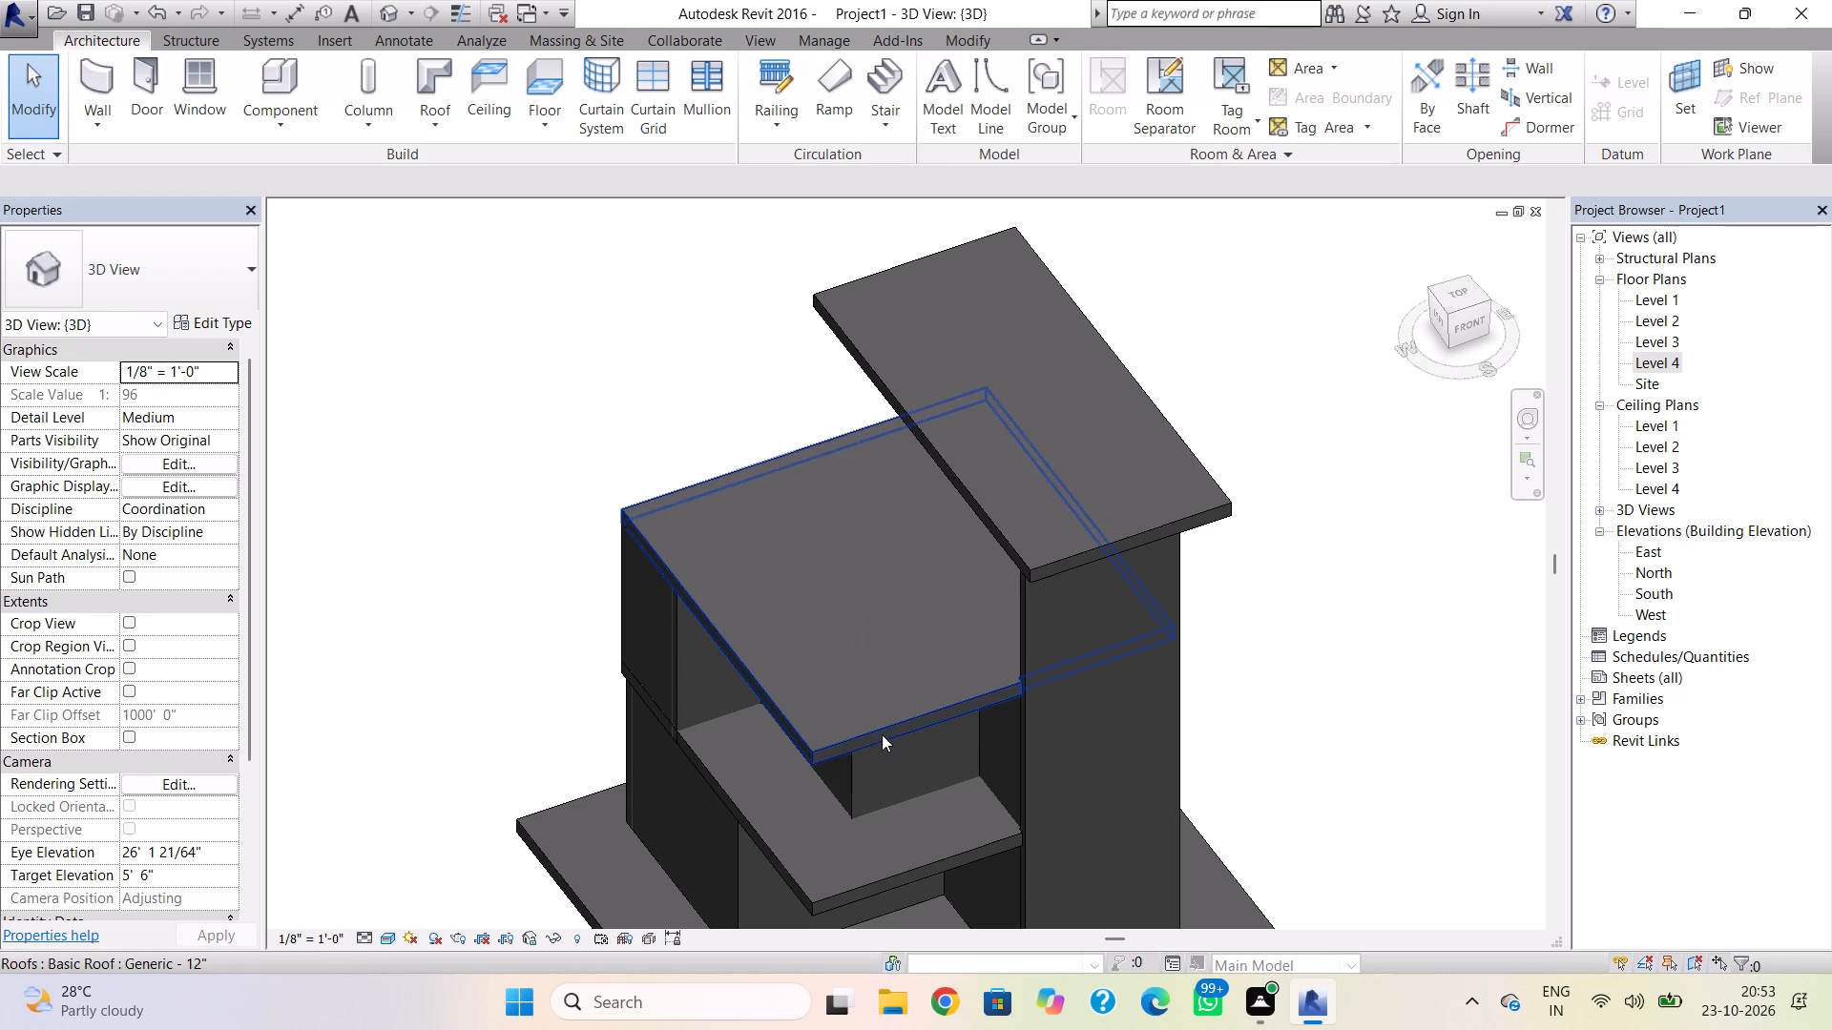
pyautogui.click(859, 772)
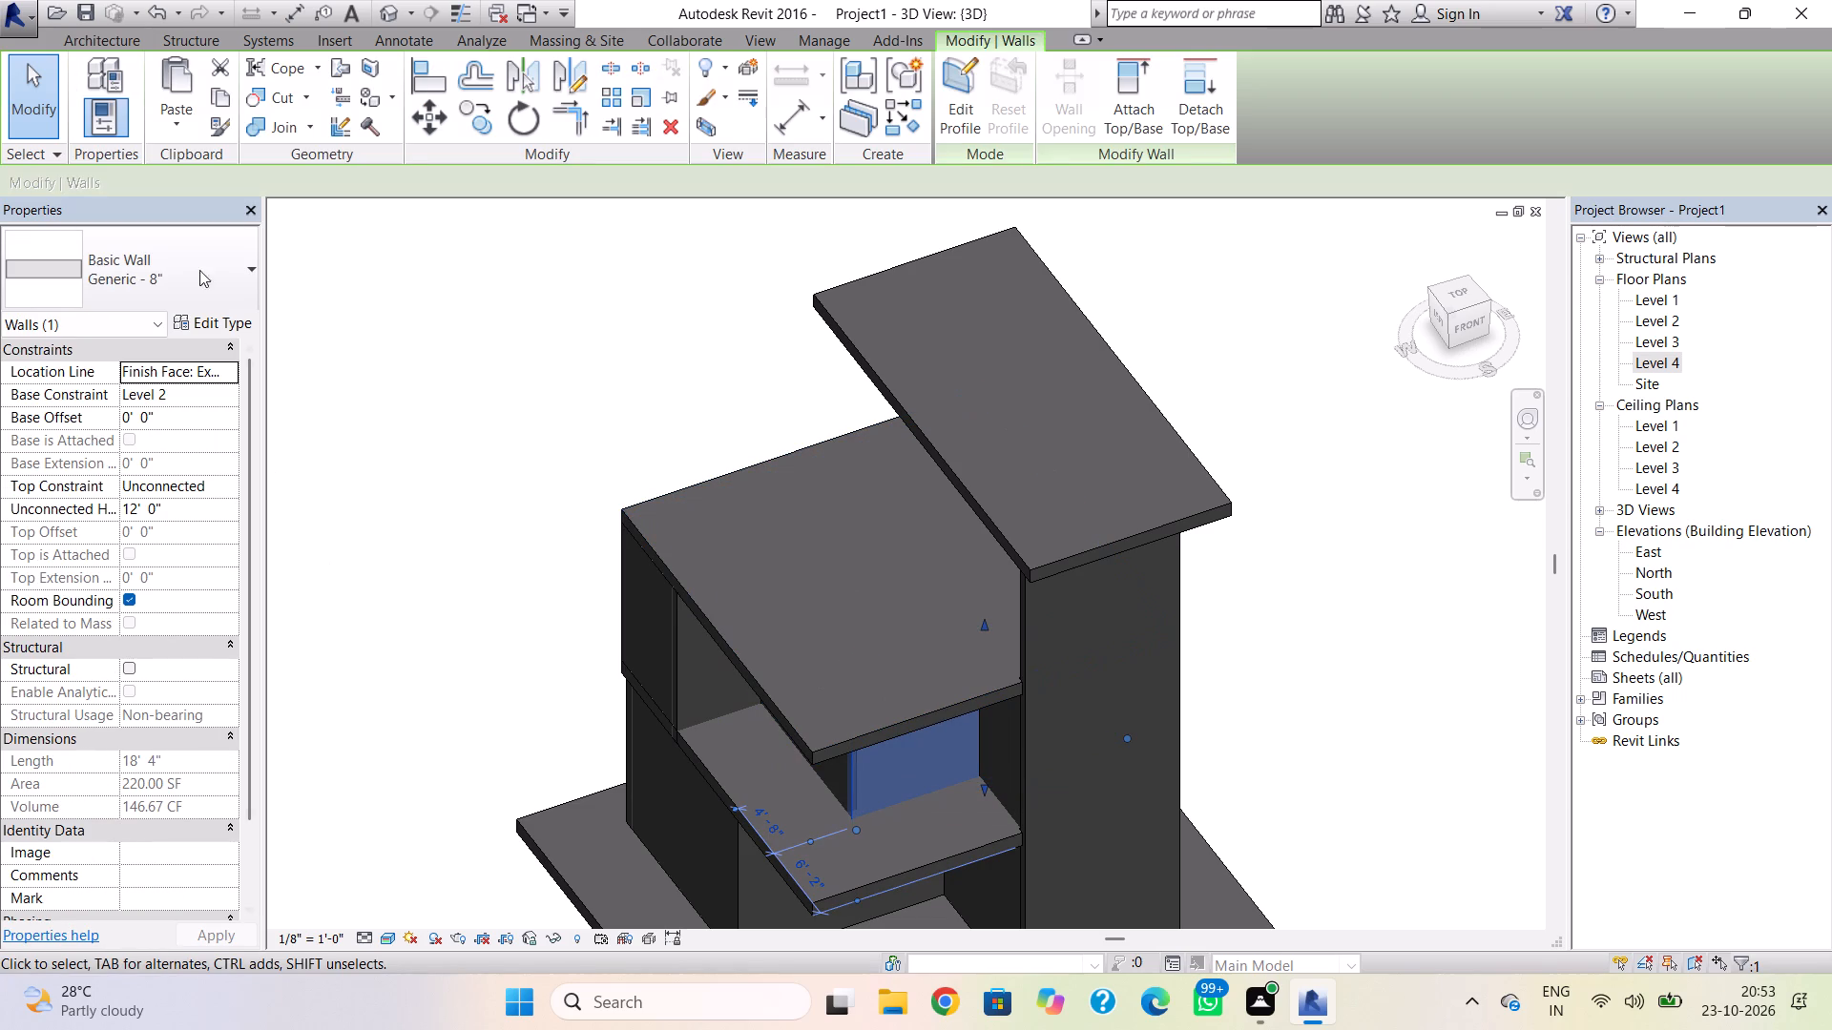
pyautogui.click(213, 106)
pyautogui.click(177, 138)
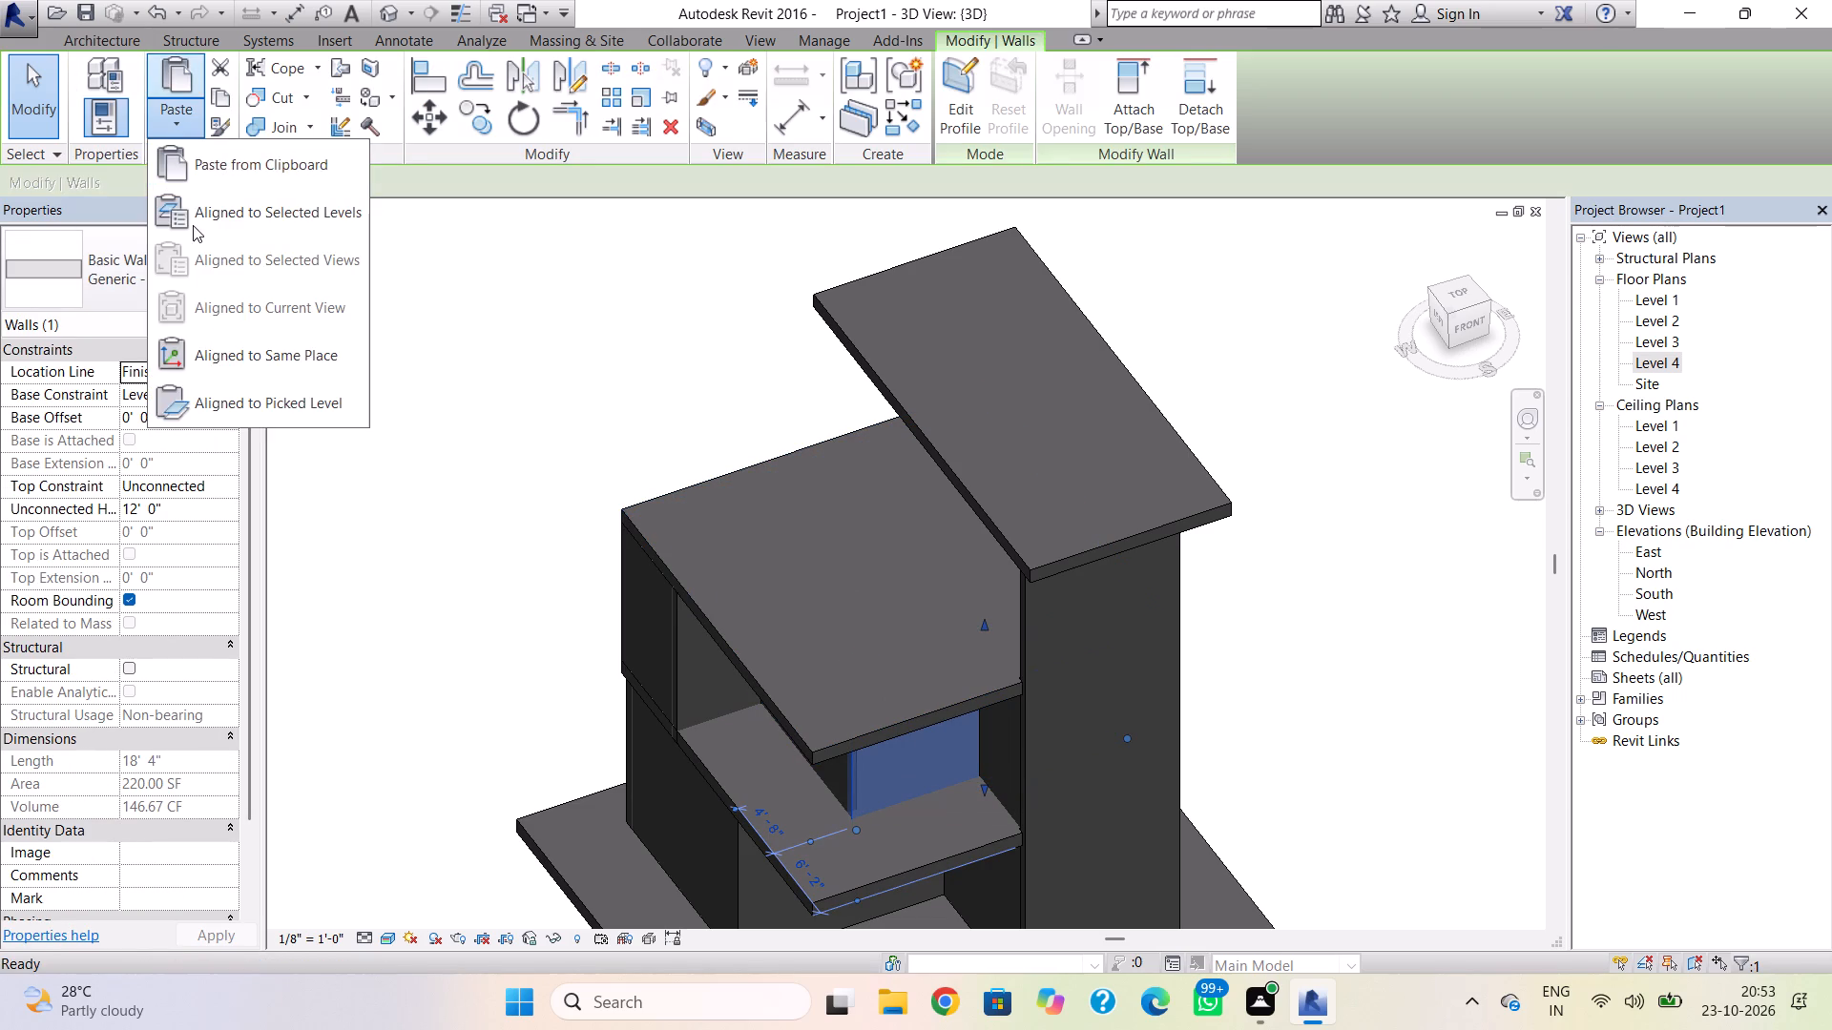
pyautogui.click(193, 225)
pyautogui.click(807, 379)
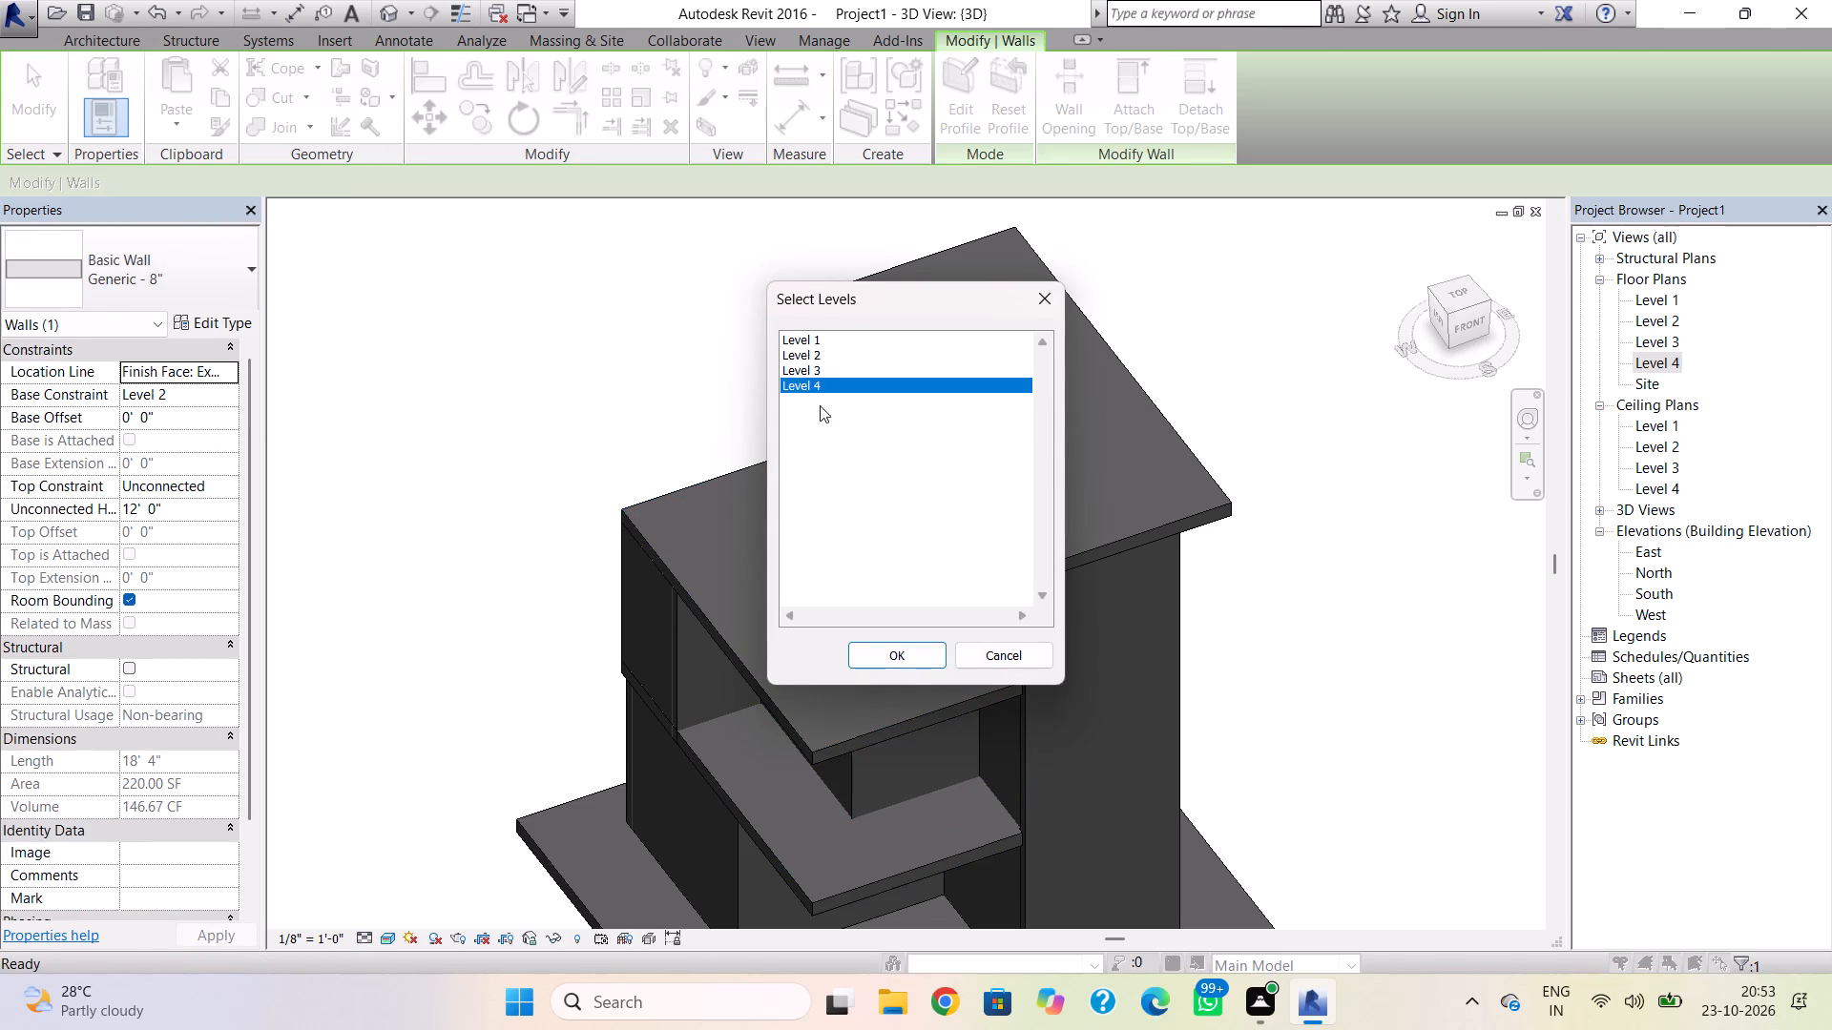
pyautogui.click(817, 370)
pyautogui.click(885, 659)
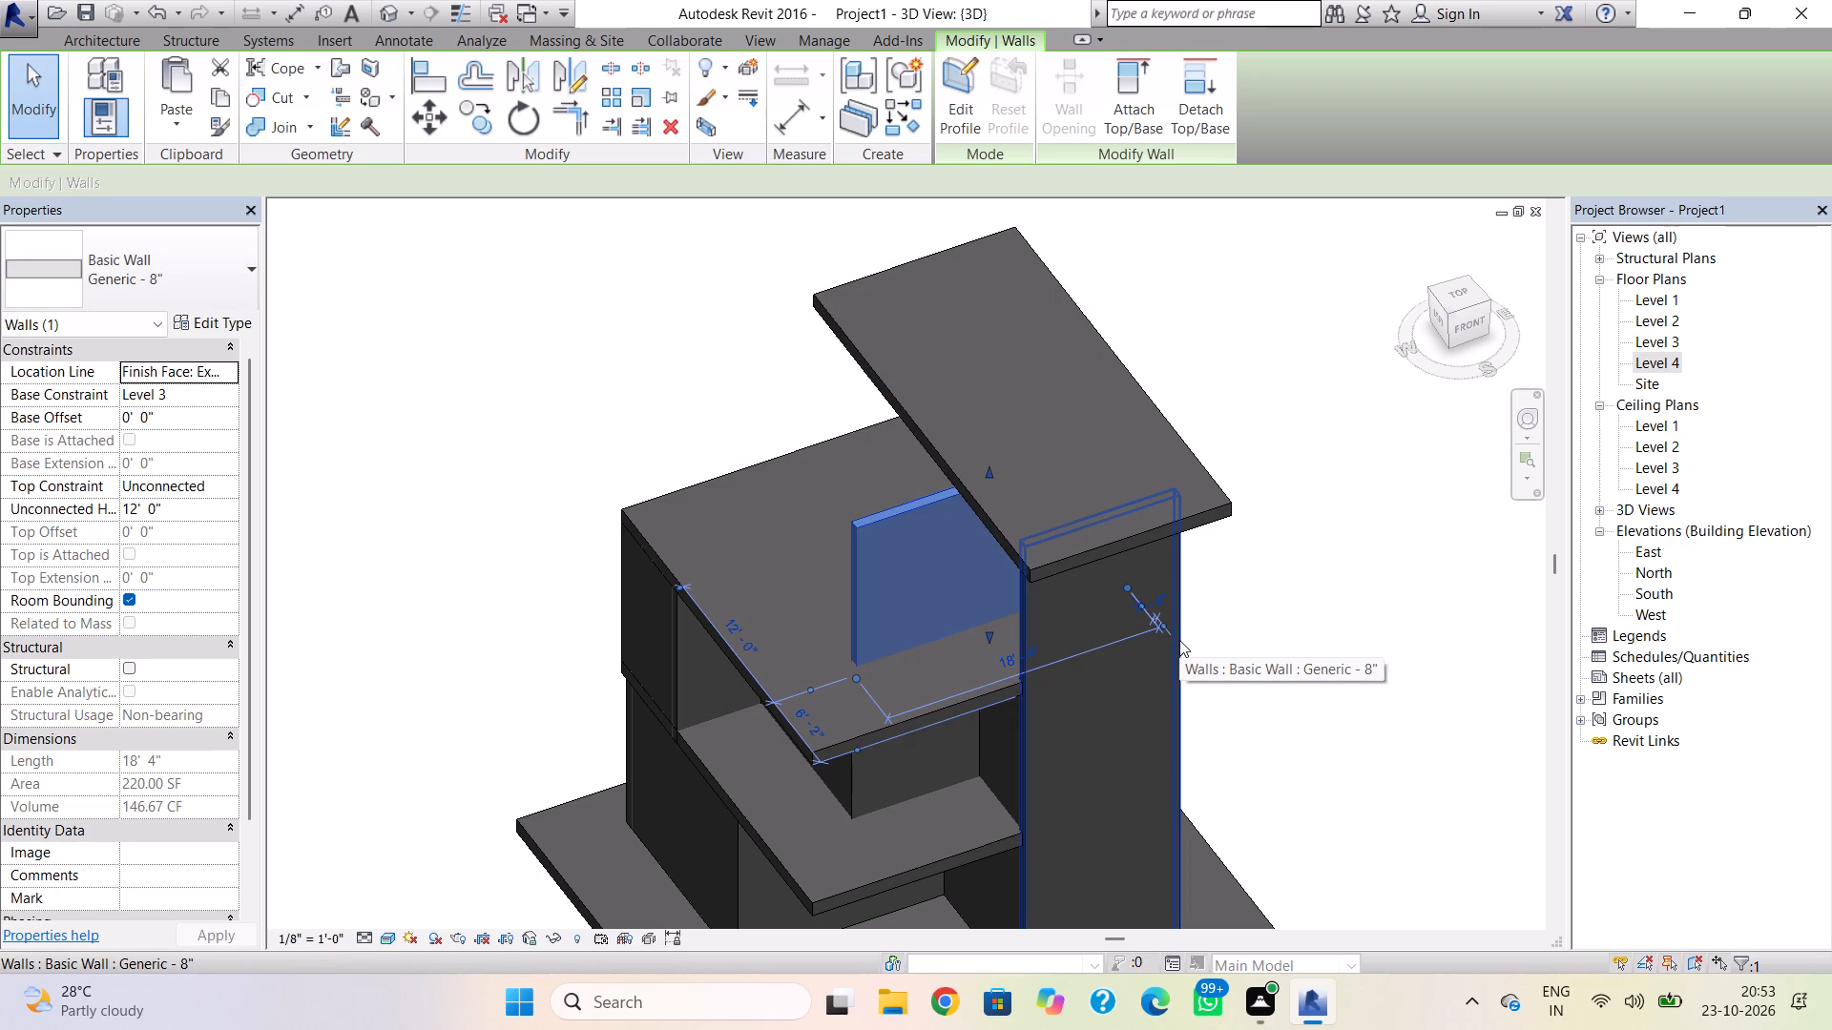
pyautogui.press('Escape')
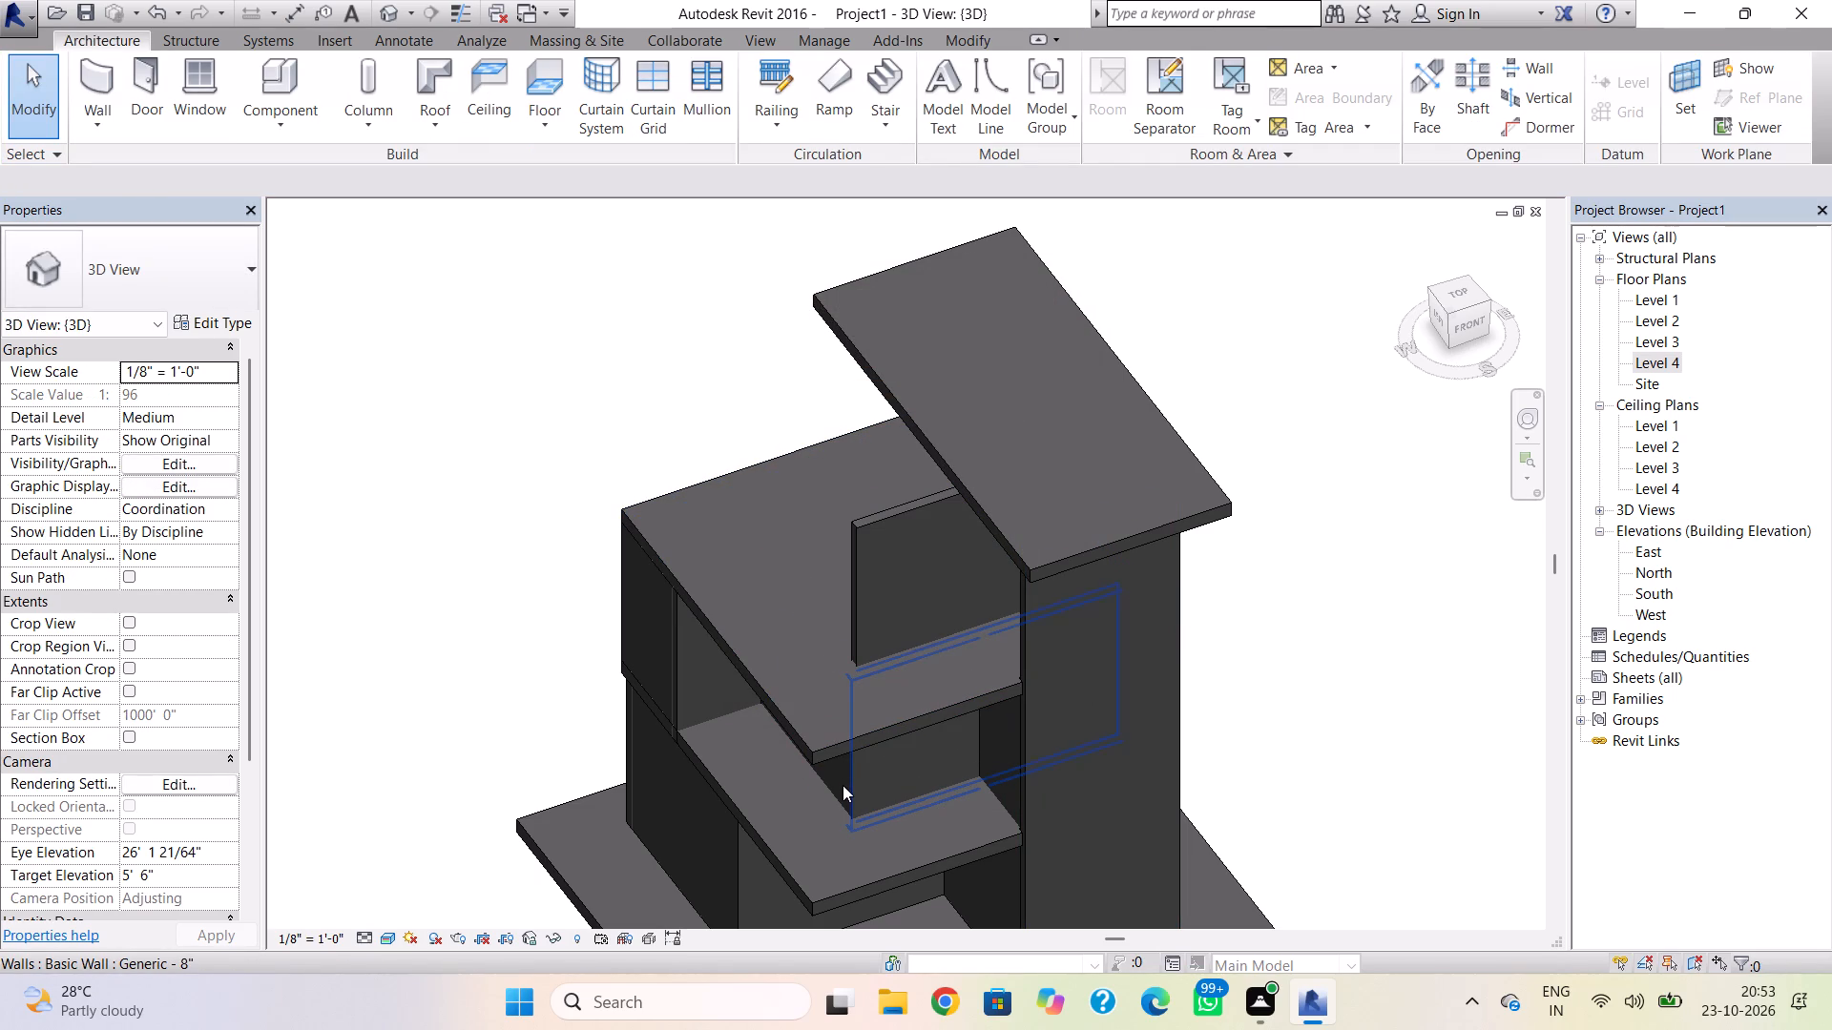
# Copy the adjoining recessed west wall from Level 2 and paste it aligned to Level 3.
pyautogui.click(830, 787)
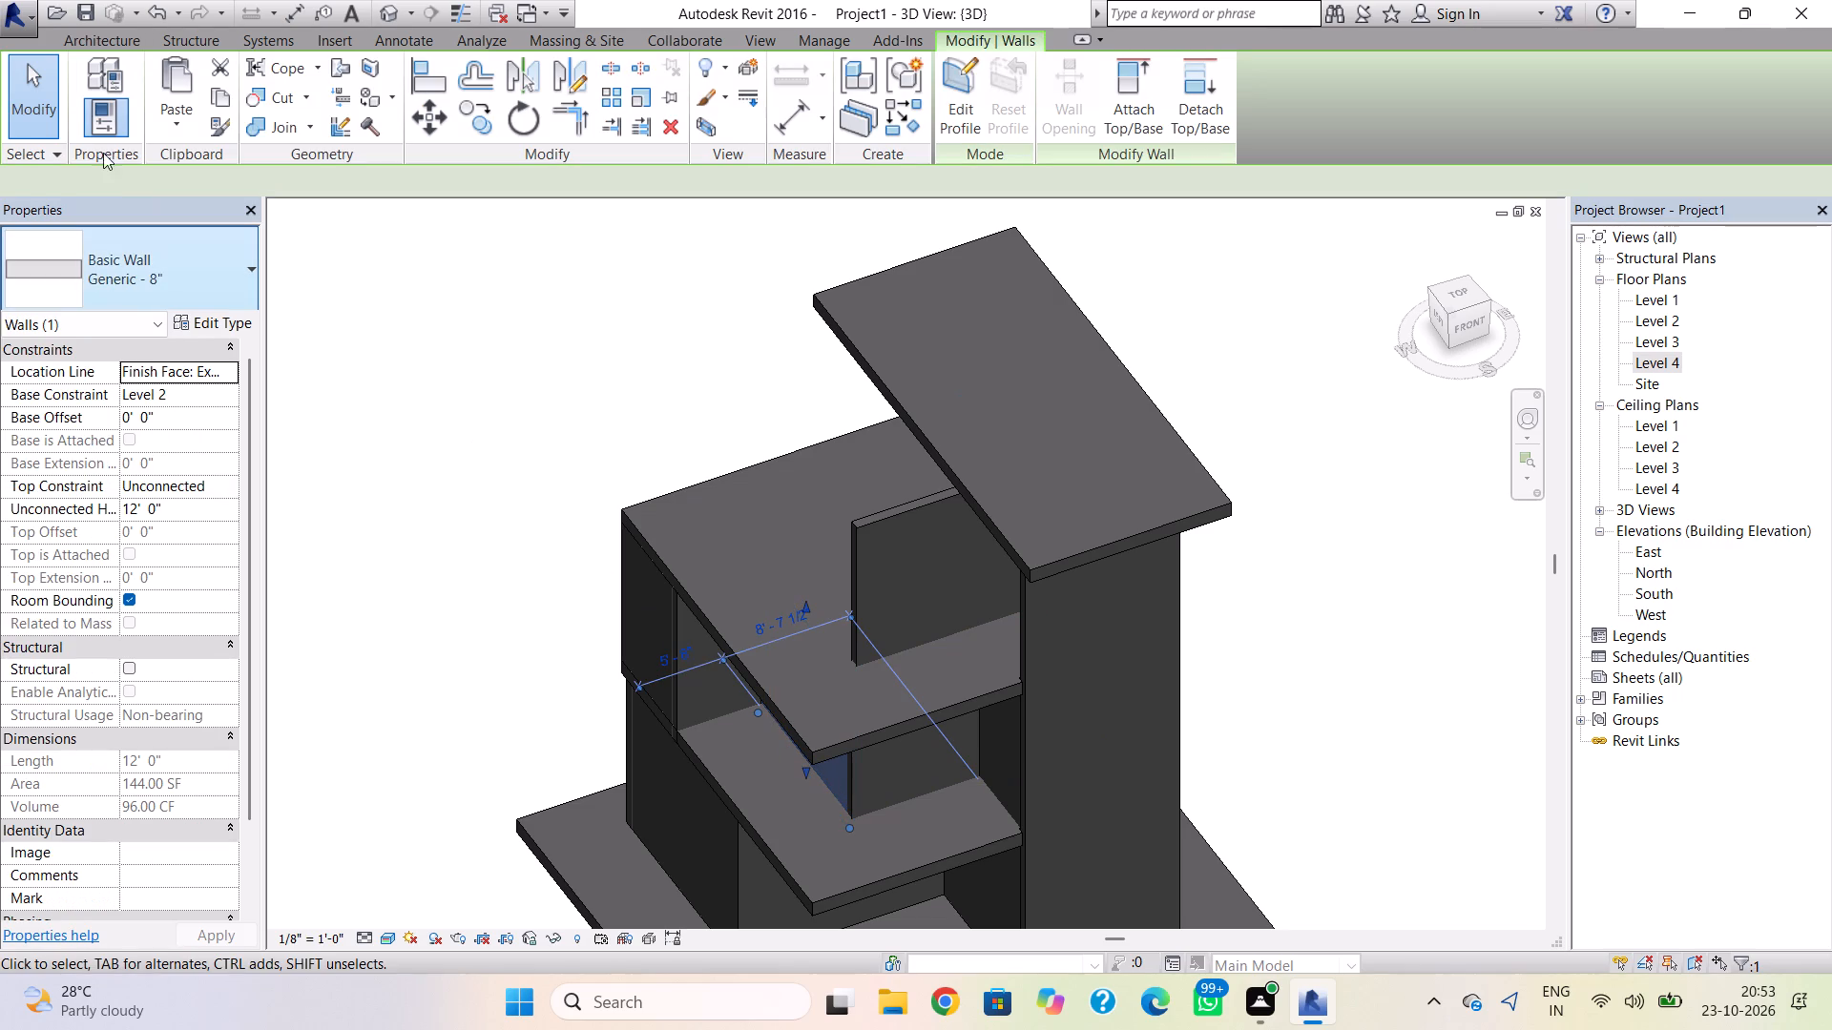
pyautogui.click(221, 103)
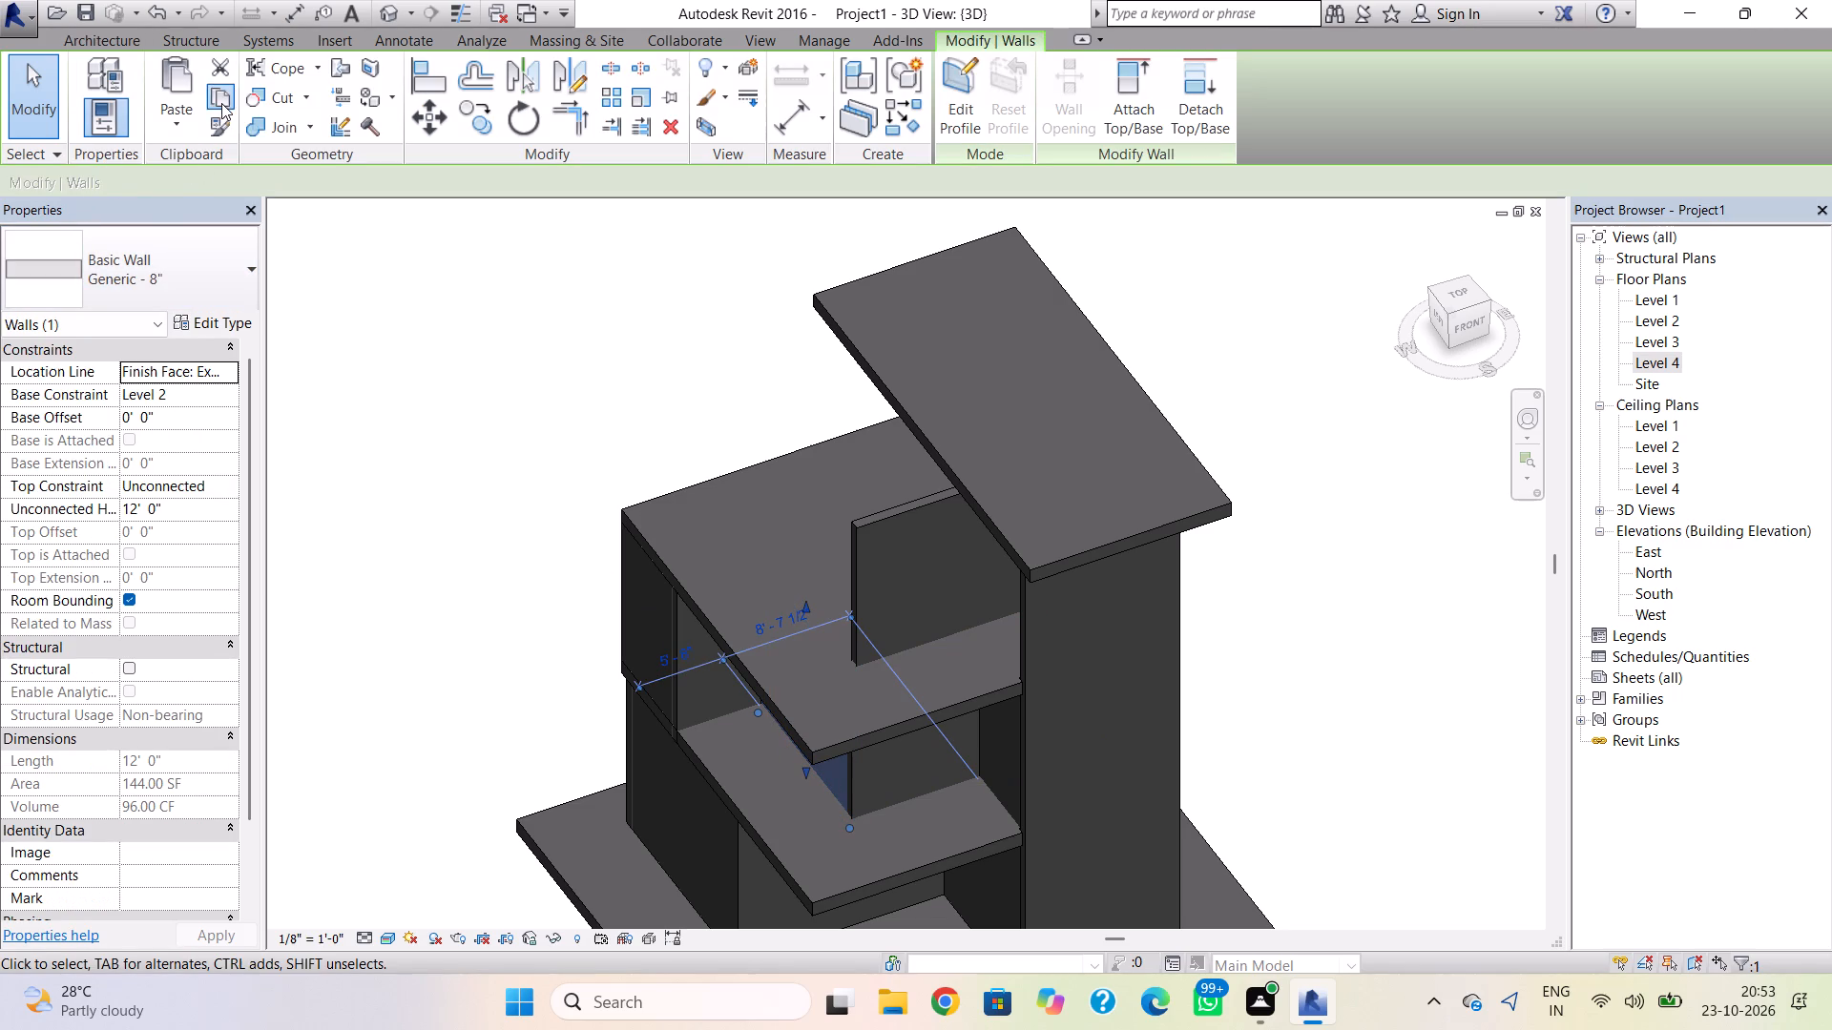
pyautogui.click(185, 133)
pyautogui.click(199, 230)
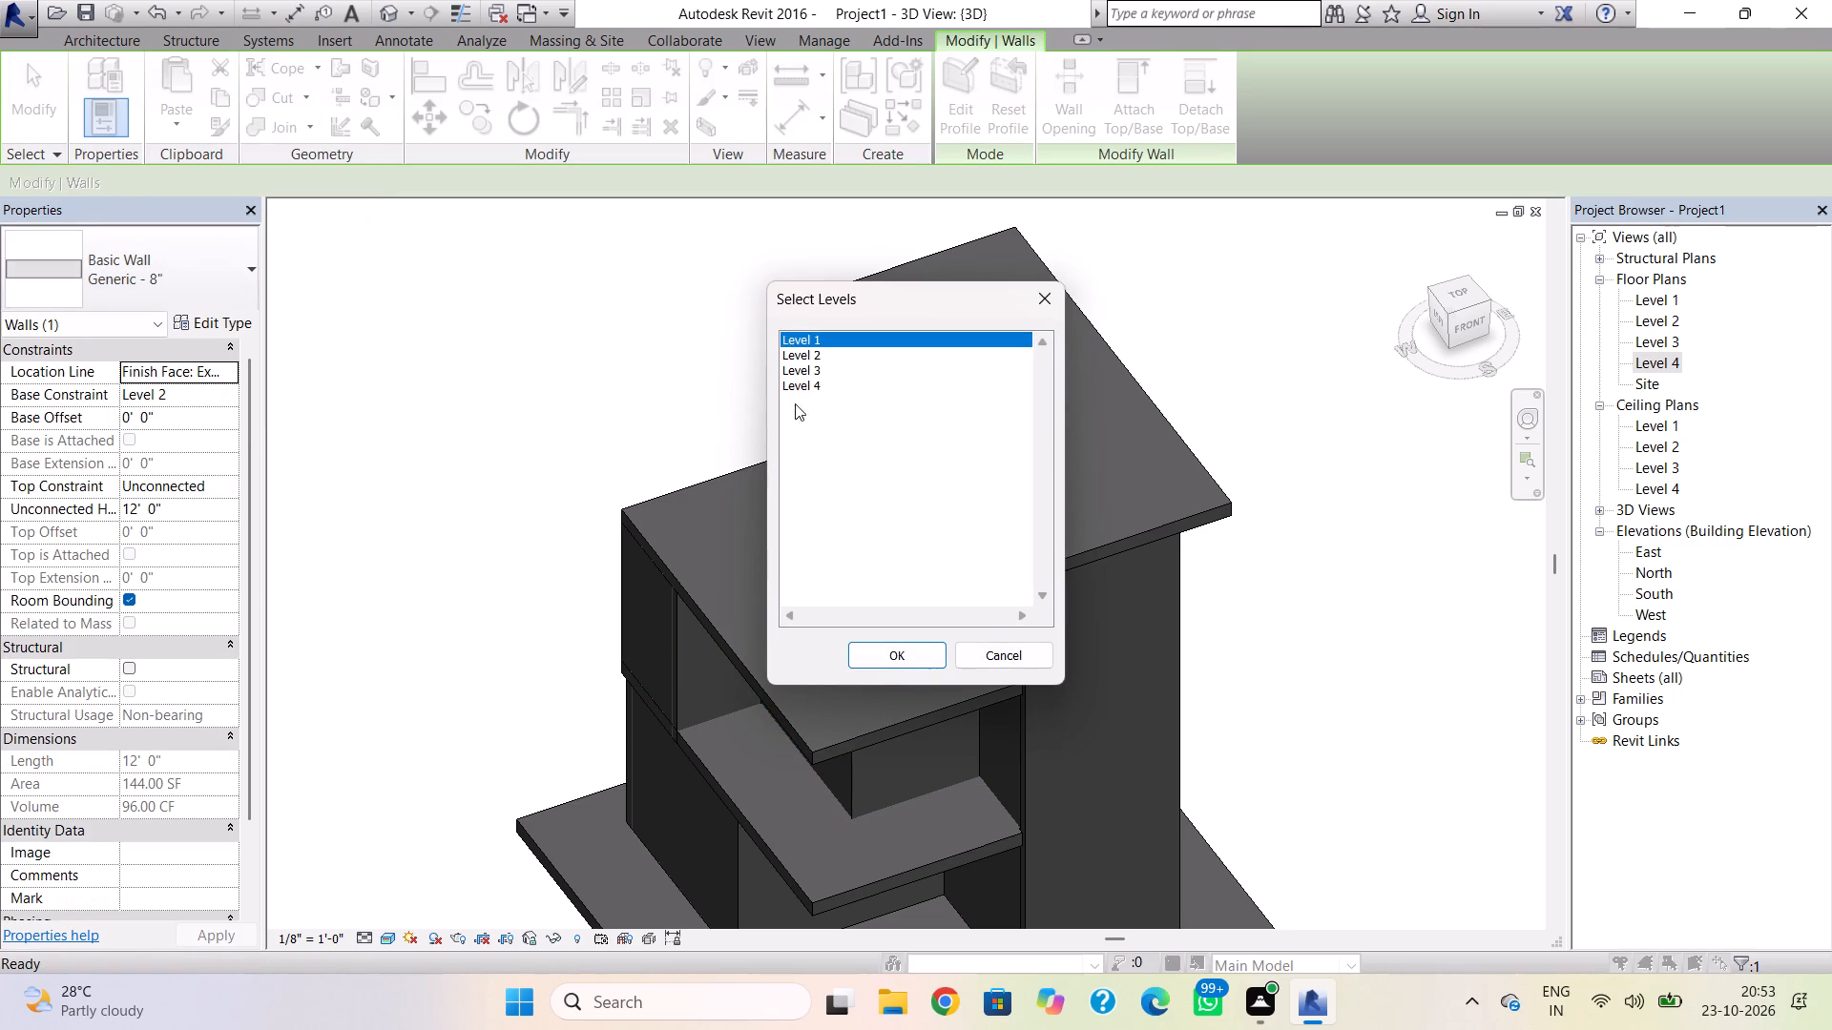
pyautogui.click(809, 370)
pyautogui.click(888, 660)
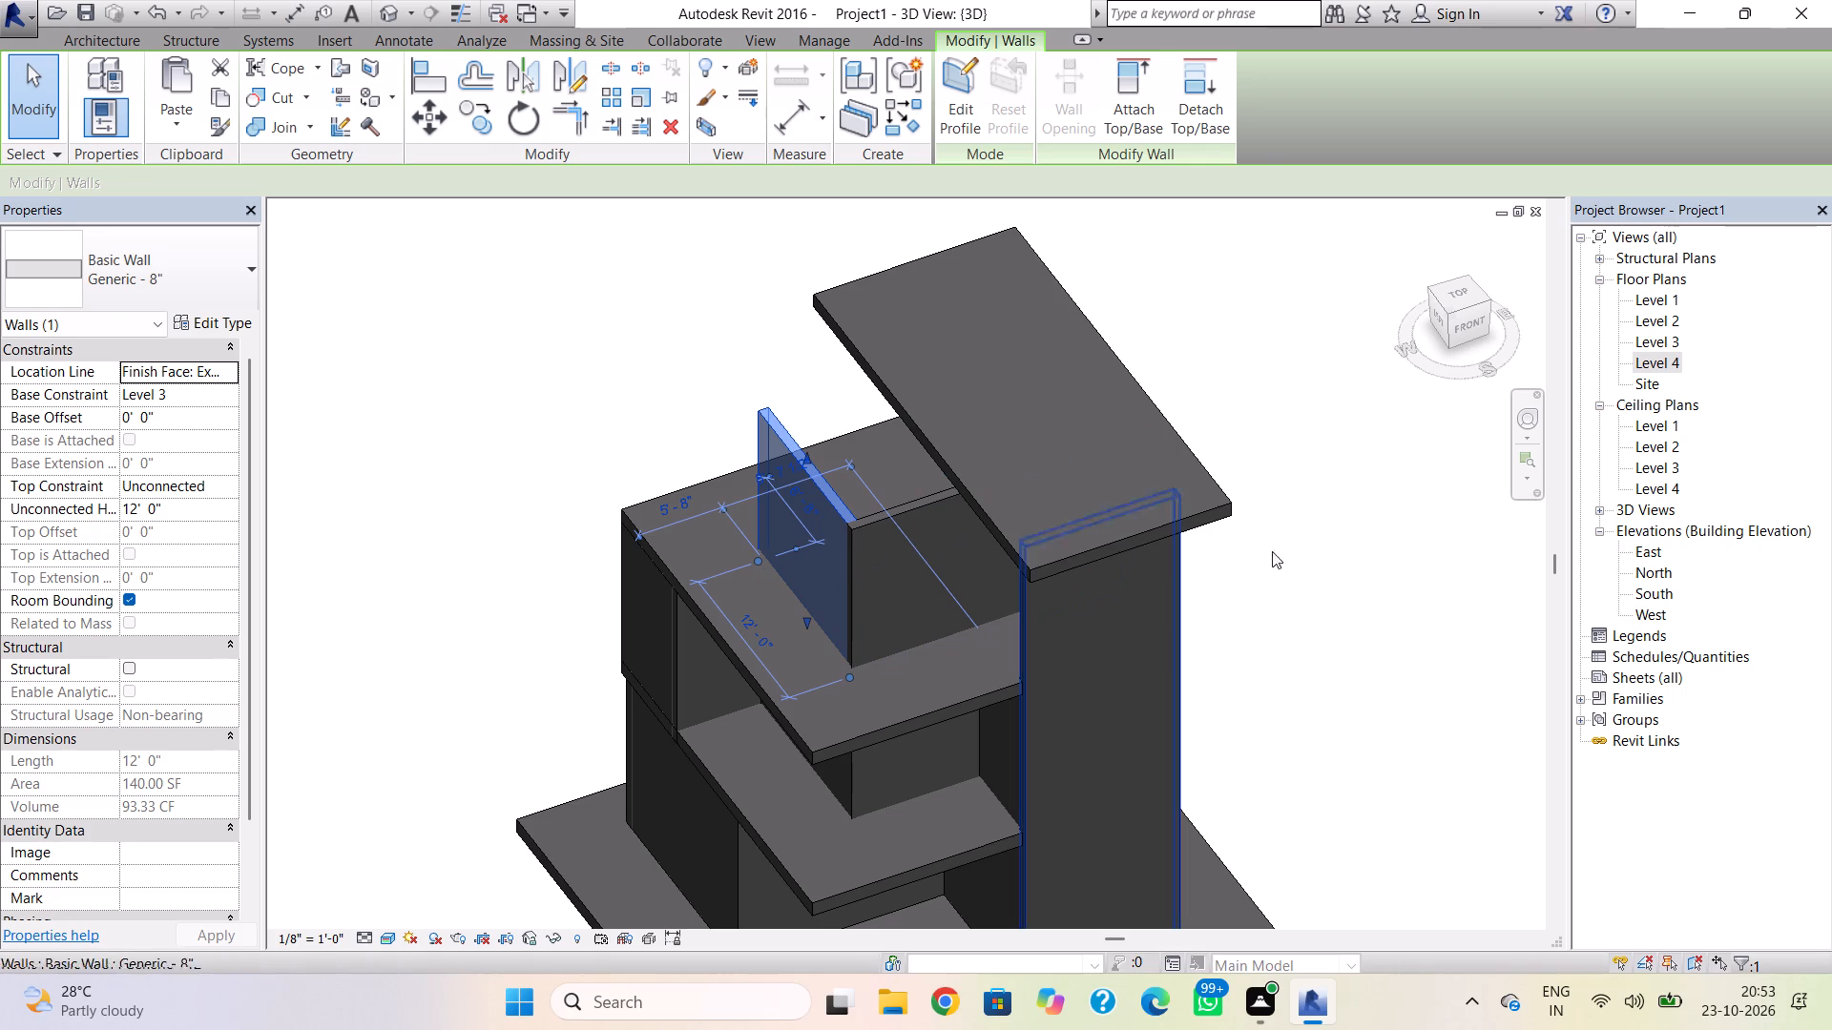
# Examine the copied upper walls from behind in 3D and compare the Level 3 and Level 2 floor plans.
pyautogui.keyDown('shift'); pyautogui.moveTo(1319, 549); pyautogui.dragTo(572, 376, button='right'); pyautogui.keyUp('shift')
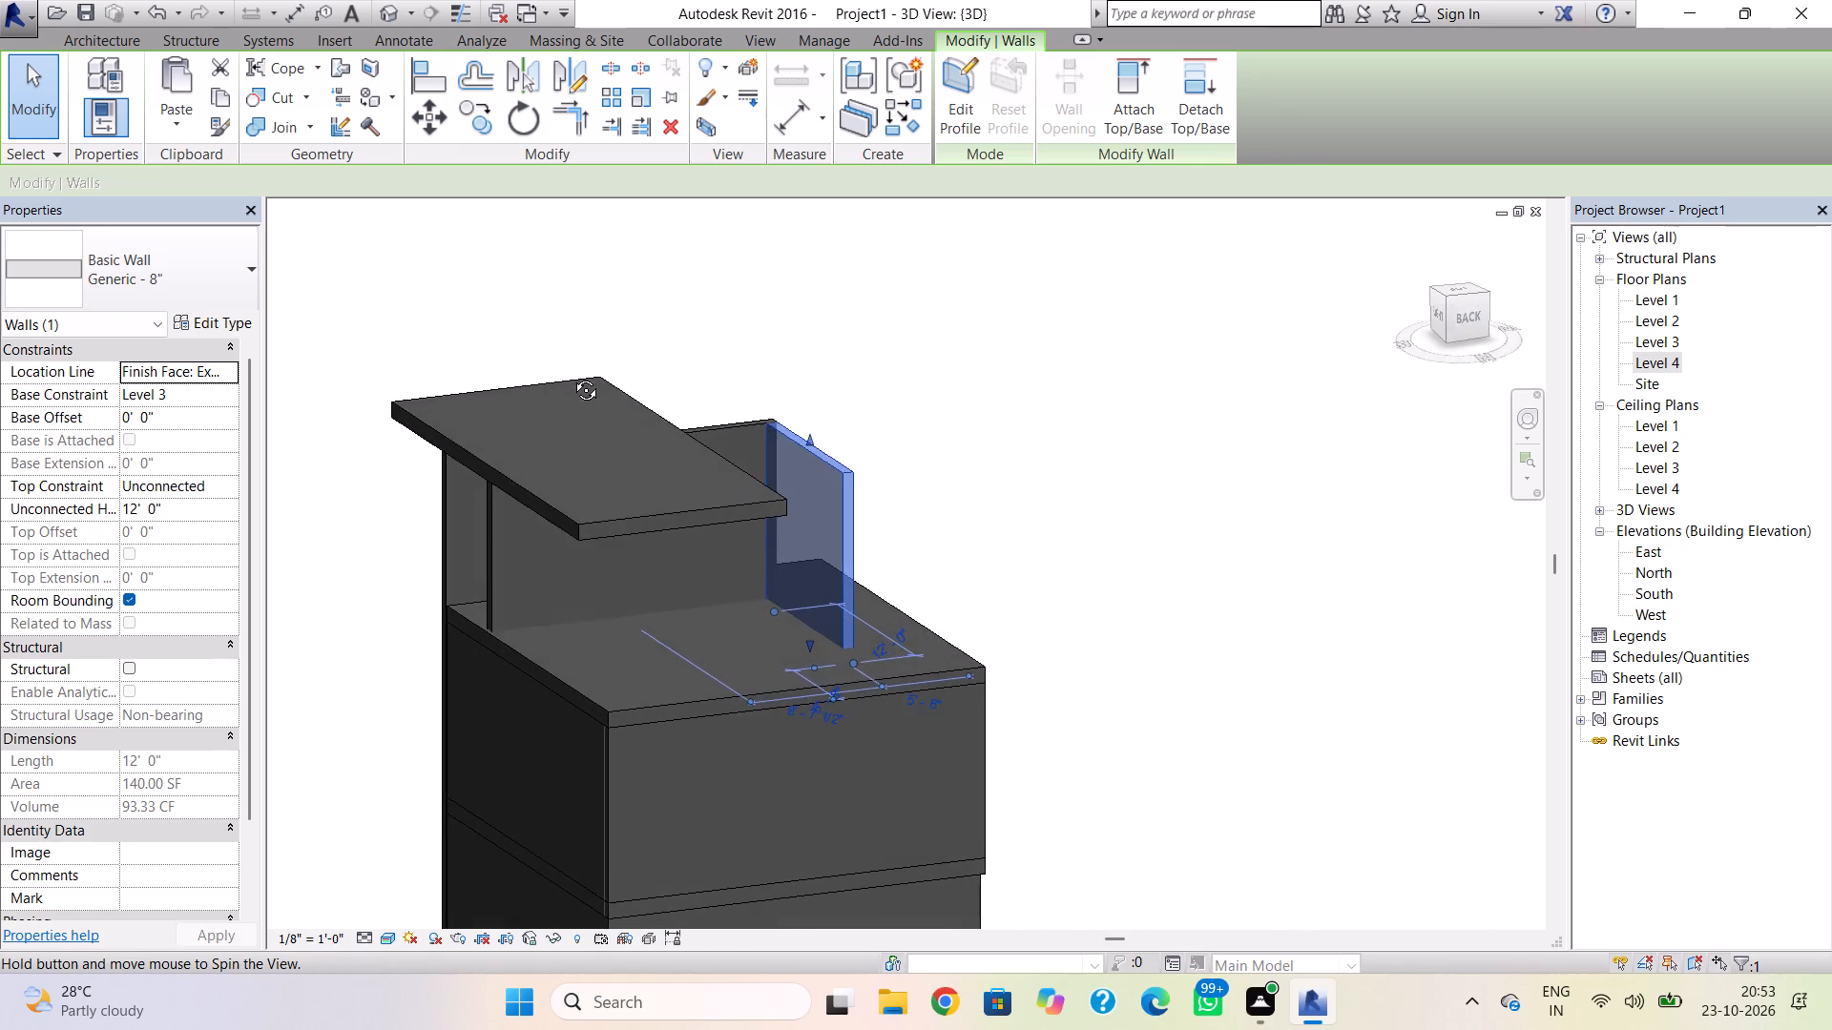
pyautogui.keyDown('shift'); pyautogui.moveTo(572, 376); pyautogui.dragTo(542, 495, button='right'); pyautogui.keyUp('shift')
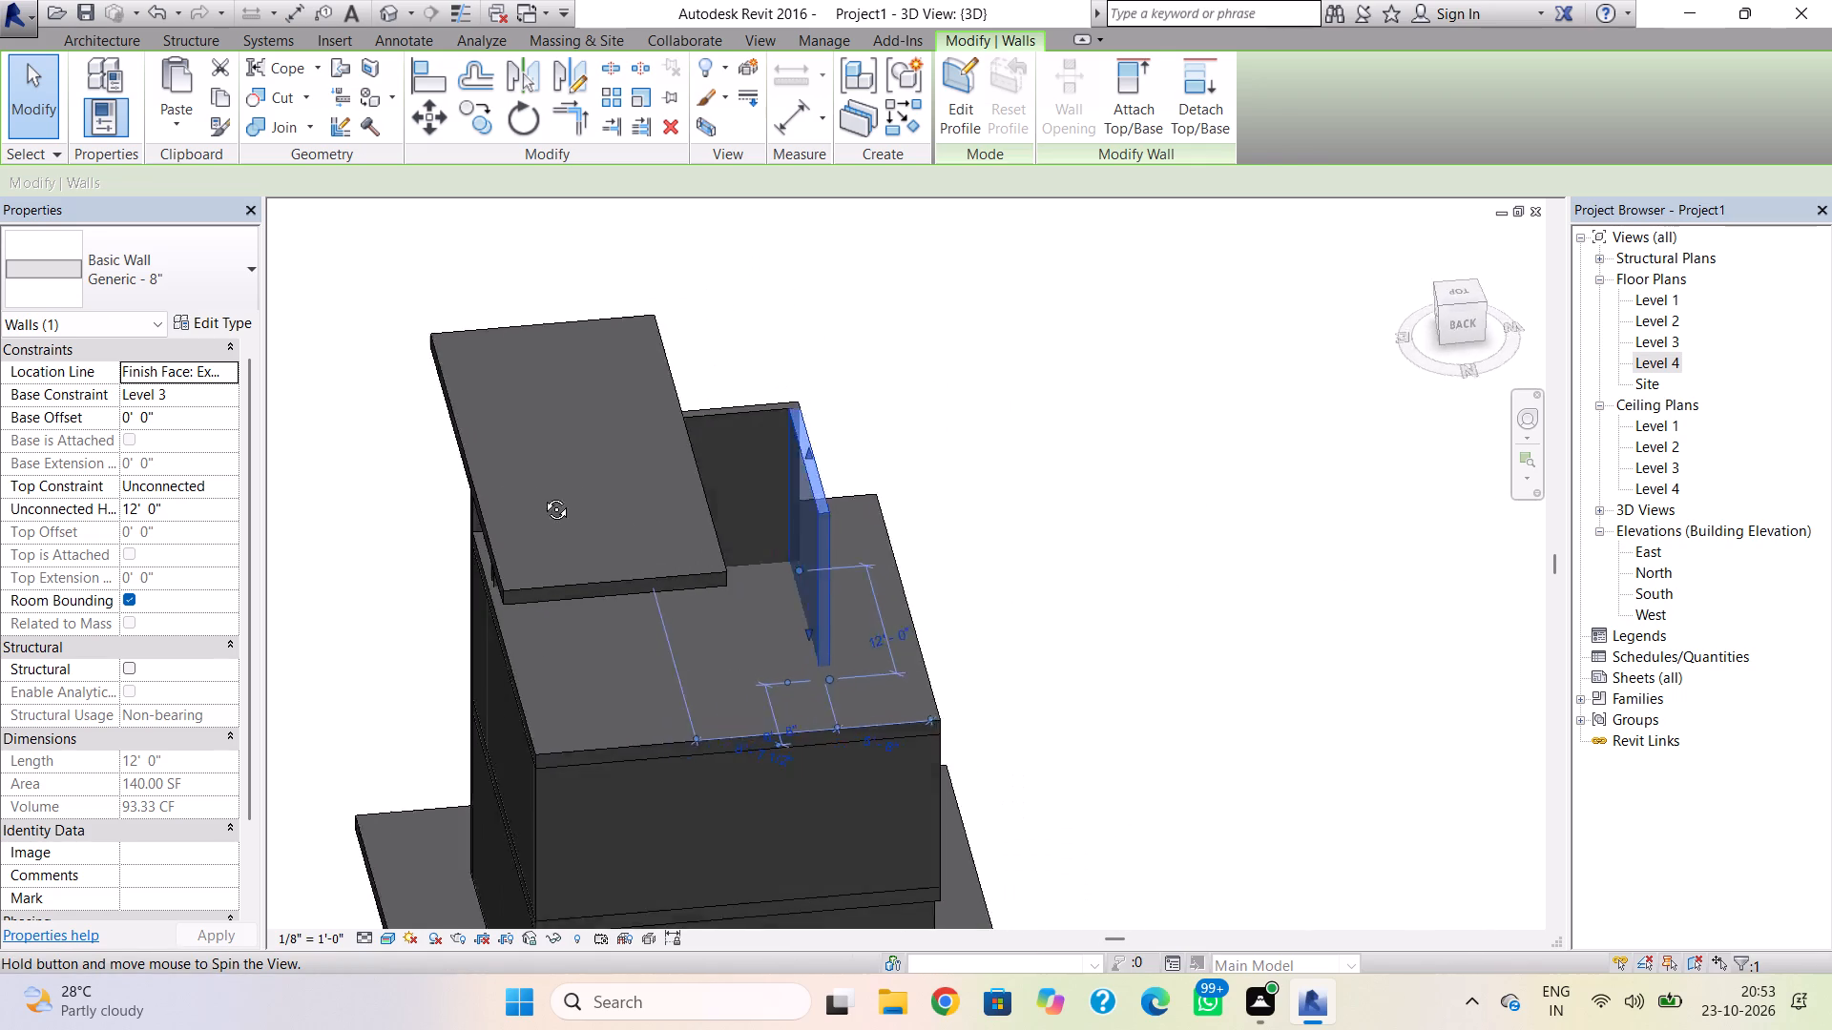
pyautogui.keyDown('shift'); pyautogui.moveTo(542, 495); pyautogui.dragTo(586, 493, button='right'); pyautogui.keyUp('shift')
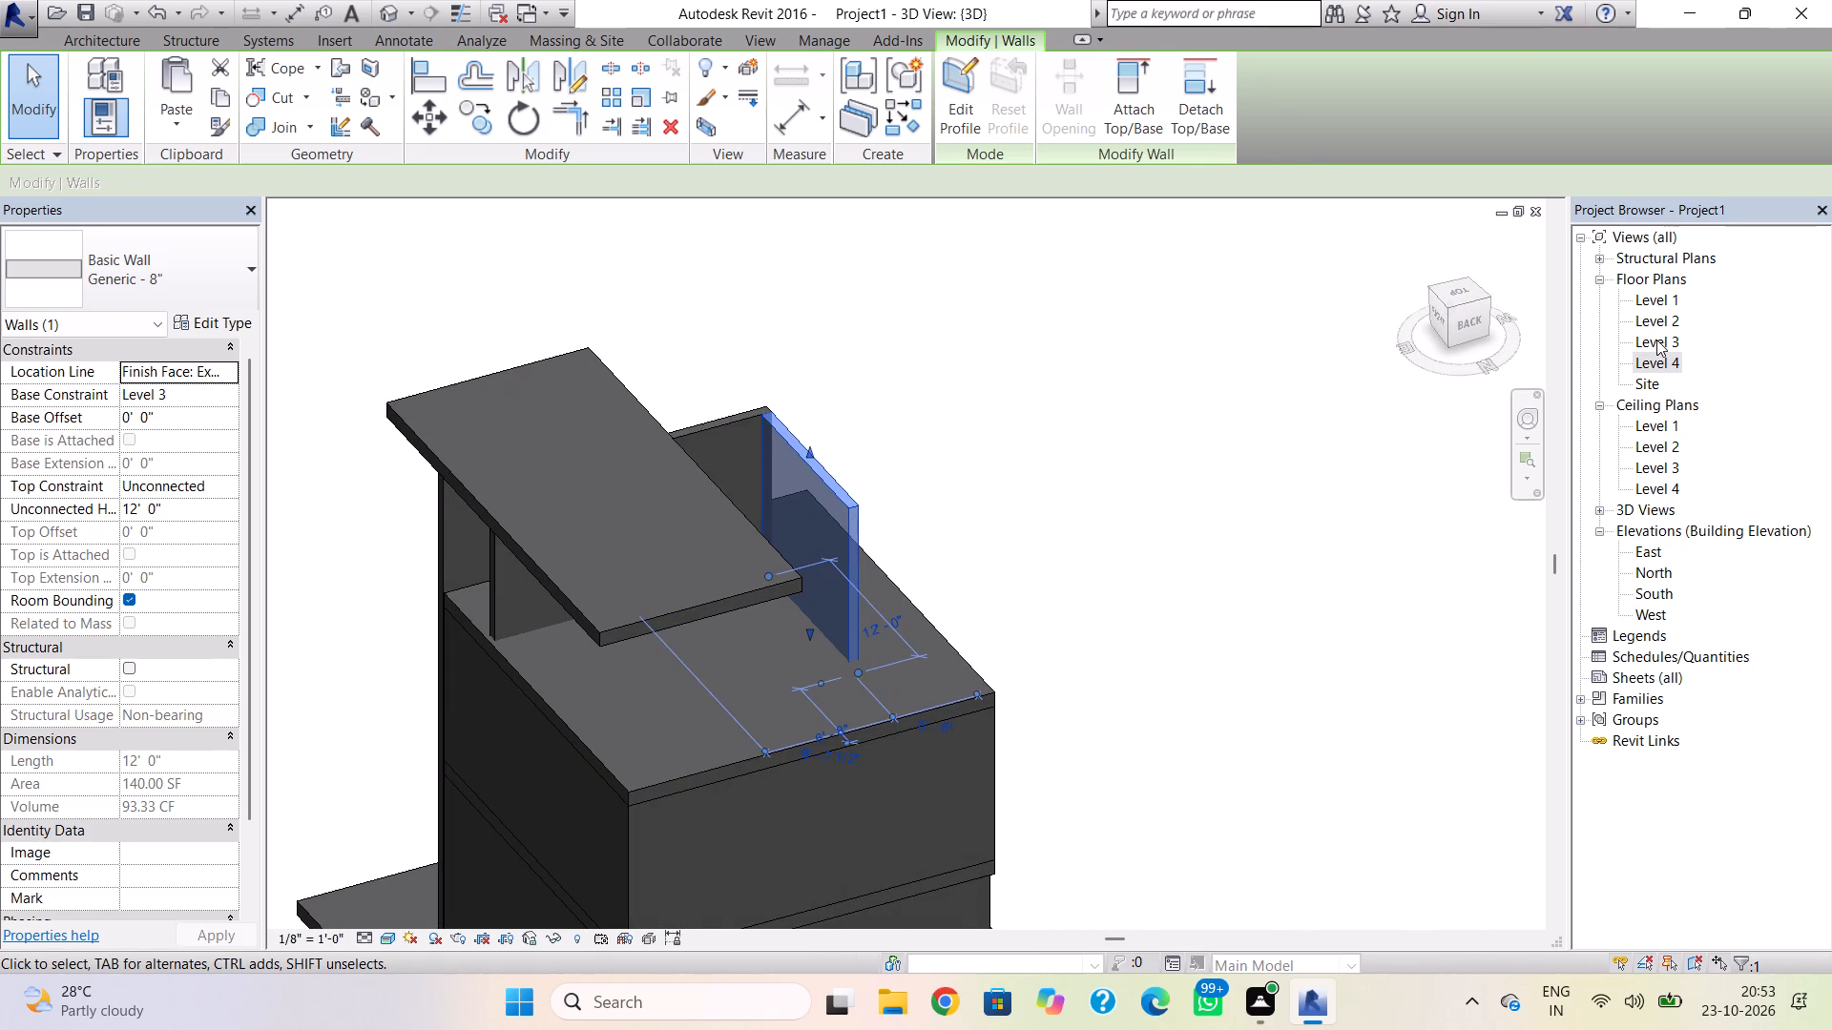
pyautogui.doubleClick(1656, 340)
pyautogui.scroll(-4, 993, 503)
pyautogui.moveTo(974, 520); pyautogui.dragTo(957, 560, button='middle')
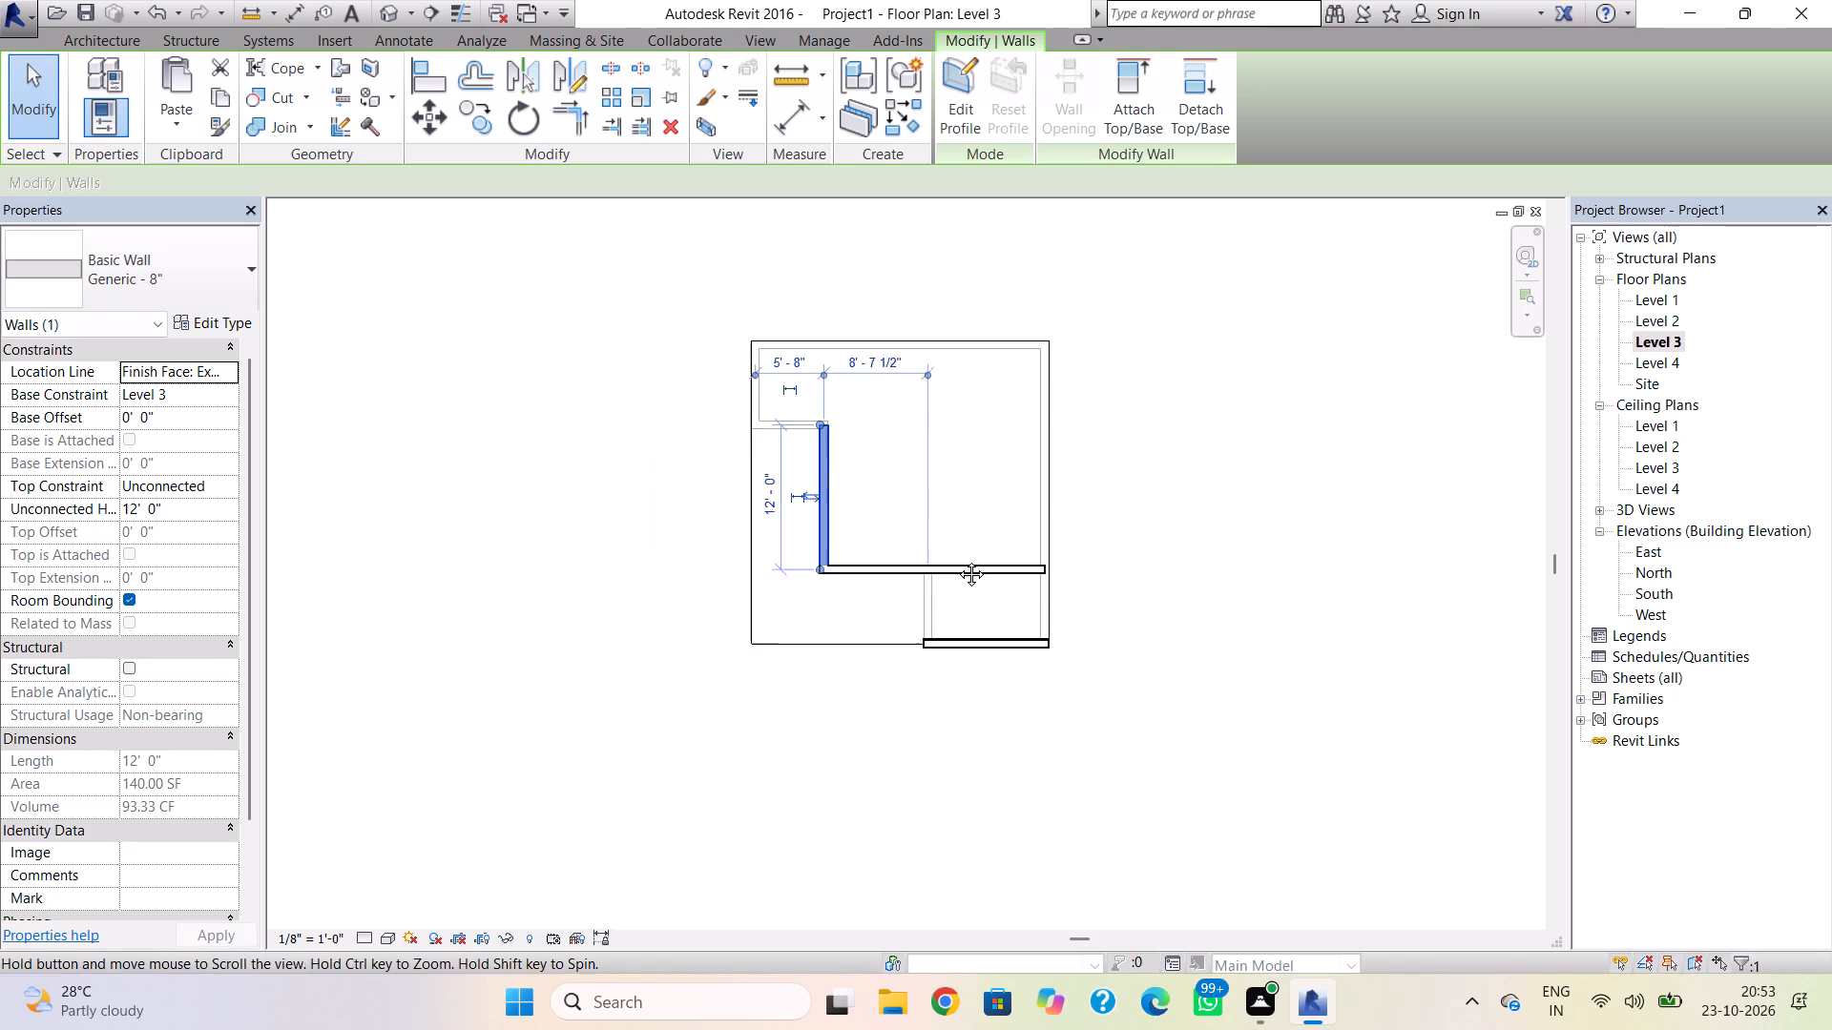
pyautogui.moveTo(957, 560); pyautogui.dragTo(951, 572, button='middle')
pyautogui.press('Escape')
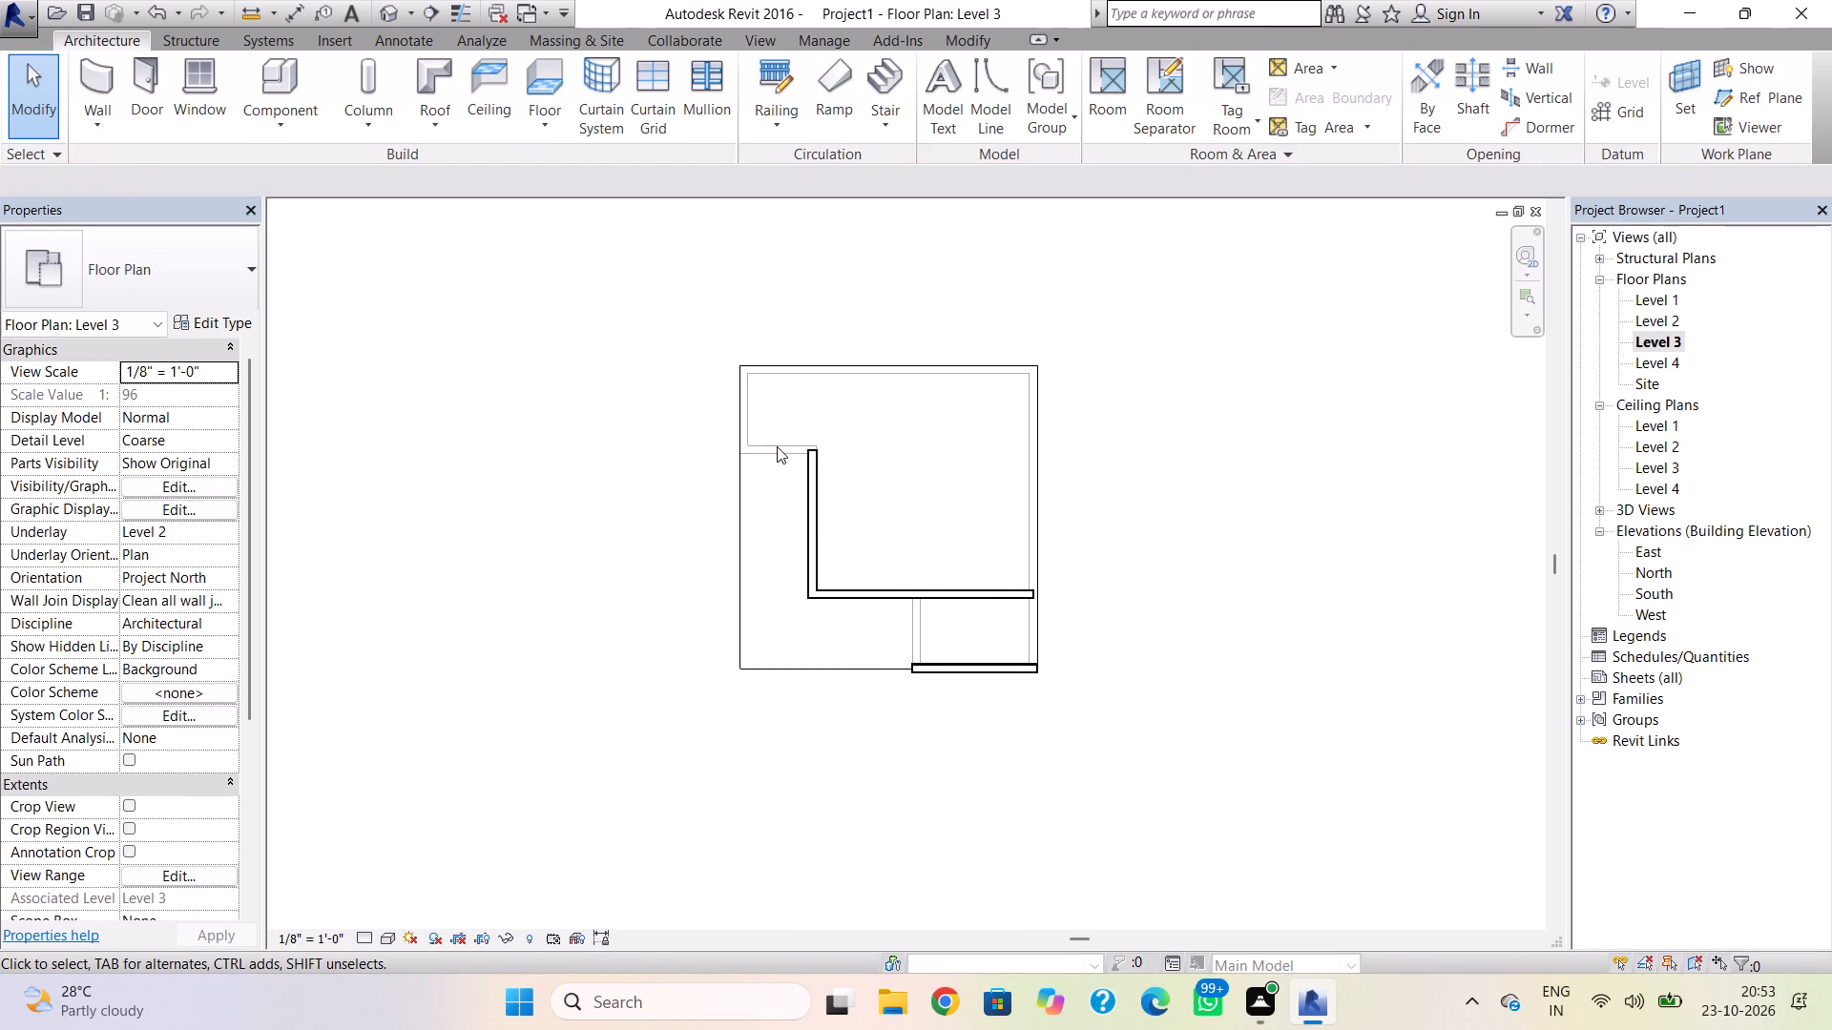
pyautogui.doubleClick(1672, 319)
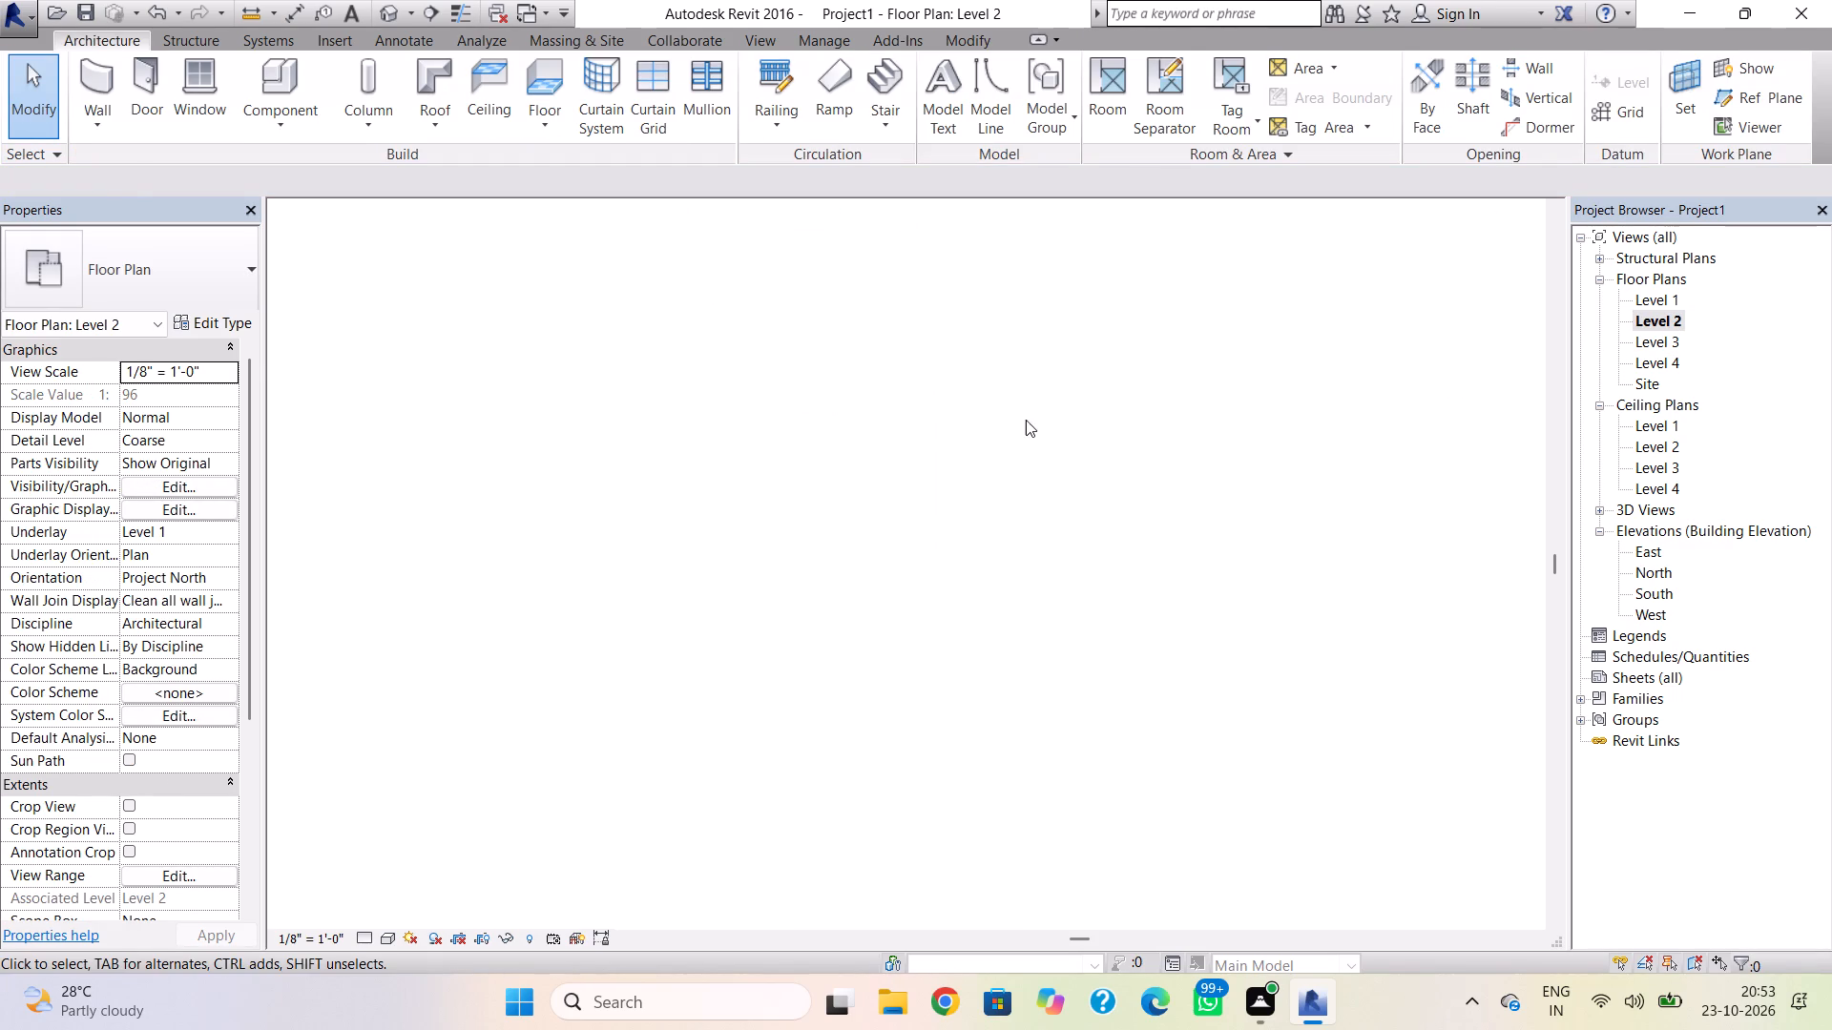
pyautogui.scroll(-8, 856, 438)
pyautogui.moveTo(837, 482); pyautogui.dragTo(843, 680, button='middle')
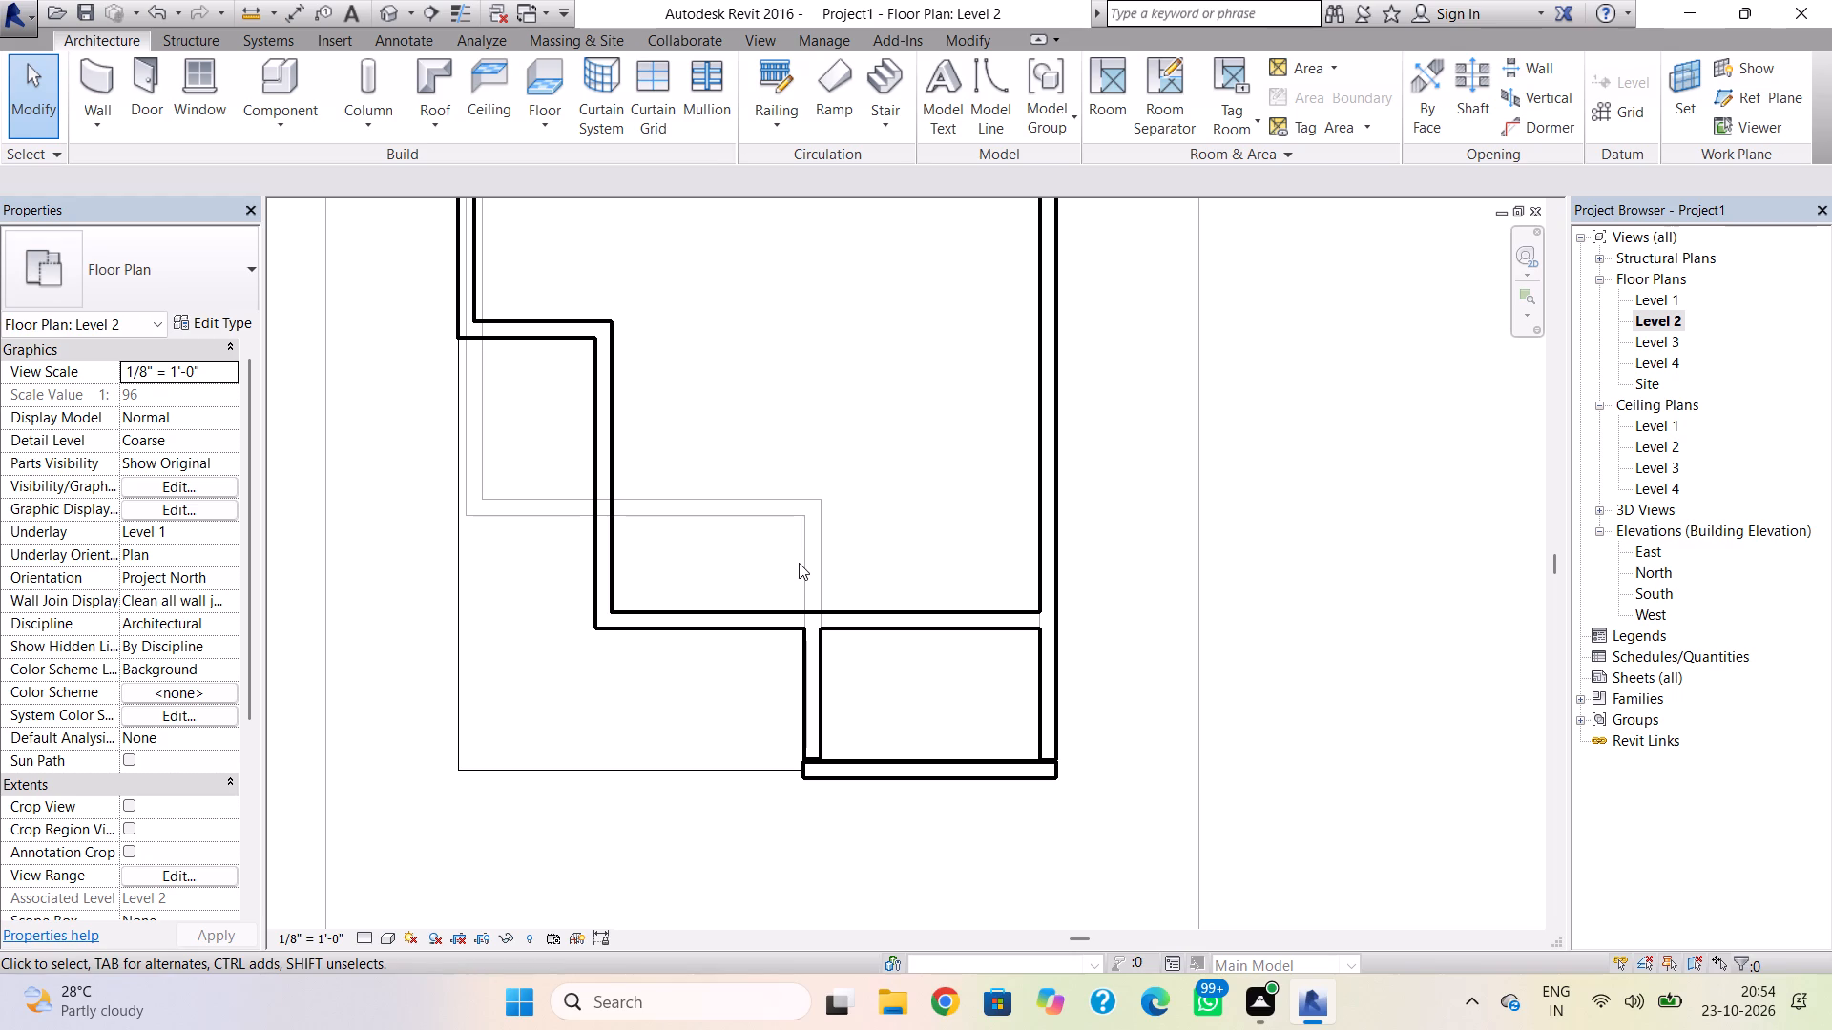
# On Level 3, draw a 12' high Generic - 8" wall continuing the copied west wall north to the north wall line.
pyautogui.doubleClick(1668, 348)
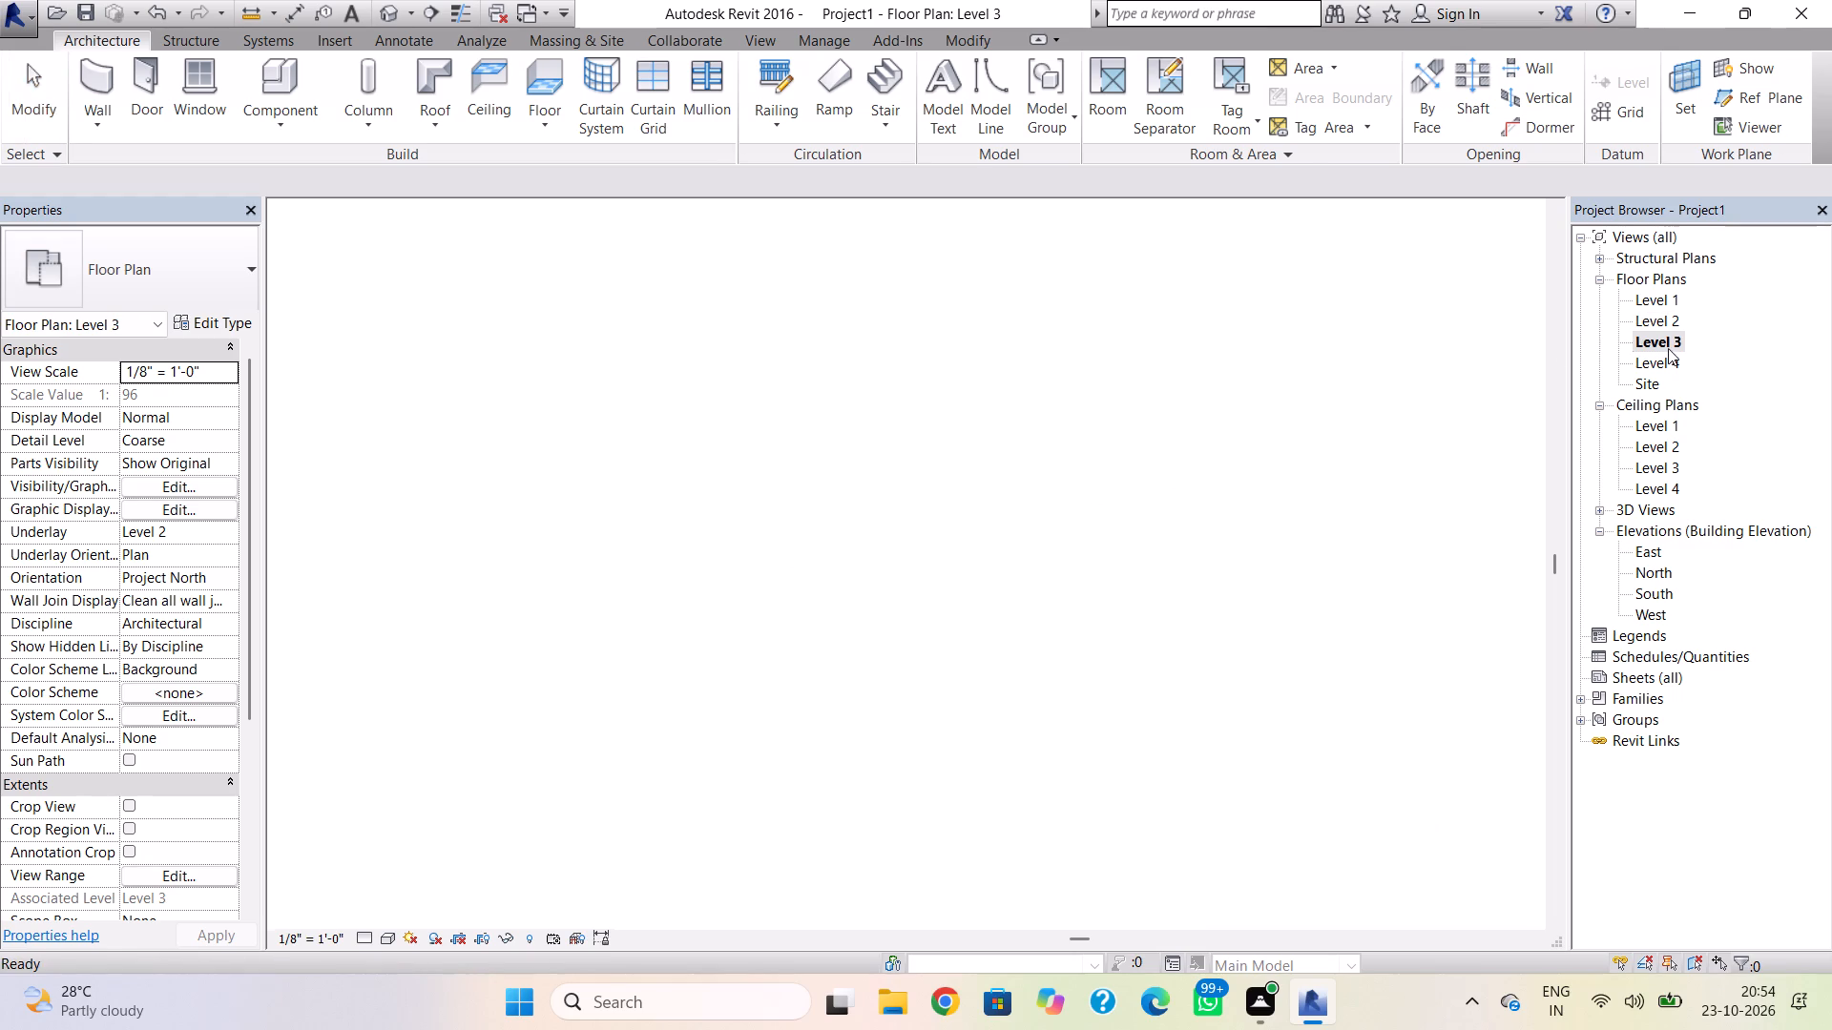
pyautogui.scroll(-2, 785, 463)
pyautogui.moveTo(788, 473); pyautogui.dragTo(776, 519, button='middle')
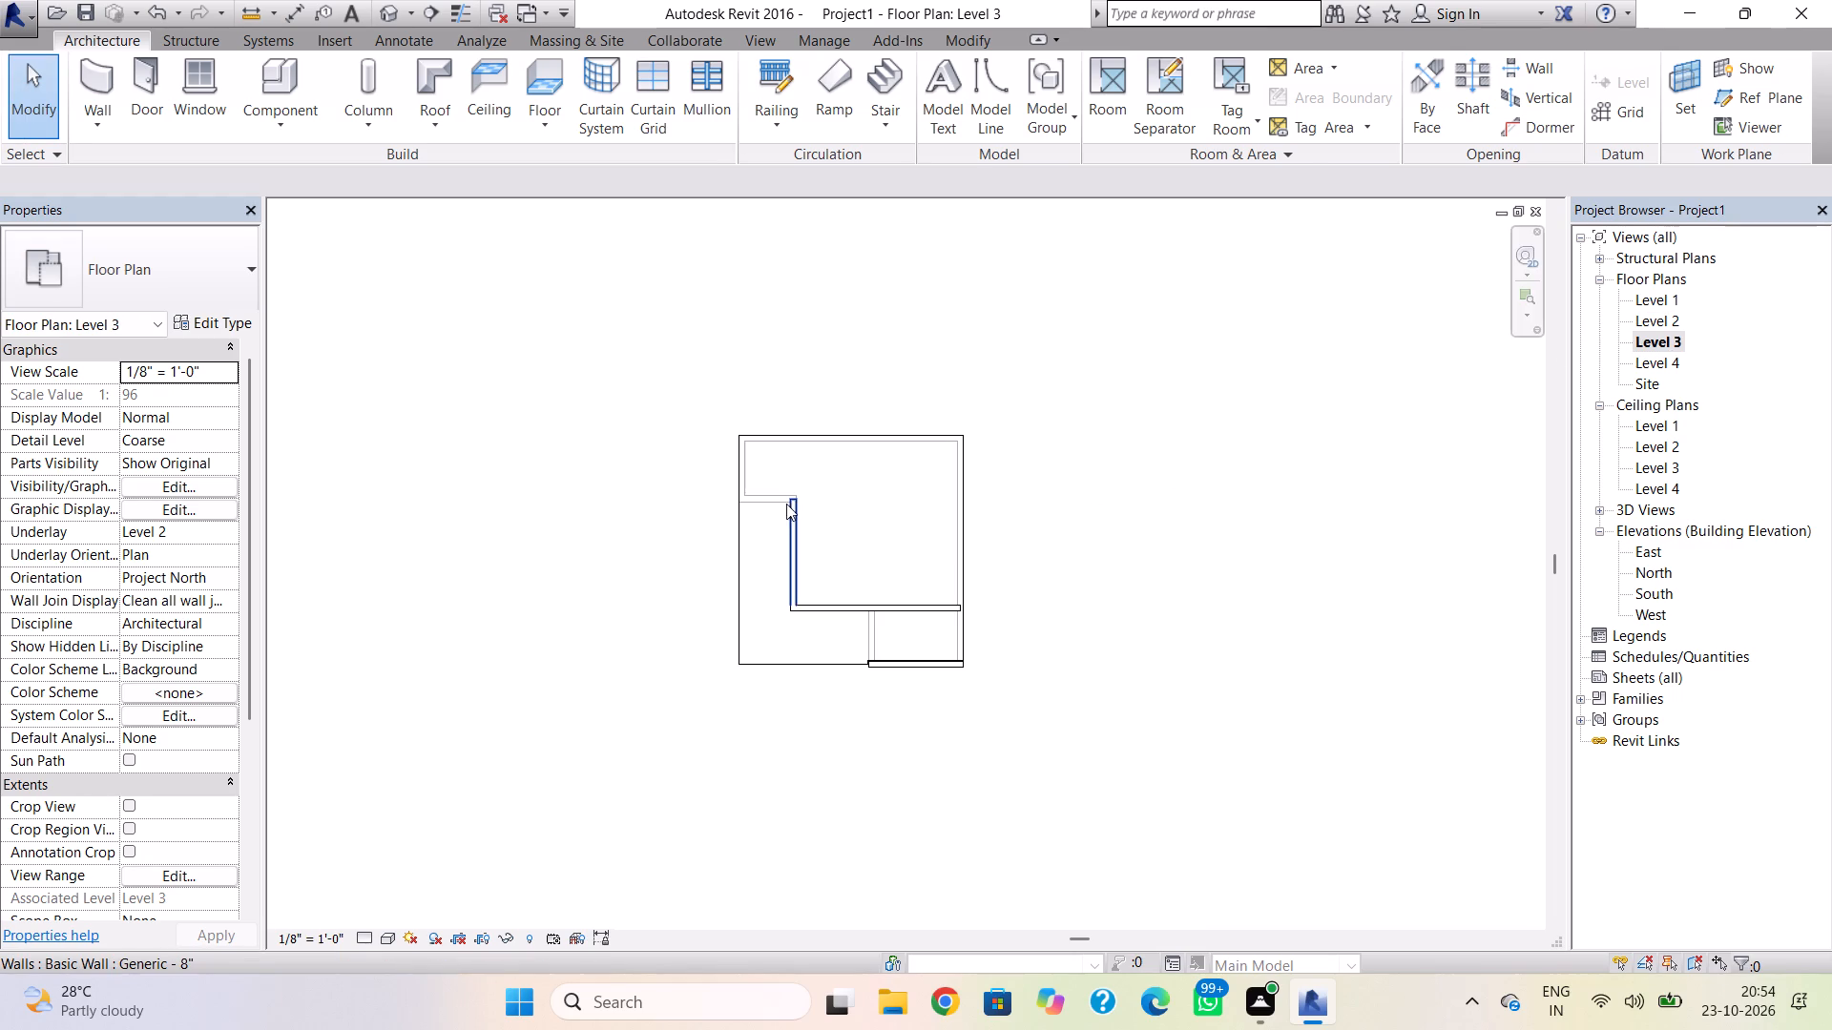
pyautogui.scroll(4, 786, 504)
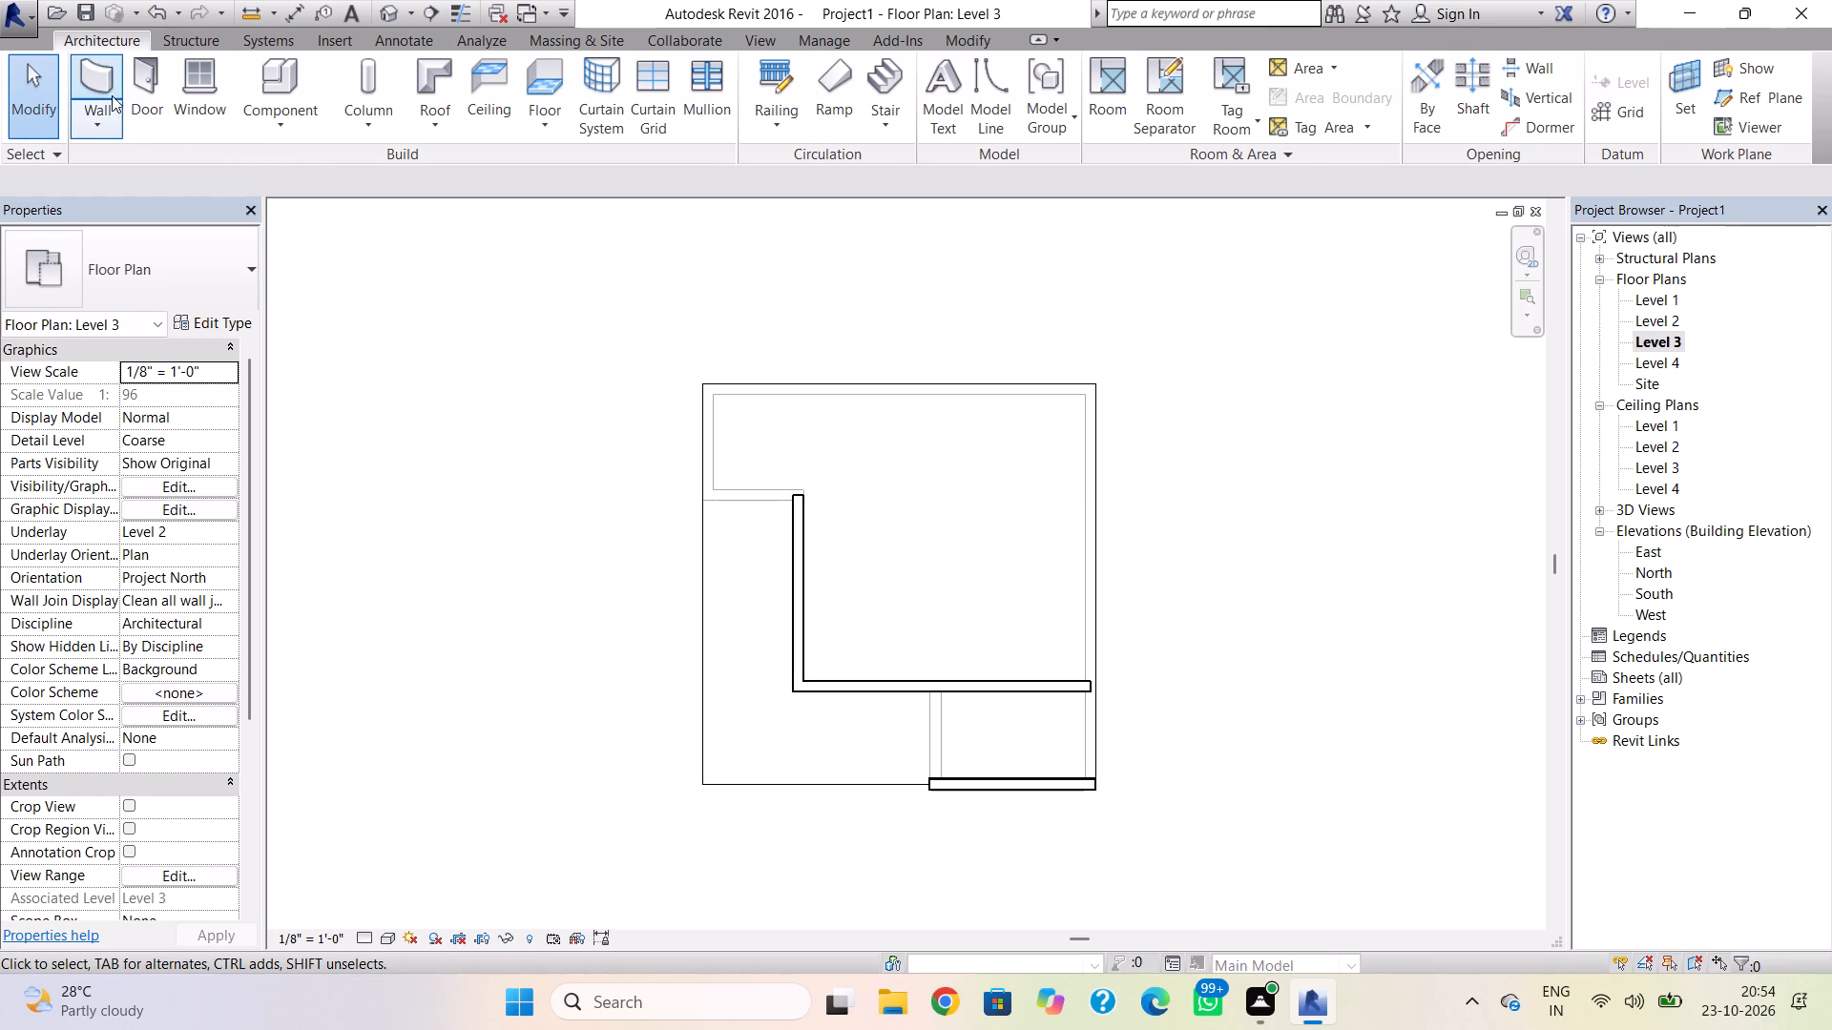
pyautogui.click(97, 92)
pyautogui.scroll(4, 856, 518)
pyautogui.scroll(1, 755, 492)
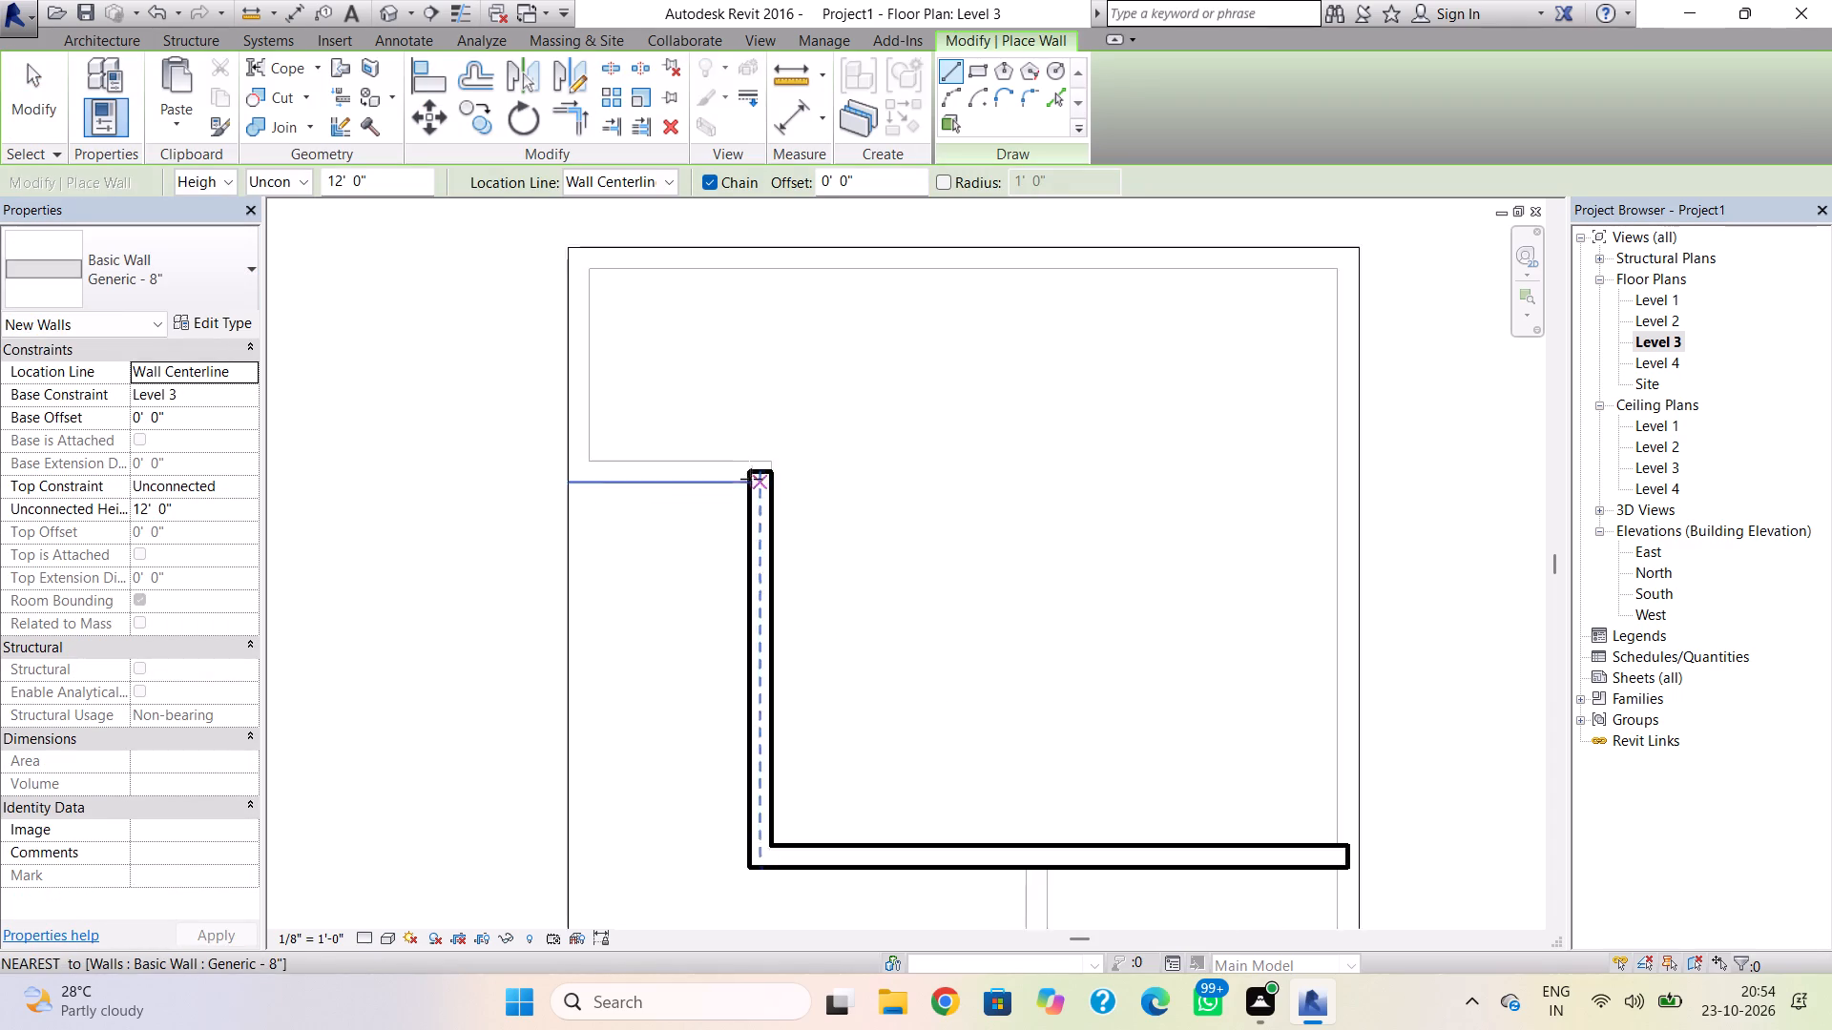
pyautogui.scroll(2, 751, 479)
pyautogui.click(765, 472)
pyautogui.moveTo(769, 304); pyautogui.dragTo(764, 536, button='middle')
pyautogui.scroll(-1, 769, 304)
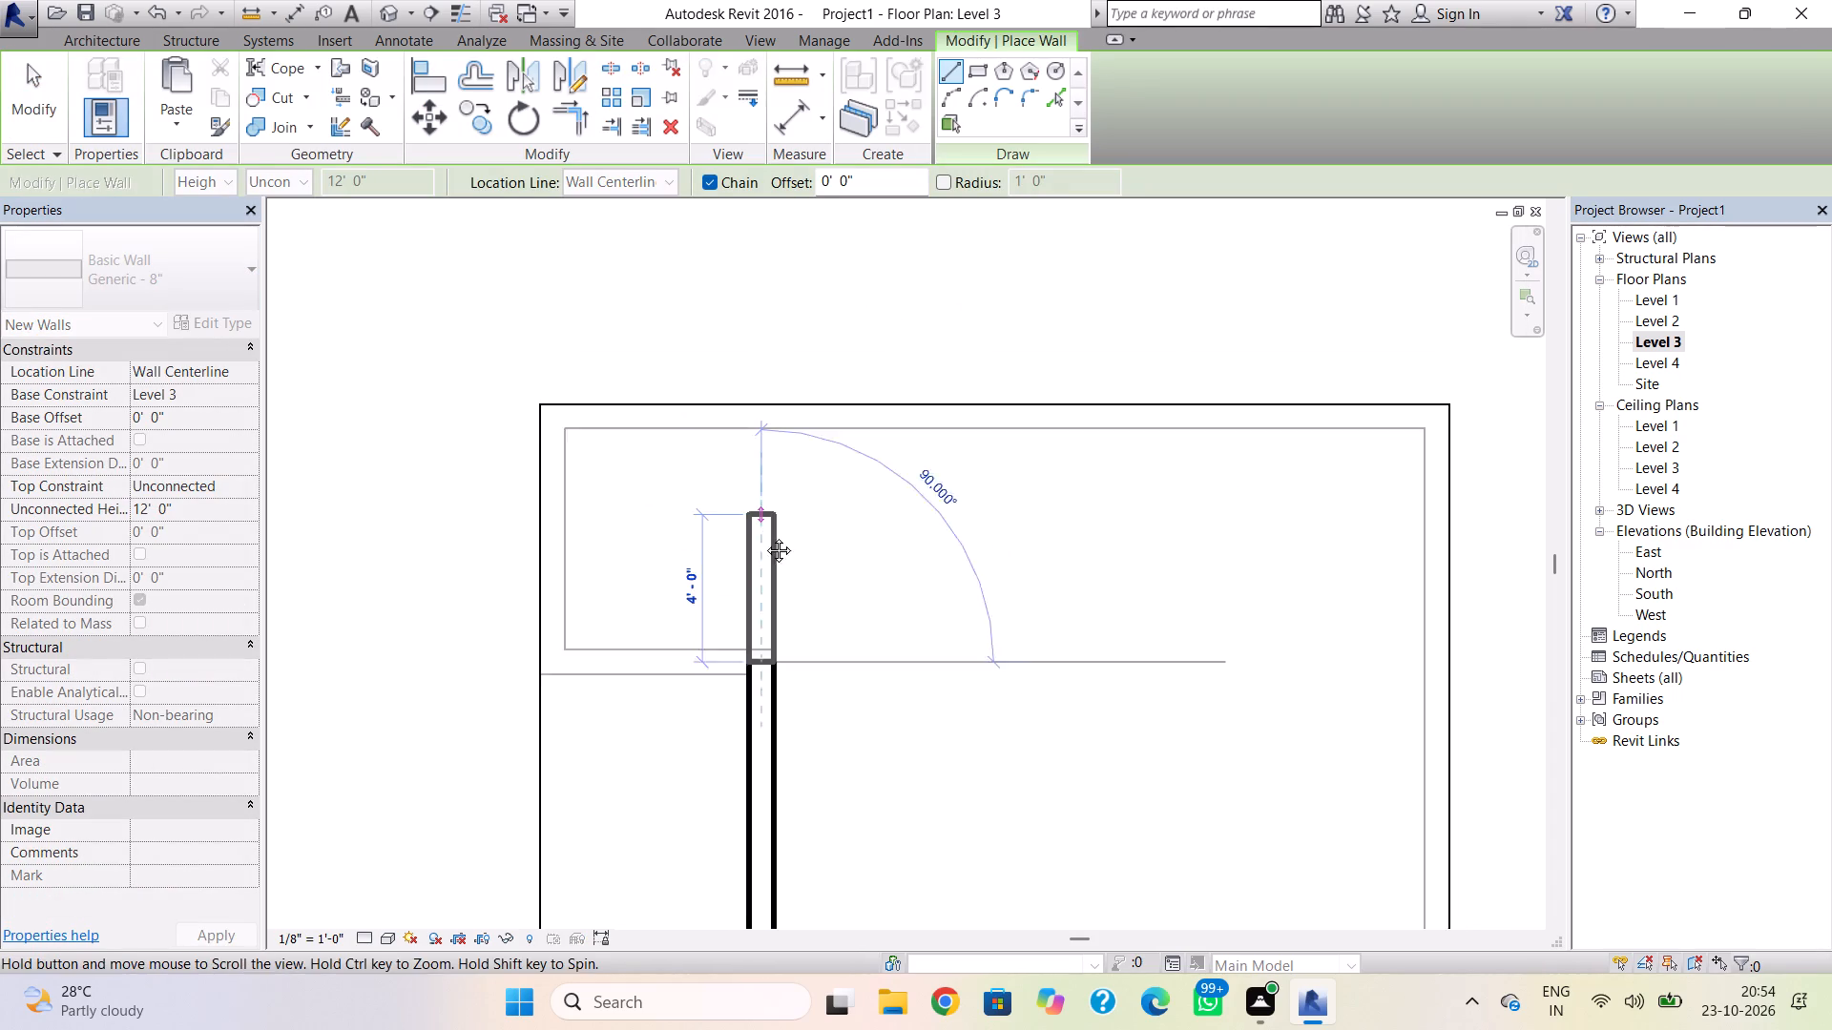
pyautogui.moveTo(764, 536); pyautogui.dragTo(762, 566, button='middle')
pyautogui.click(759, 470)
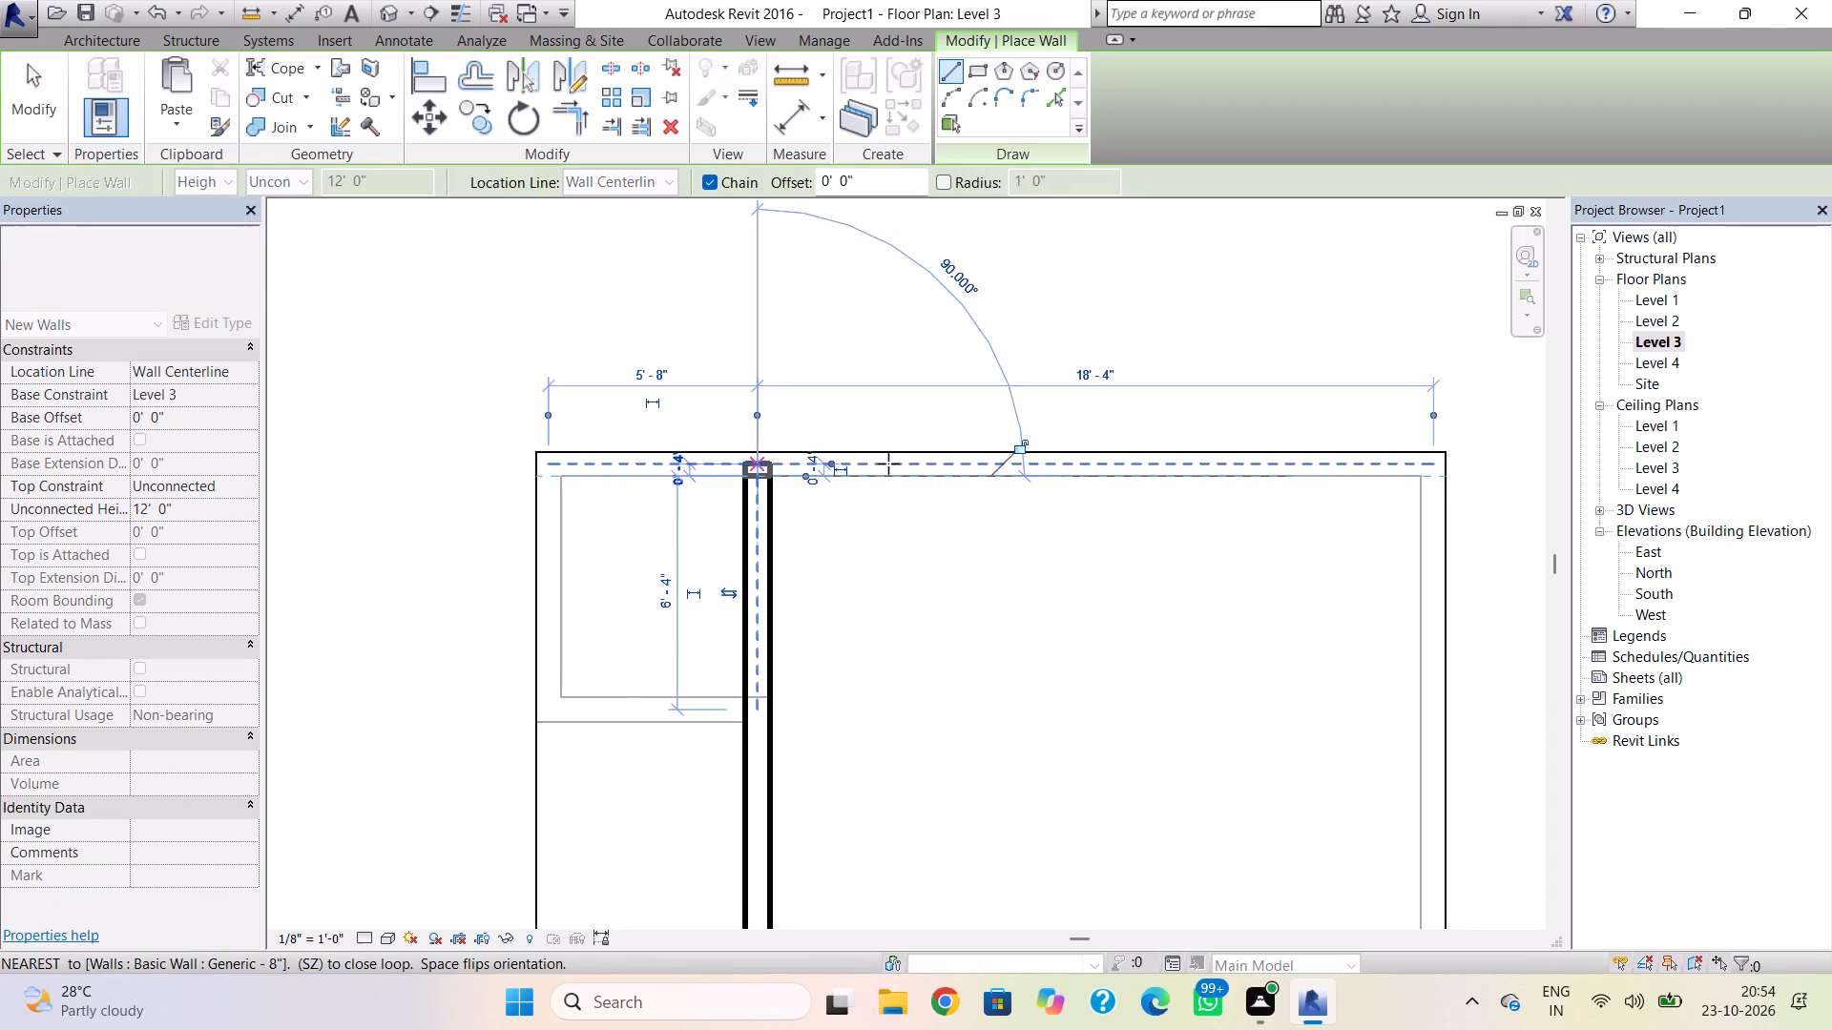
pyautogui.press('Escape')
# Draw the Level 3 north wall along the roof's north edge, from the west wall to the east edge.
pyautogui.click(764, 463)
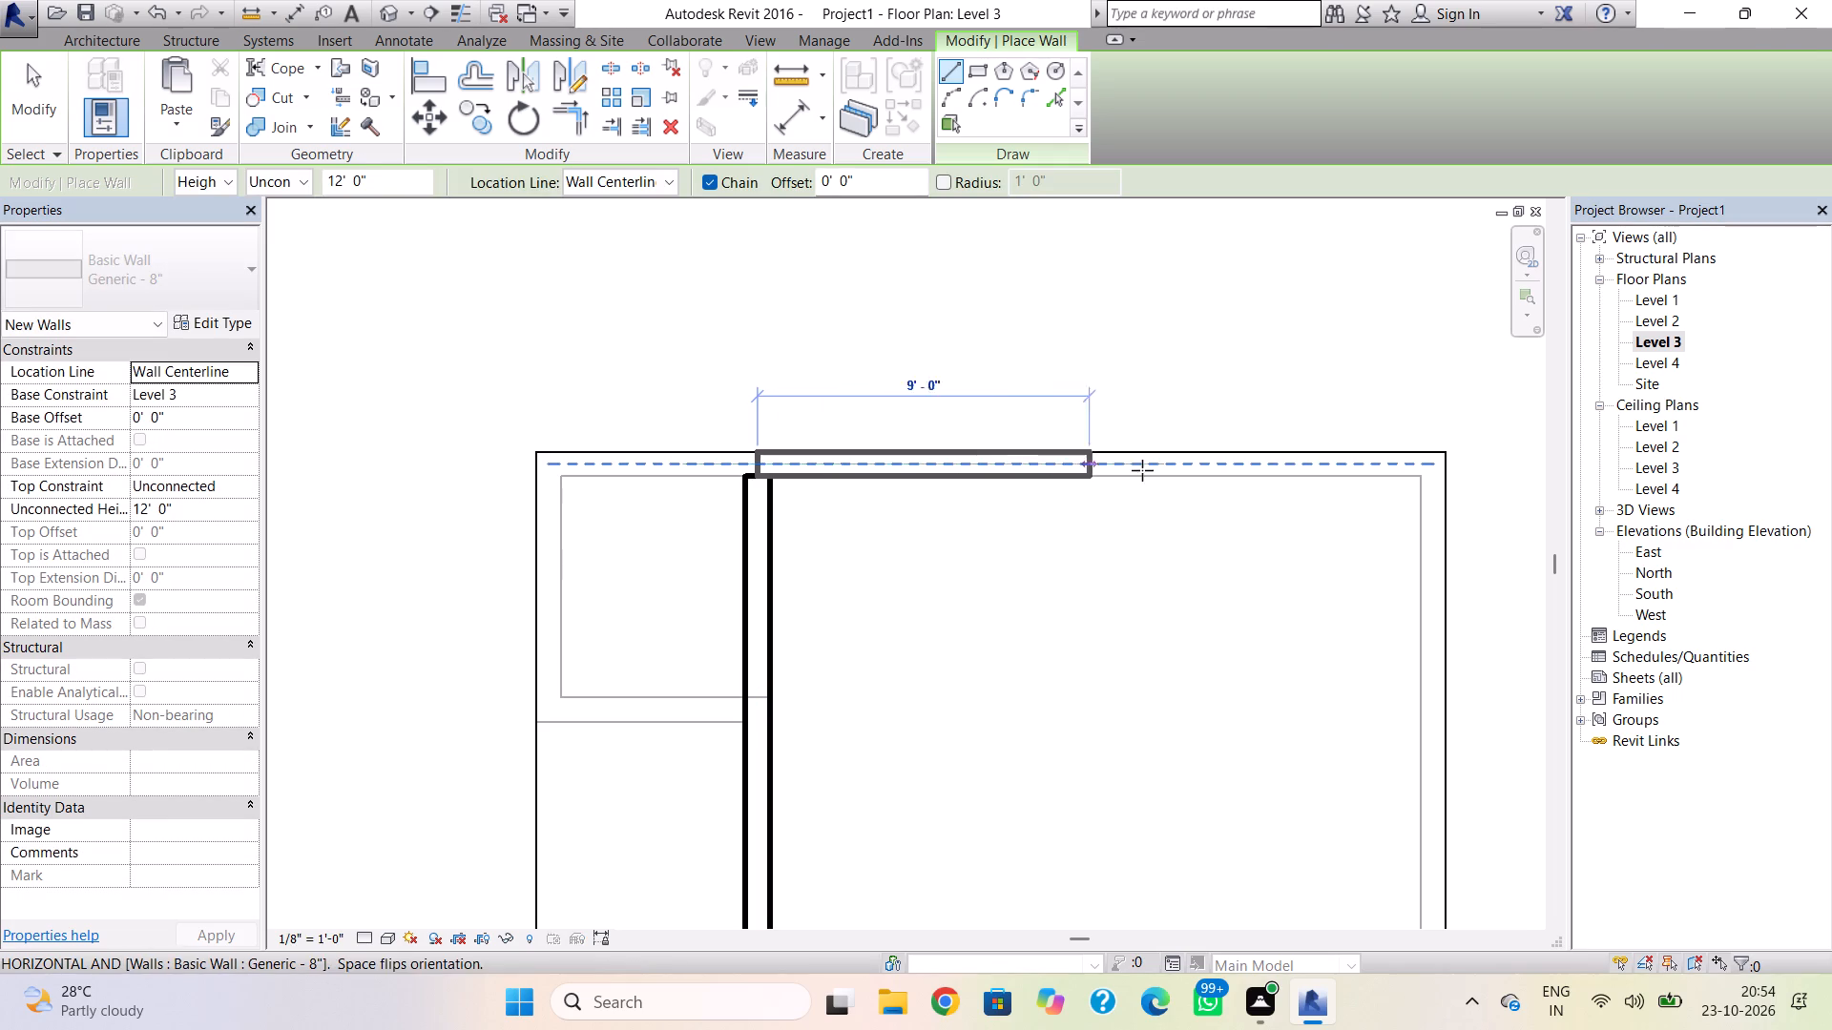
pyautogui.press('Escape')
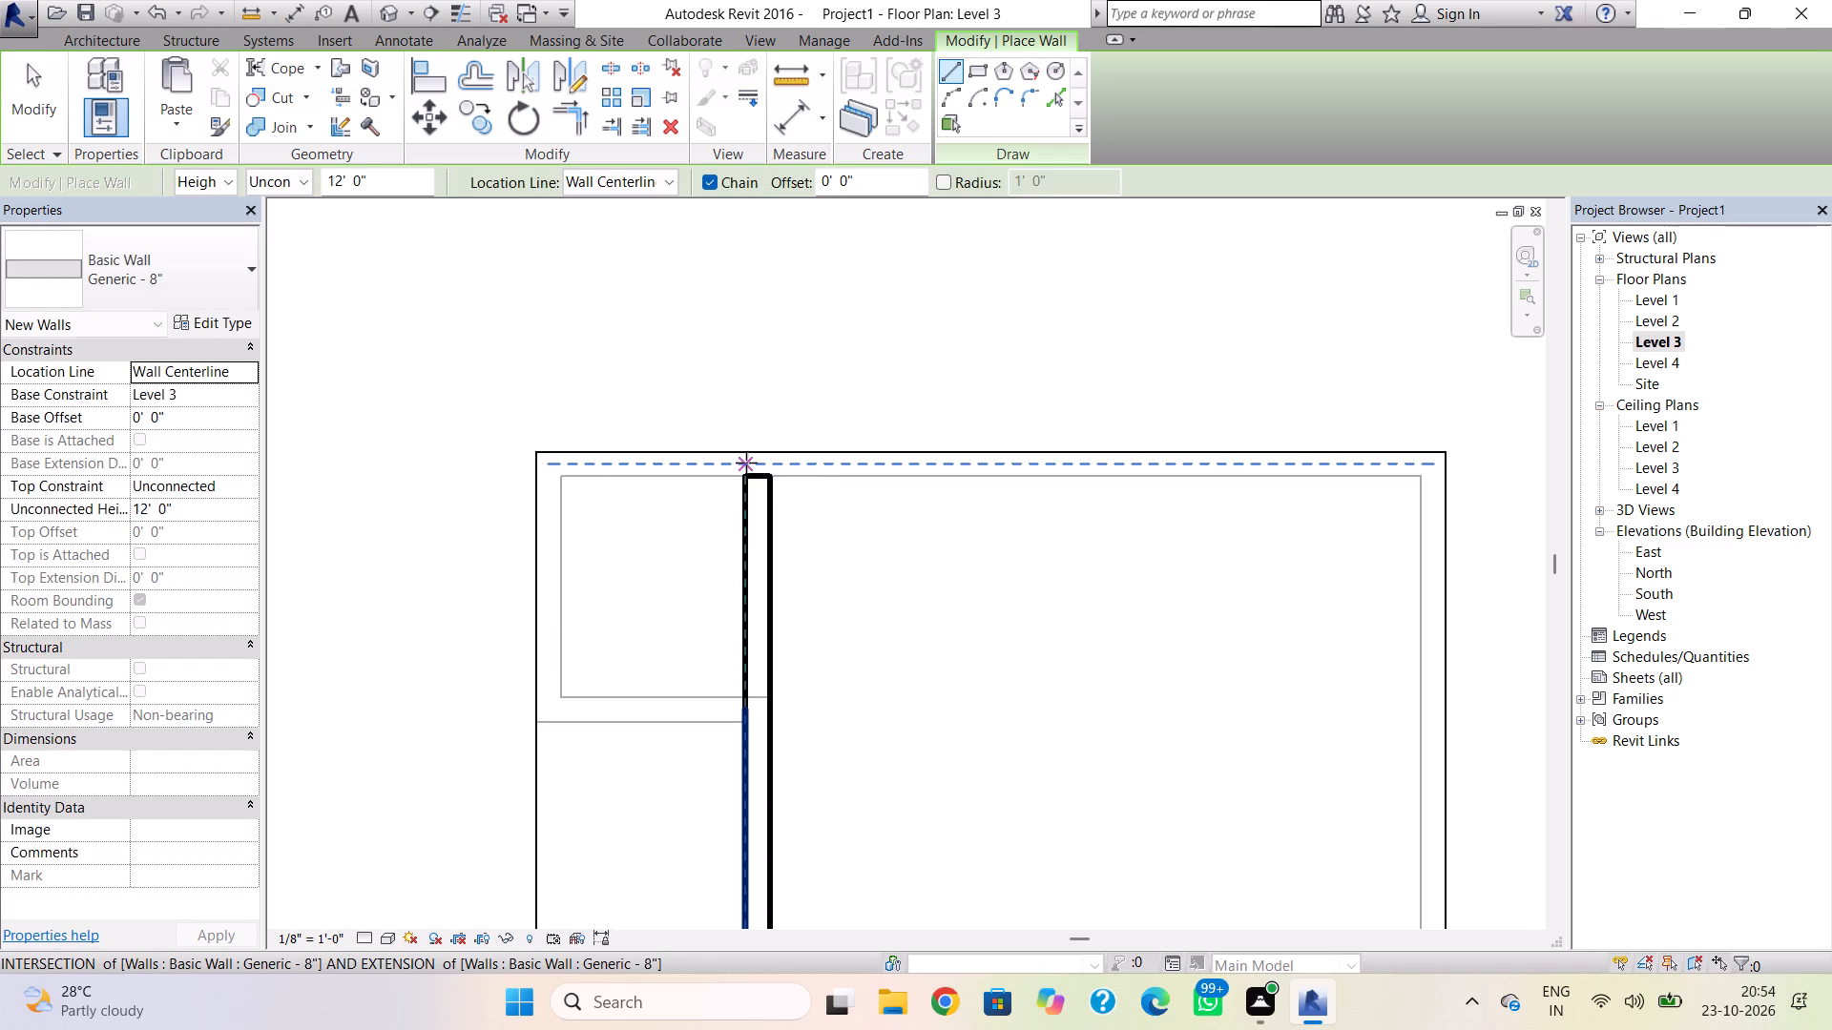
pyautogui.click(746, 463)
pyautogui.click(1444, 482)
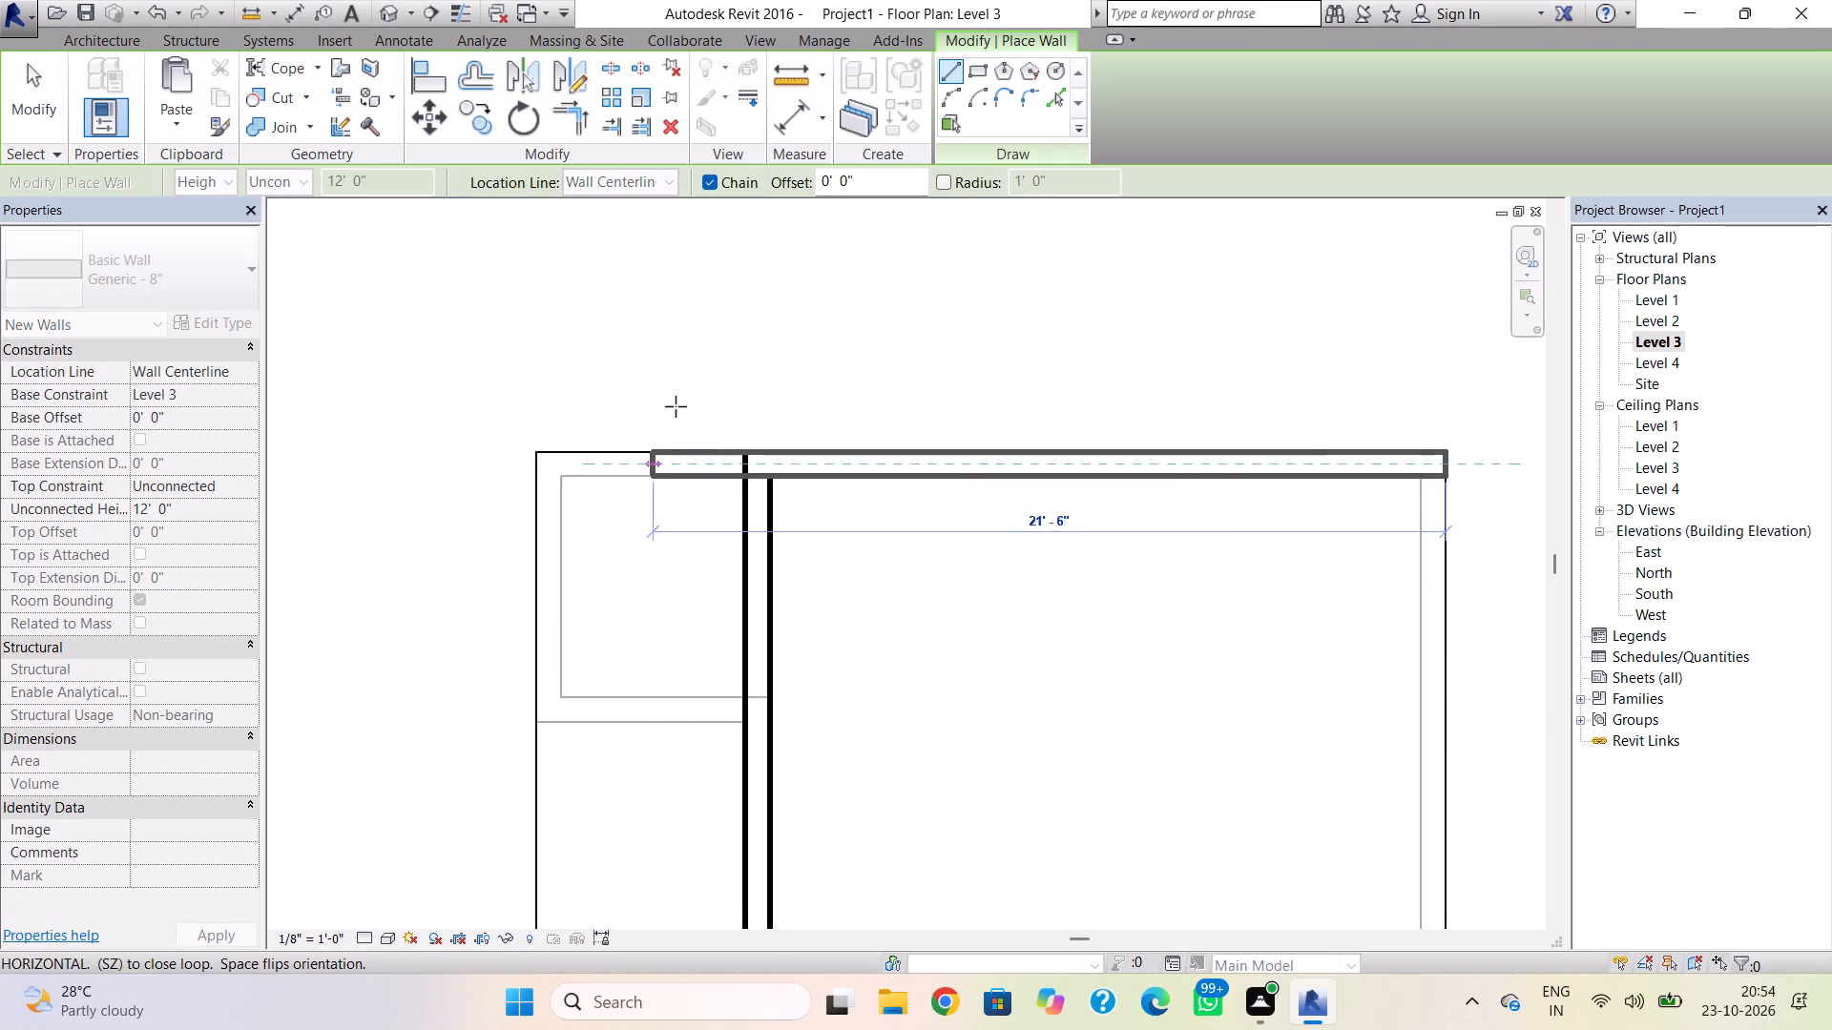
# Draw the Level 3 east wall from the north wall to the south wall, with location line Finish Face: Exterior.
pyautogui.press('Escape')
pyautogui.click(634, 195)
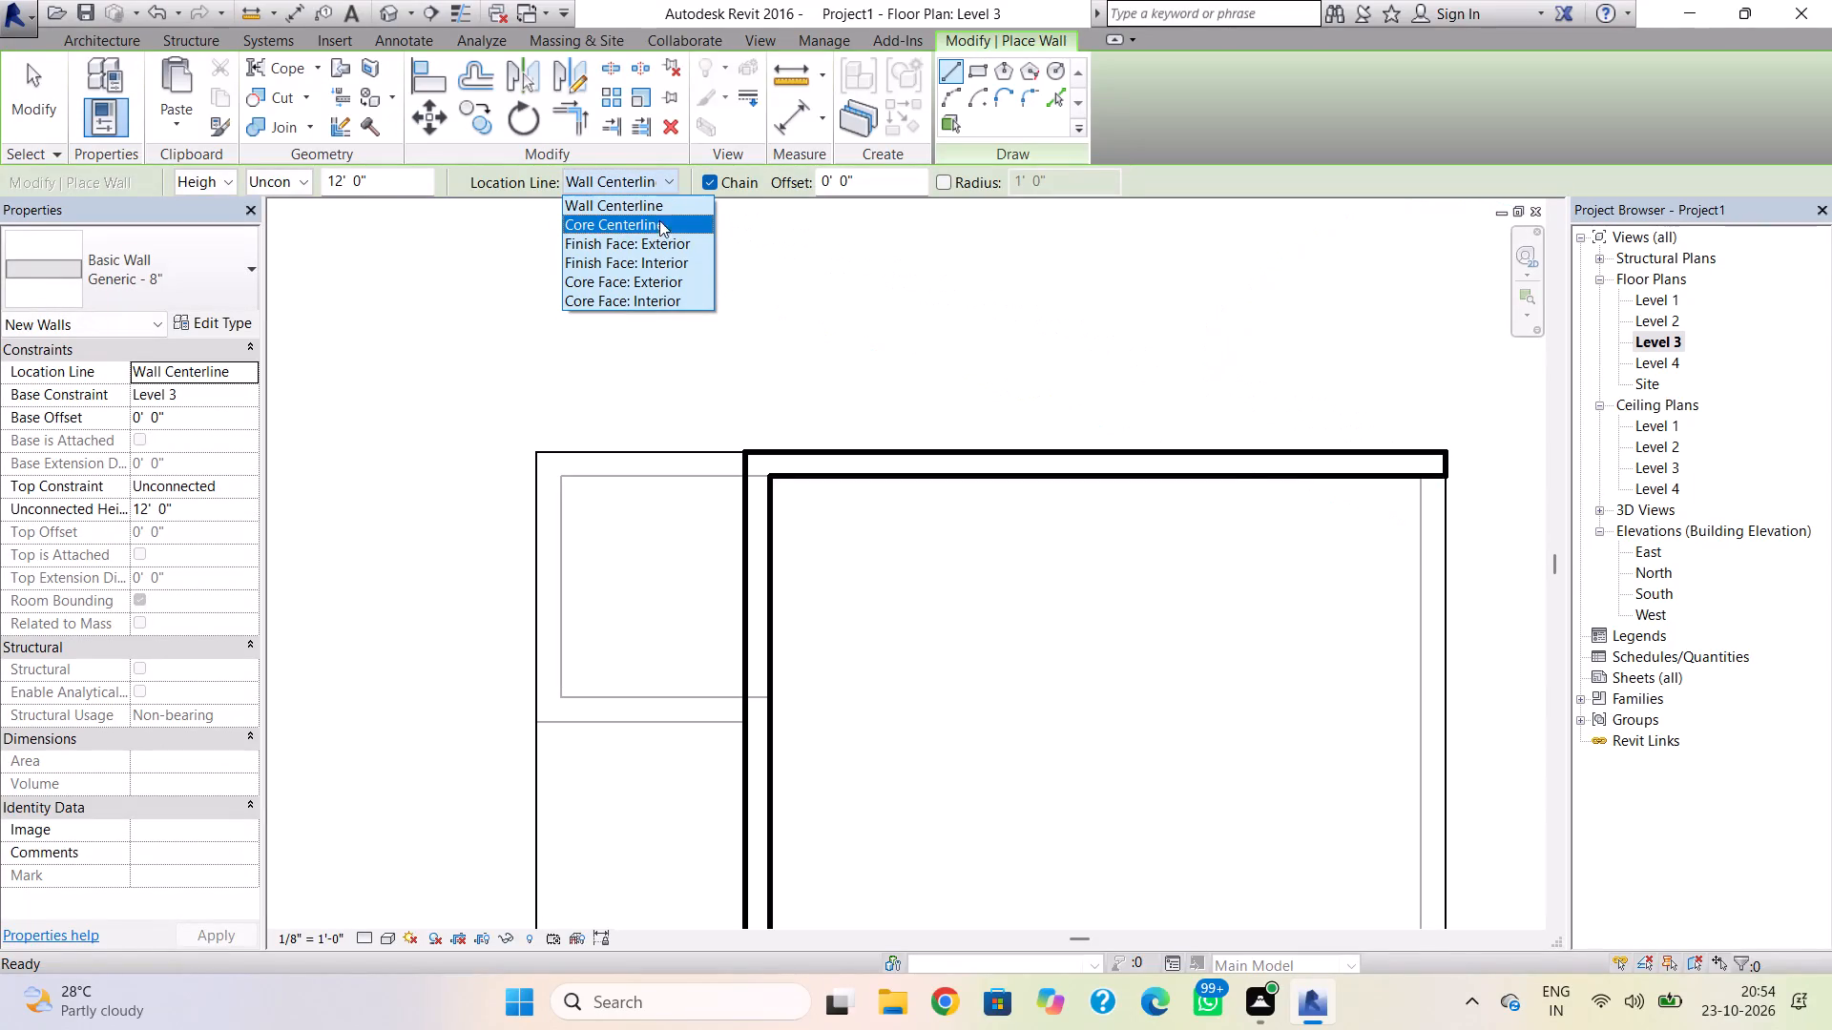
pyautogui.click(666, 237)
pyautogui.click(1449, 482)
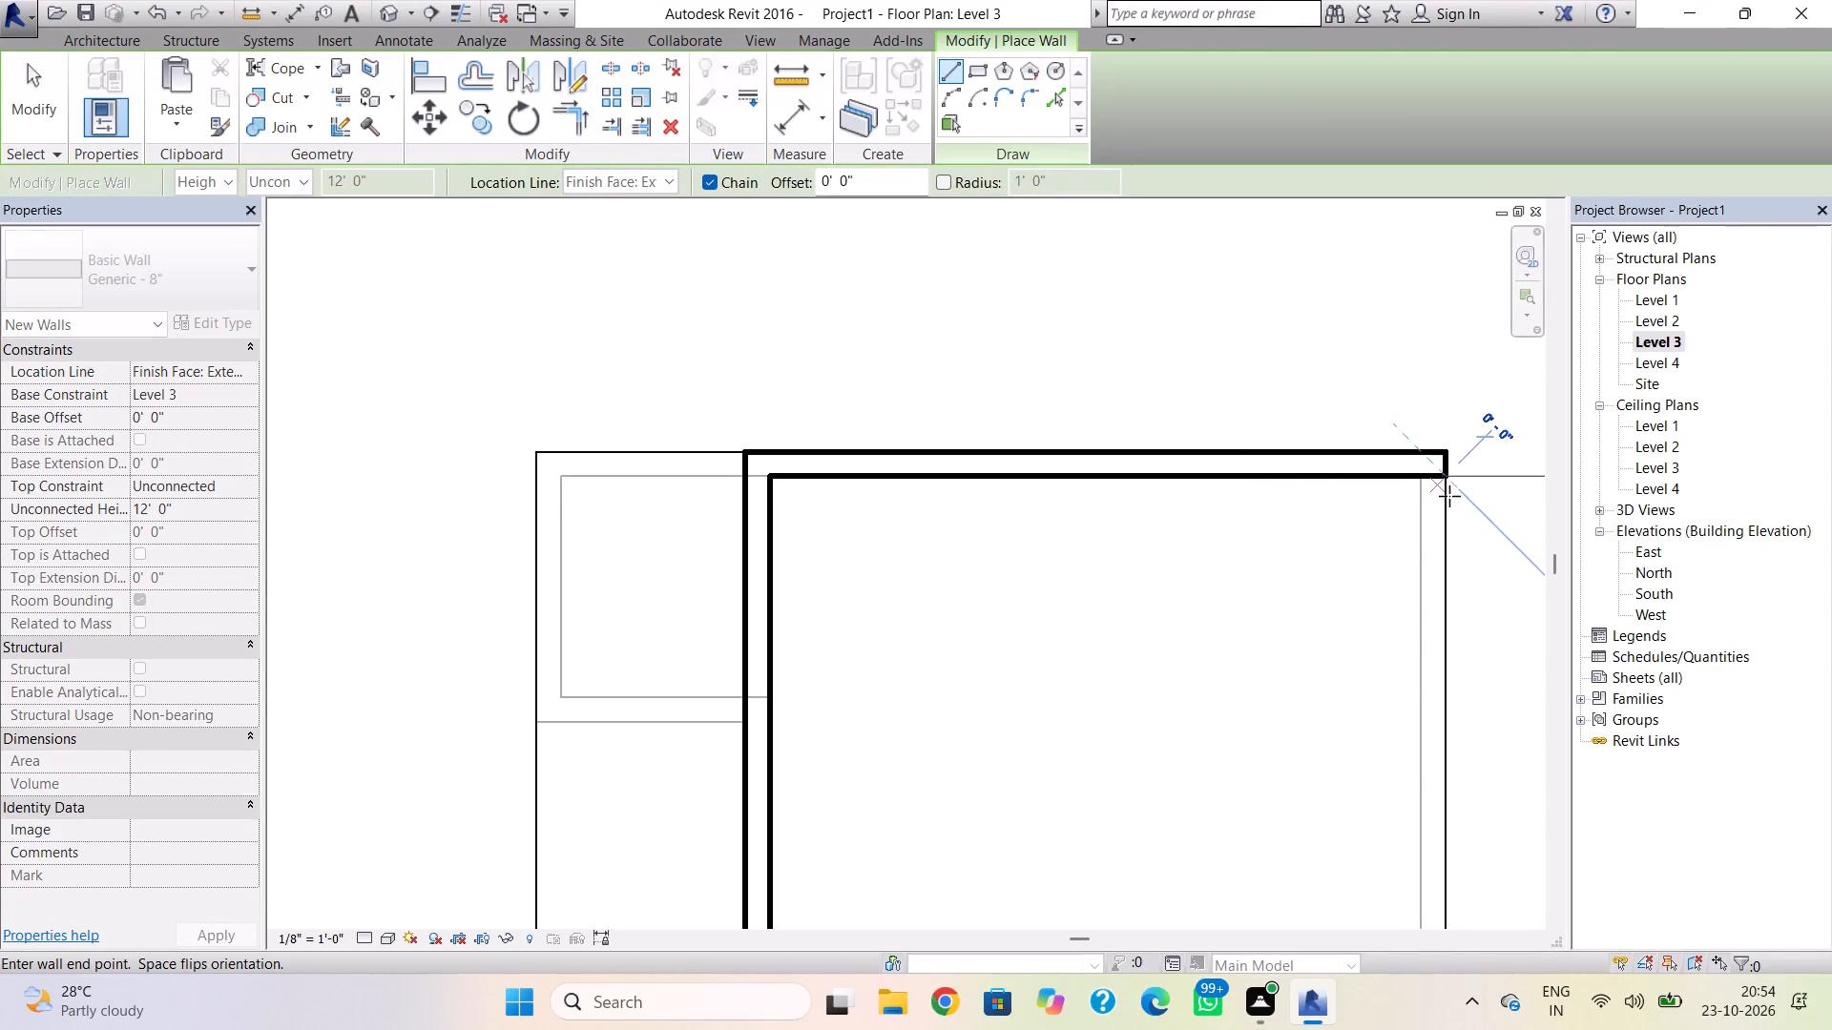
pyautogui.scroll(-2, 1441, 776)
pyautogui.moveTo(1429, 737); pyautogui.dragTo(1348, 298, button='middle')
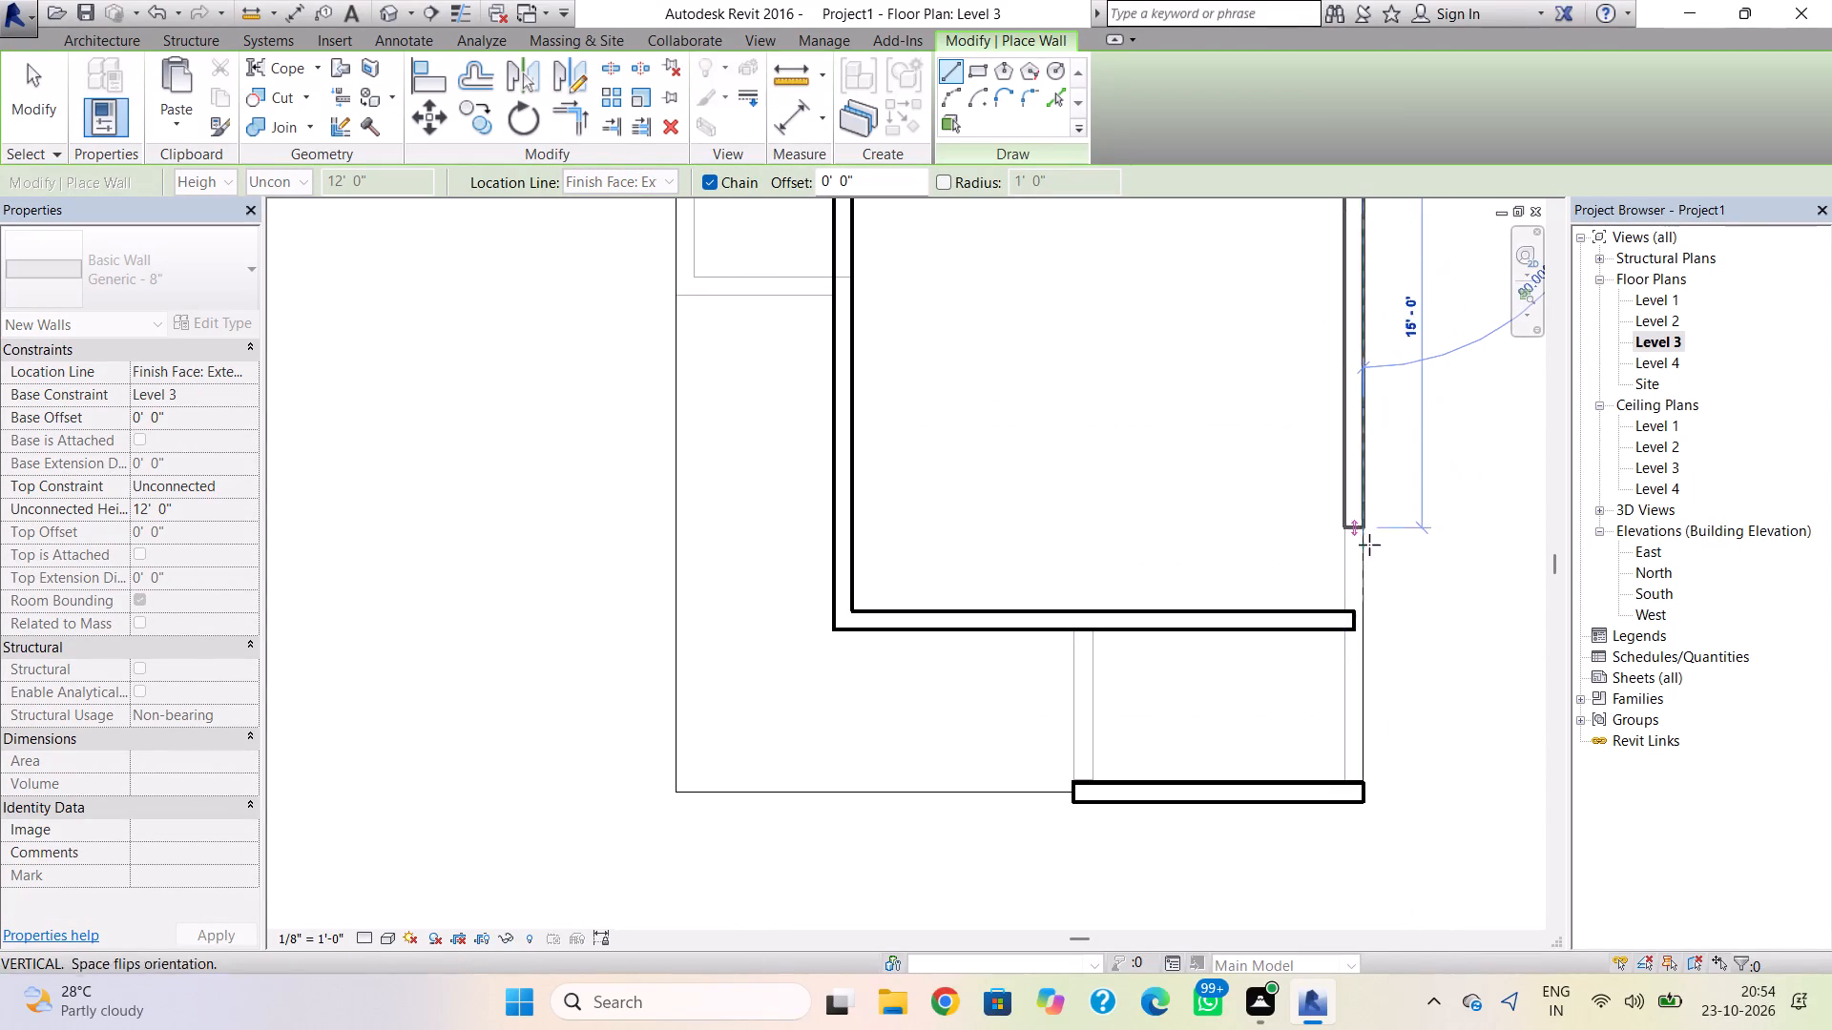
pyautogui.click(1372, 613)
pyautogui.press('Escape')
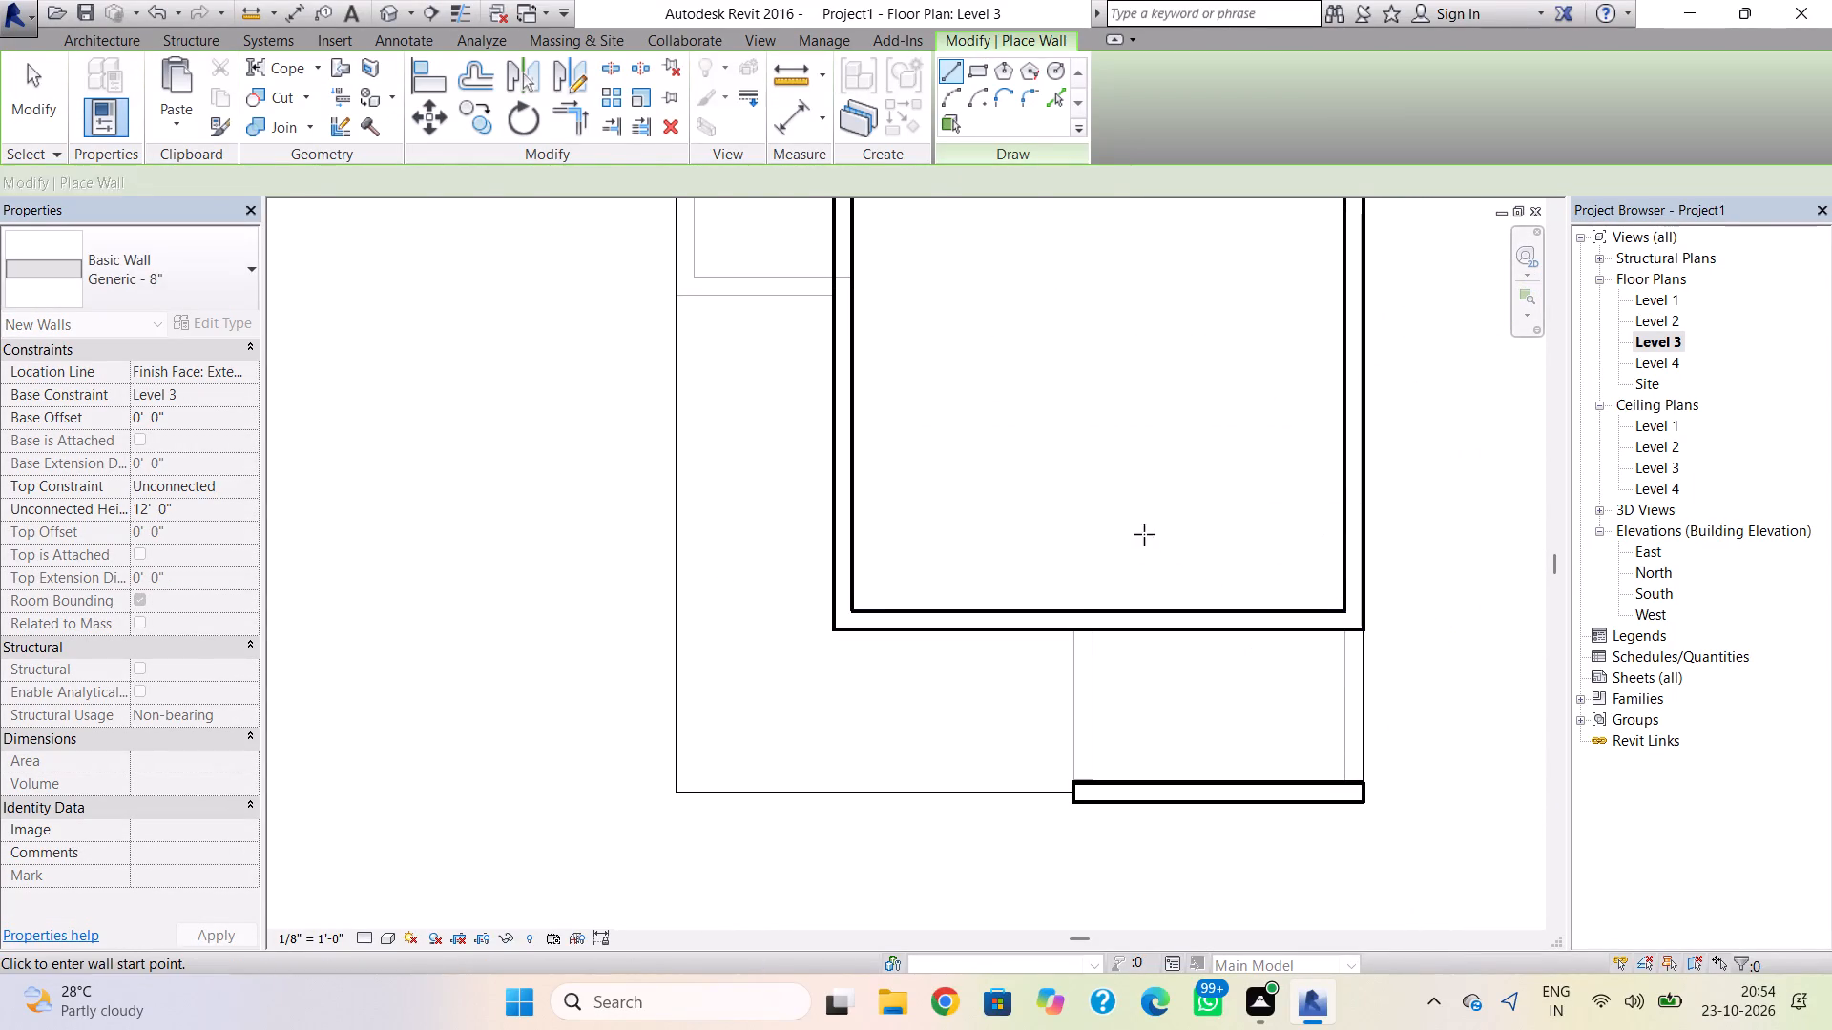
# Examine the enclosed Level 3 walls and the overhanging top roof from all sides in 3D.
pyautogui.click(389, 2)
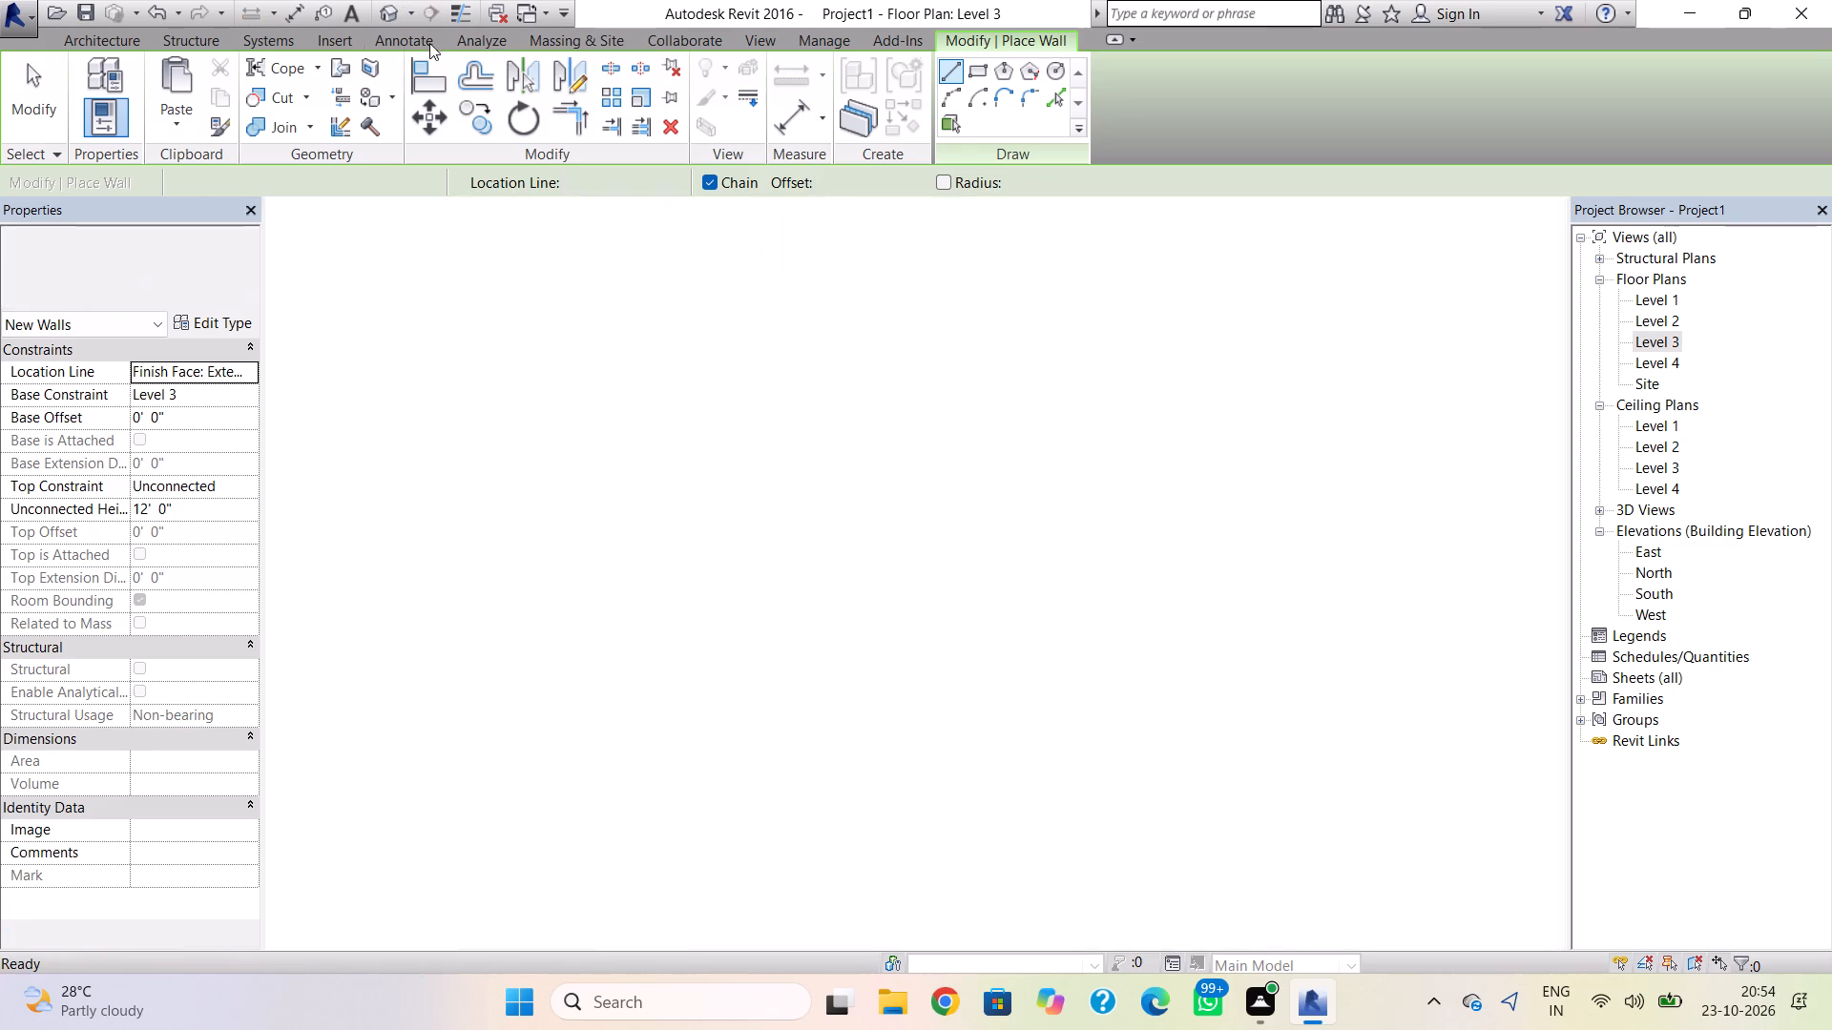
pyautogui.keyDown('shift'); pyautogui.moveTo(957, 471); pyautogui.dragTo(926, 459, button='right'); pyautogui.keyUp('shift')
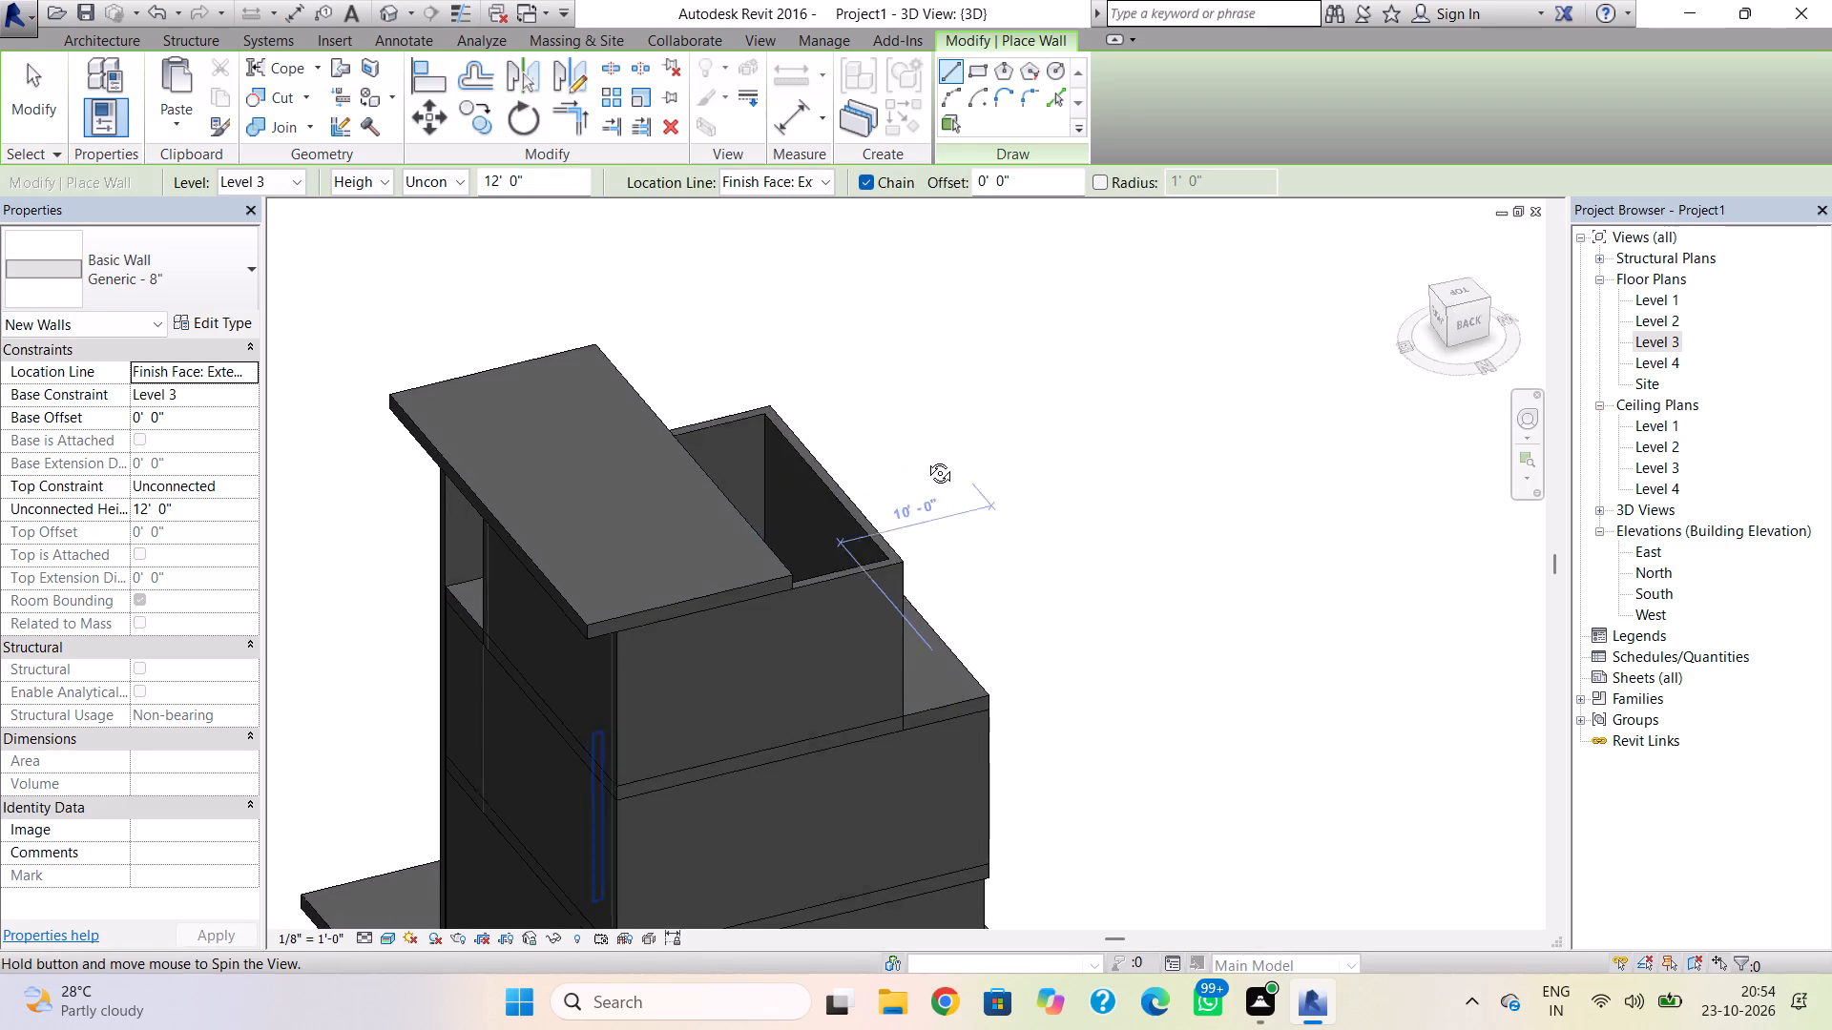
pyautogui.keyDown('shift'); pyautogui.moveTo(926, 459); pyautogui.dragTo(1182, 460, button='right'); pyautogui.keyUp('shift')
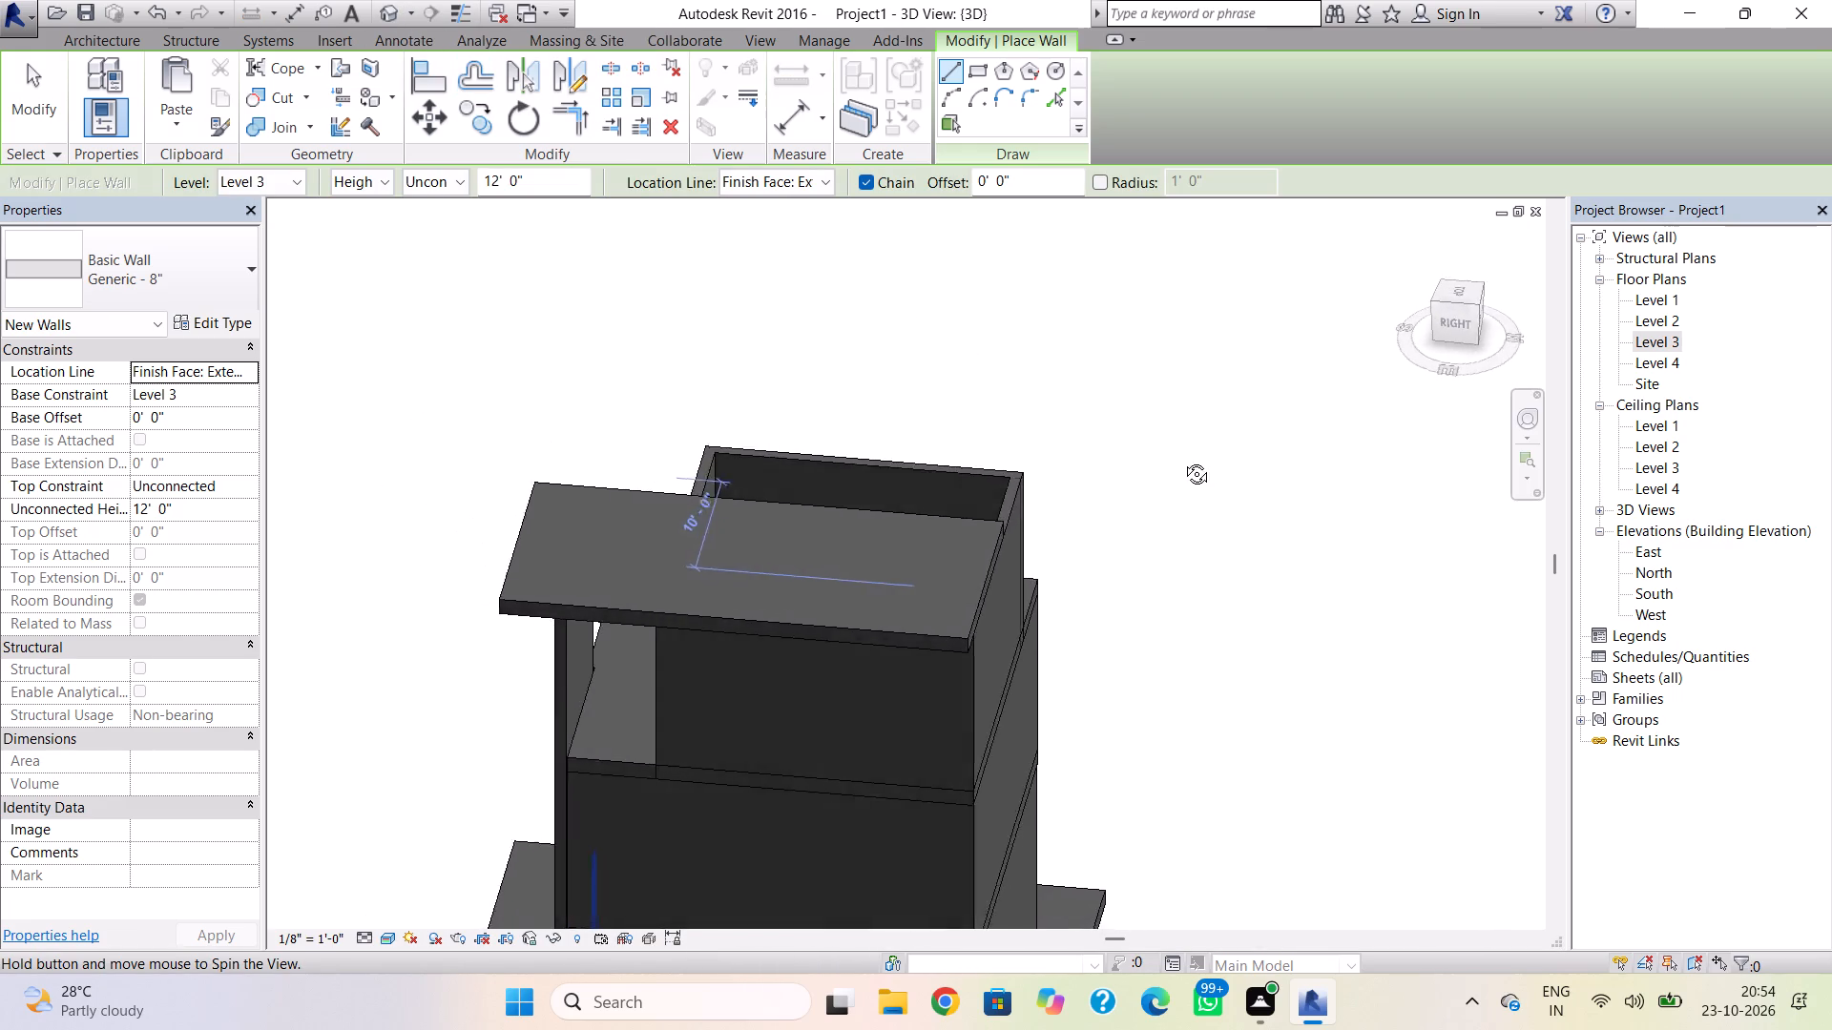
pyautogui.keyDown('shift'); pyautogui.moveTo(1182, 460); pyautogui.dragTo(1614, 299, button='right'); pyautogui.keyUp('shift')
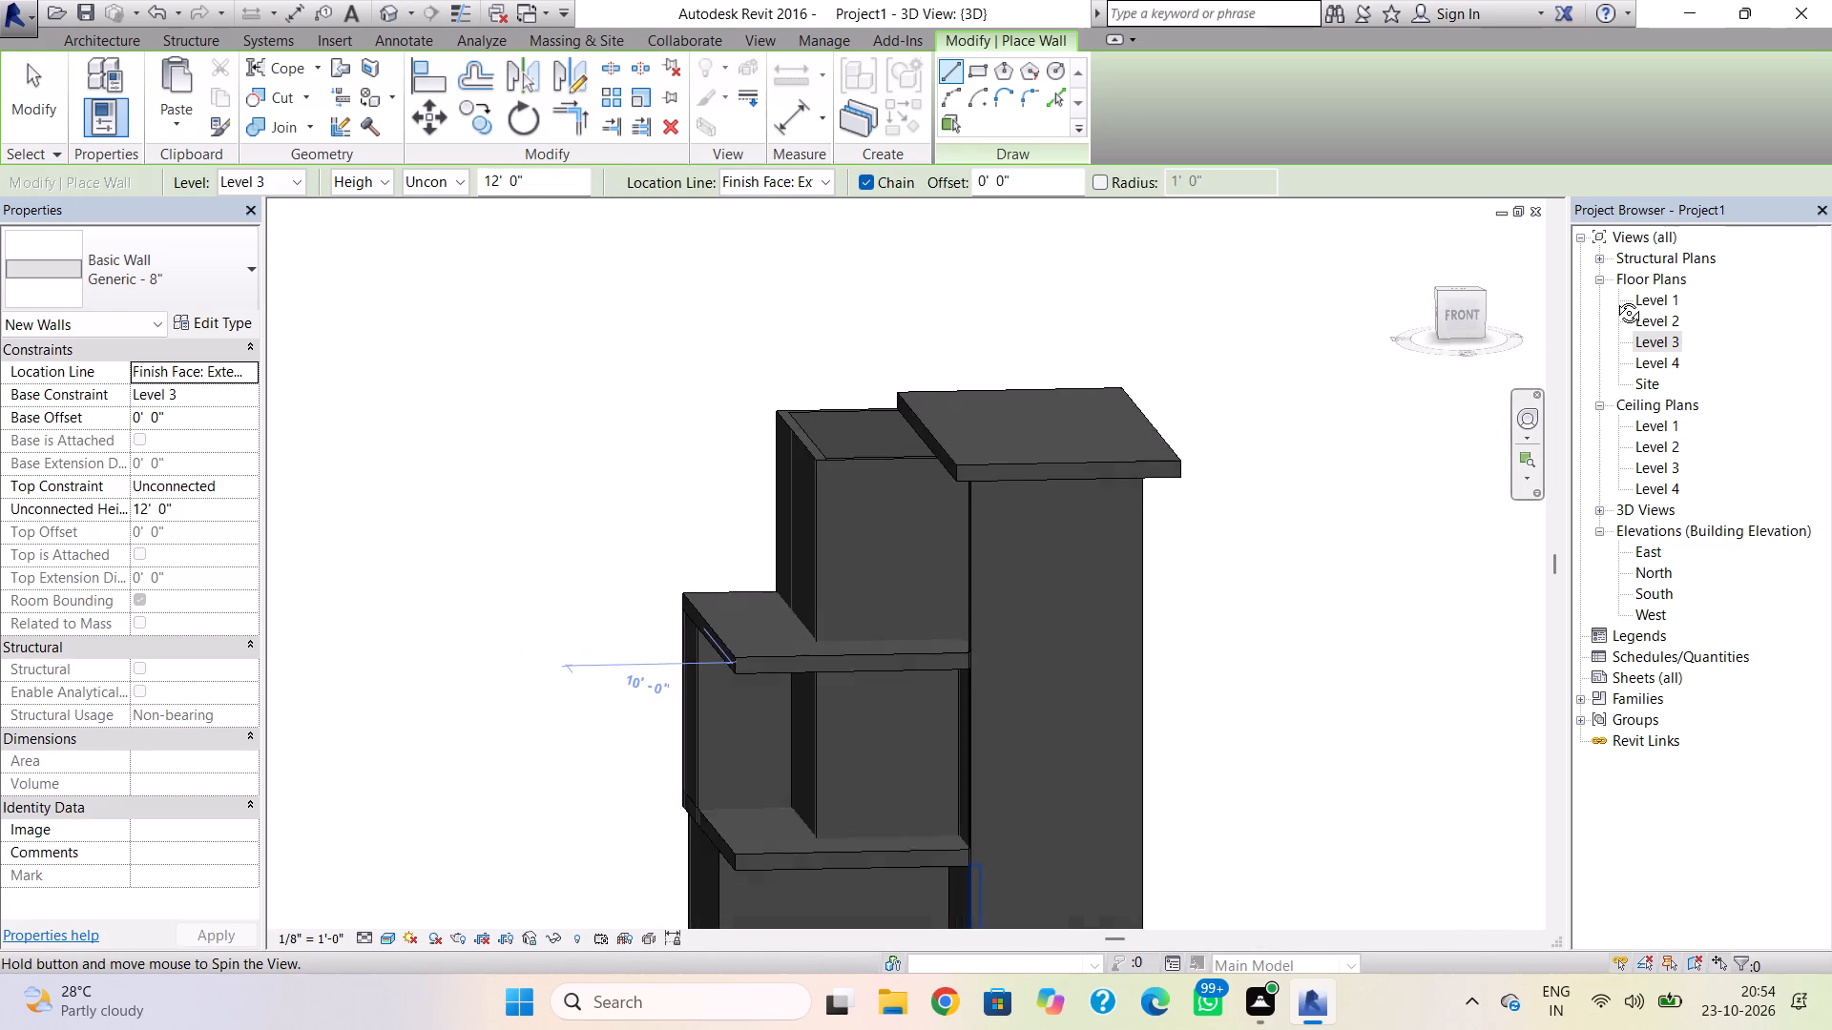
pyautogui.keyDown('shift'); pyautogui.moveTo(1614, 299); pyautogui.dragTo(1610, 306, button='right'); pyautogui.keyUp('shift')
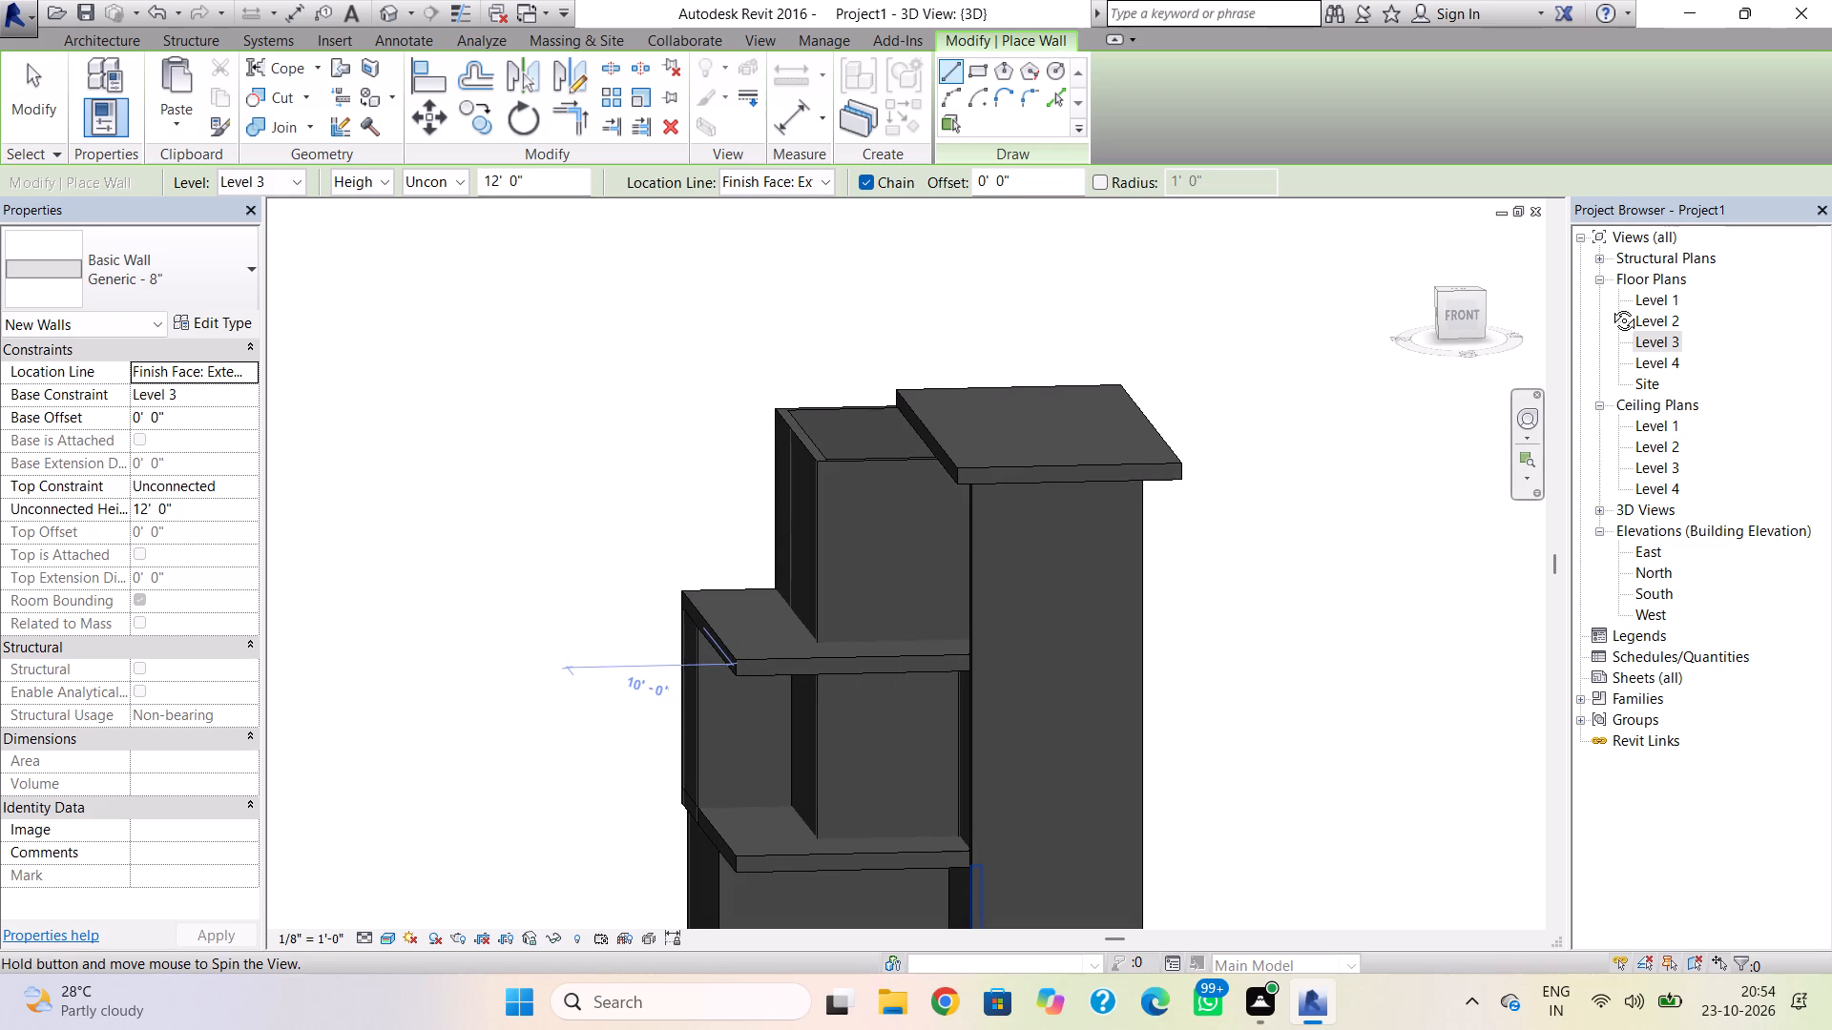
pyautogui.keyDown('shift'); pyautogui.moveTo(1610, 306); pyautogui.dragTo(1610, 315, button='right'); pyautogui.keyUp('shift')
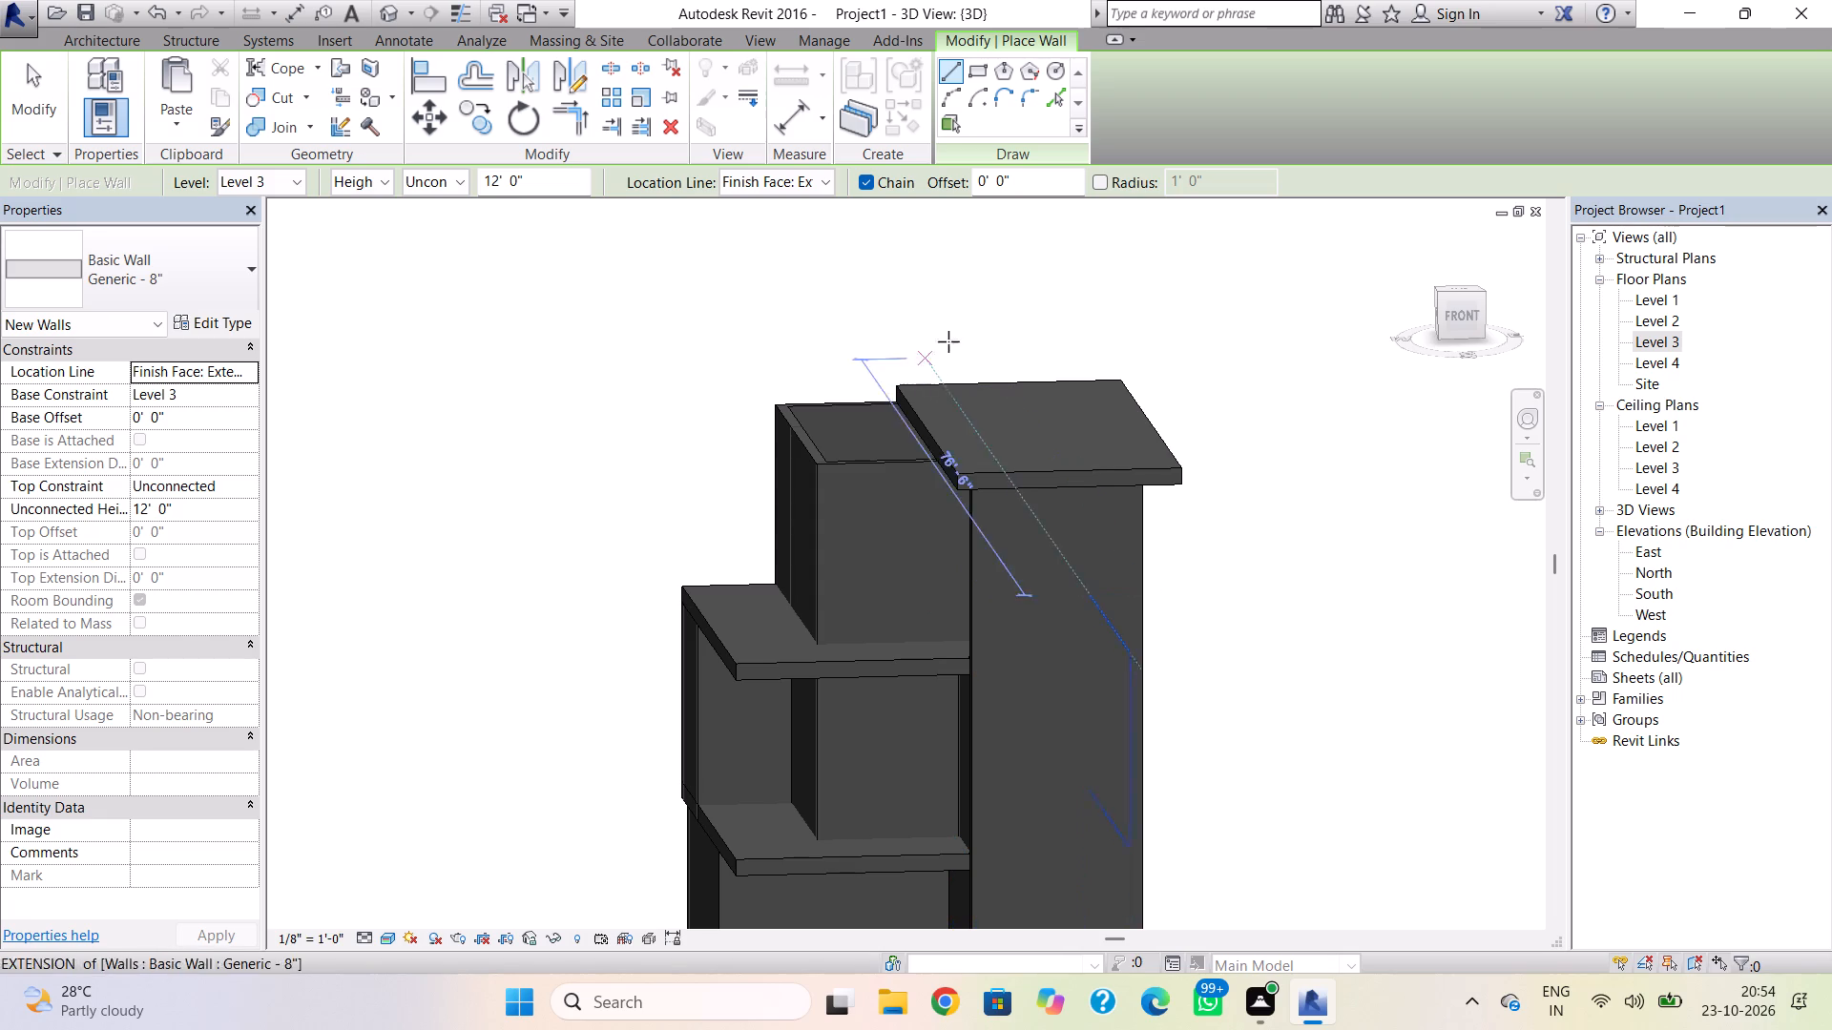
pyautogui.keyDown('shift'); pyautogui.moveTo(963, 340); pyautogui.dragTo(1102, 480, button='right'); pyautogui.keyUp('shift')
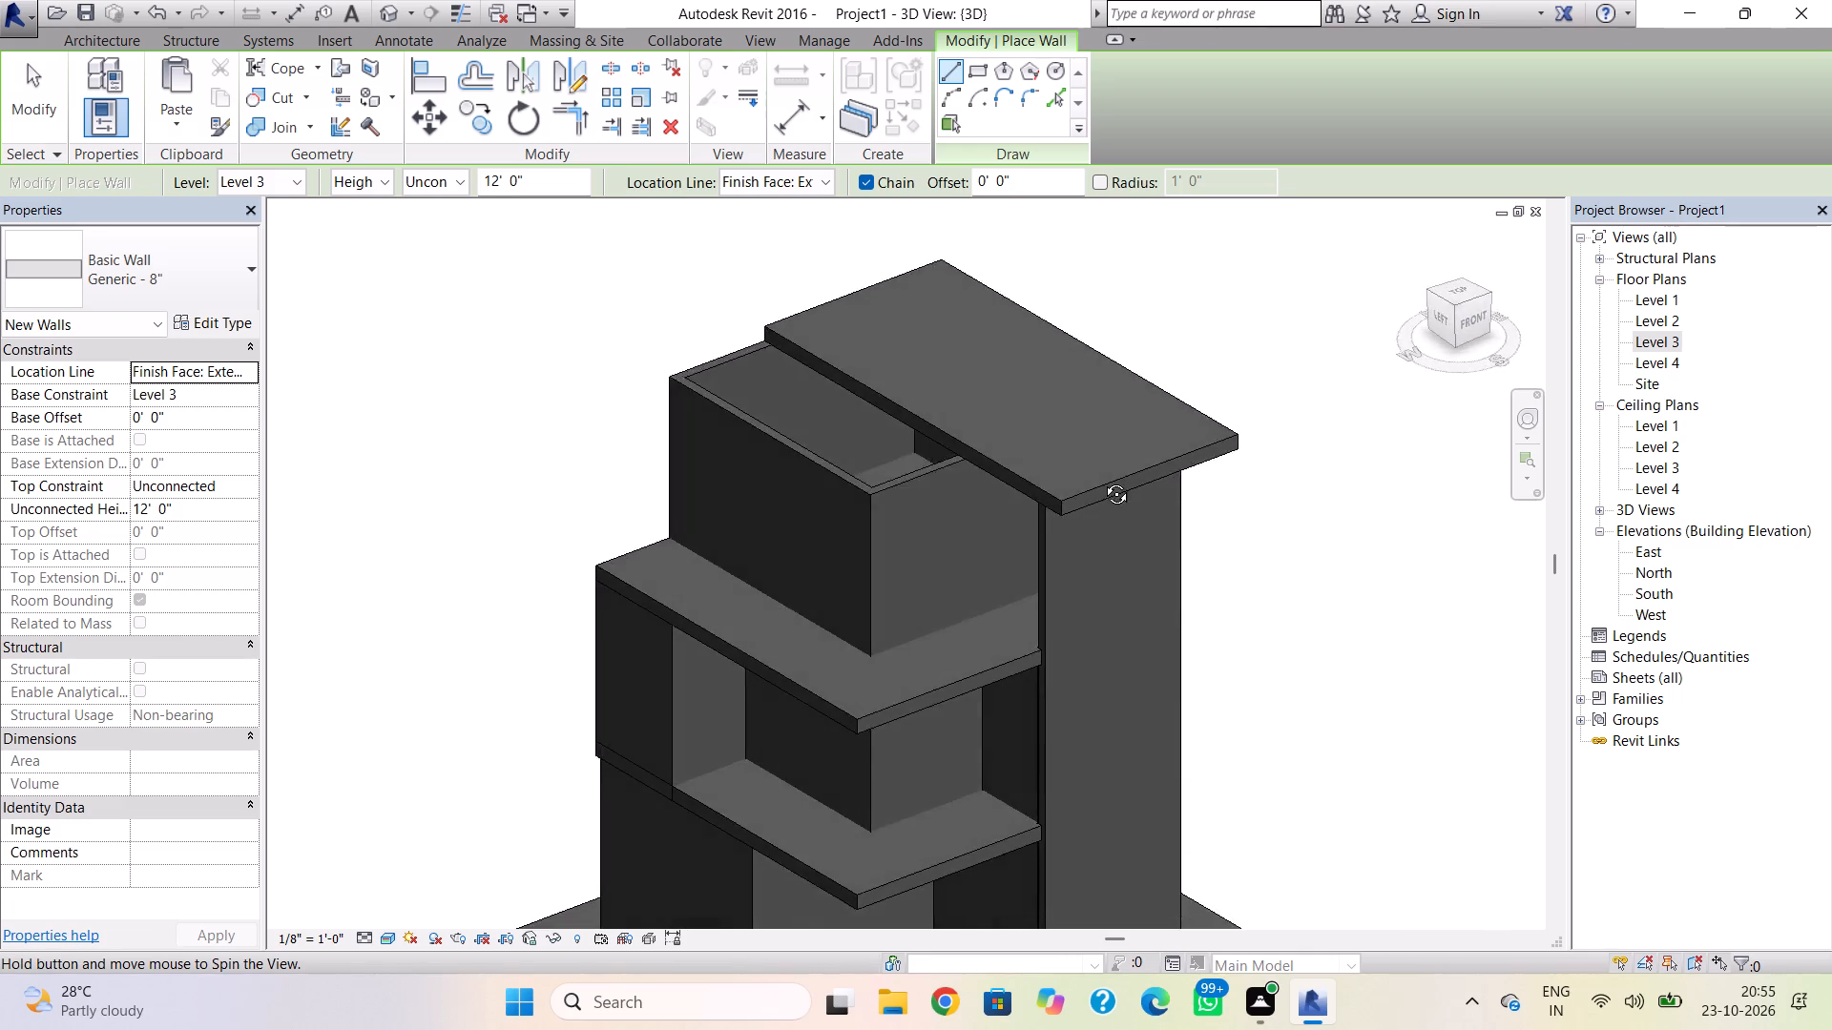
pyautogui.keyDown('shift'); pyautogui.moveTo(1102, 480); pyautogui.dragTo(978, 542, button='right'); pyautogui.keyUp('shift')
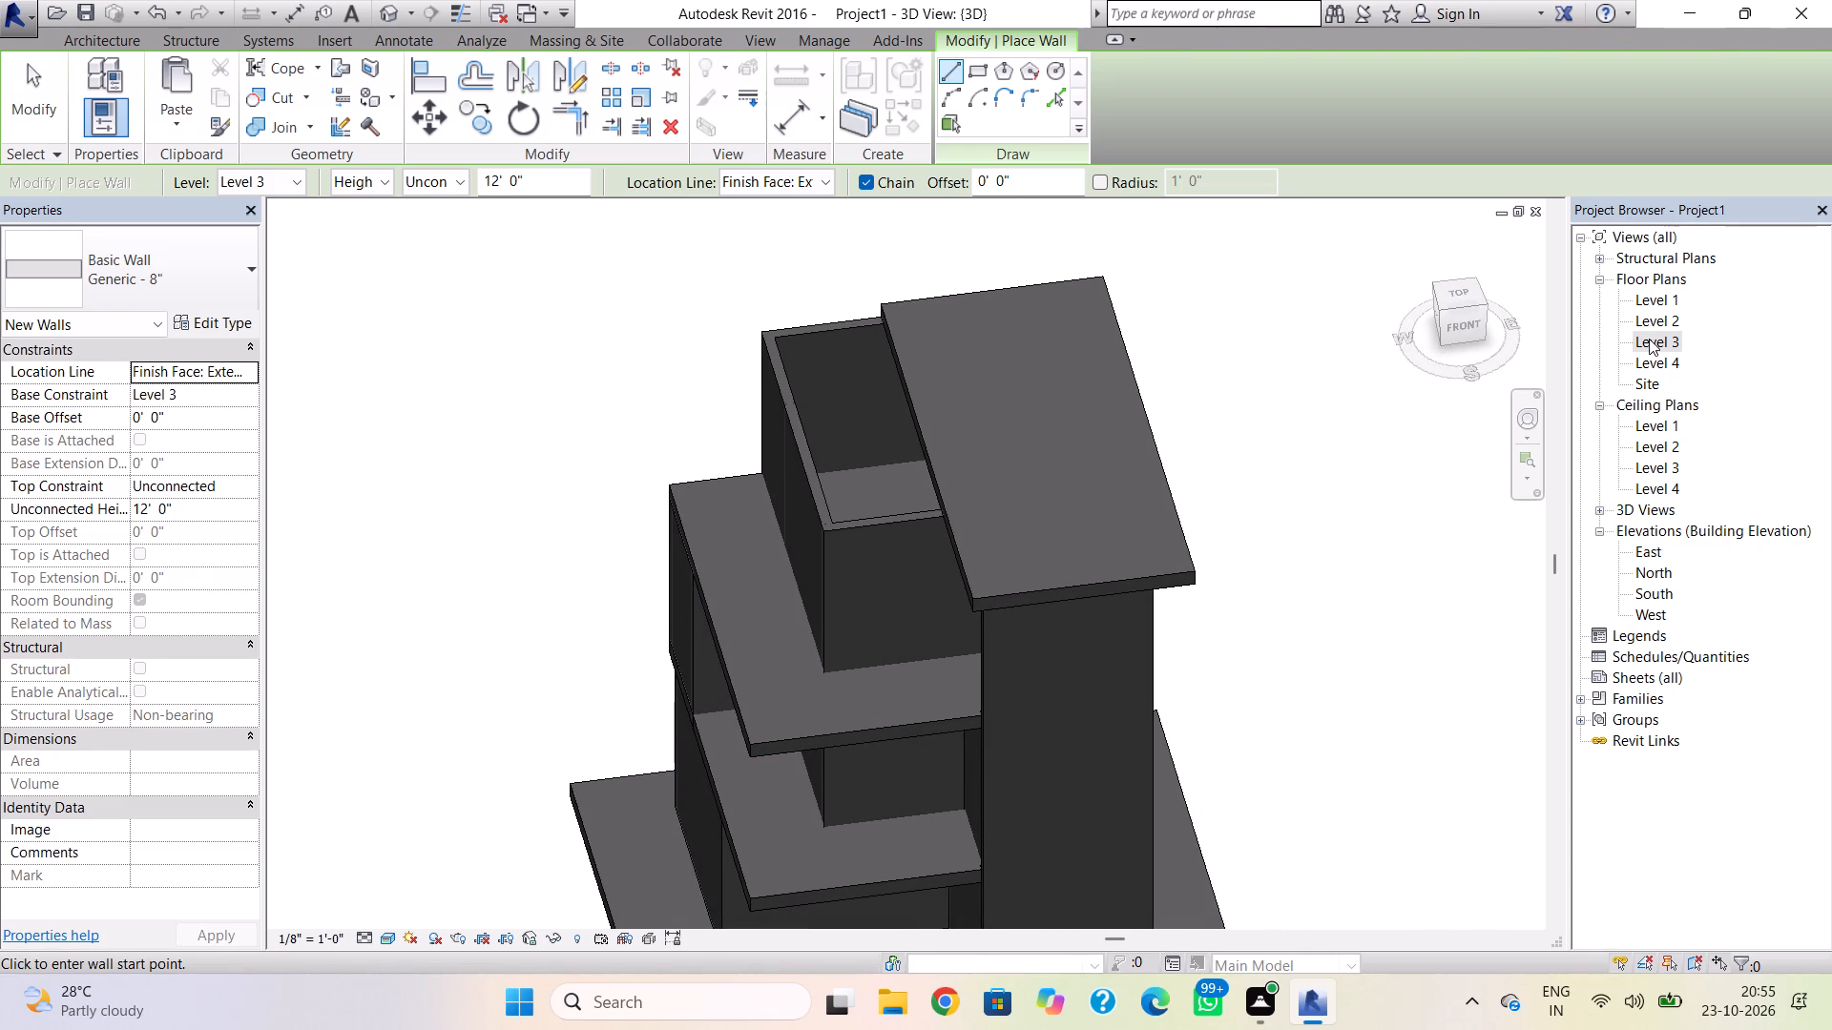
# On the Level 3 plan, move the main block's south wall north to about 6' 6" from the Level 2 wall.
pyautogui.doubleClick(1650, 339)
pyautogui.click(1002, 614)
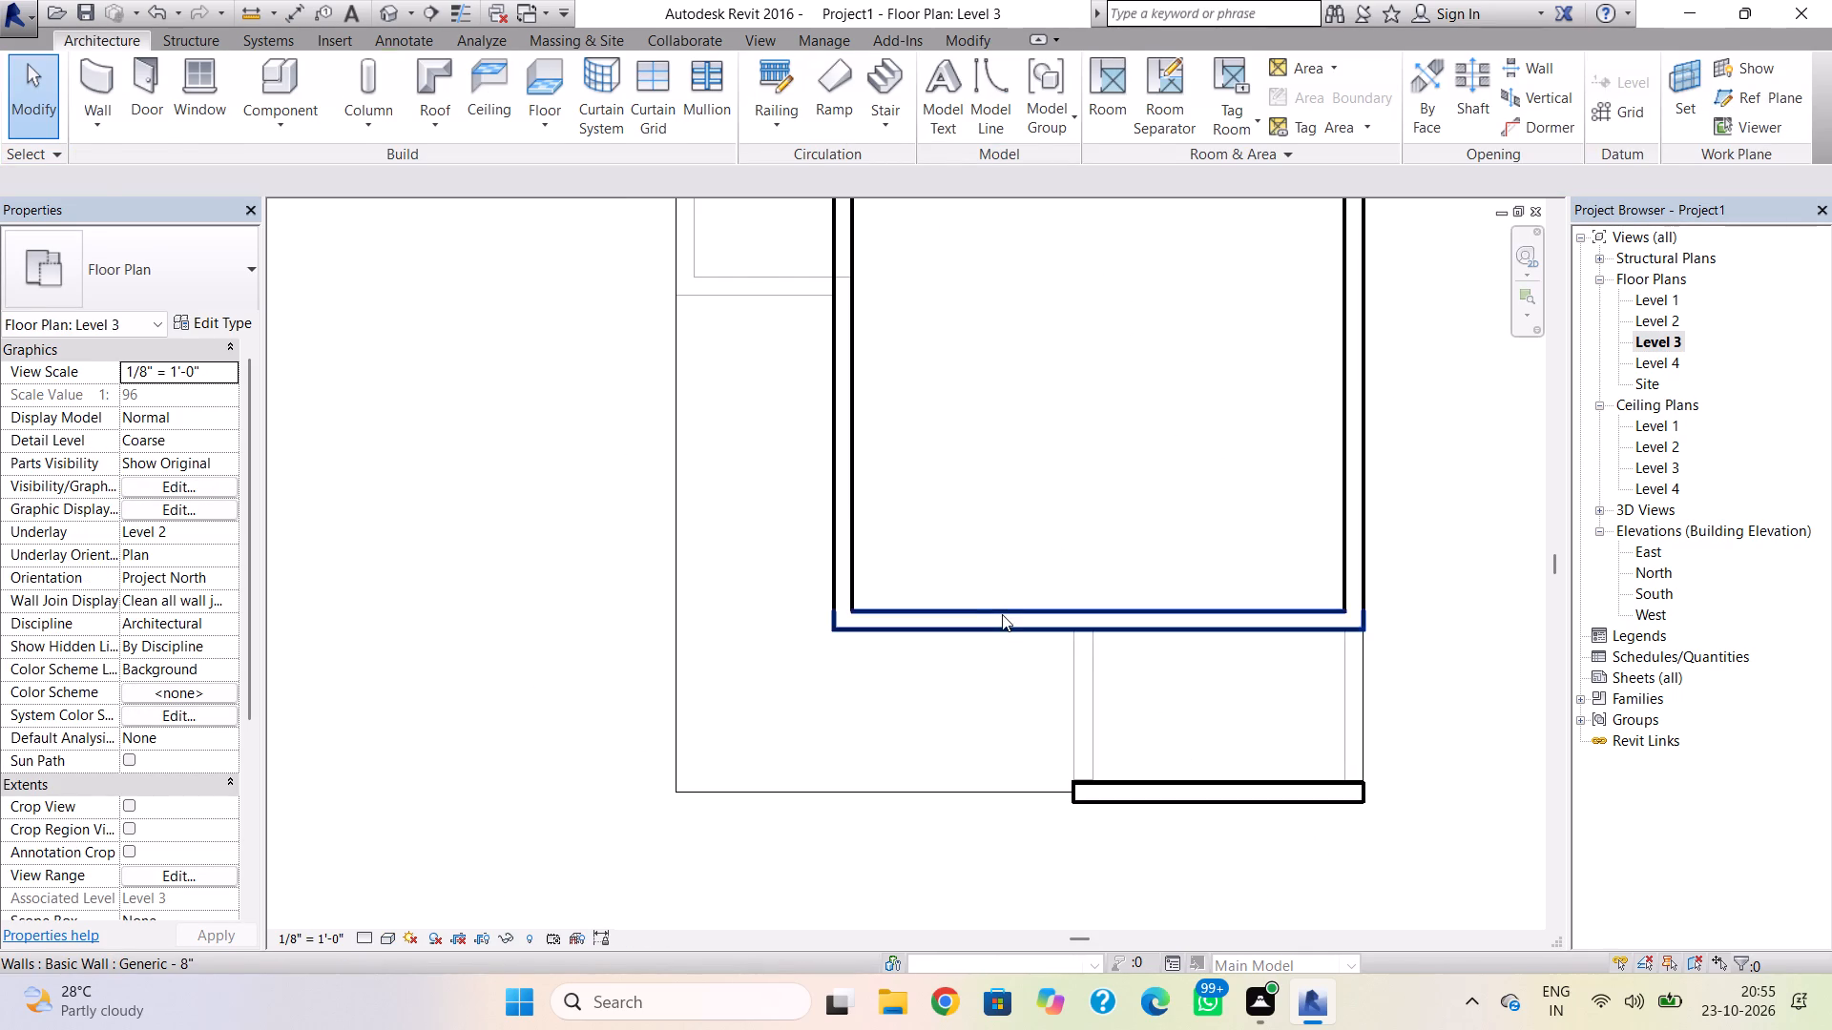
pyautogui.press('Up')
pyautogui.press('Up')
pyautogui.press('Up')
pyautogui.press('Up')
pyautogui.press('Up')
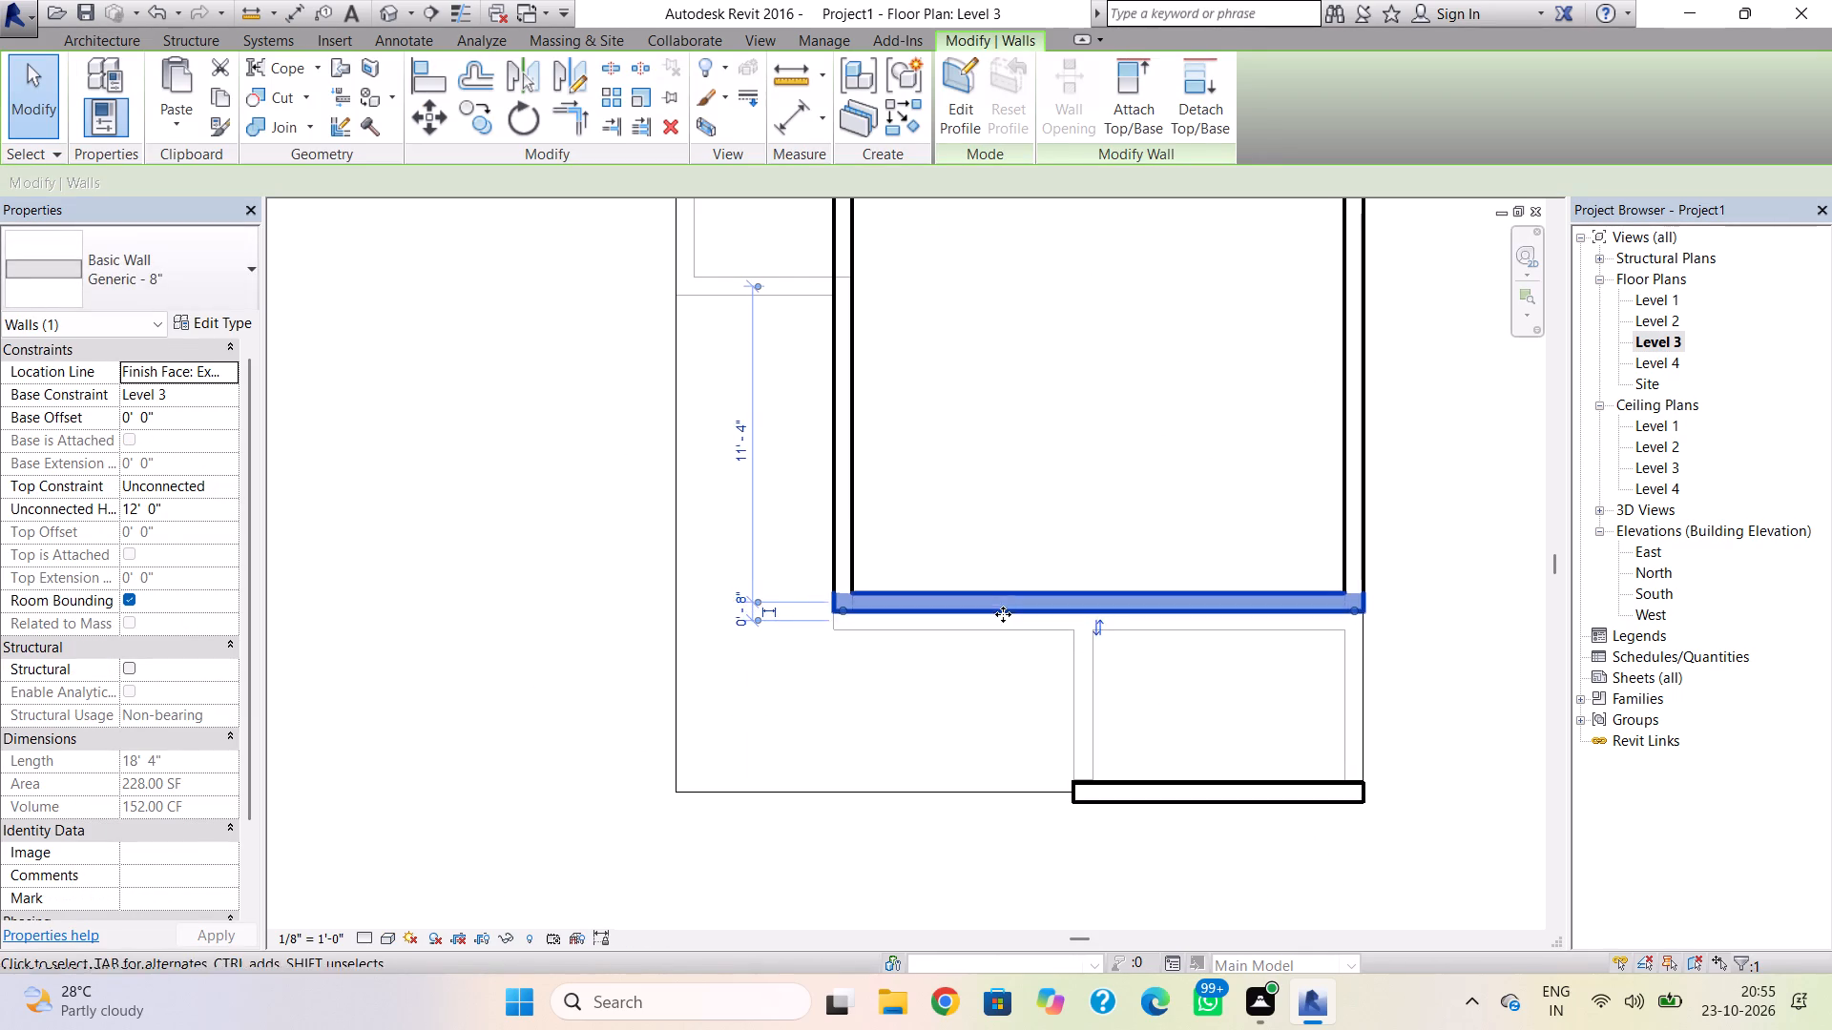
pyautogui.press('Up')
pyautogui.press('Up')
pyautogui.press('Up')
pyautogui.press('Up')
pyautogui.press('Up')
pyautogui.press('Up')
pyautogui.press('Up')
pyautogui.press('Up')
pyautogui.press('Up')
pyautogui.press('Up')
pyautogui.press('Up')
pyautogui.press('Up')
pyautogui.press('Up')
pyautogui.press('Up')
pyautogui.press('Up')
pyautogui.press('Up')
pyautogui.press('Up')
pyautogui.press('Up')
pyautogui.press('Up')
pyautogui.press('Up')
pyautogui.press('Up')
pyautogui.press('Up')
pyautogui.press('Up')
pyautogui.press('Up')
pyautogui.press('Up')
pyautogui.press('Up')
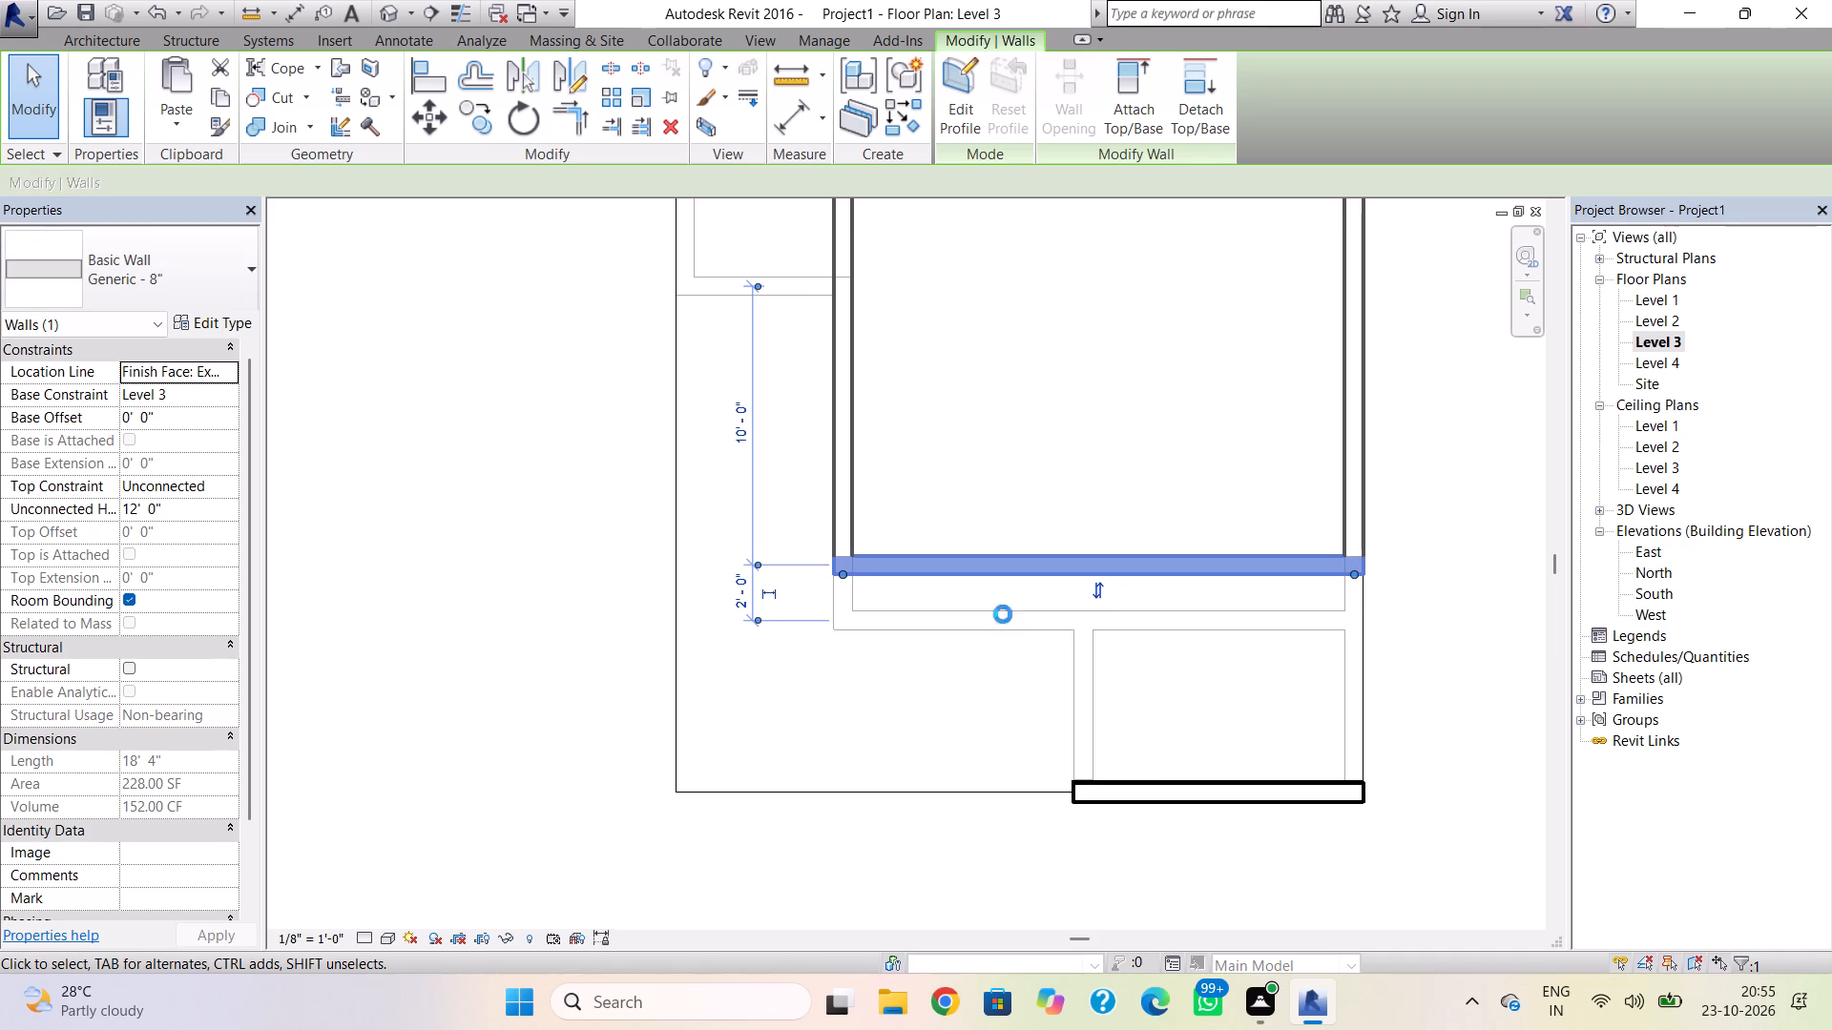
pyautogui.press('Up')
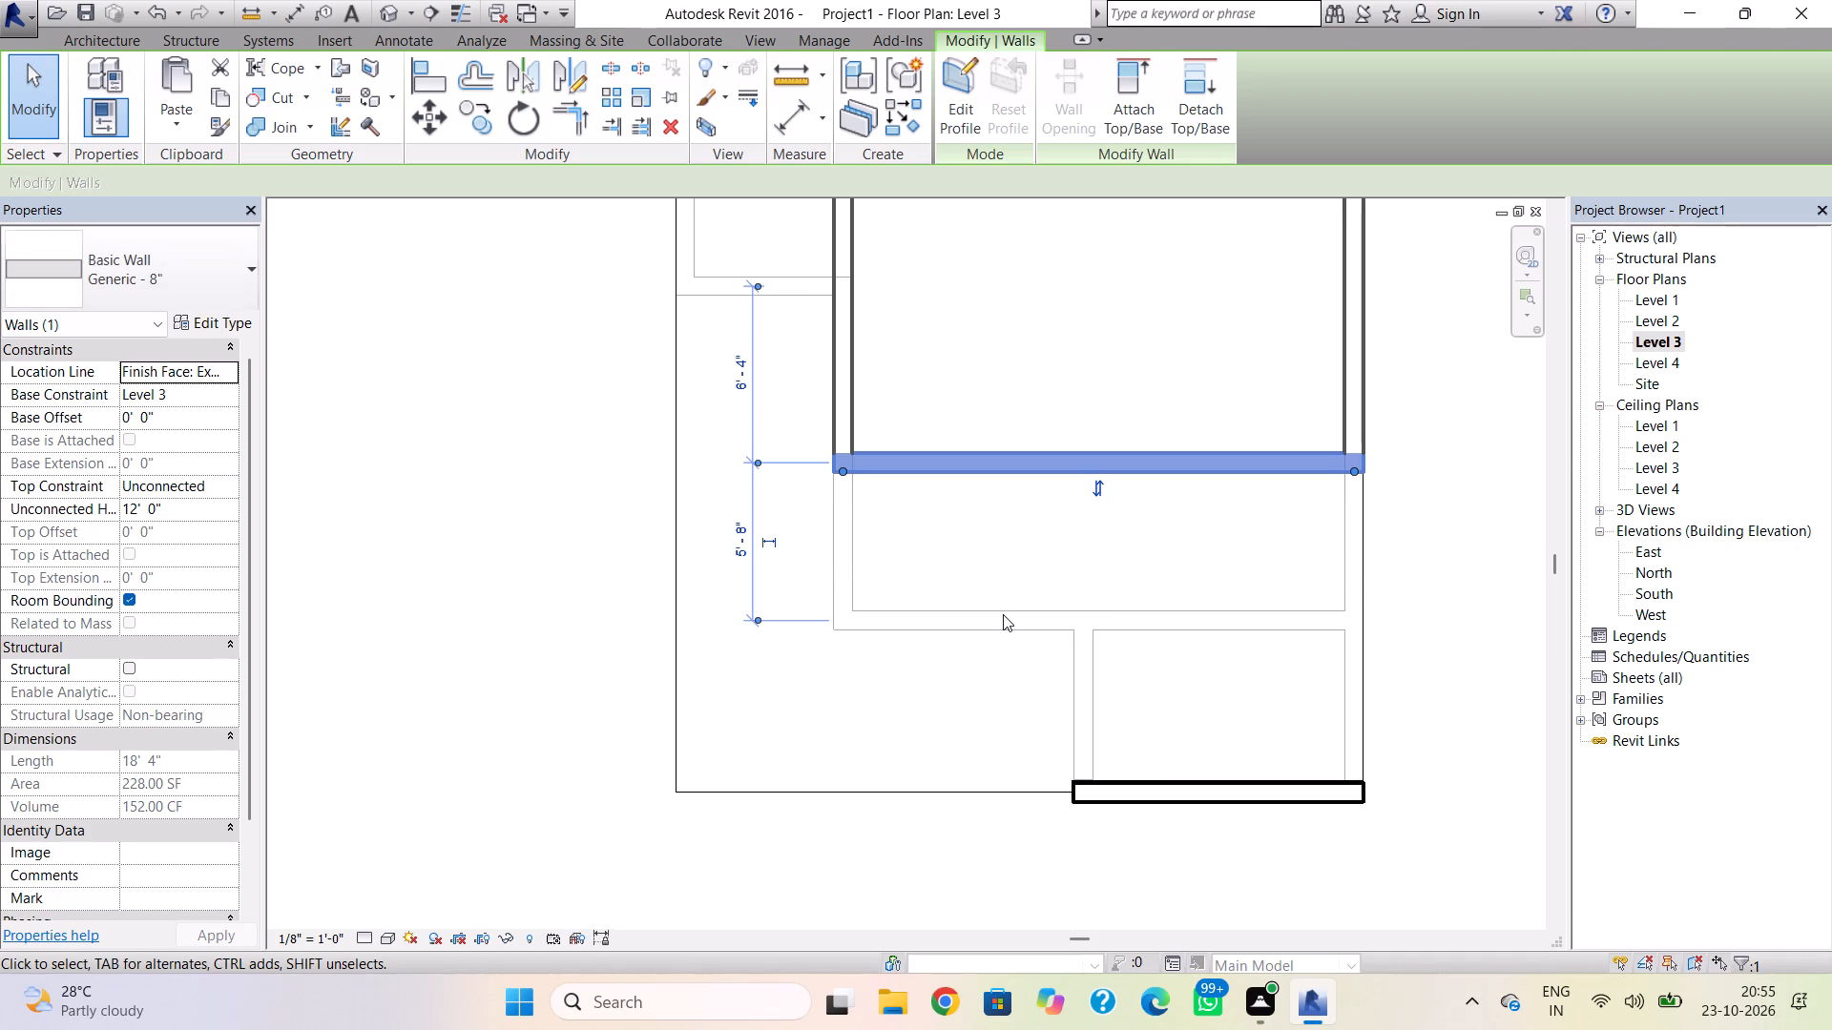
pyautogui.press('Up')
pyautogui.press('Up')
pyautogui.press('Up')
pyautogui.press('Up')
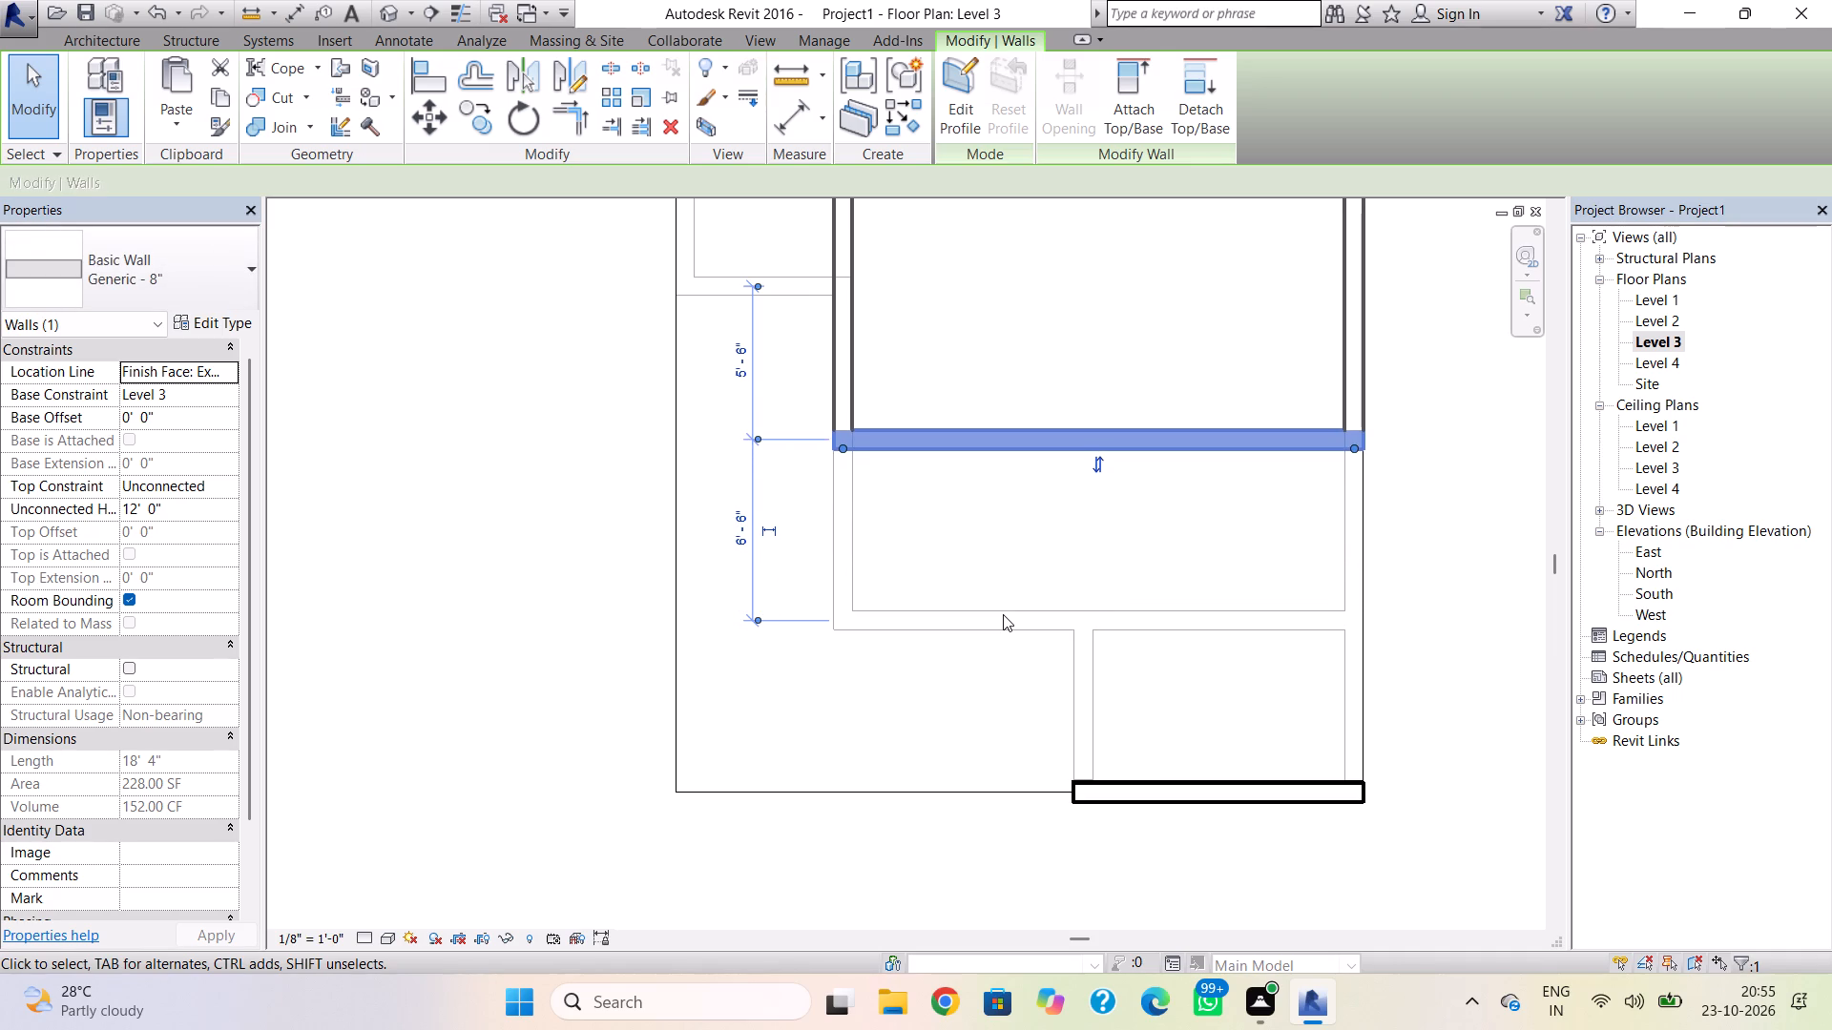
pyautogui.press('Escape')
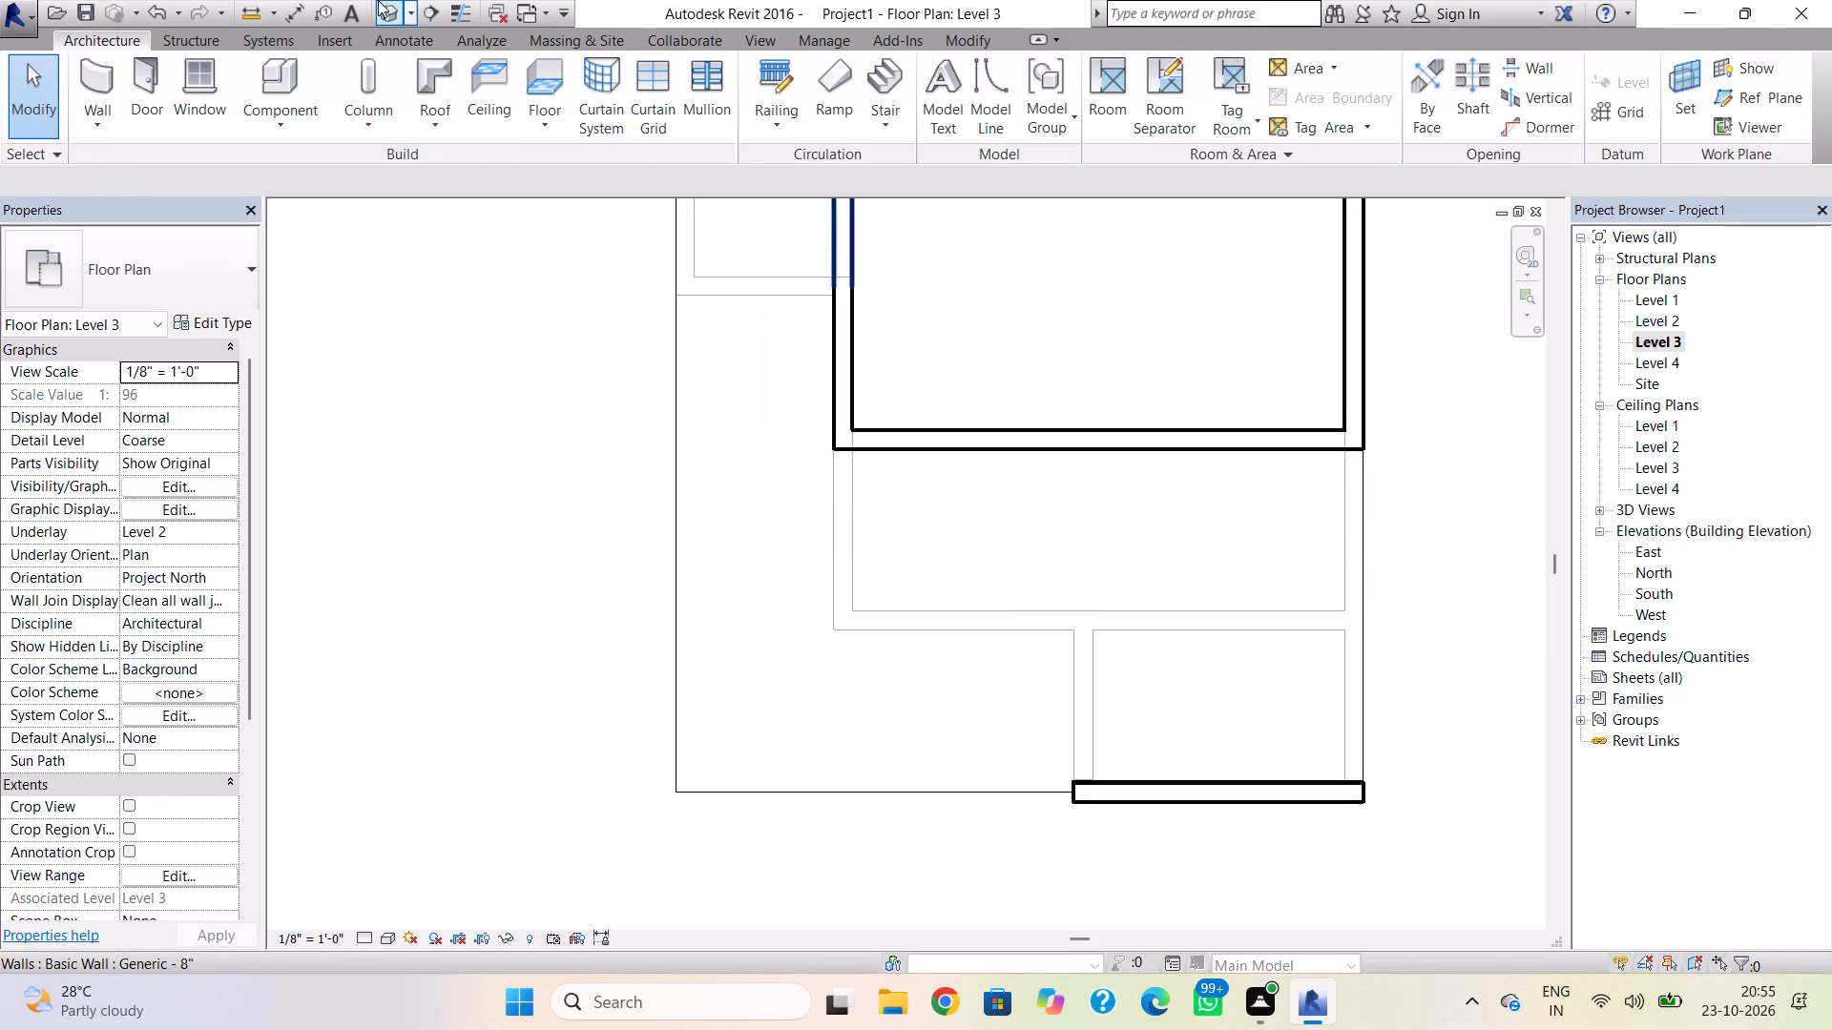
# Copy the Level 2 west wall of the small southern bay and paste it aligned to Level 3.
pyautogui.click(378, 0)
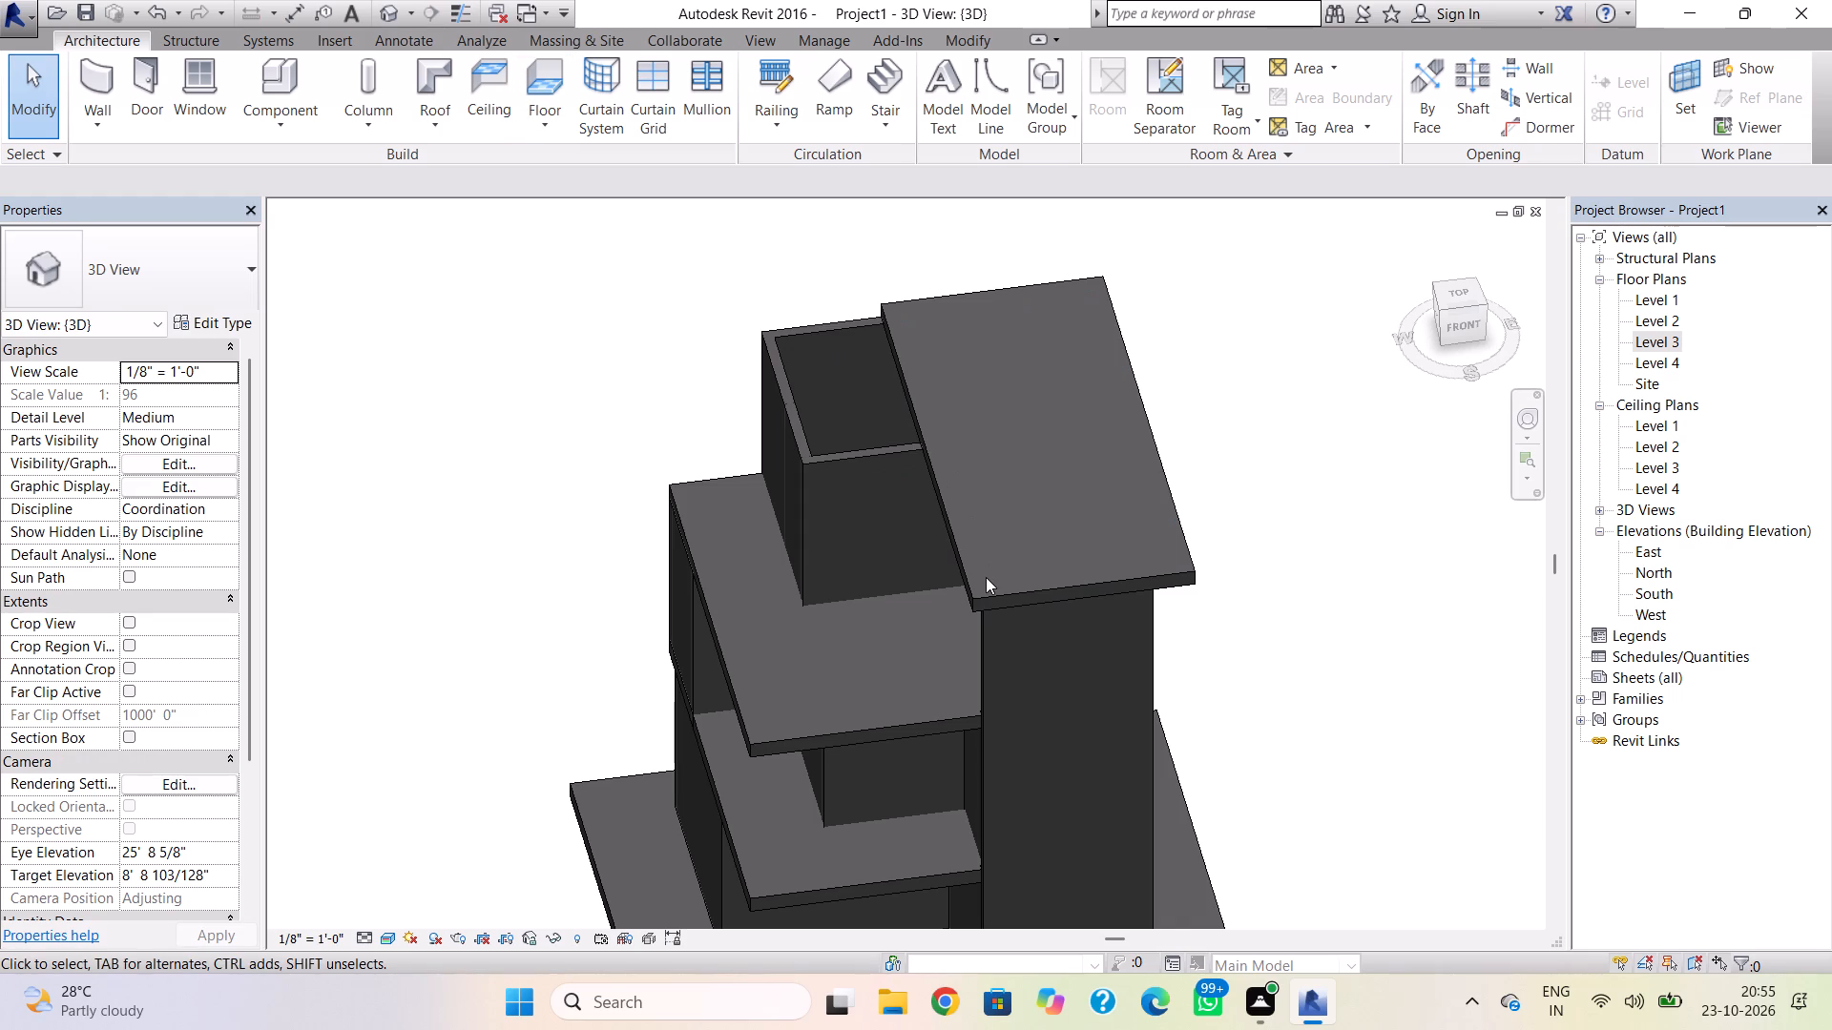
pyautogui.keyDown('shift'); pyautogui.moveTo(997, 572); pyautogui.dragTo(1194, 459, button='right'); pyautogui.keyUp('shift')
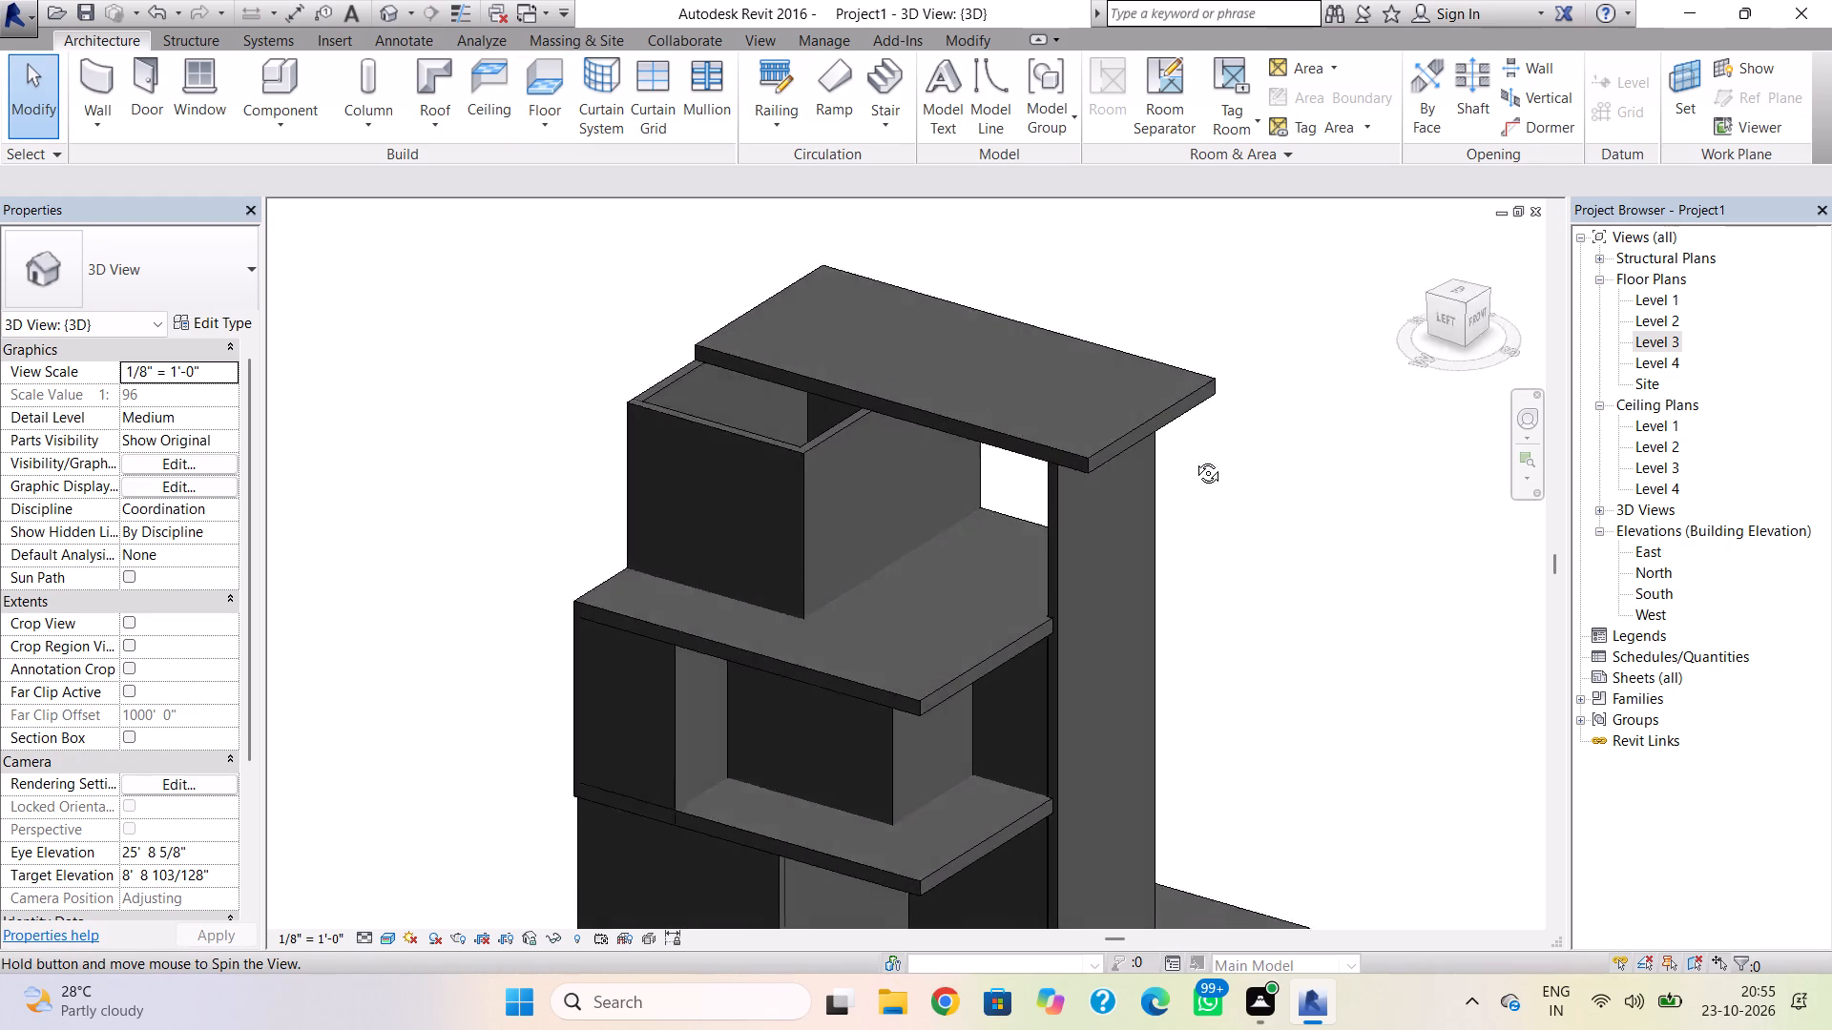
pyautogui.keyDown('shift'); pyautogui.moveTo(1194, 459); pyautogui.dragTo(1214, 438, button='right'); pyautogui.keyUp('shift')
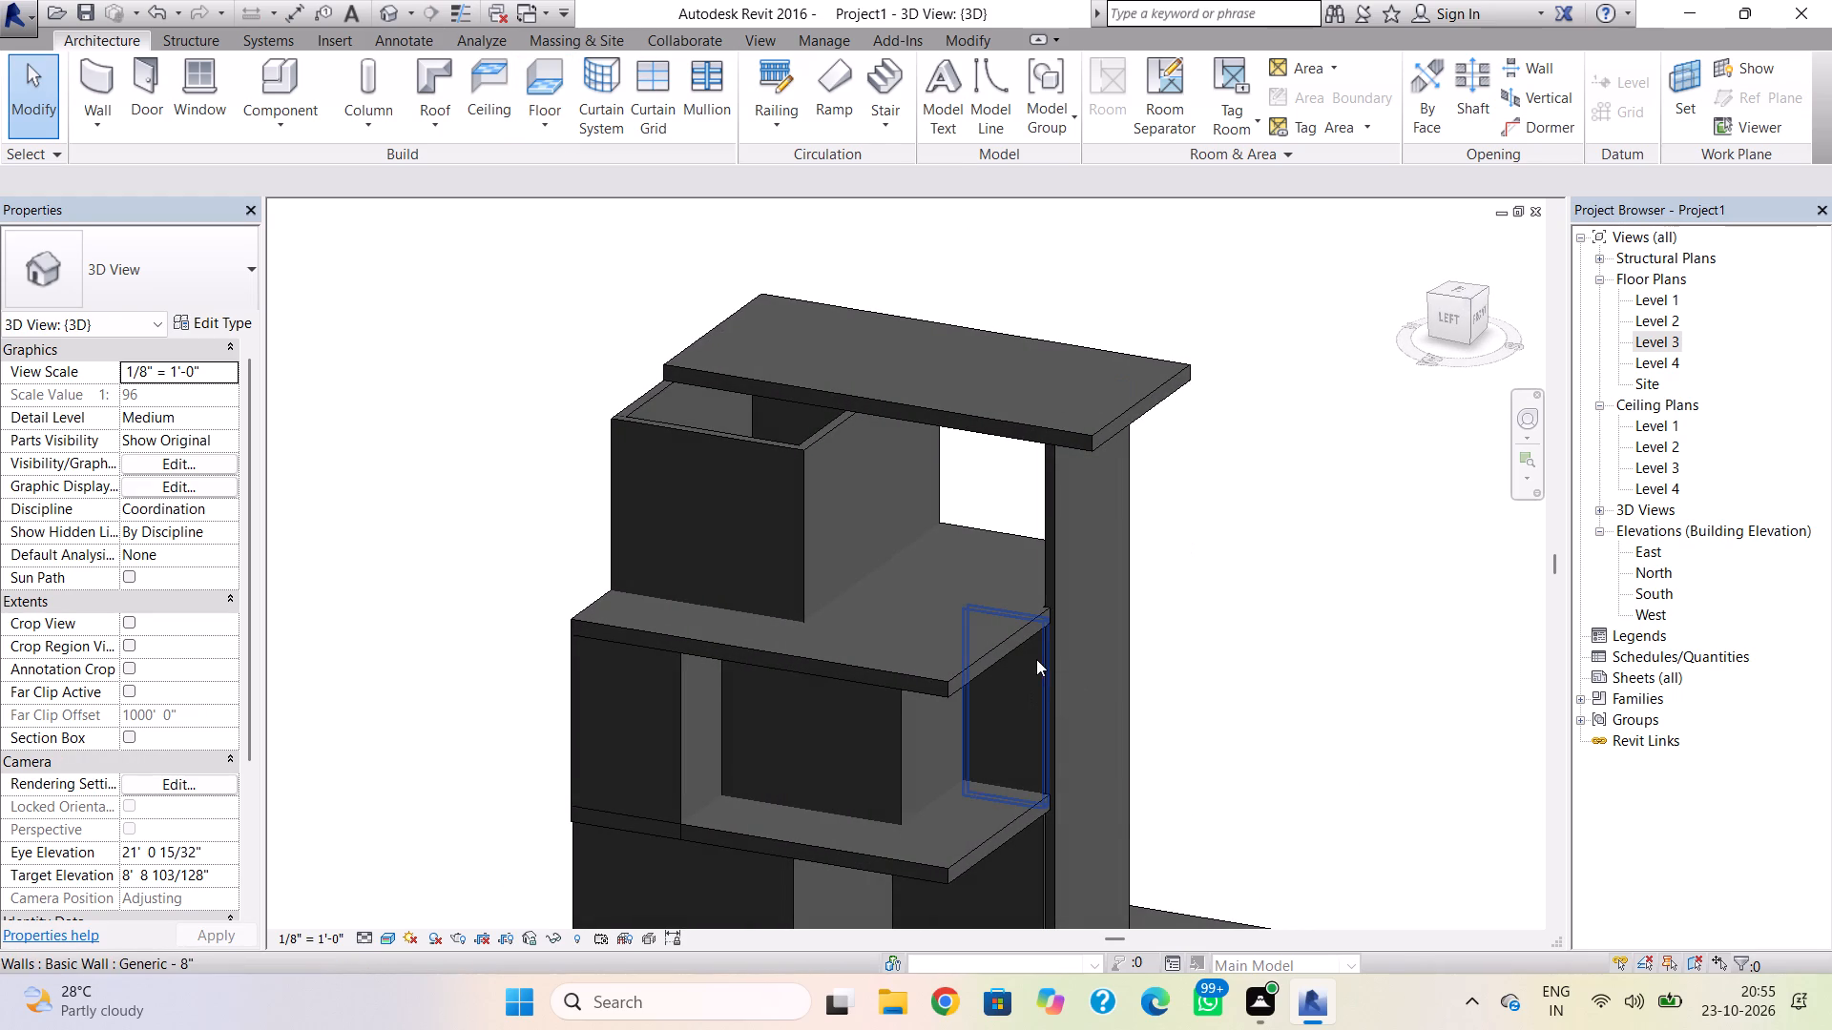
pyautogui.click(1036, 659)
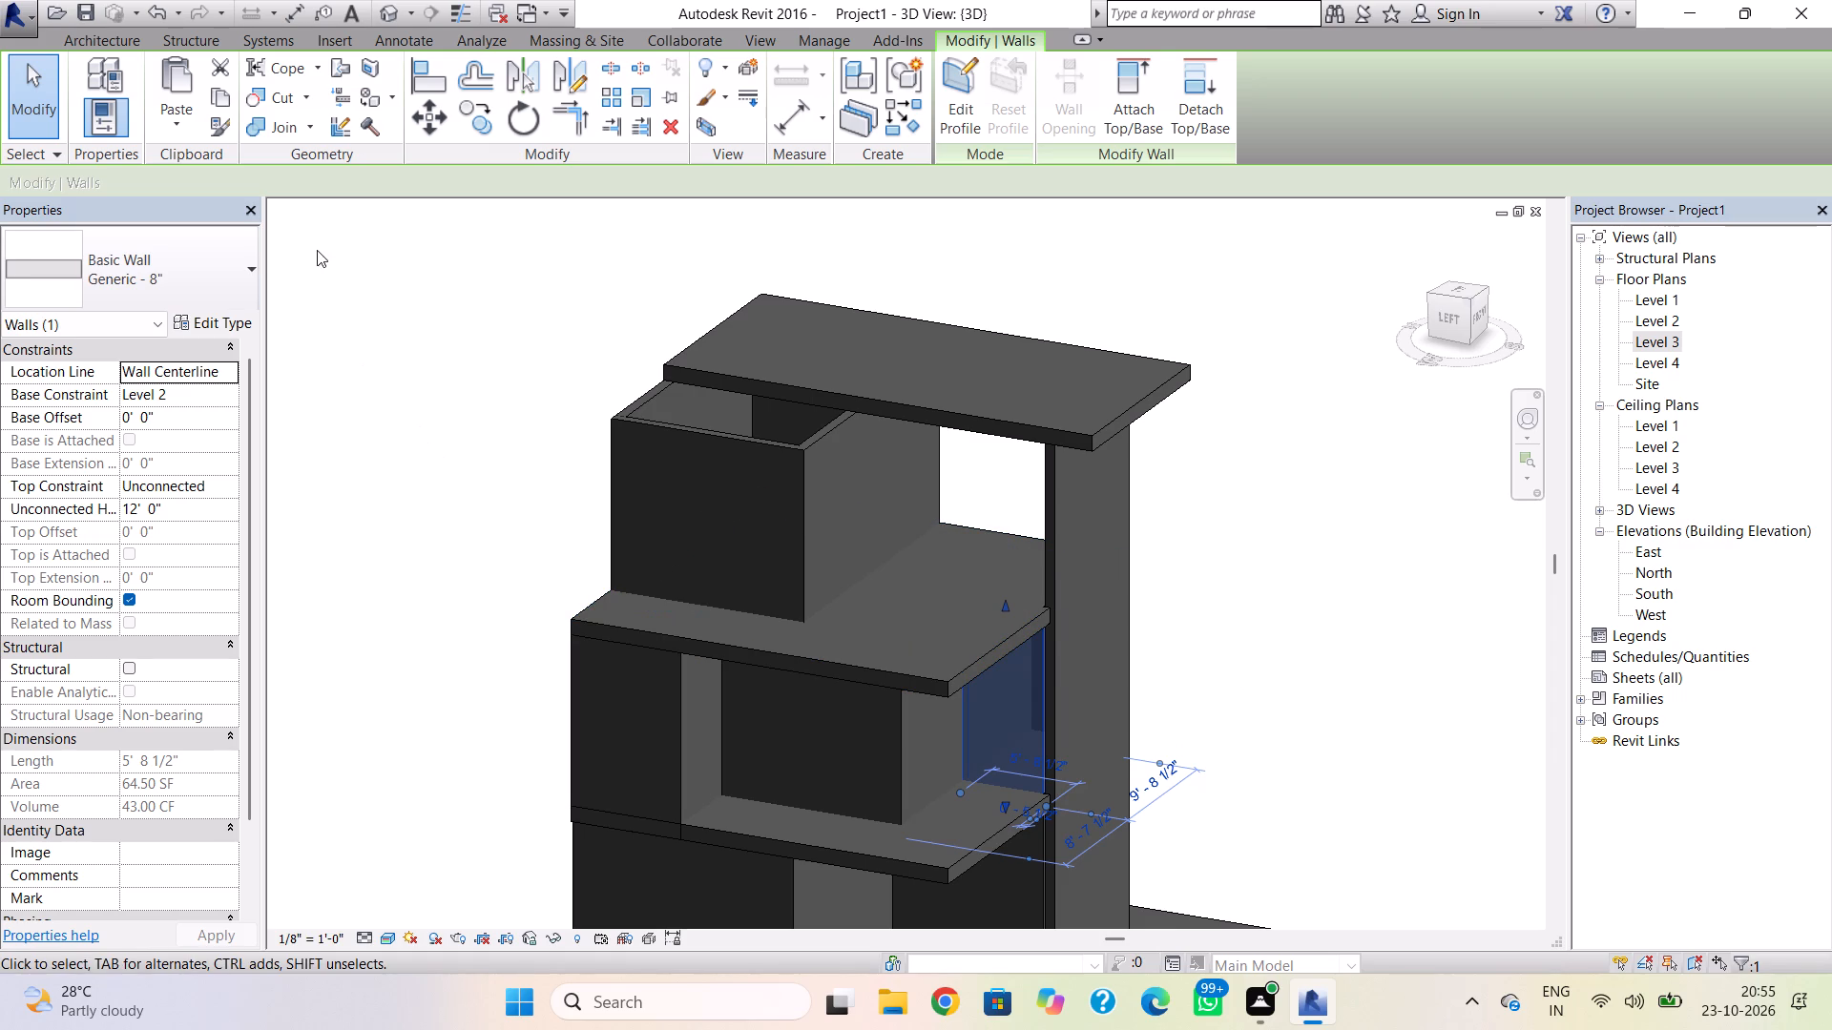
pyautogui.click(218, 97)
pyautogui.click(160, 121)
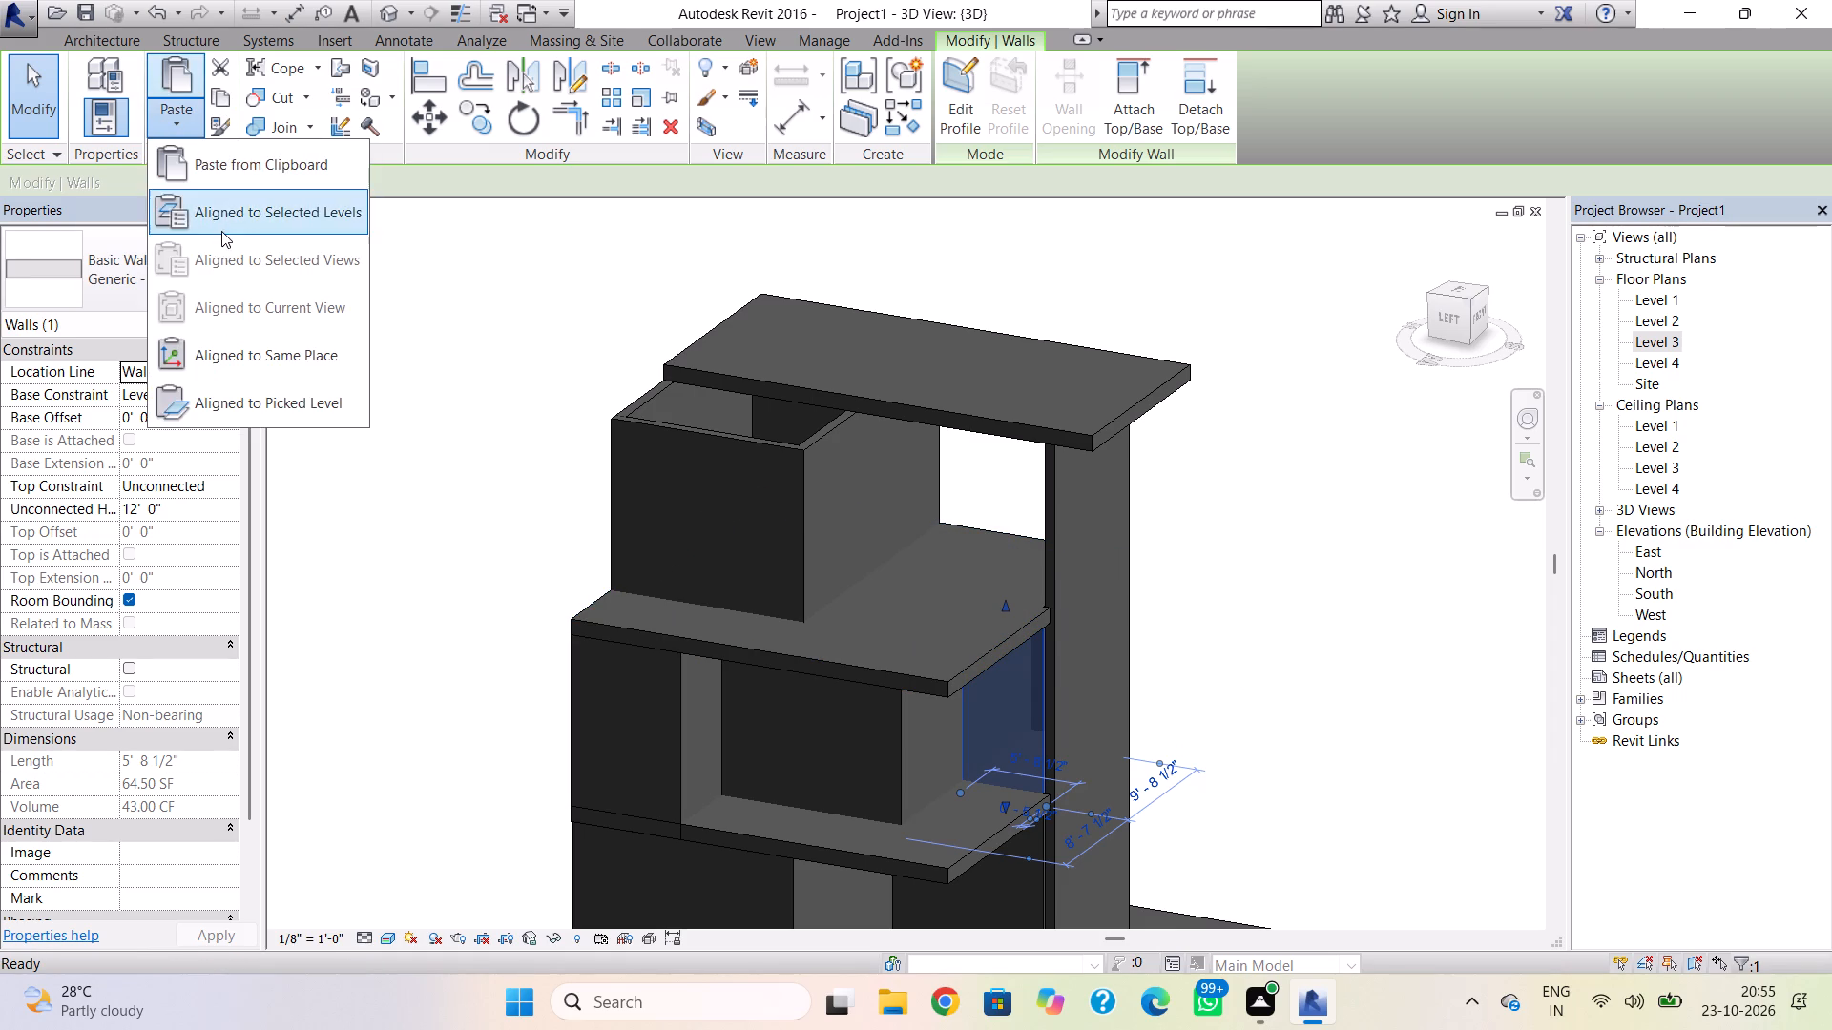
pyautogui.click(222, 229)
pyautogui.click(806, 366)
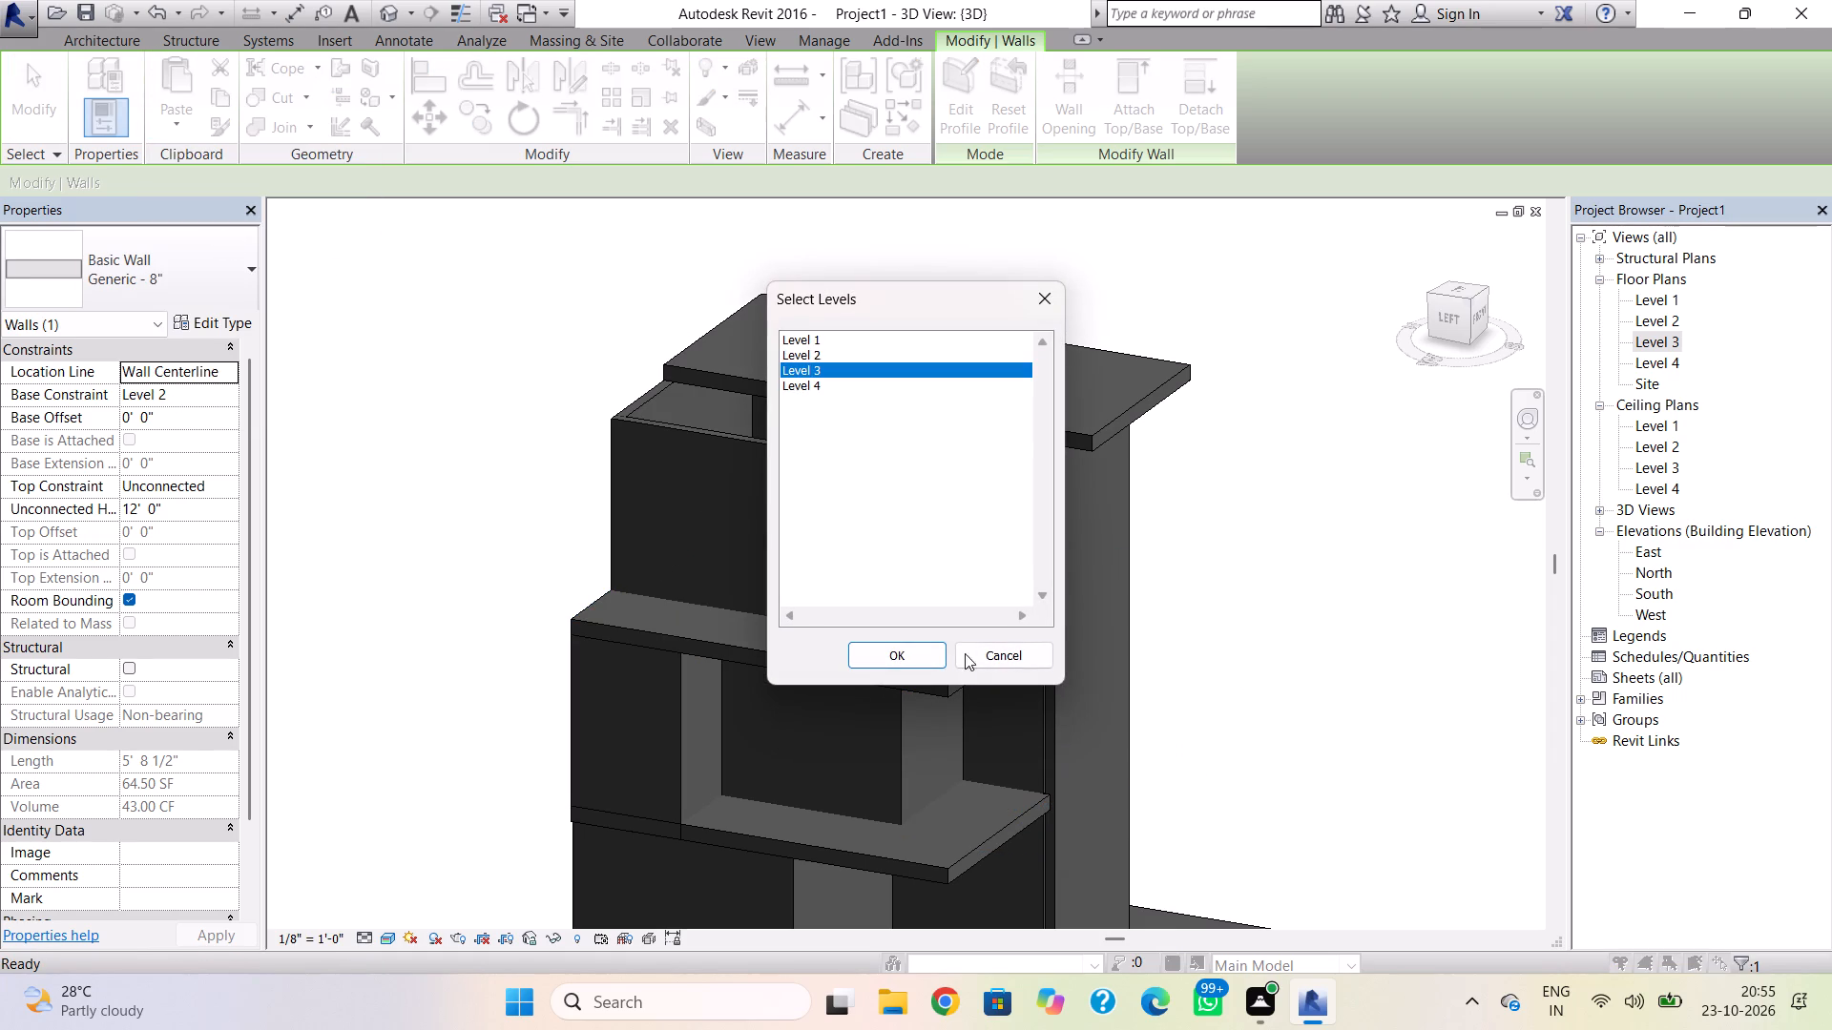
pyautogui.click(929, 657)
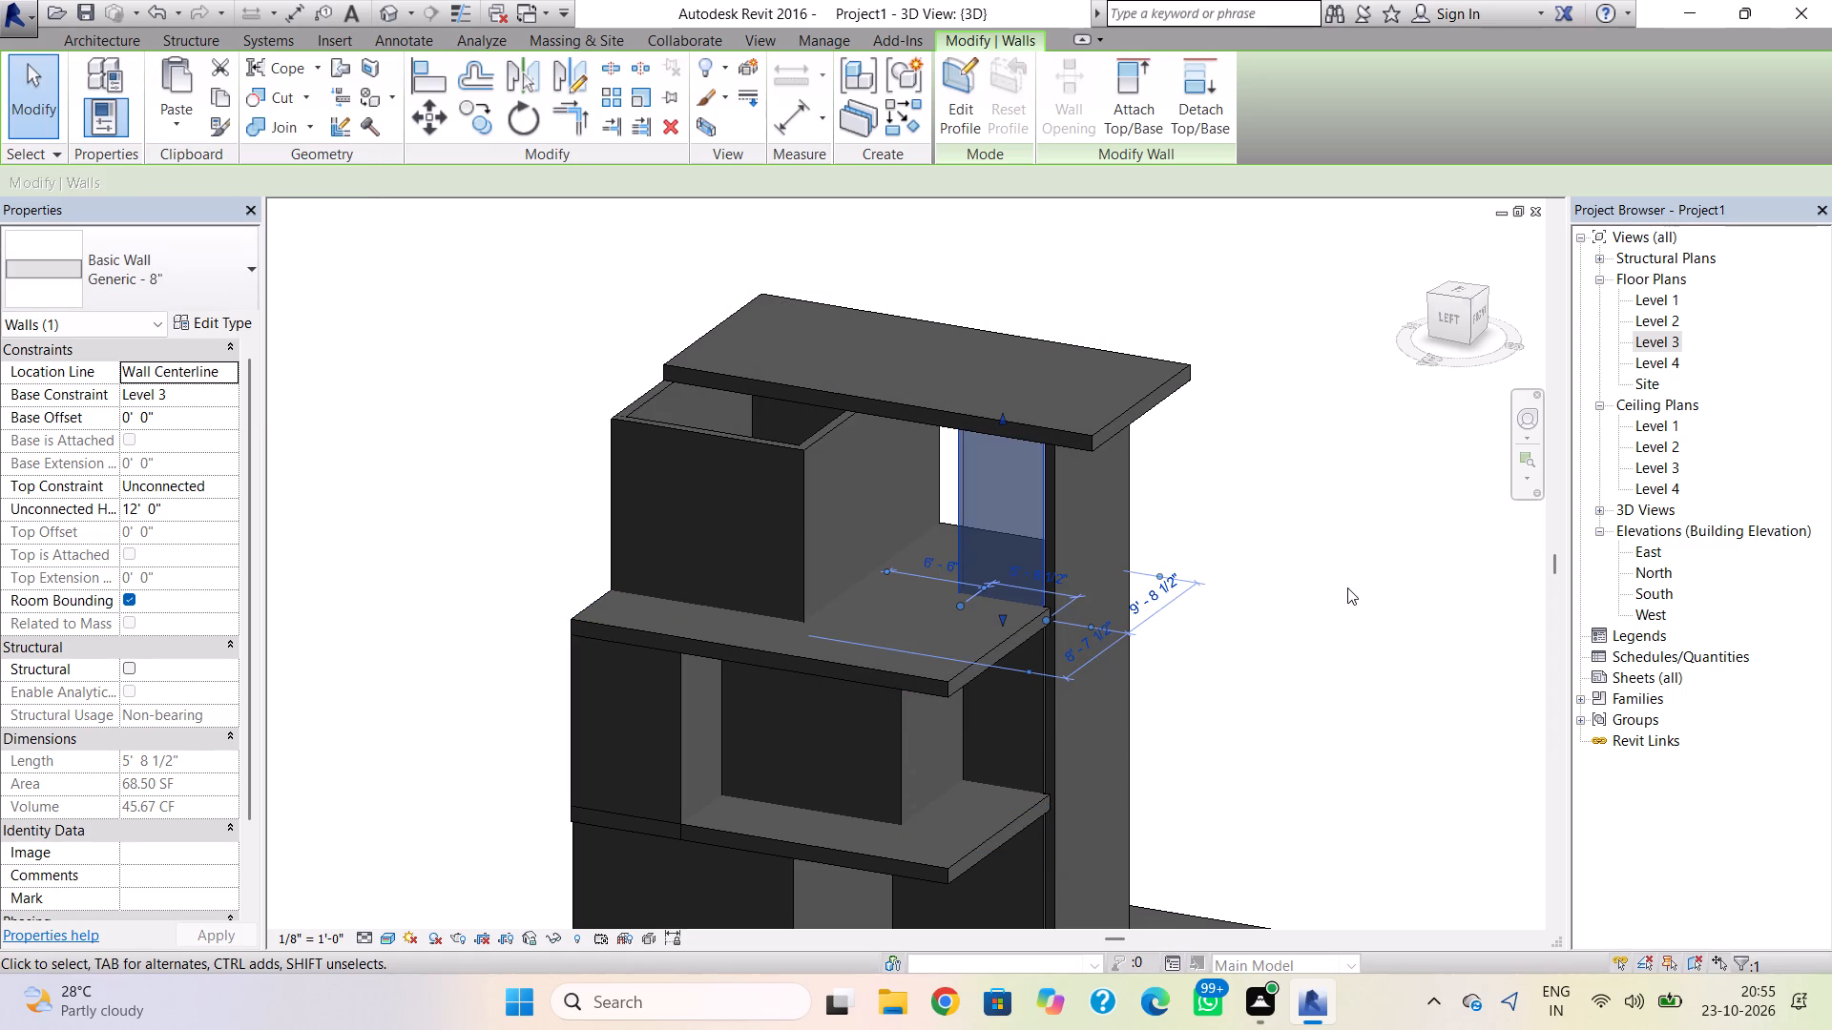
# Copy the Level 2 east wall of the small southern bay and paste it aligned to Level 3.
pyautogui.keyDown('shift'); pyautogui.moveTo(1347, 587); pyautogui.dragTo(807, 566, button='right'); pyautogui.keyUp('shift')
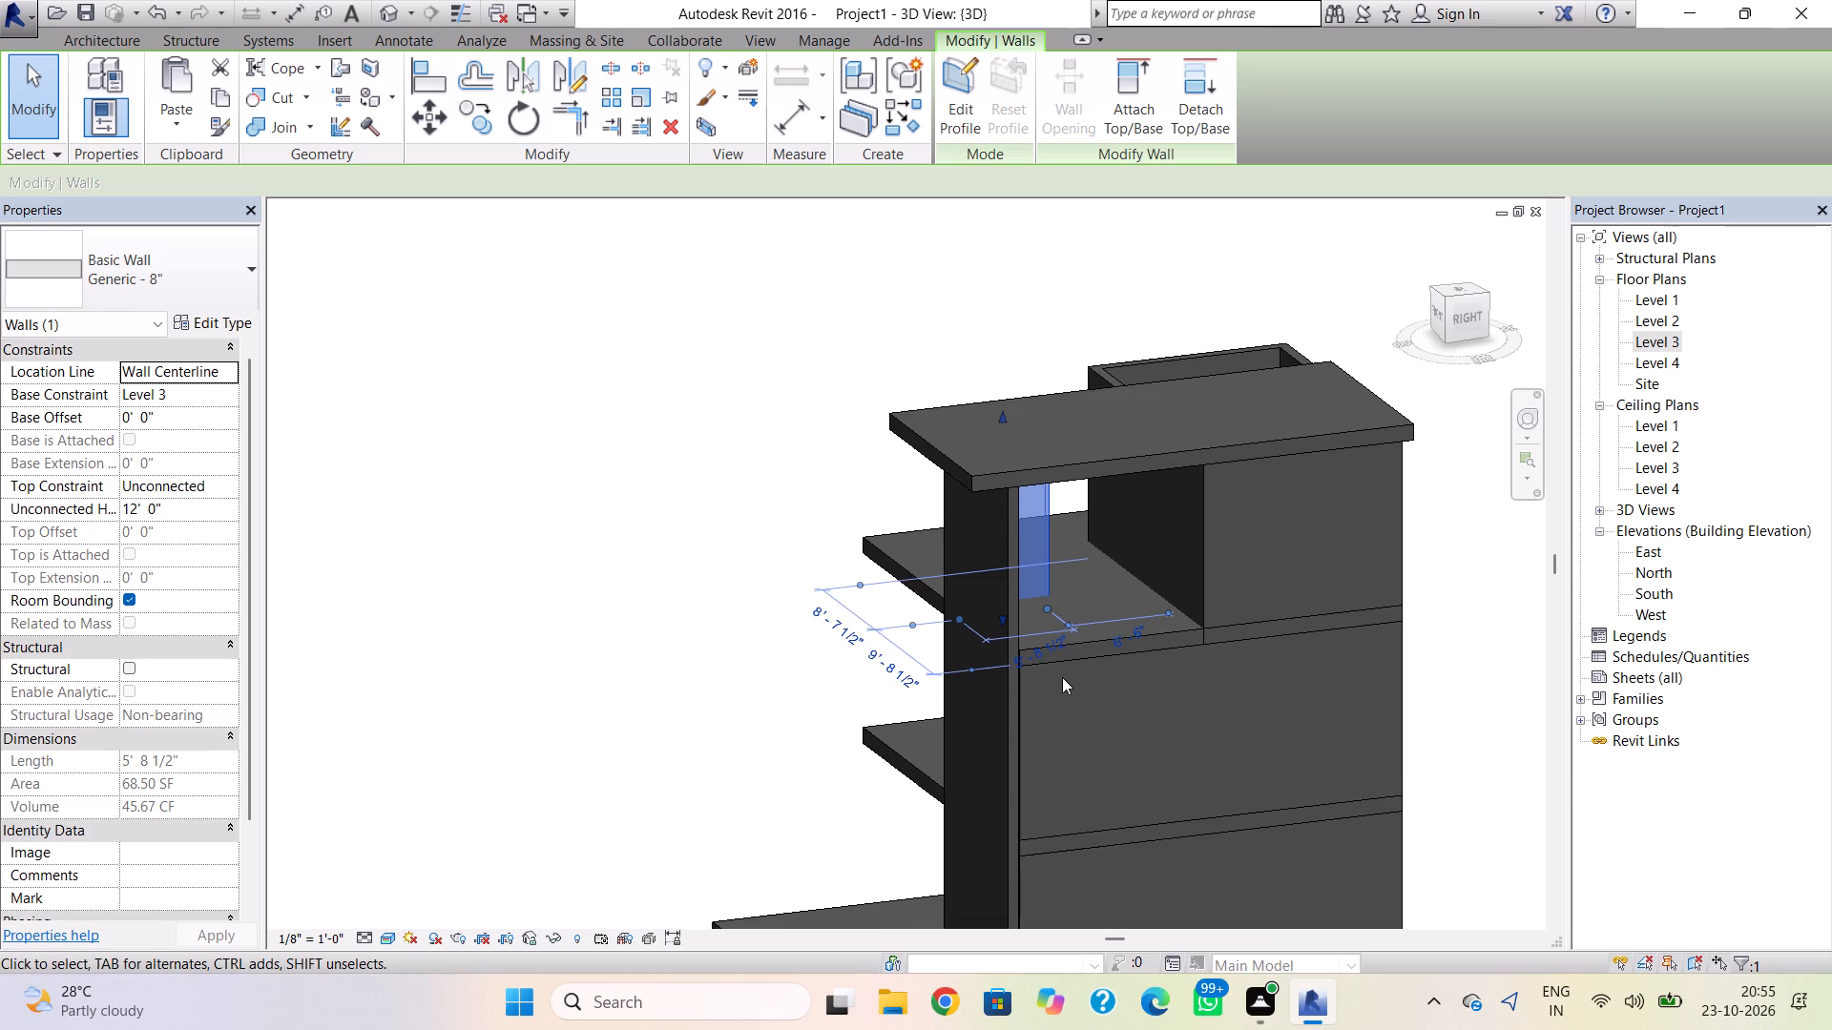
pyautogui.click(1056, 664)
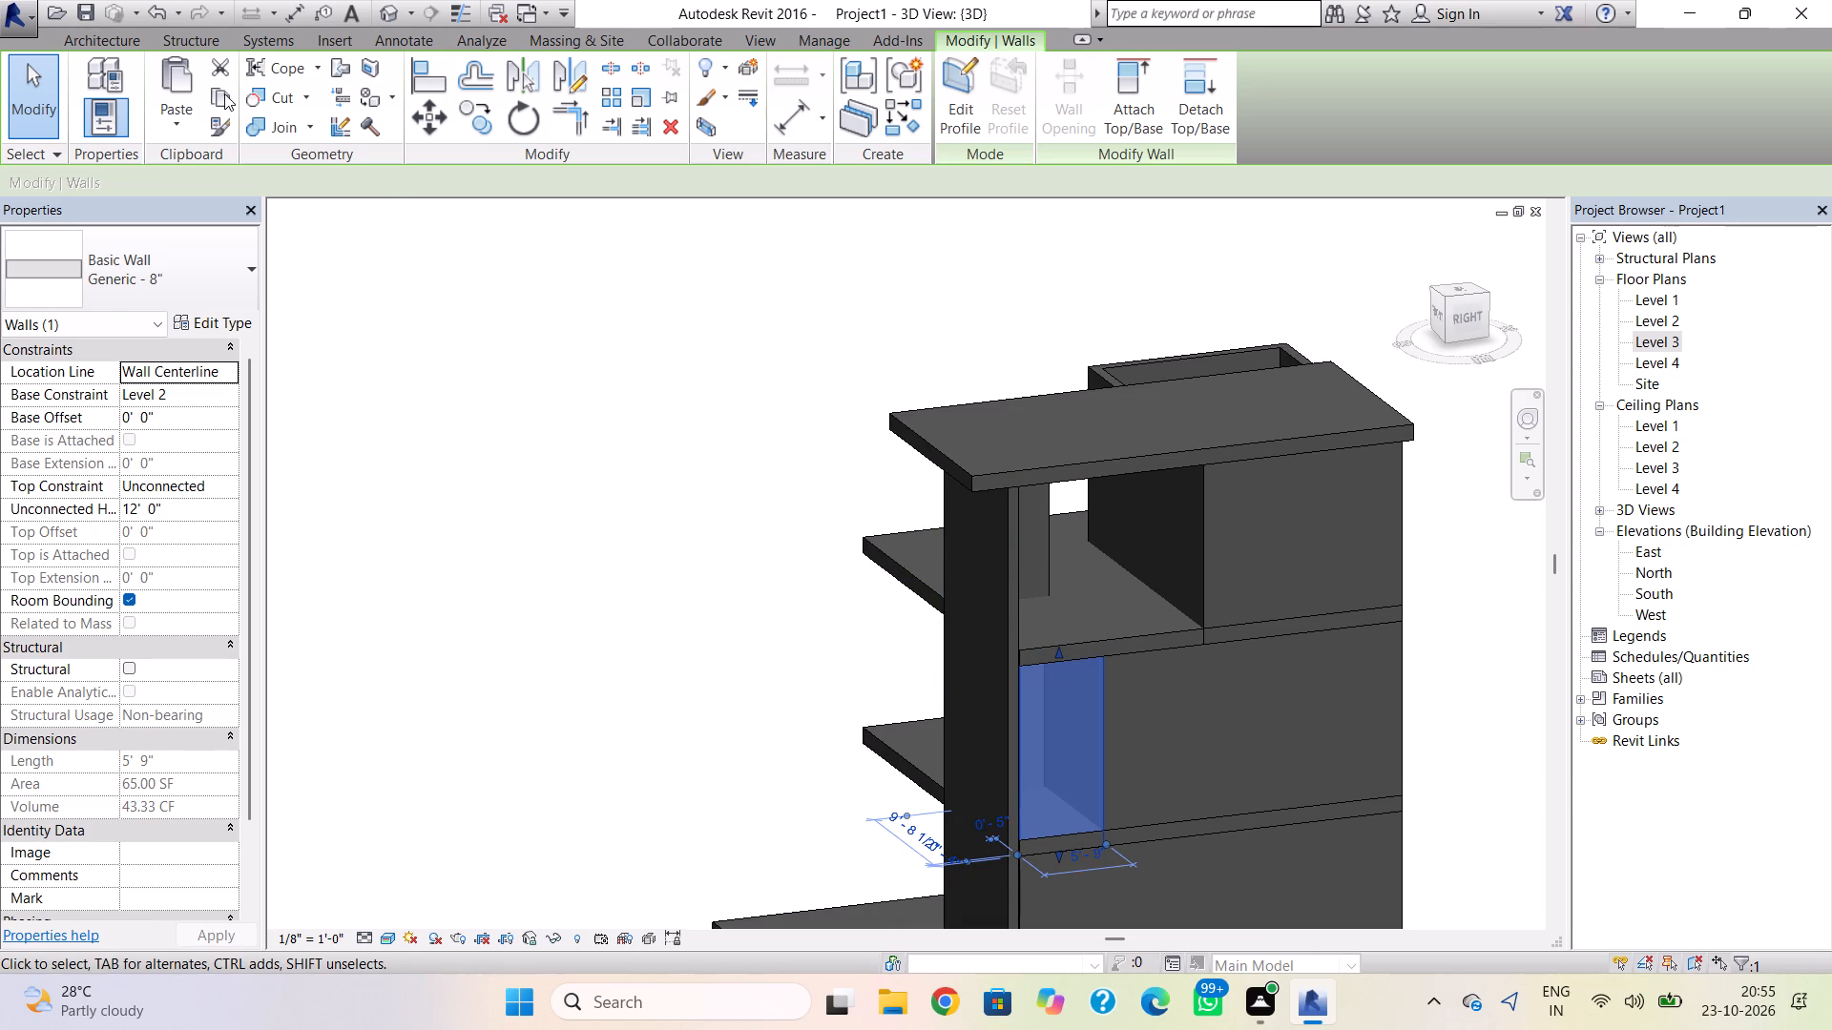
pyautogui.click(224, 93)
pyautogui.click(189, 120)
pyautogui.click(255, 227)
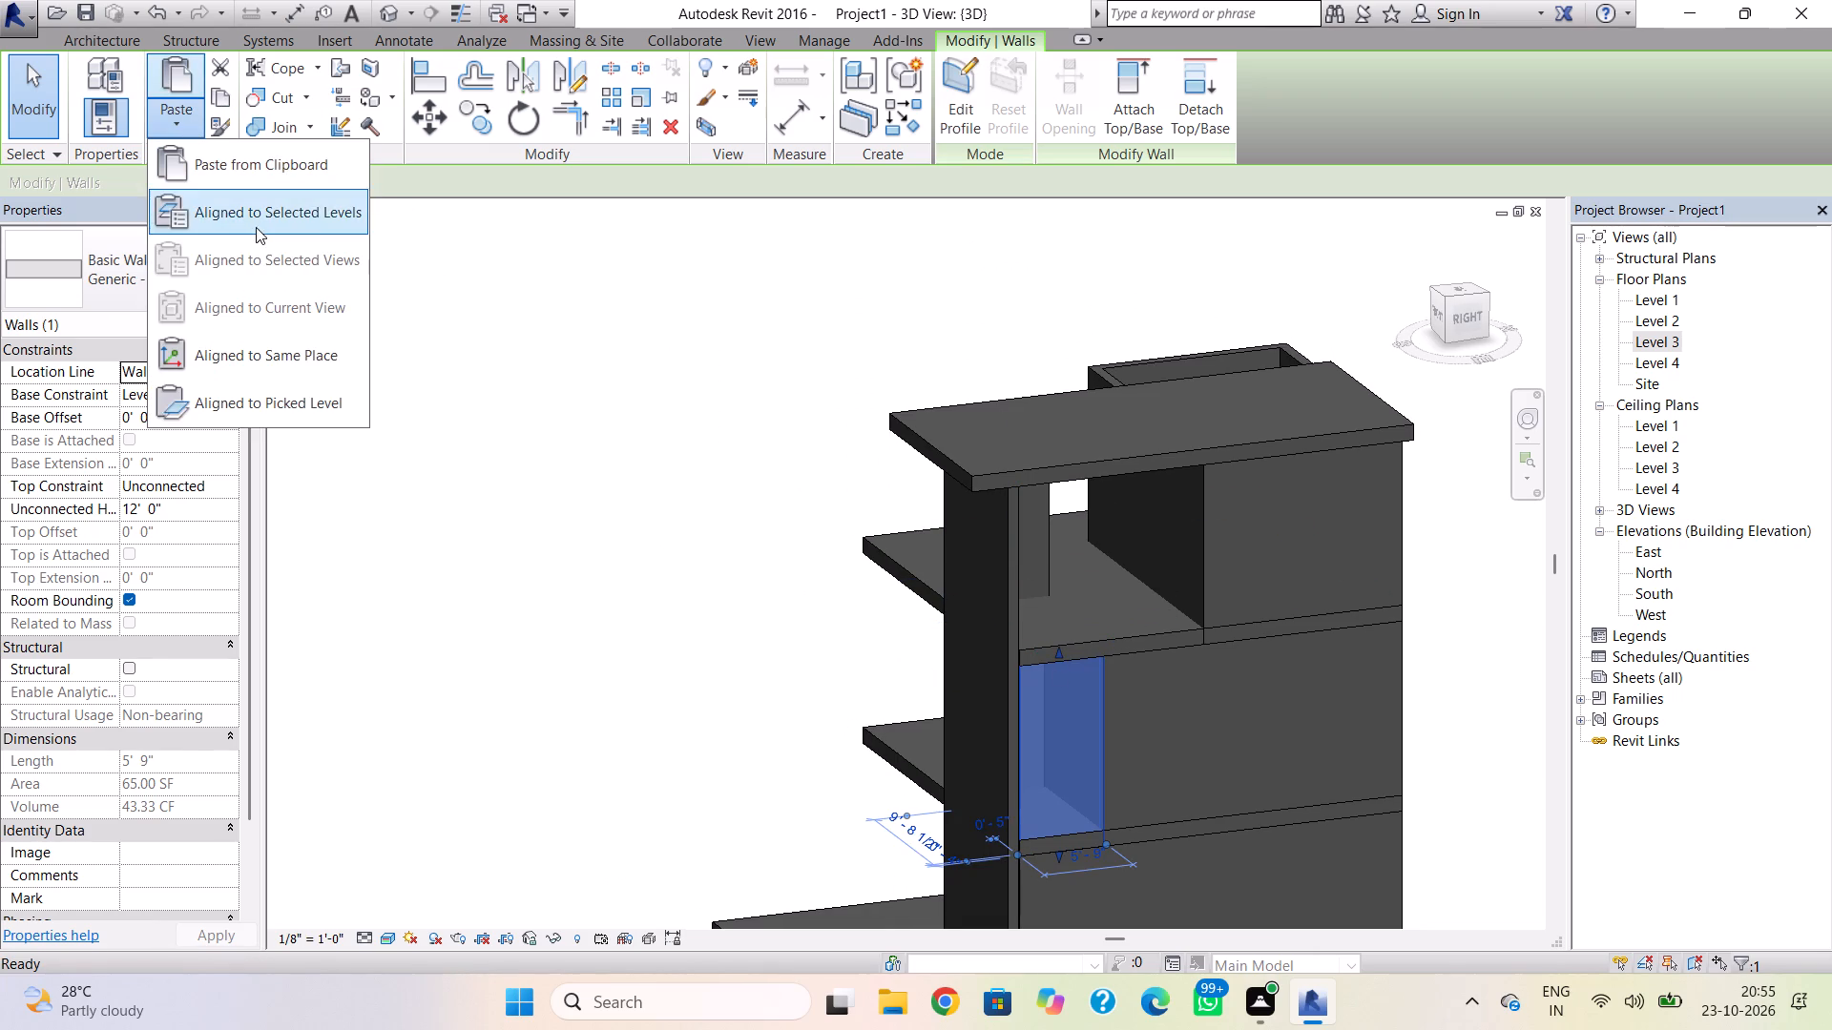
pyautogui.click(794, 365)
pyautogui.click(855, 653)
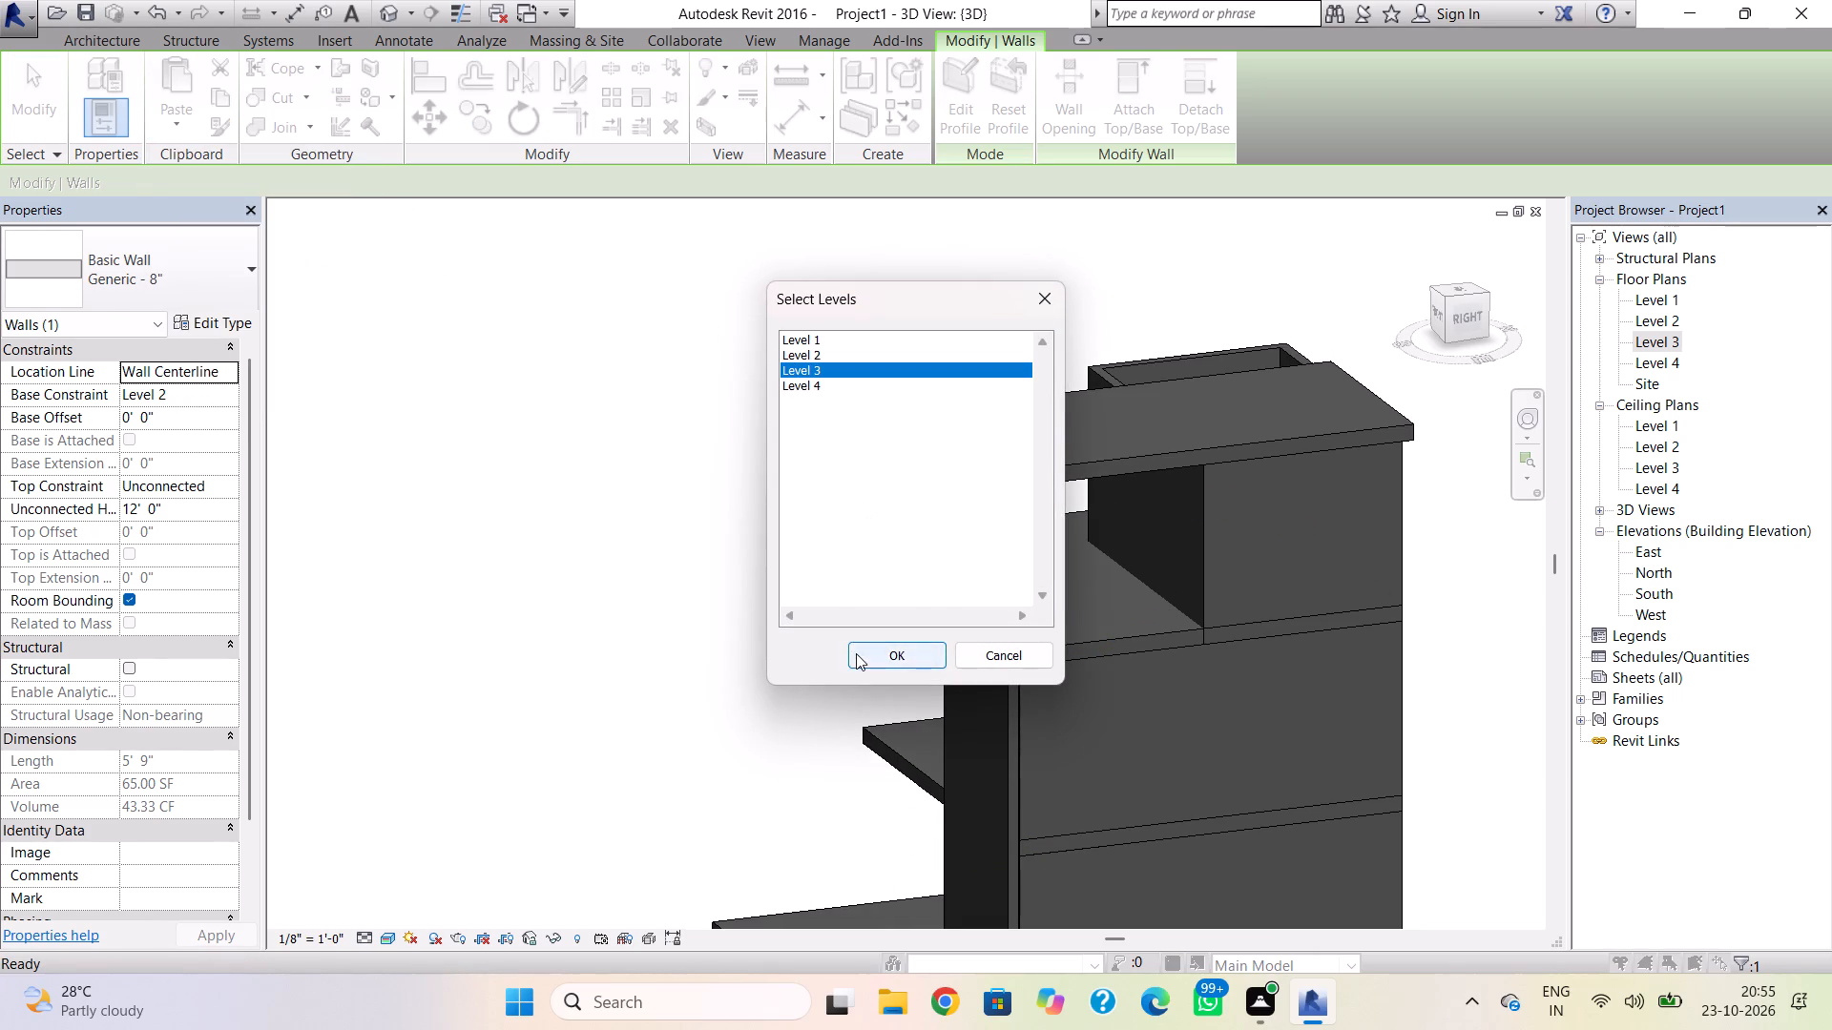
pyautogui.press('Escape')
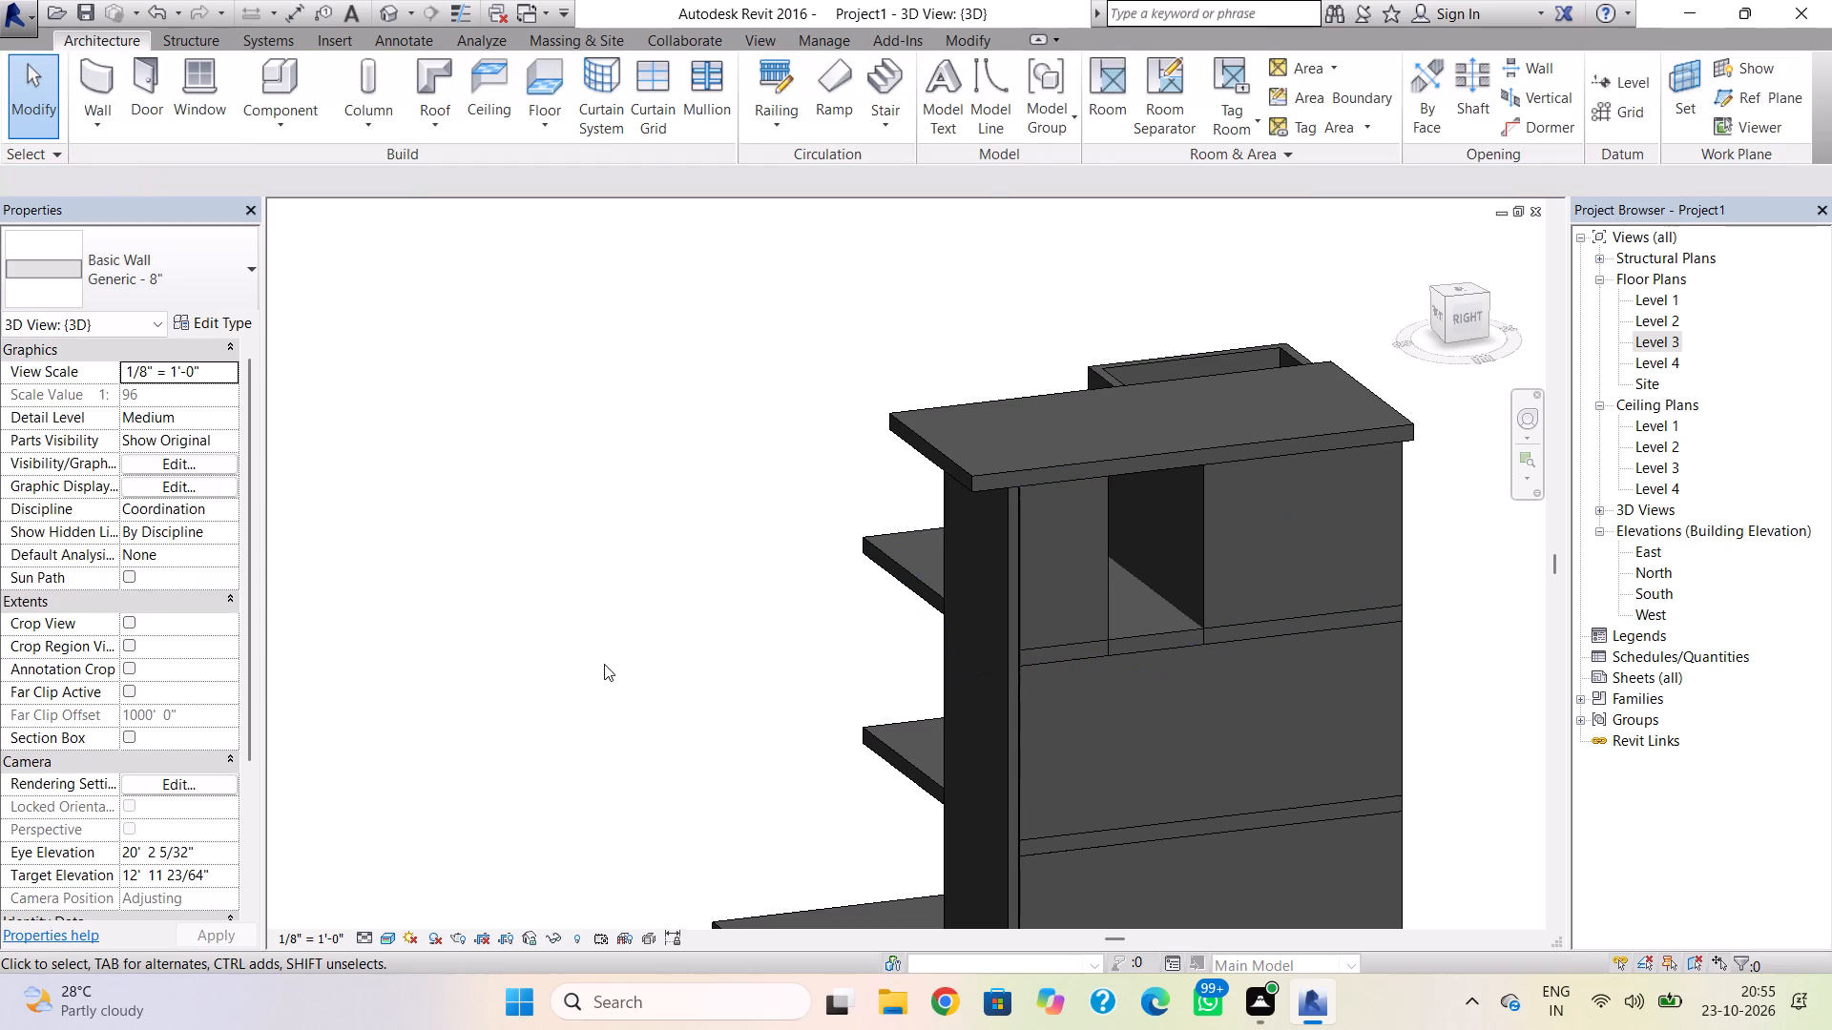
# On Level 3, move the main block's south wall back south to meet the bay walls, about 0' 4" from the Level 2 wall.
pyautogui.moveTo(629, 639); pyautogui.dragTo(854, 661, button='right')
pyautogui.keyDown('shift'); pyautogui.moveTo(817, 660); pyautogui.dragTo(959, 659, button='right'); pyautogui.keyUp('shift')
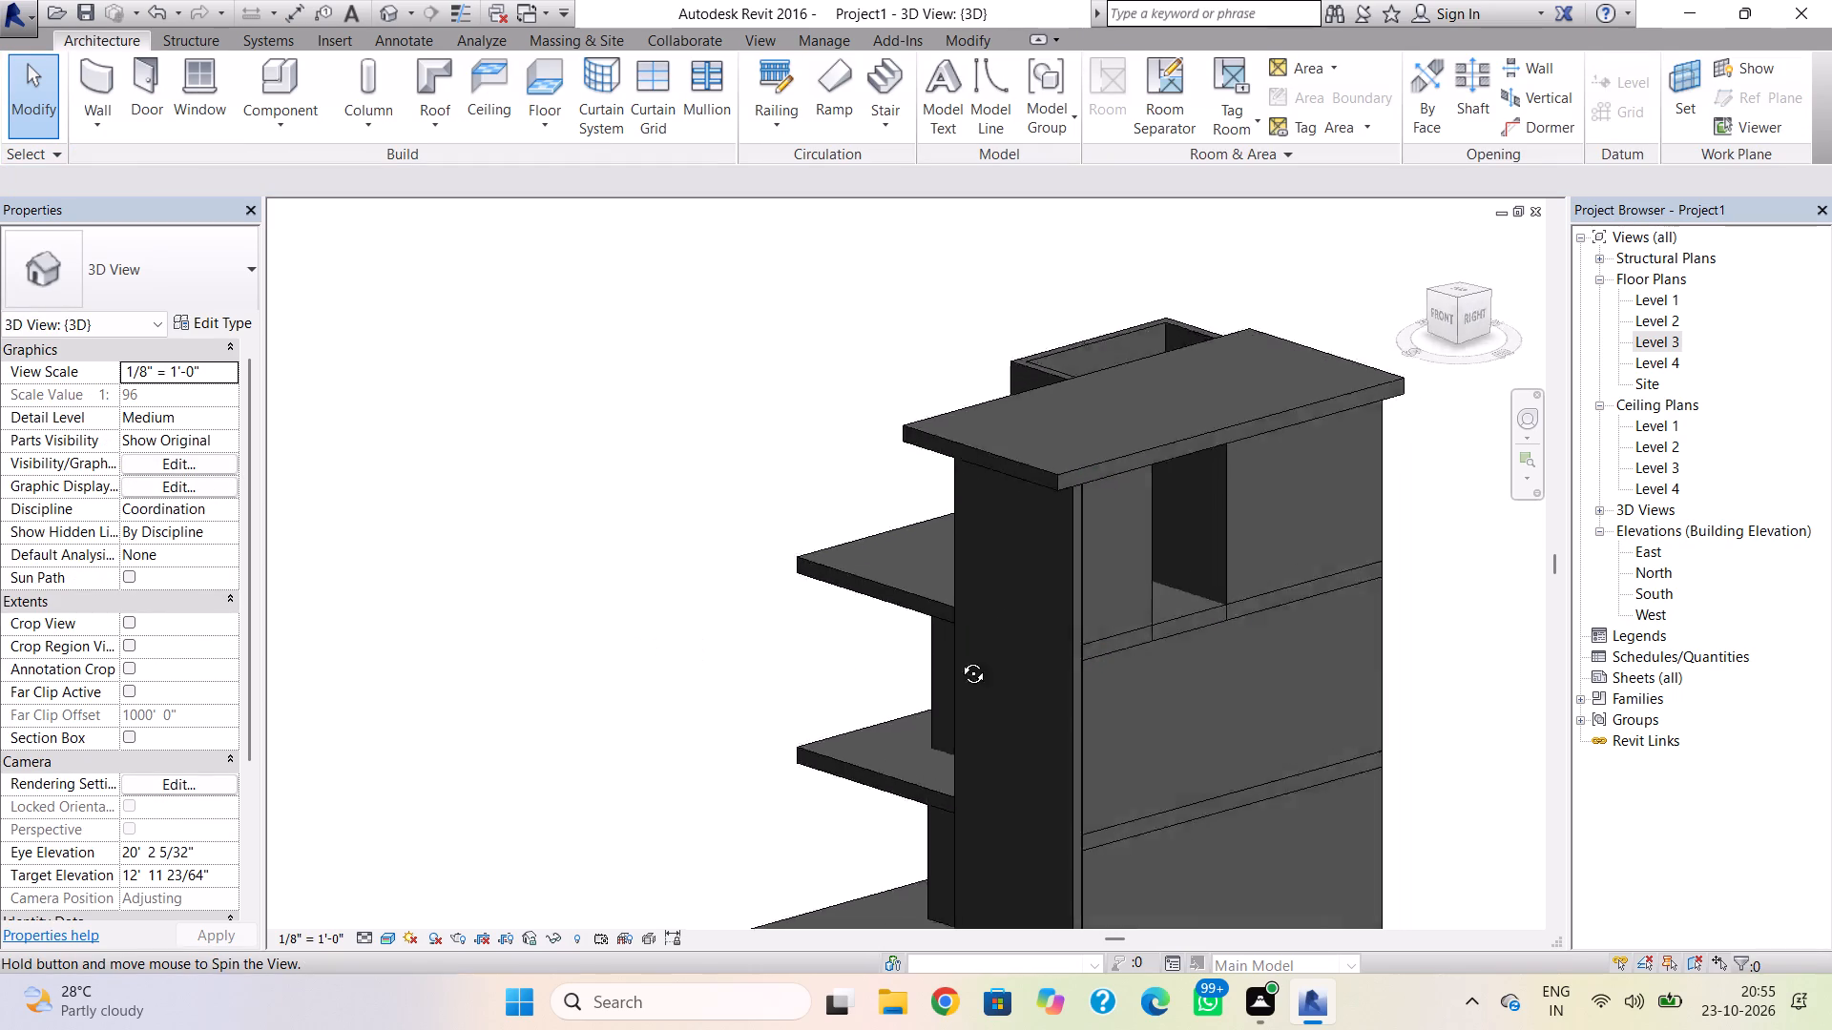
pyautogui.keyDown('shift'); pyautogui.moveTo(959, 659); pyautogui.dragTo(1426, 694, button='right'); pyautogui.keyUp('shift')
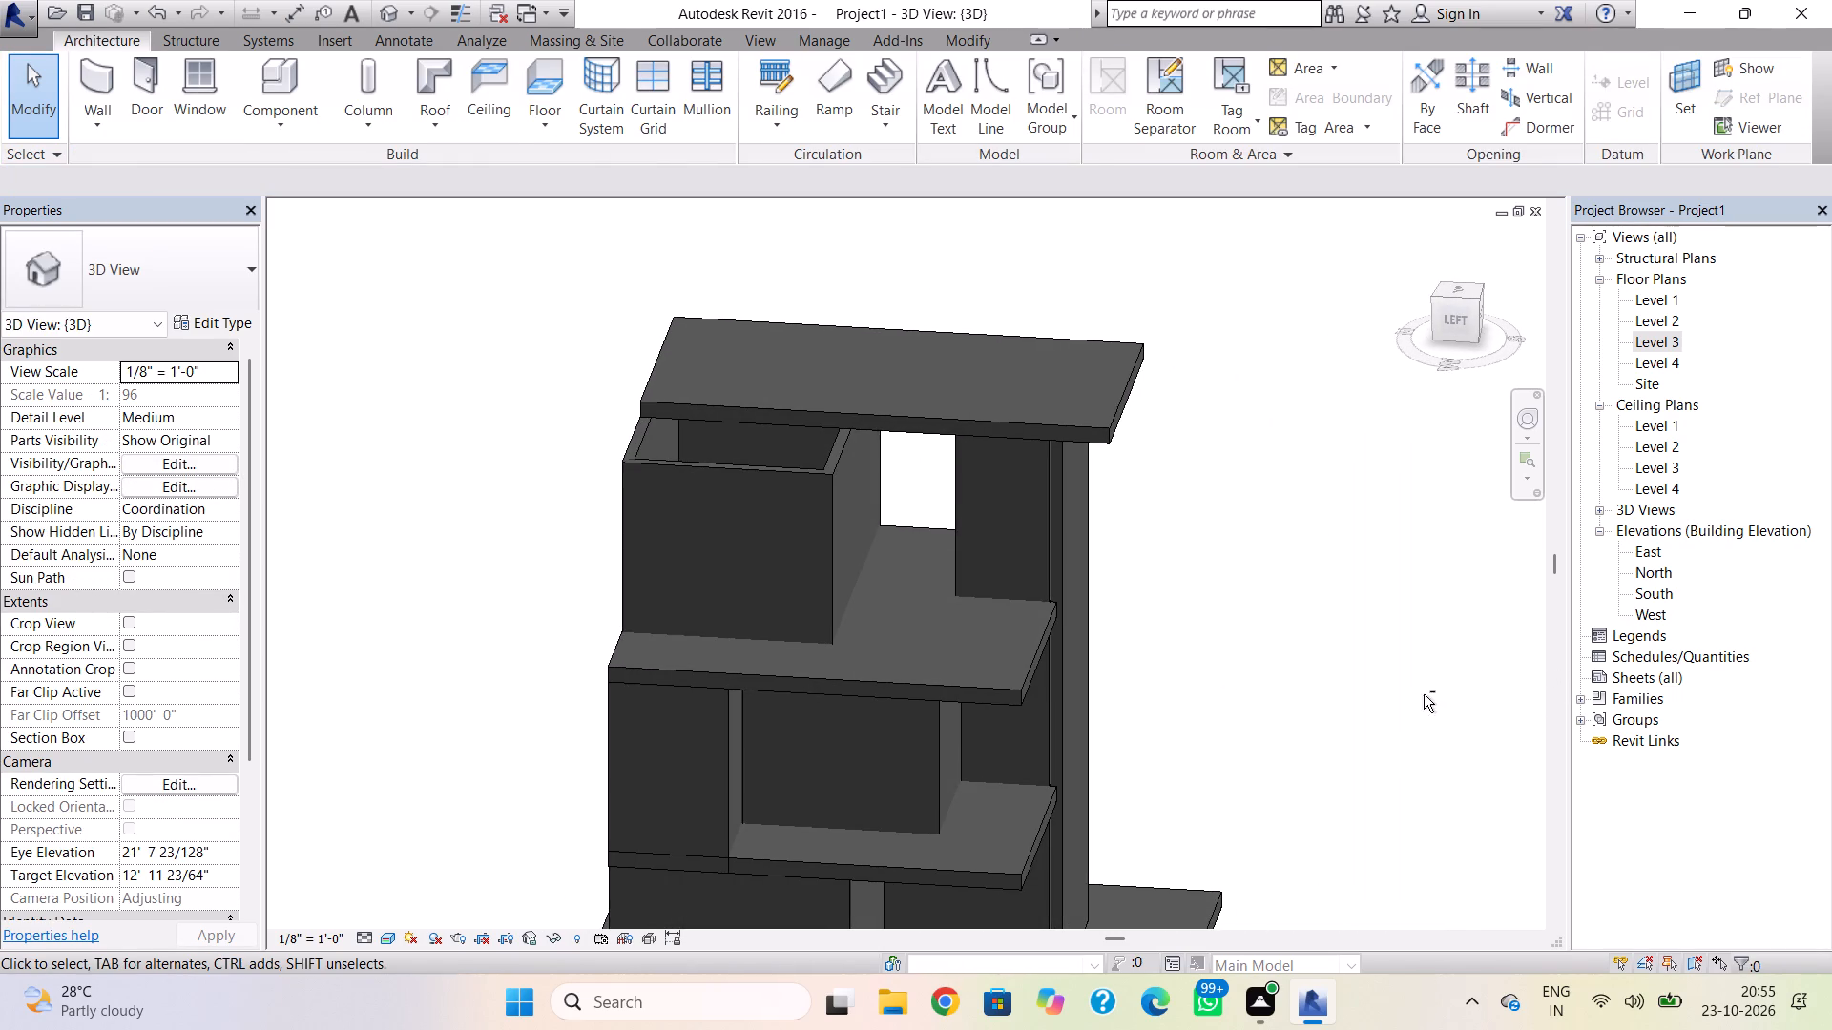
pyautogui.doubleClick(1669, 337)
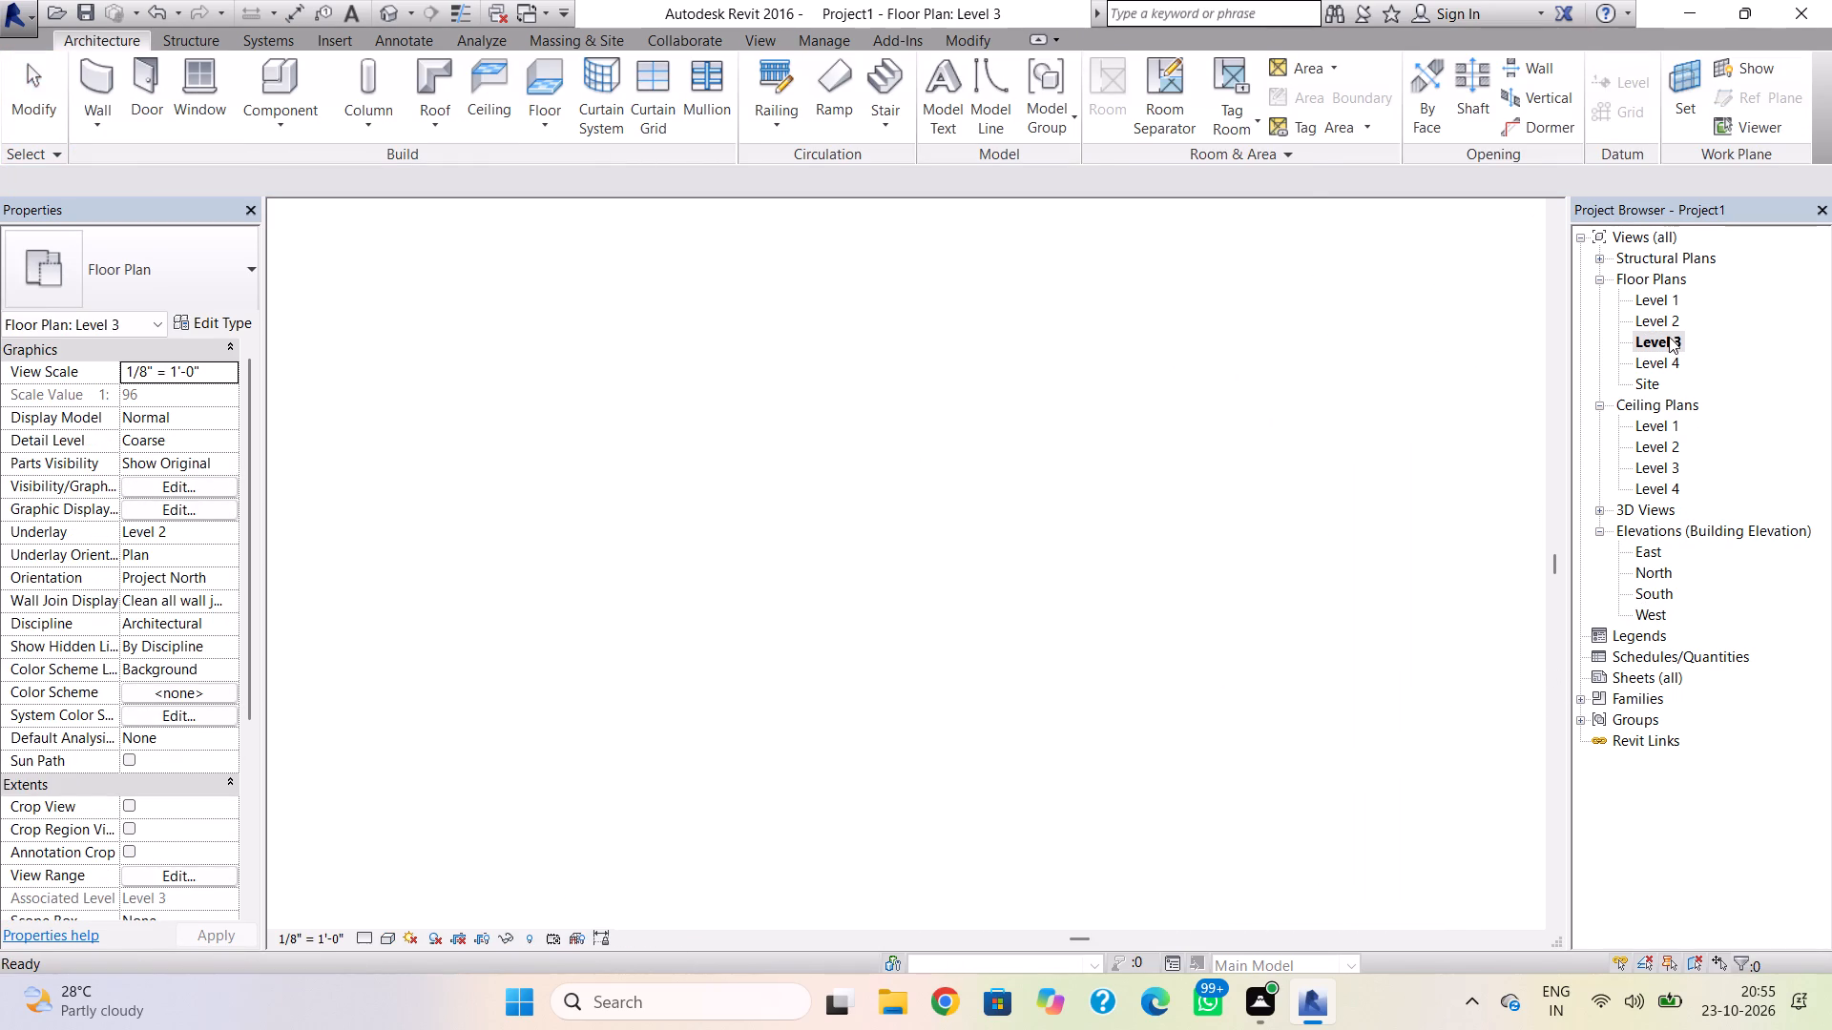
pyautogui.click(1079, 443)
pyautogui.moveTo(1079, 443); pyautogui.dragTo(1104, 611)
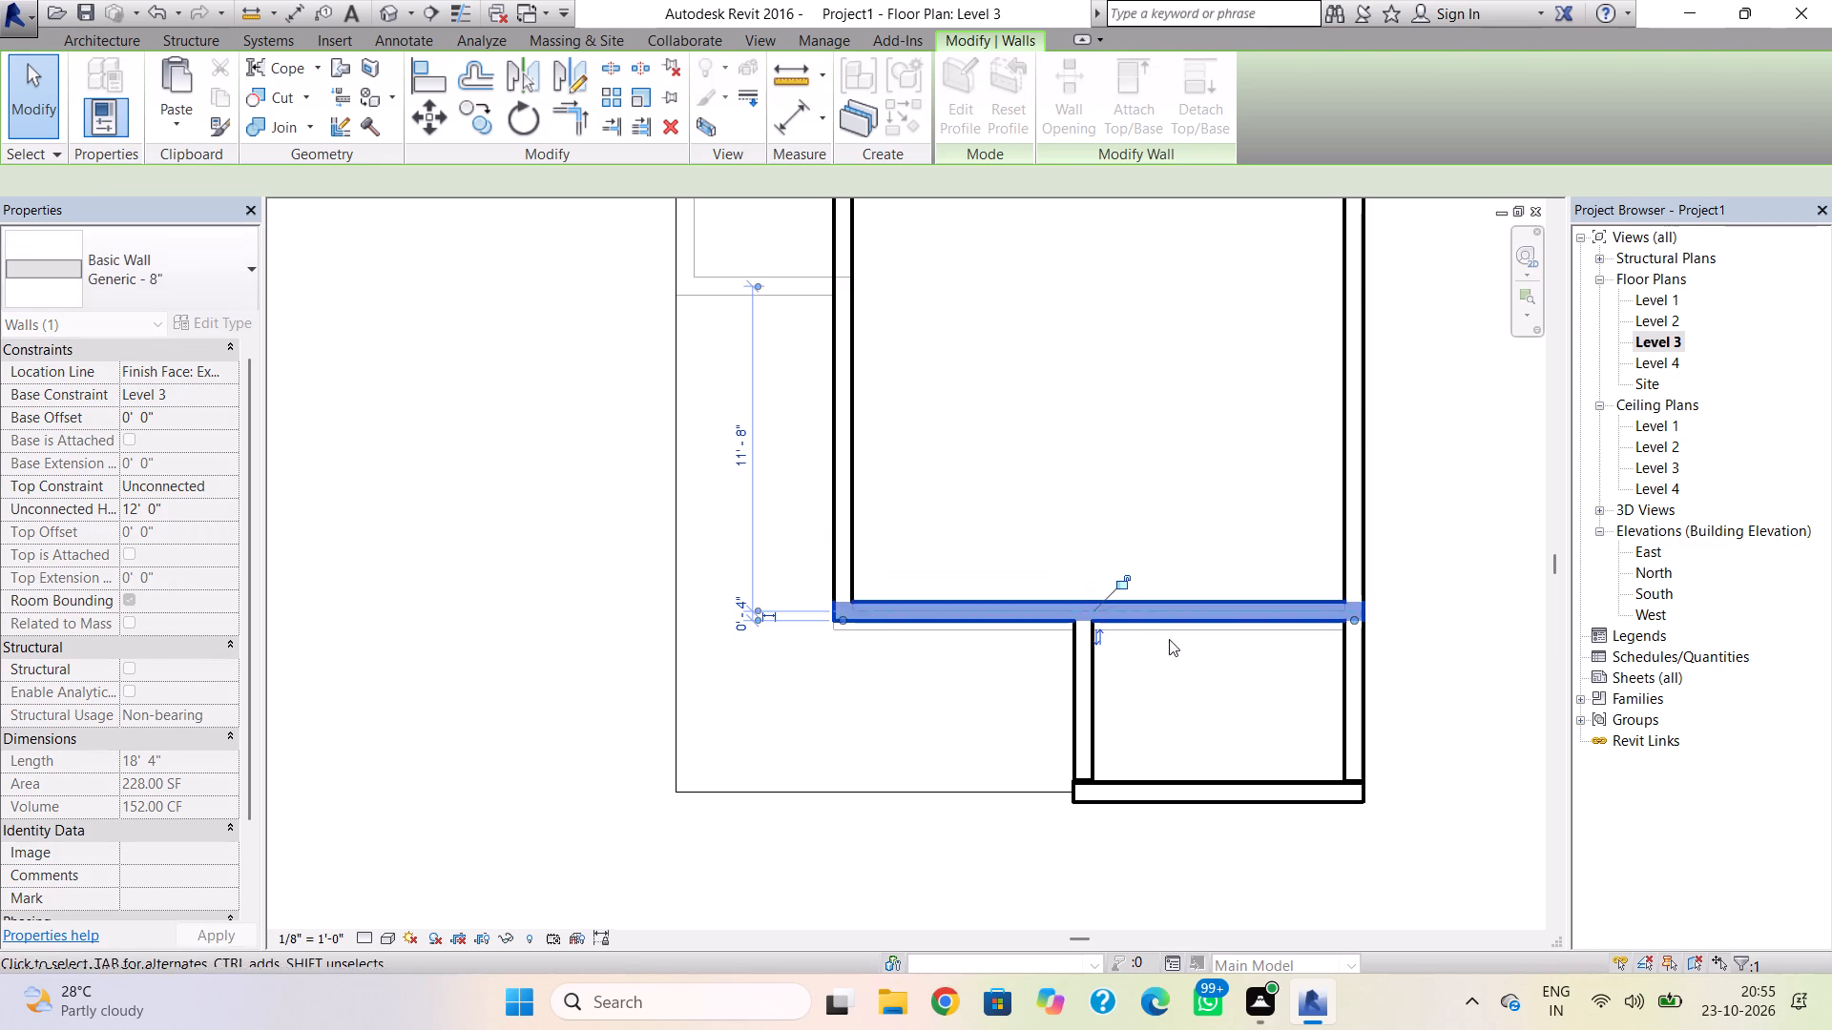
pyautogui.press('Escape')
pyautogui.scroll(-3, 1200, 645)
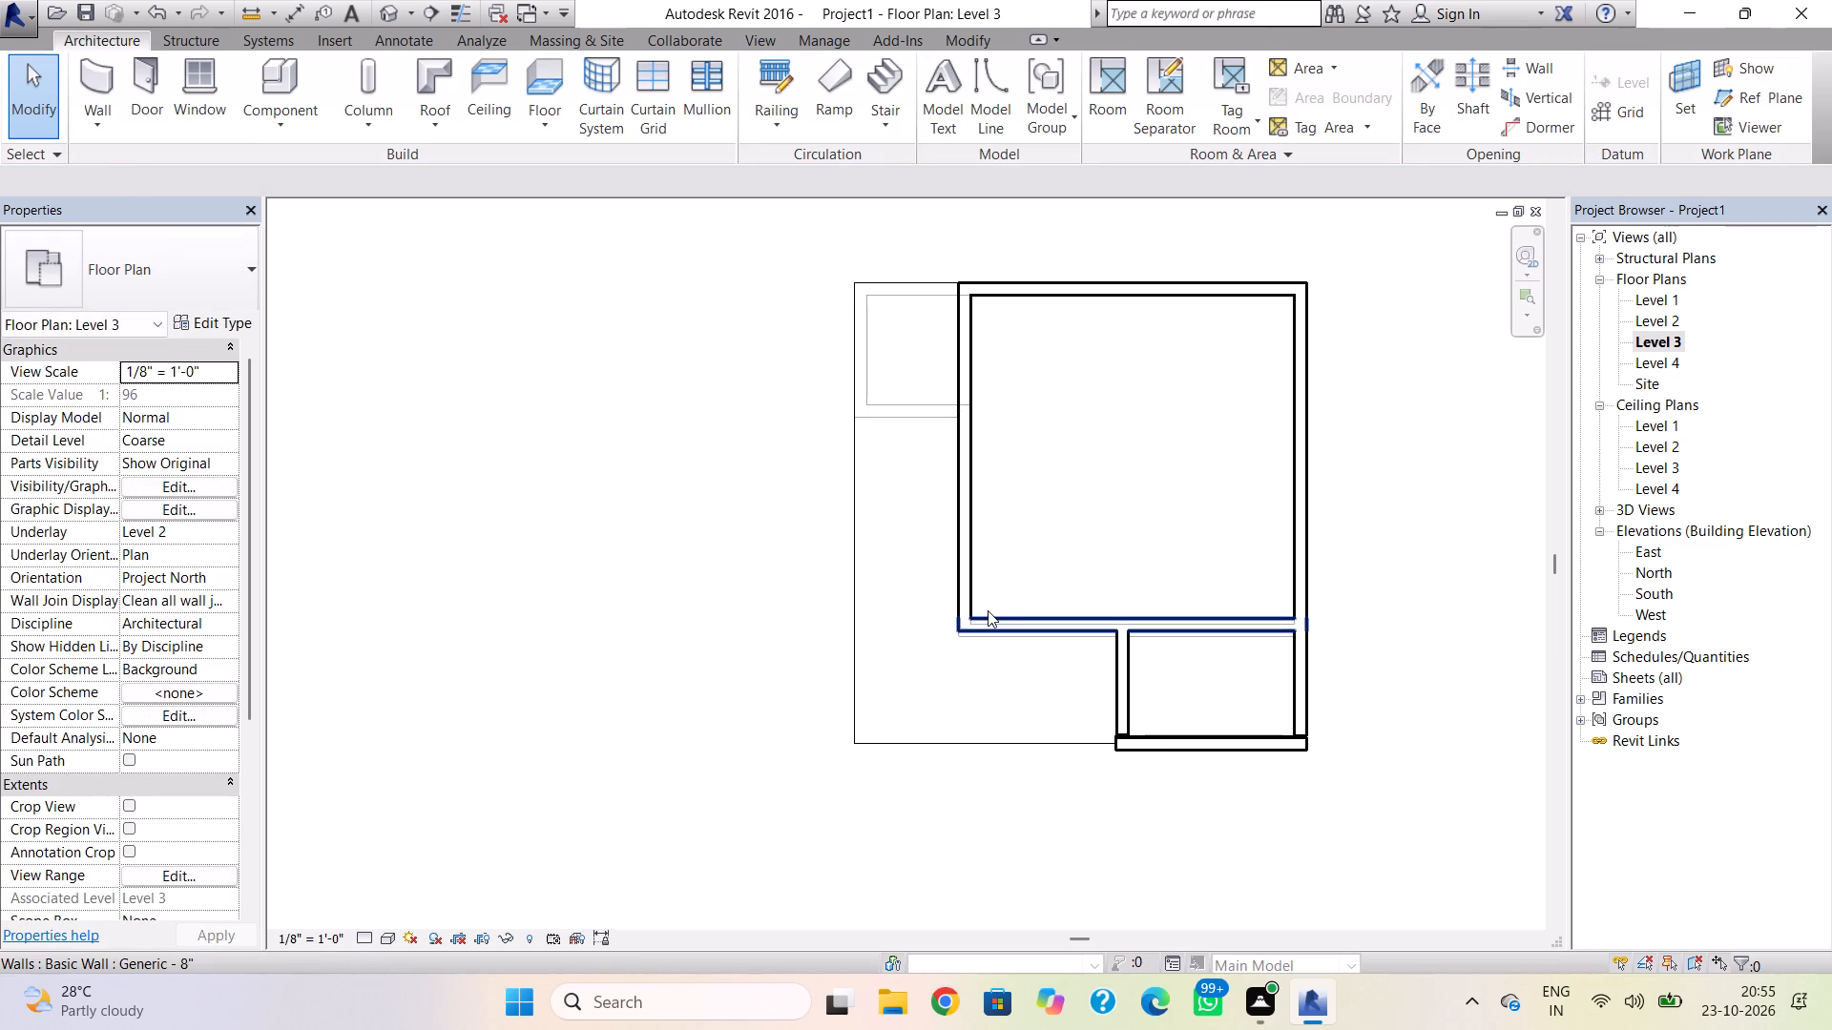
# Examine the stepped building in 3D from the west, east and south sides, checking the Level 3 walls and roof overhangs.
pyautogui.click(374, 3)
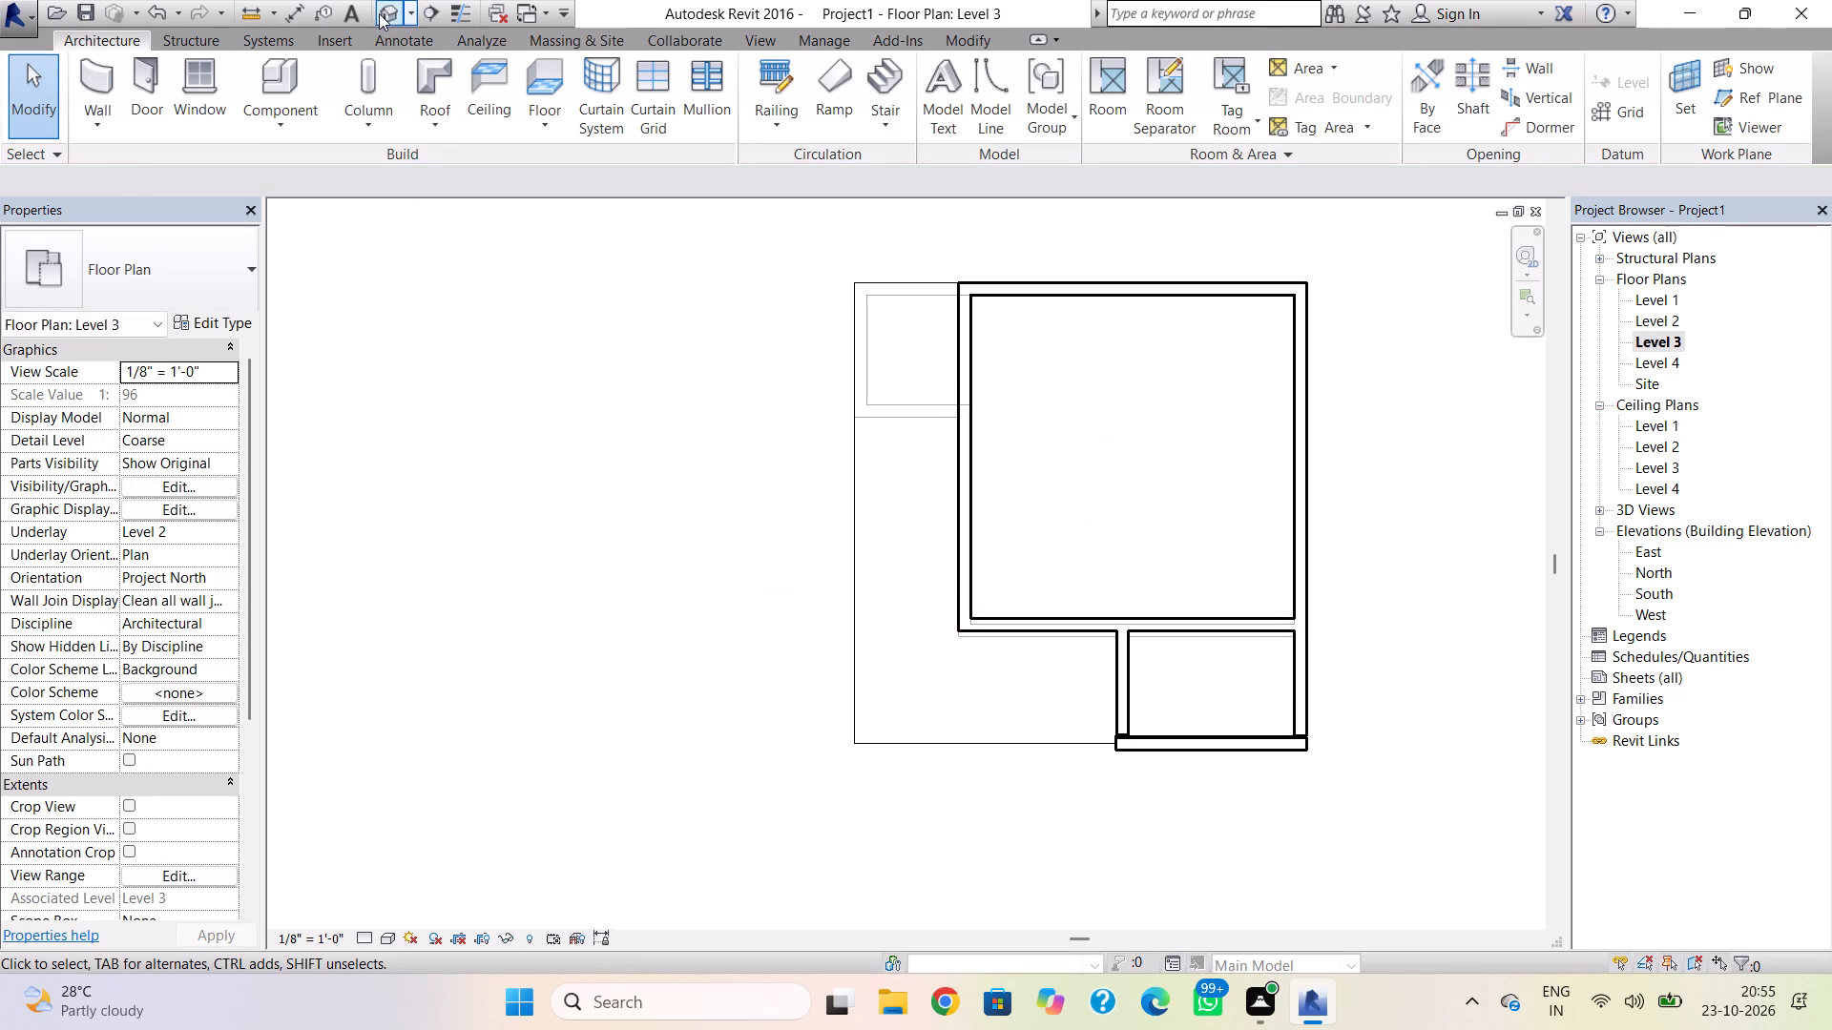
pyautogui.click(379, 13)
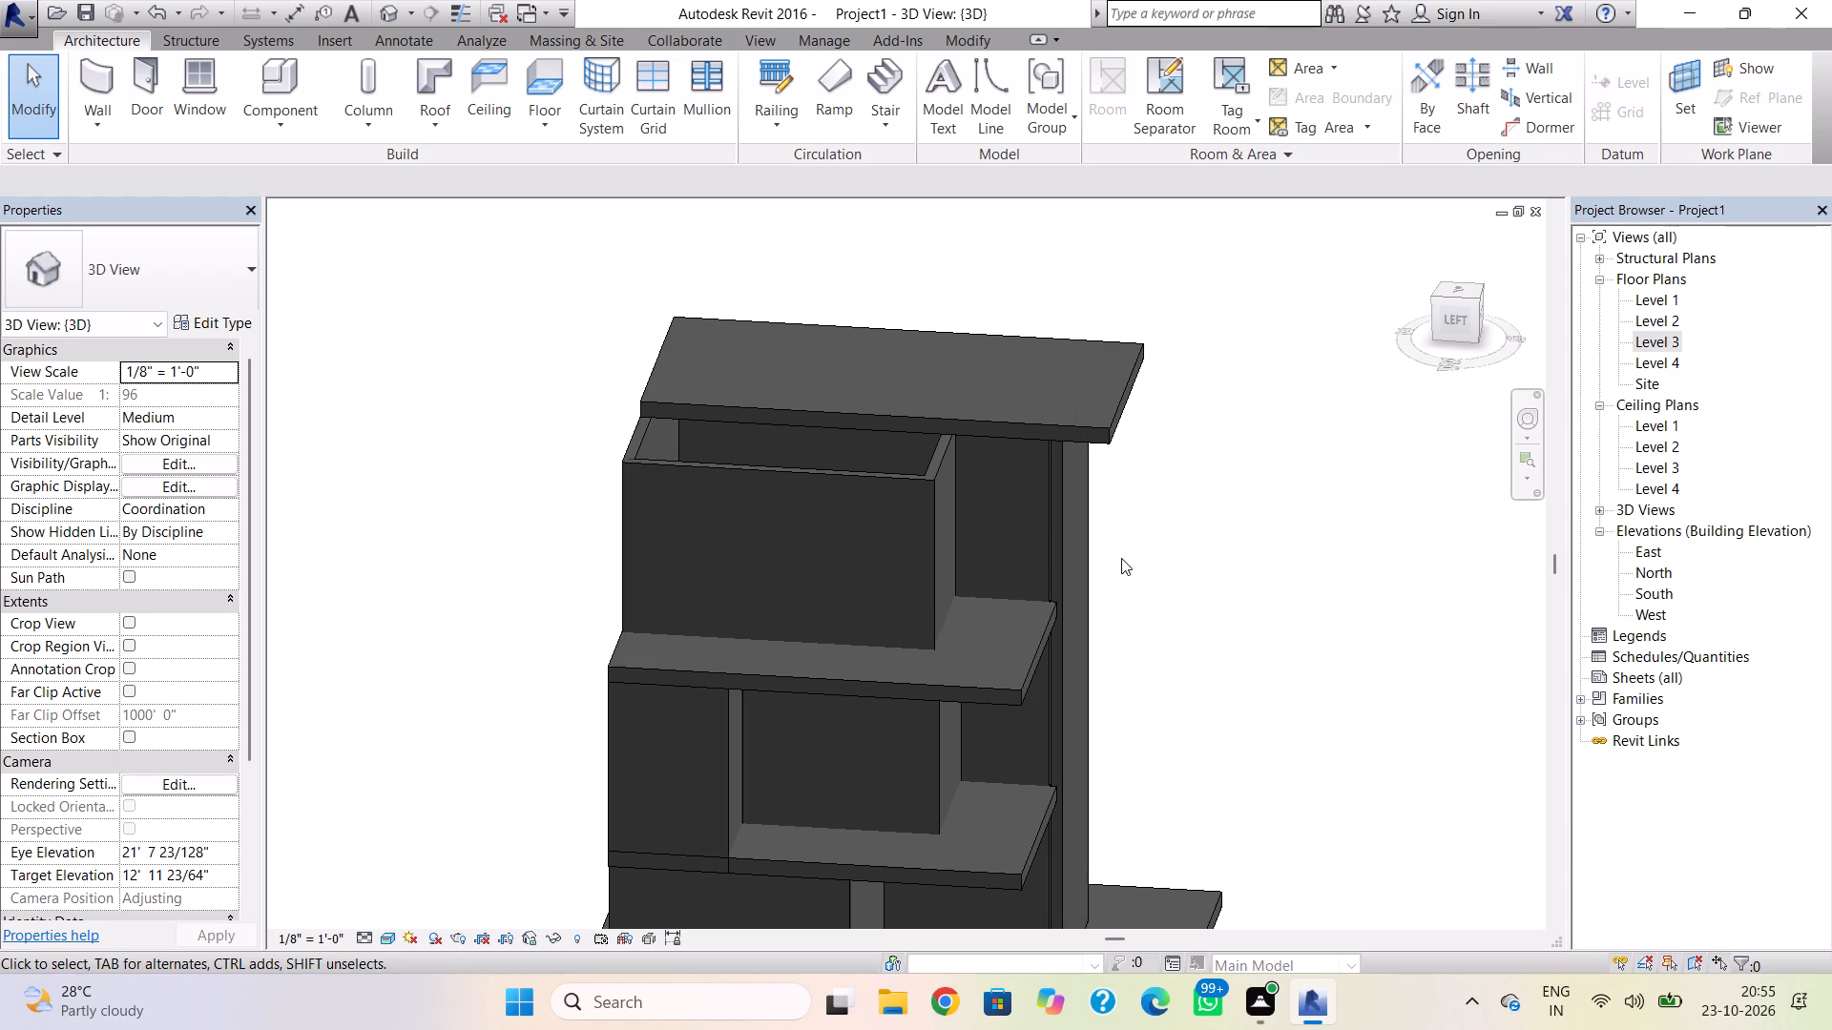
pyautogui.keyDown('shift'); pyautogui.moveTo(1110, 643); pyautogui.dragTo(1031, 605, button='right'); pyautogui.keyUp('shift')
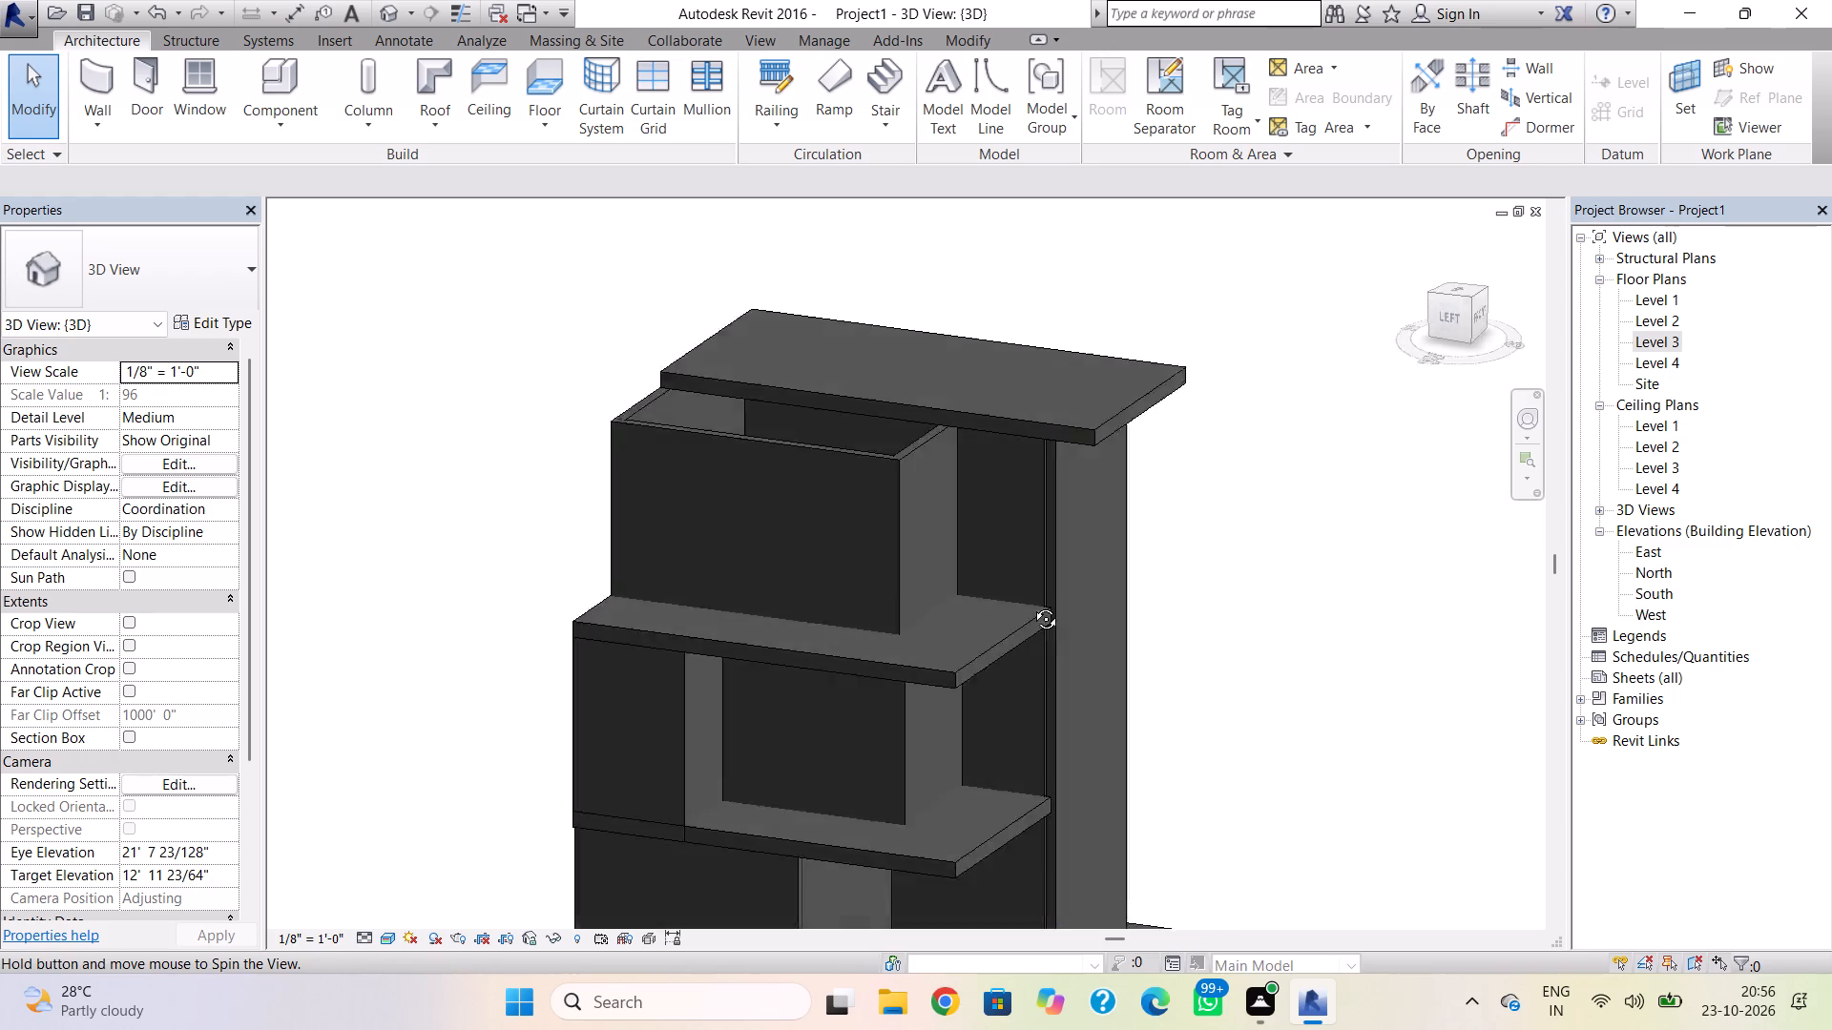
pyautogui.keyDown('shift'); pyautogui.moveTo(1031, 605); pyautogui.dragTo(1016, 669, button='right'); pyautogui.keyUp('shift')
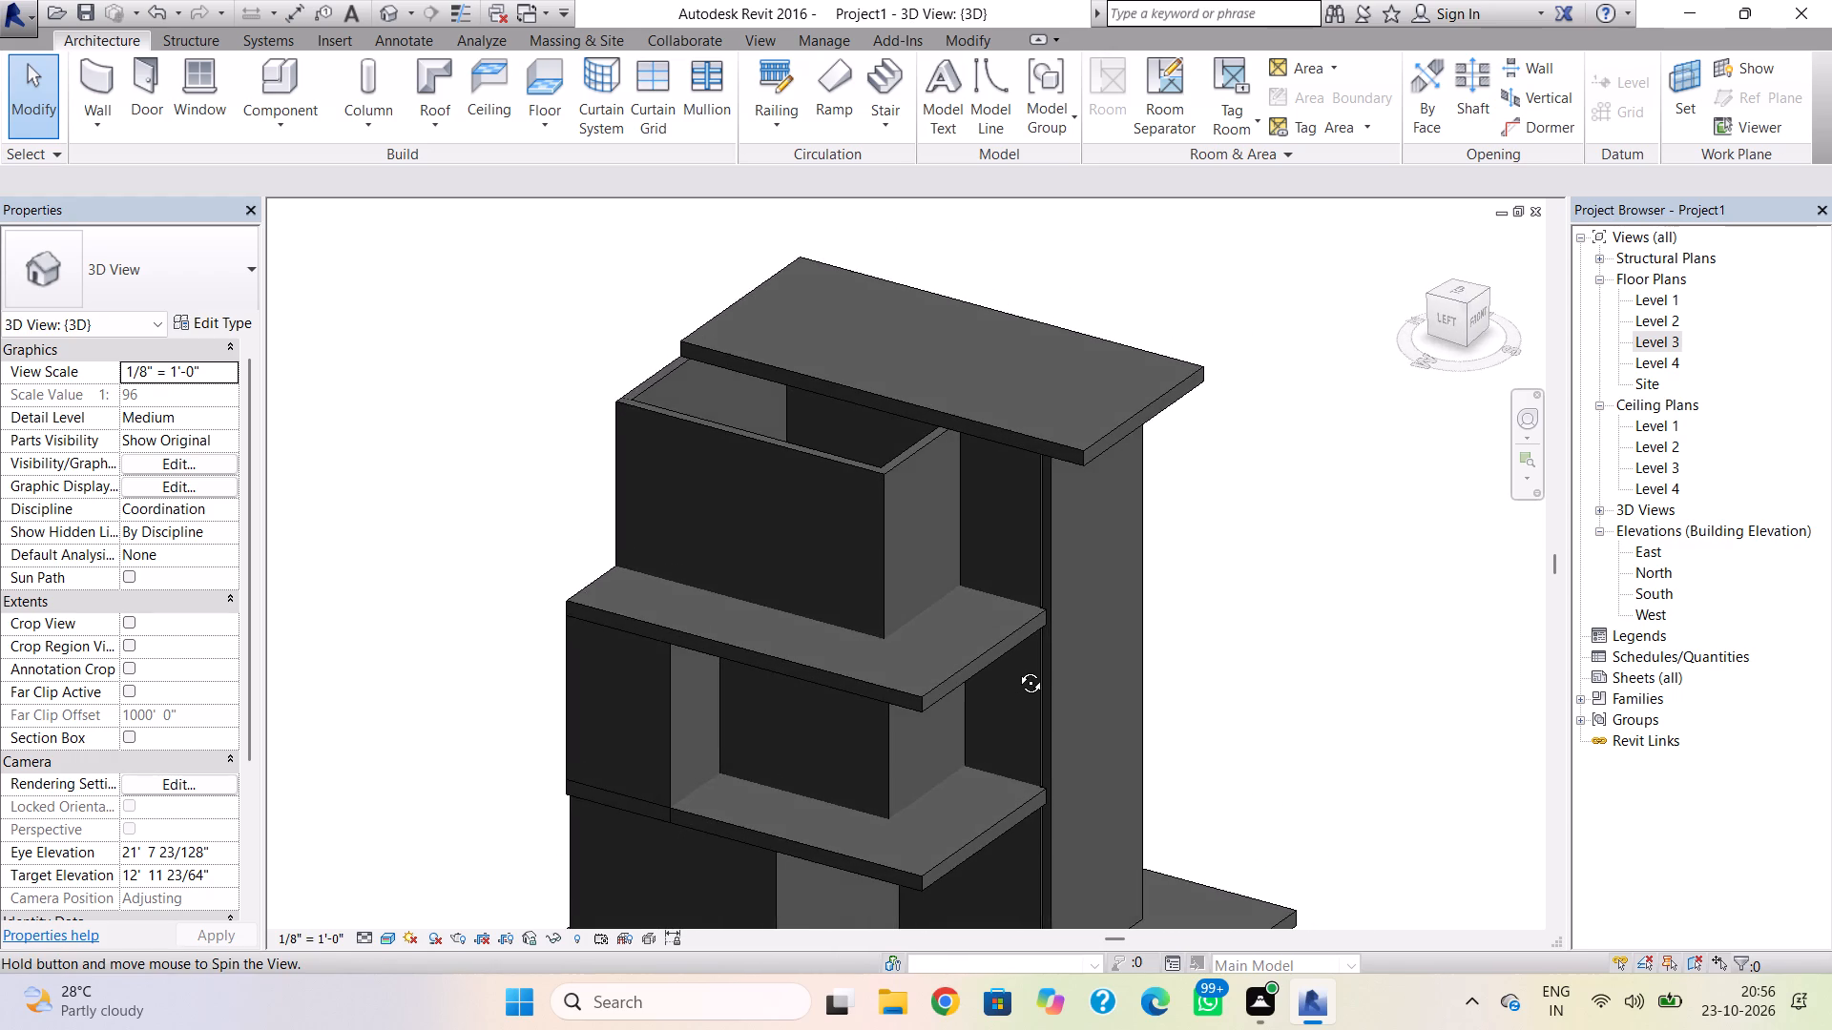
pyautogui.keyDown('shift'); pyautogui.moveTo(1016, 669); pyautogui.dragTo(1022, 660, button='right'); pyautogui.keyUp('shift')
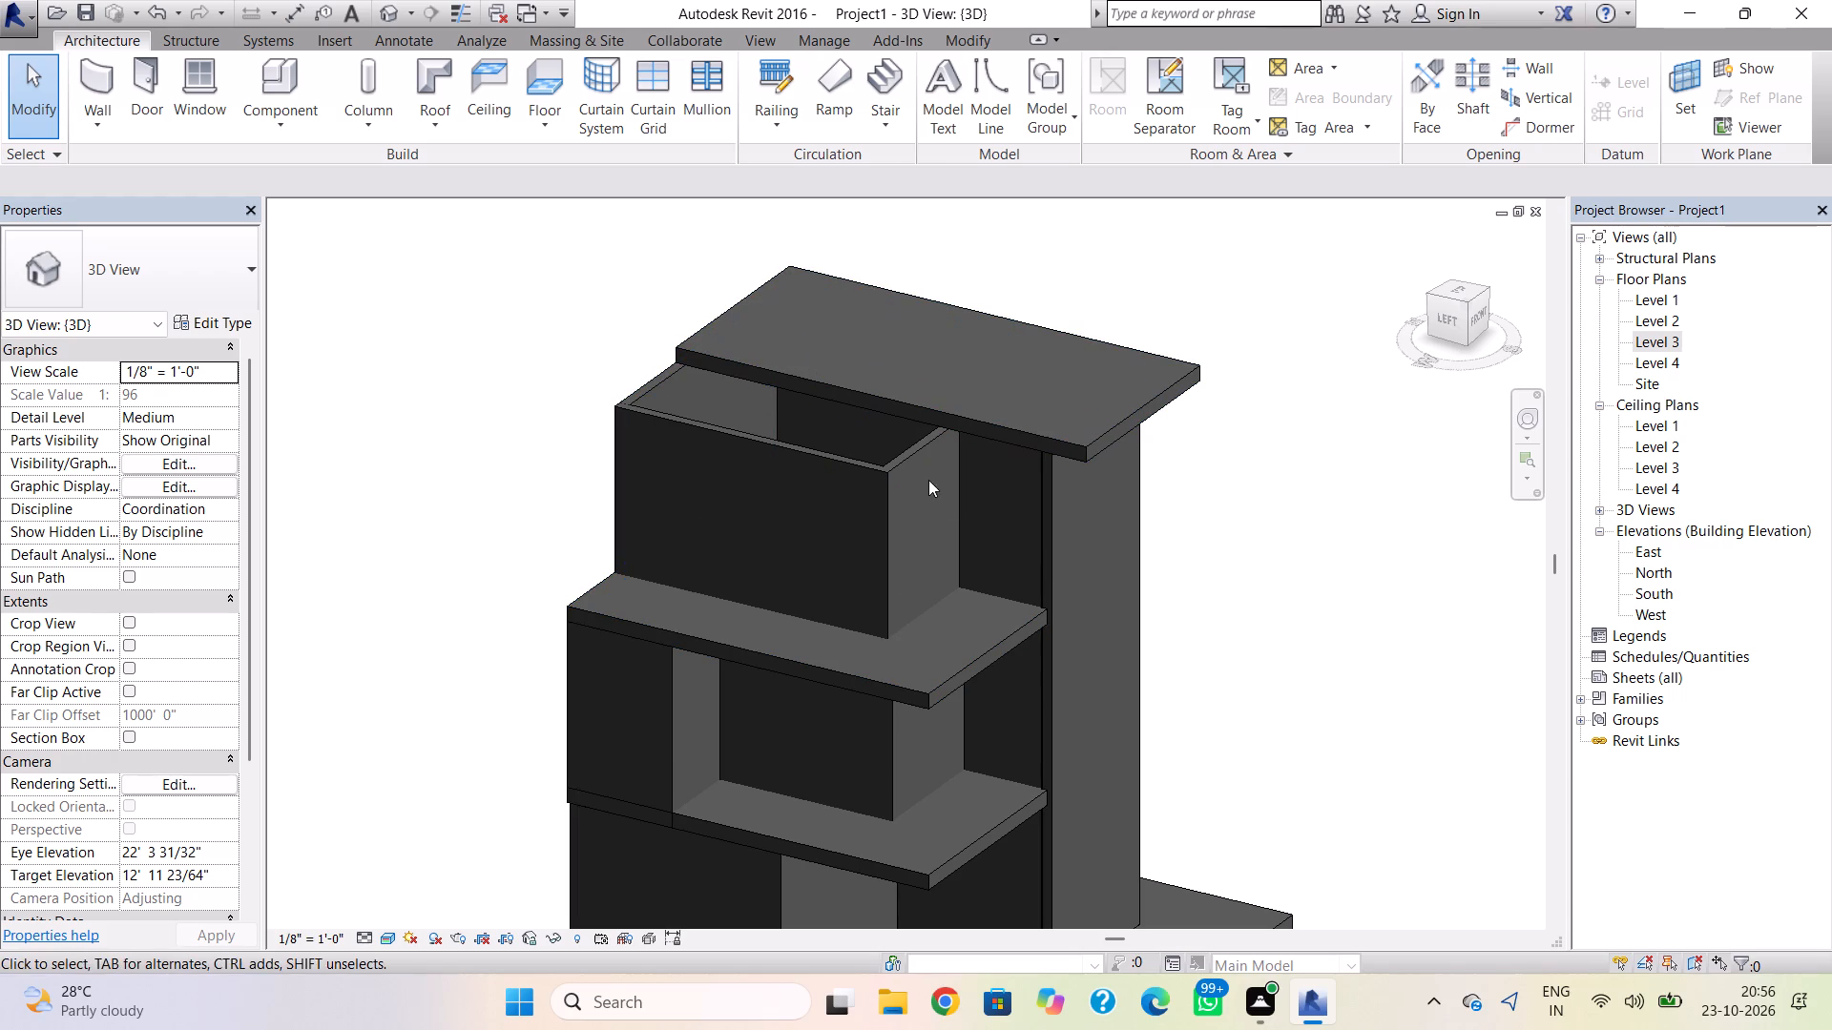
pyautogui.keyDown('shift'); pyautogui.moveTo(1283, 500); pyautogui.dragTo(1283, 501, button='right'); pyautogui.keyUp('shift')
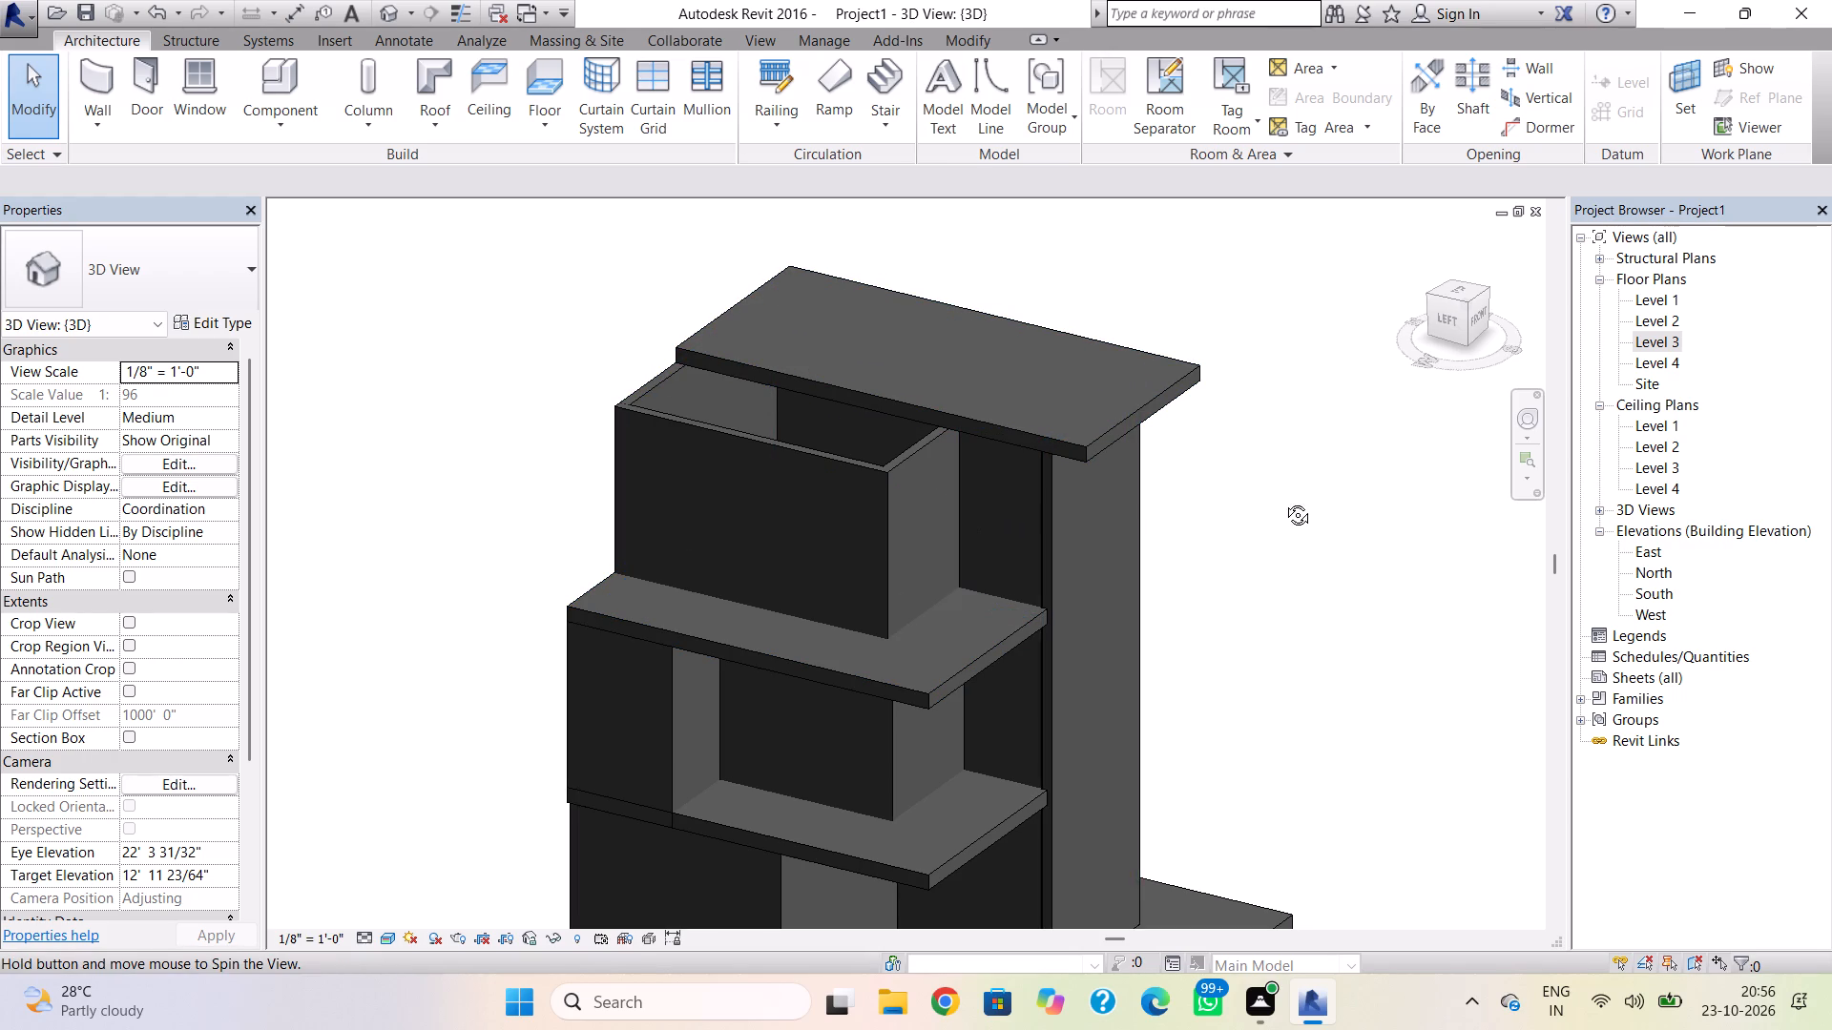
pyautogui.keyDown('shift'); pyautogui.moveTo(1283, 501); pyautogui.dragTo(804, 461, button='right'); pyautogui.keyUp('shift')
pyautogui.scroll(-3, 901, 505)
pyautogui.moveTo(919, 528); pyautogui.dragTo(926, 463, button='middle')
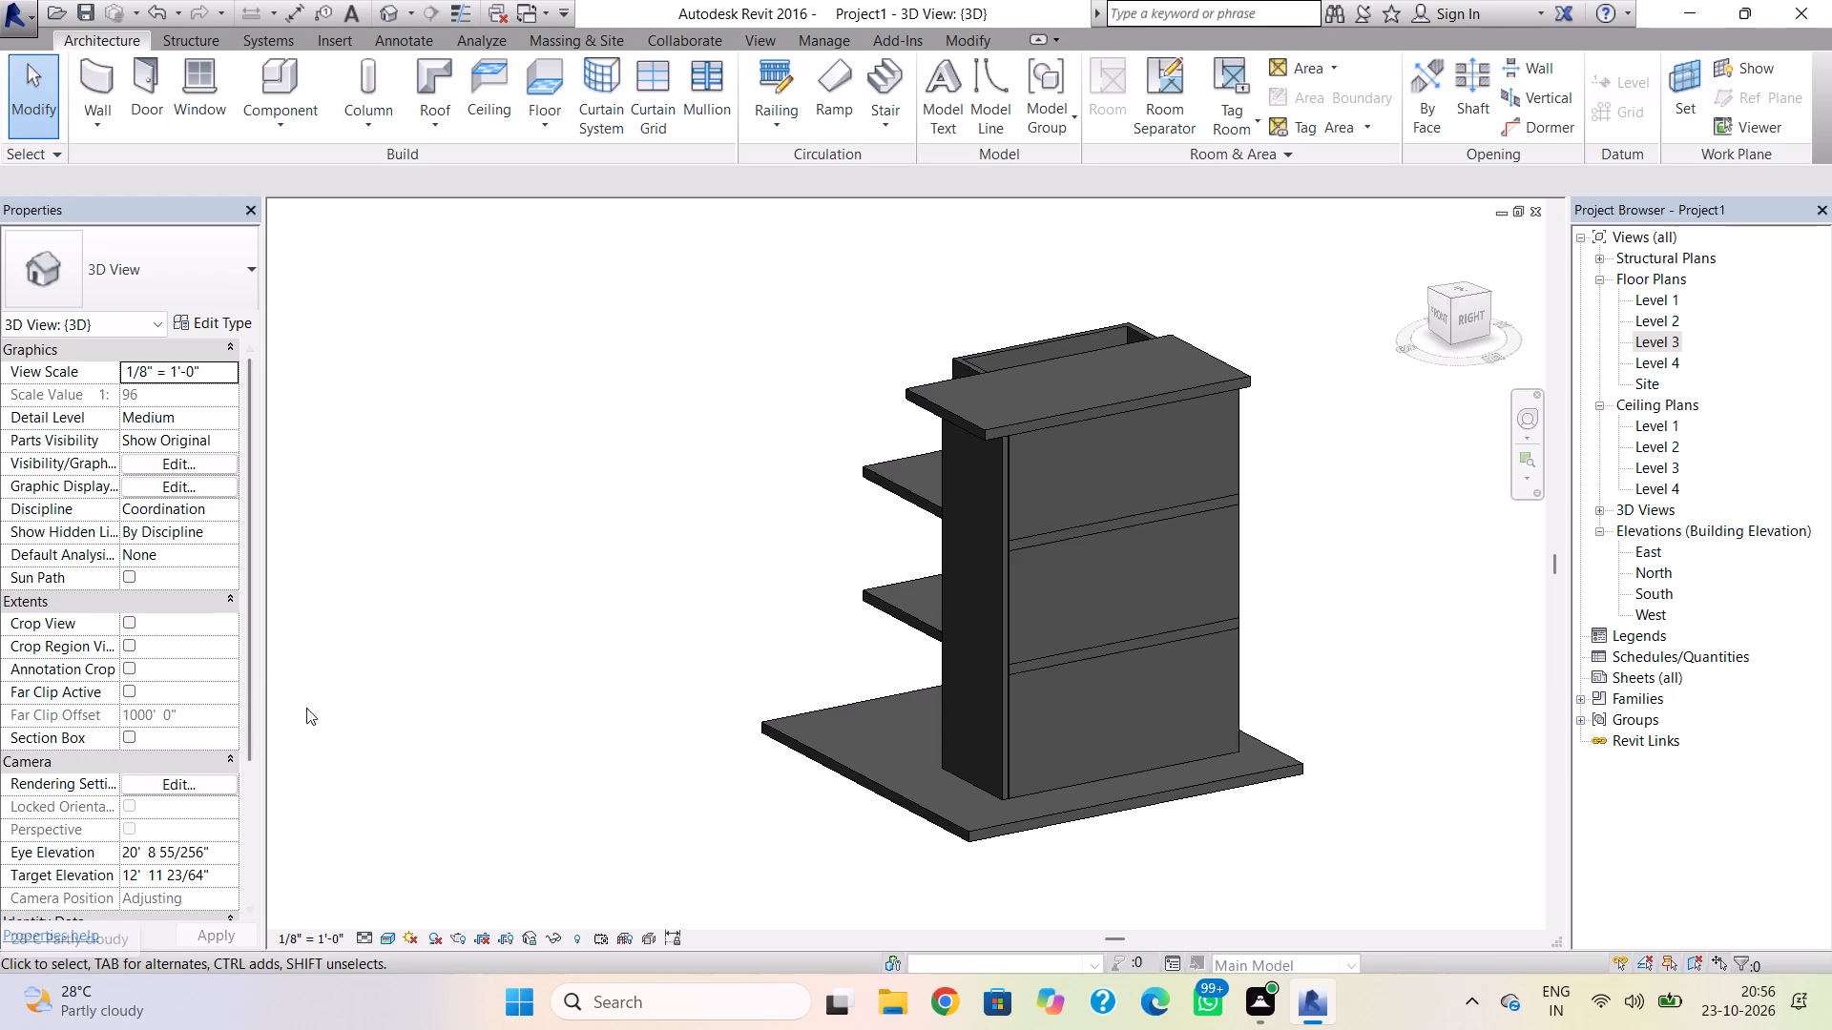
pyautogui.moveTo(565, 550); pyautogui.dragTo(779, 539, button='right')
pyautogui.moveTo(779, 539); pyautogui.dragTo(783, 540, button='right')
pyautogui.keyDown('shift'); pyautogui.moveTo(746, 564); pyautogui.dragTo(1107, 458, button='right'); pyautogui.keyUp('shift')
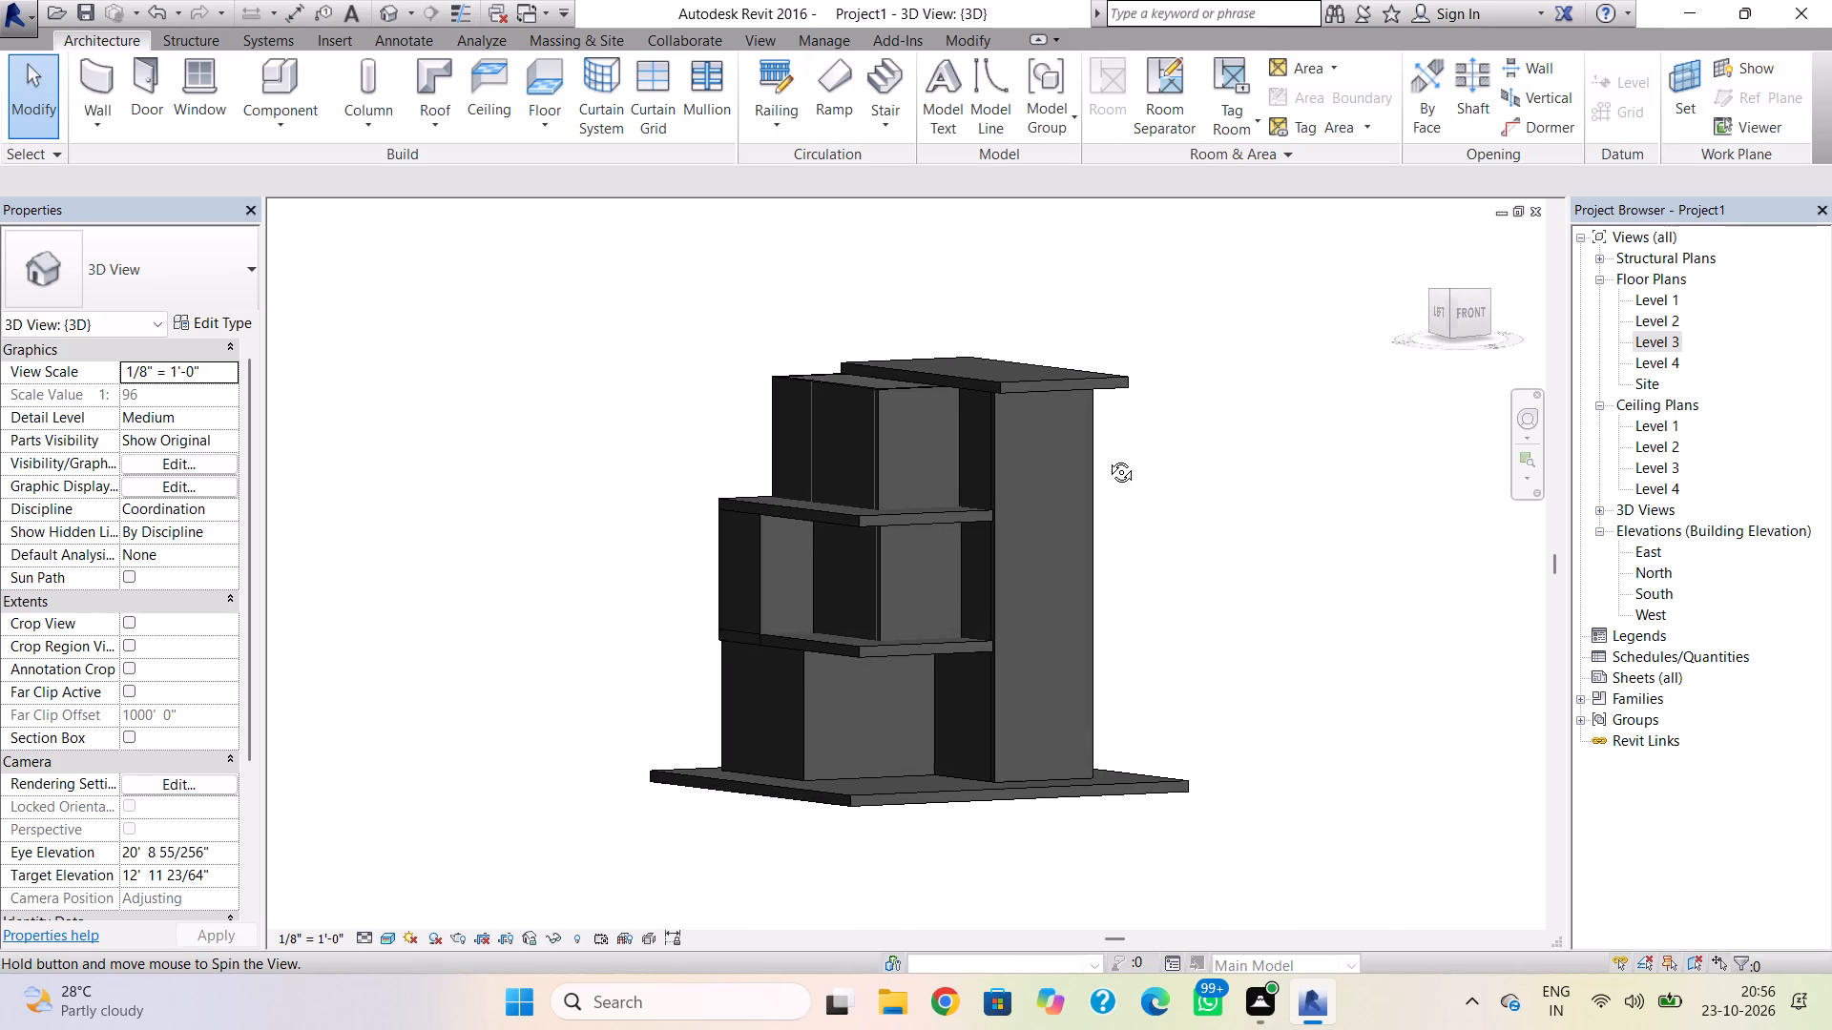
pyautogui.keyDown('shift'); pyautogui.moveTo(1107, 458); pyautogui.dragTo(1075, 490, button='right'); pyautogui.keyUp('shift')
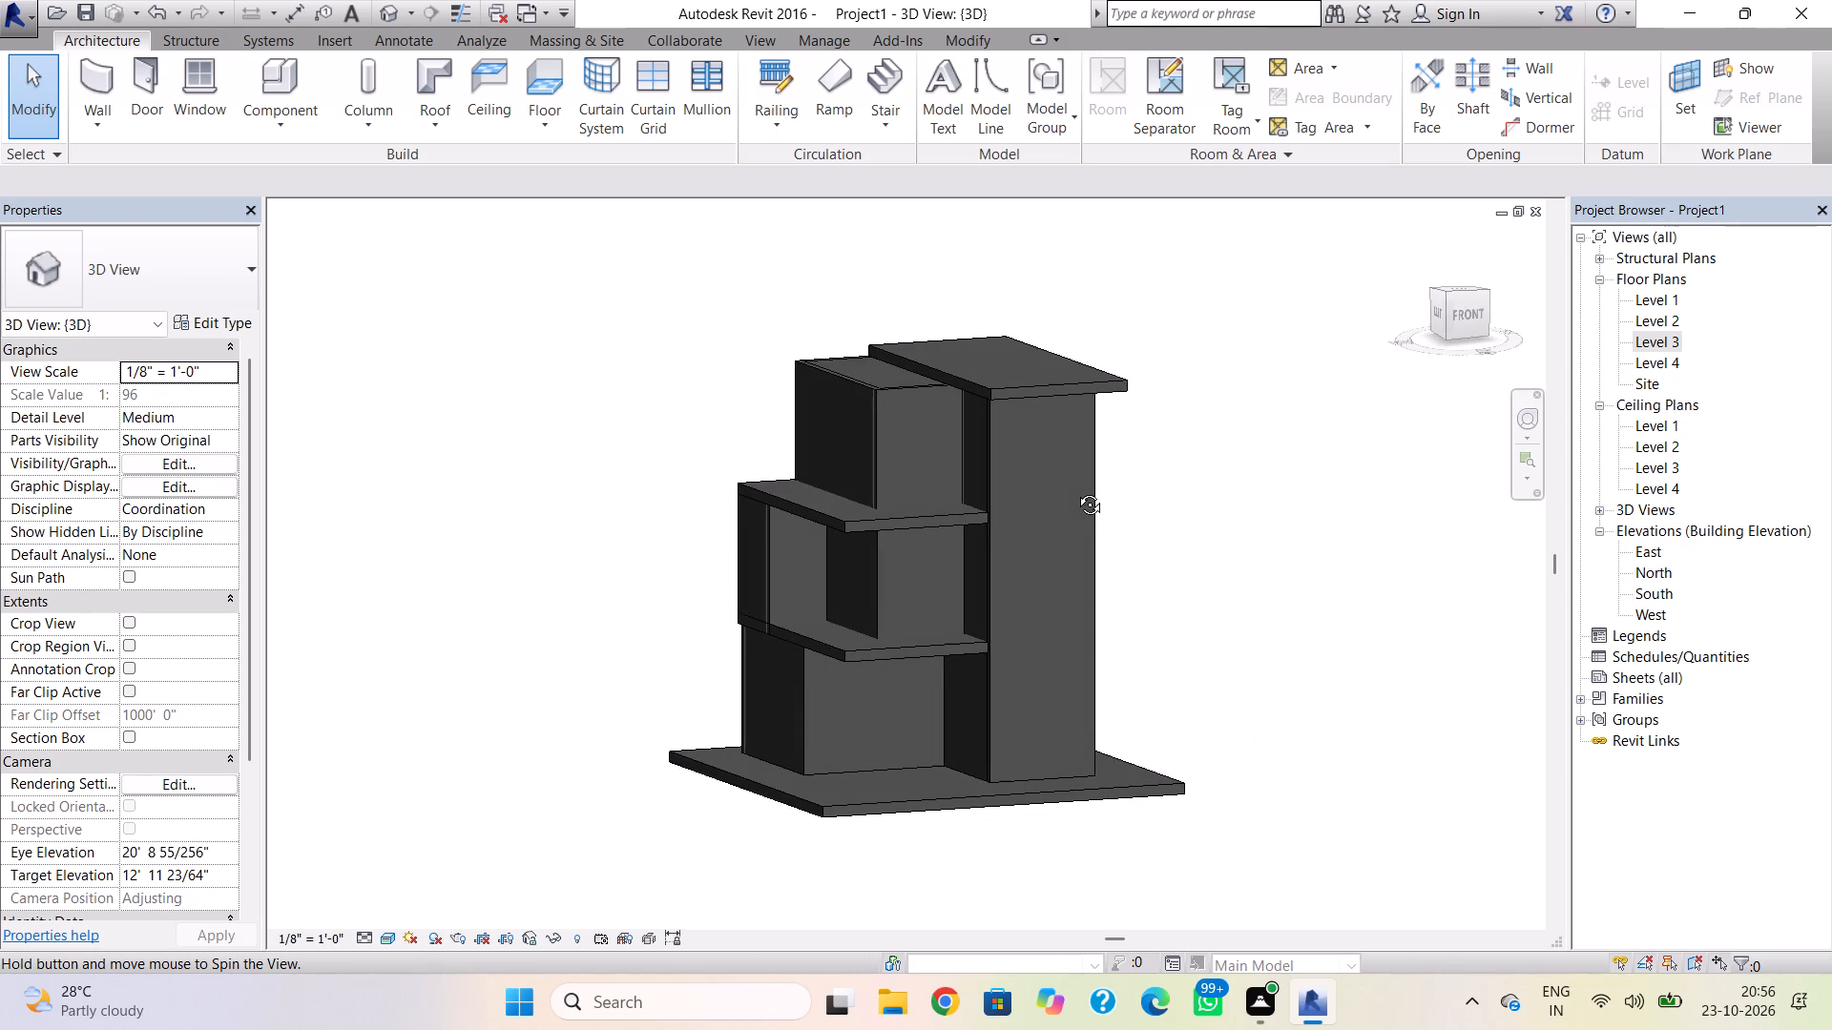
pyautogui.keyDown('shift'); pyautogui.moveTo(1075, 490); pyautogui.dragTo(995, 495, button='right'); pyautogui.keyUp('shift')
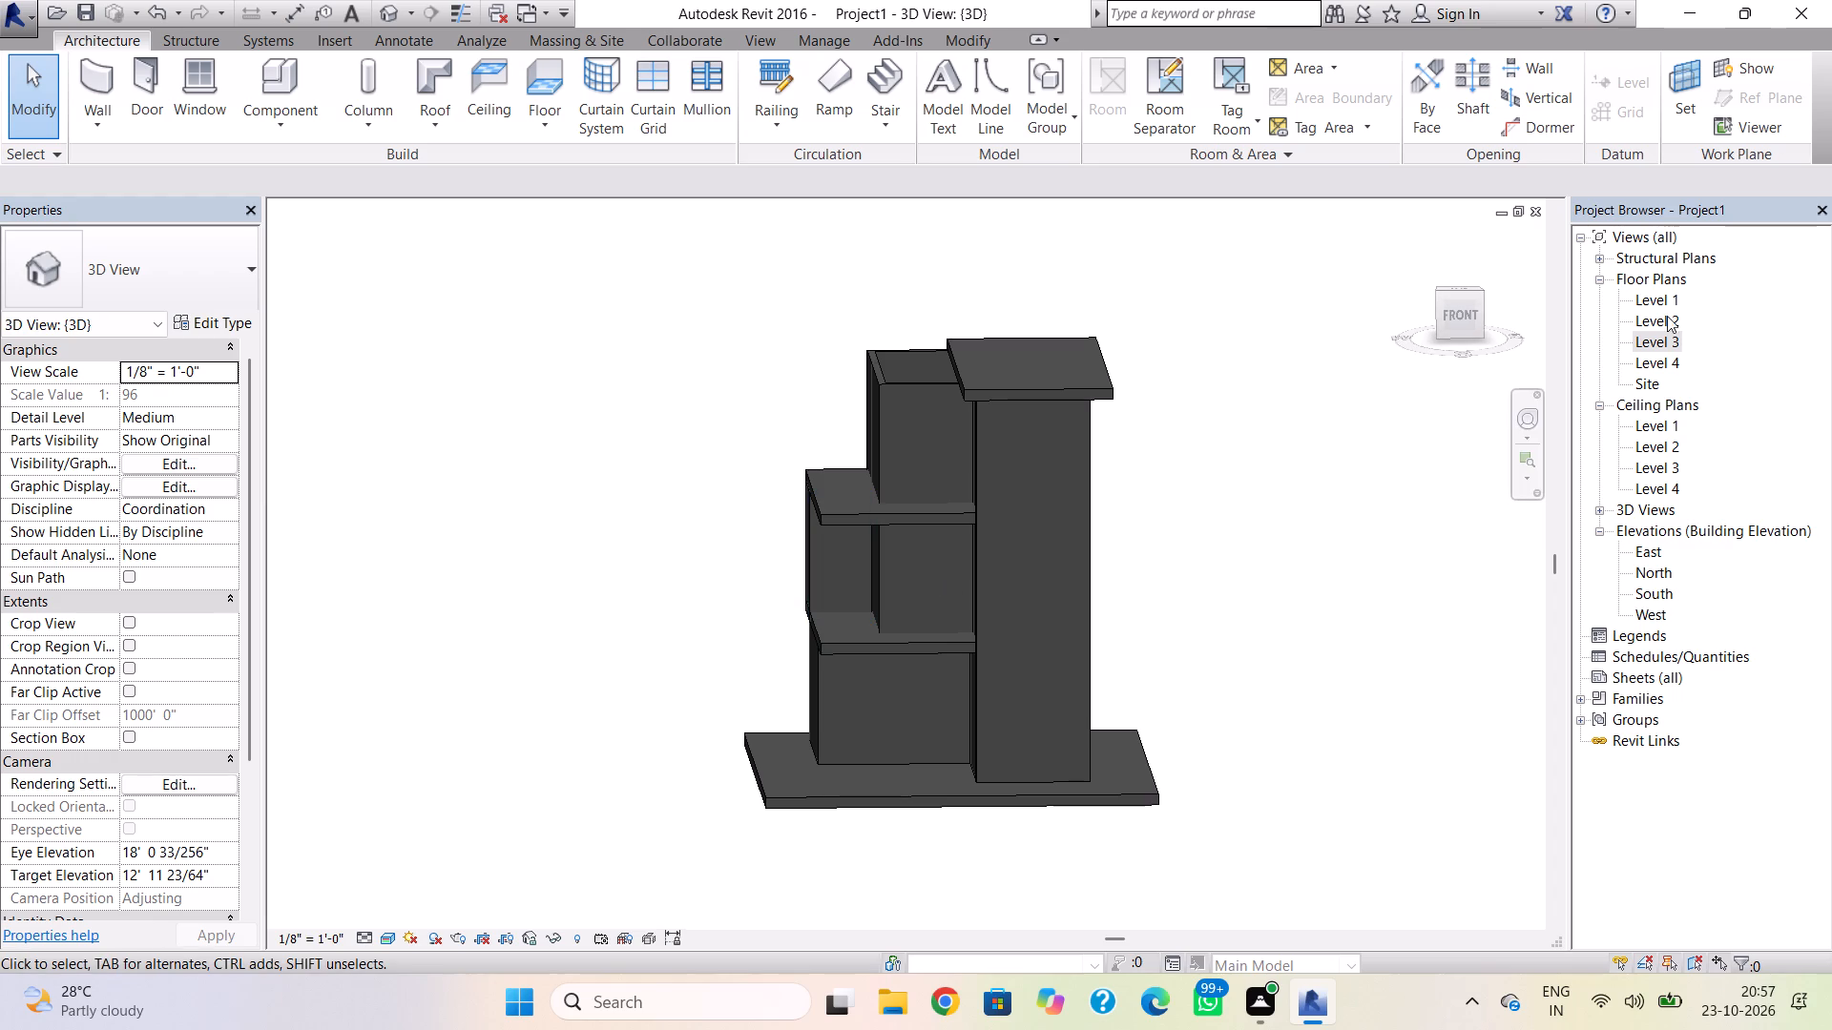
# Examine the Level 1 floor plan around the southern walls.
pyautogui.doubleClick(1655, 295)
pyautogui.scroll(-5, 1084, 632)
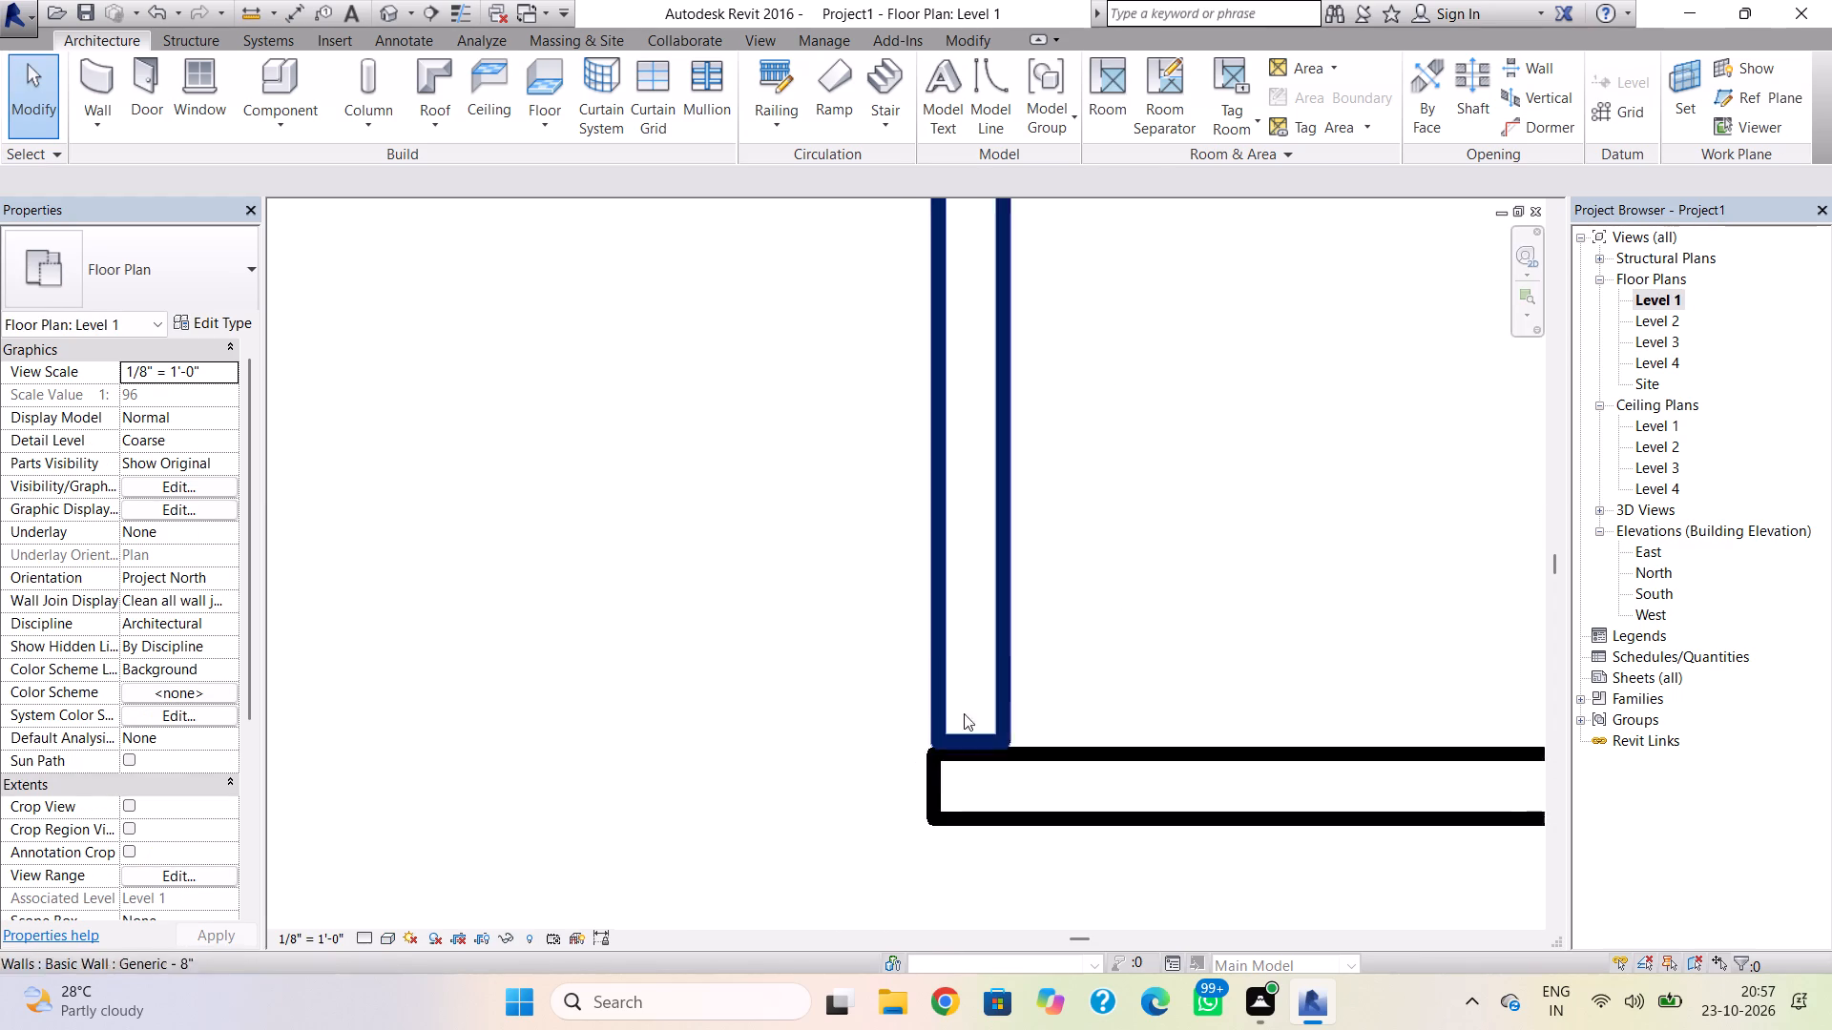
pyautogui.scroll(-6, 958, 713)
pyautogui.scroll(1, 961, 711)
pyautogui.moveTo(961, 711); pyautogui.dragTo(740, 682, button='middle')
pyautogui.scroll(-8, 718, 662)
pyautogui.moveTo(720, 664); pyautogui.dragTo(865, 617, button='middle')
# On Level 2, place an 18" x 18" rectangular architectural column near the slab's open southwest corner, about 4' 11" west and 4' 6" south of the walls.
pyautogui.doubleClick(1651, 313)
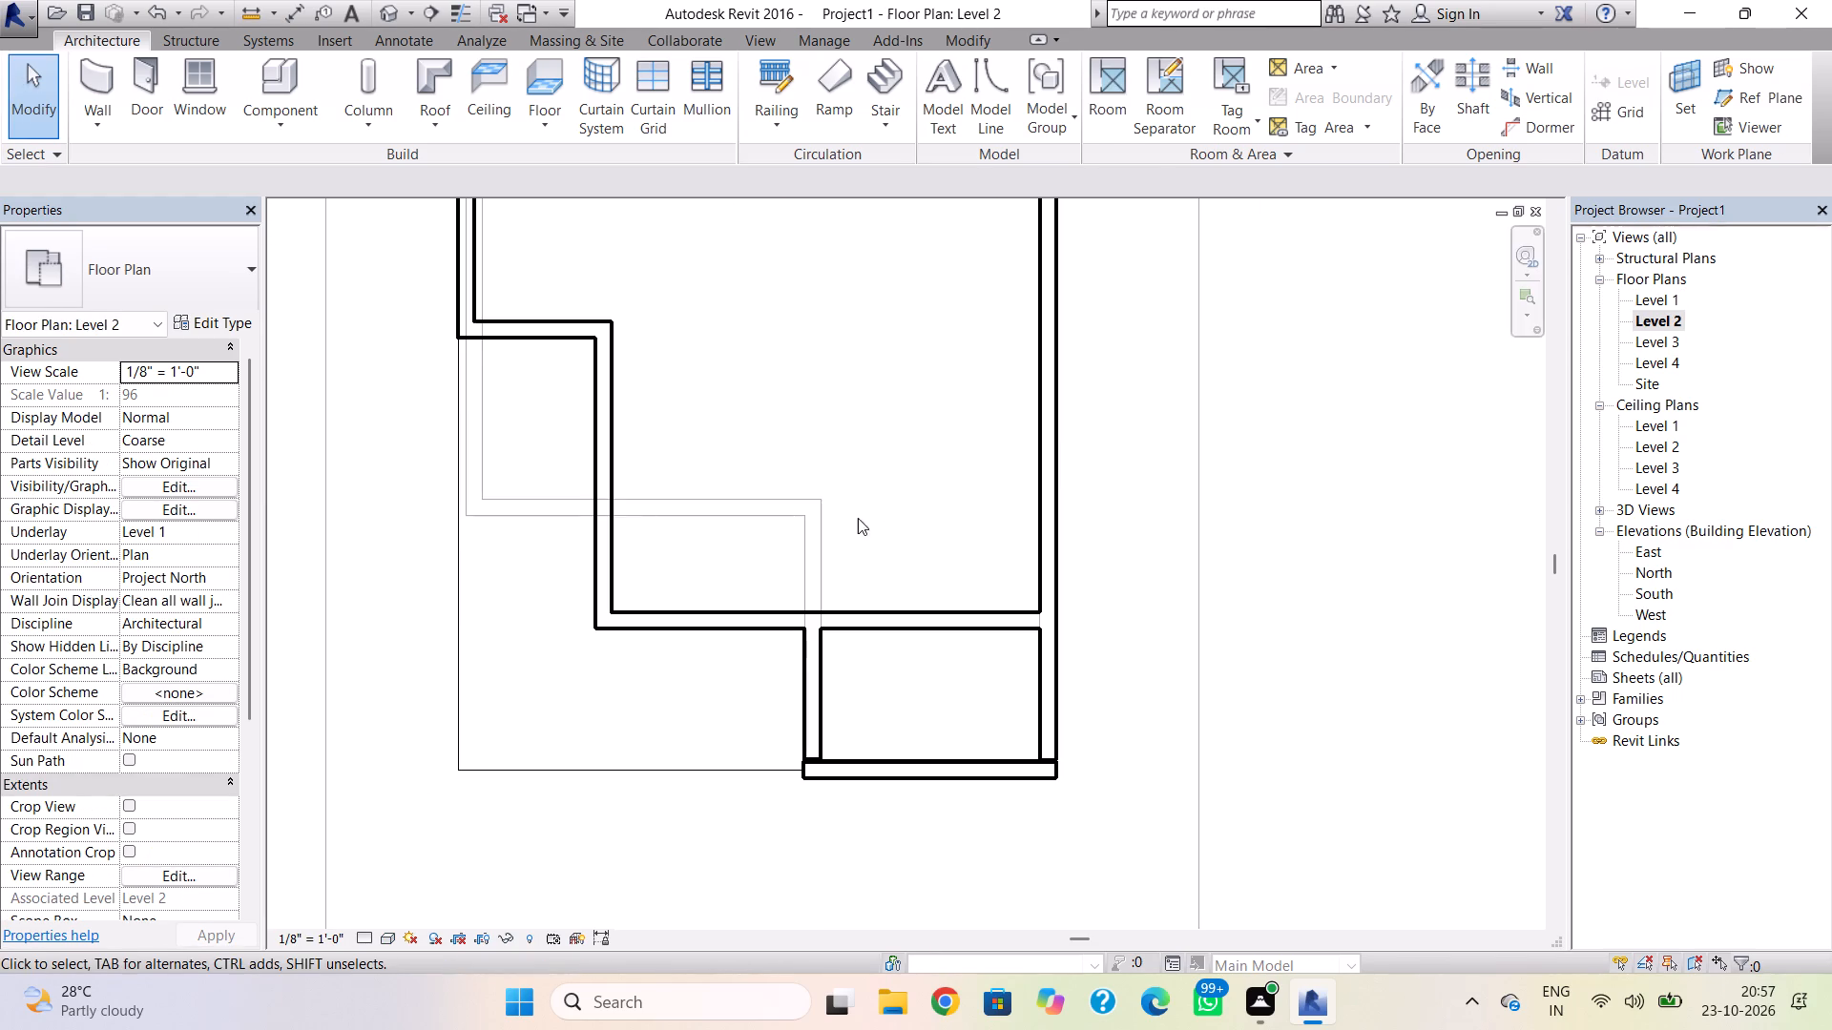
pyautogui.scroll(-3, 807, 559)
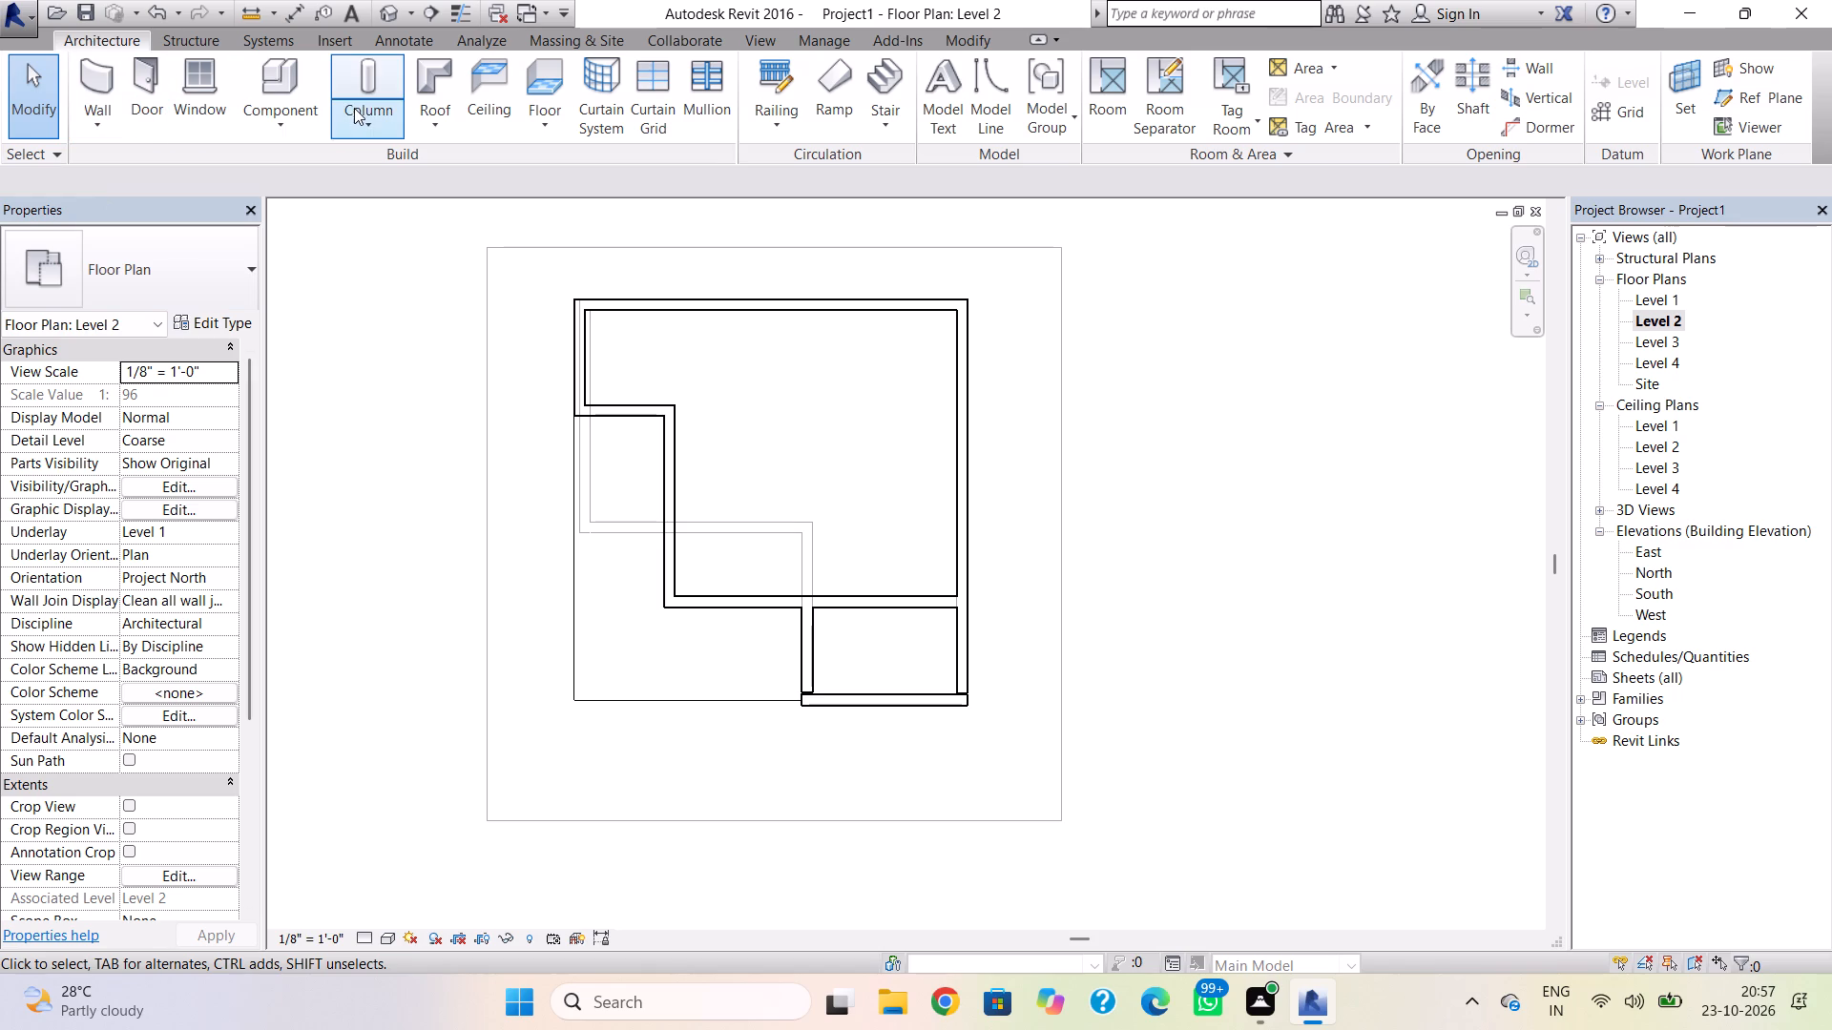
pyautogui.click(354, 108)
pyautogui.click(378, 200)
pyautogui.click(132, 272)
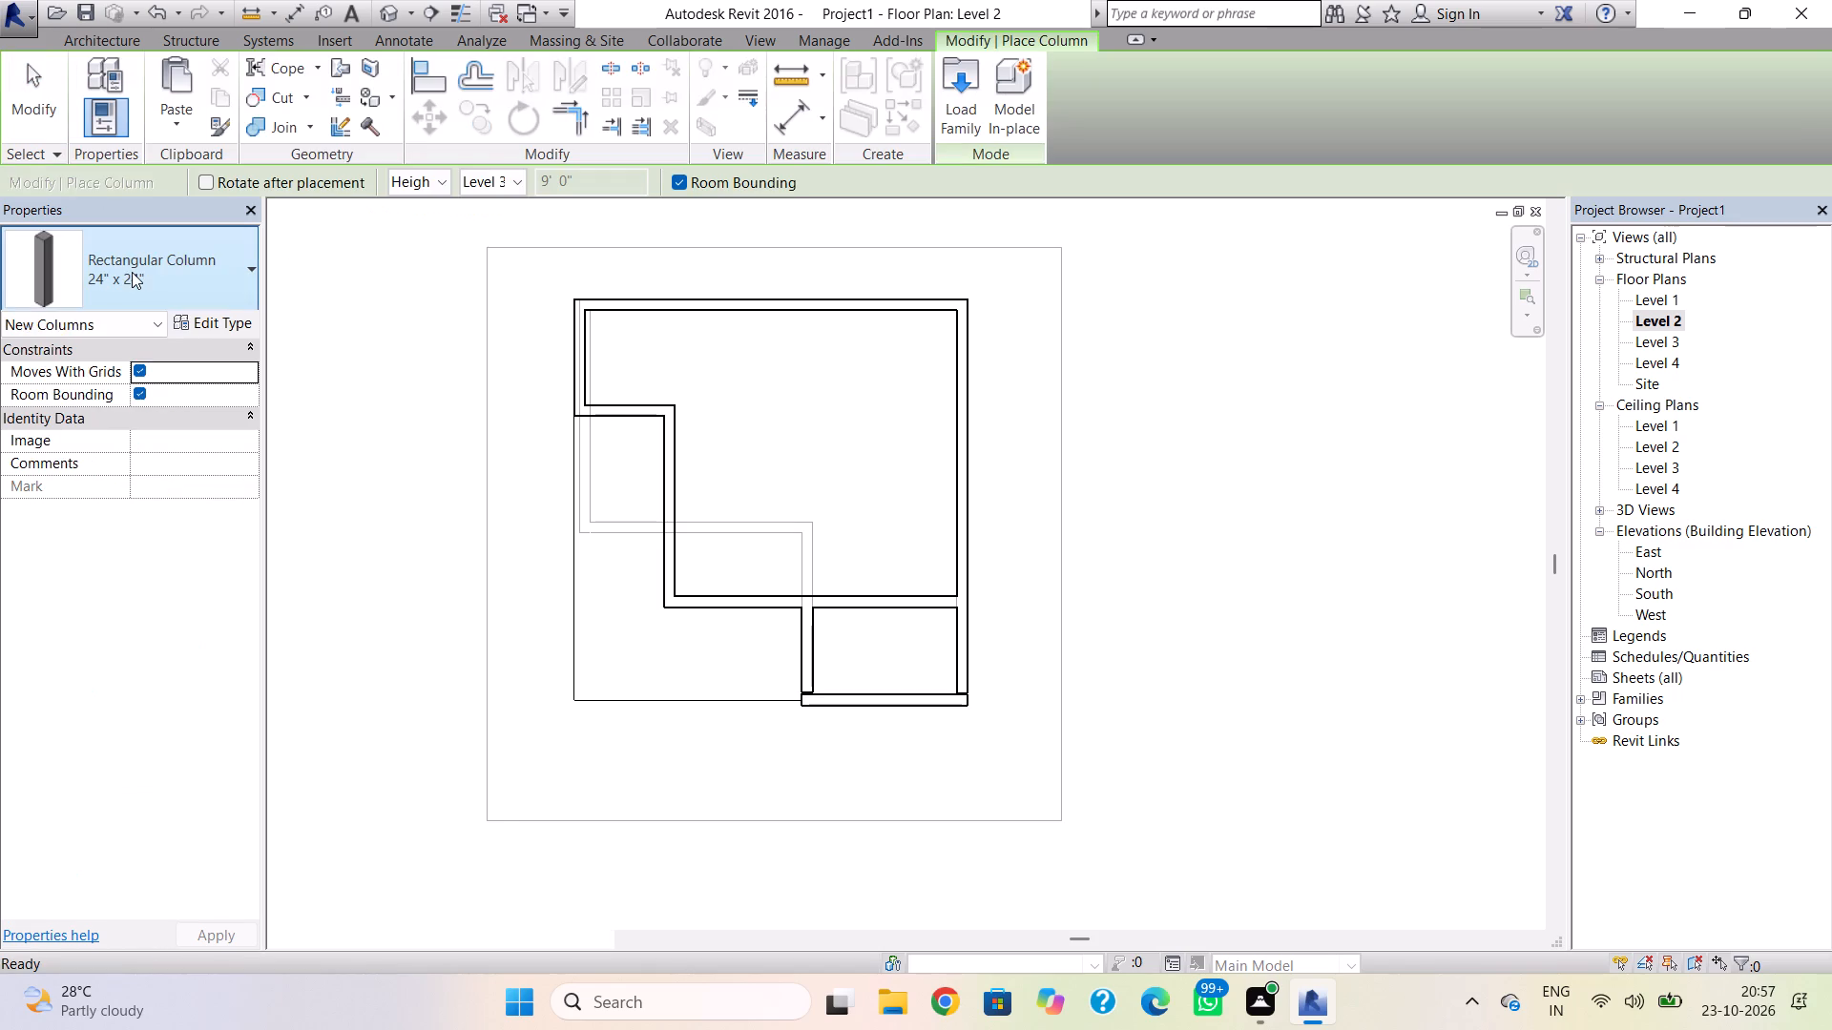
pyautogui.click(130, 398)
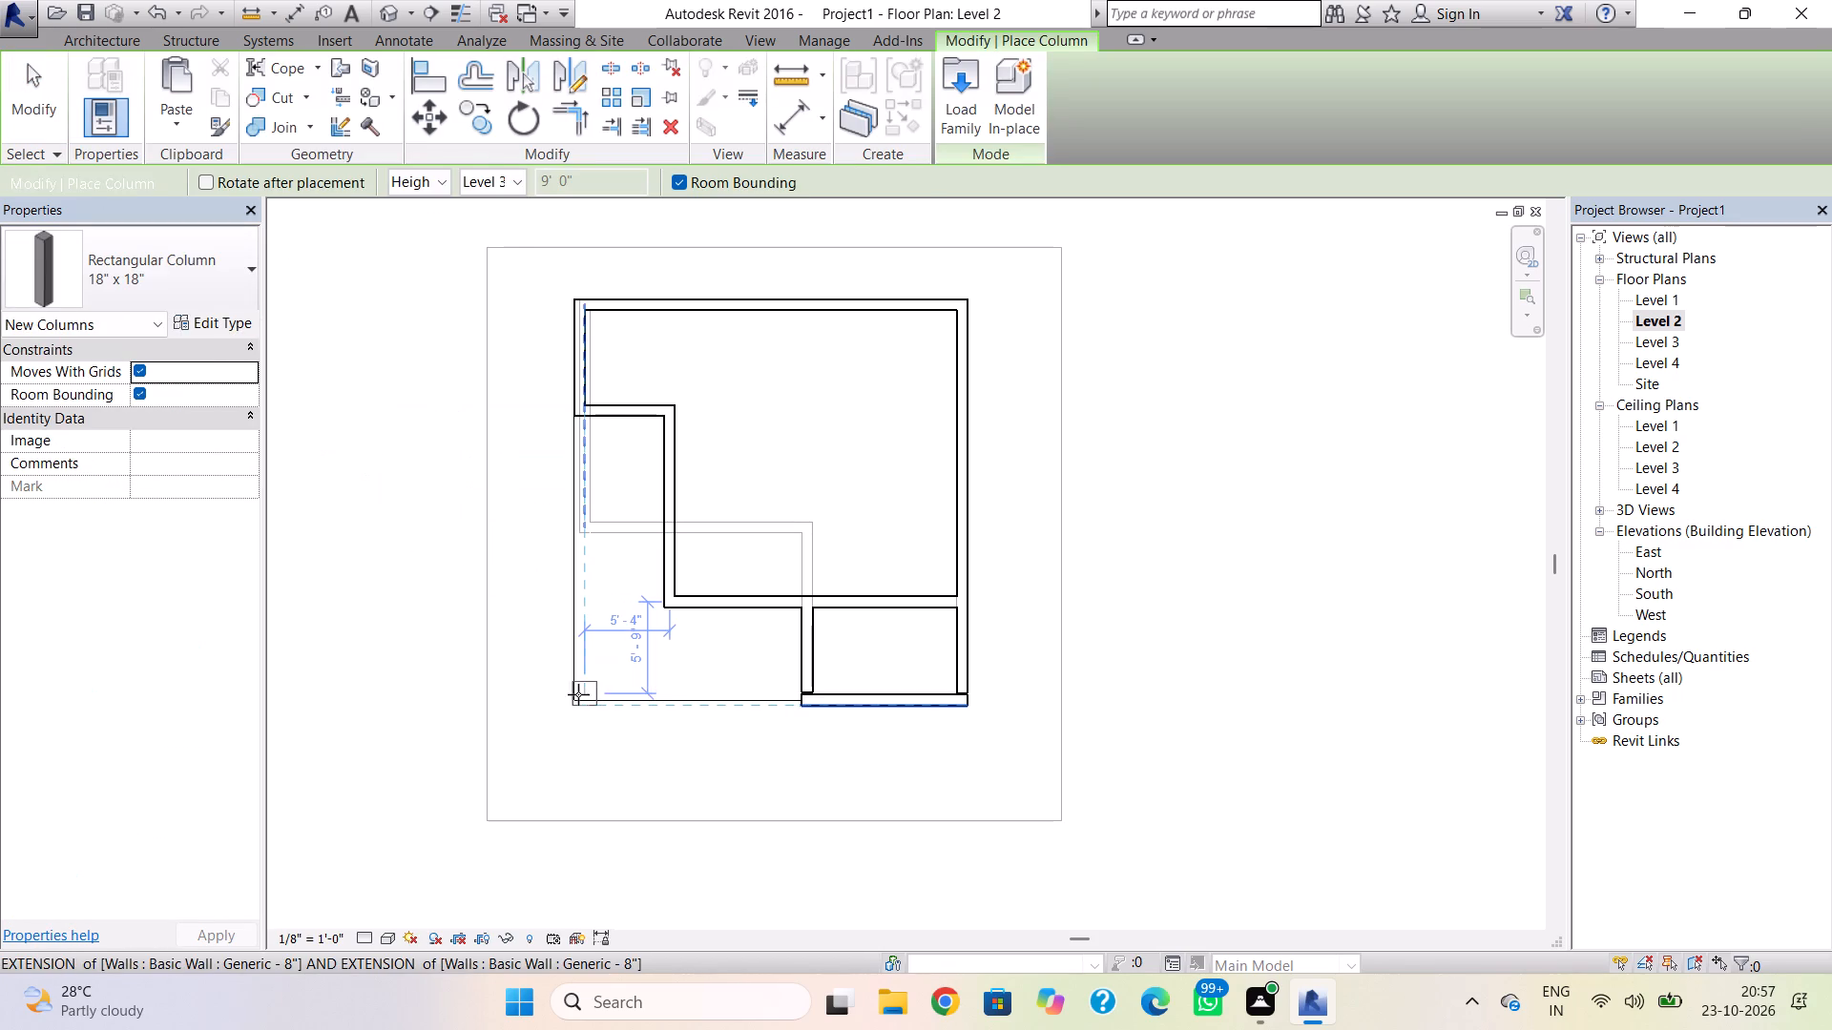
pyautogui.scroll(4, 586, 682)
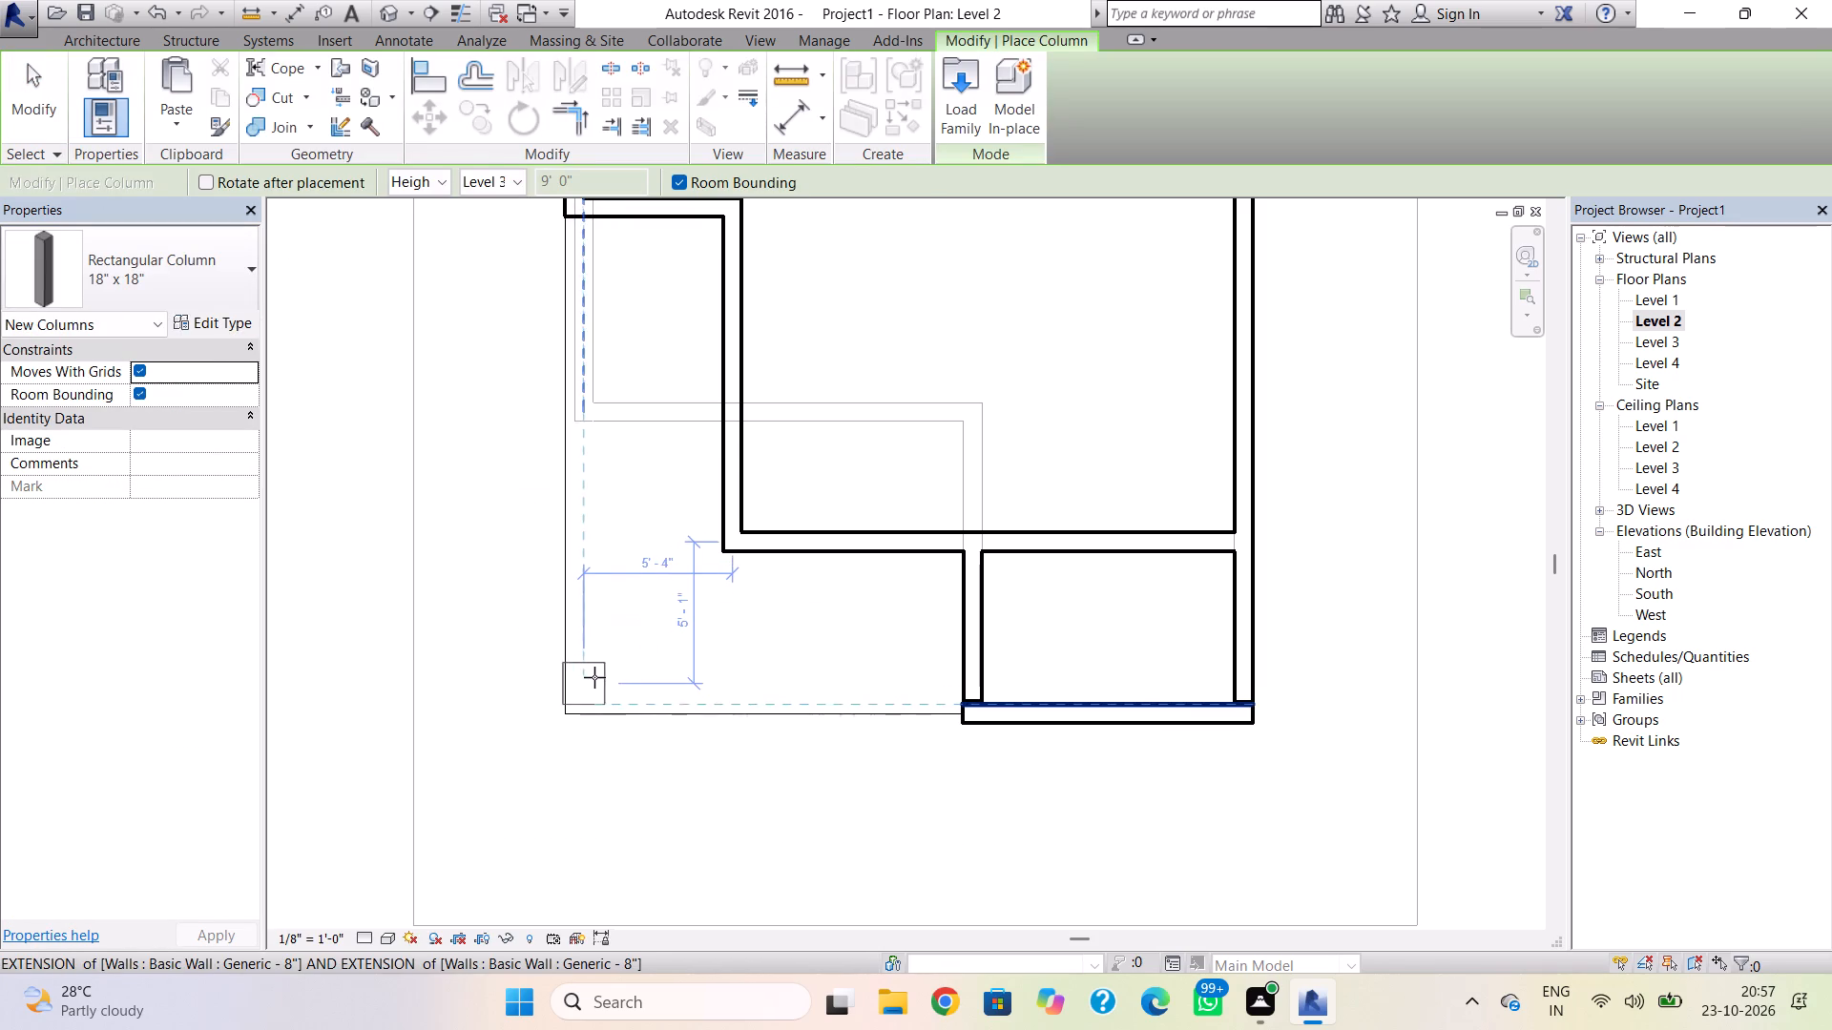
pyautogui.click(601, 669)
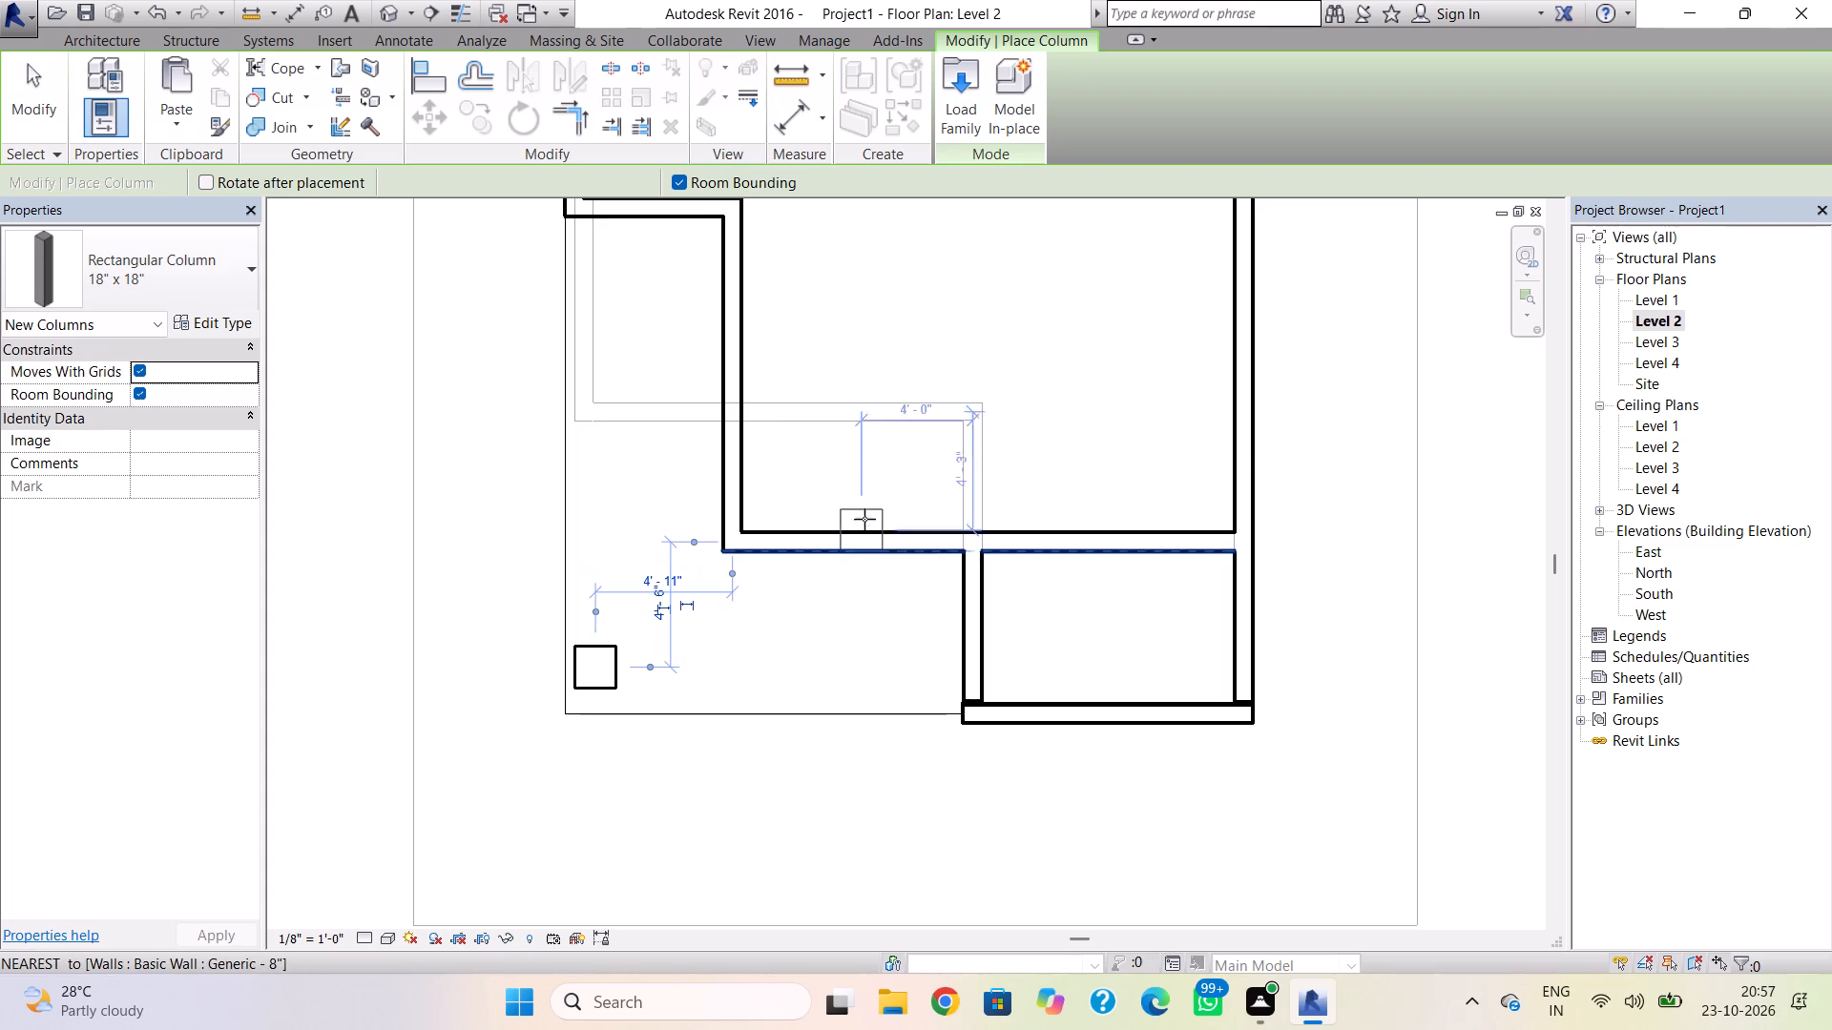
pyautogui.press('Escape')
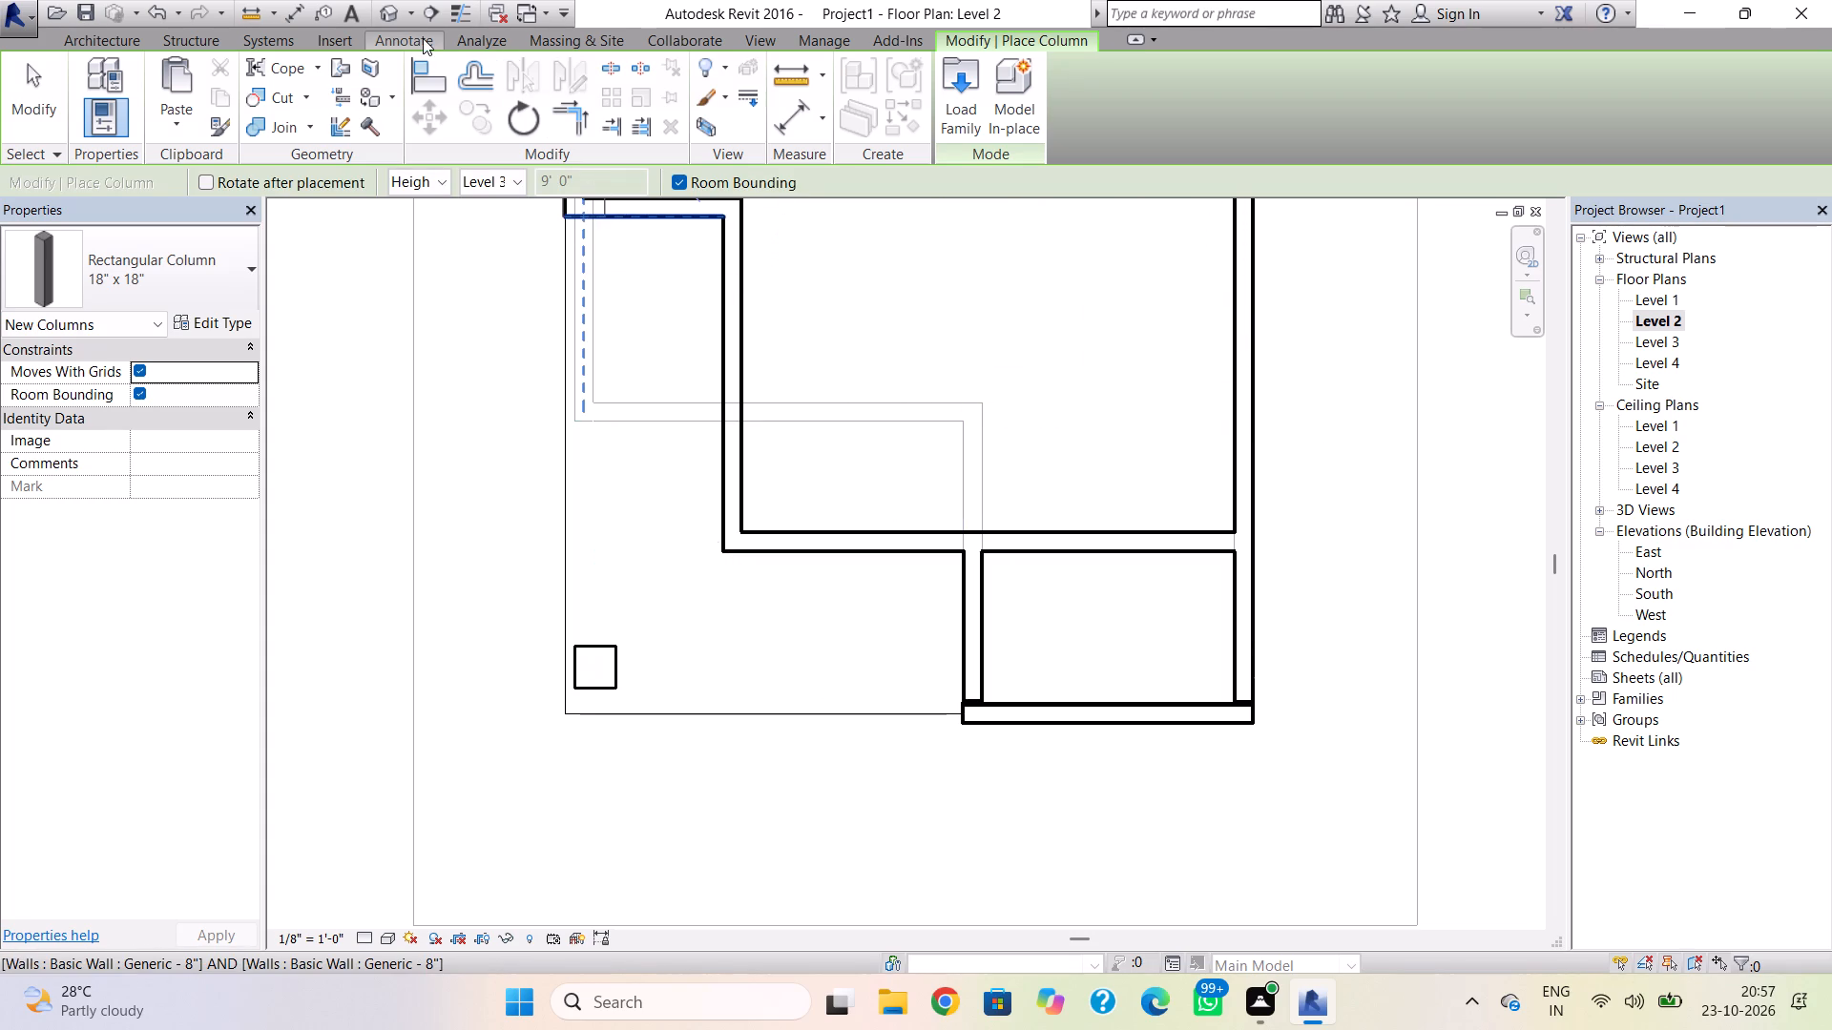
pyautogui.click(392, 18)
pyautogui.press('Escape')
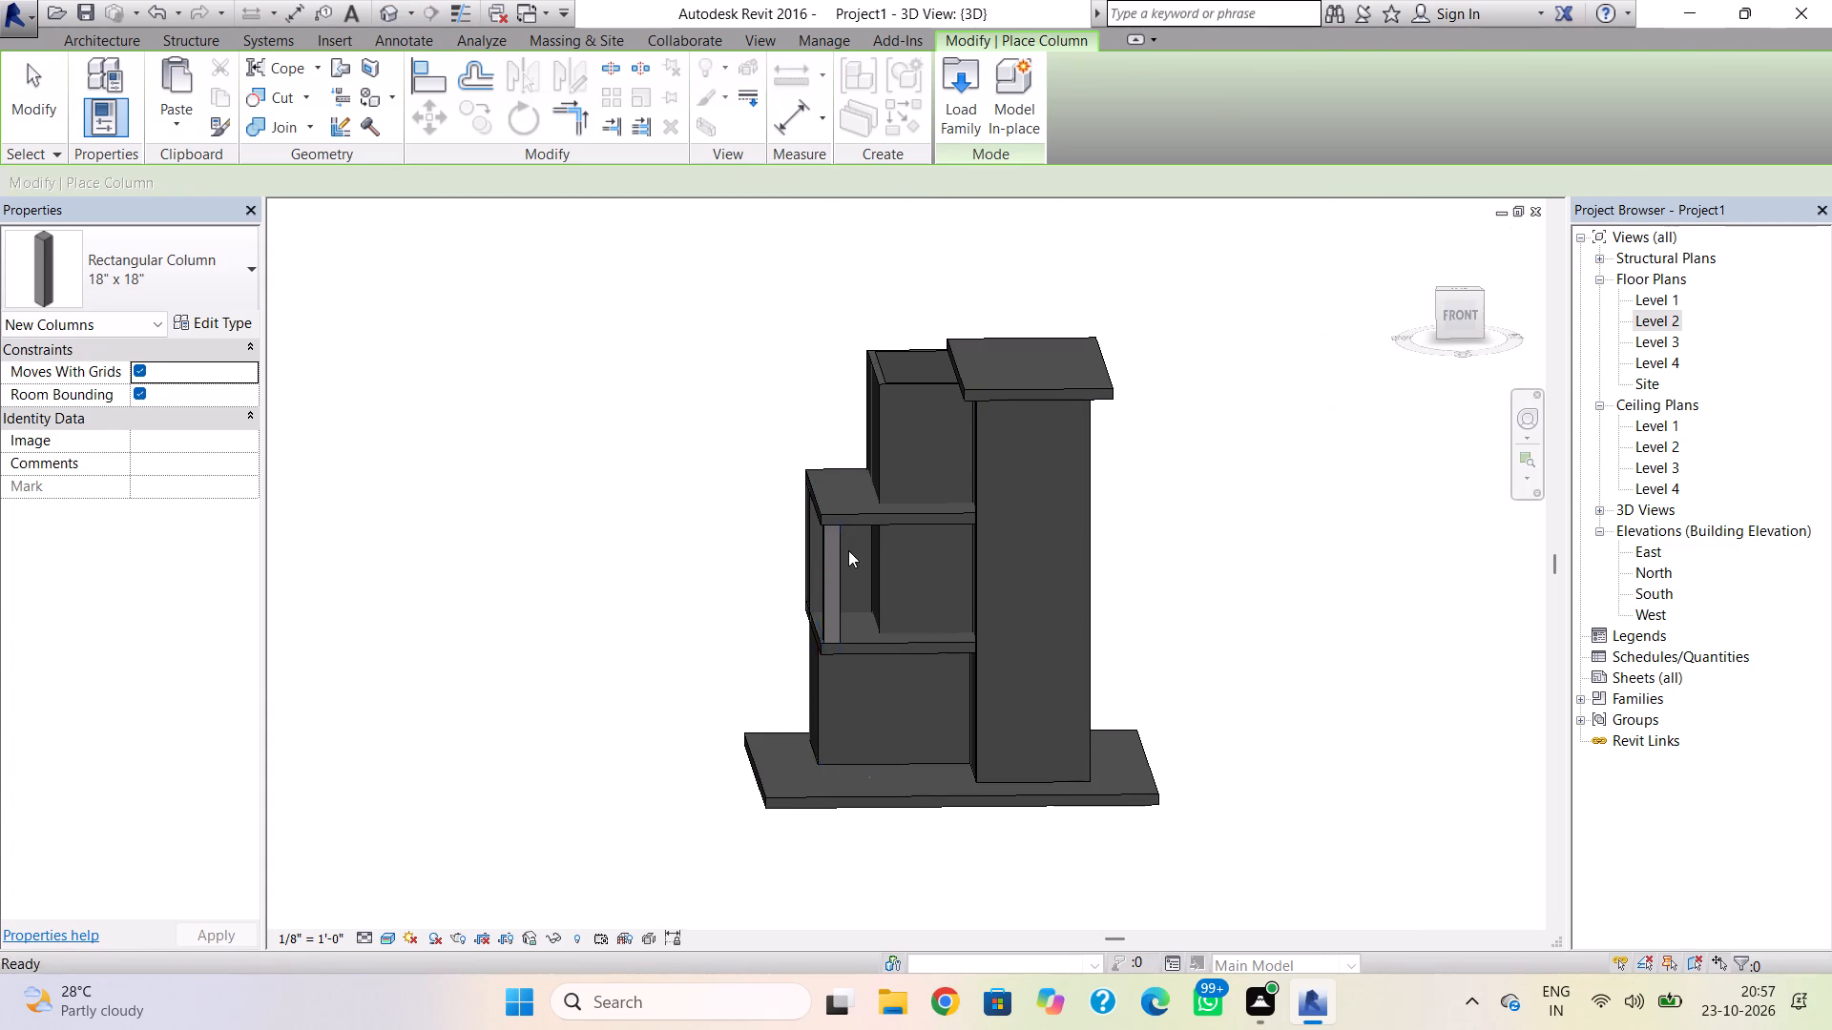
# Set the southwest corner column's base level to Level 1.
pyautogui.click(843, 572)
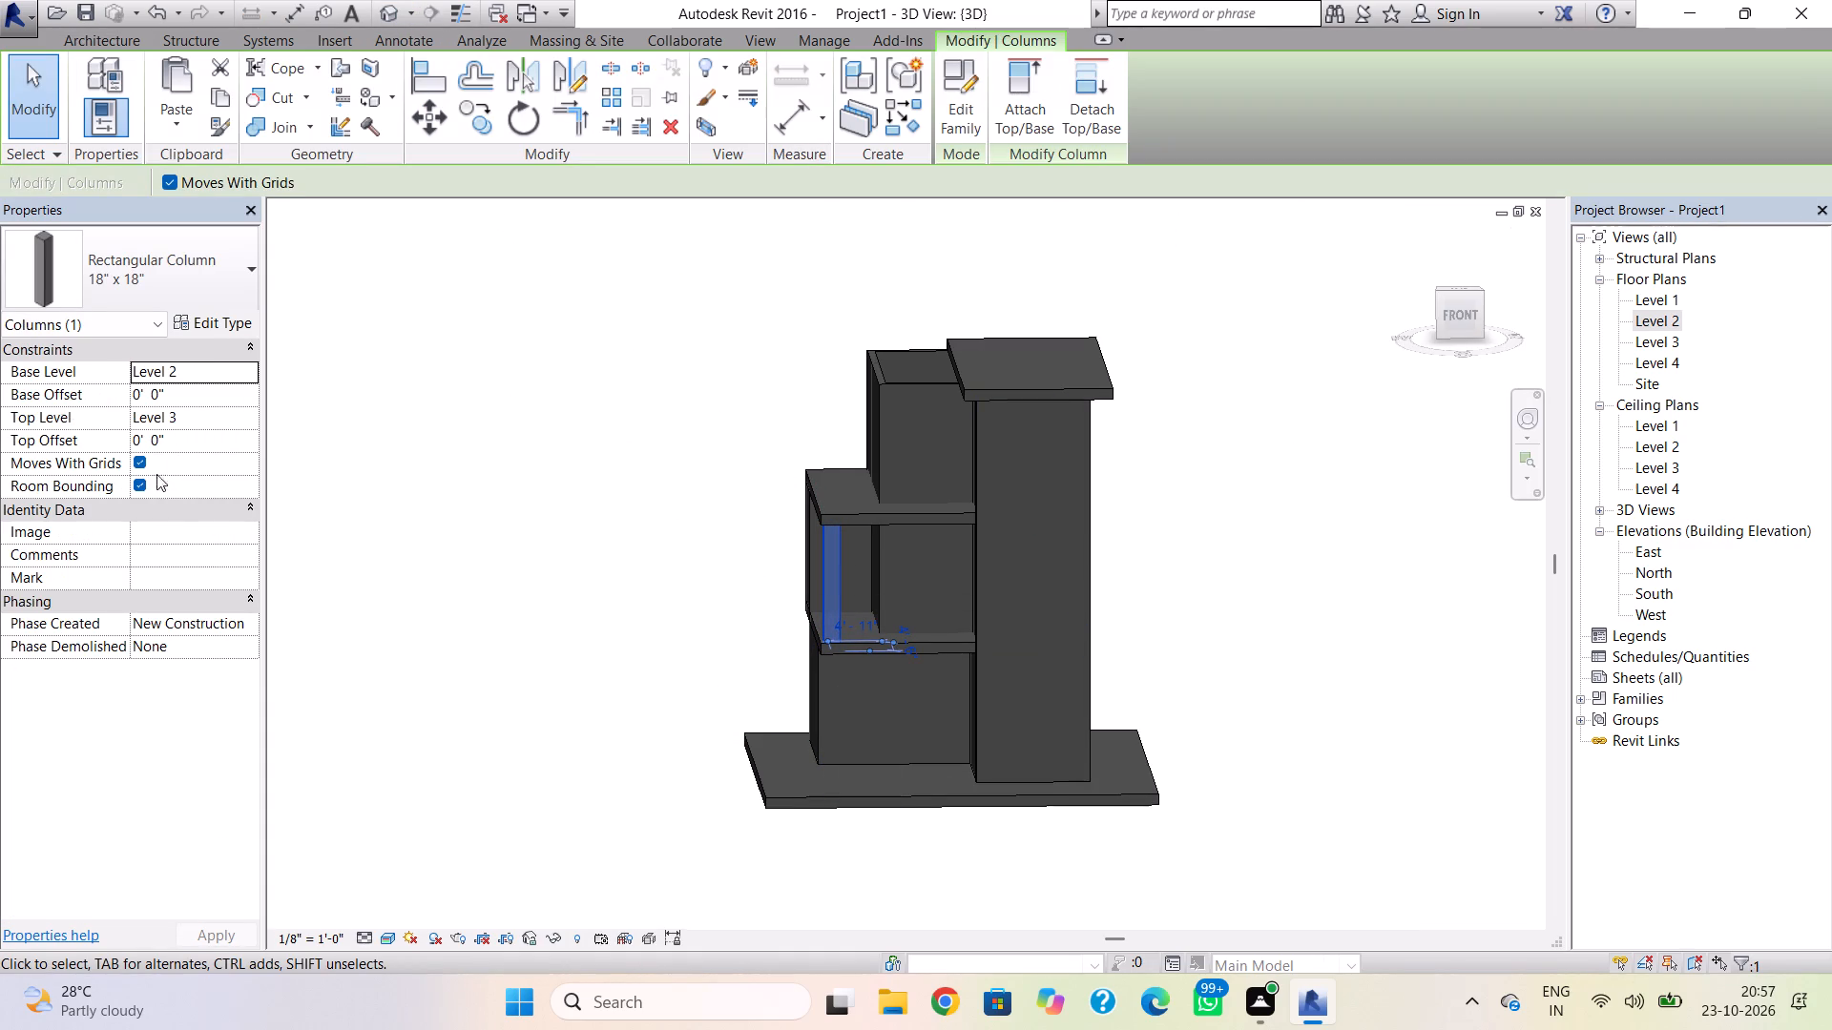
pyautogui.click(206, 373)
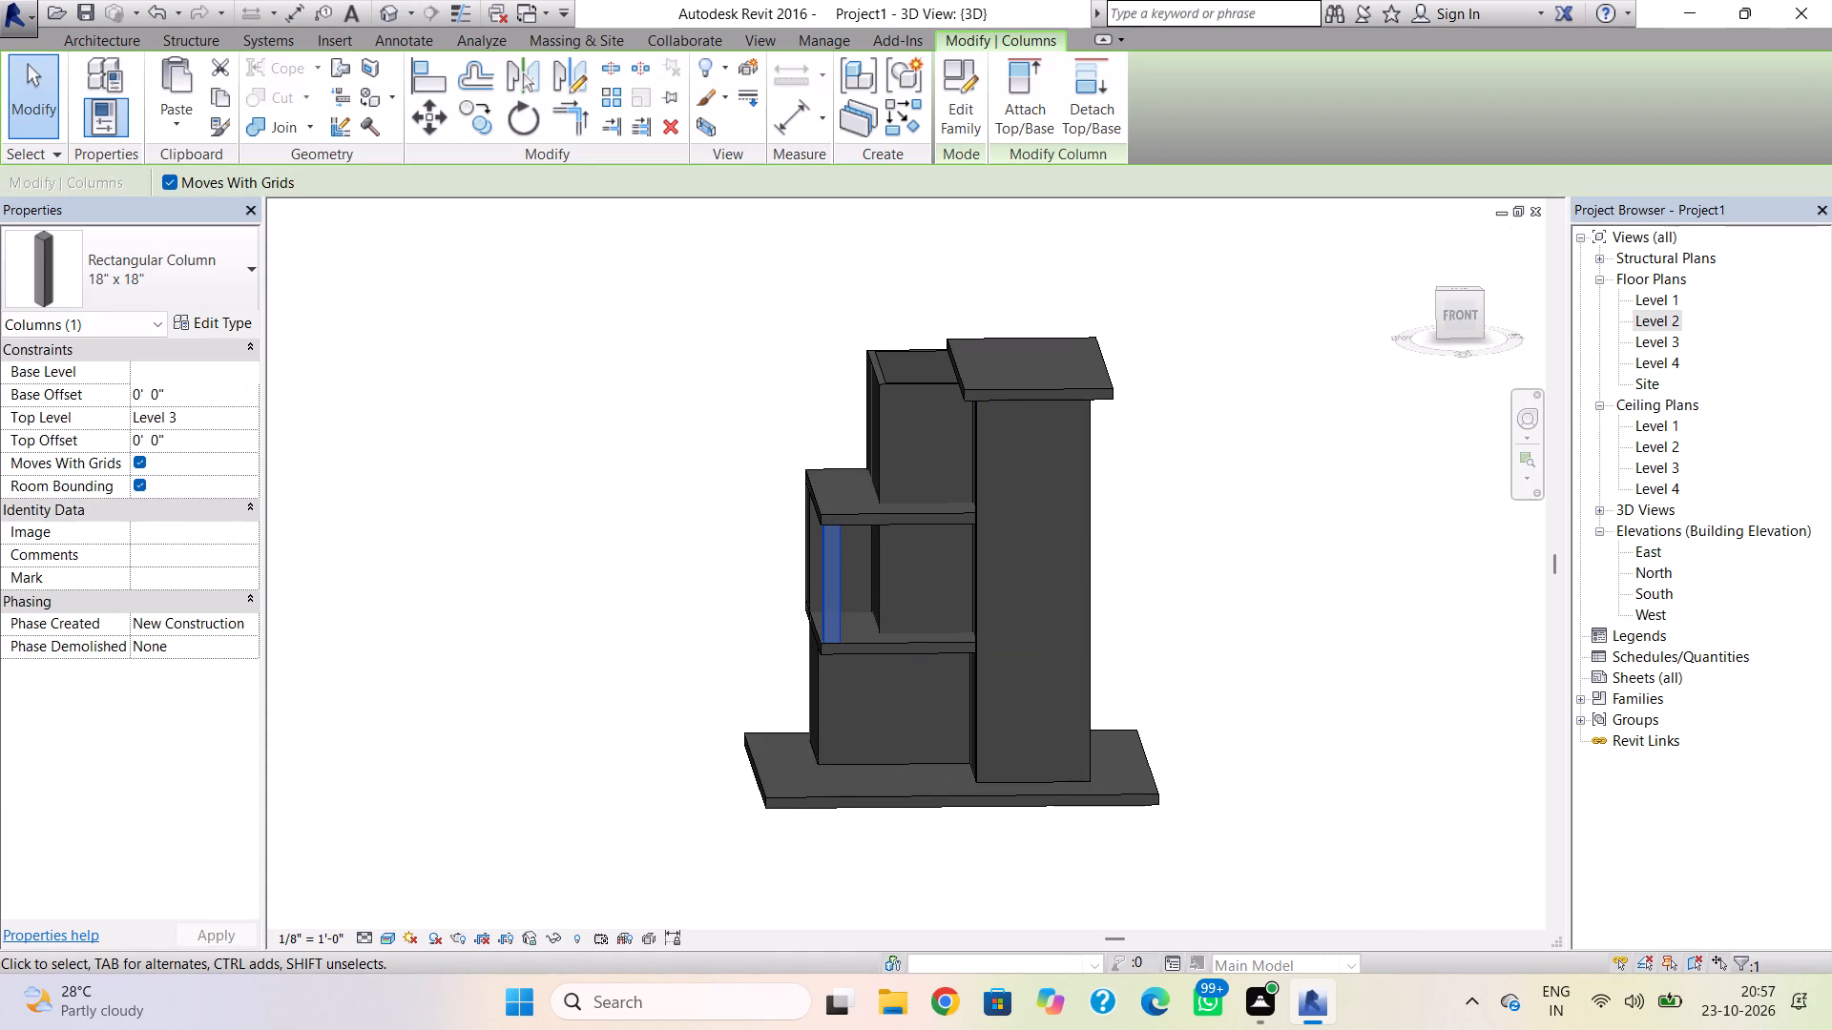
pyautogui.click(250, 374)
pyautogui.click(200, 391)
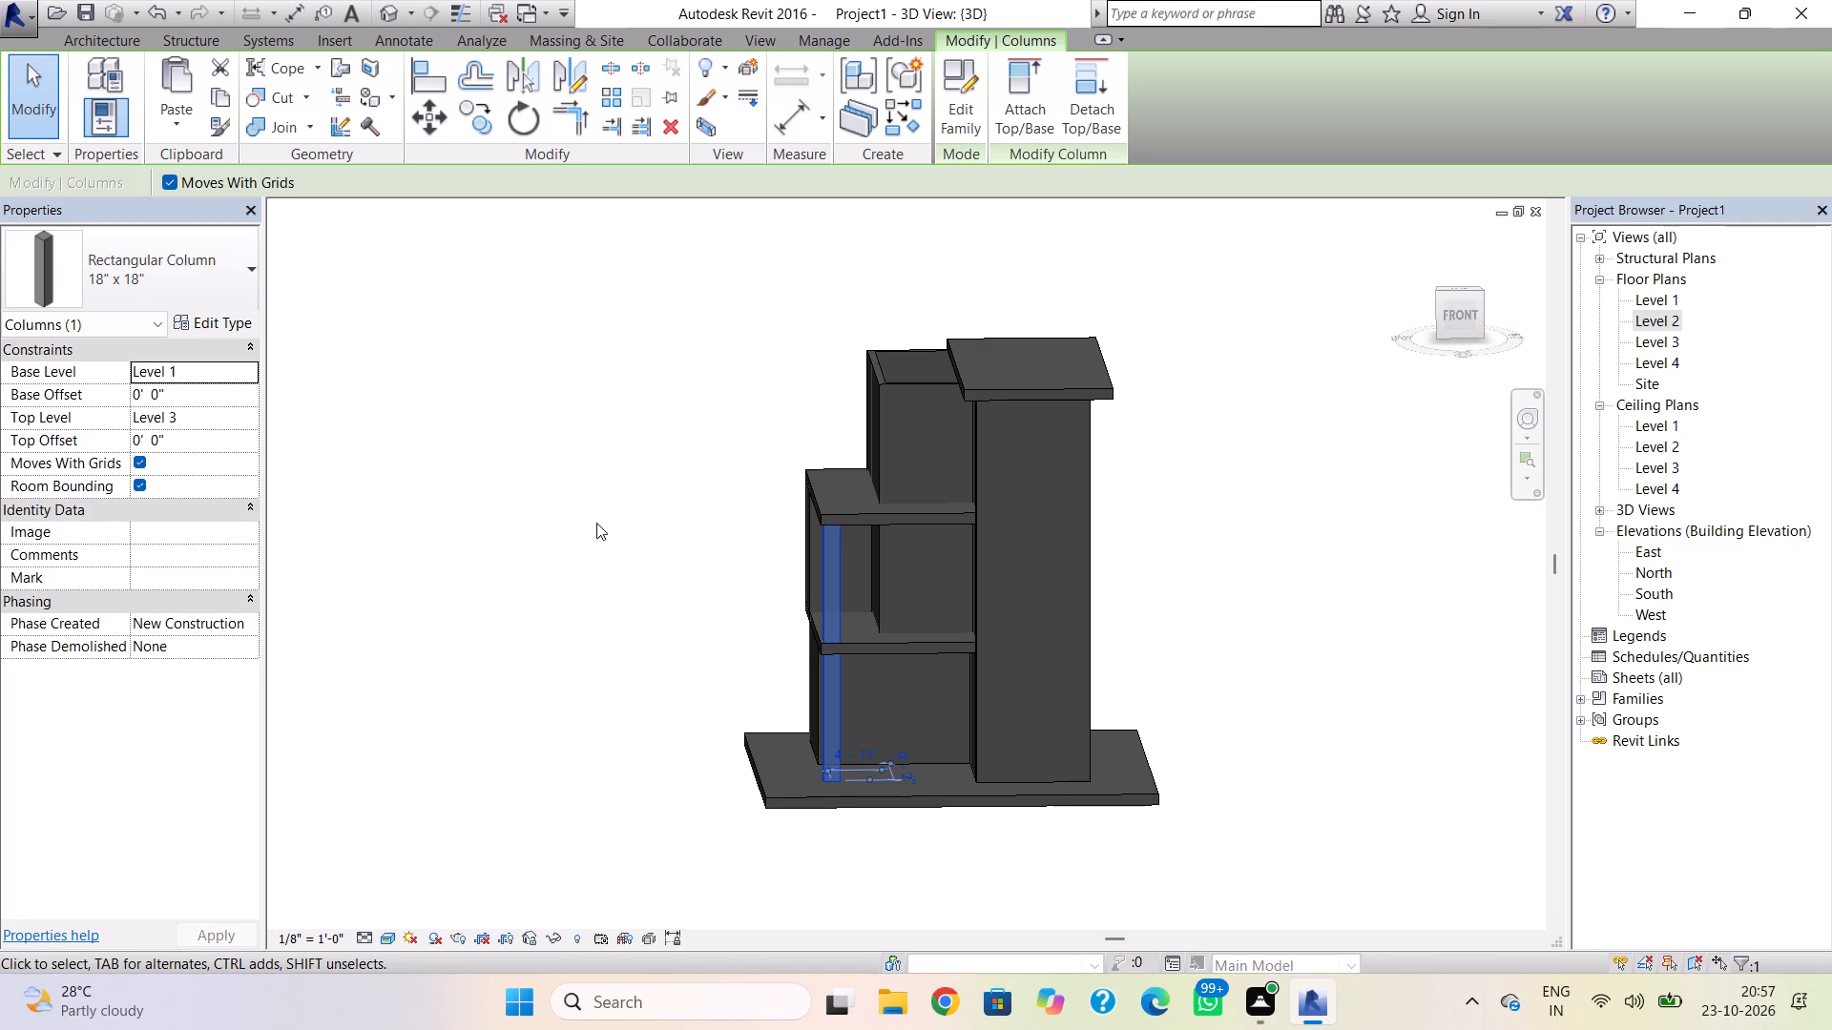
pyautogui.press('Escape')
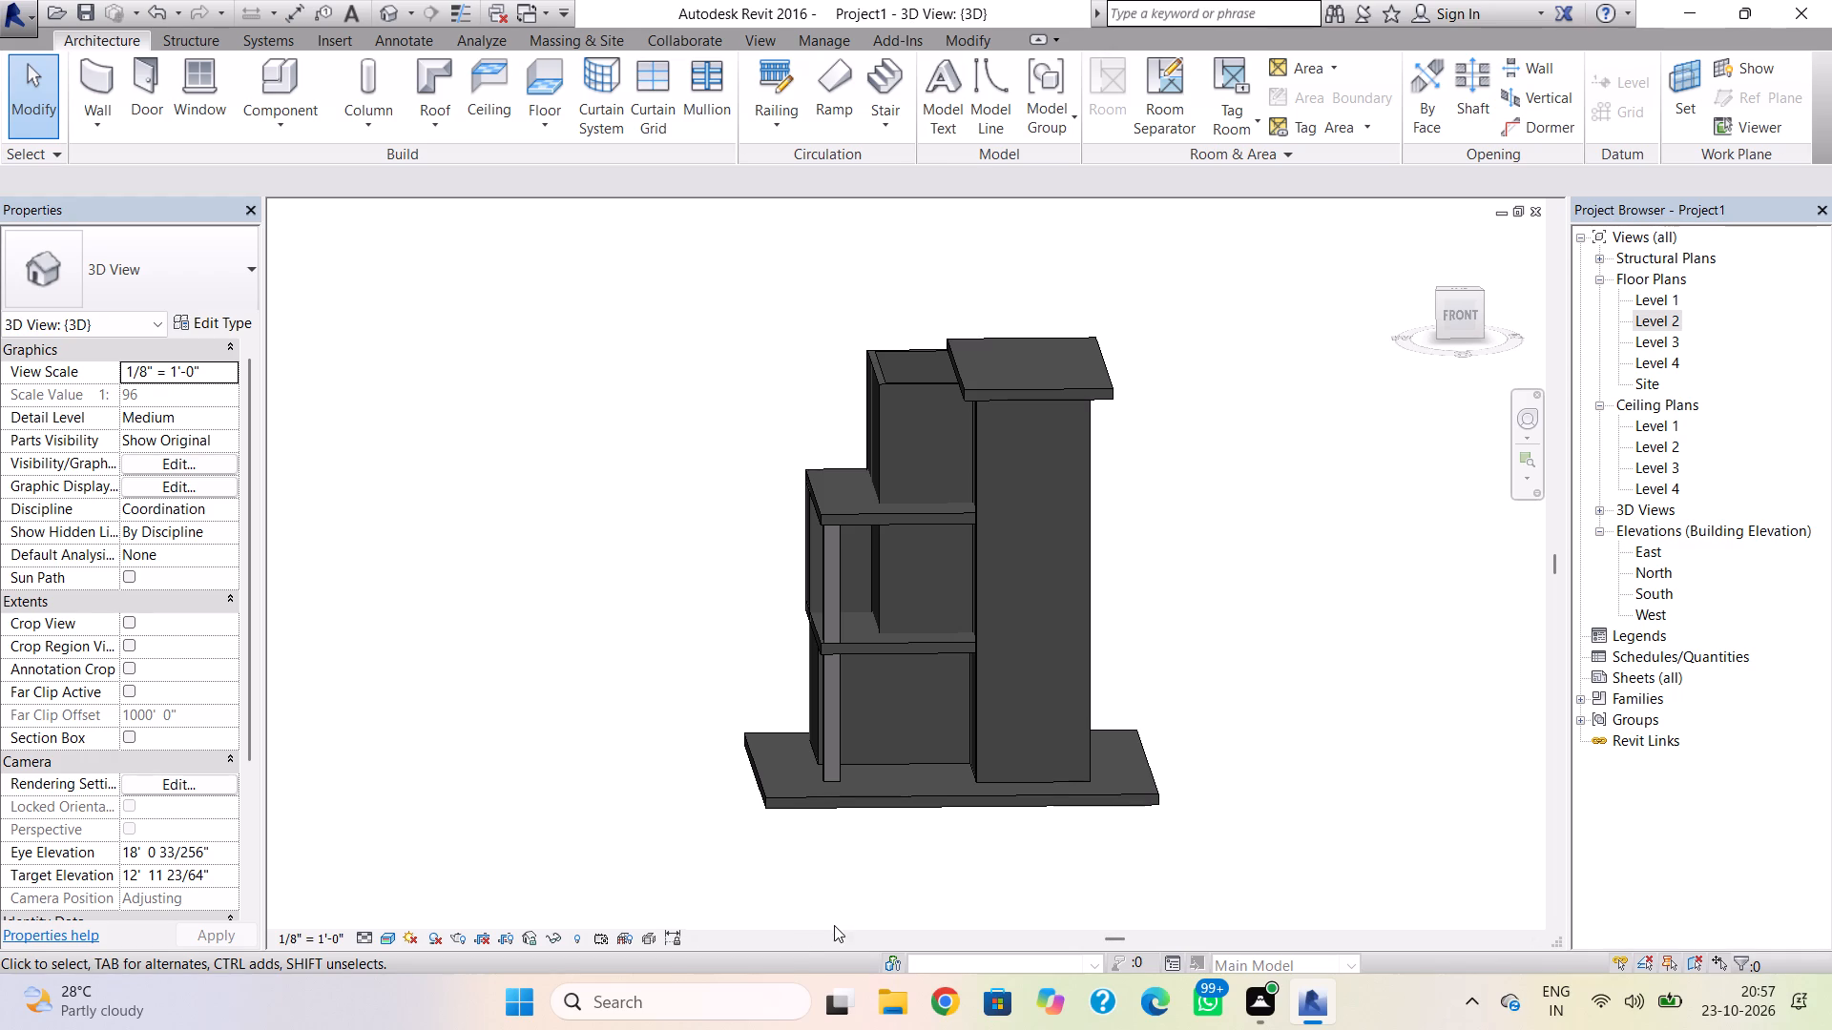
# Set the unconnected height of the main block's Level 3 south wall to 9'.
pyautogui.keyDown('shift'); pyautogui.moveTo(834, 927); pyautogui.dragTo(798, 761, button='right'); pyautogui.keyUp('shift')
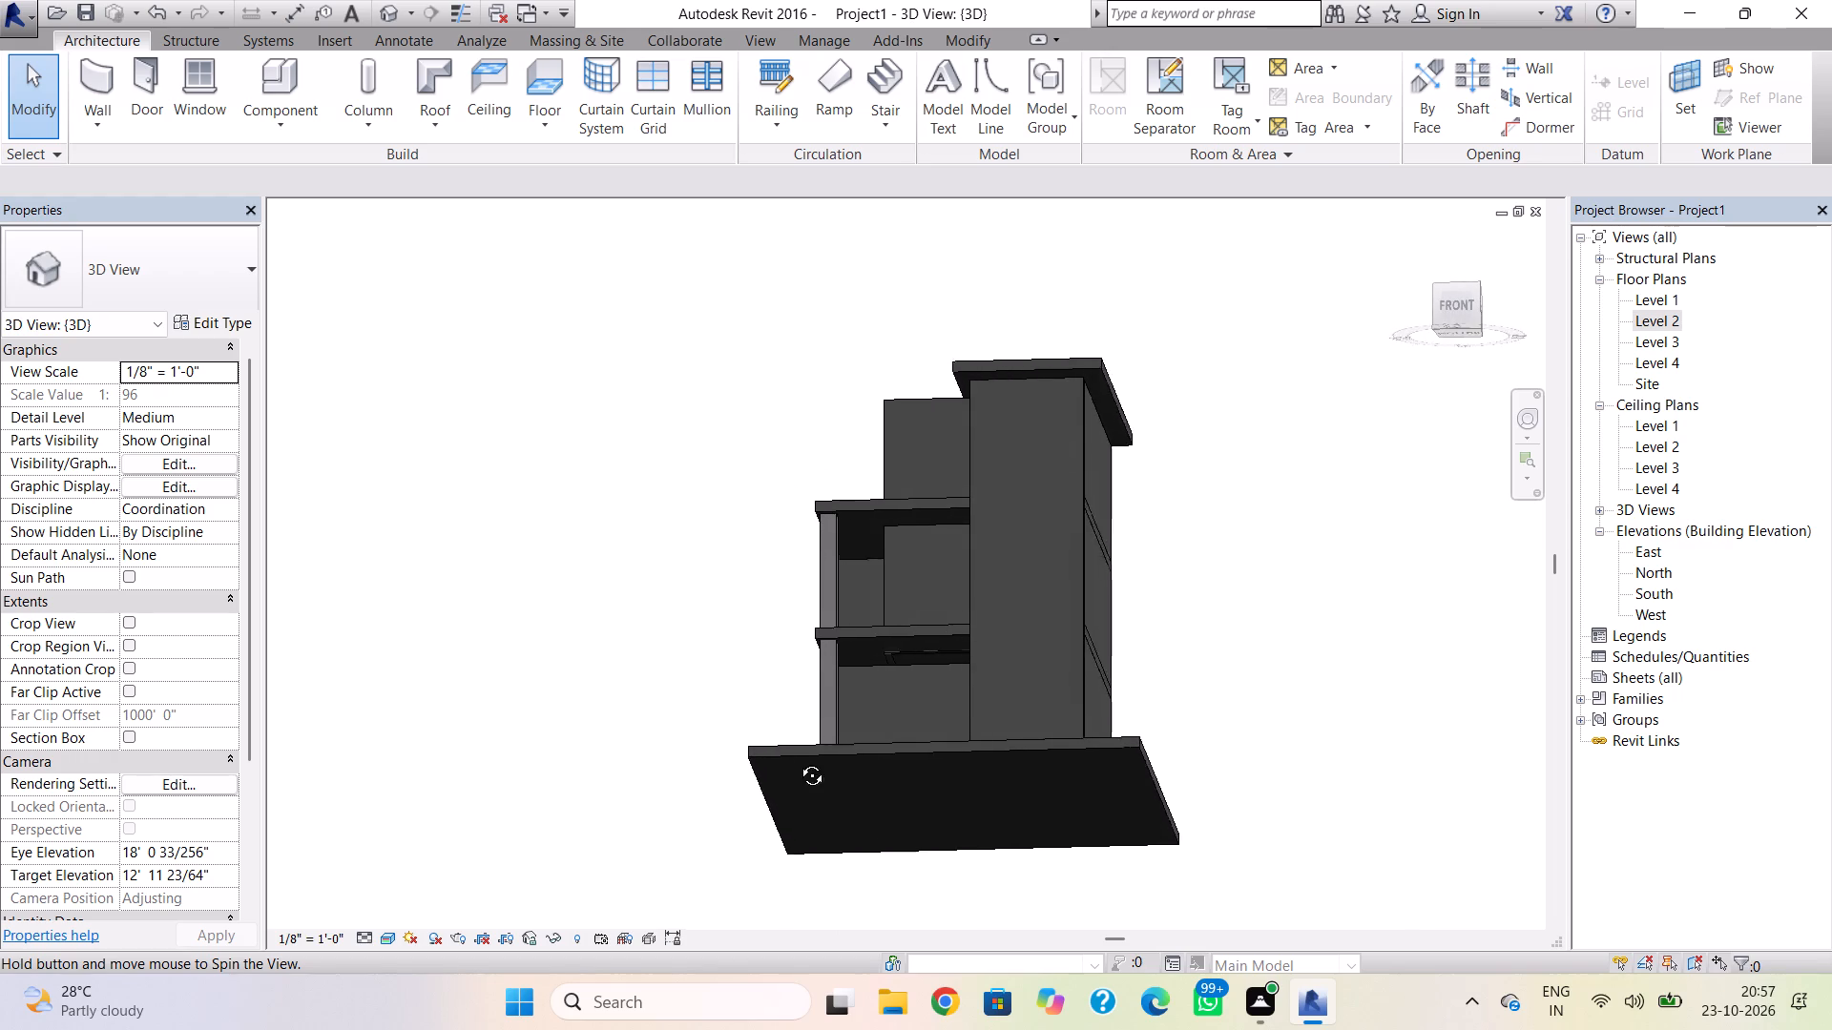
pyautogui.keyDown('shift'); pyautogui.moveTo(798, 761); pyautogui.dragTo(811, 894, button='right'); pyautogui.keyUp('shift')
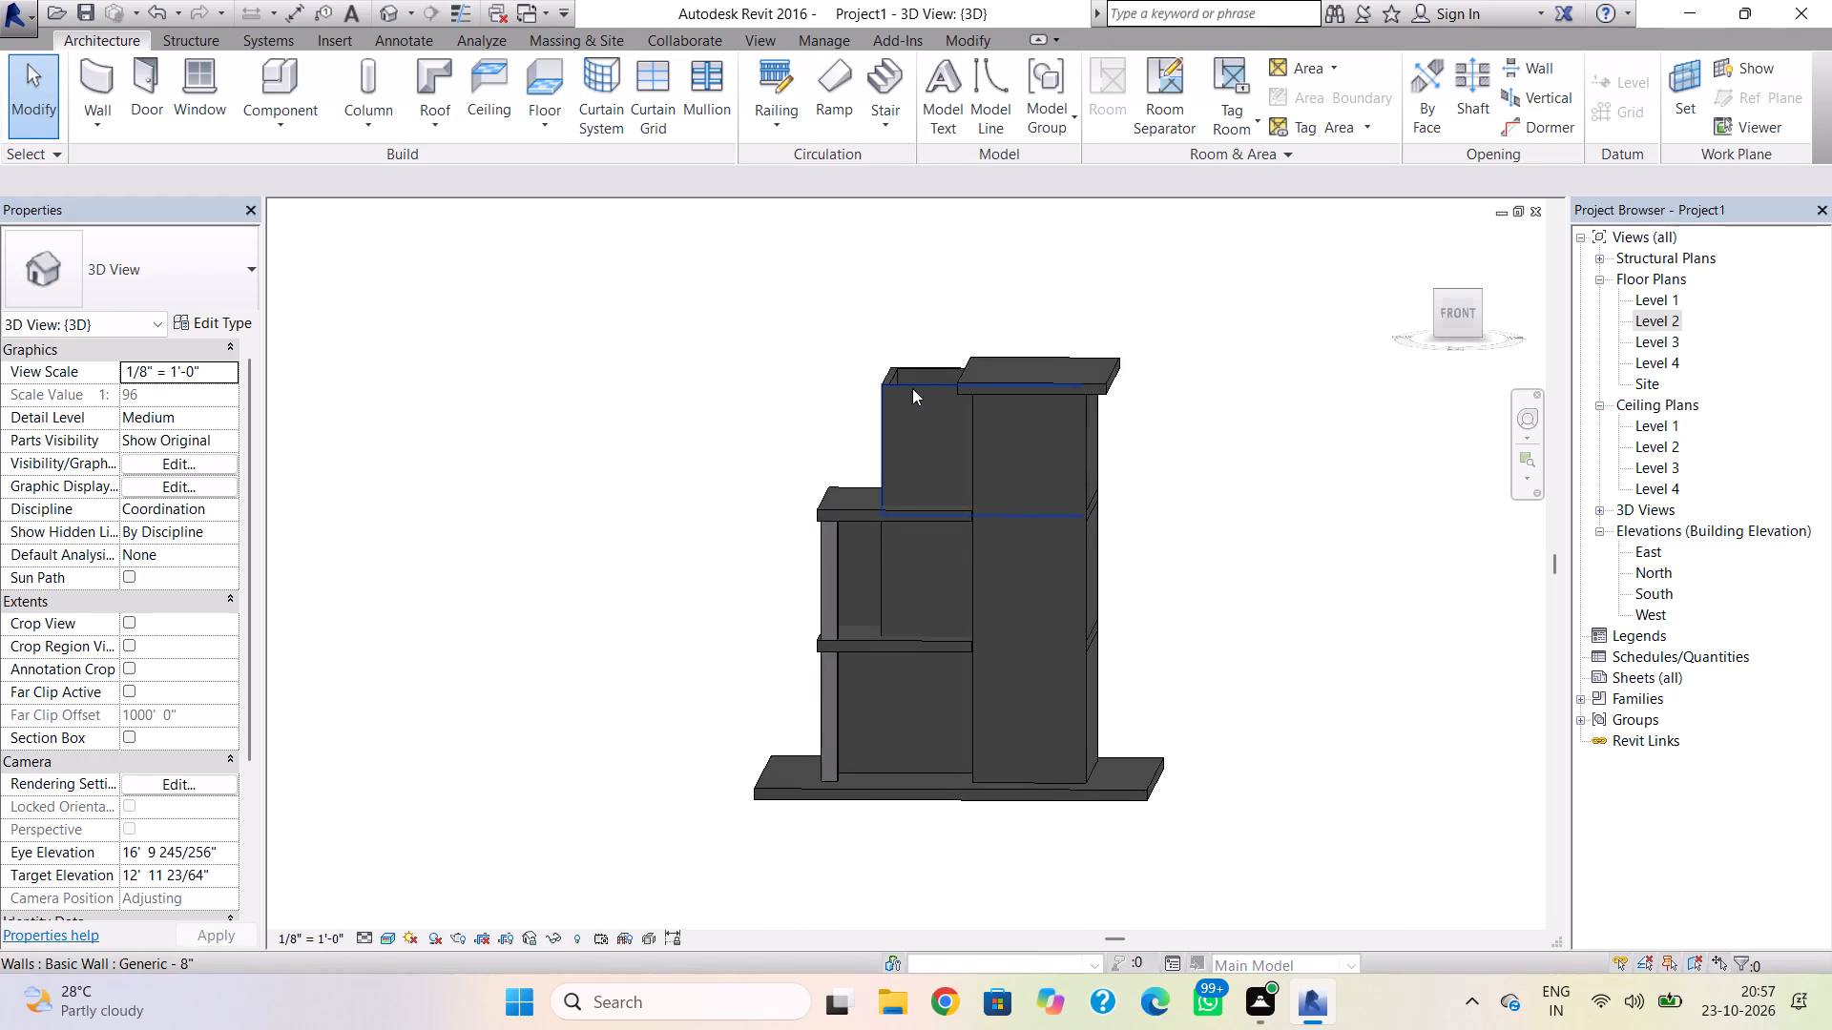
pyautogui.click(912, 388)
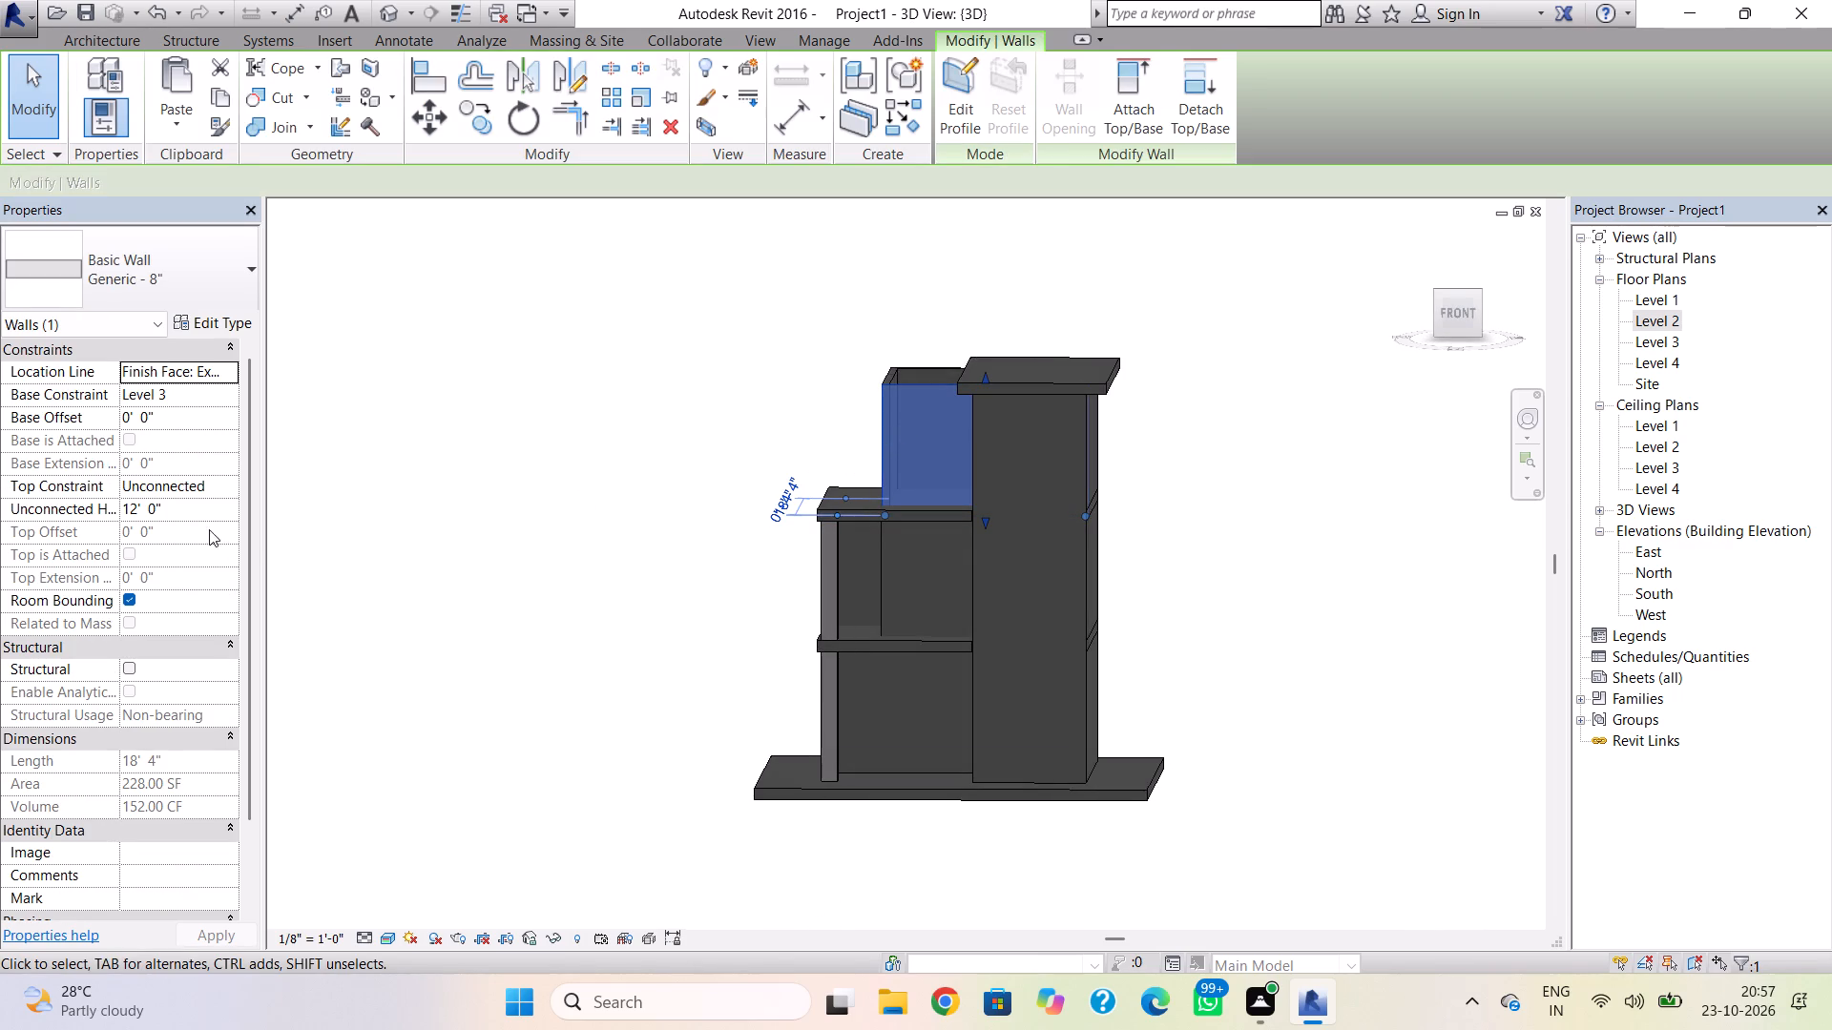
pyautogui.click(223, 503)
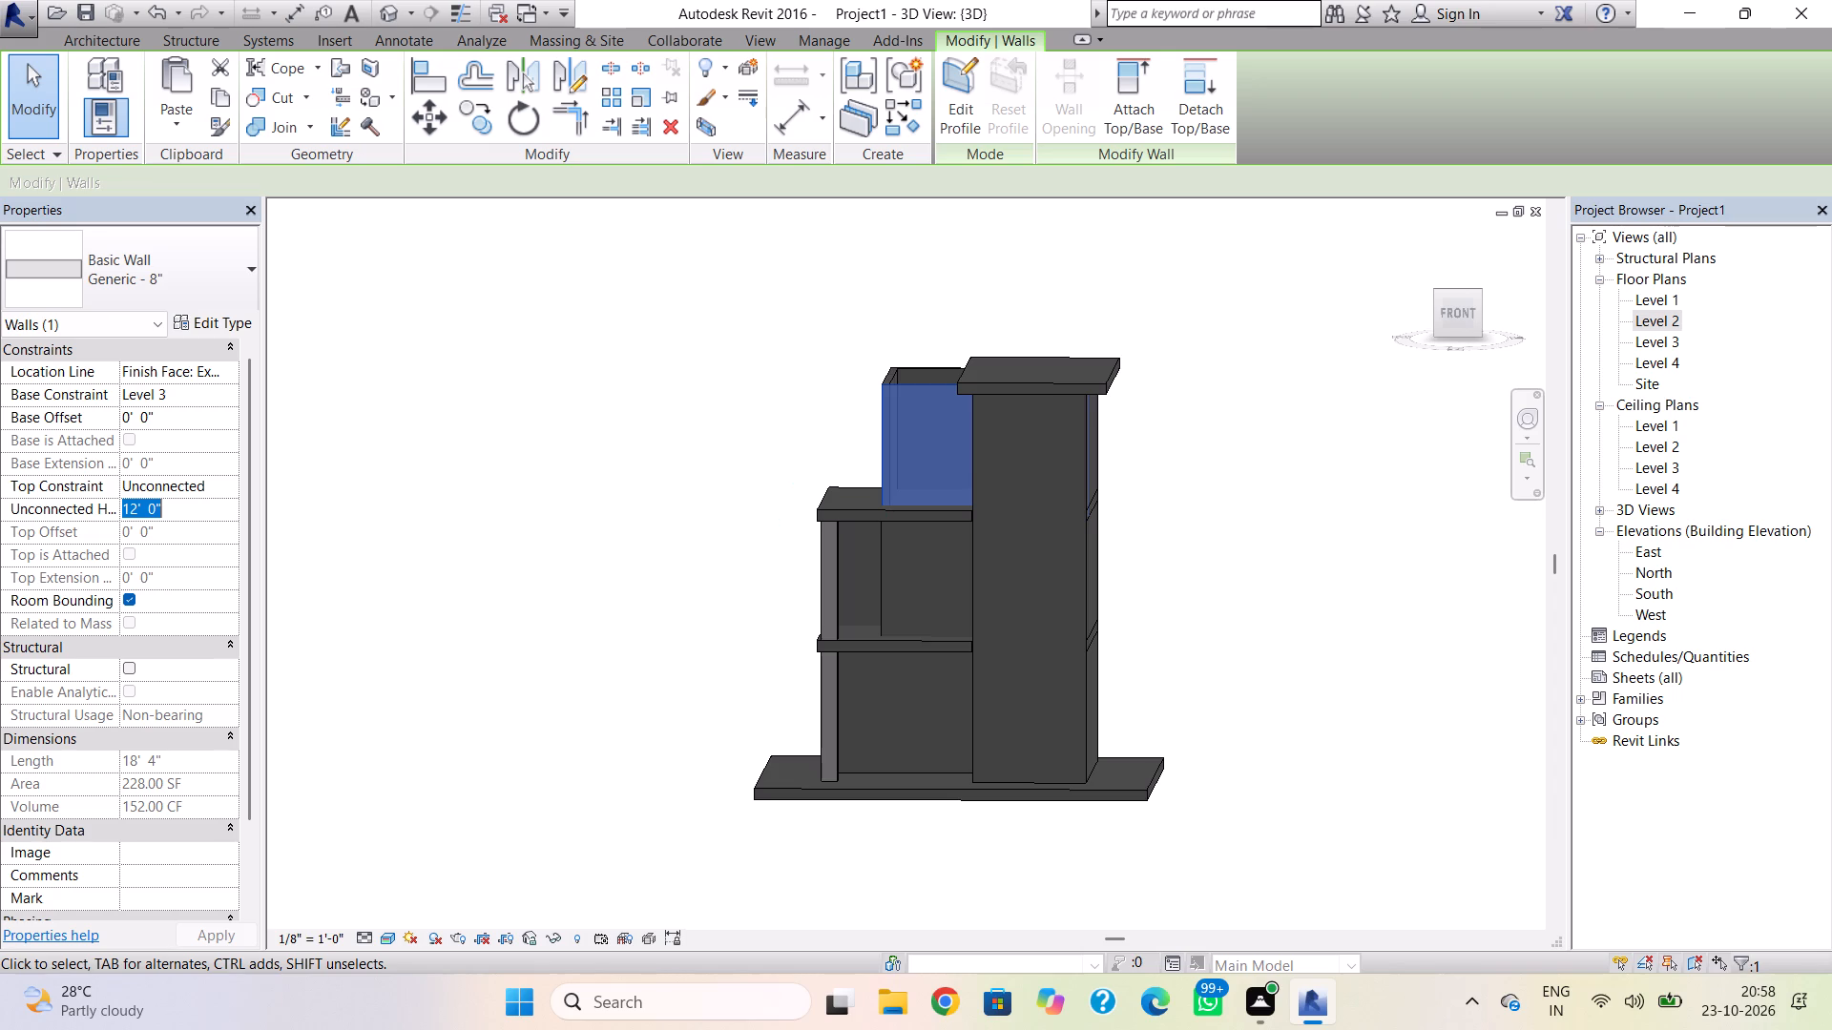
pyautogui.write("9'")
pyautogui.press('Return')
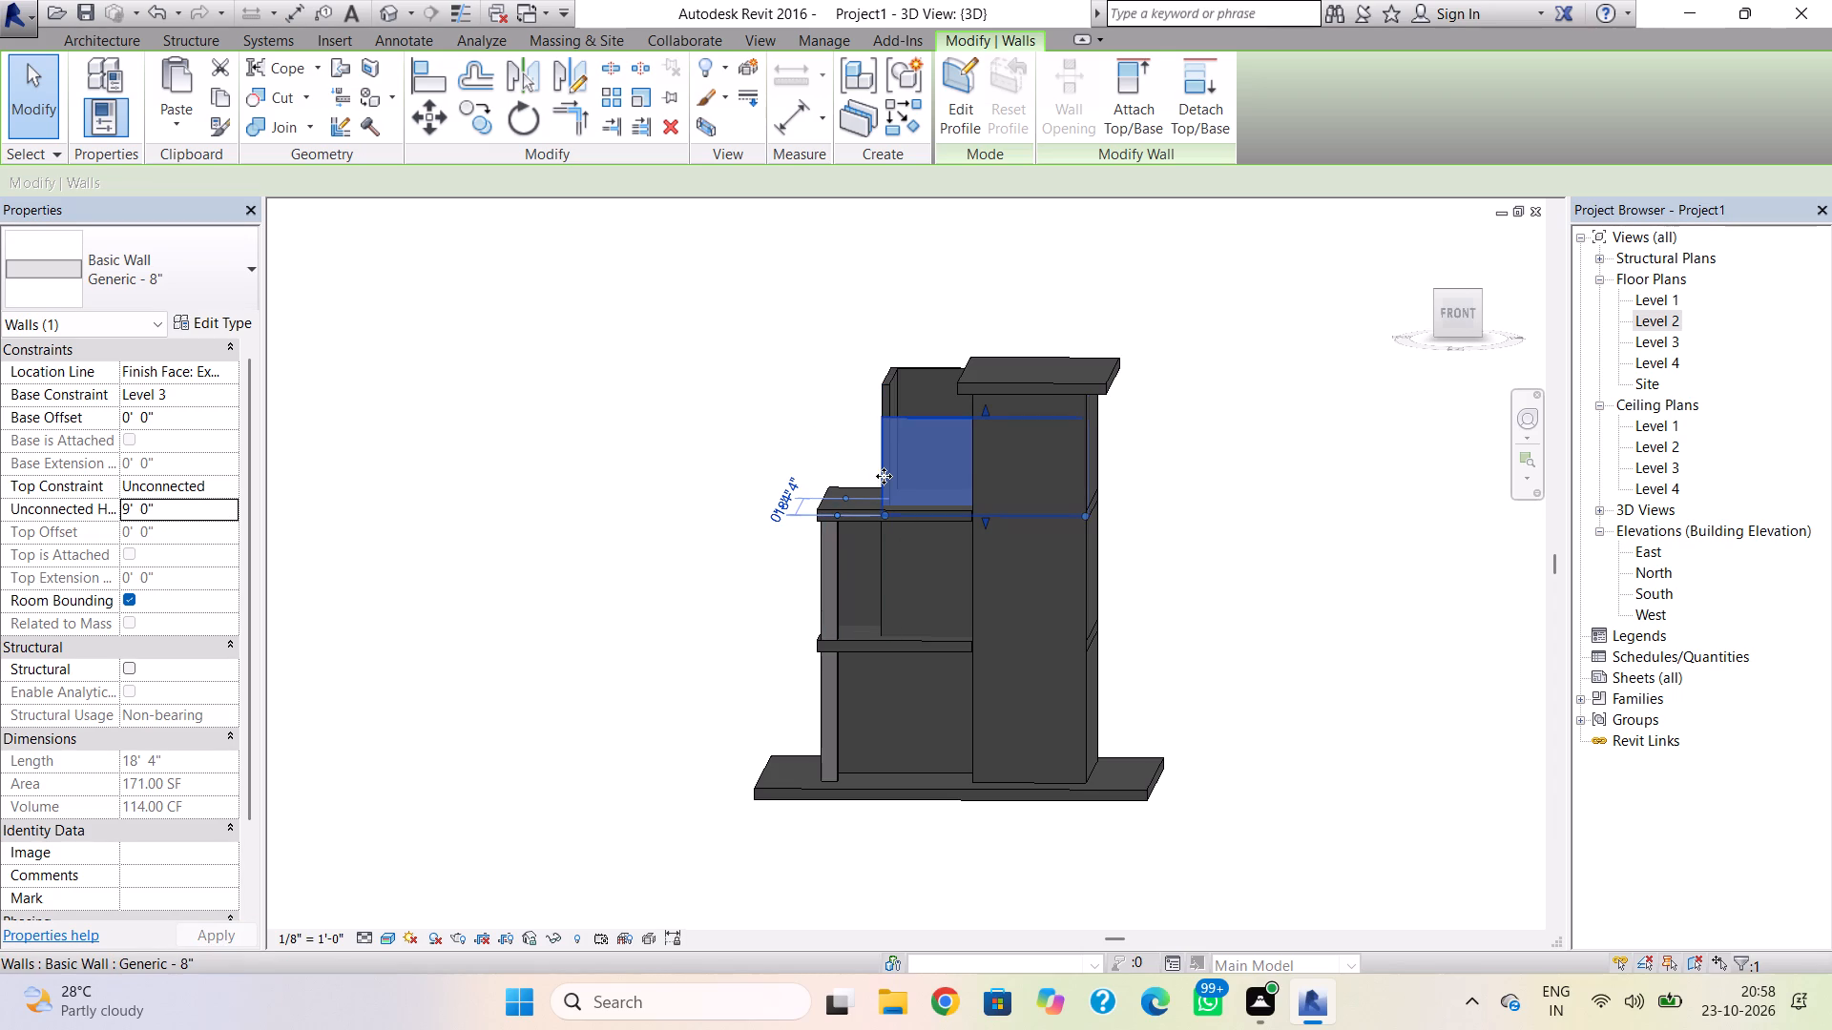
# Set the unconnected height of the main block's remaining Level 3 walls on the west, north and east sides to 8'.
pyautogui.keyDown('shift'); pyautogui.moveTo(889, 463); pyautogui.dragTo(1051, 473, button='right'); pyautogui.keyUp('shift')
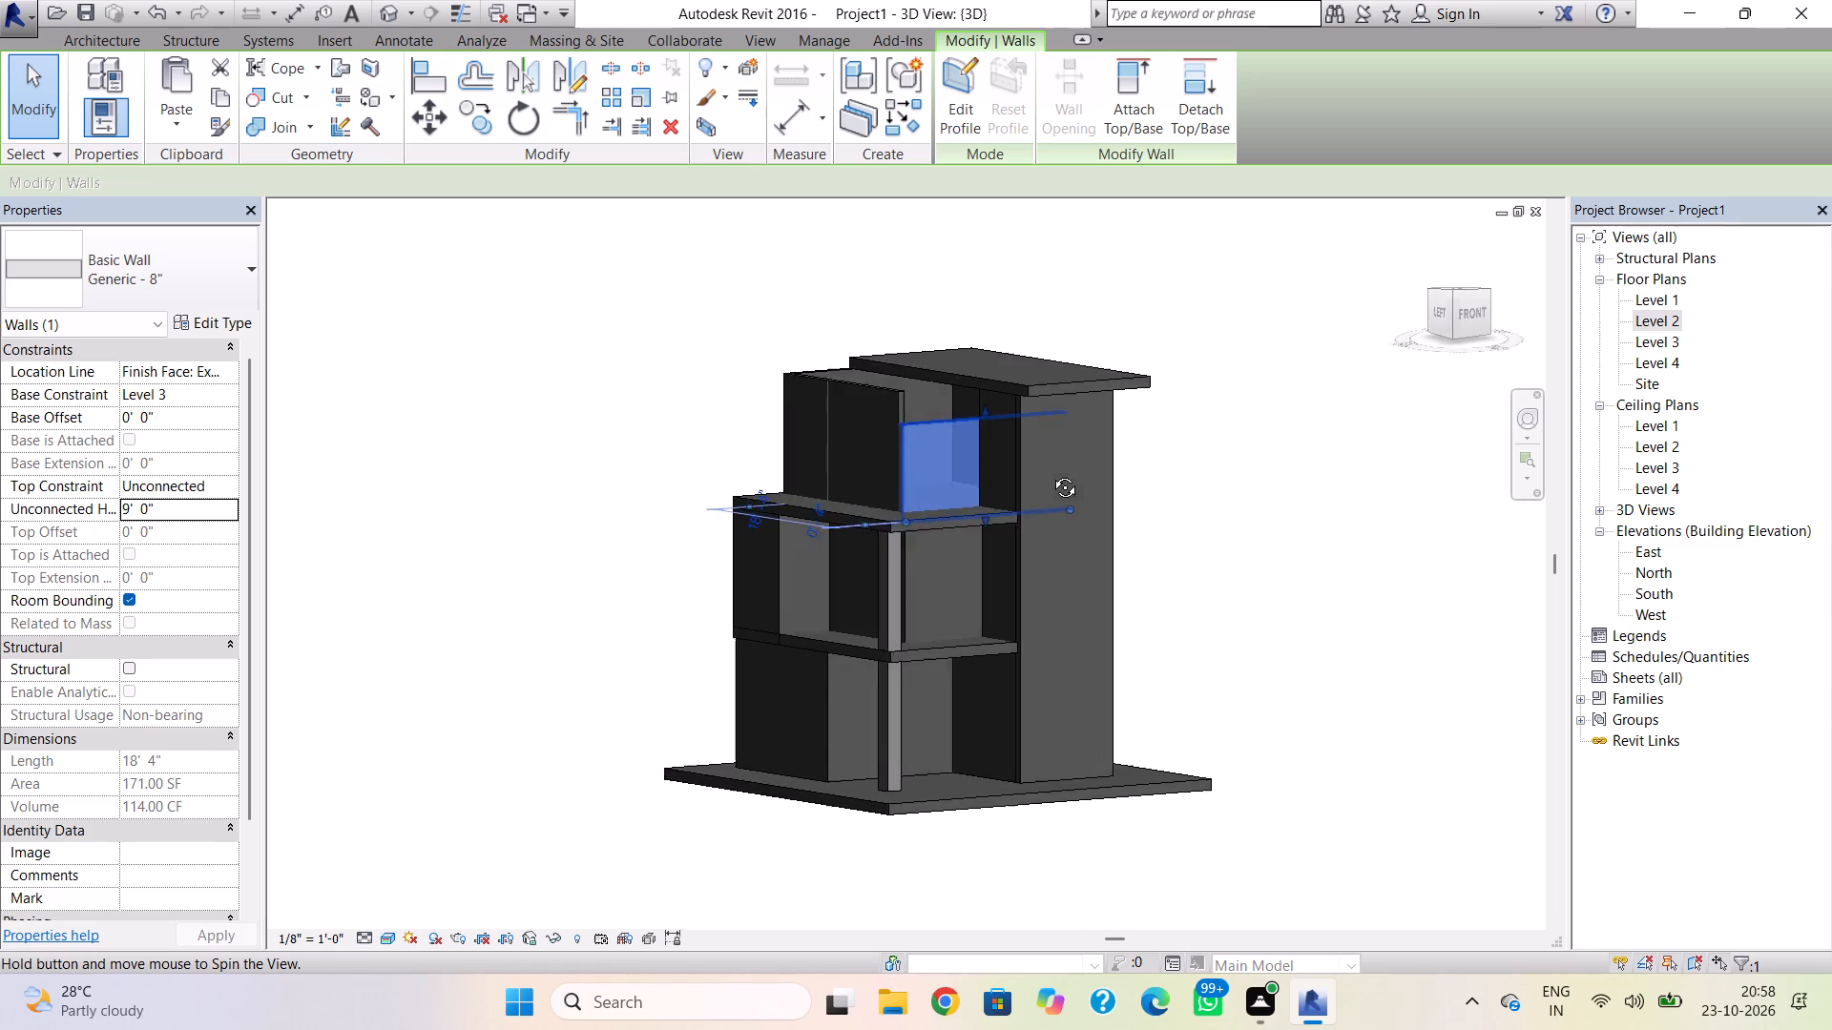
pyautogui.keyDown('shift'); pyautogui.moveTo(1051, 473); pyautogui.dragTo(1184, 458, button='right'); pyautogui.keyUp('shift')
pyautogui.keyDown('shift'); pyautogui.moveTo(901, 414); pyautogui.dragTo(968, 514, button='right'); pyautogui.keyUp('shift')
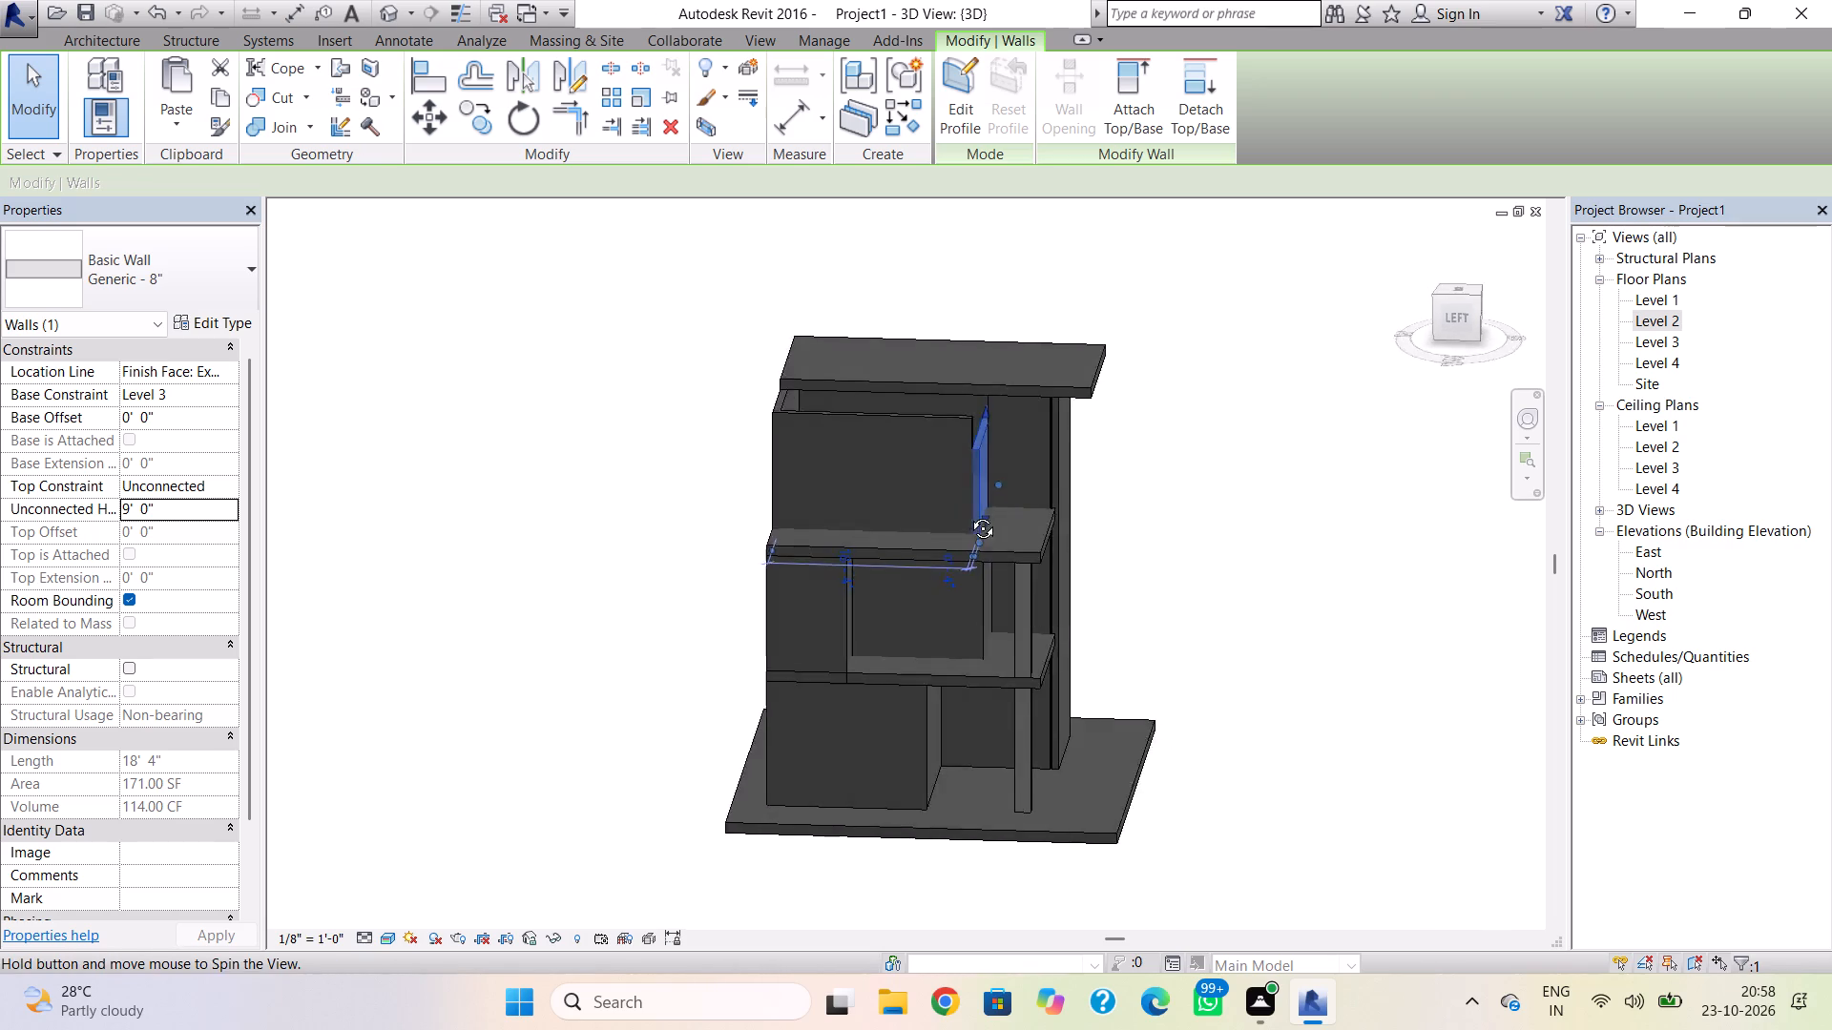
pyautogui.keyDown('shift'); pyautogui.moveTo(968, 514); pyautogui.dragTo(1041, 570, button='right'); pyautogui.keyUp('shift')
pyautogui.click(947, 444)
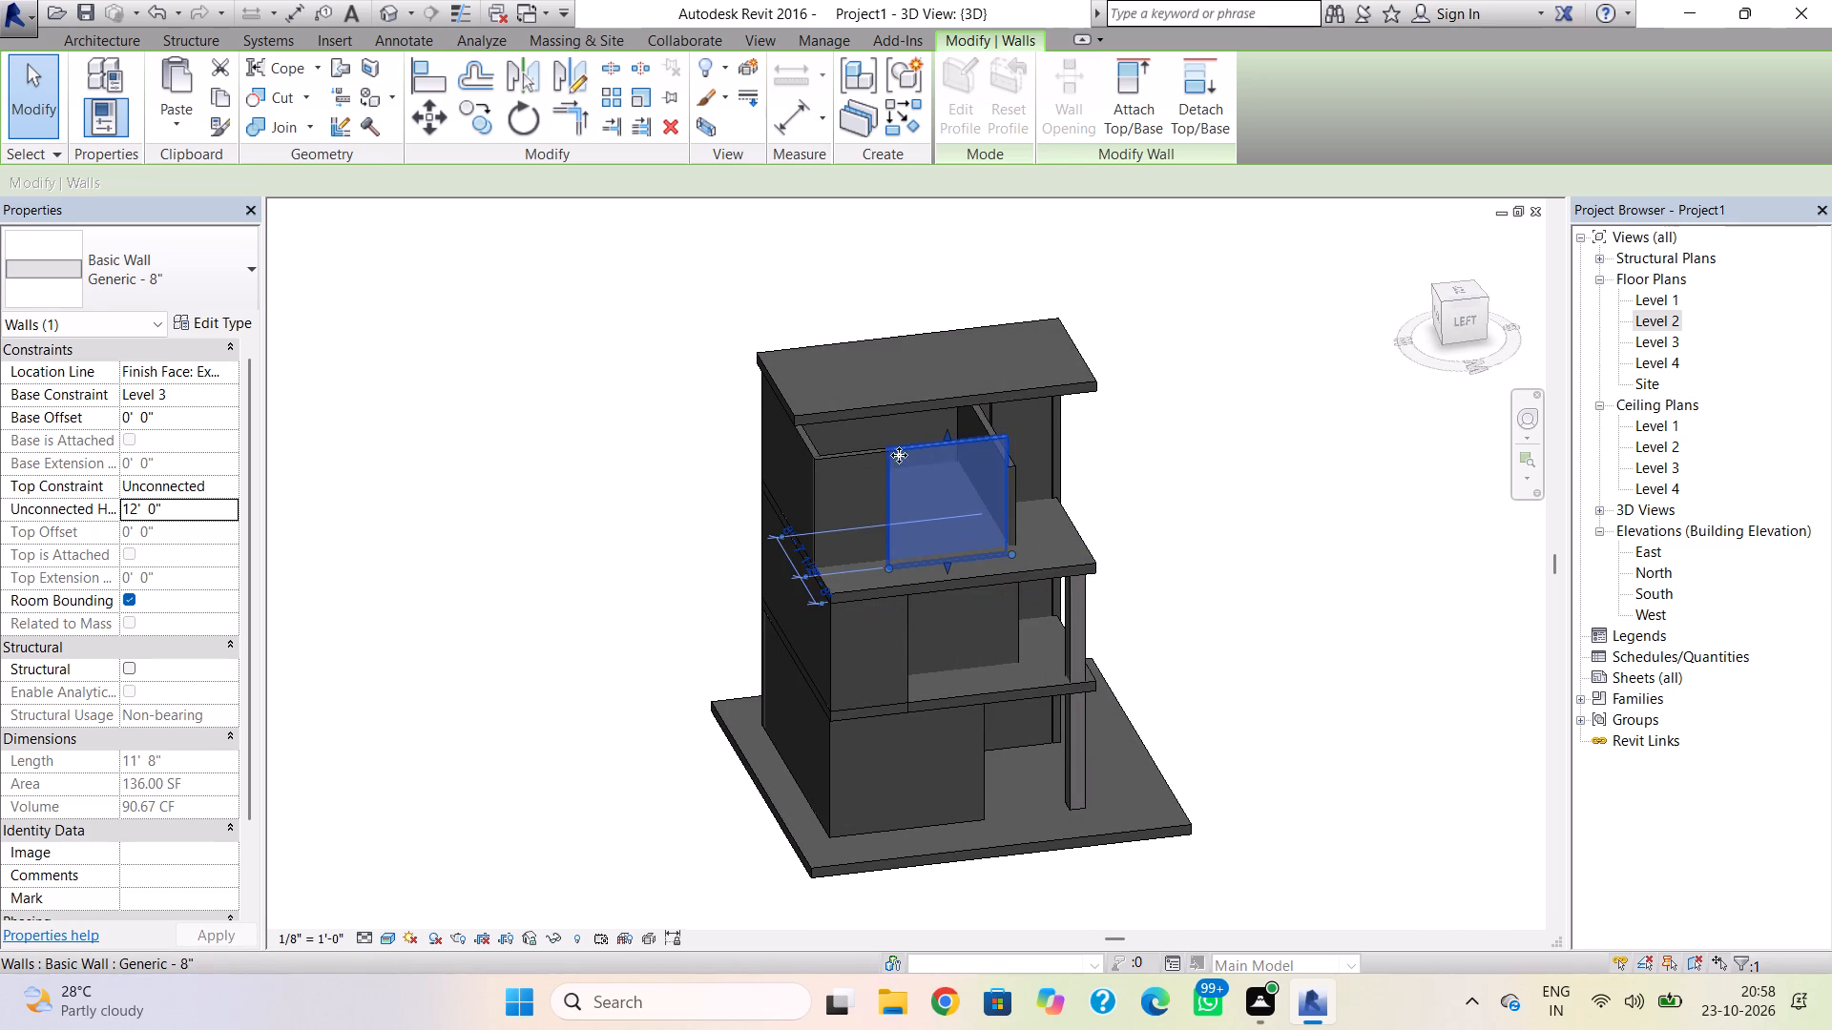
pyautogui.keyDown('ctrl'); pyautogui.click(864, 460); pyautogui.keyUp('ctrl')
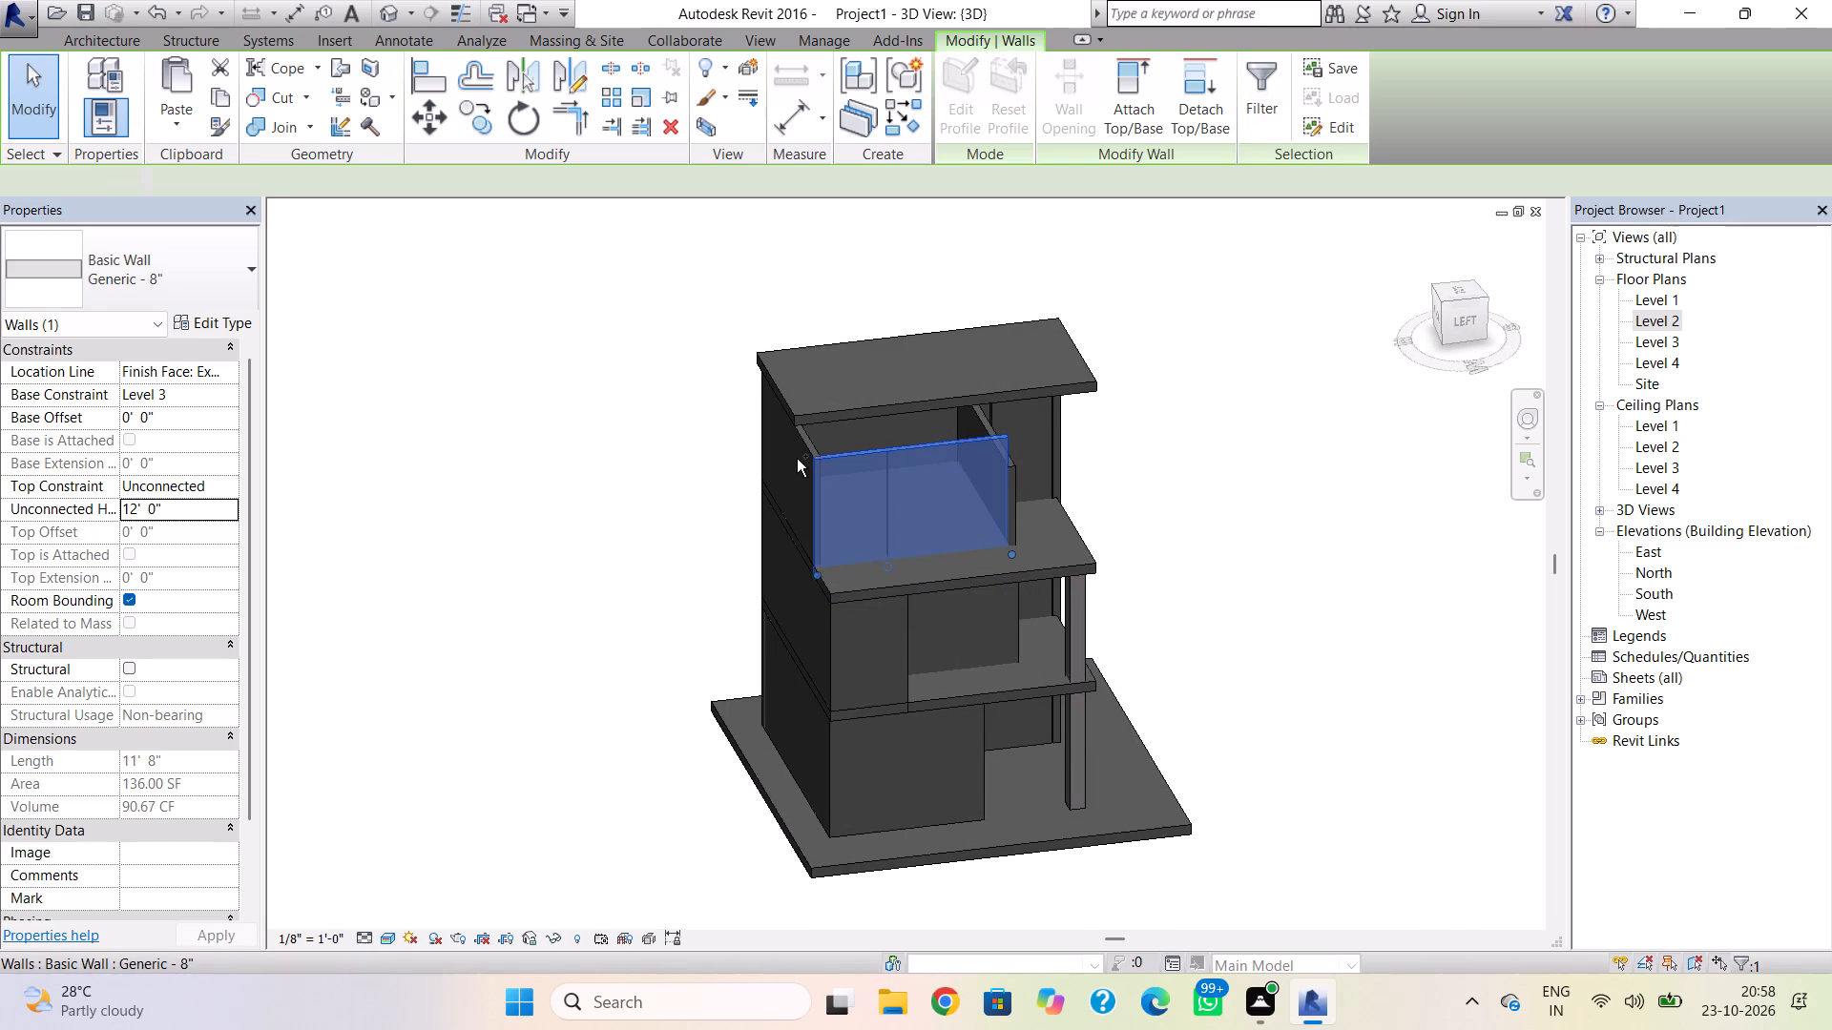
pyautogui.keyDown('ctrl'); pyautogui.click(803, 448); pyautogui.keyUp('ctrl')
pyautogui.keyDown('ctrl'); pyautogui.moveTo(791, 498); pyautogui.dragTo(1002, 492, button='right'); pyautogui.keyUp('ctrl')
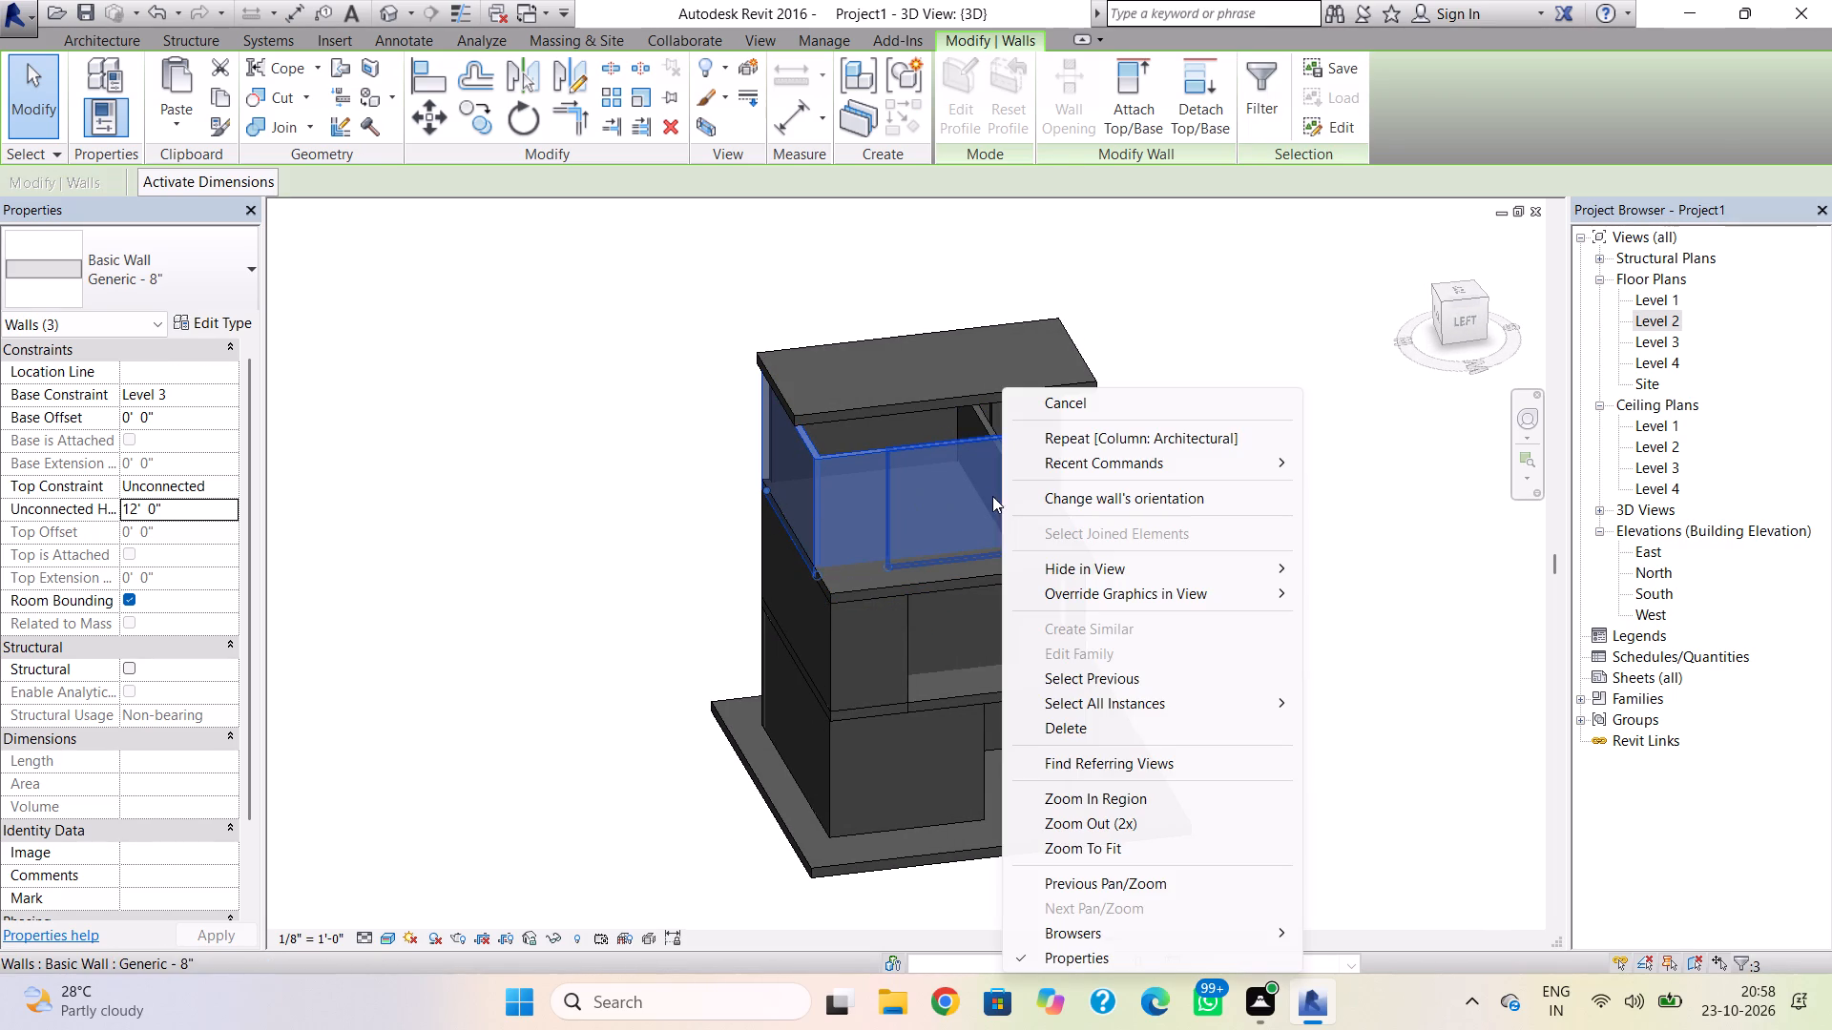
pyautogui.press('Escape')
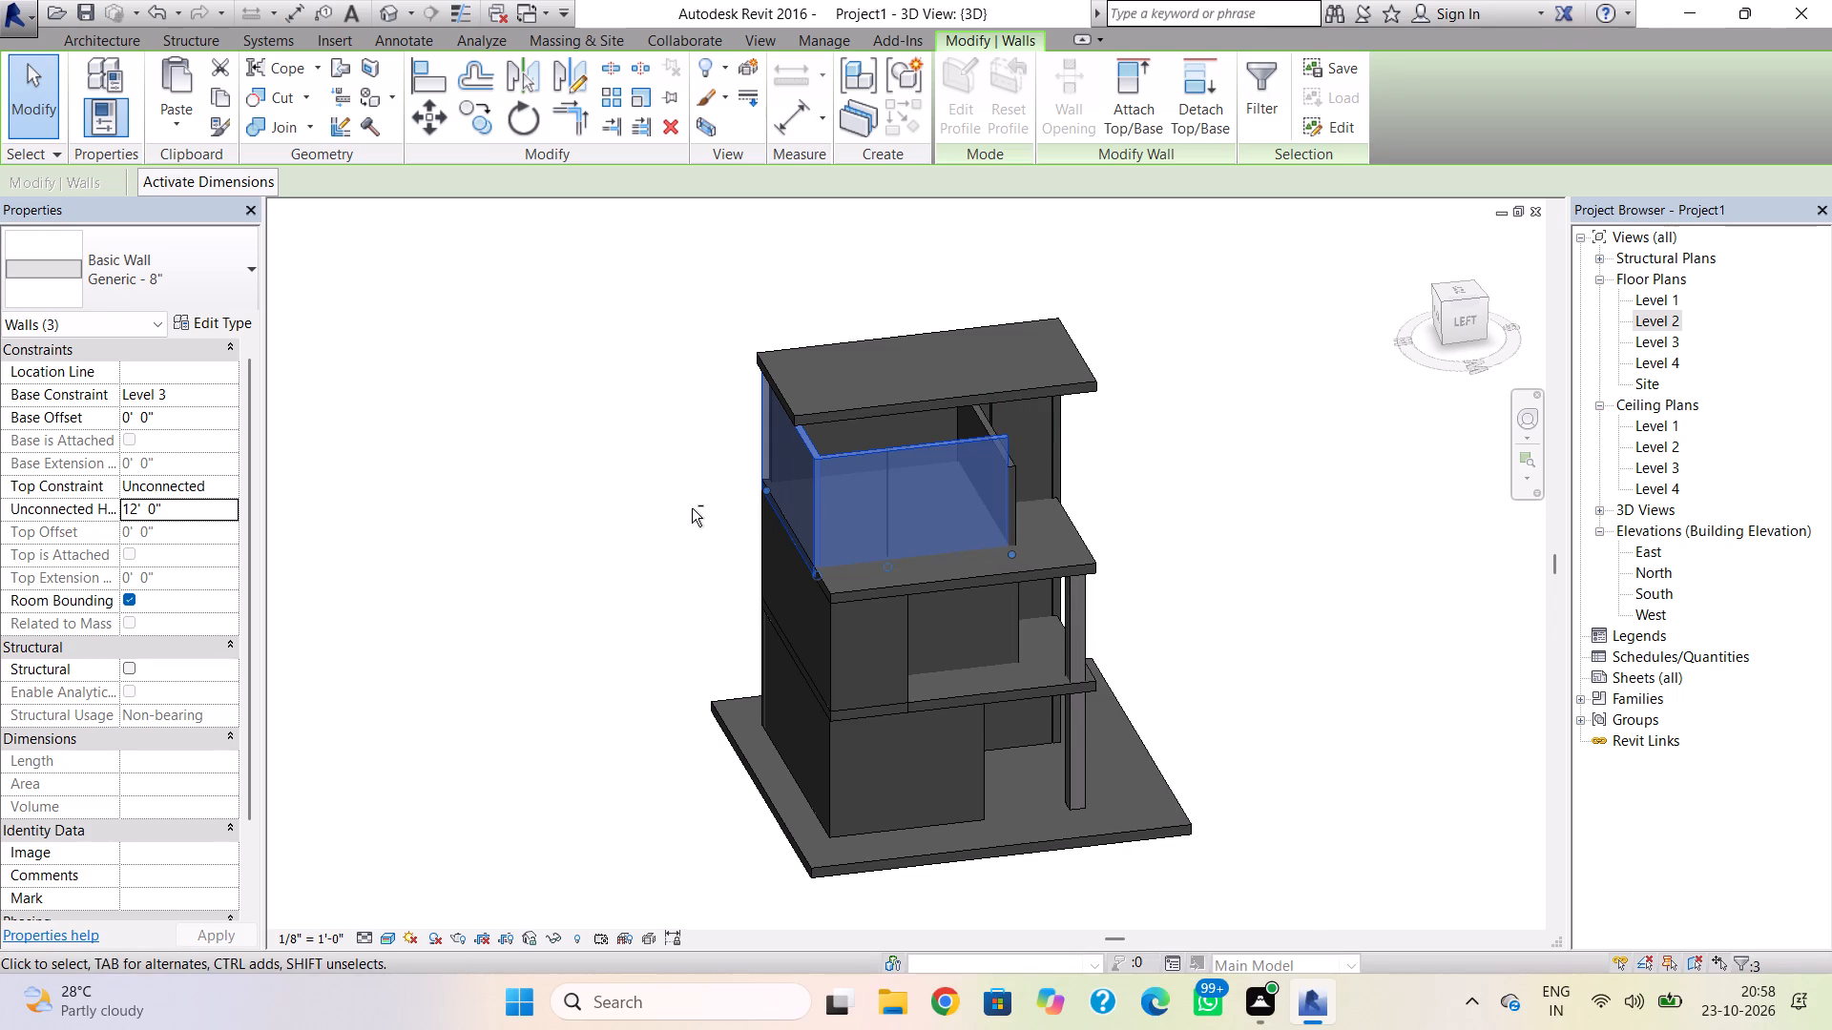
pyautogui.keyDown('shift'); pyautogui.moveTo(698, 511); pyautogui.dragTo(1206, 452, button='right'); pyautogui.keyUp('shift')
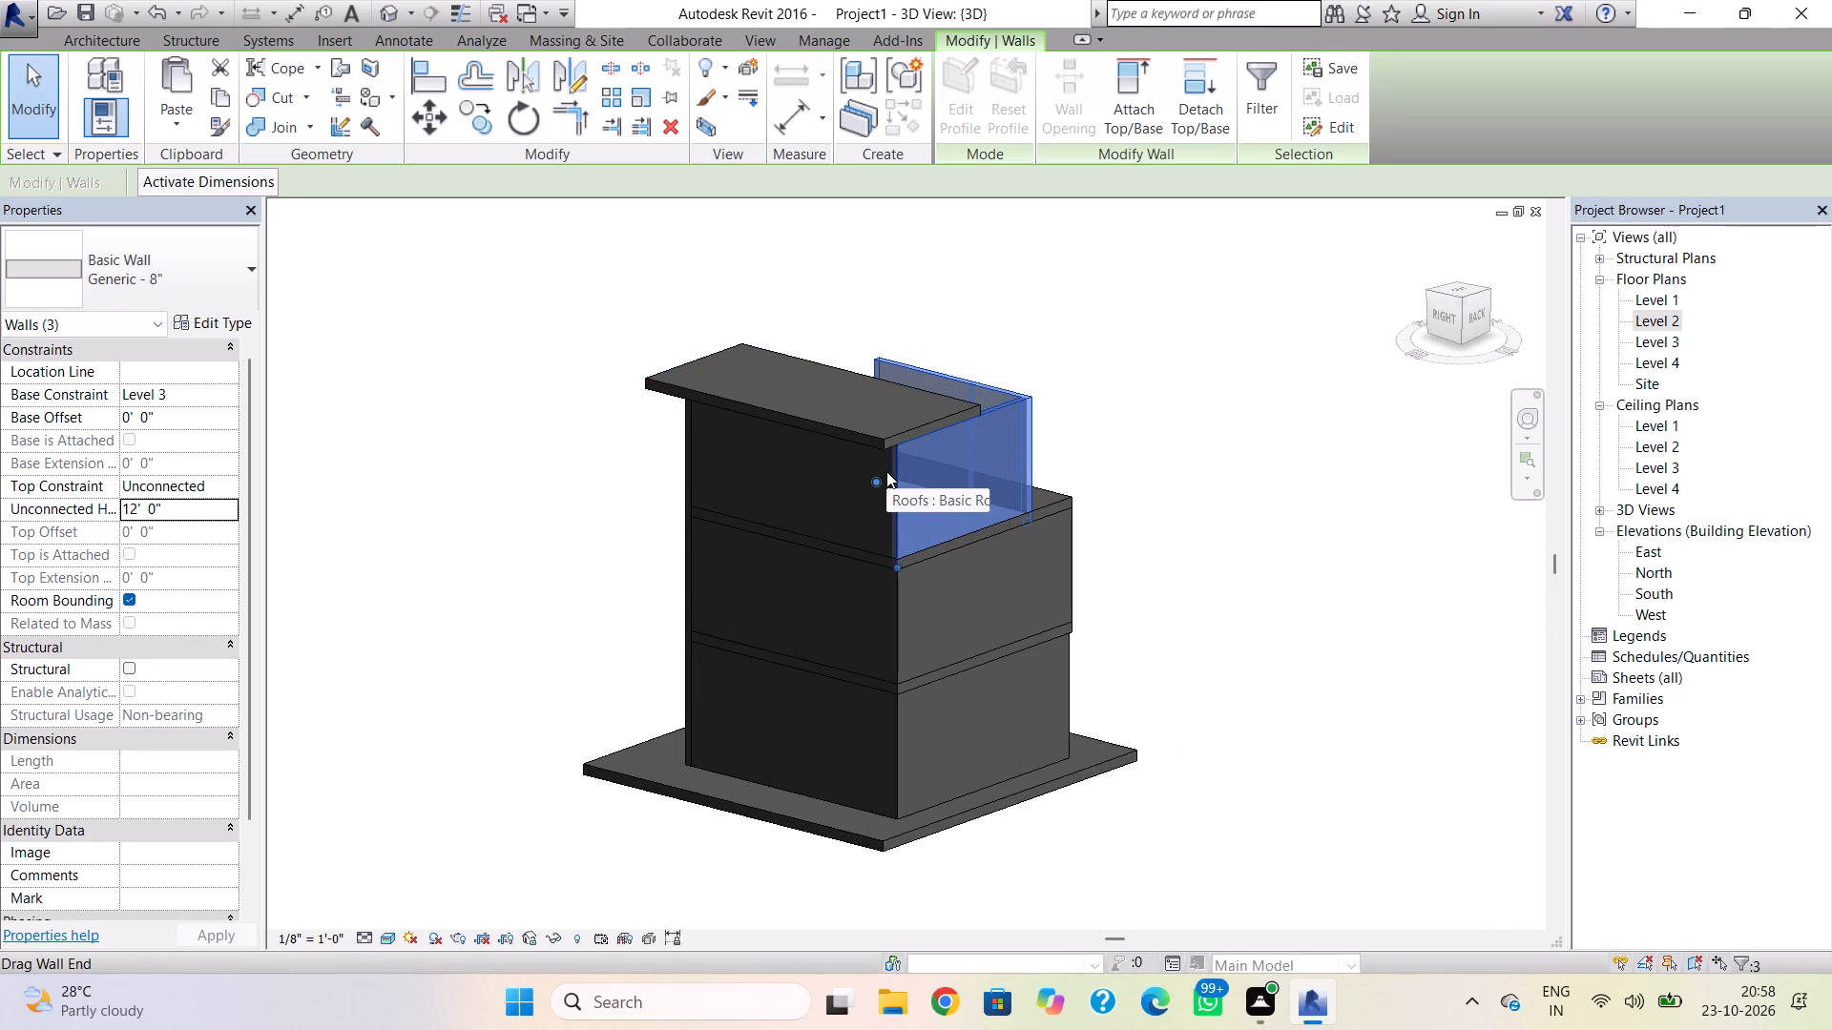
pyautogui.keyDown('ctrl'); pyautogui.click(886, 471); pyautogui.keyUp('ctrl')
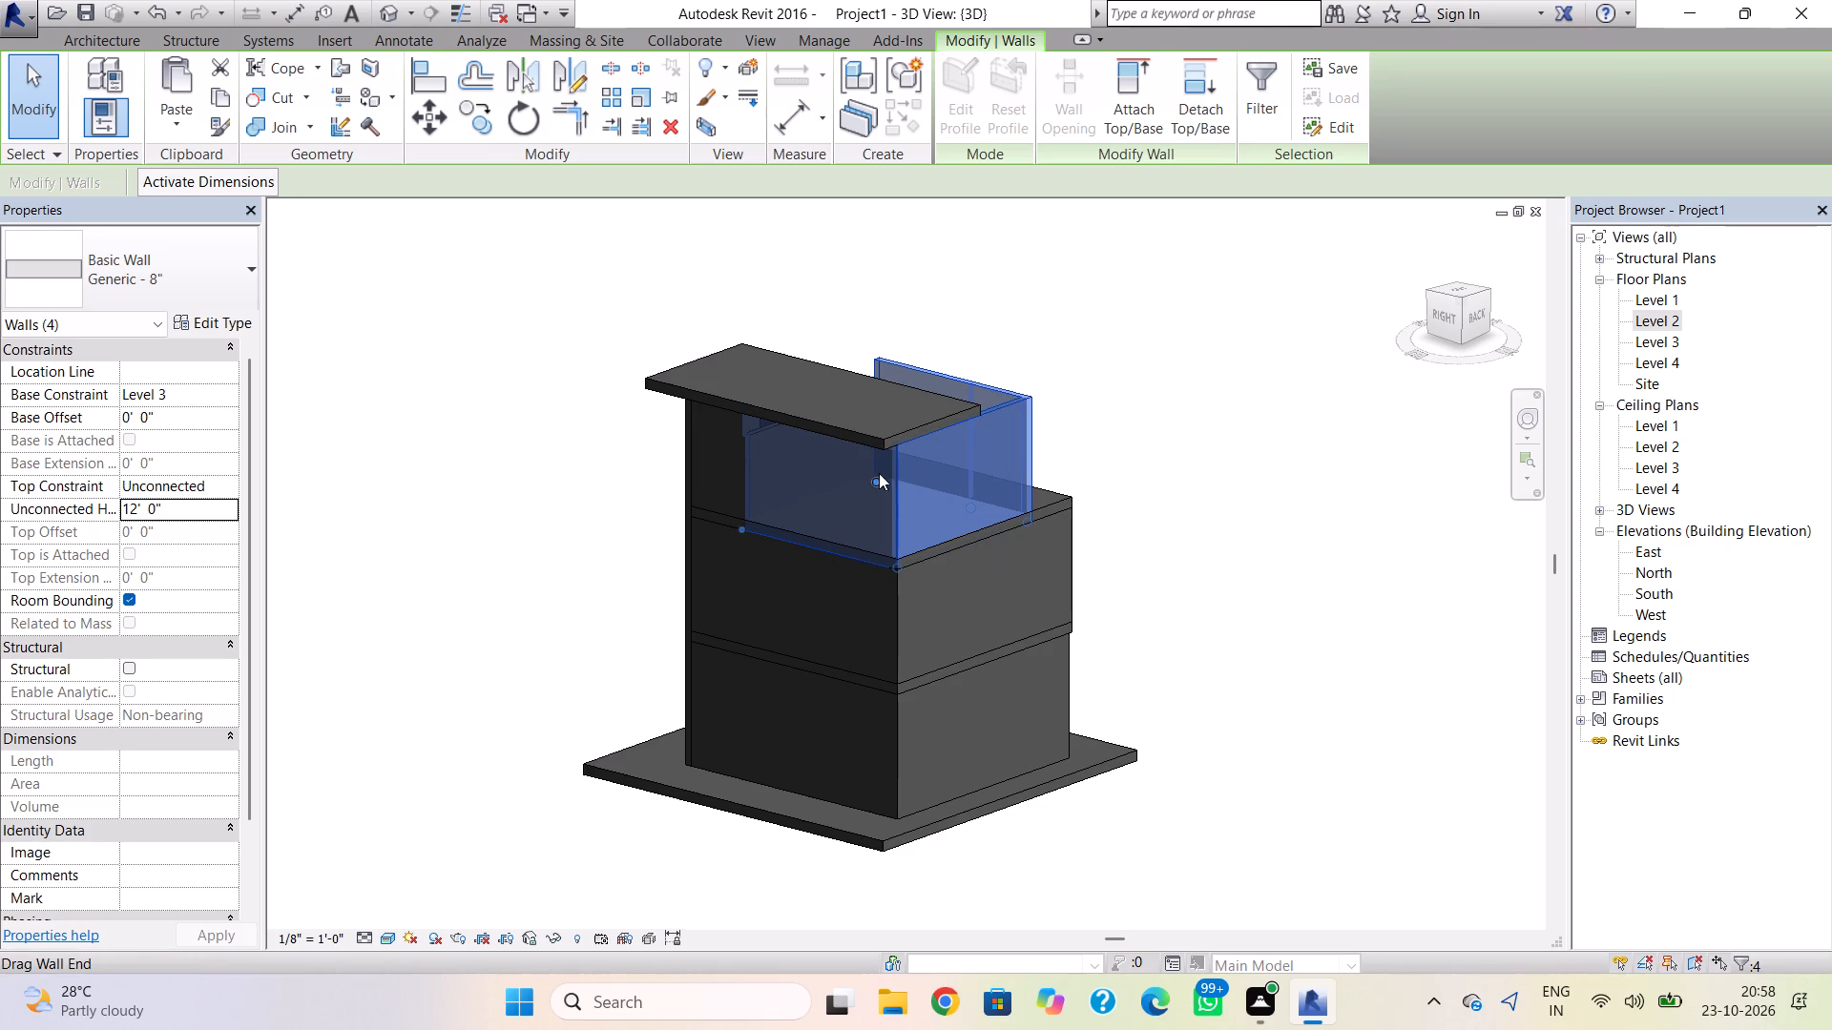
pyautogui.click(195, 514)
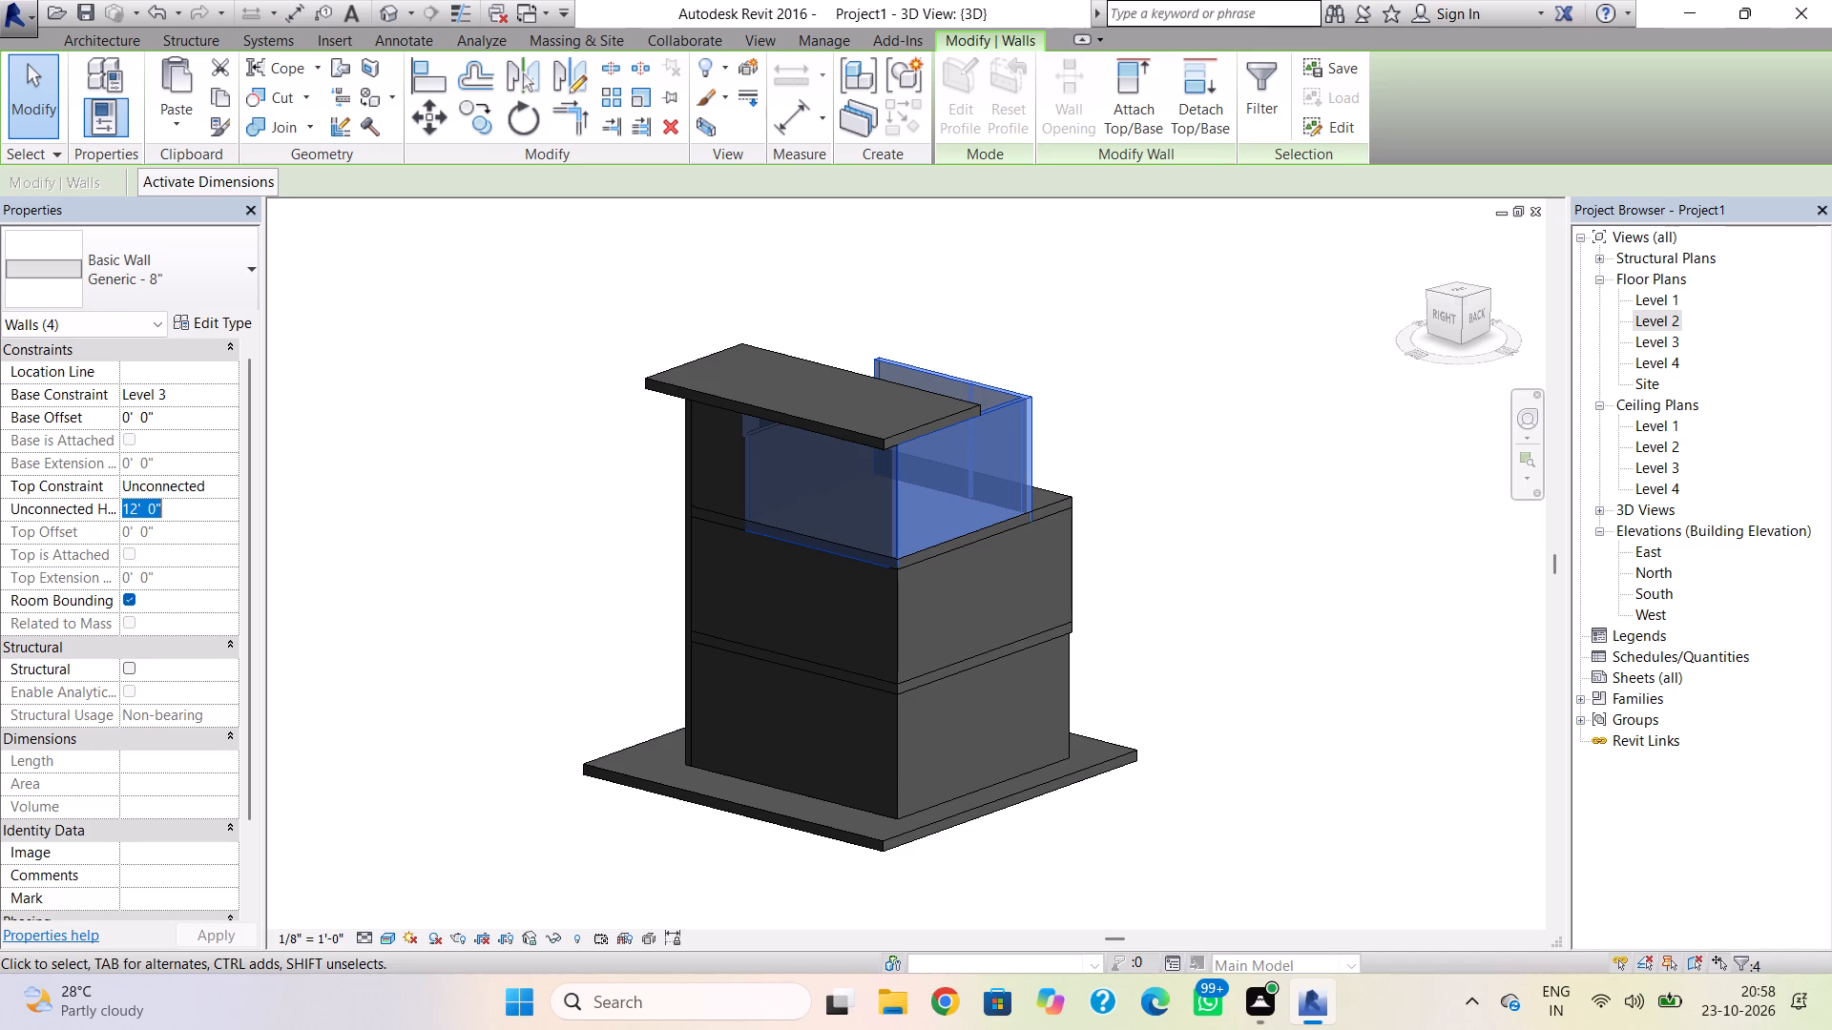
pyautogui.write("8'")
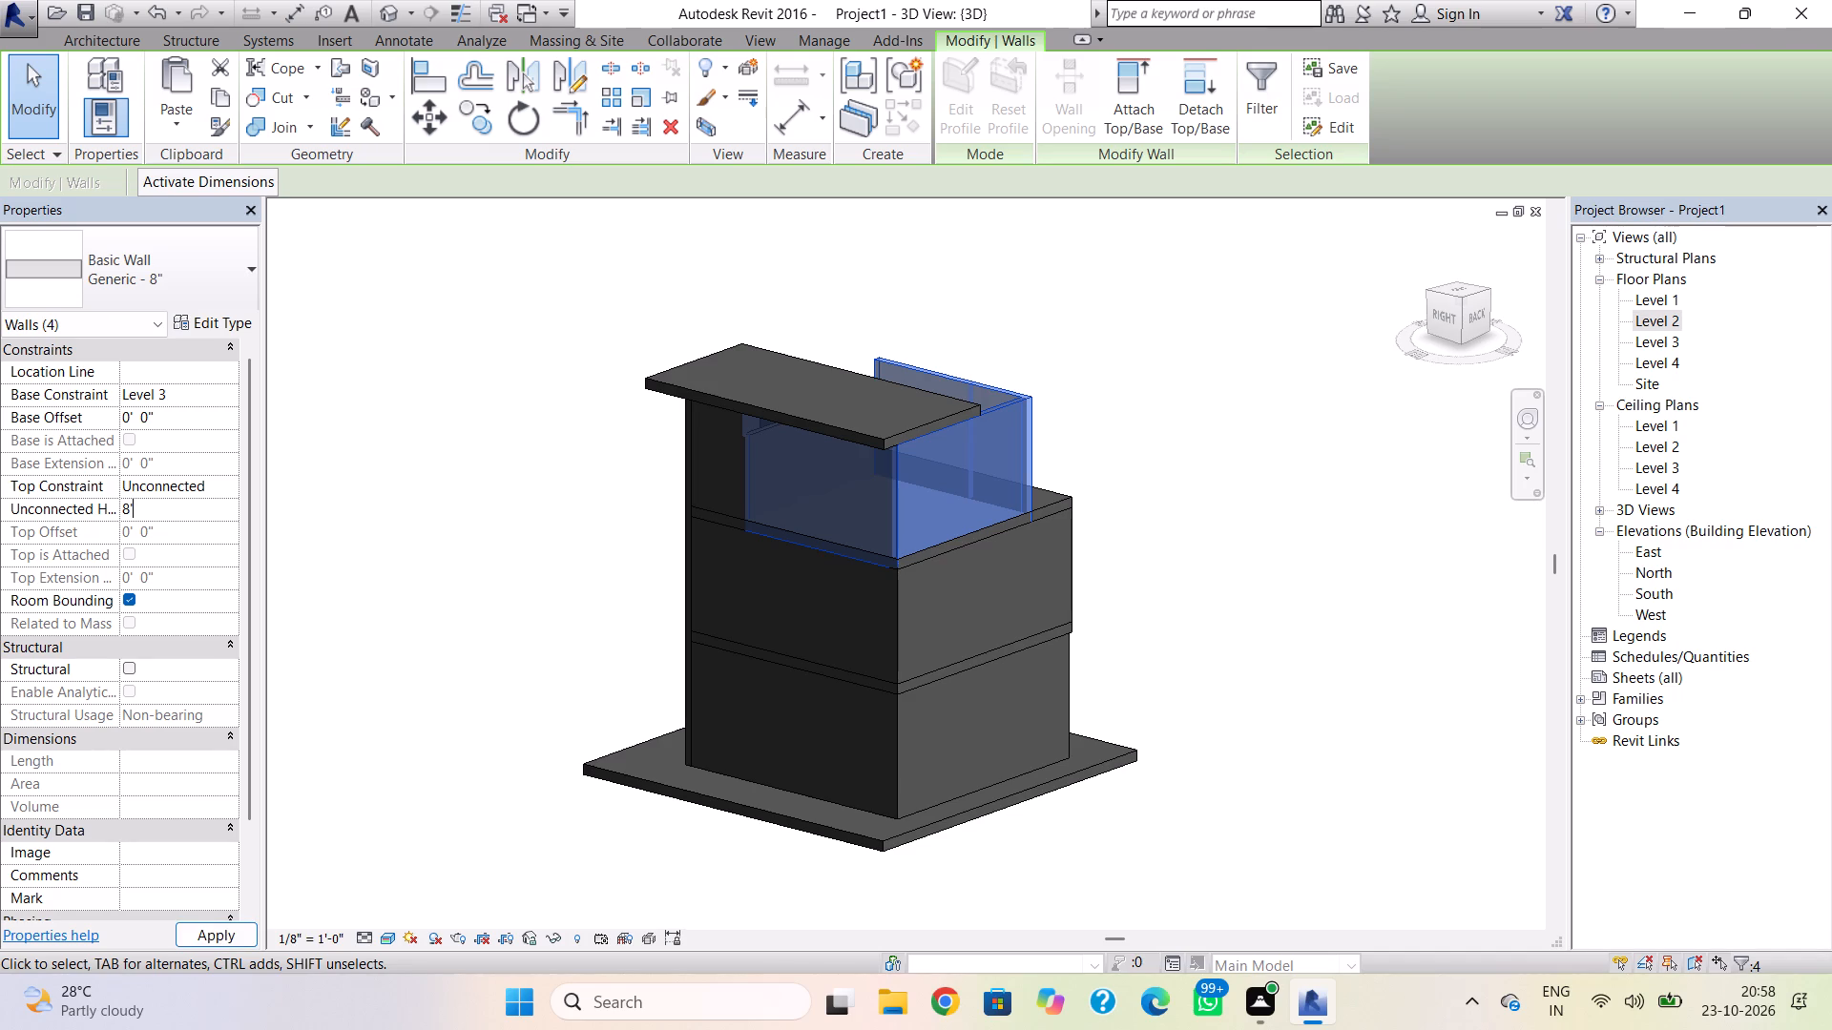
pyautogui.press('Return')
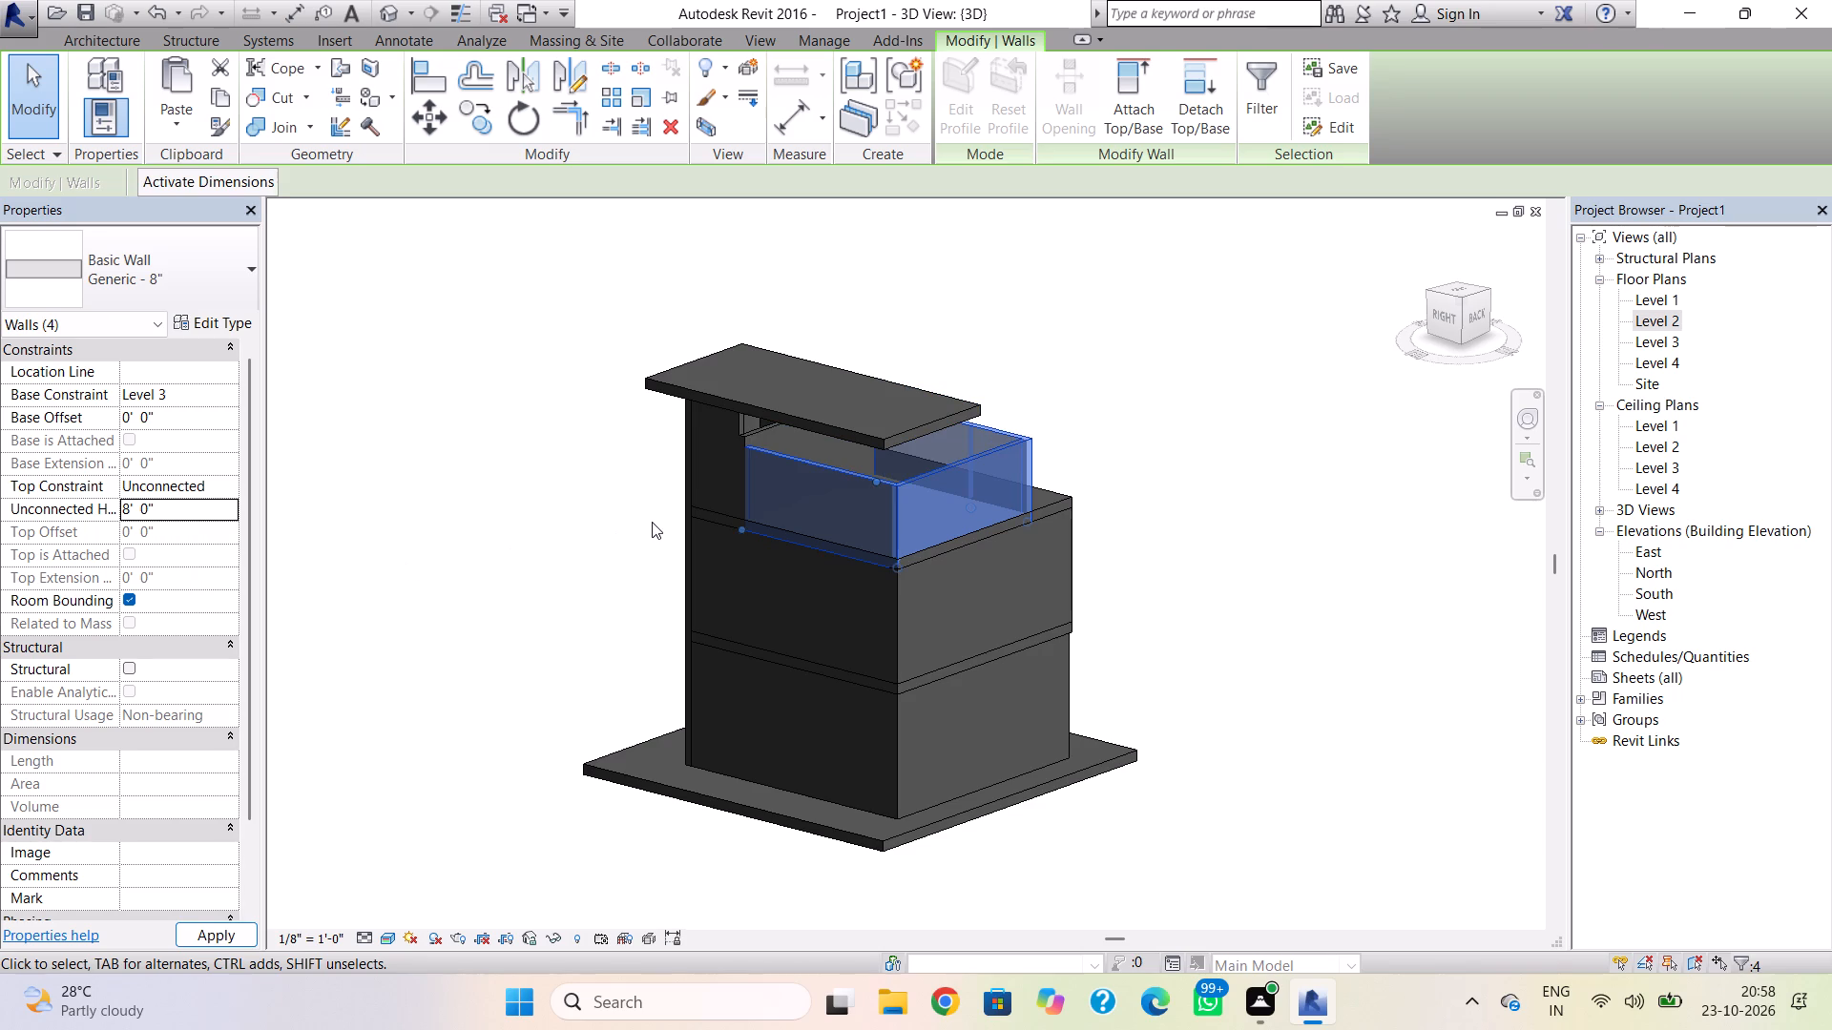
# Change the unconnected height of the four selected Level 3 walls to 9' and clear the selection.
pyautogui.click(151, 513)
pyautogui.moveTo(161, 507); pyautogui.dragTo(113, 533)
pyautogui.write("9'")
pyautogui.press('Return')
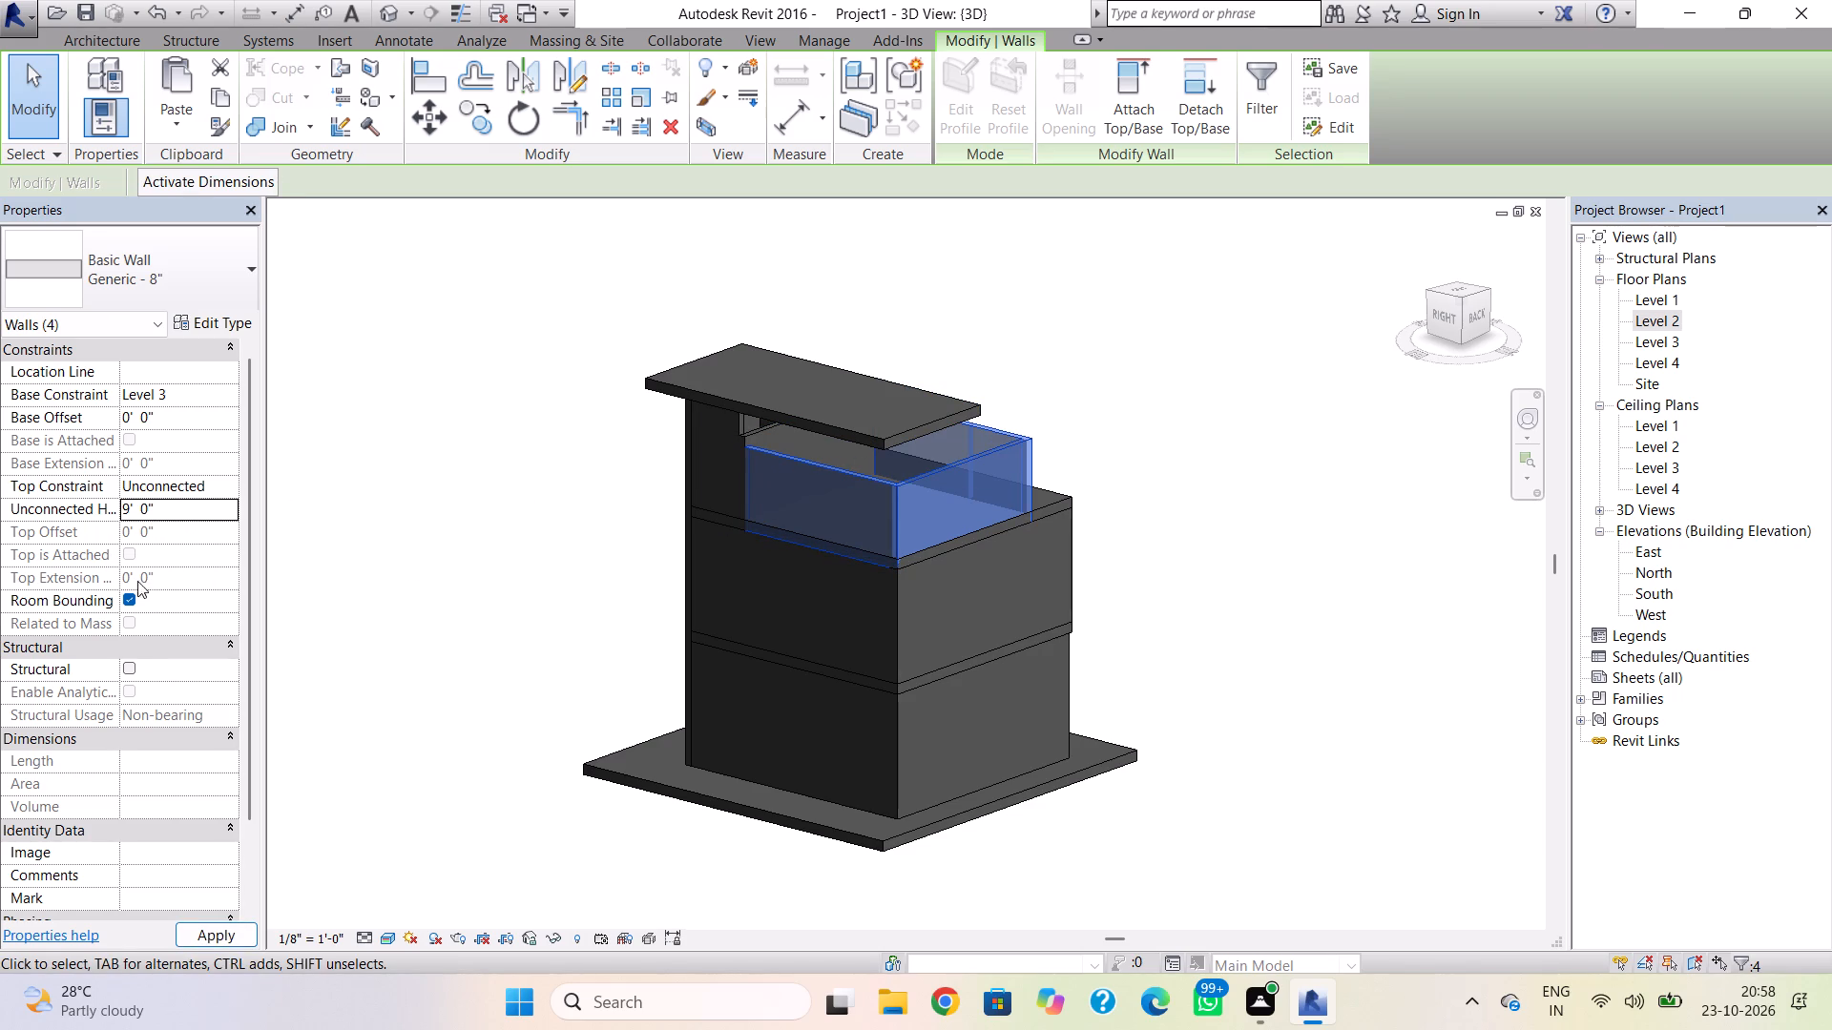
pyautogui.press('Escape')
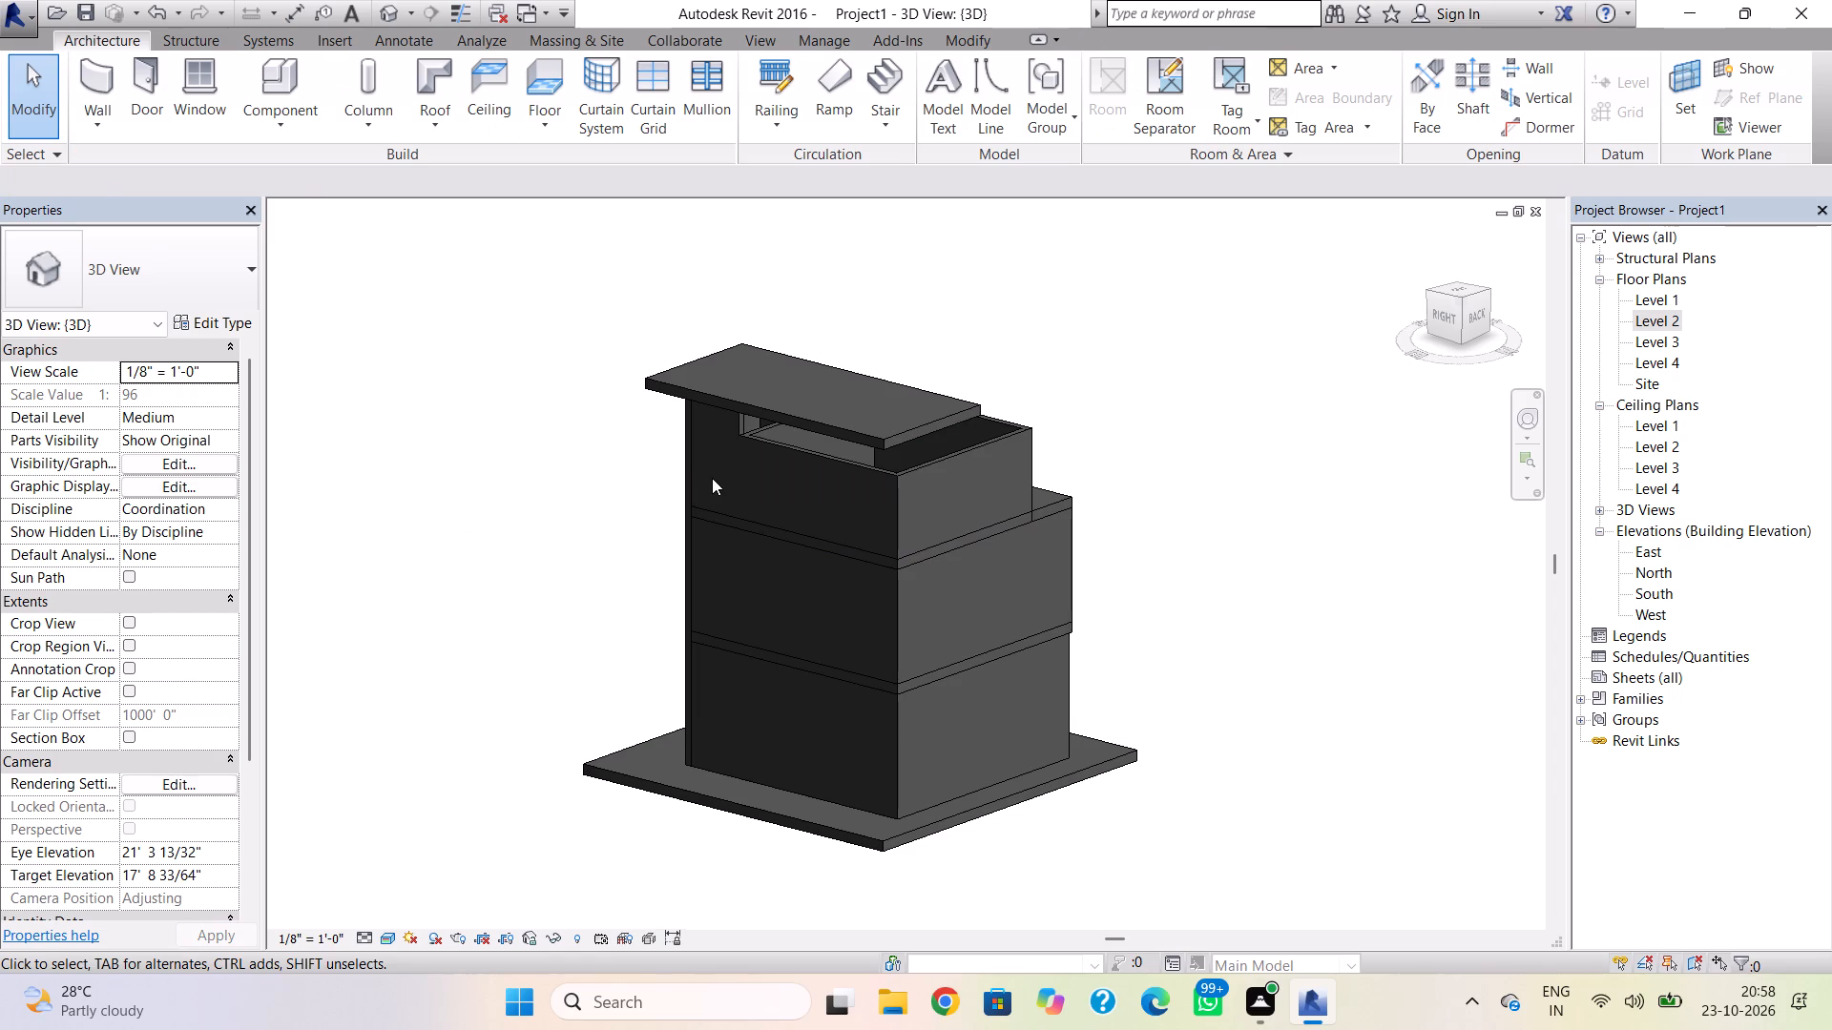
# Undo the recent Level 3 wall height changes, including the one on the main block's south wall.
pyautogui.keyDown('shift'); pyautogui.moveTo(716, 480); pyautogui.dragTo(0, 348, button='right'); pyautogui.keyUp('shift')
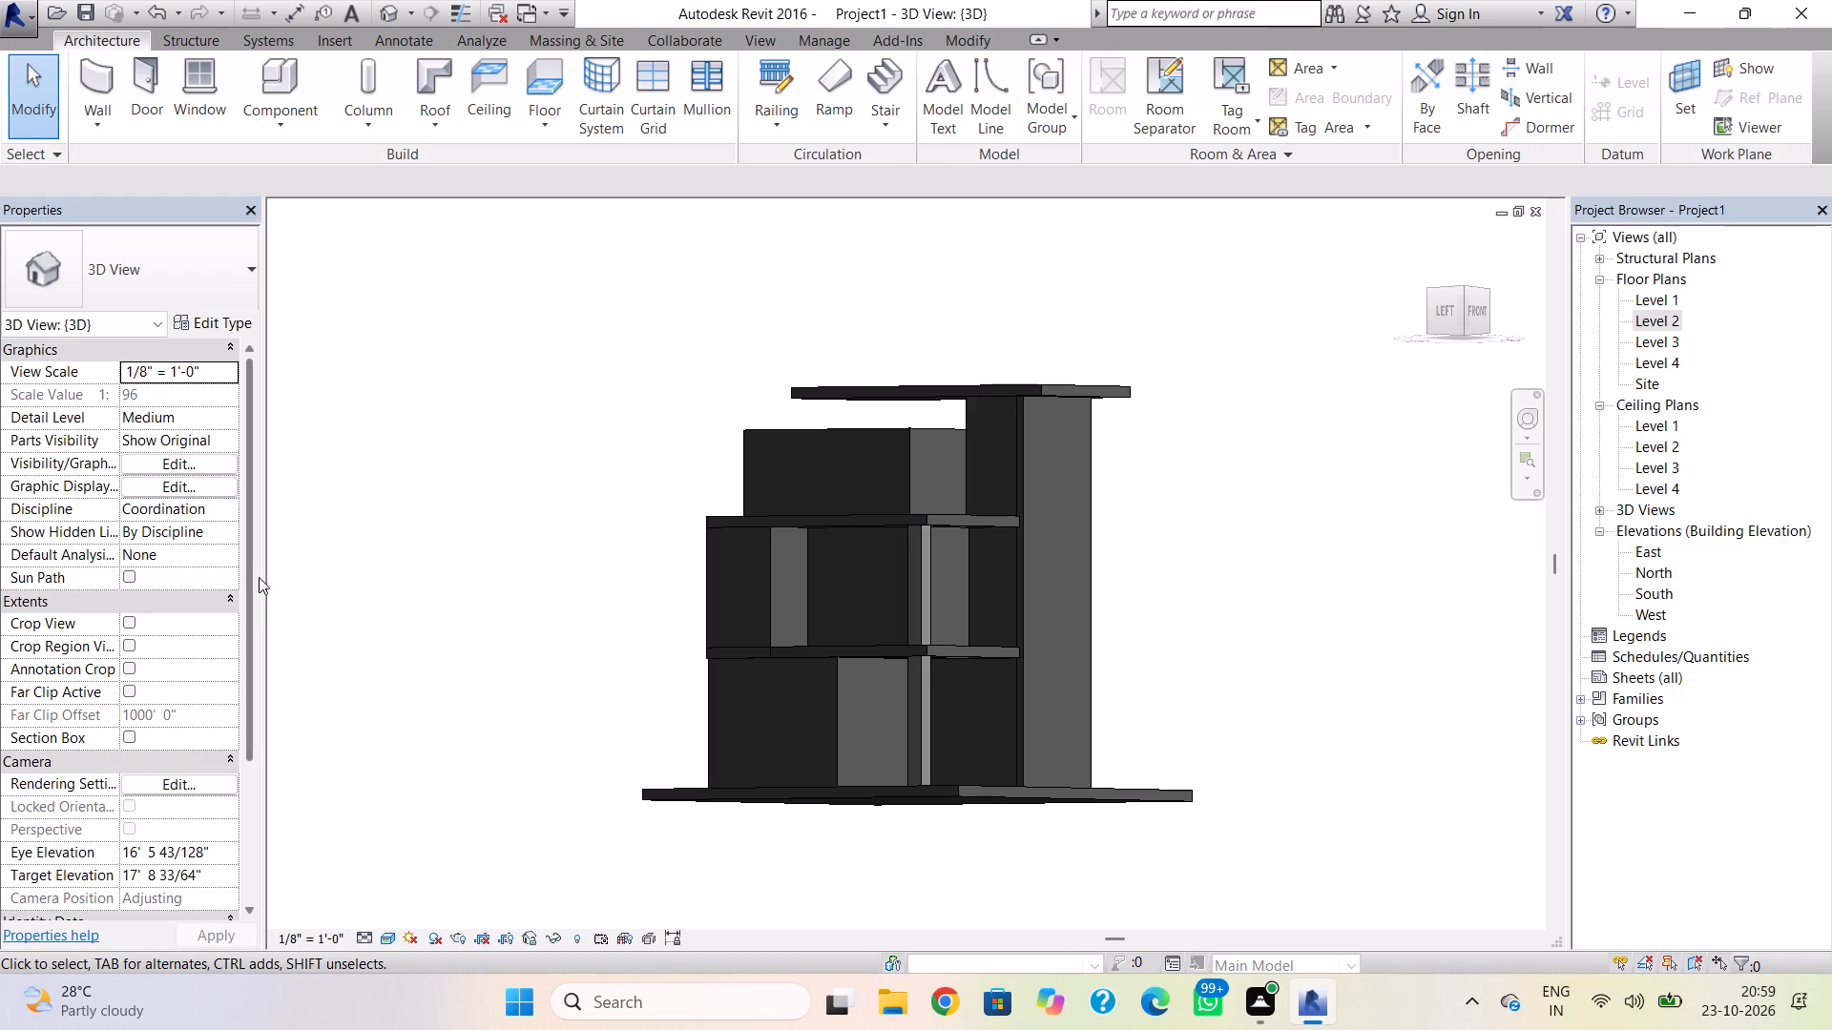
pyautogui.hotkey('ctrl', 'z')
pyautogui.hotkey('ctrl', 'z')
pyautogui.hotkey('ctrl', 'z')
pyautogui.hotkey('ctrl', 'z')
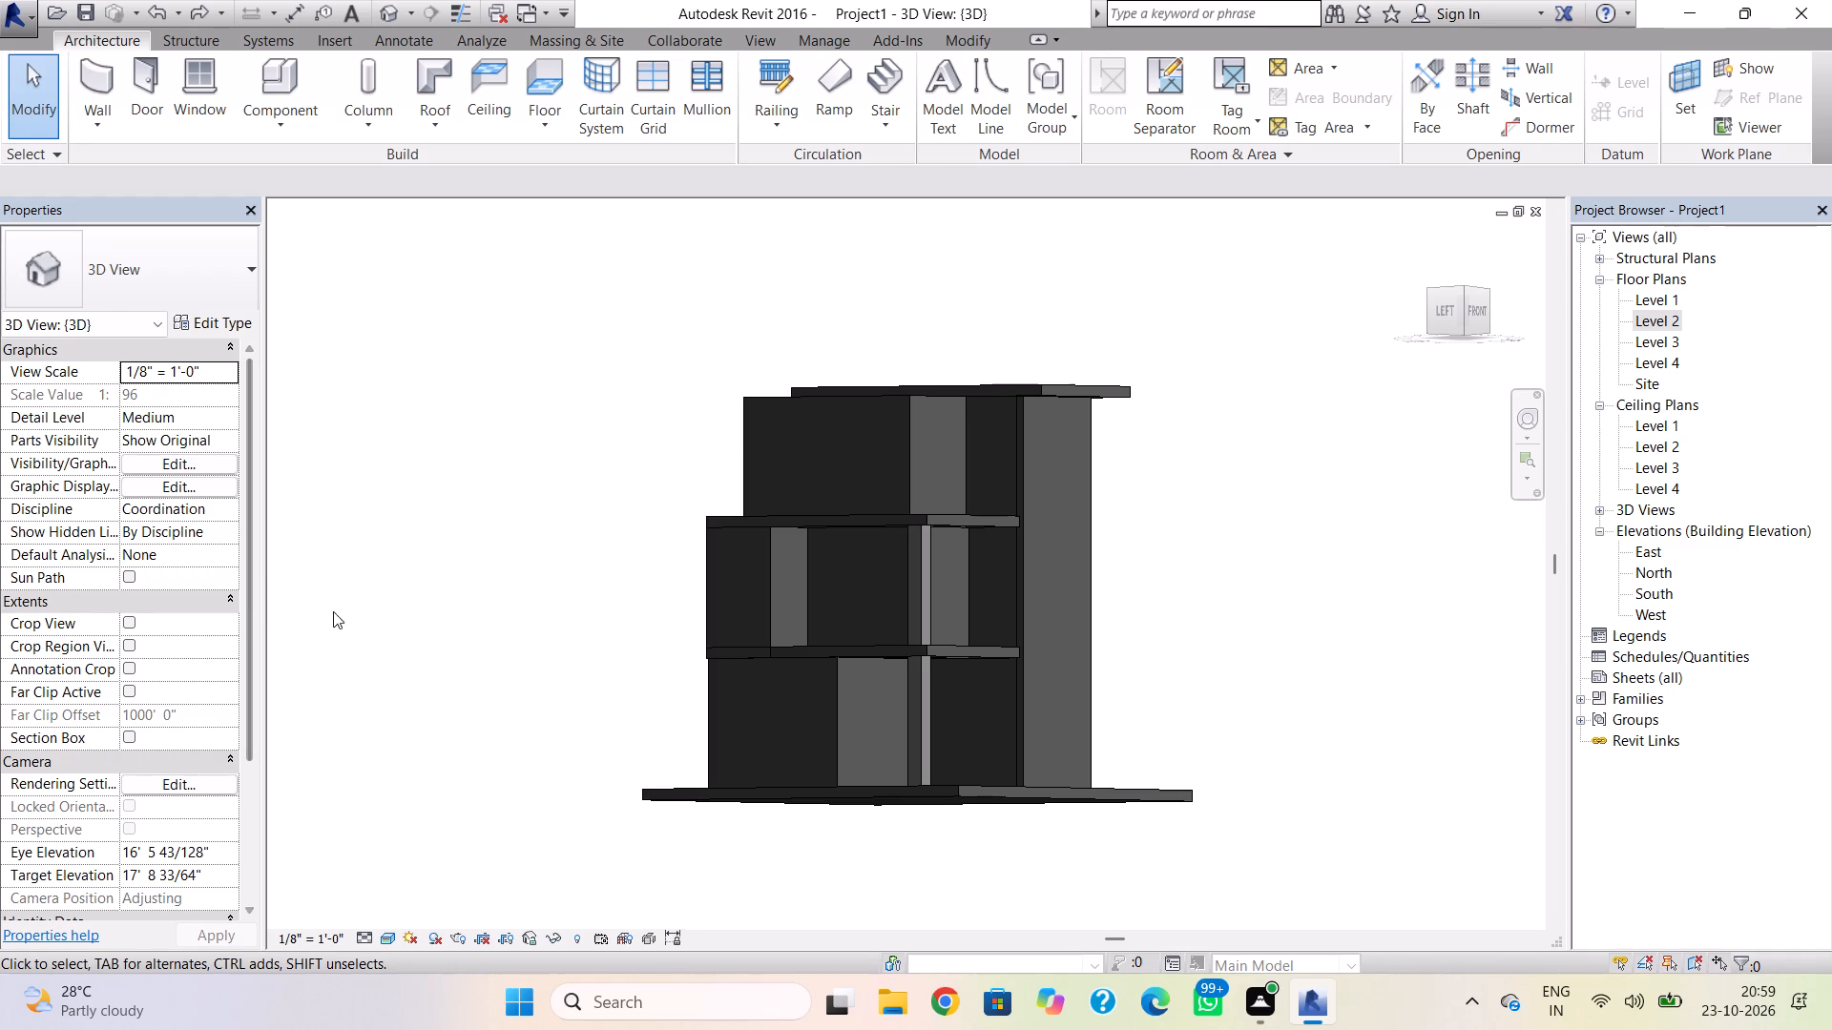
# Copy the Level 3 flat roof and paste it aligned to Level 4.
pyautogui.keyDown('shift'); pyautogui.moveTo(521, 606); pyautogui.dragTo(642, 862, button='right'); pyautogui.keyUp('shift')
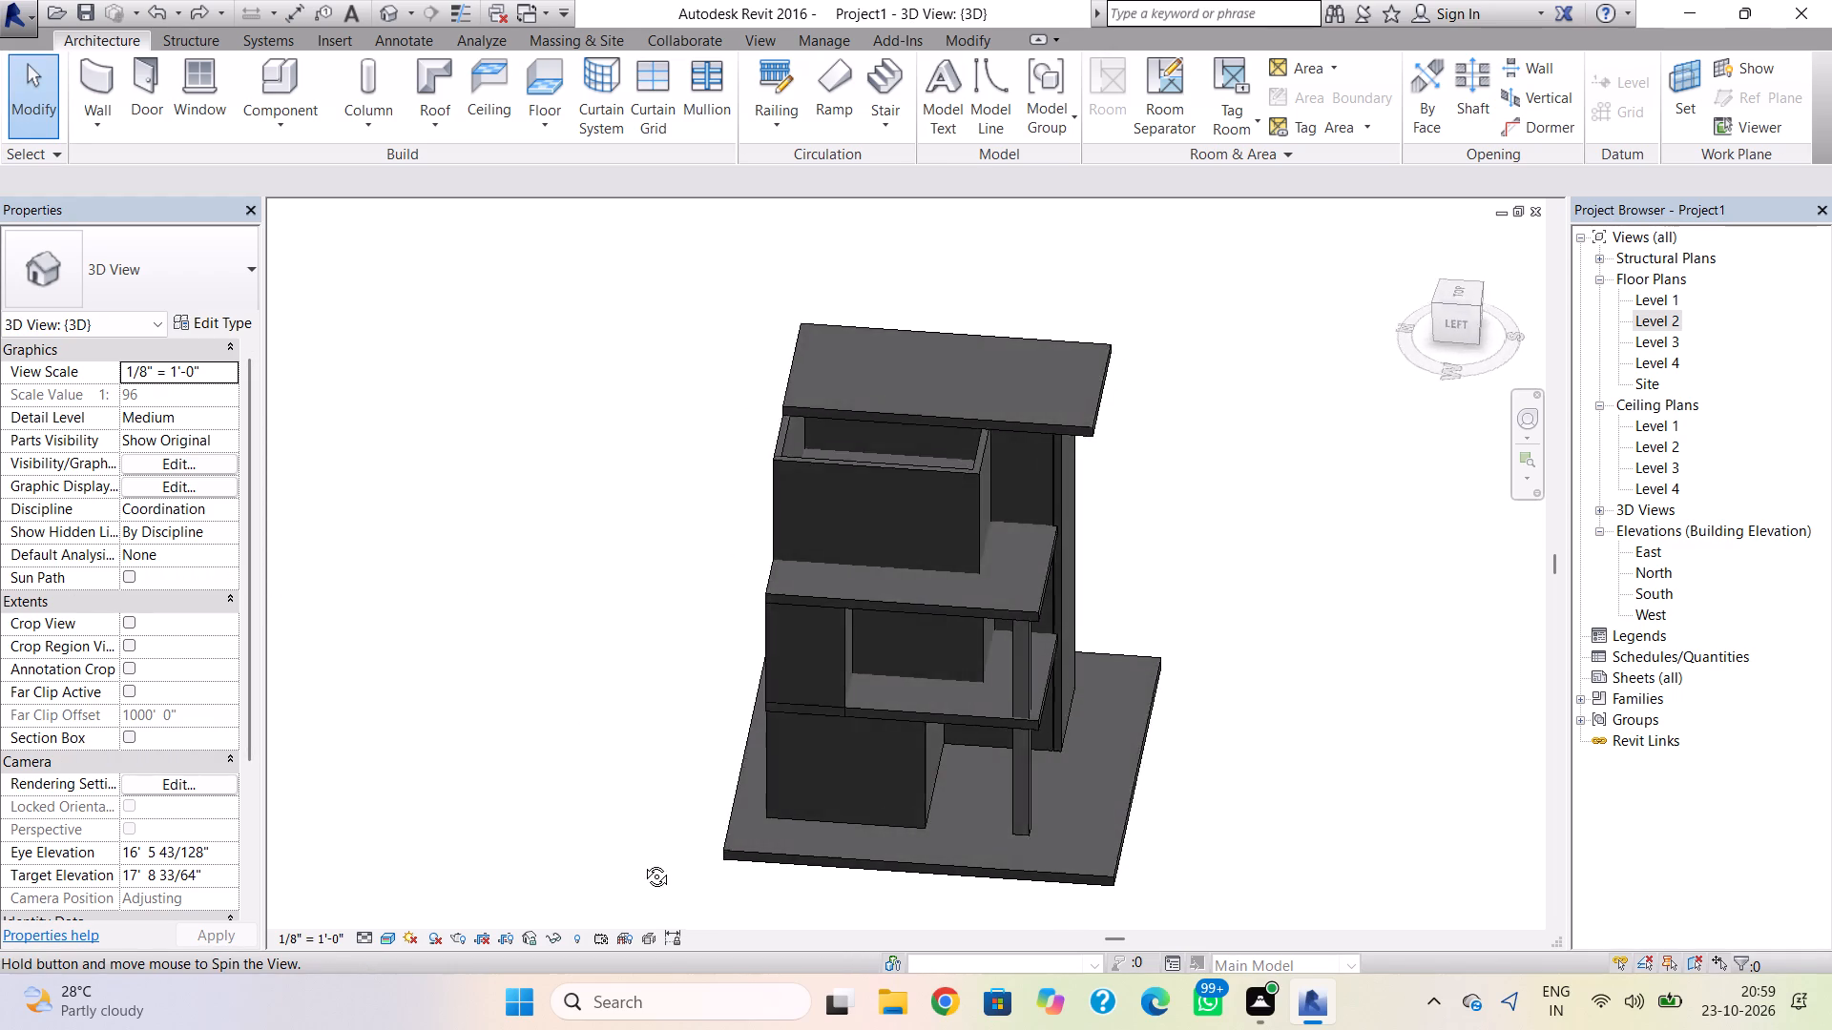
pyautogui.keyDown('shift'); pyautogui.moveTo(642, 862); pyautogui.dragTo(329, 688, button='right'); pyautogui.keyUp('shift')
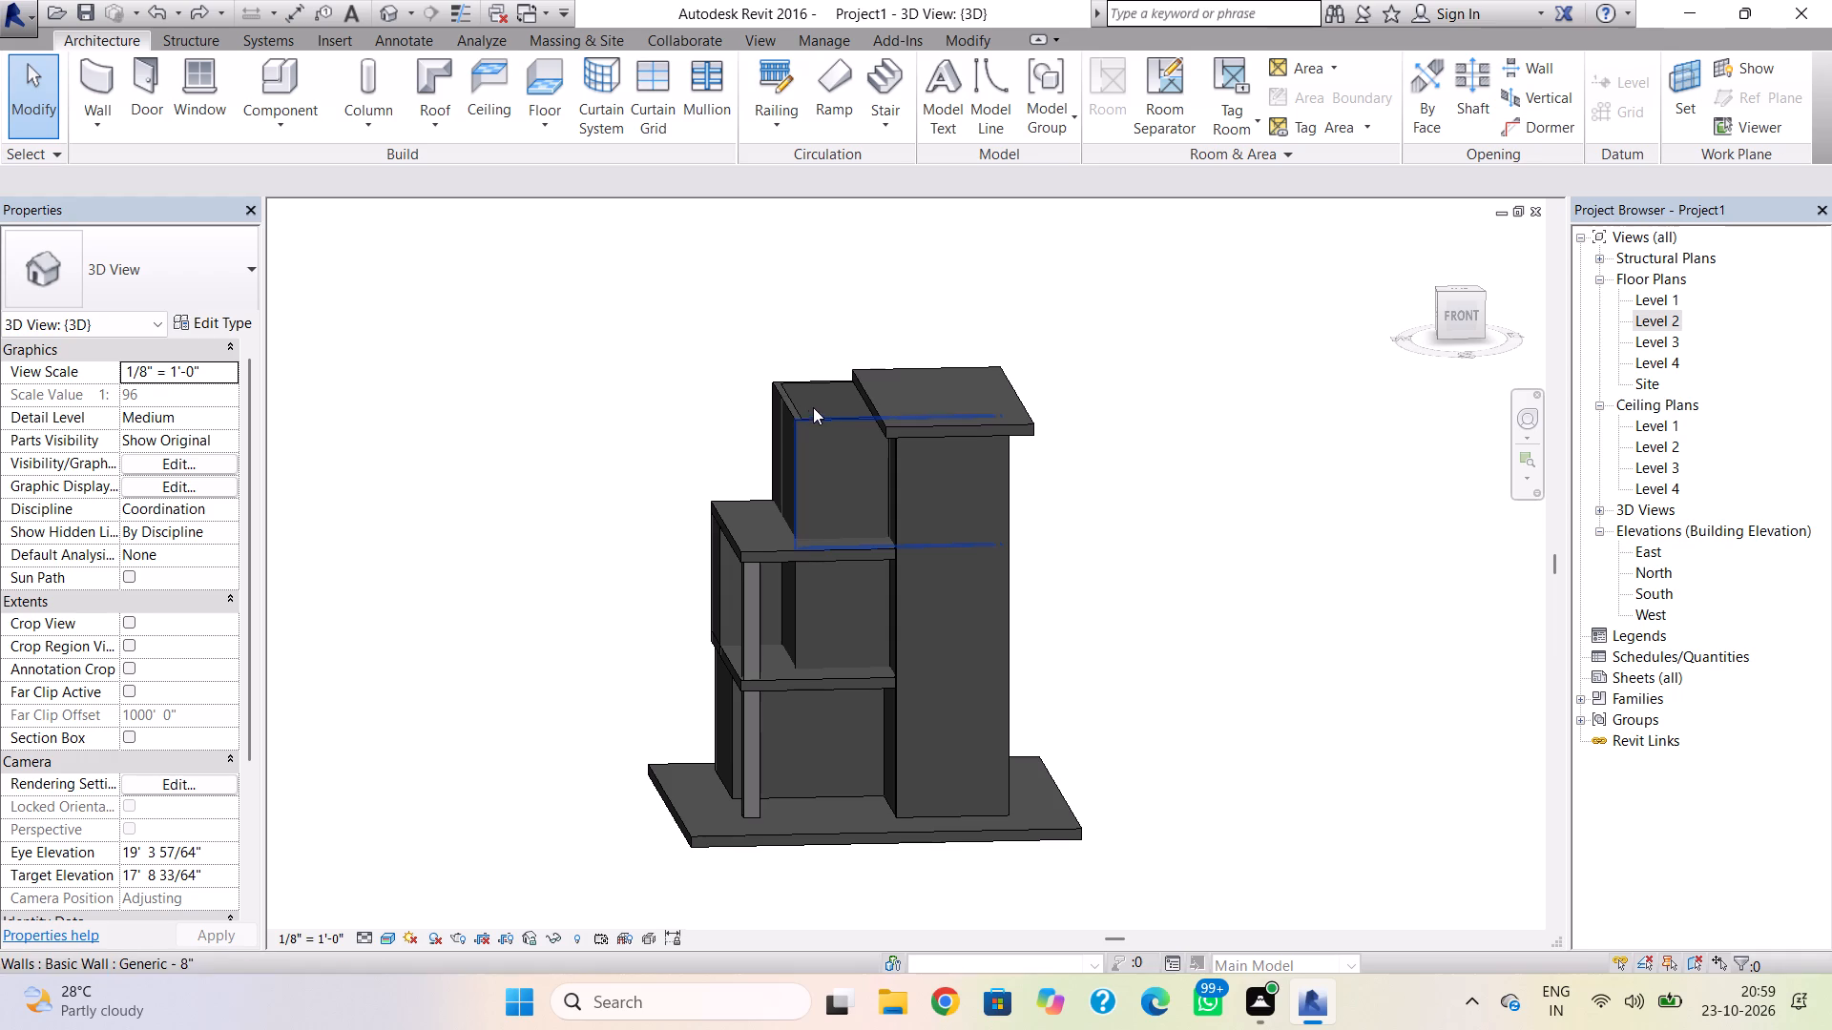
pyautogui.click(876, 419)
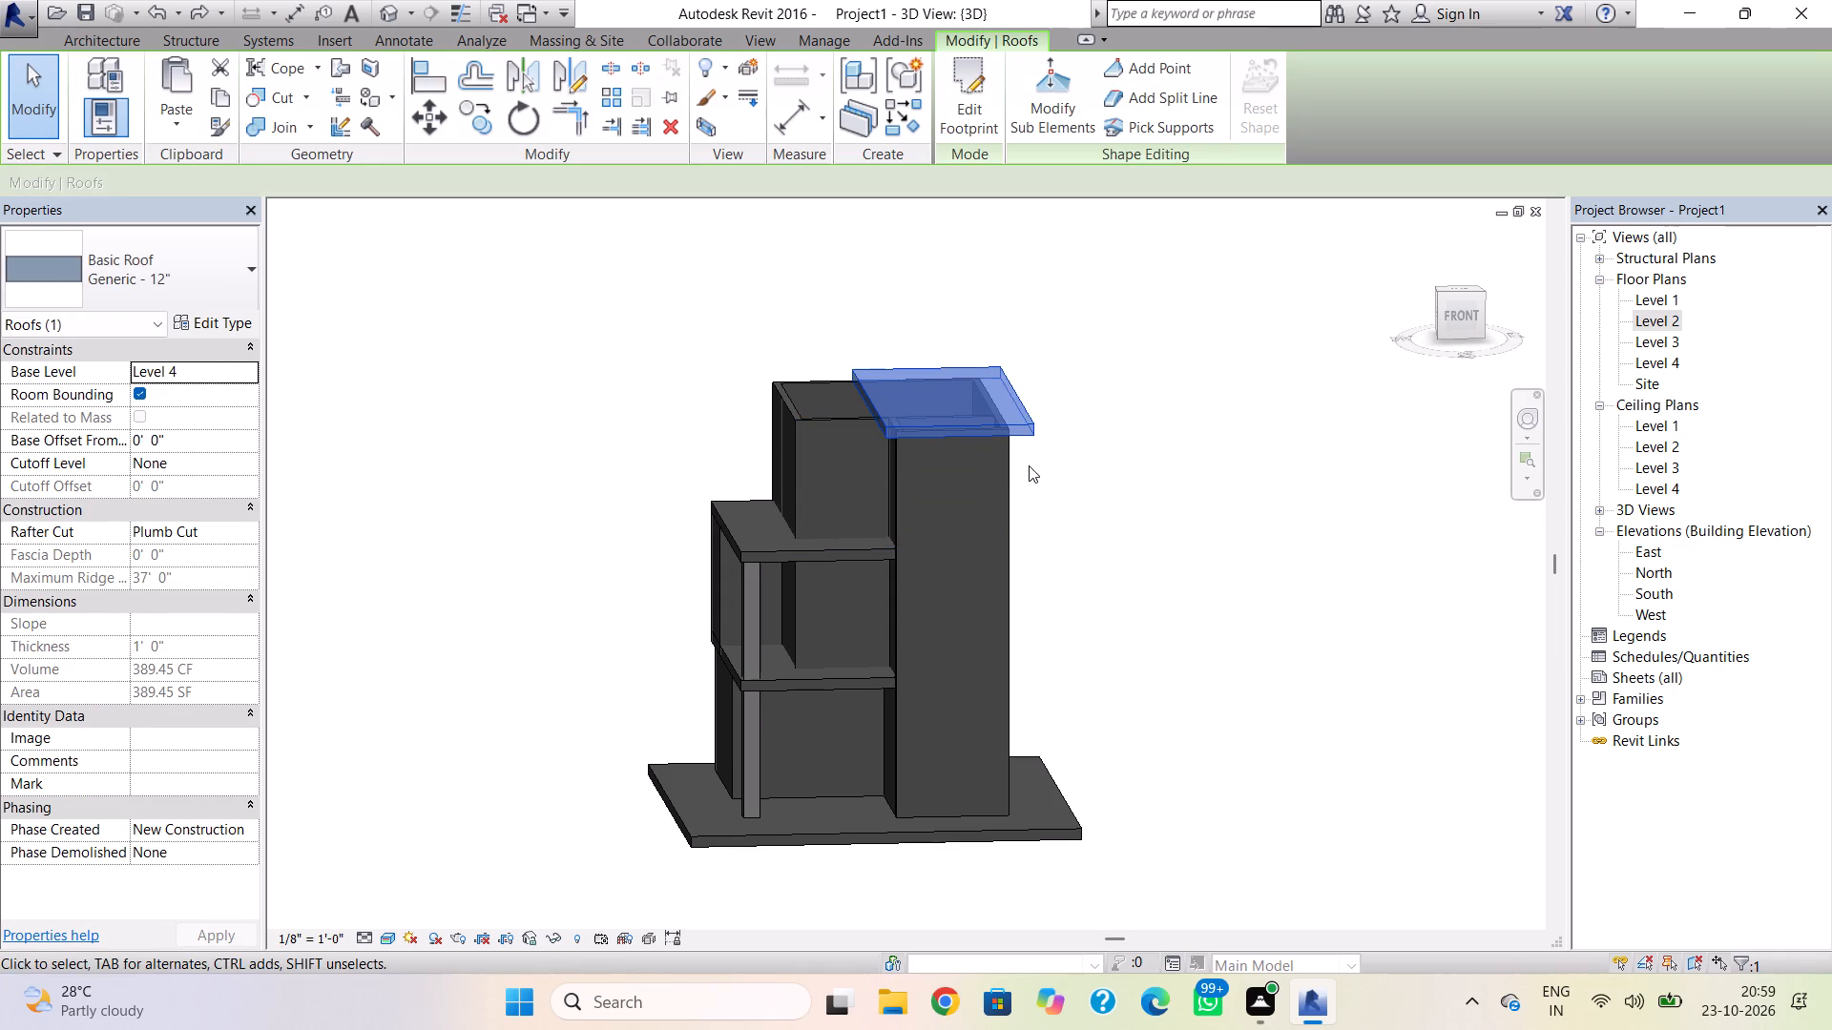
pyautogui.click(830, 560)
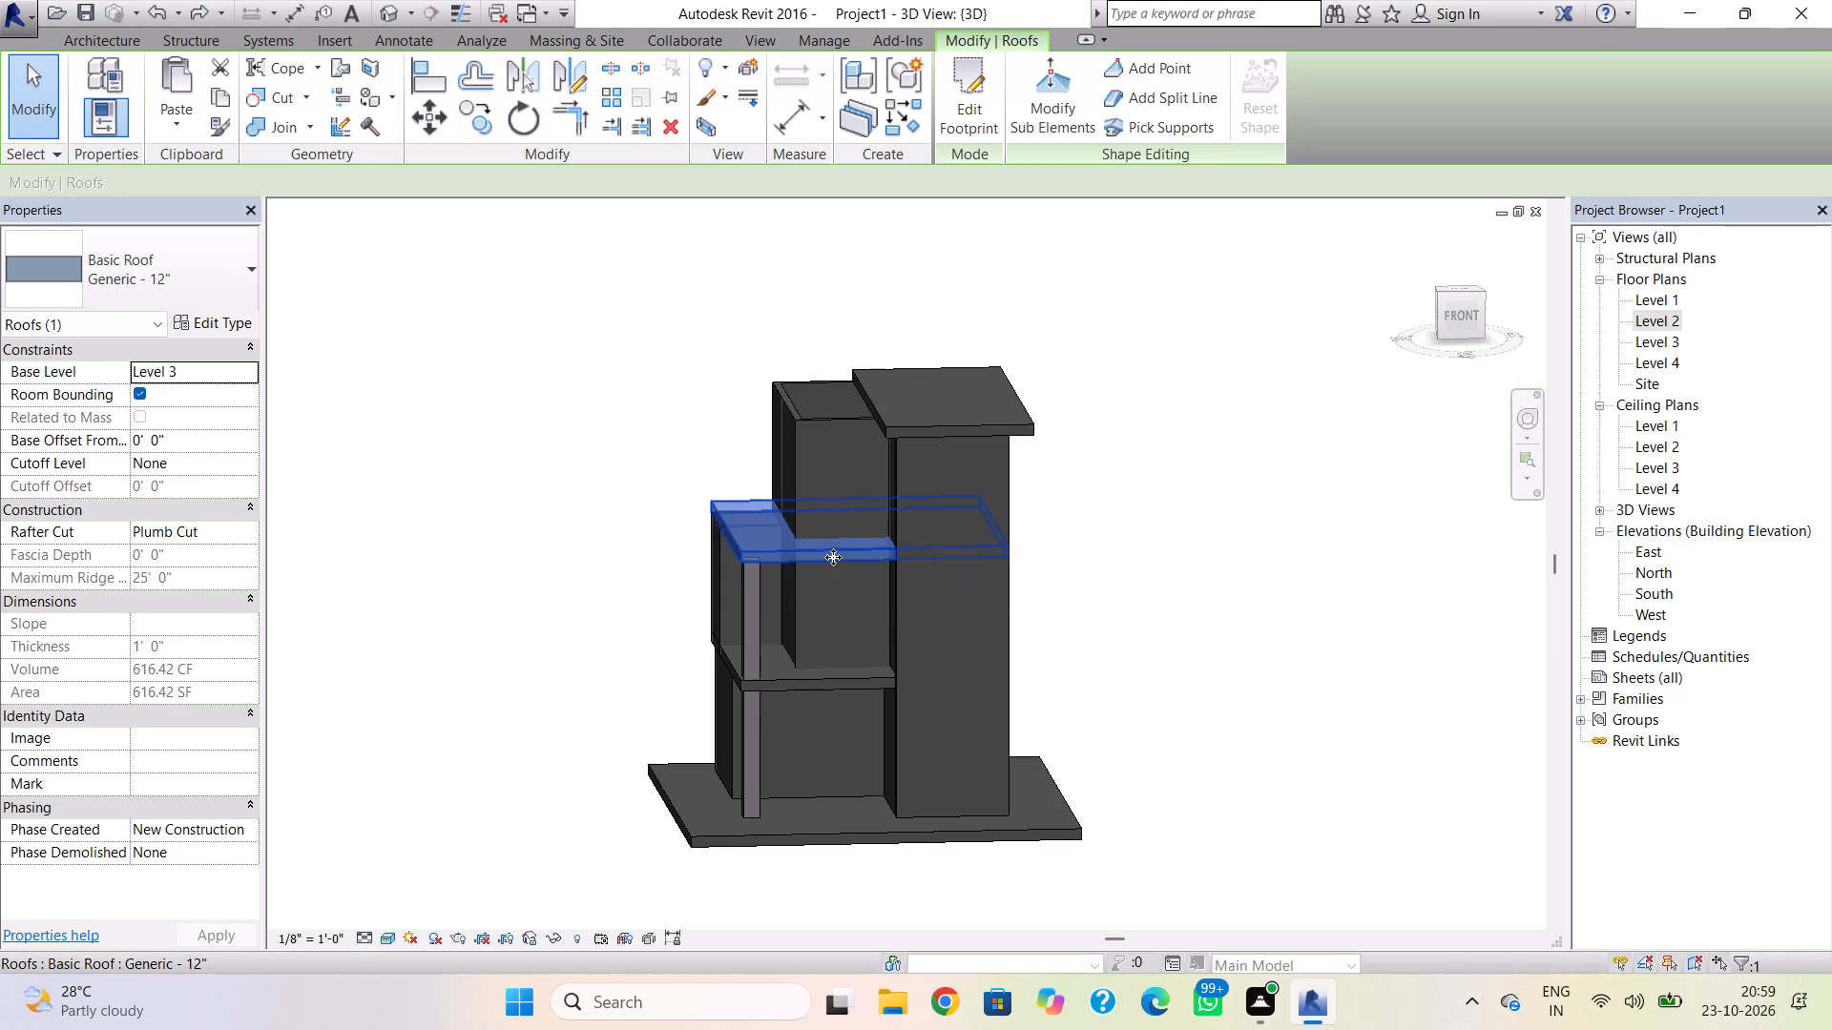
pyautogui.click(220, 81)
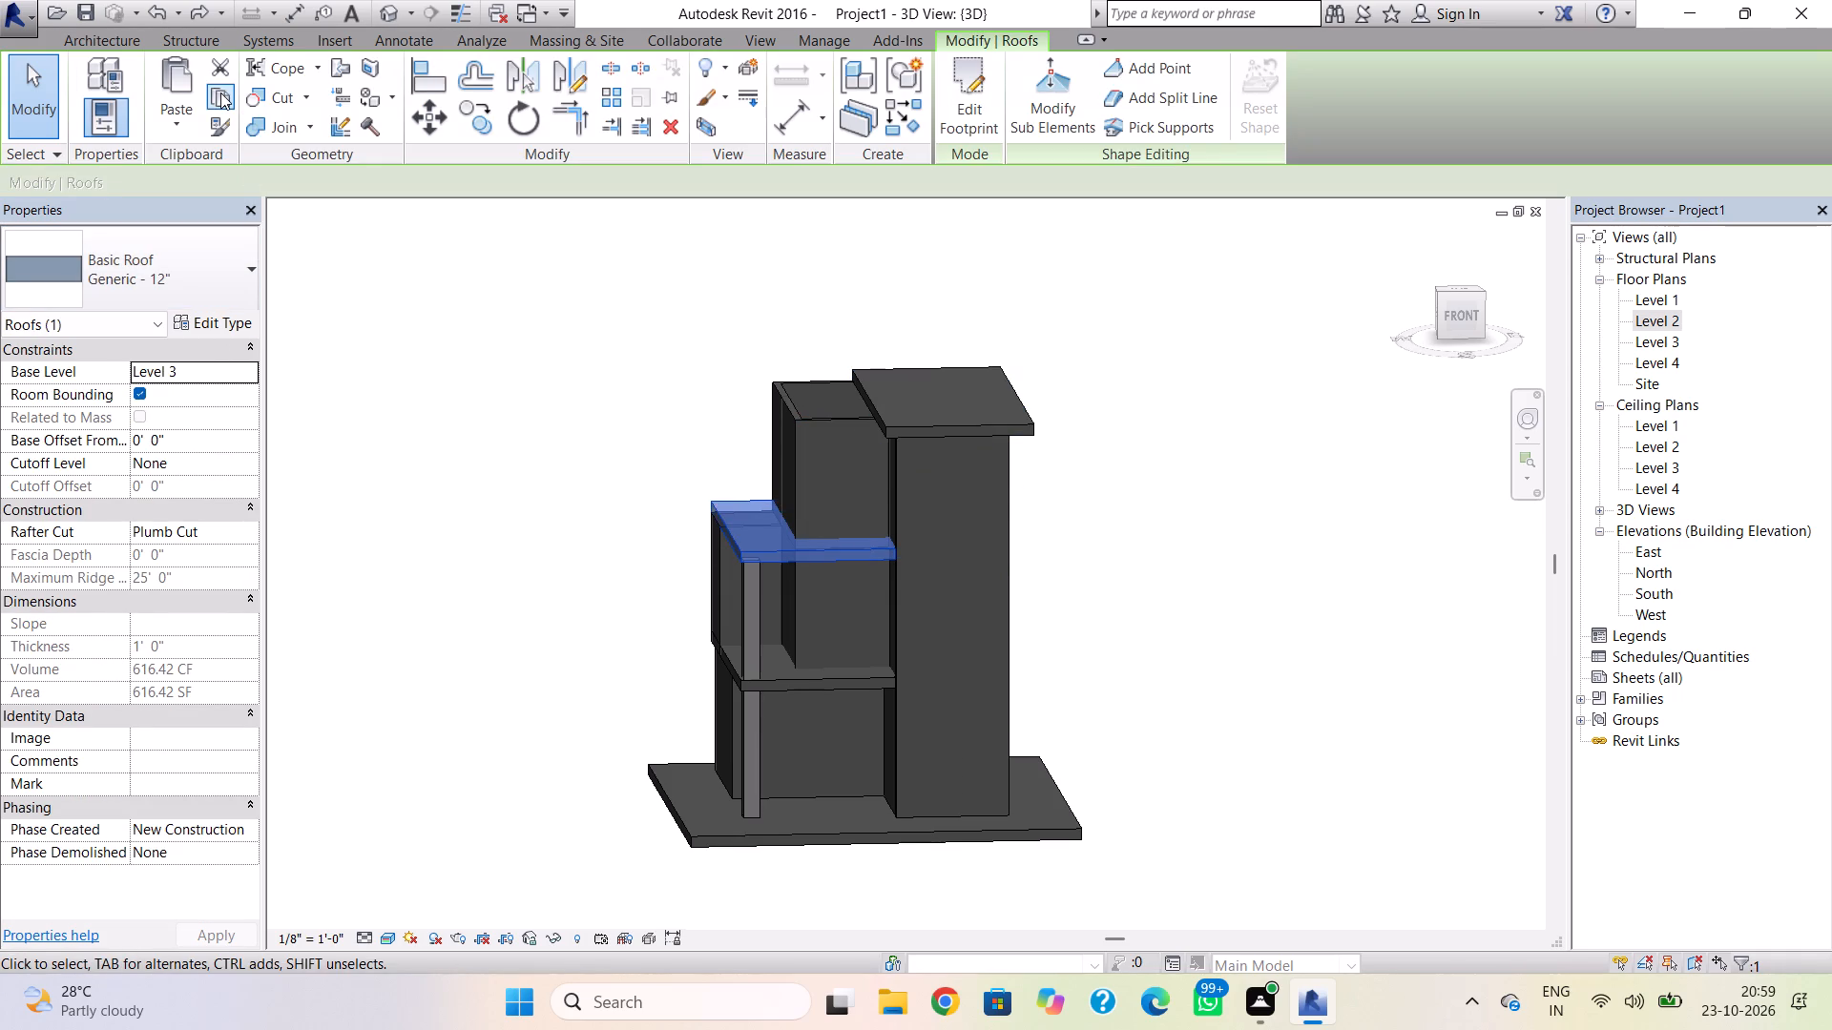
pyautogui.click(220, 93)
pyautogui.click(198, 124)
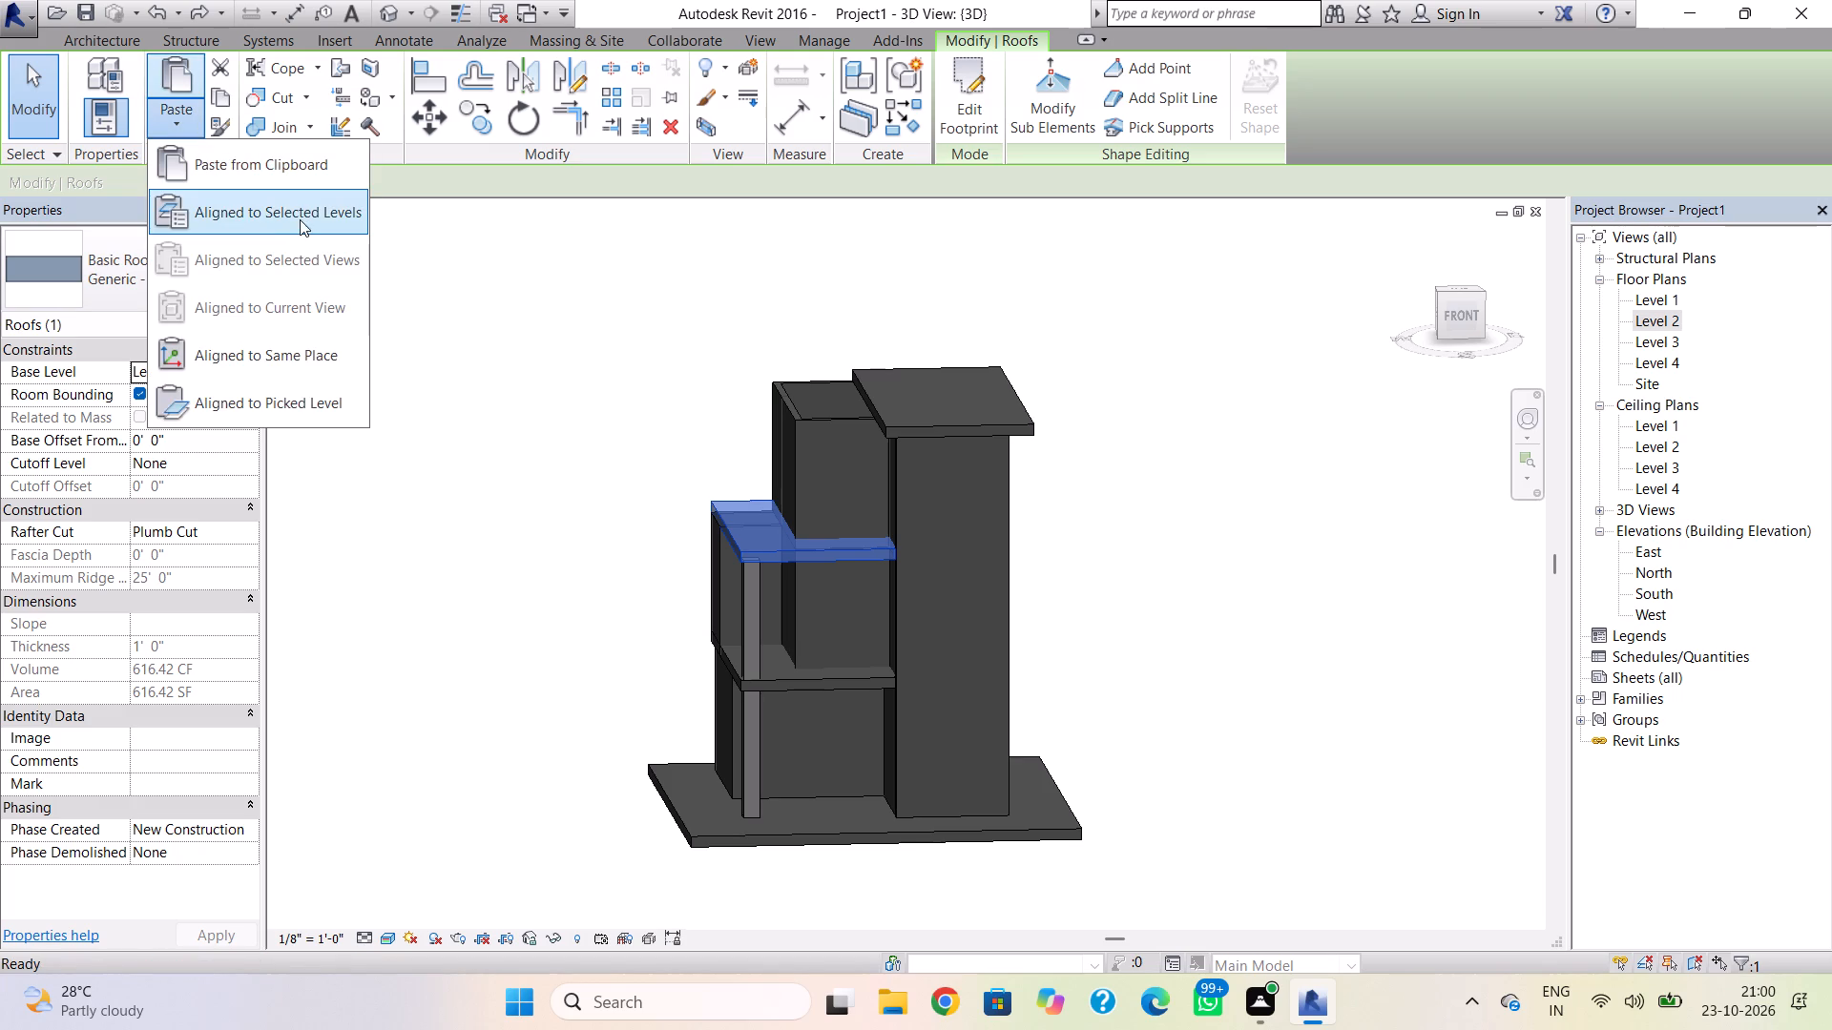
pyautogui.click(300, 219)
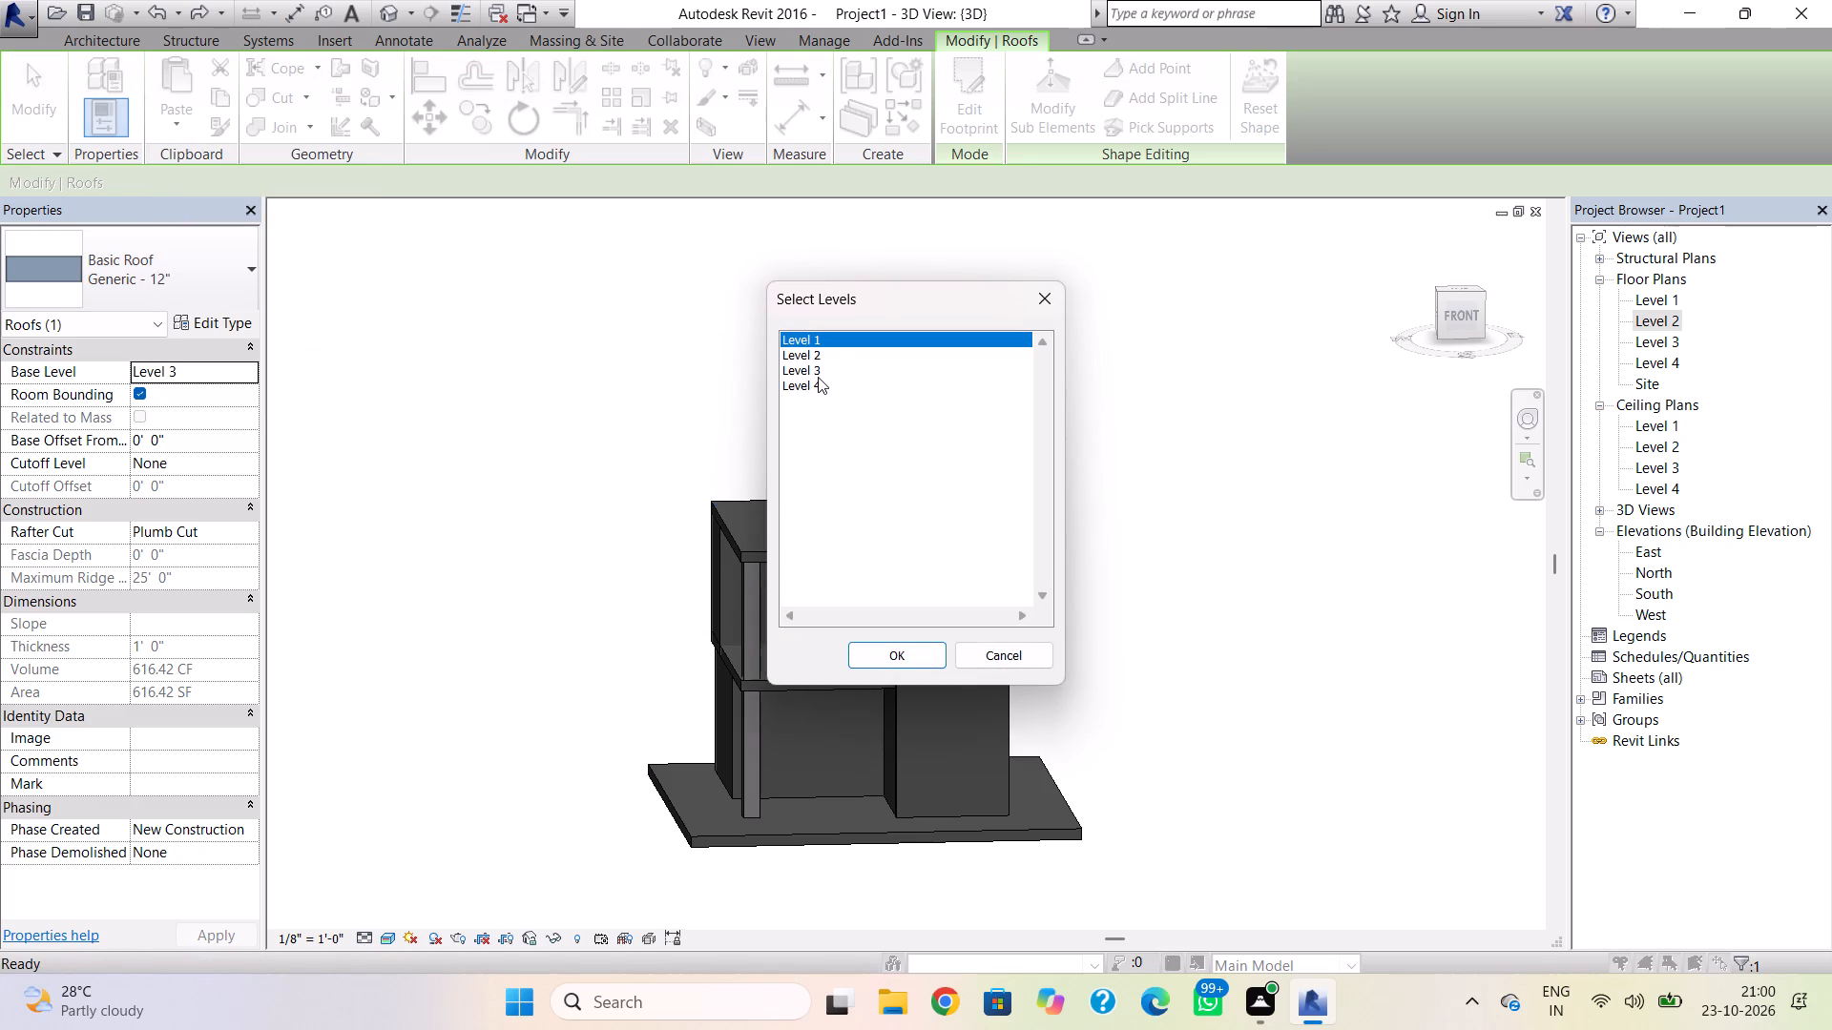
pyautogui.click(820, 386)
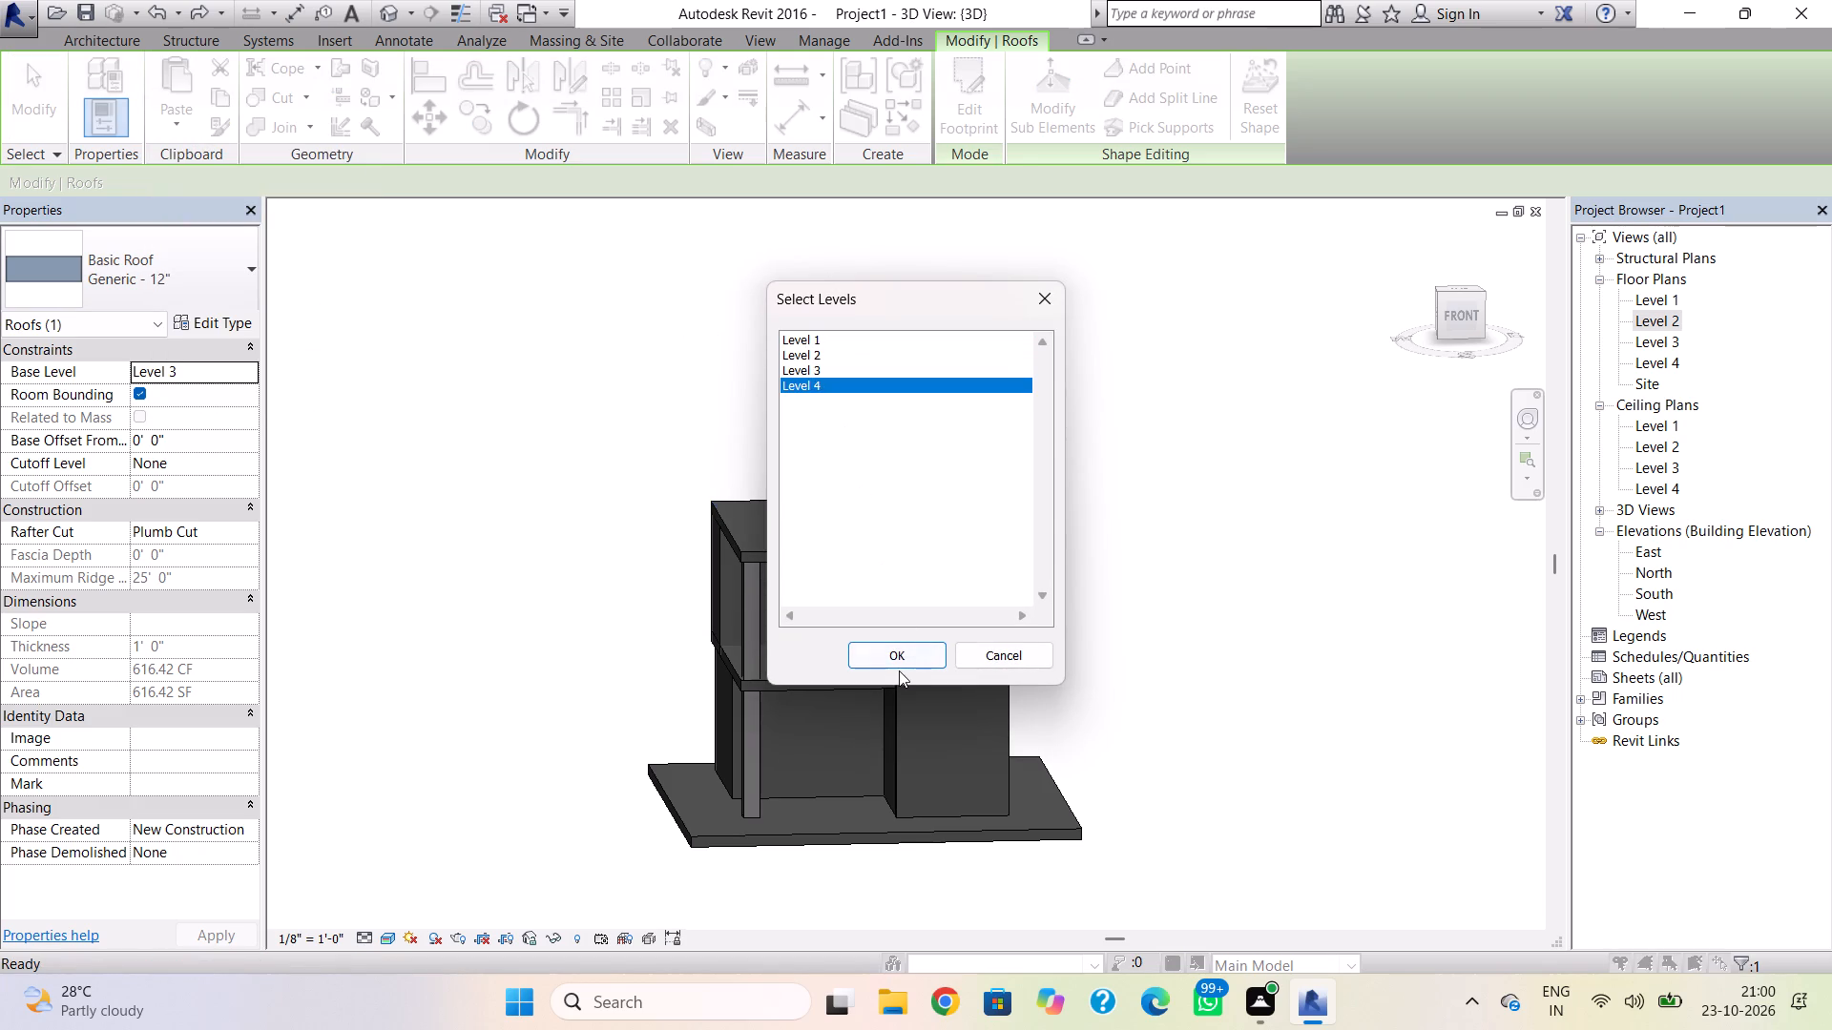
pyautogui.click(899, 656)
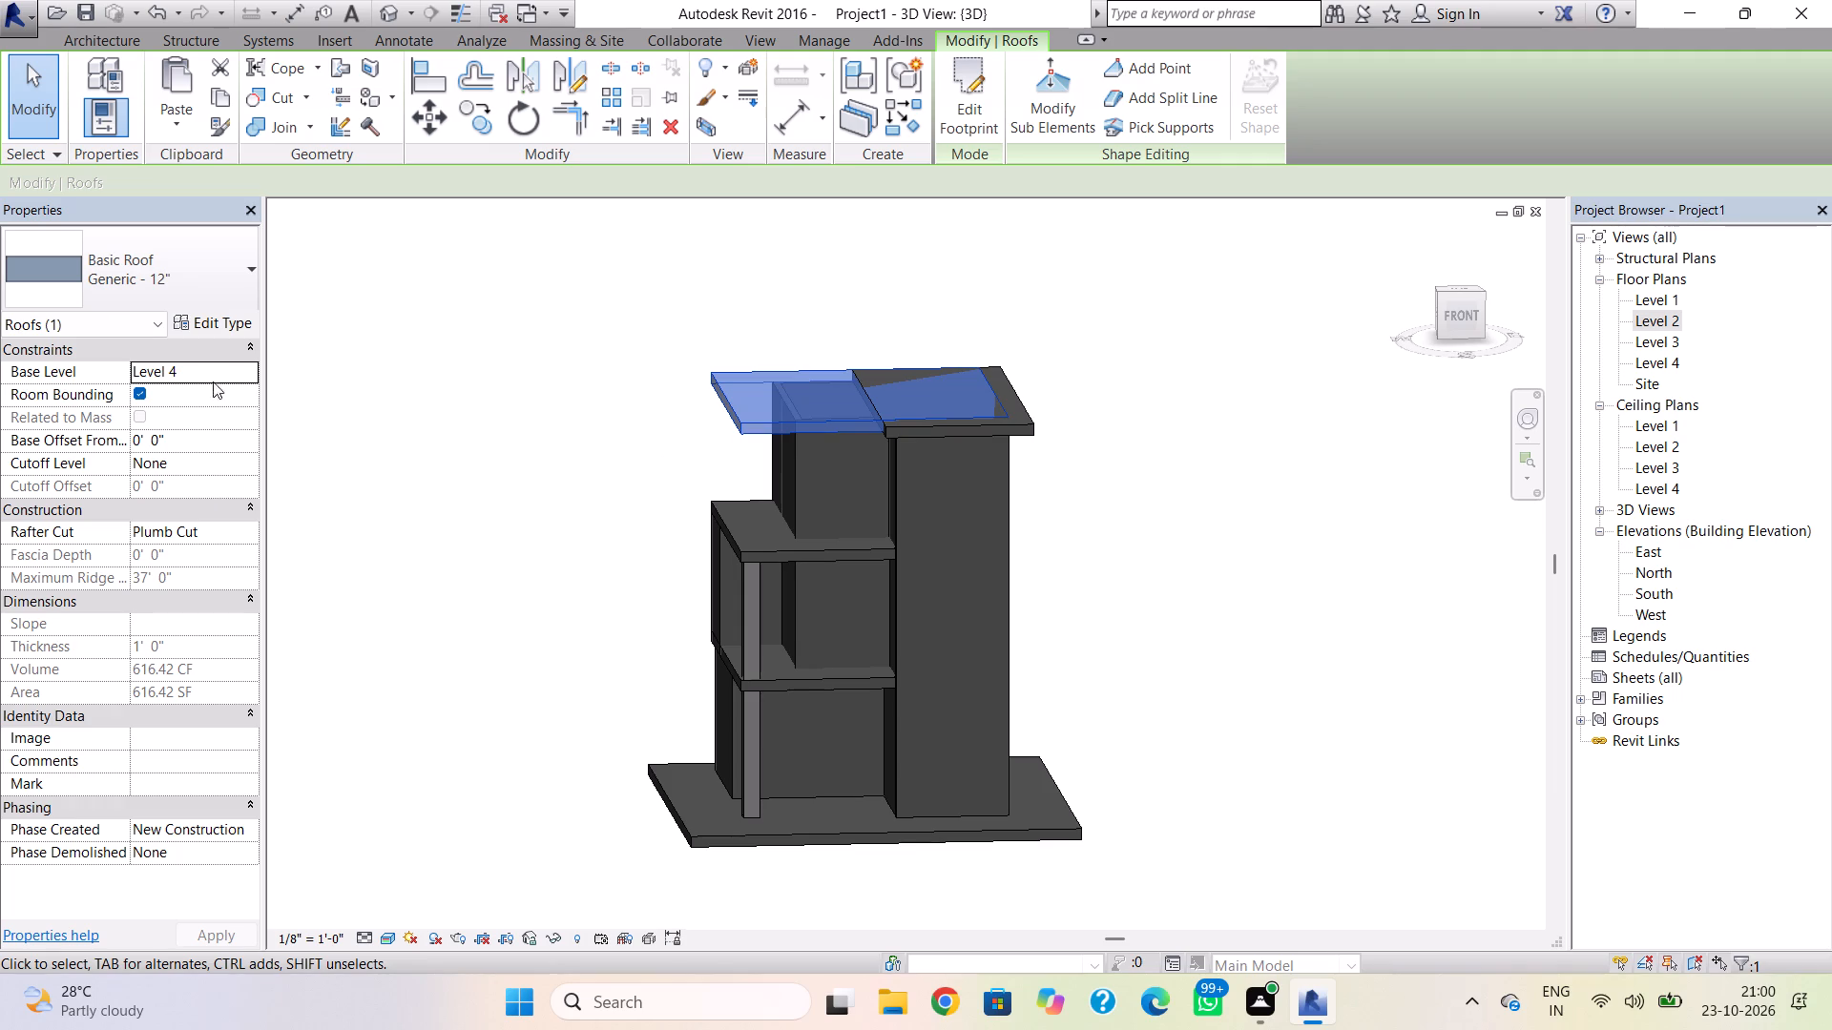
pyautogui.press('Escape')
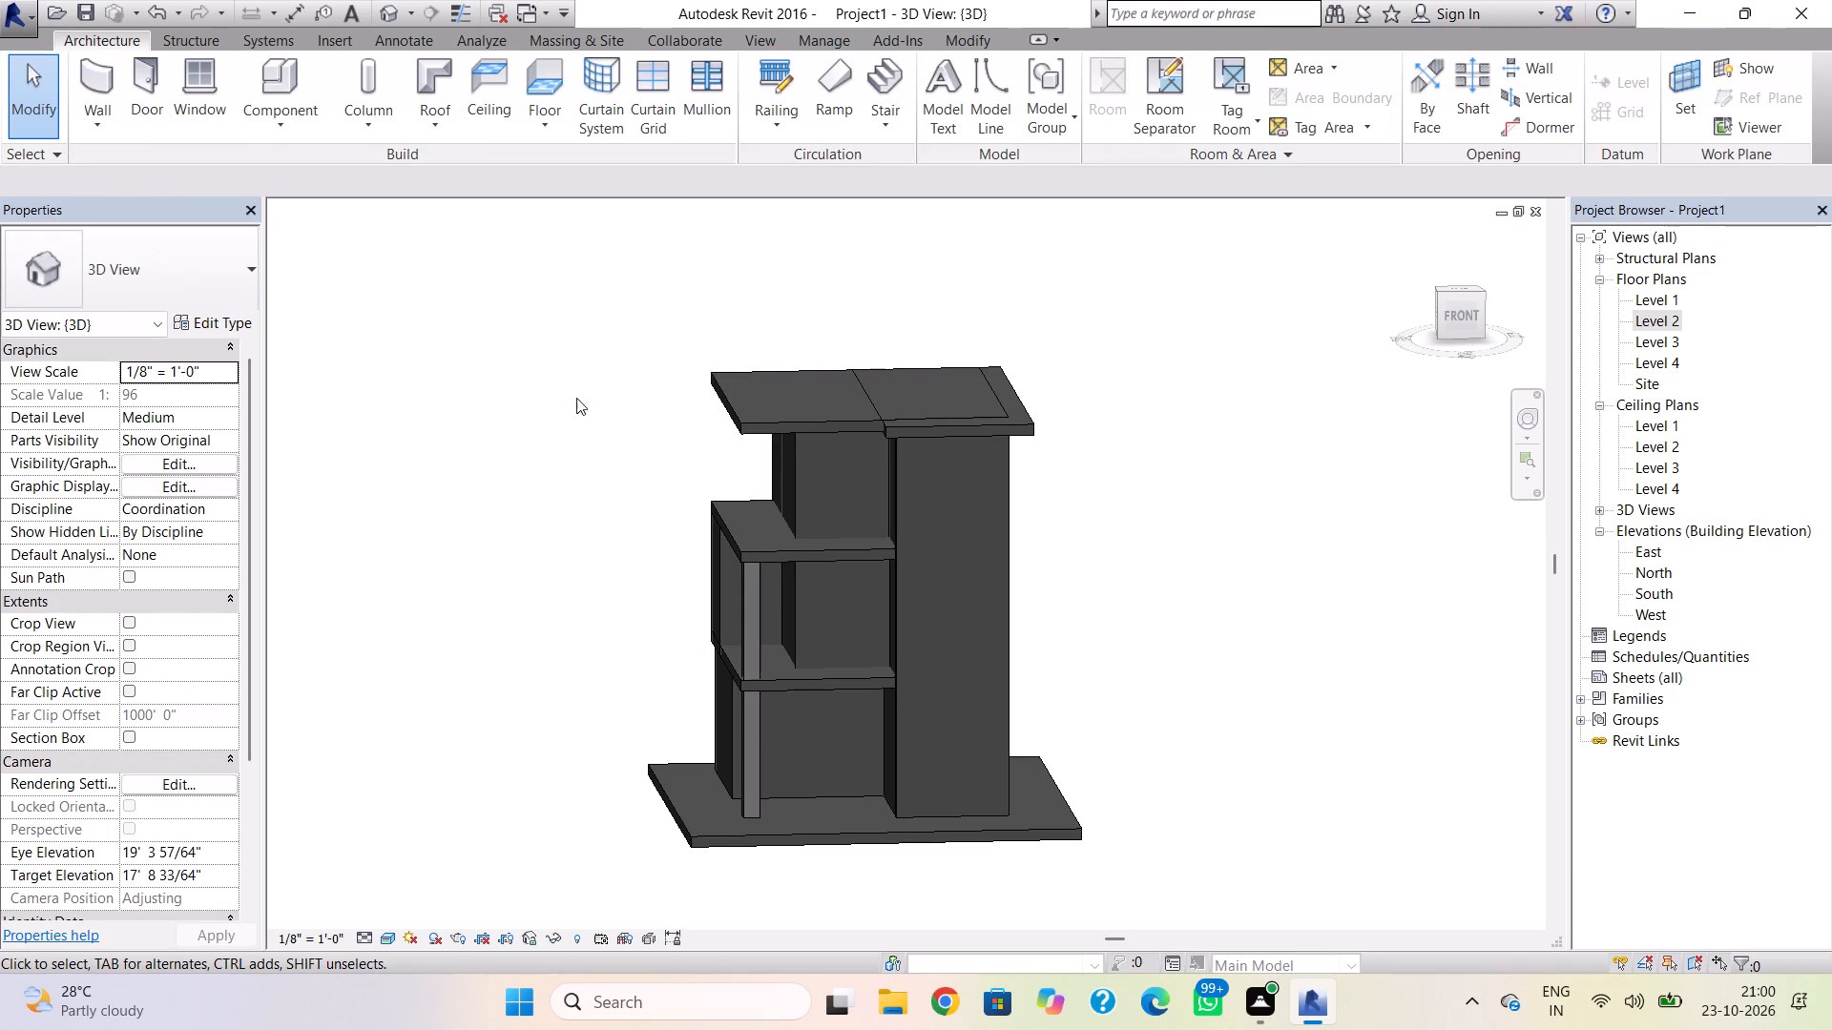
# Set the copied Level 4 roof's base offset from level to -3'.
pyautogui.click(728, 414)
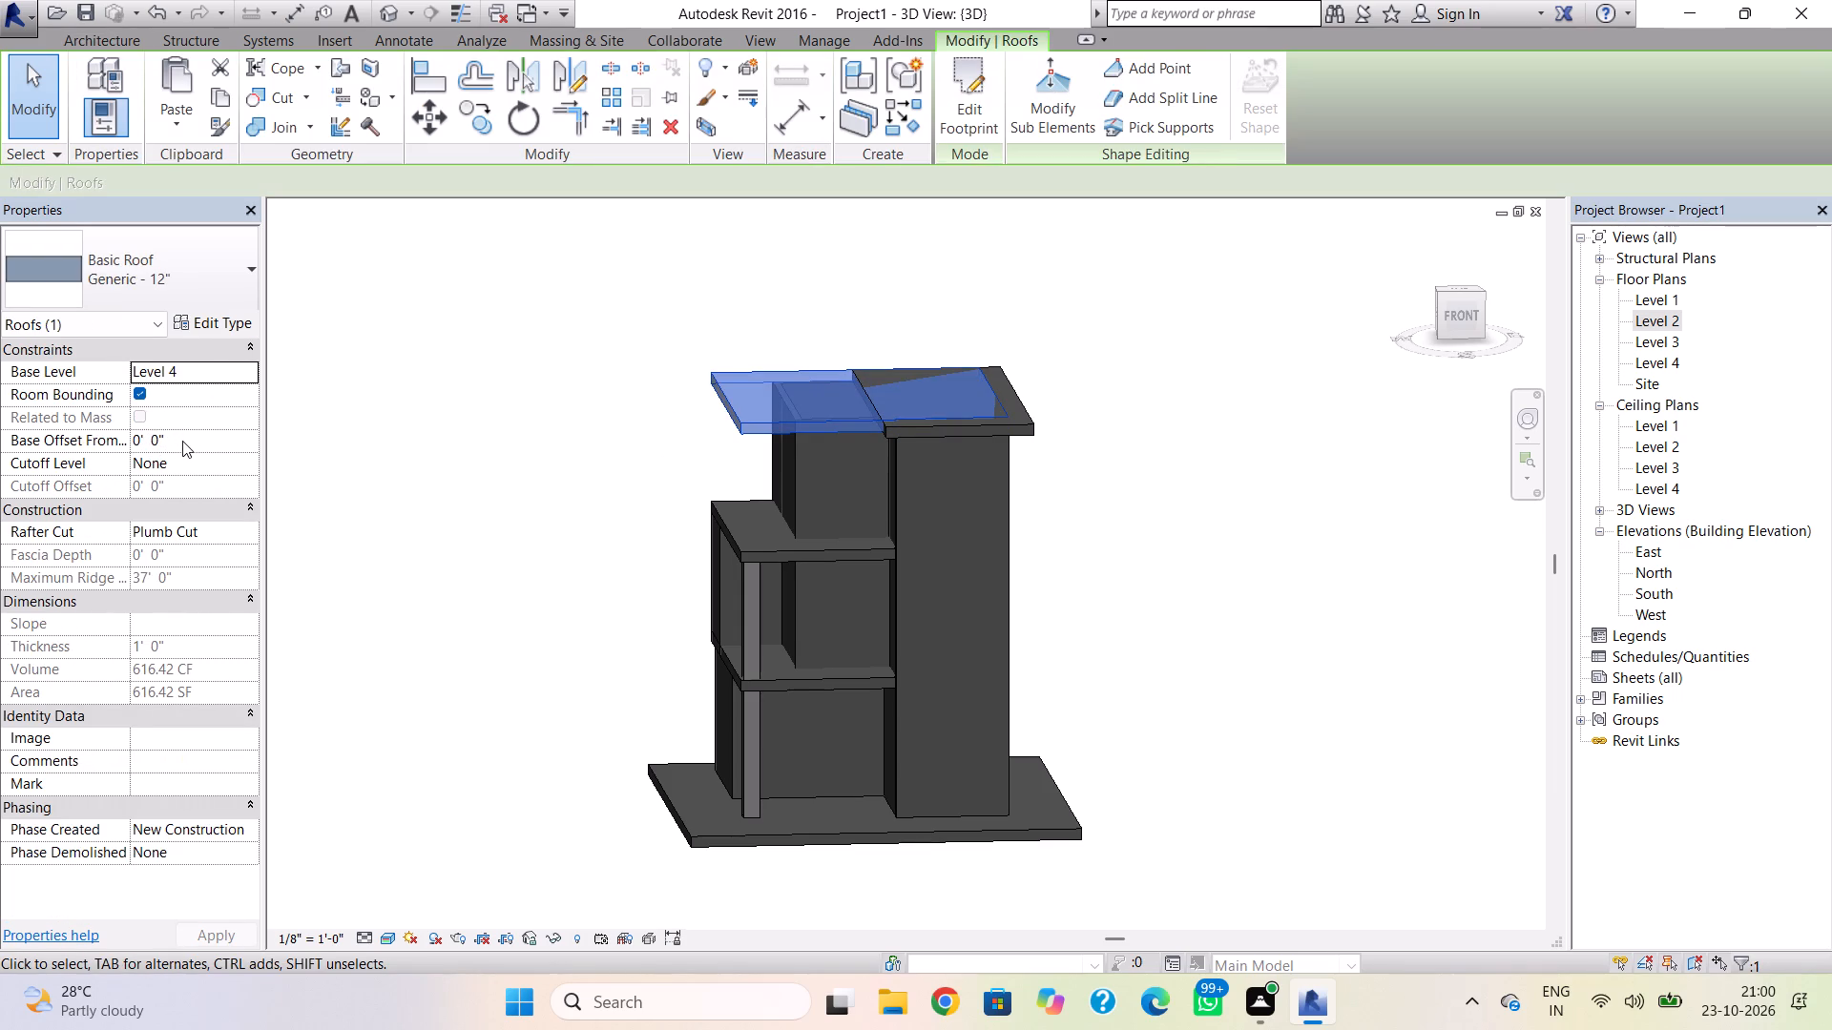
pyautogui.click(182, 441)
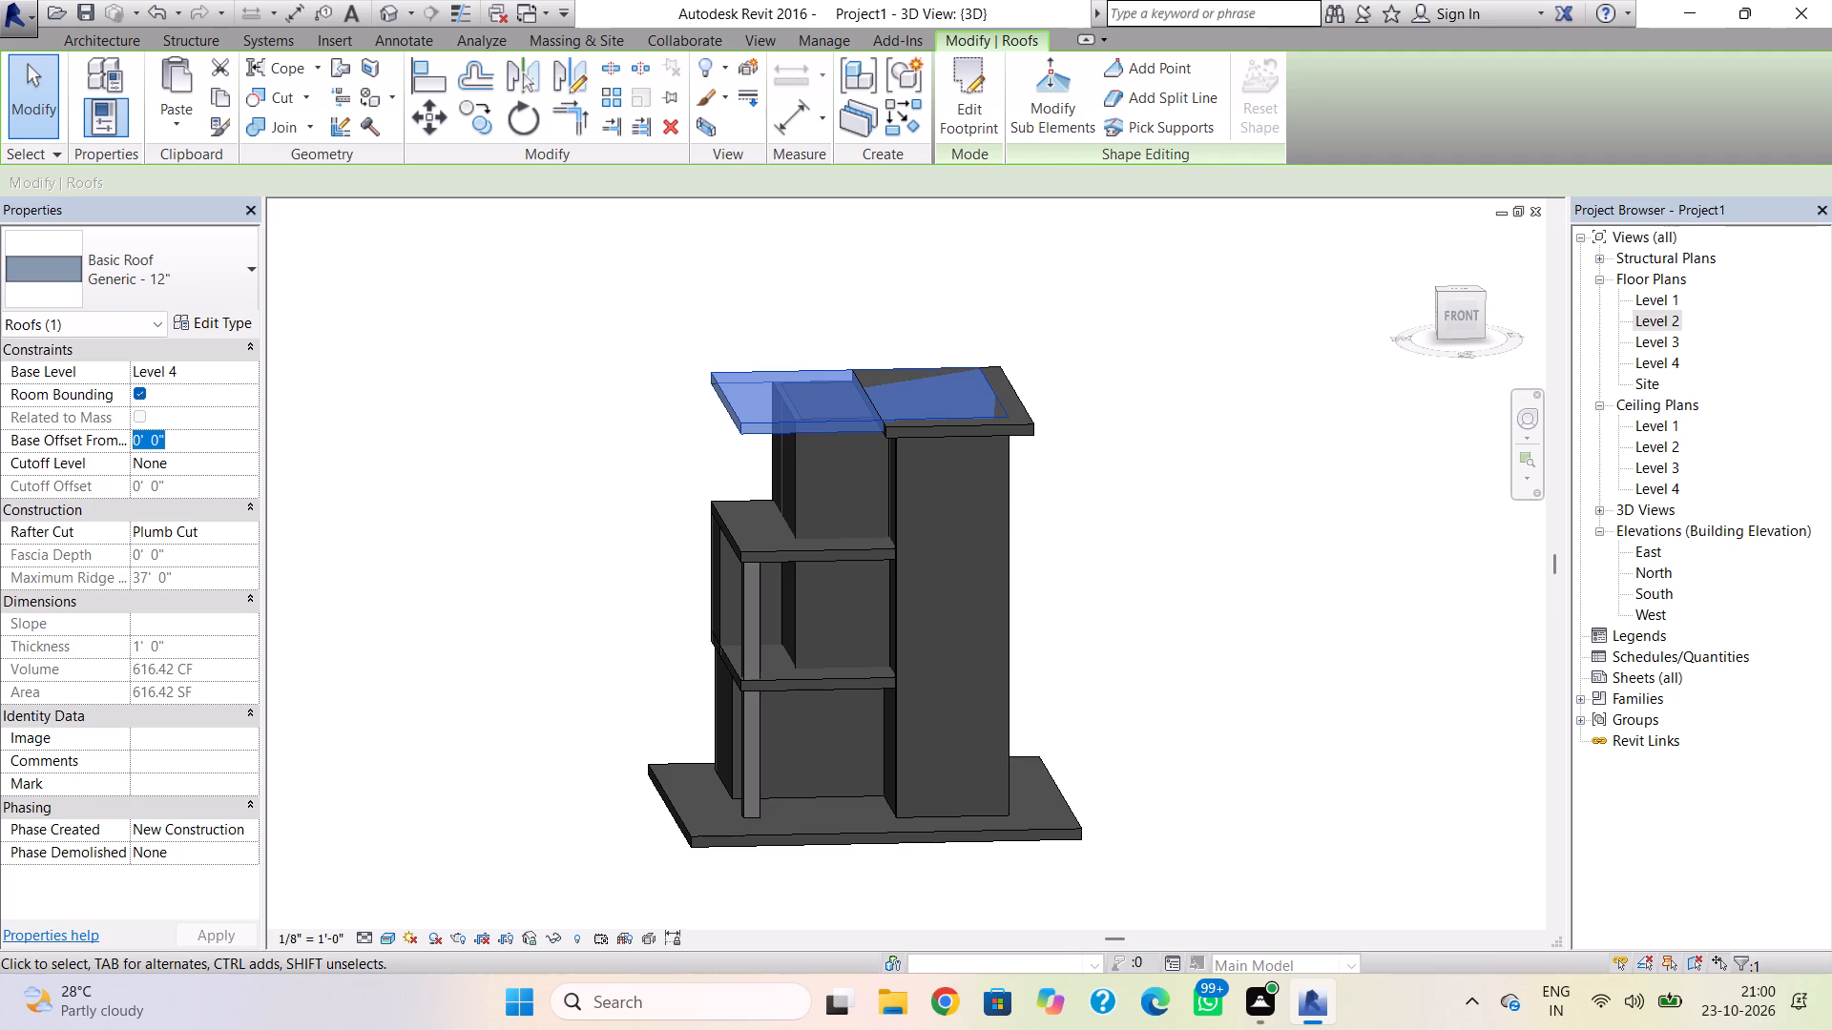
pyautogui.write("3'")
pyautogui.press('BackSpace')
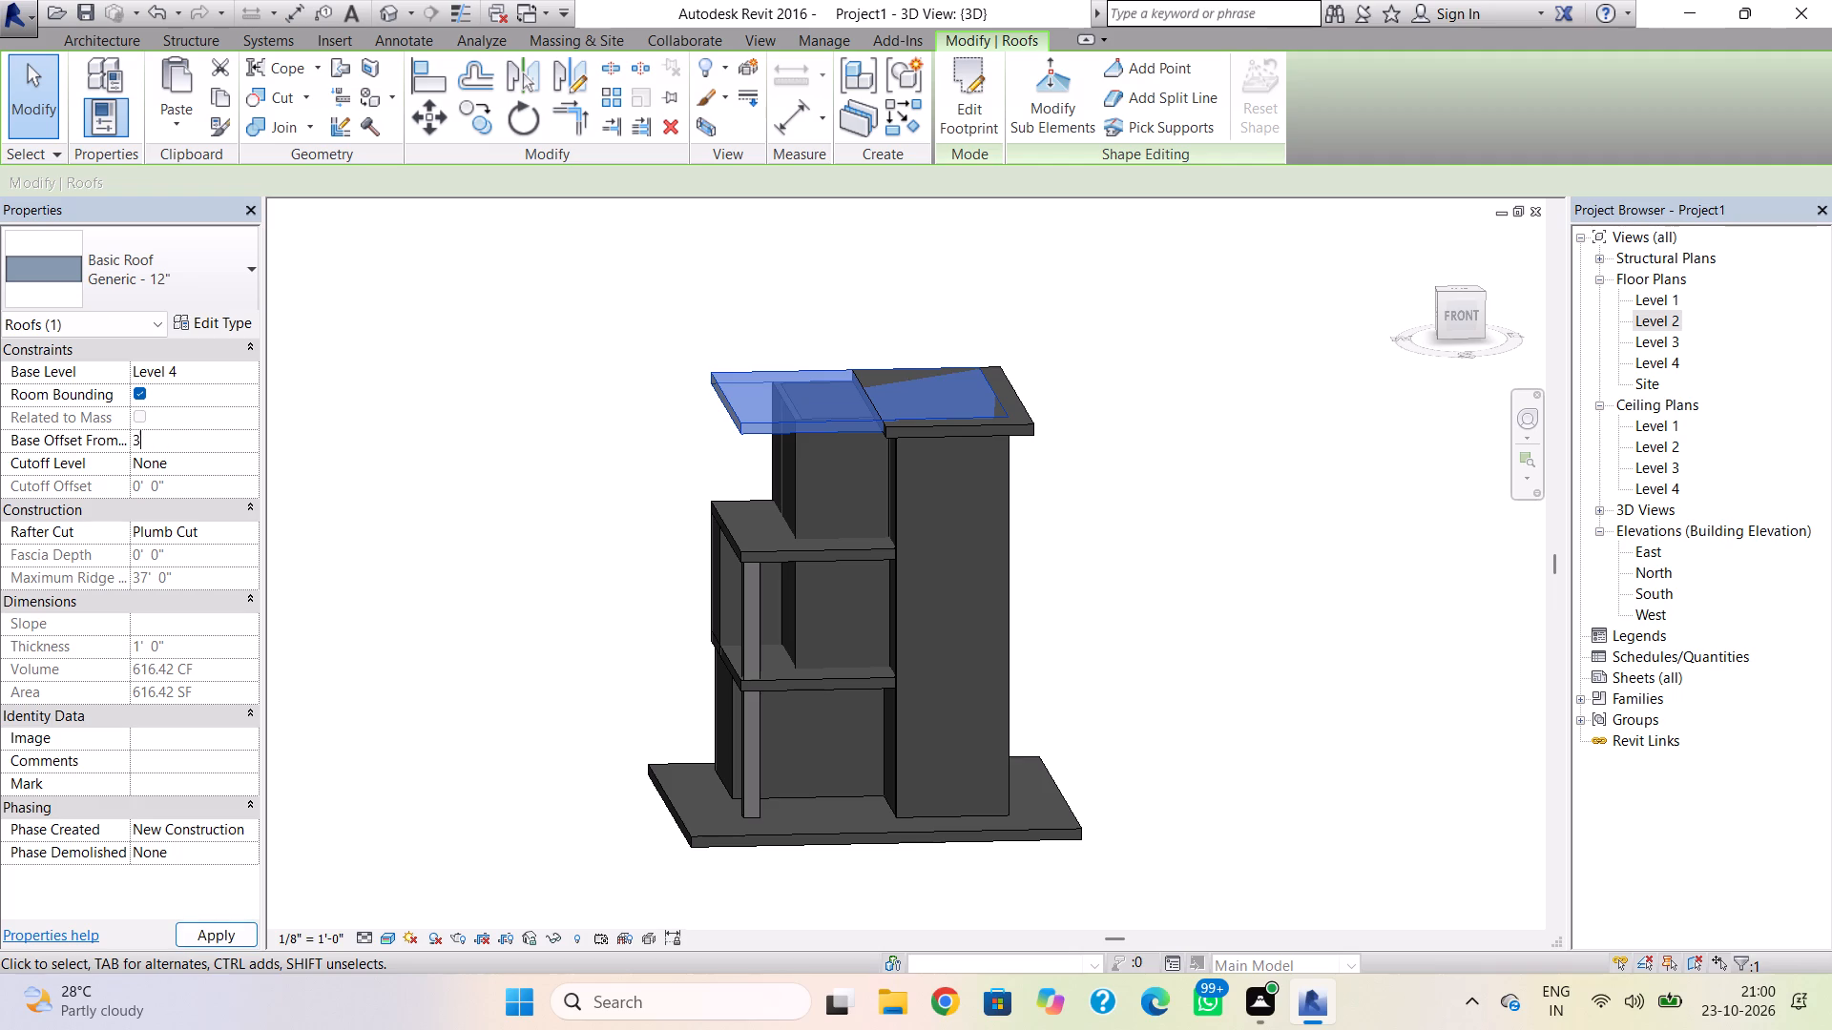
pyautogui.press('BackSpace')
pyautogui.press('BackSpace')
pyautogui.press('-')
pyautogui.press('3')
pyautogui.press("'")
pyautogui.press('Return')
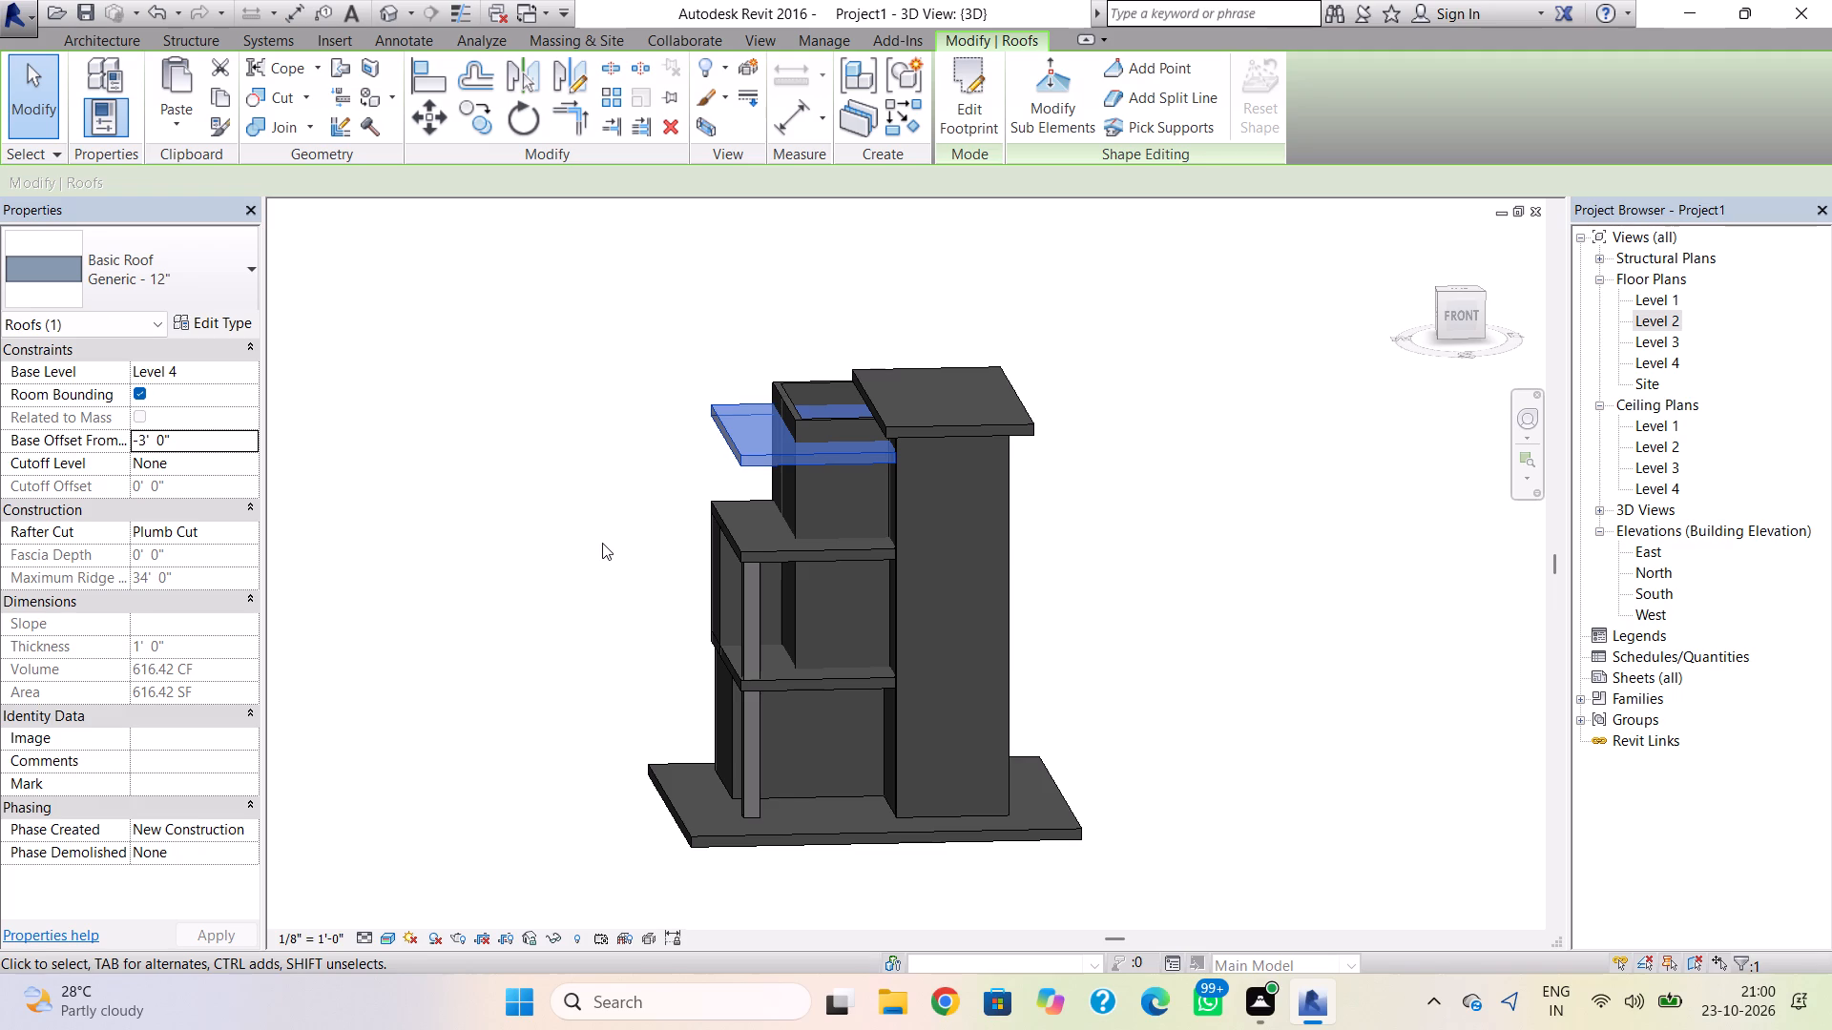
pyautogui.press('Escape')
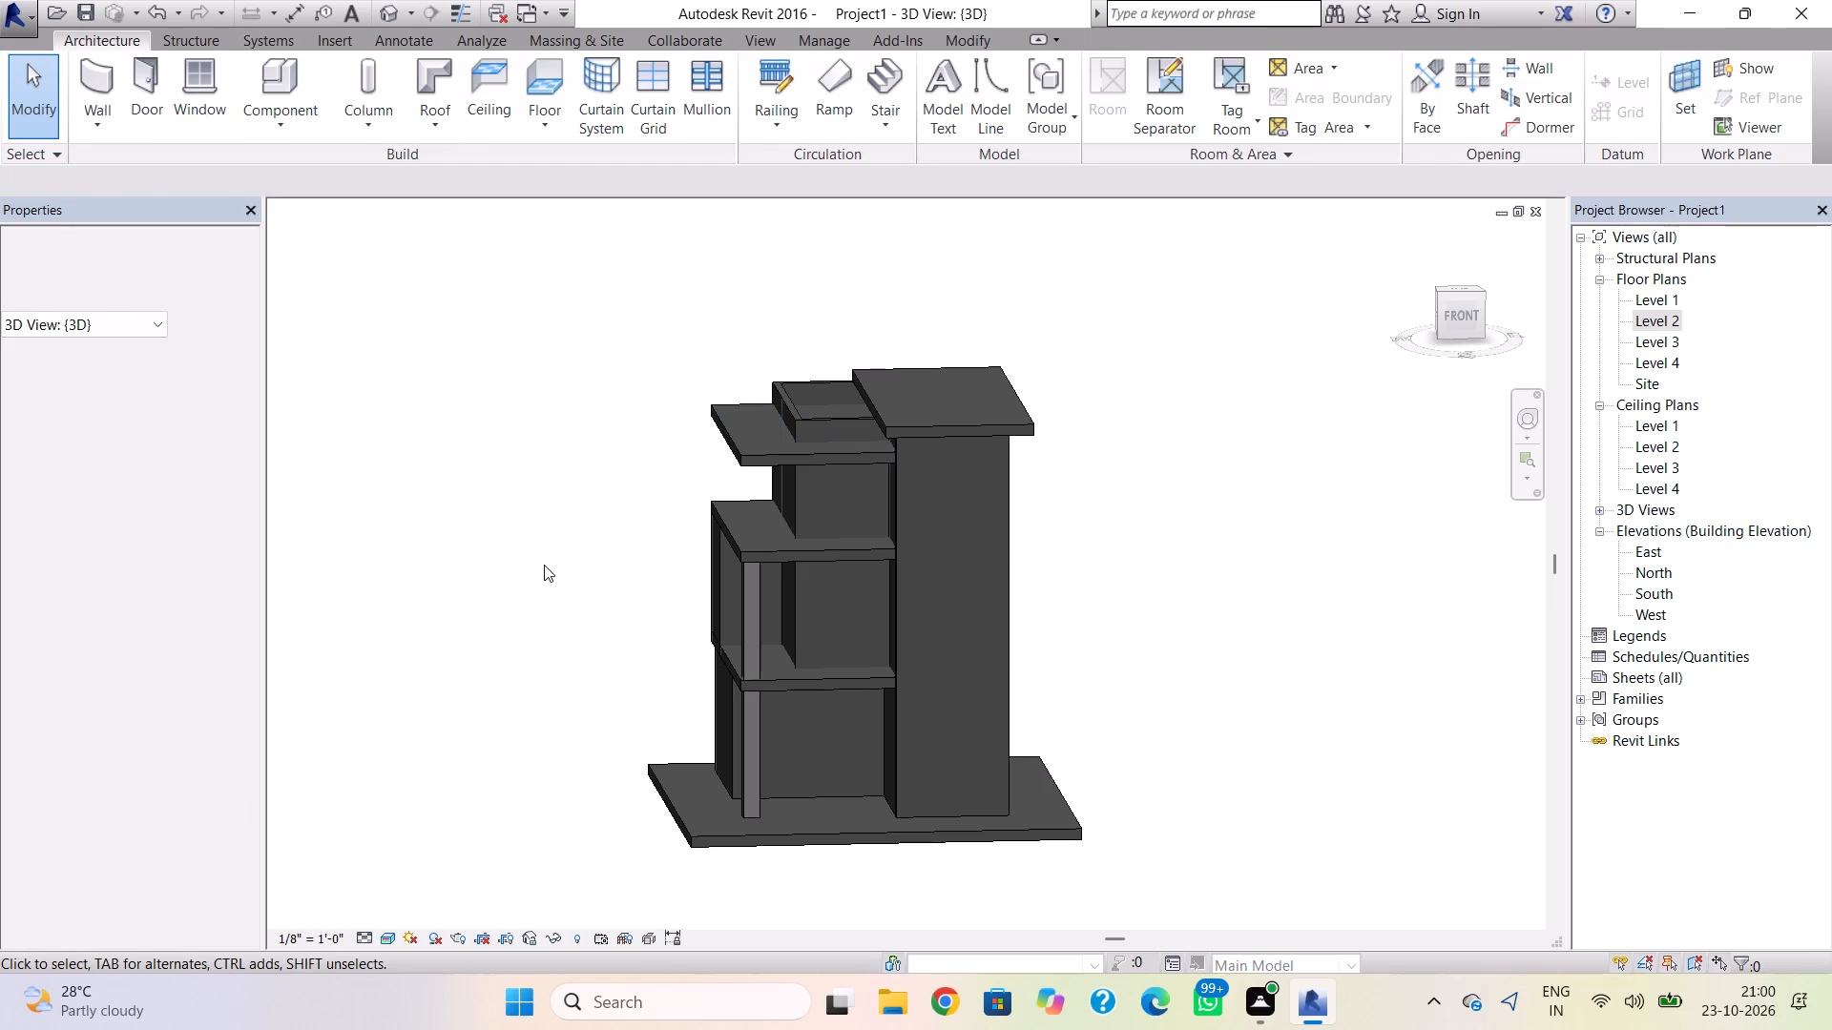
# Open the lowered main-block roof's footprint for editing and show it in the Level 4 floor plan.
pyautogui.keyDown('shift'); pyautogui.moveTo(574, 559); pyautogui.dragTo(579, 467, button='right'); pyautogui.keyUp('shift')
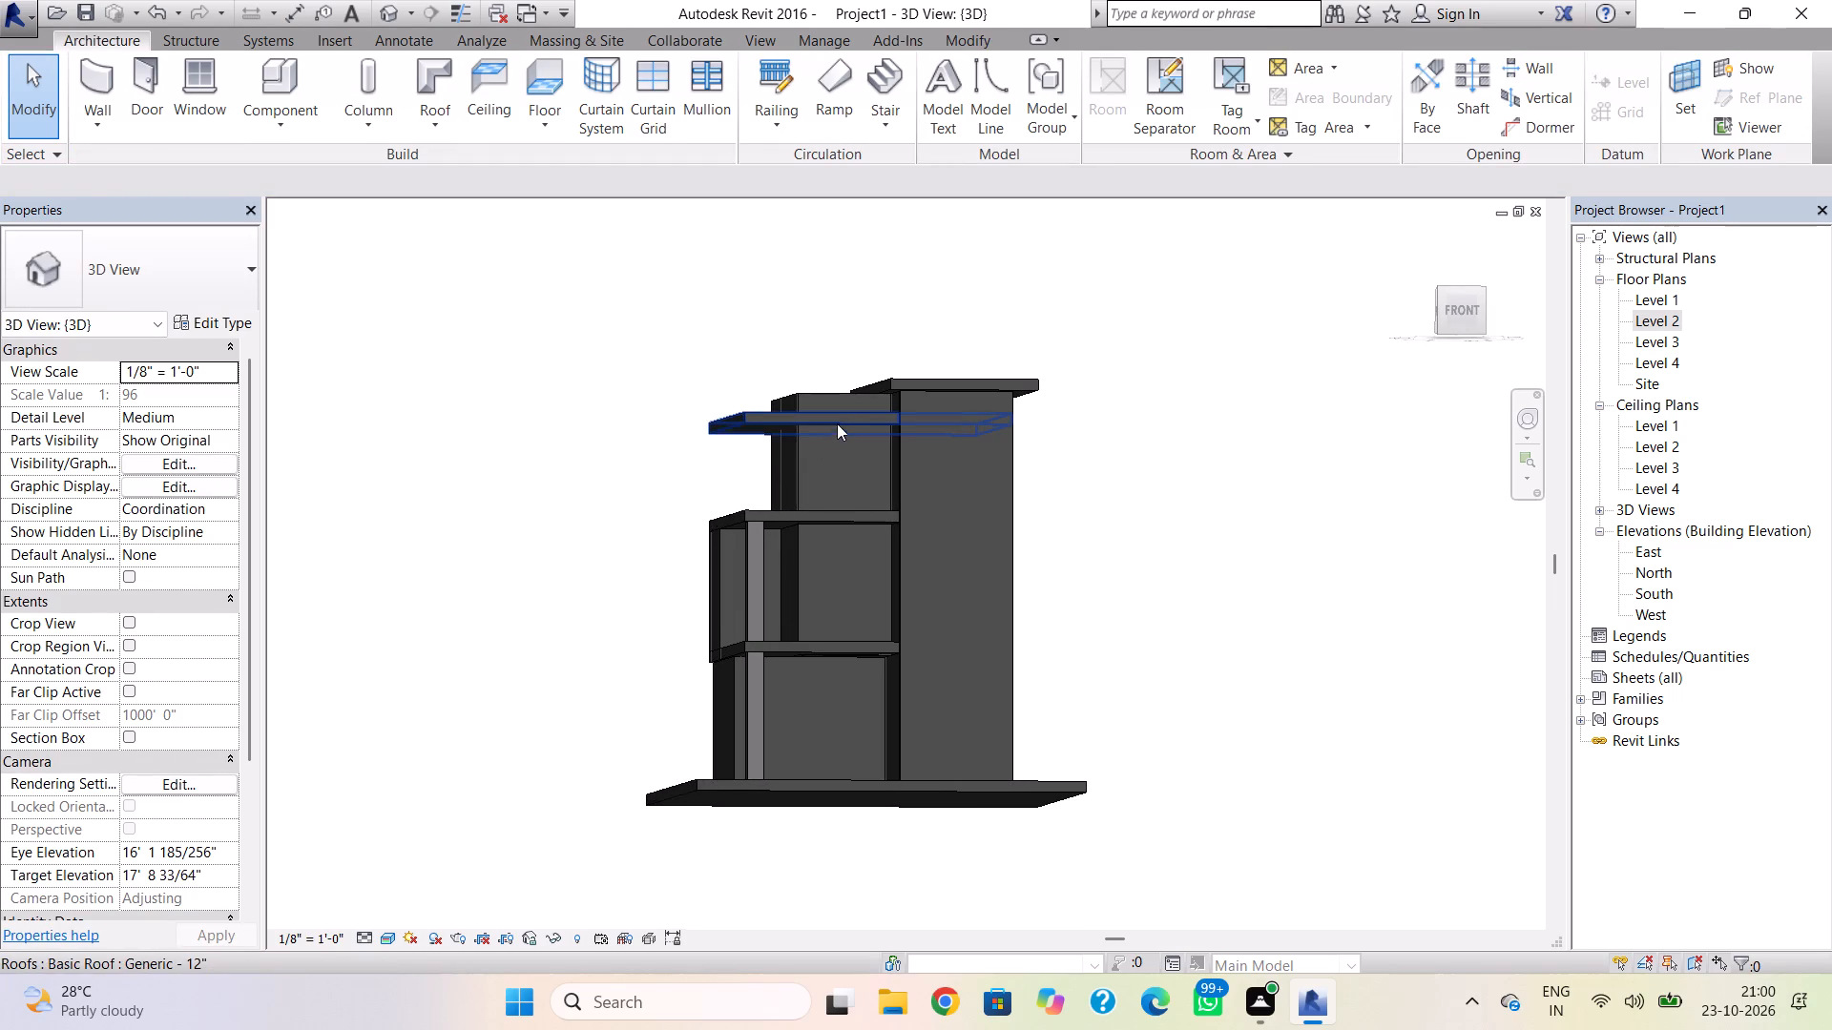
pyautogui.click(842, 417)
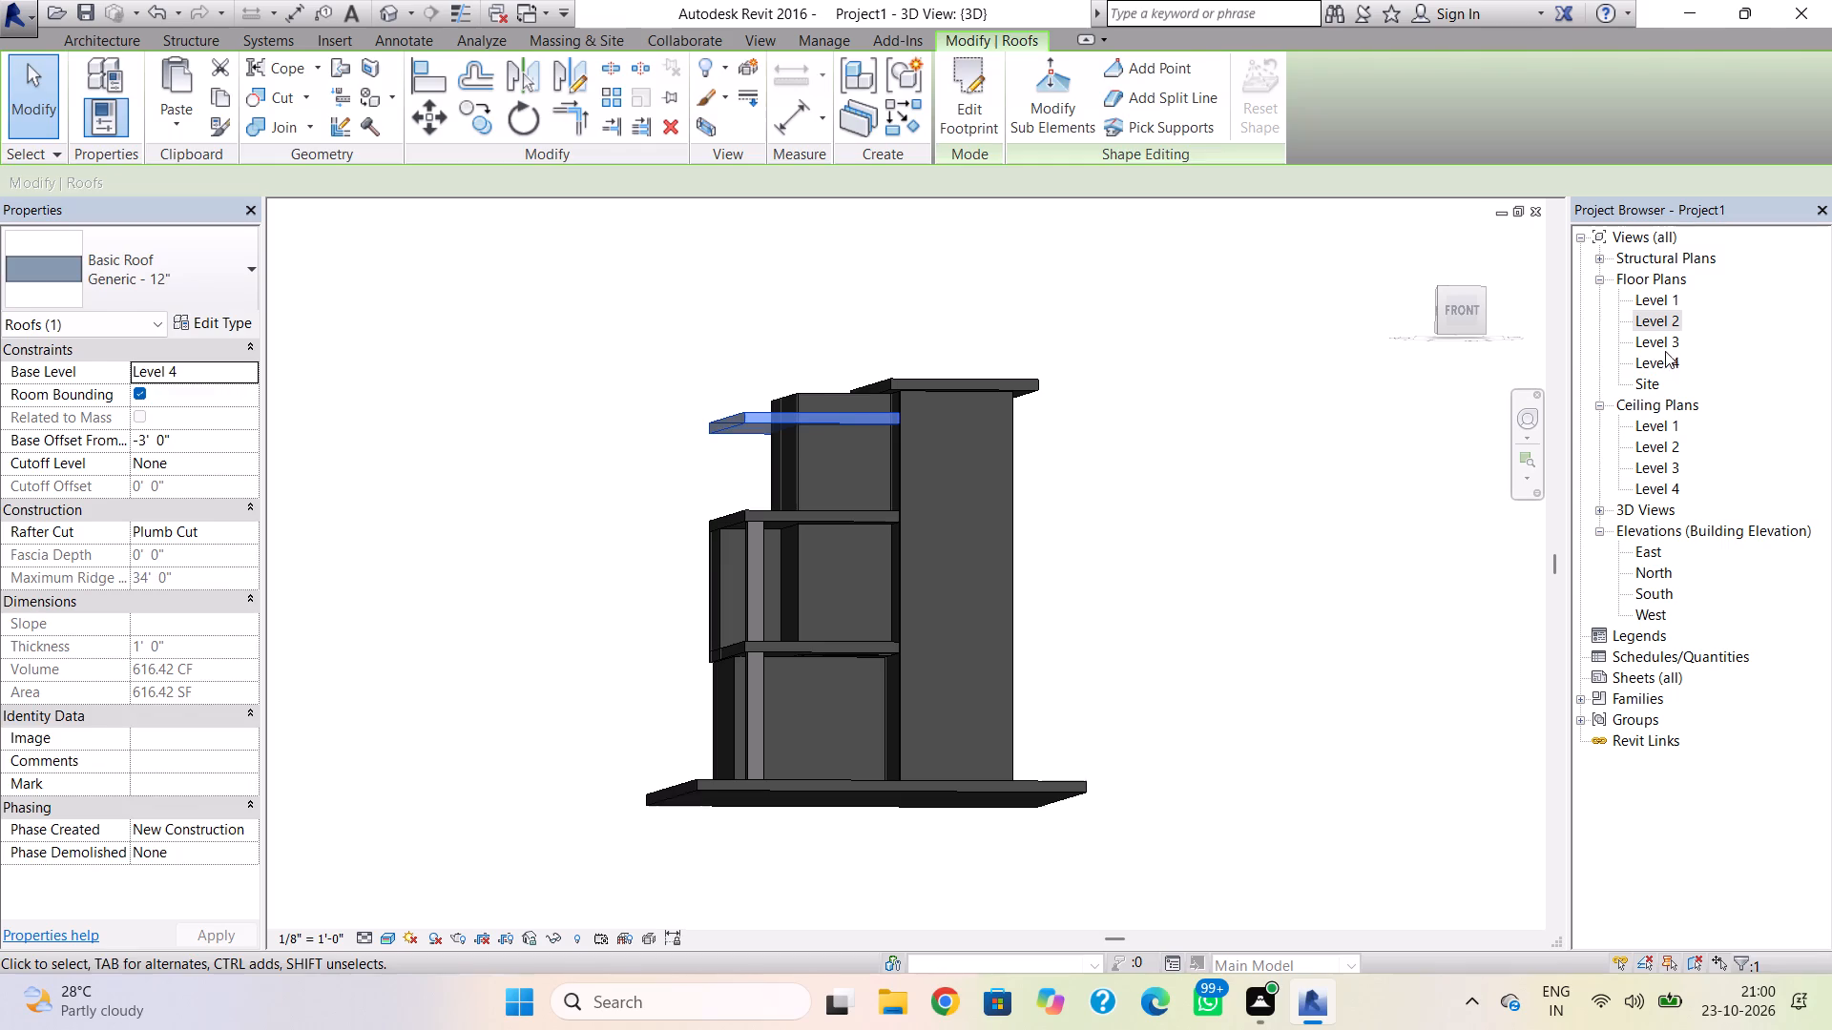
pyautogui.click(1665, 356)
pyautogui.click(1665, 356)
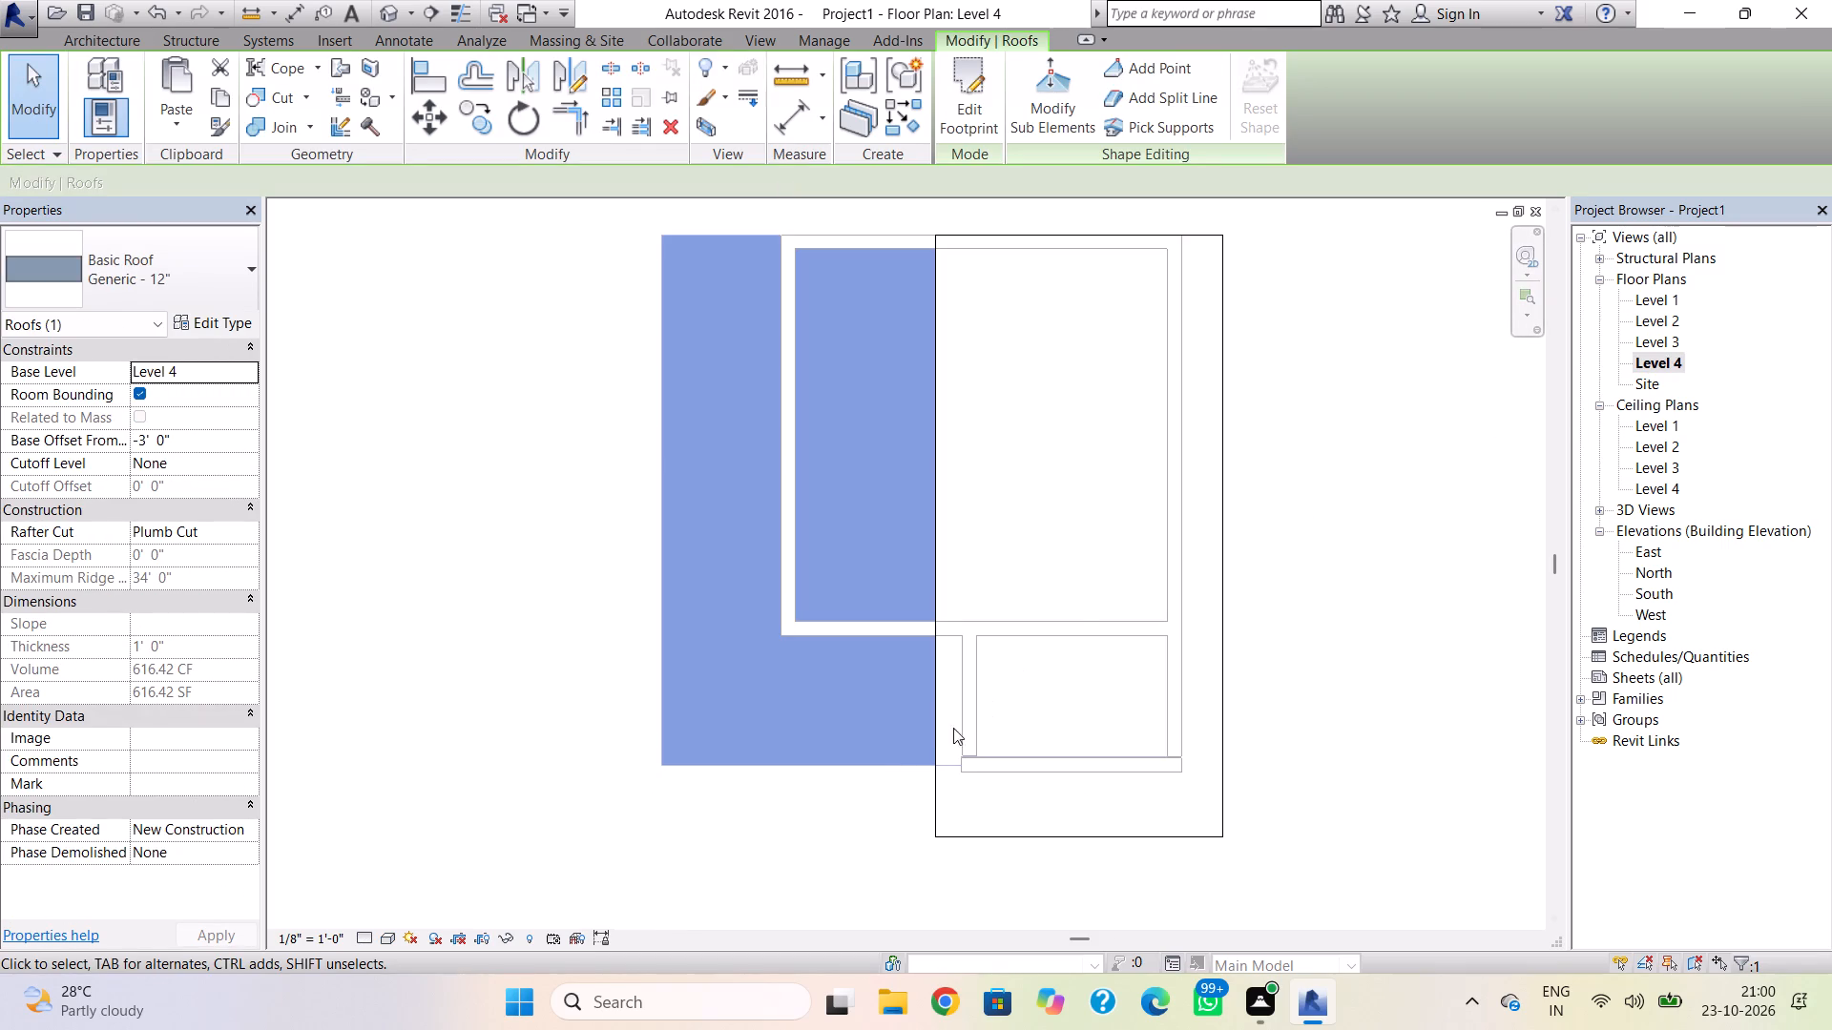
pyautogui.click(906, 752)
pyautogui.click(906, 757)
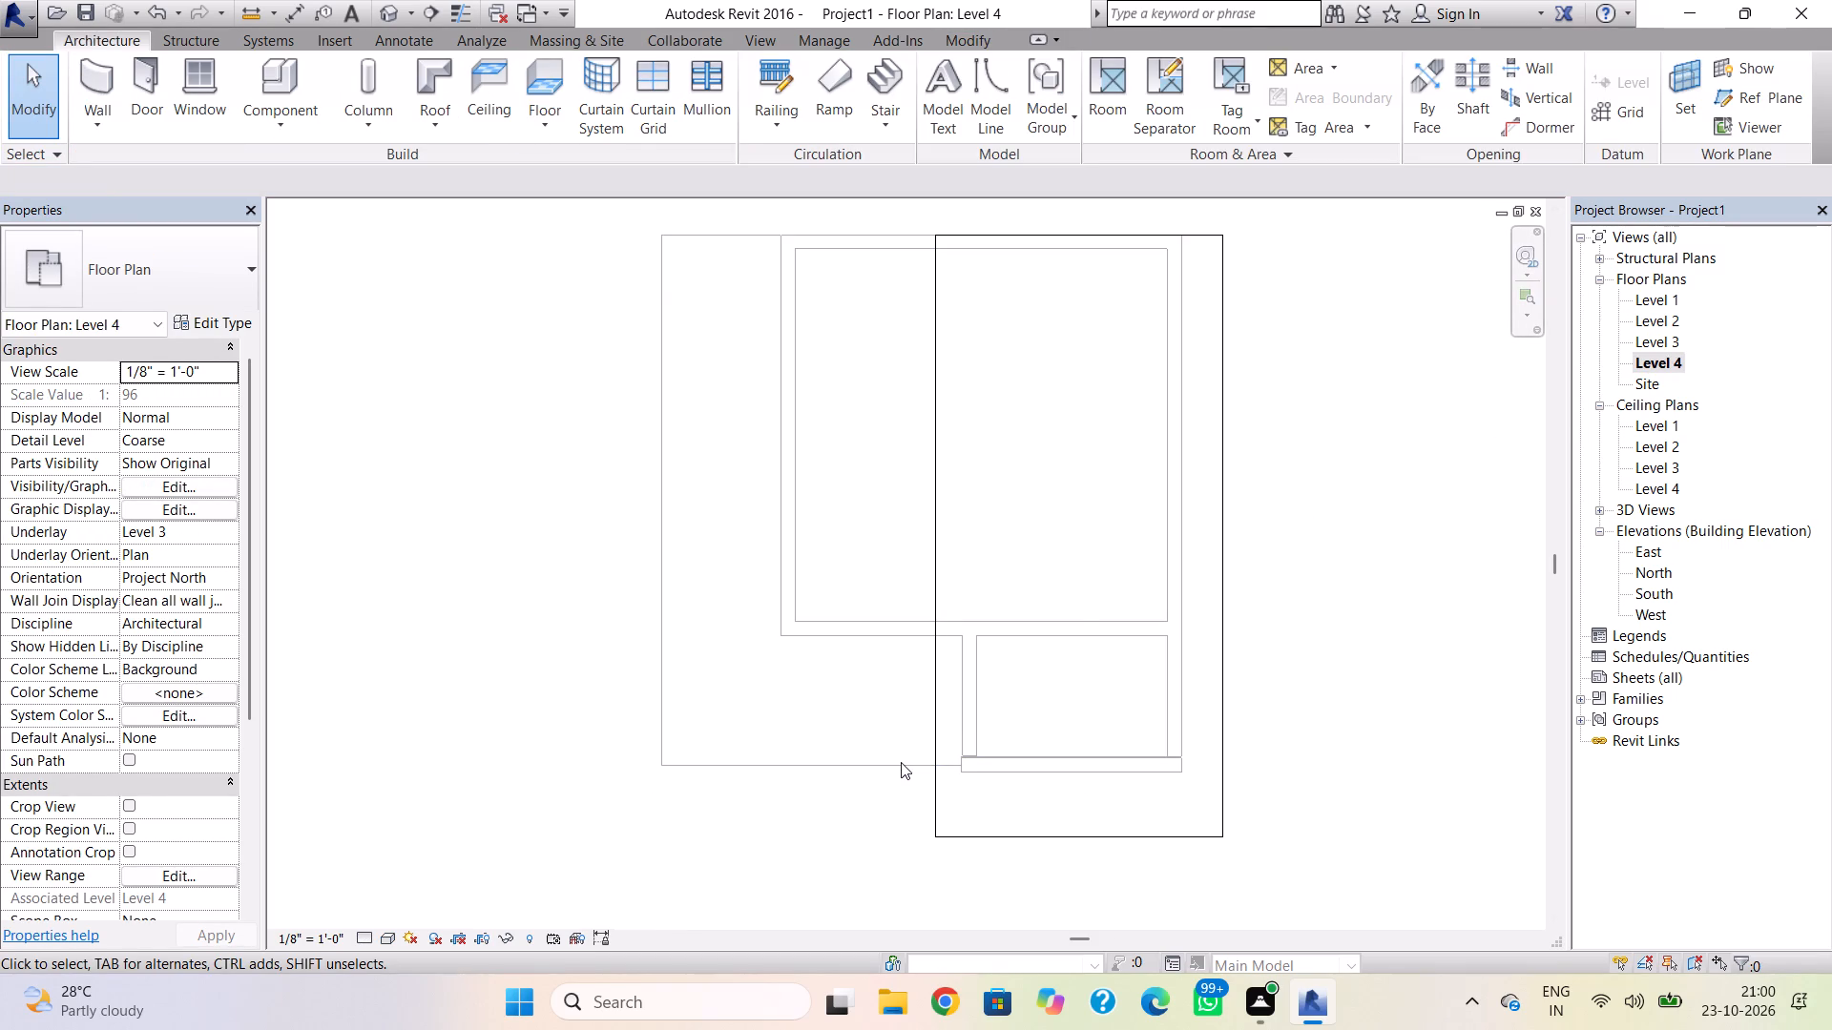
pyautogui.doubleClick(901, 762)
pyautogui.click(938, 761)
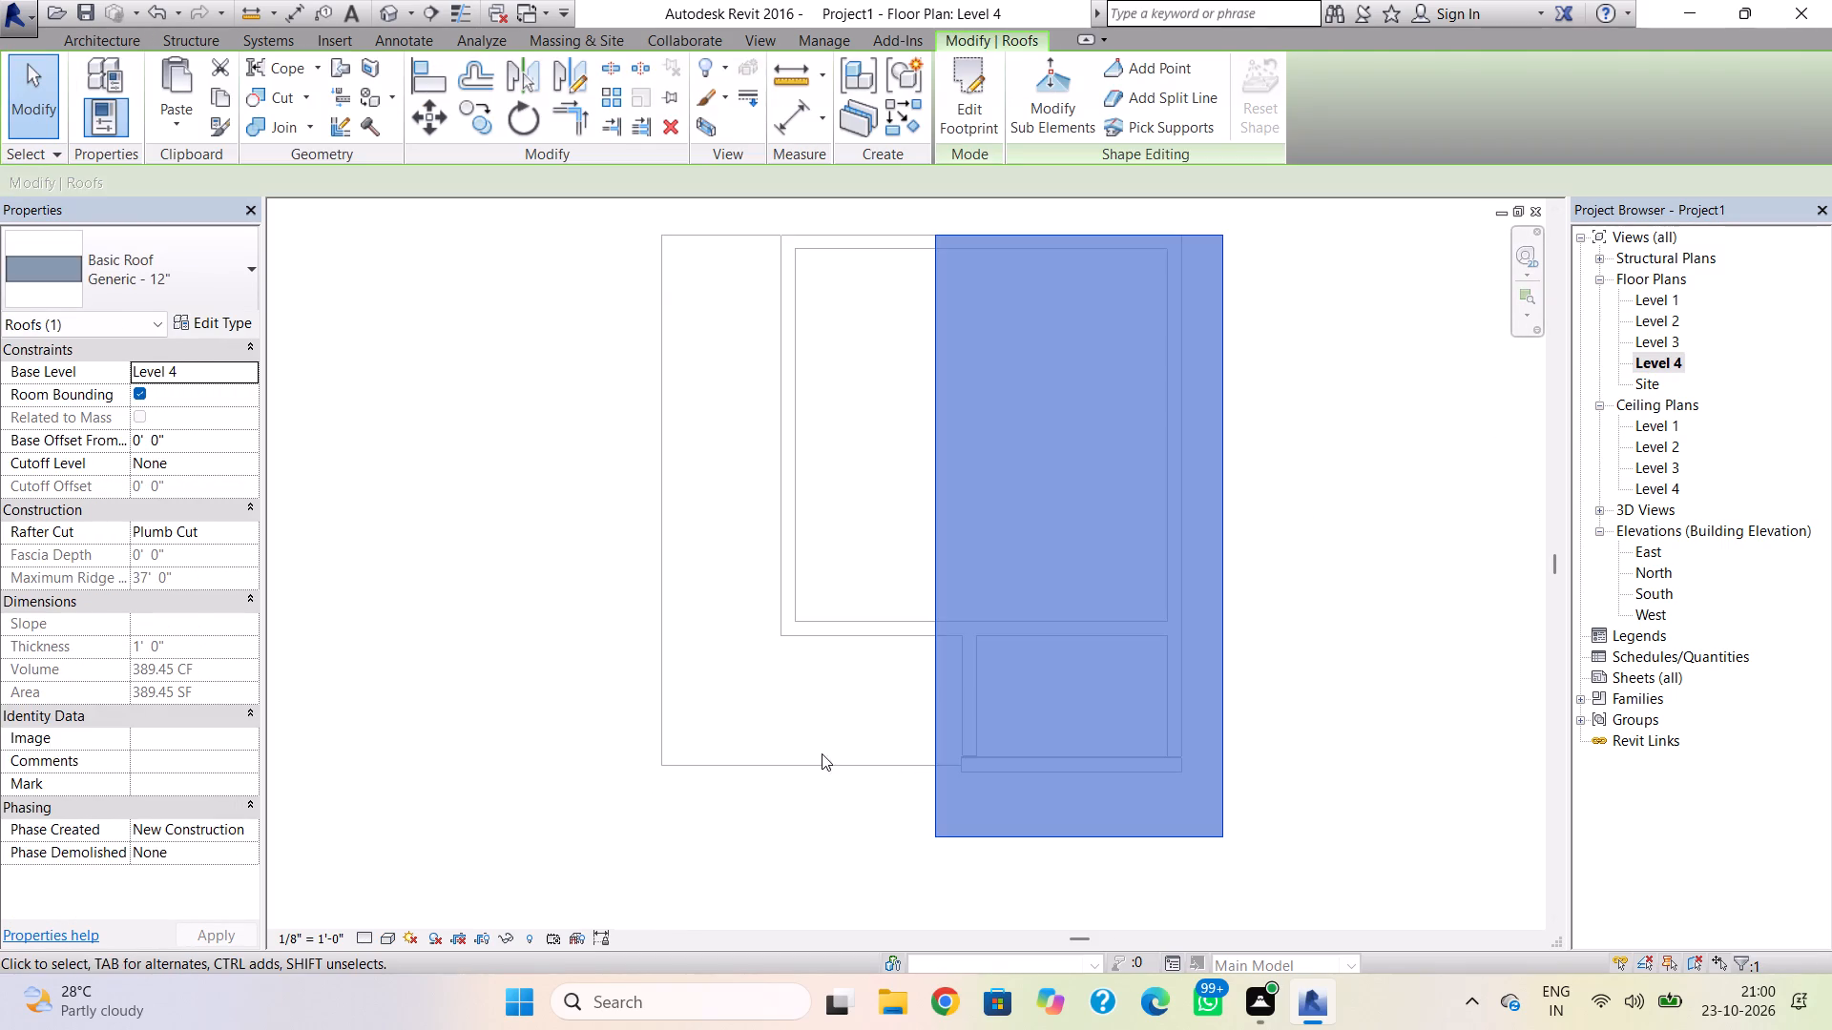
pyautogui.press('Escape')
pyautogui.tripleClick(800, 749)
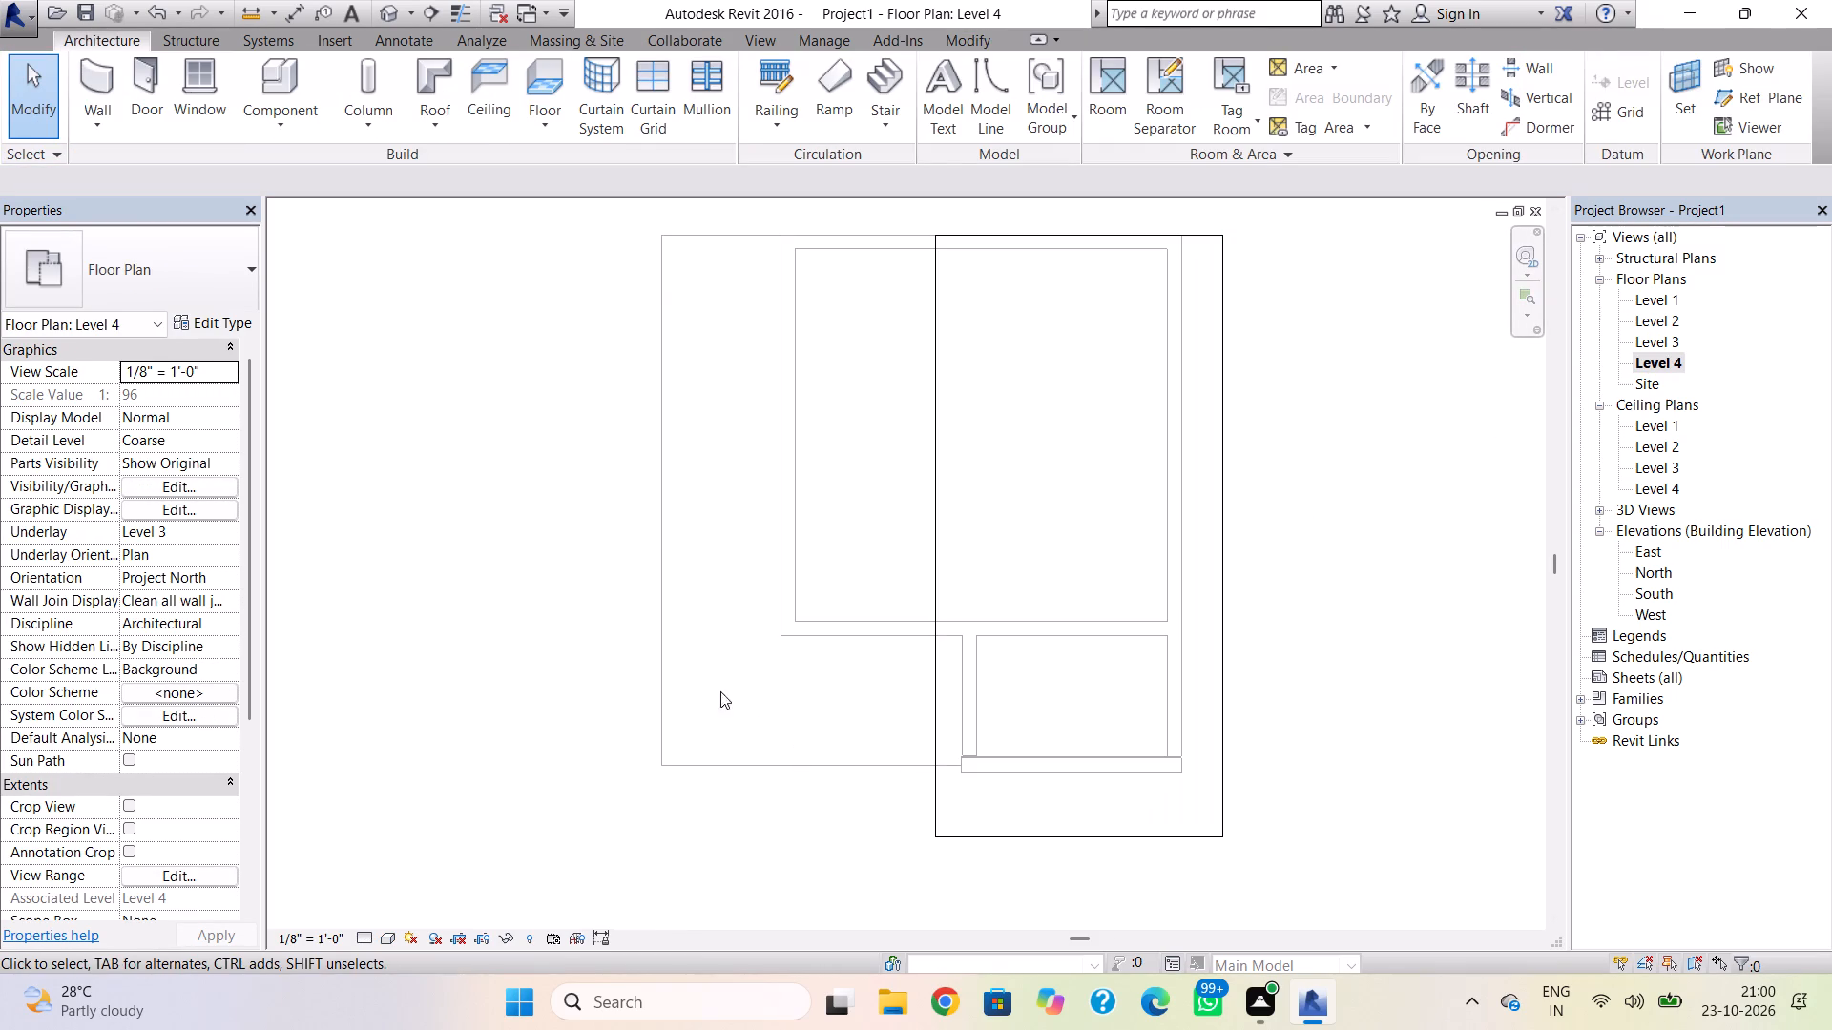
pyautogui.click(381, 11)
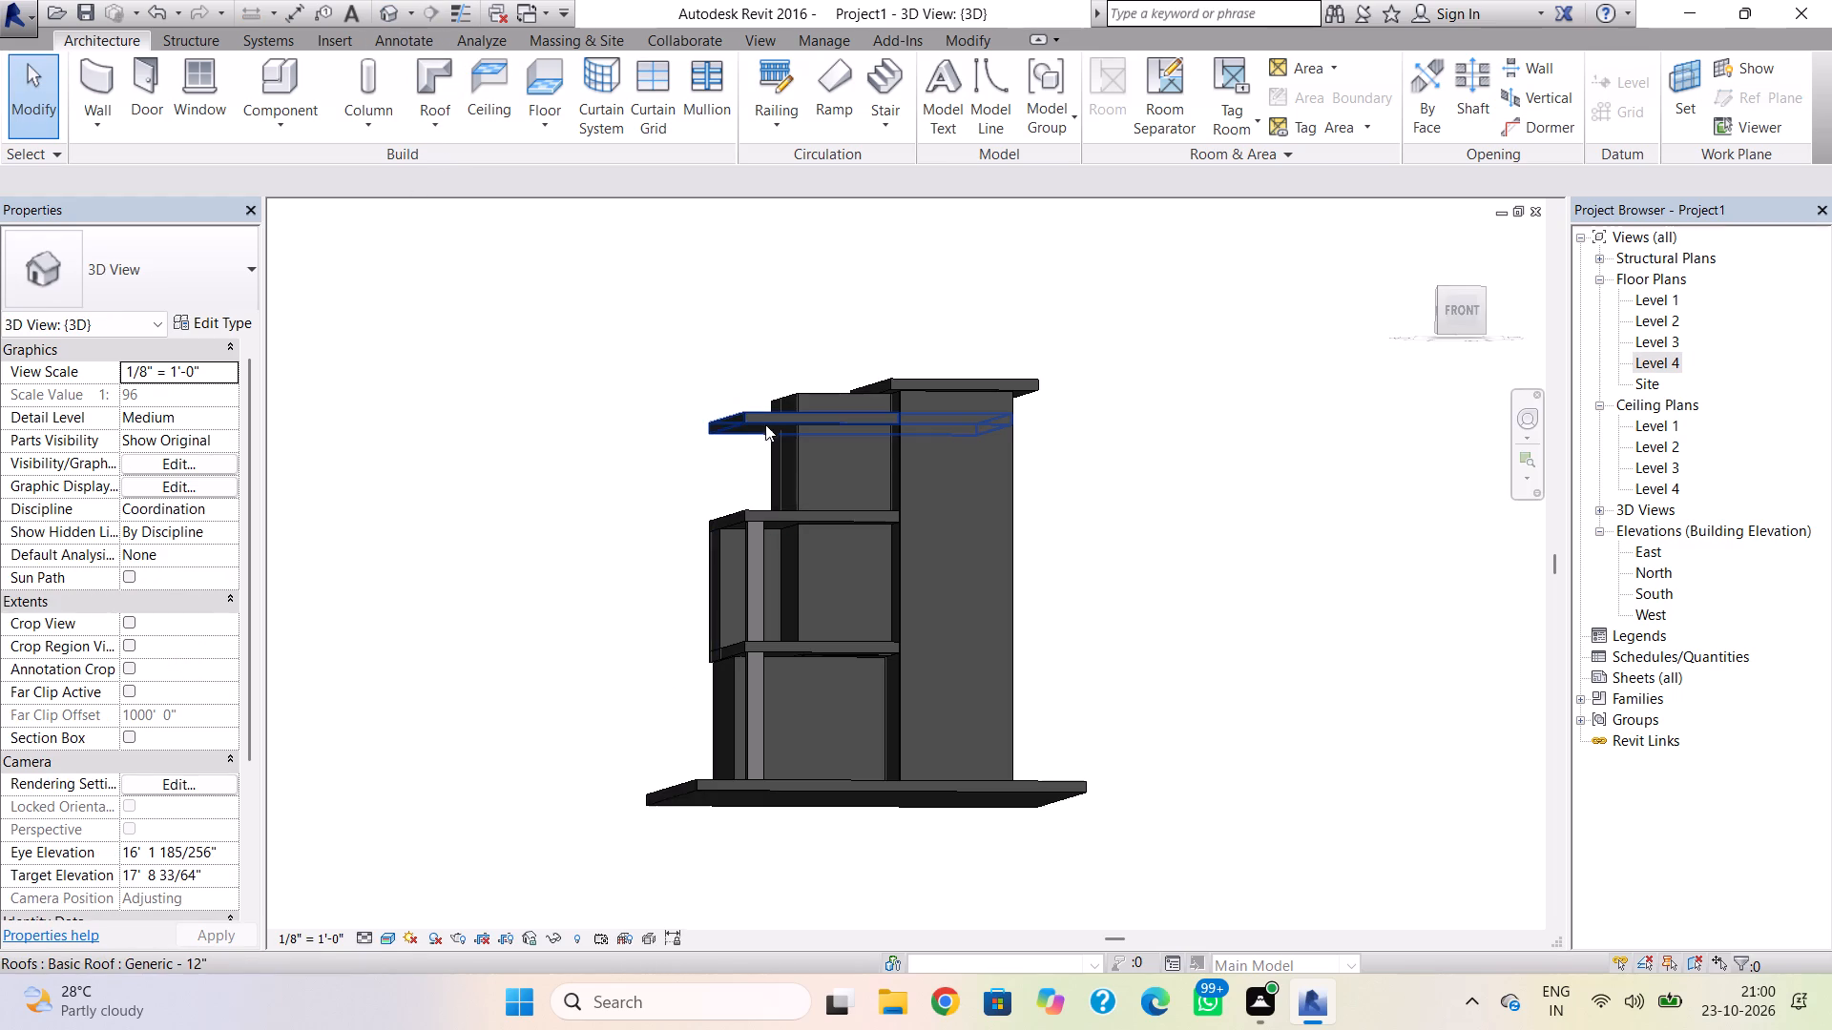
pyautogui.doubleClick(768, 417)
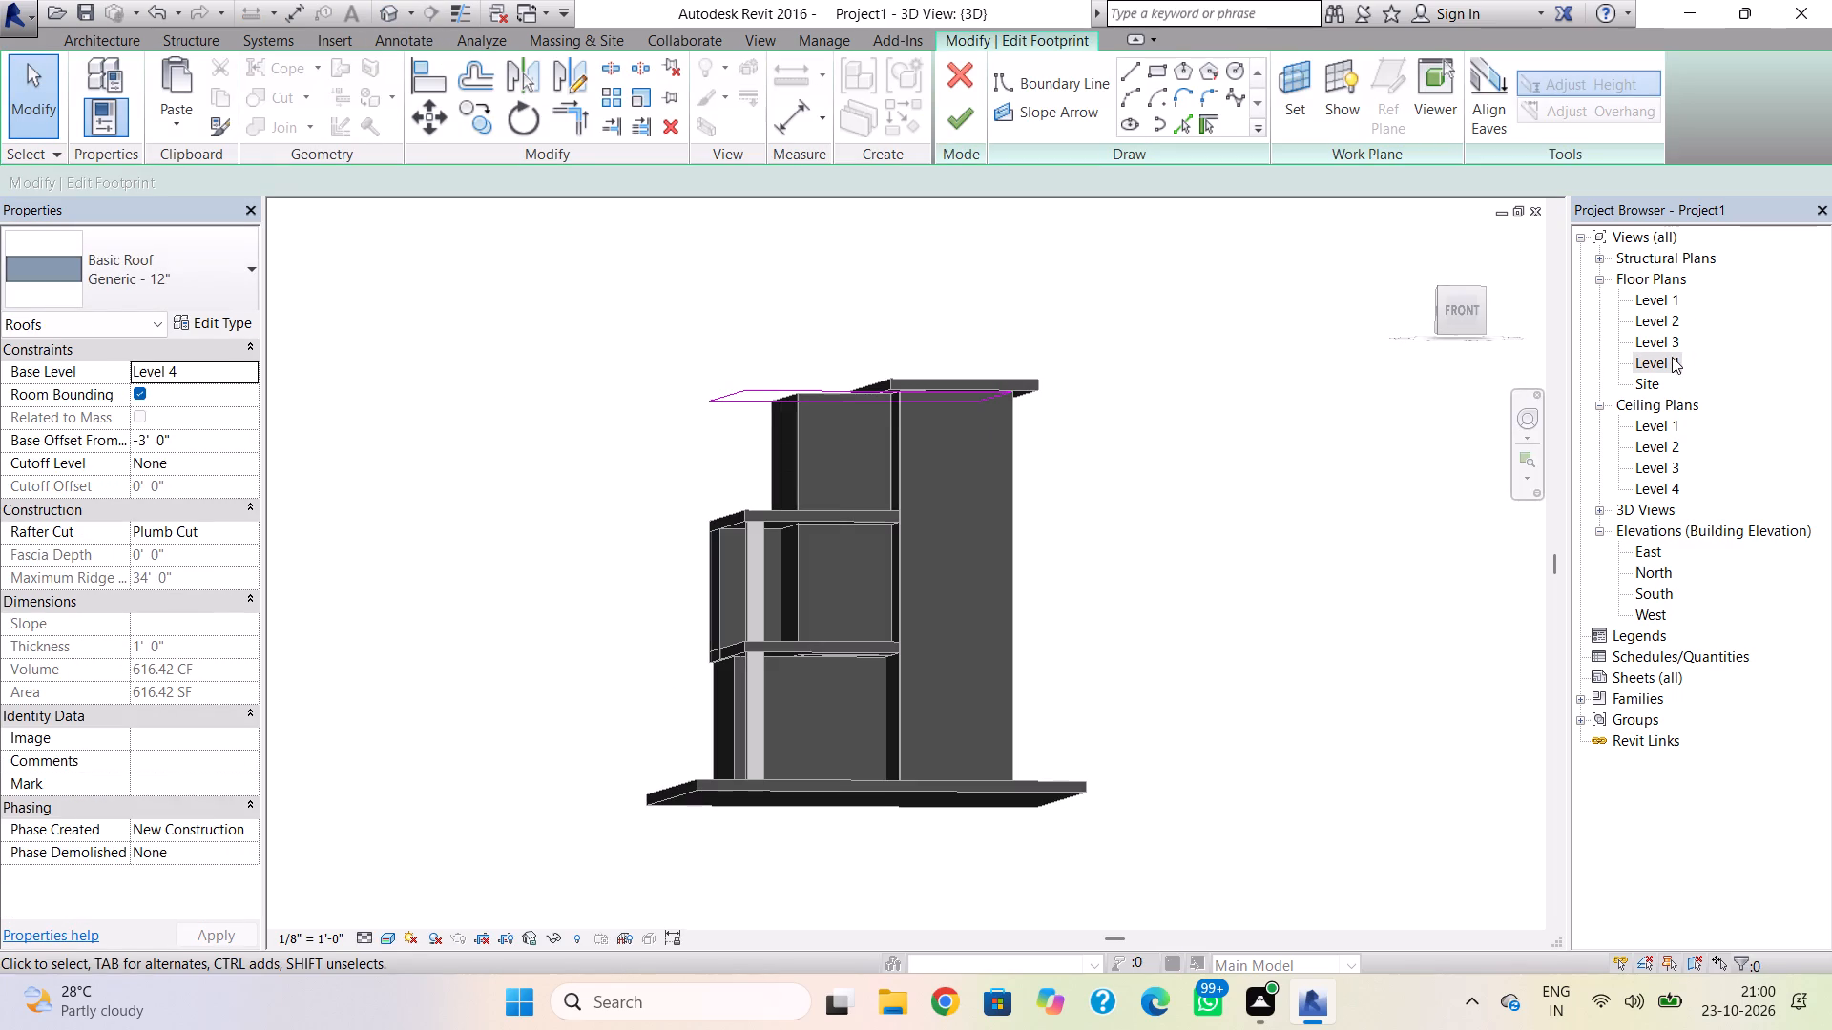
pyautogui.doubleClick(1671, 357)
pyautogui.scroll(-1, 1072, 681)
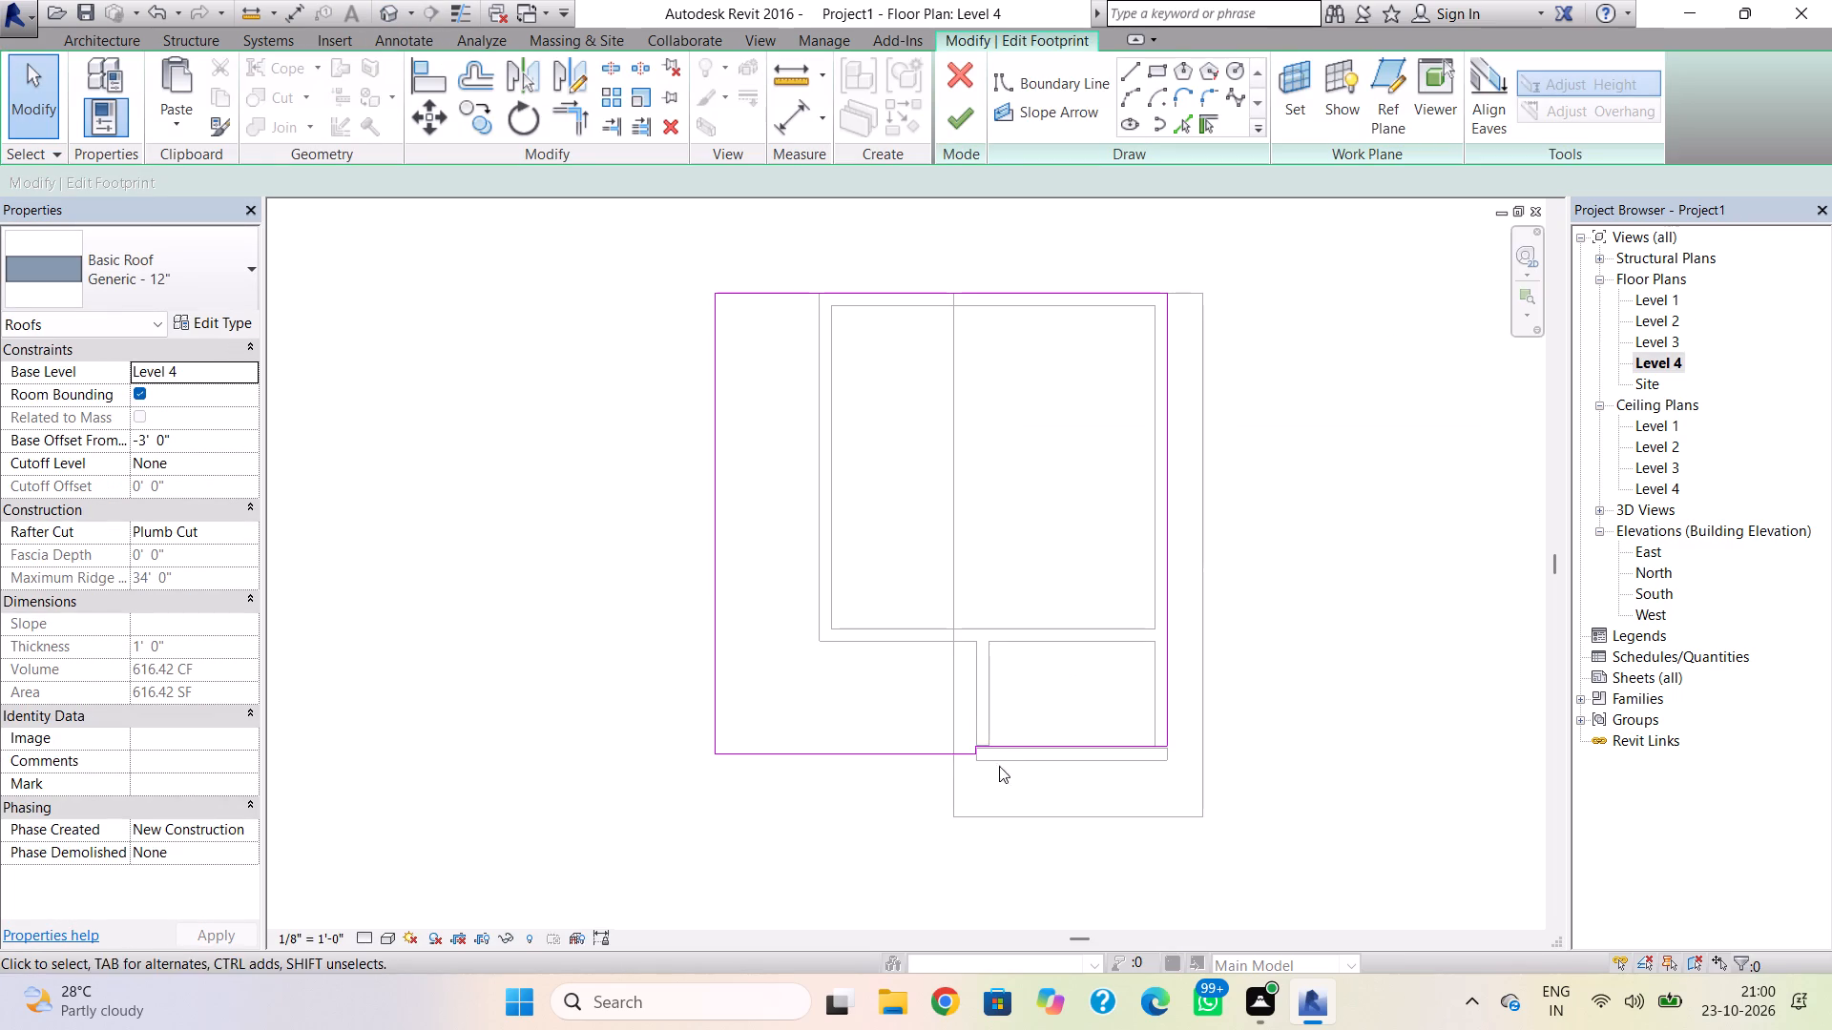
# Replace the jogged southeast boundary segments with a straight line continuing the south edge, closed to the east boundary.
pyautogui.click(916, 760)
pyautogui.scroll(7, 981, 764)
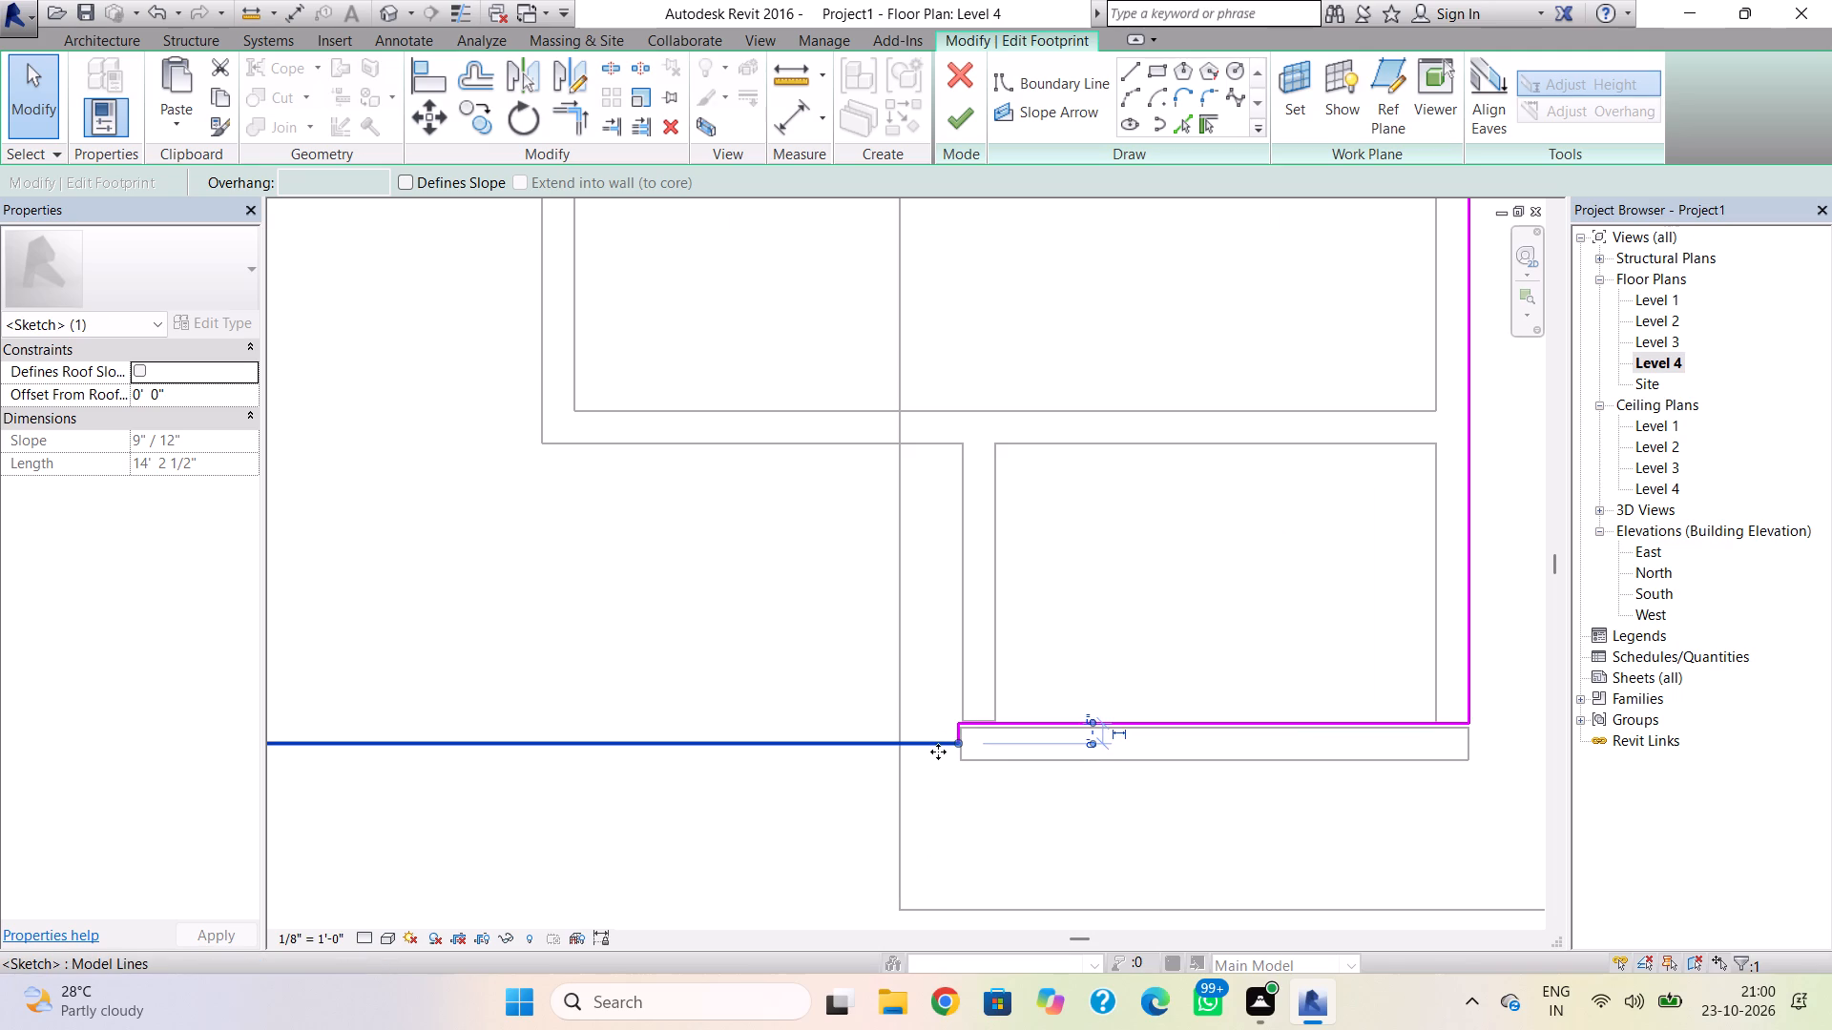
pyautogui.click(993, 728)
pyautogui.press('Delete')
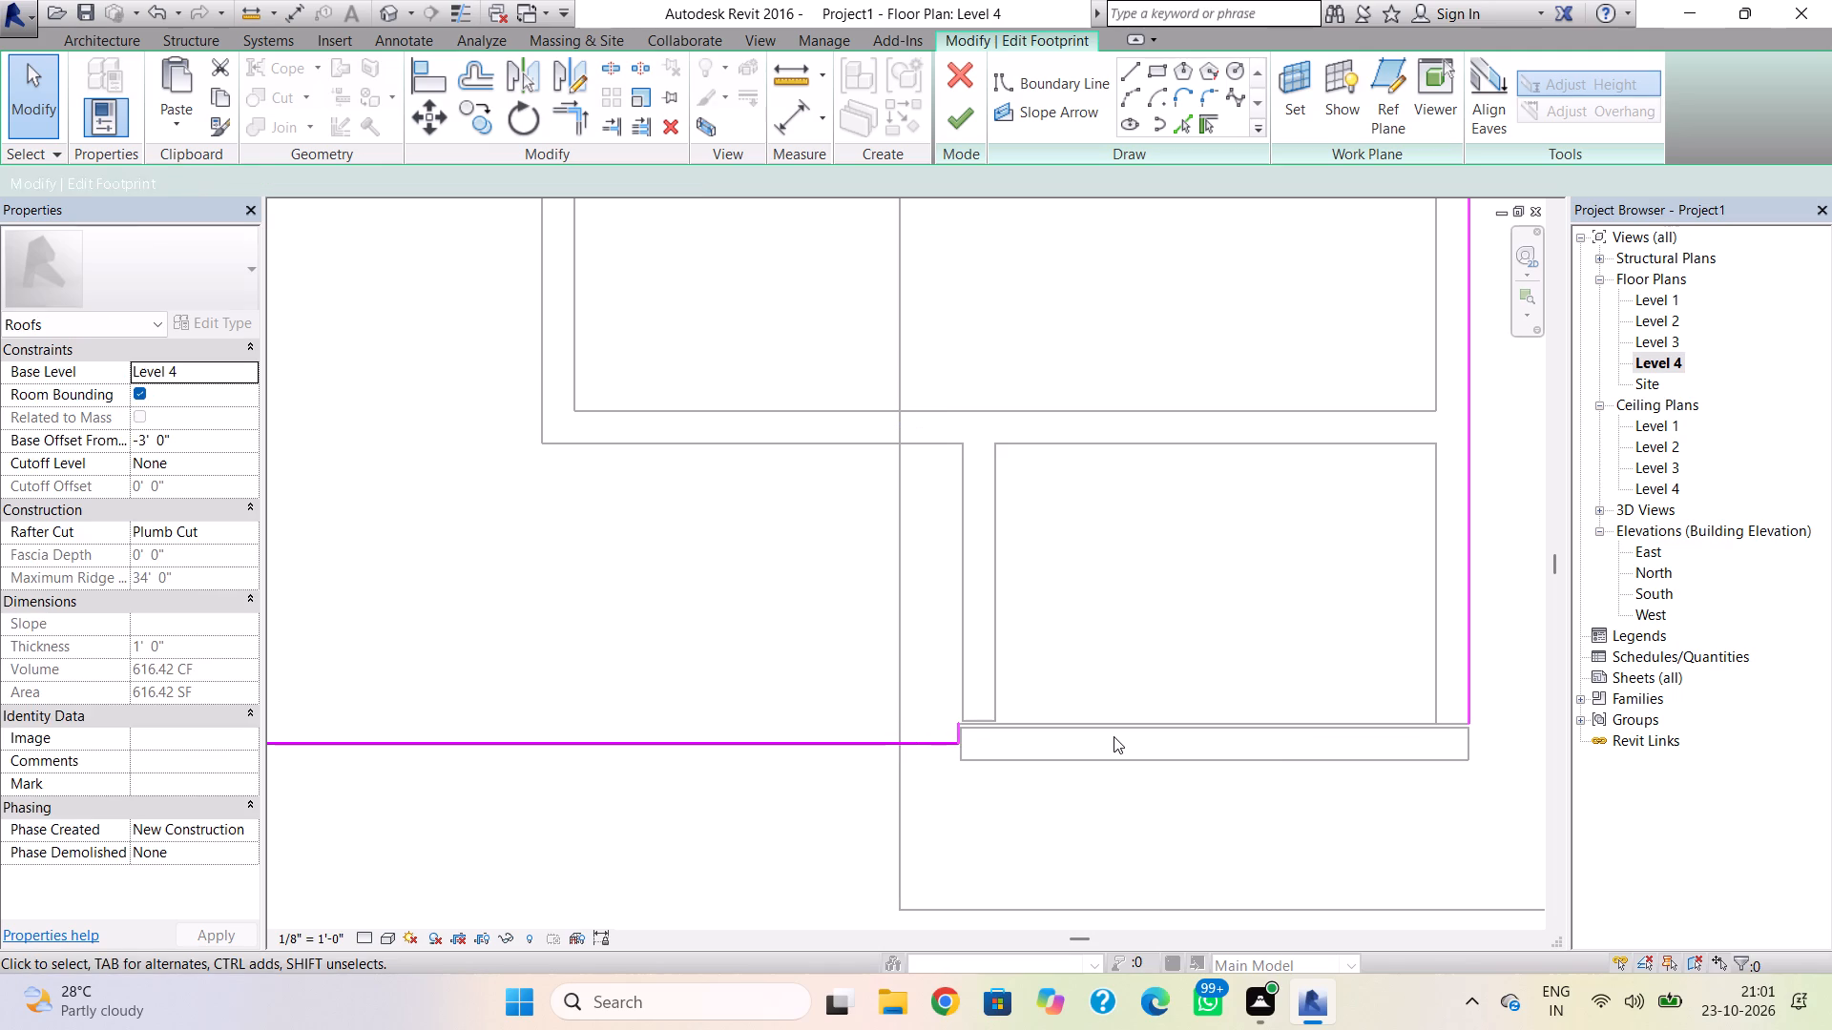
pyautogui.click(961, 735)
pyautogui.press('Delete')
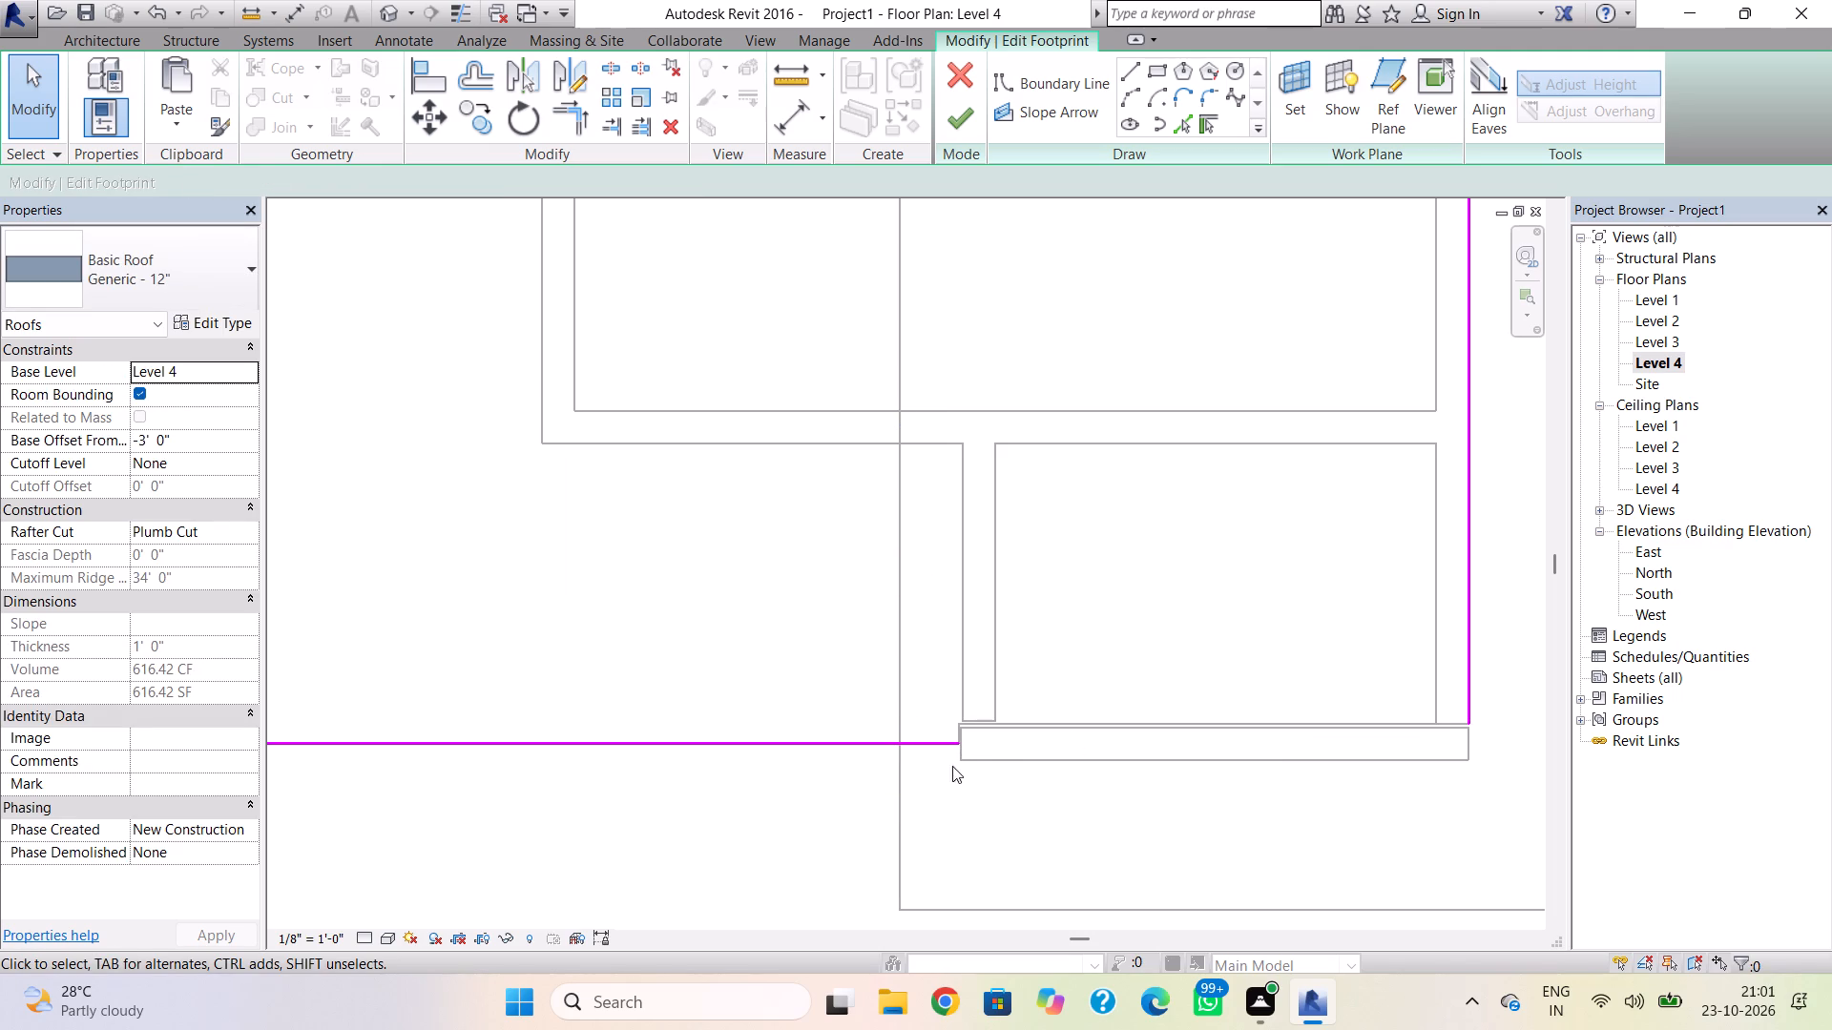
pyautogui.click(1120, 69)
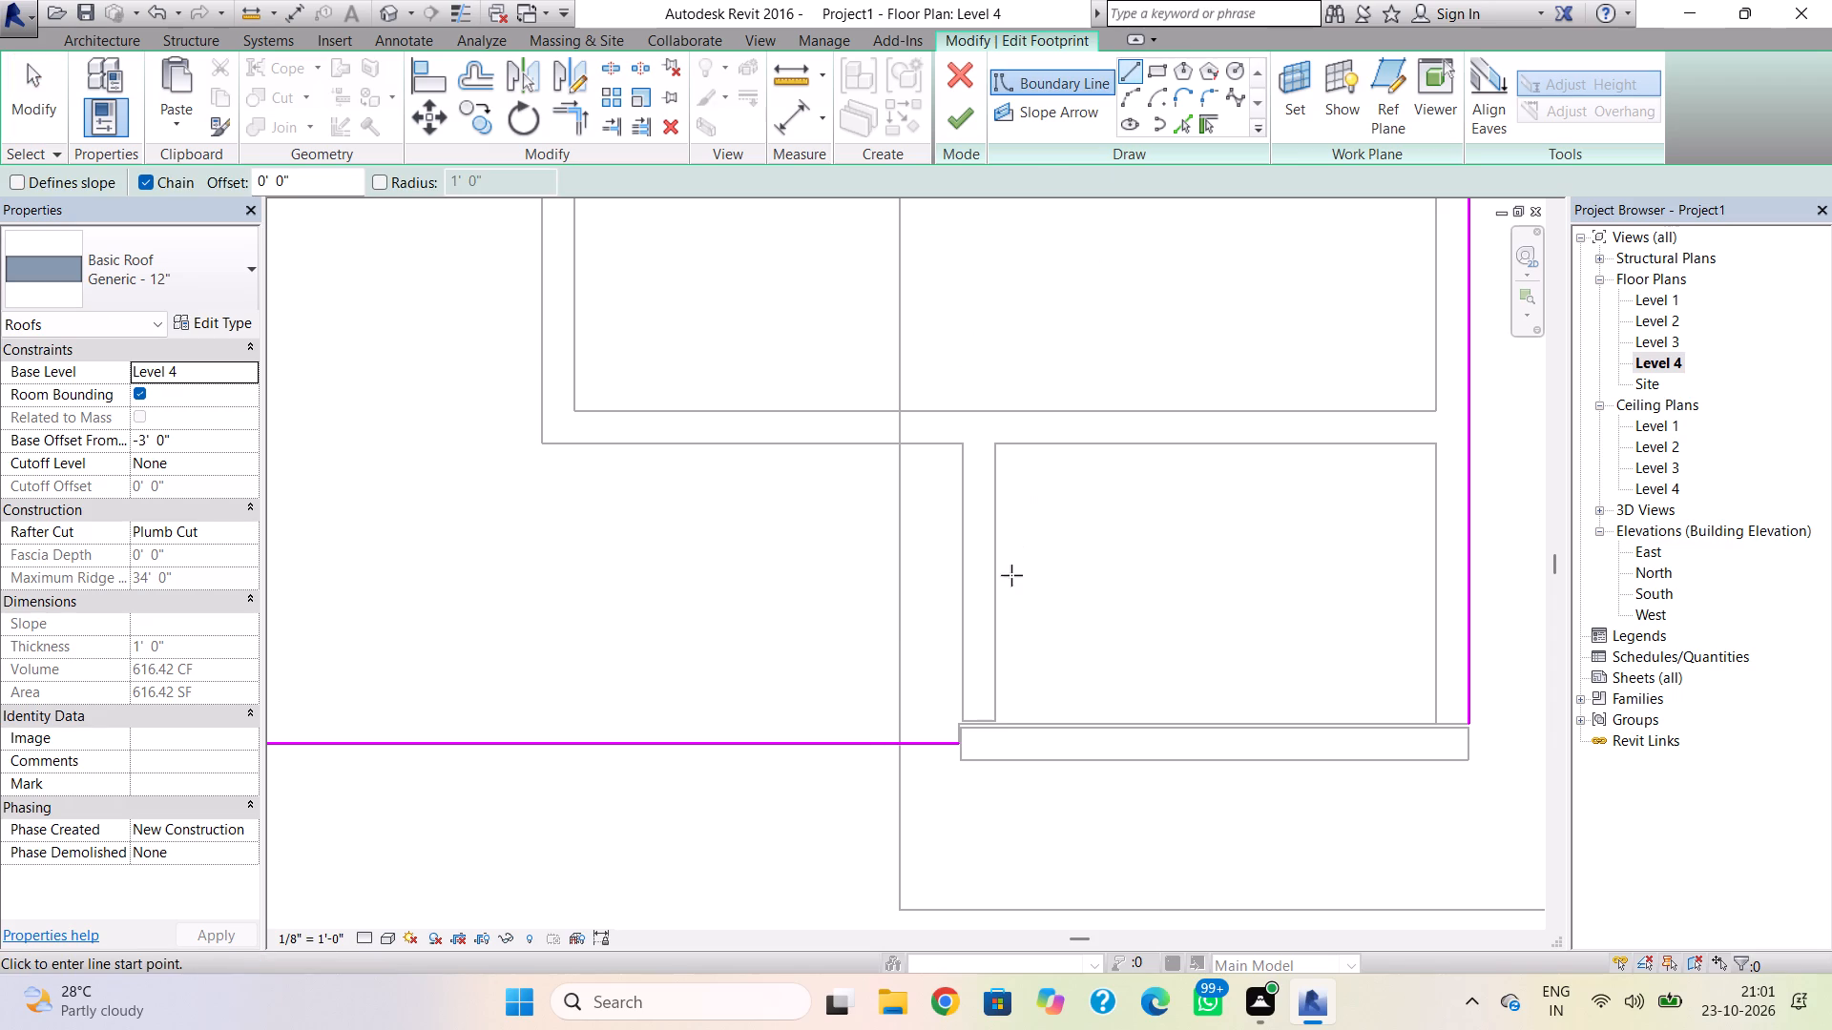
pyautogui.click(959, 745)
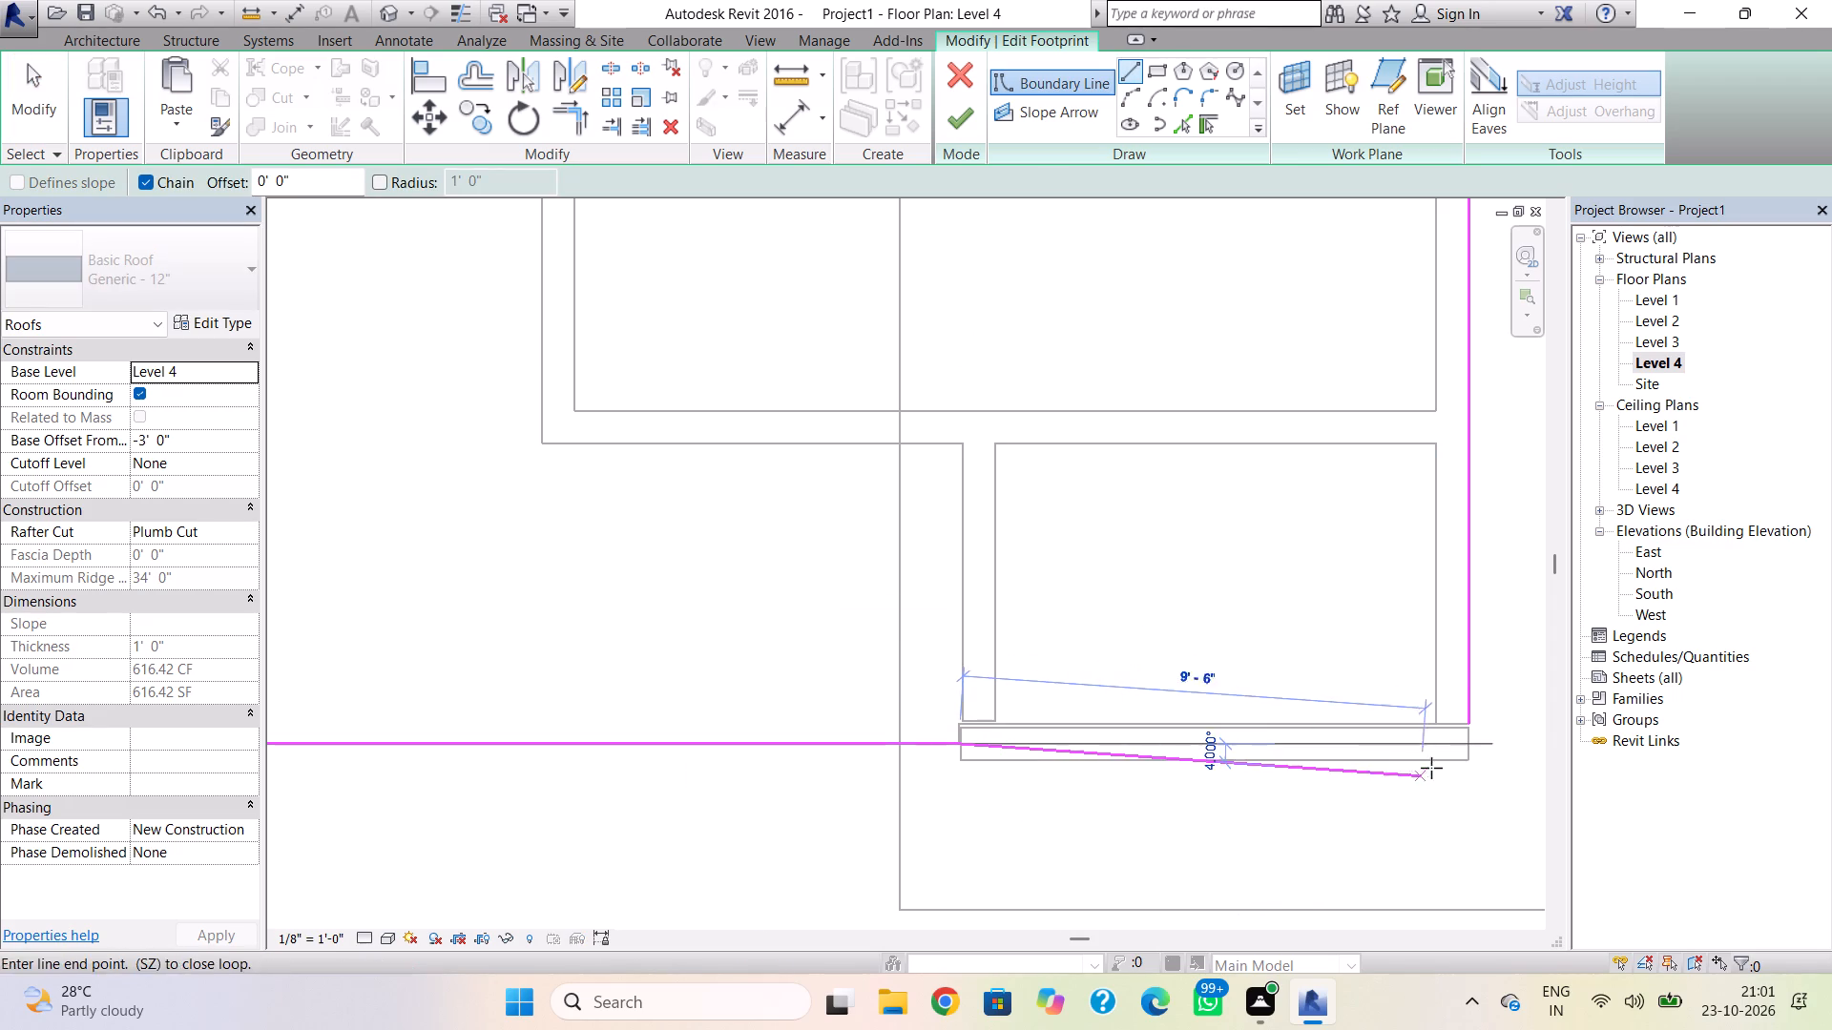
pyautogui.click(1468, 747)
pyautogui.click(1469, 727)
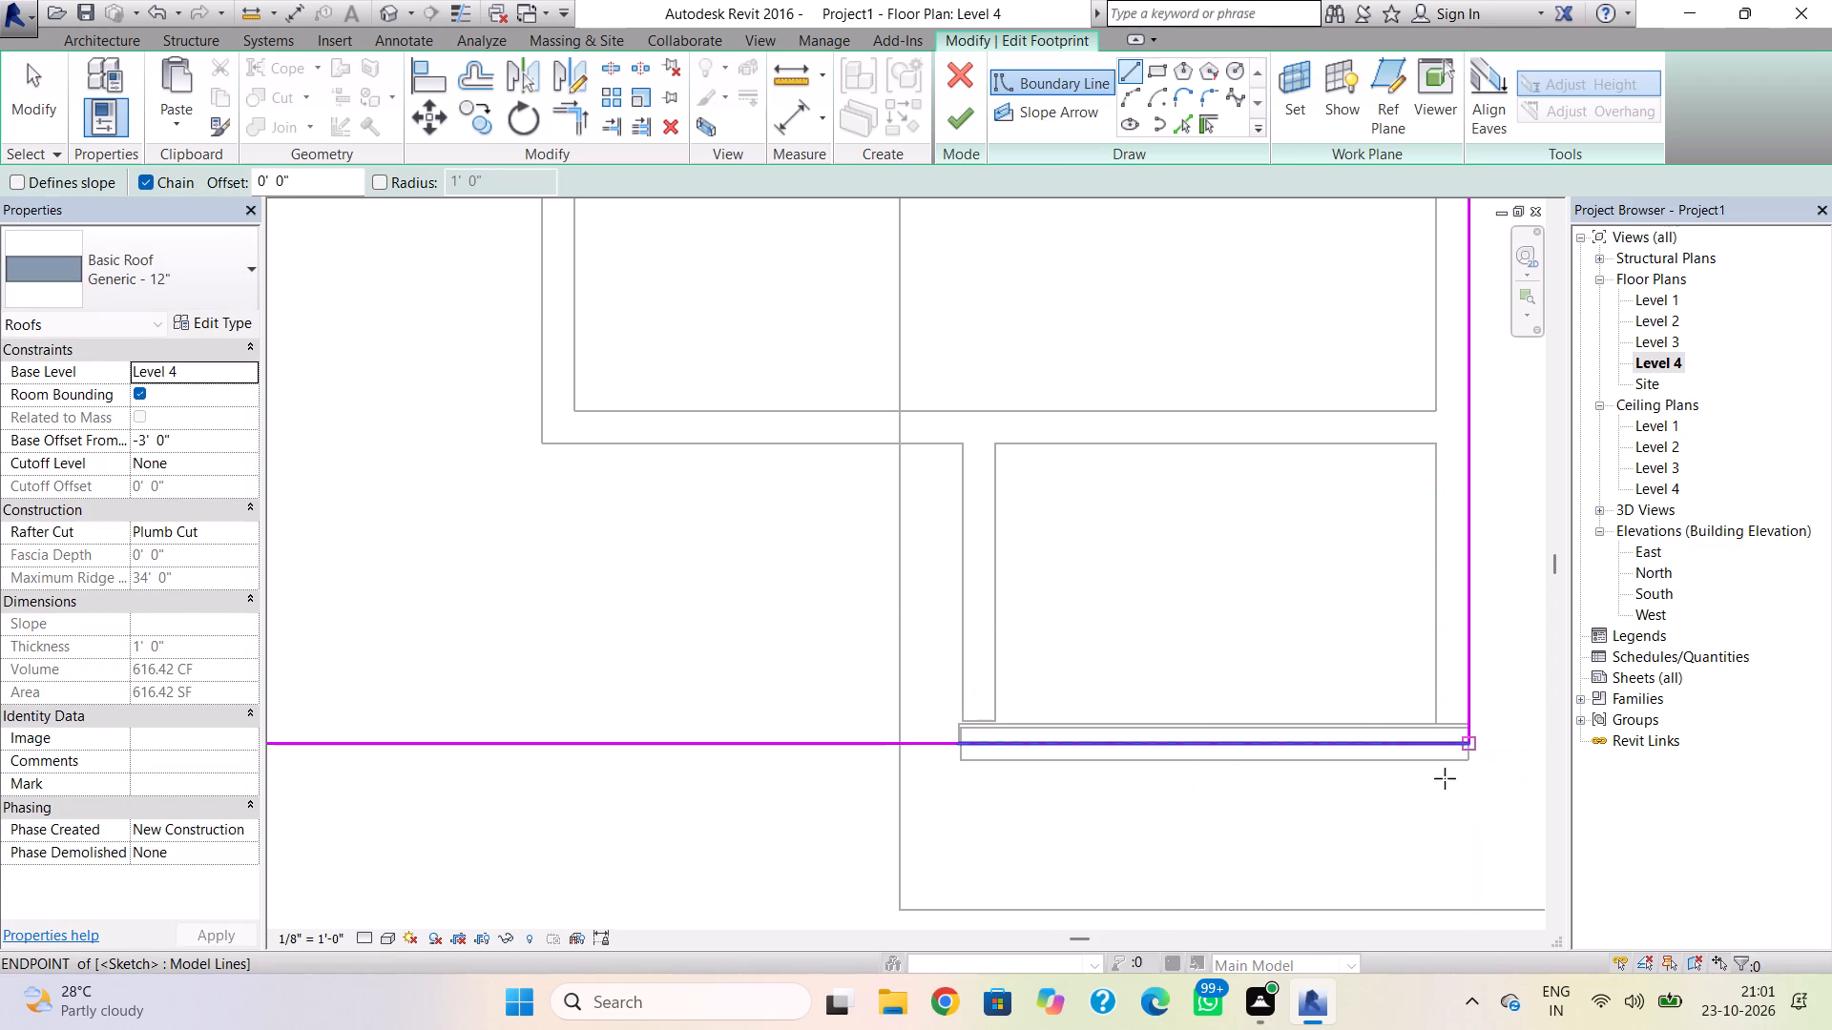
pyautogui.press('Escape')
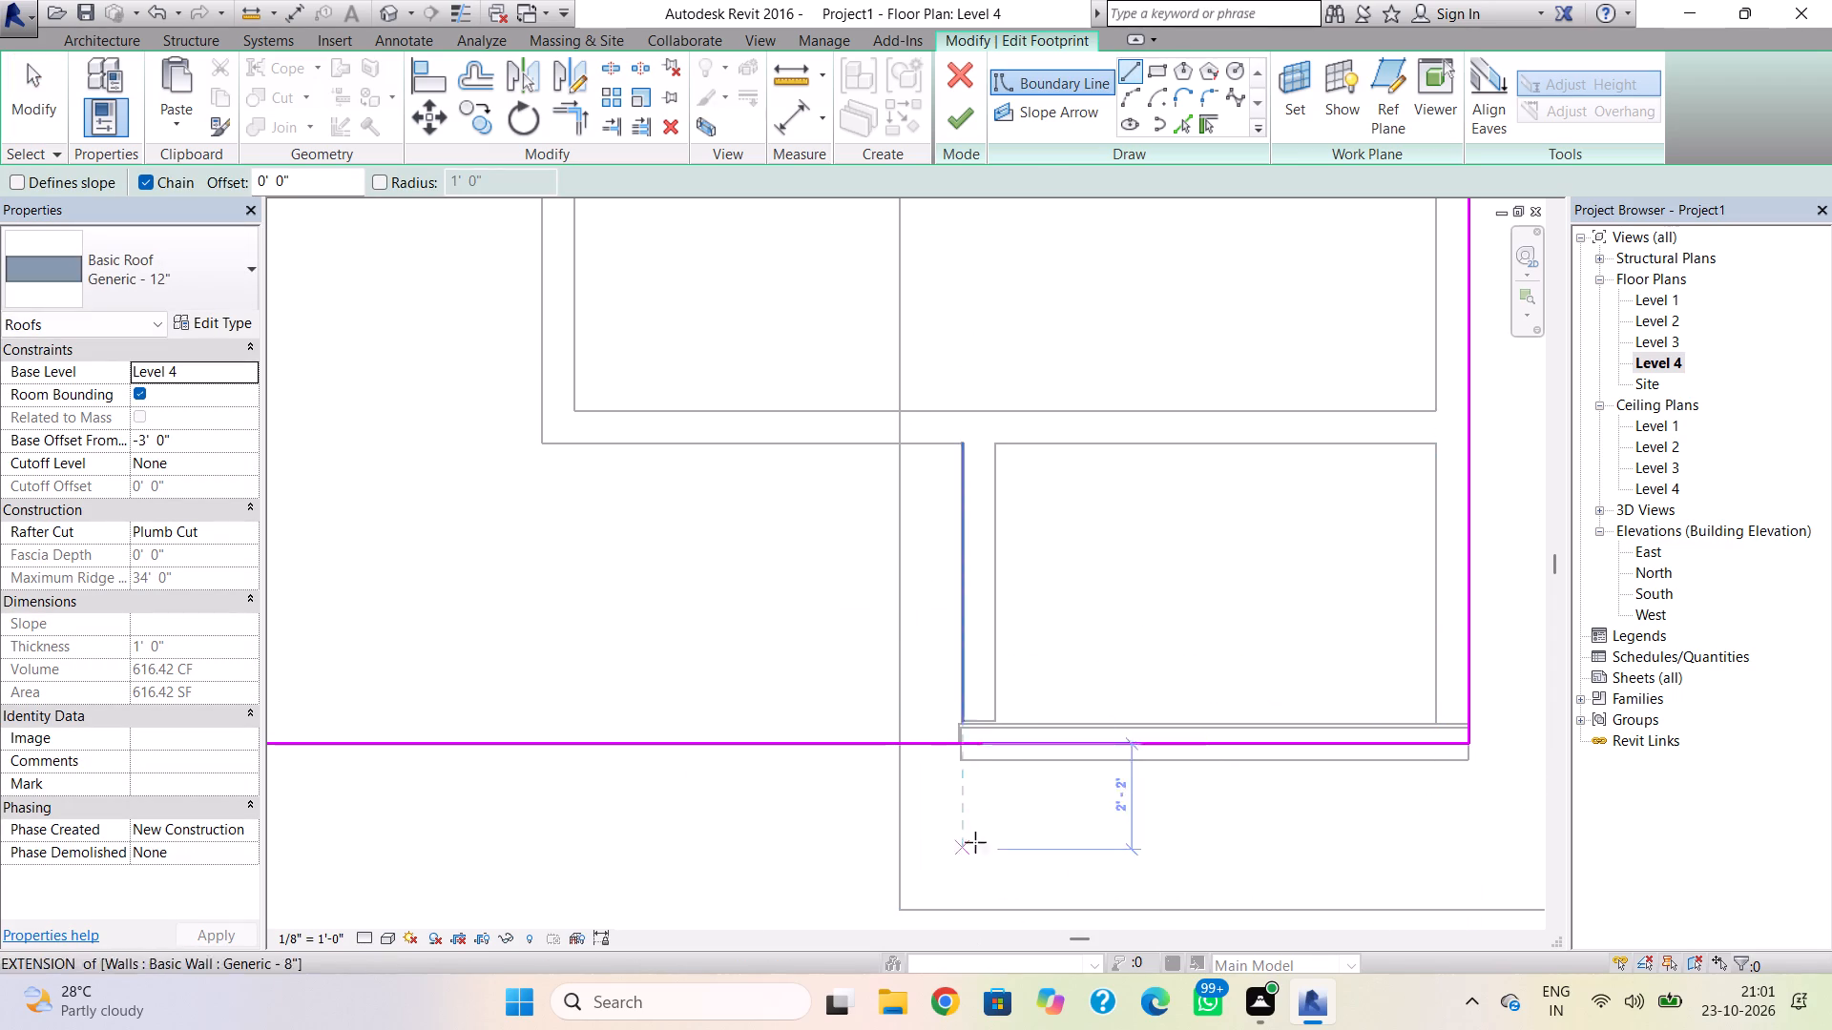
pyautogui.press('Escape')
# Move both collinear south boundary lines of the roof footprint outward to the south by about 2'.
pyautogui.click(1094, 750)
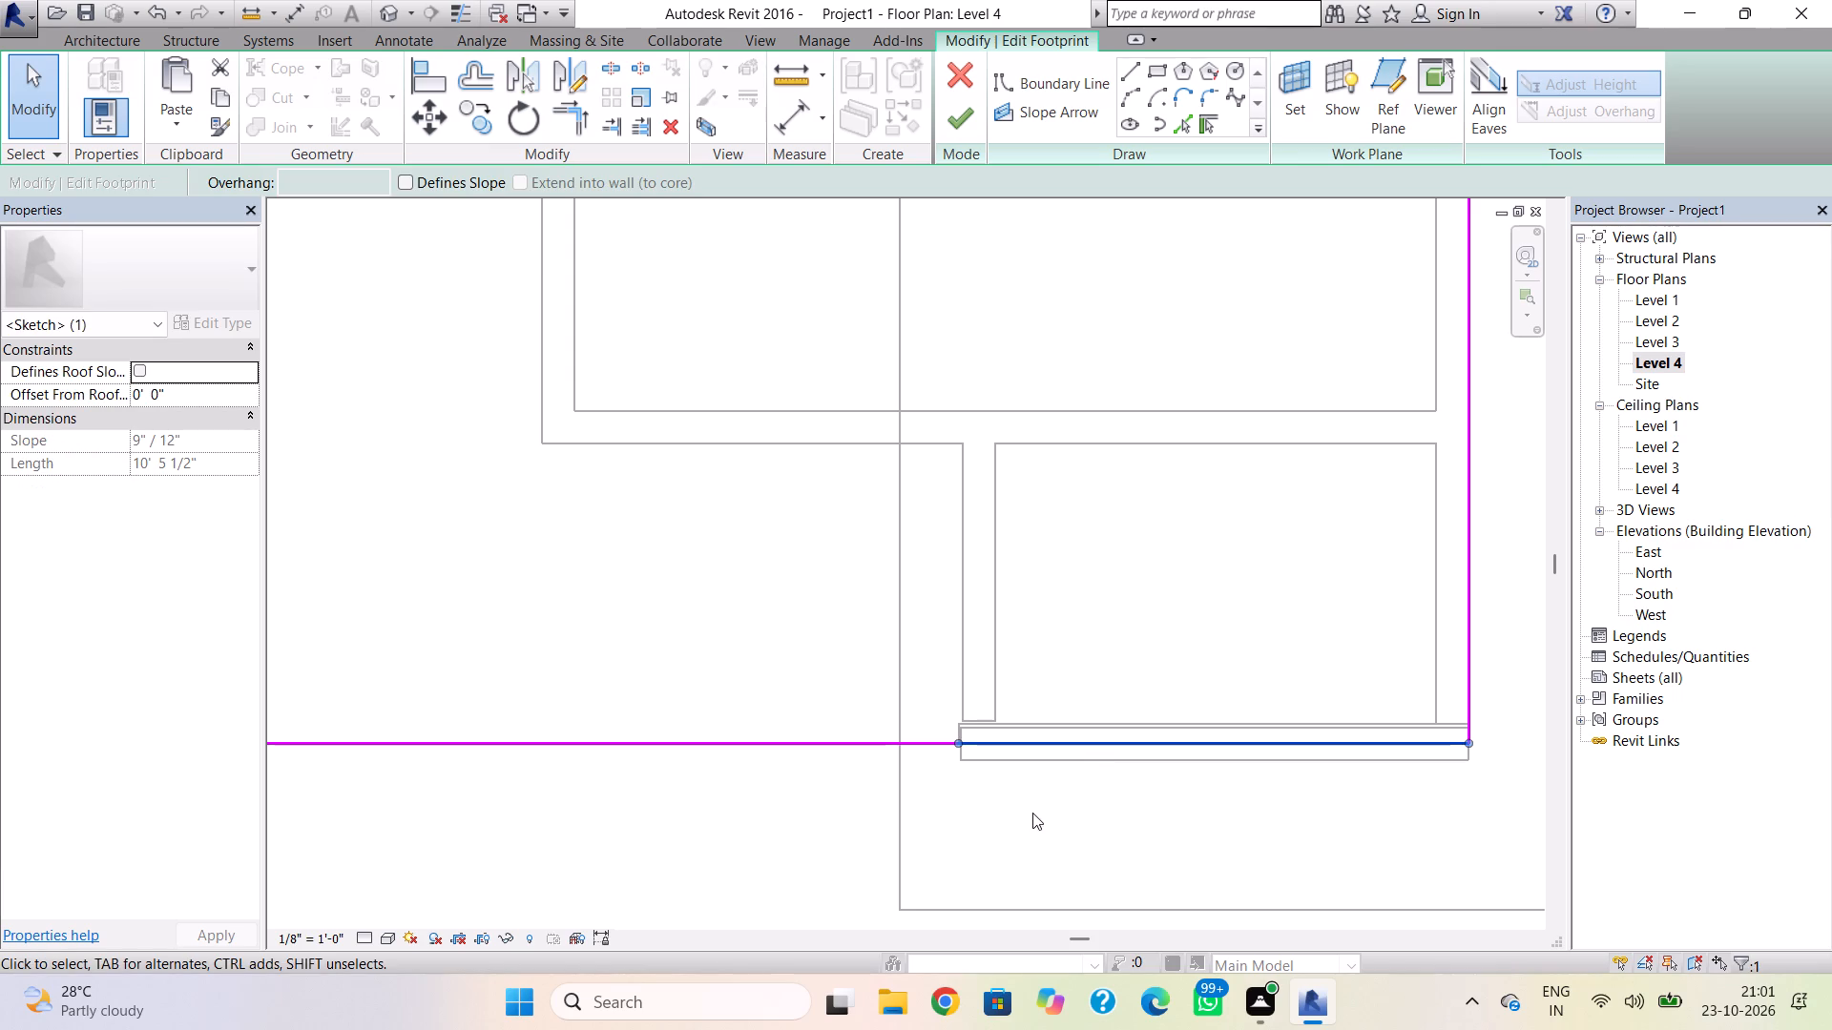
pyautogui.keyDown('ctrl'); pyautogui.click(915, 749); pyautogui.keyUp('ctrl')
pyautogui.press('Down')
pyautogui.press('Down')
pyautogui.press('Down')
pyautogui.press('Down')
pyautogui.press('Down')
pyautogui.press('Down')
pyautogui.press('Down')
pyautogui.press('Down')
pyautogui.press('Down')
pyautogui.press('Down')
pyautogui.press('Down')
pyautogui.press('Down')
pyautogui.press('Down')
pyautogui.press('Down')
pyautogui.press('Down')
pyautogui.press('Down')
pyautogui.press('Down')
pyautogui.press('Down')
pyautogui.press('Down')
pyautogui.press('Down')
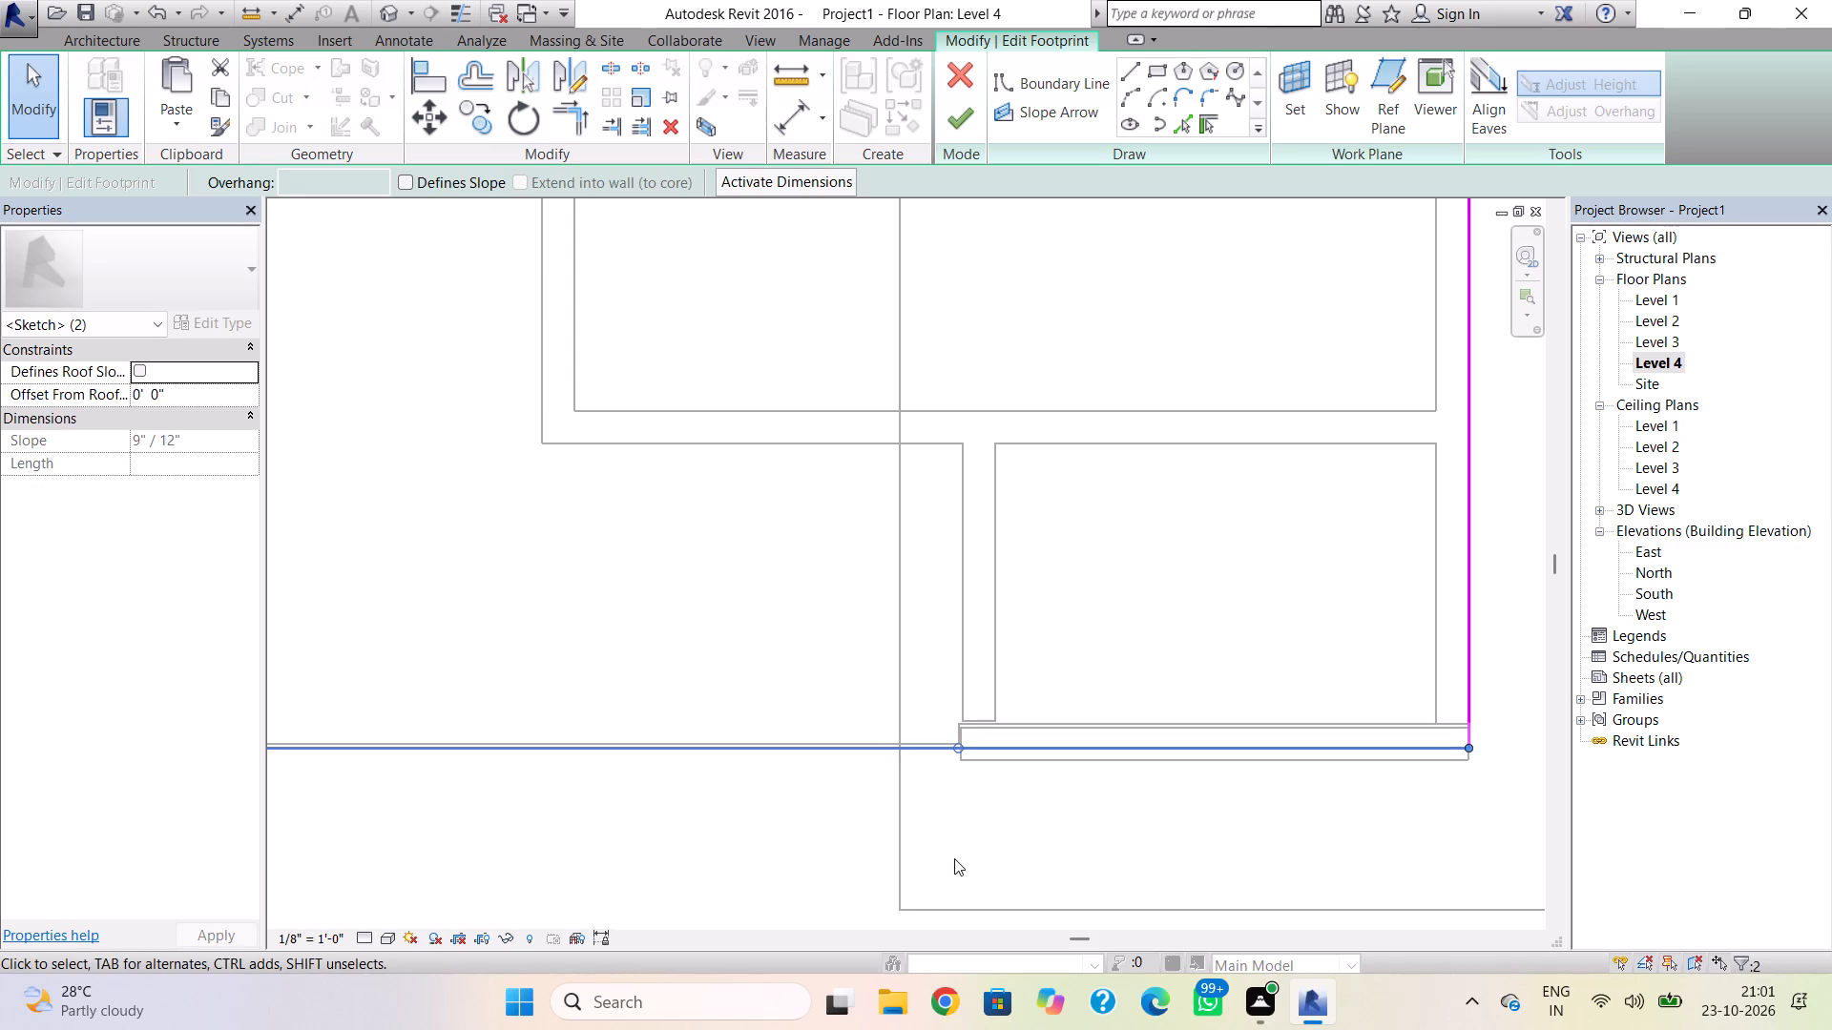
pyautogui.scroll(-1, 913, 1029)
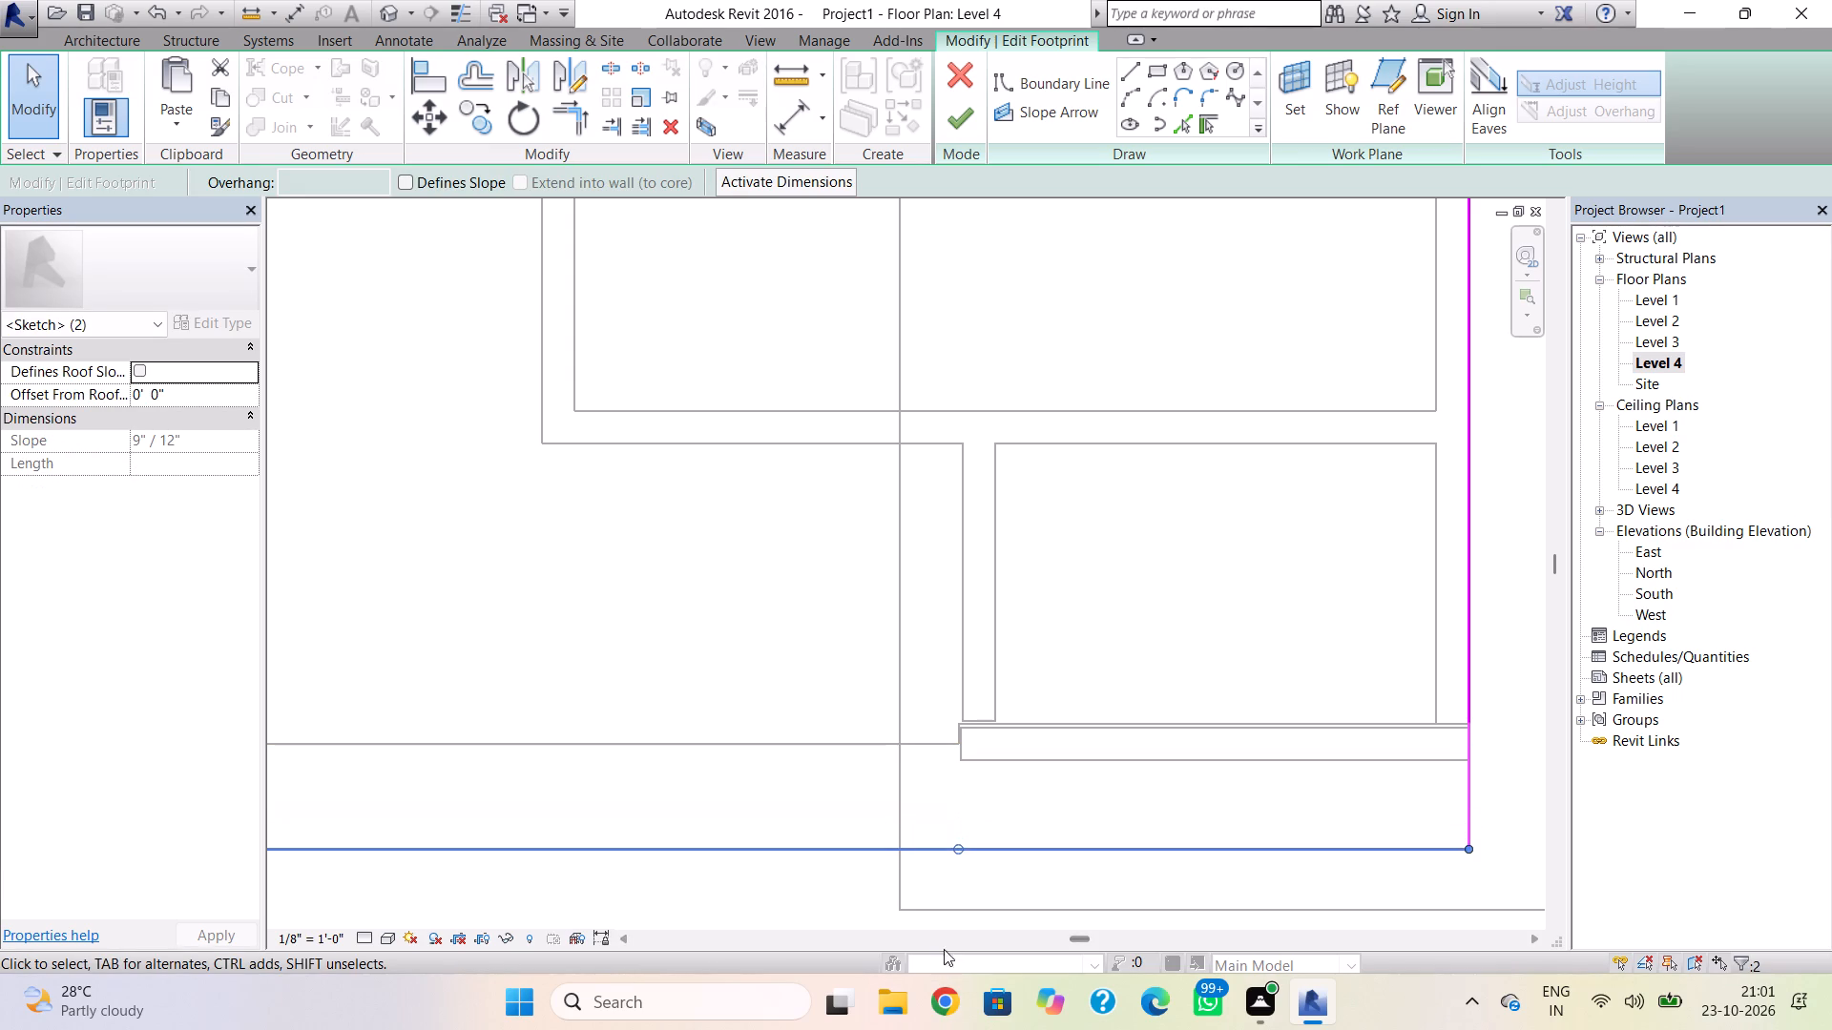
pyautogui.press('Up')
pyautogui.press('Up')
pyautogui.press('Up')
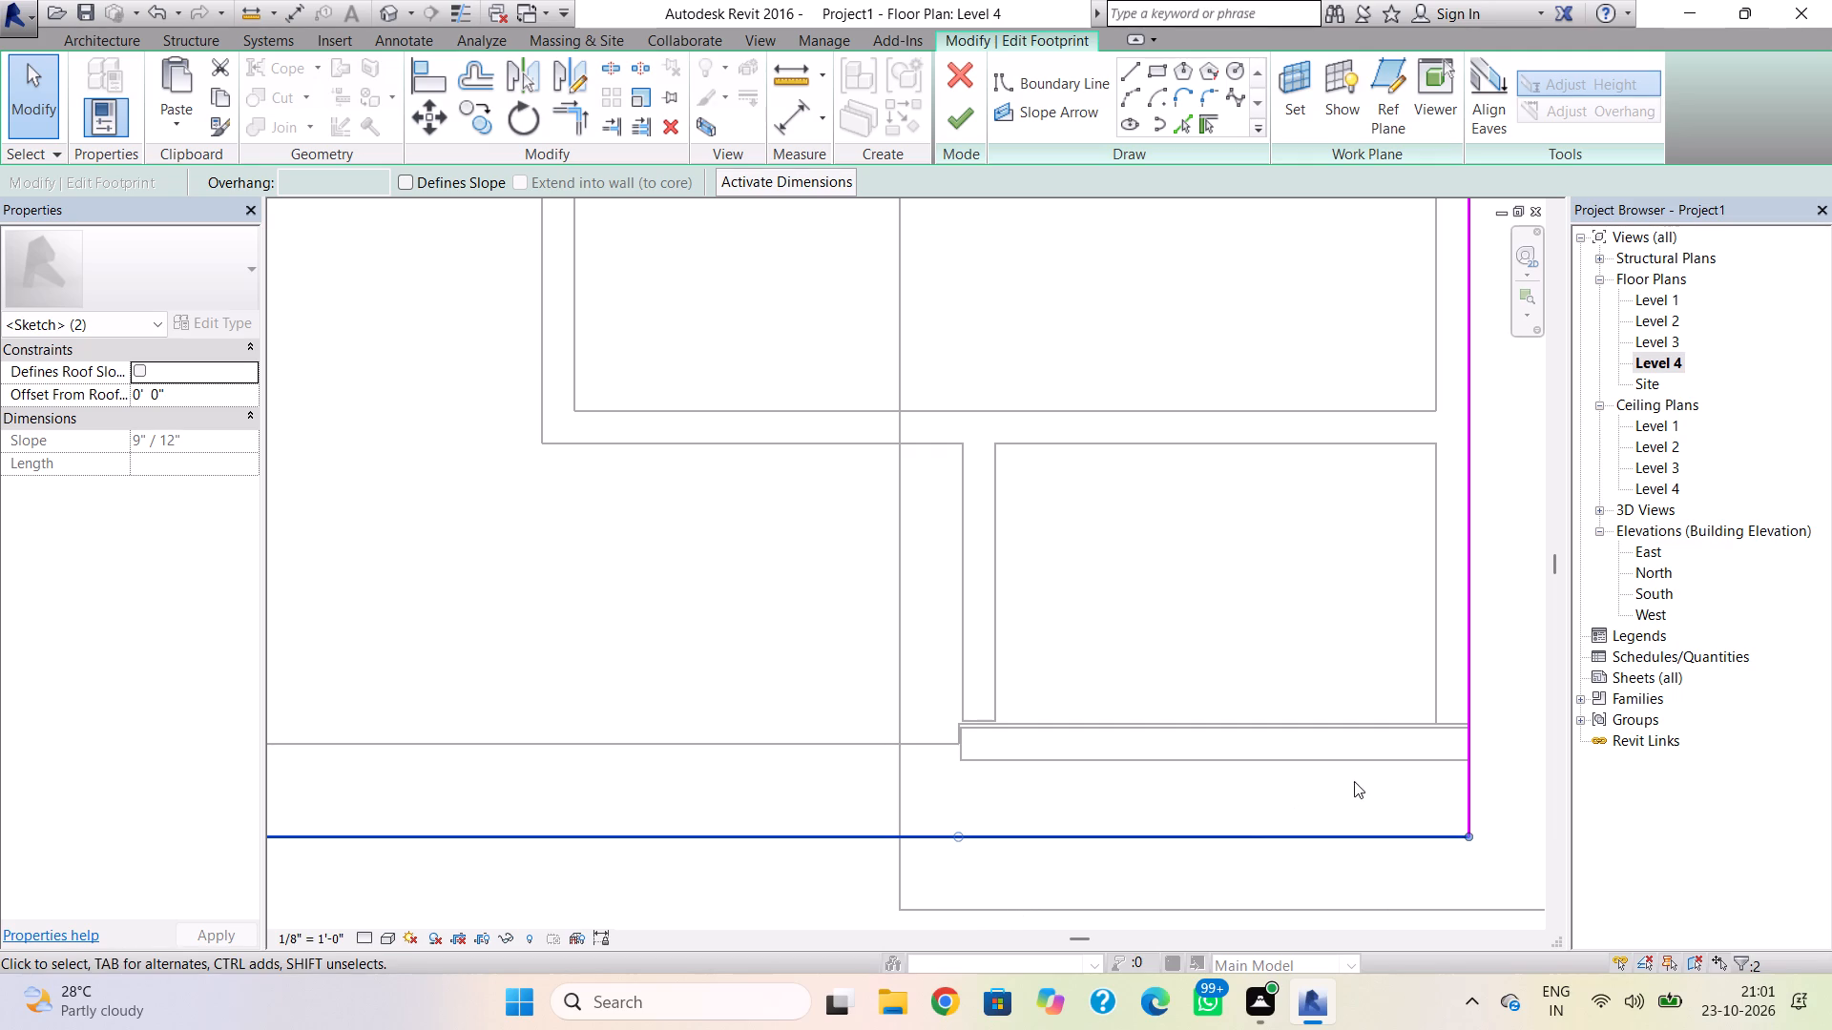
# Shift the roof's east boundary west to about 2'-3" inside the east wall and finish the footprint.
pyautogui.click(1466, 769)
pyautogui.press('Left')
pyautogui.press('Left')
pyautogui.press('Left')
pyautogui.press('Left')
pyautogui.press('Left')
pyautogui.press('Left')
pyautogui.press('Left')
pyautogui.press('Left')
pyautogui.press('Left')
pyautogui.press('Left')
pyautogui.press('Left')
pyautogui.press('Left')
pyautogui.press('Left')
pyautogui.press('Left')
pyautogui.press('Left')
pyautogui.press('Left')
pyautogui.press('Left')
pyautogui.press('Left')
pyautogui.press('Left')
pyautogui.press('Left')
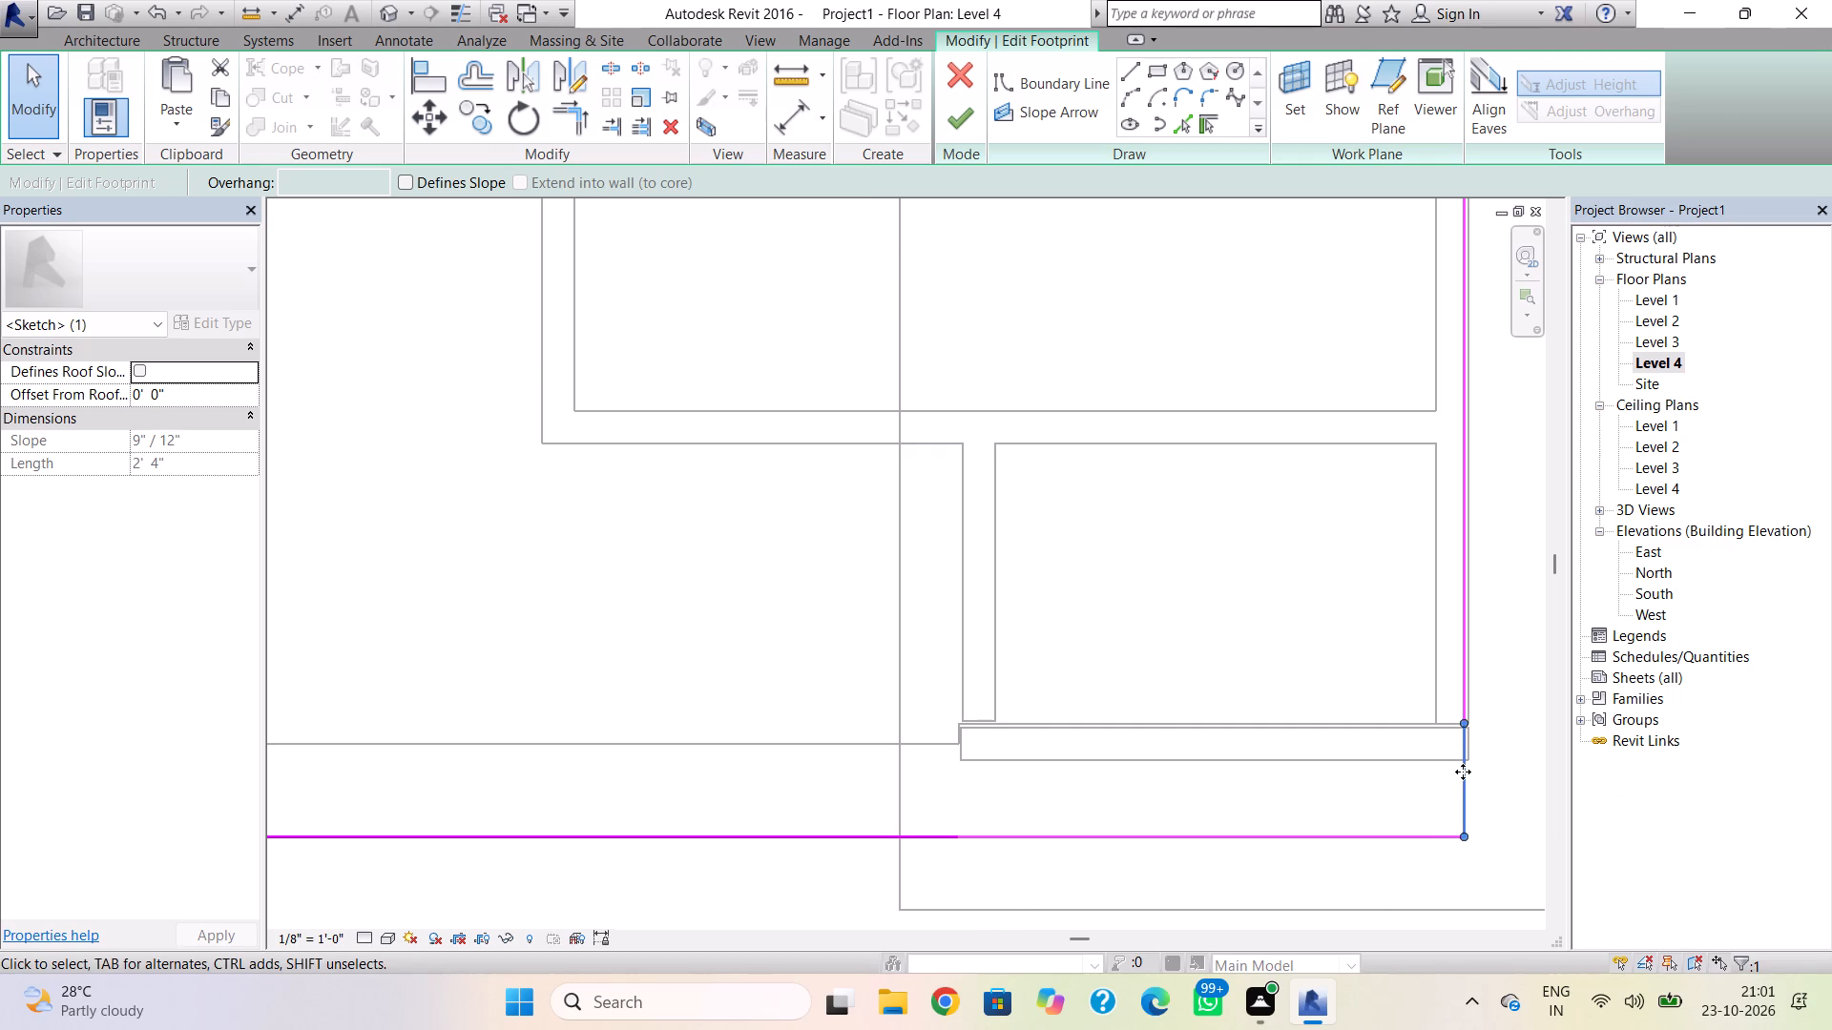
pyautogui.press('Left')
pyautogui.press('Left')
pyautogui.press('Left')
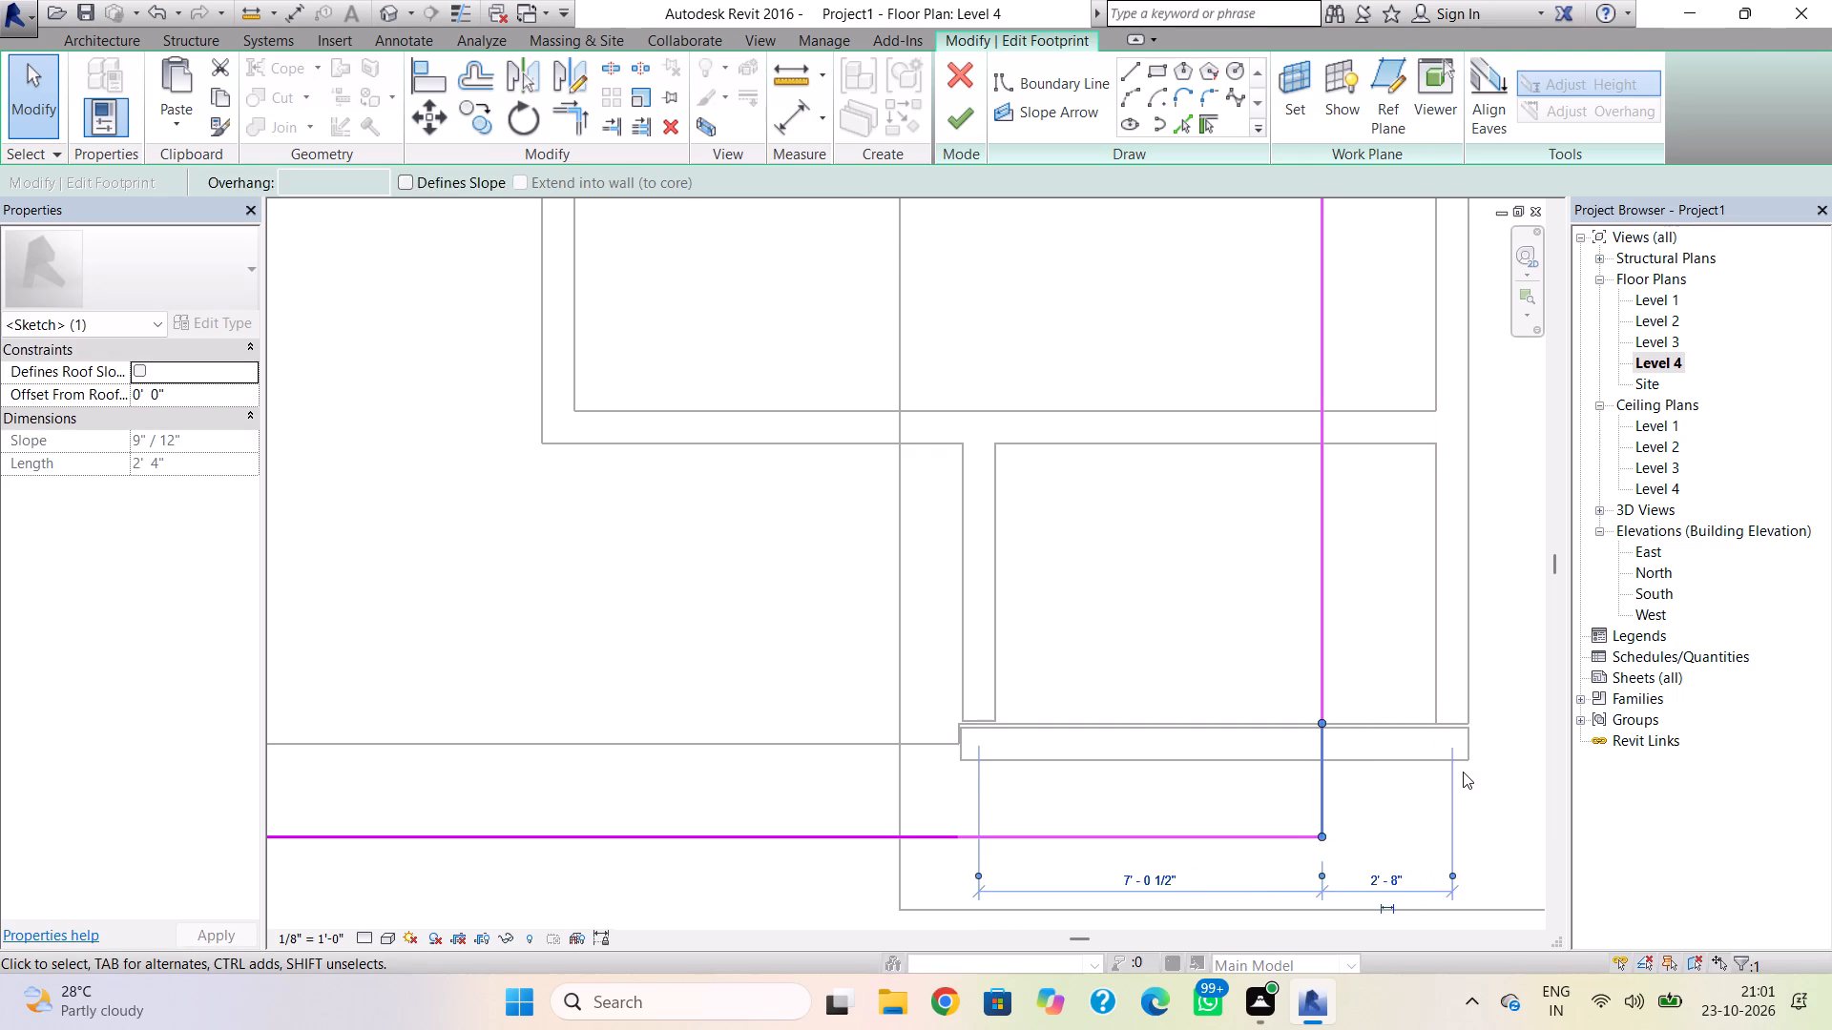
pyautogui.press('Left')
pyautogui.press('Left')
pyautogui.press('Left')
pyautogui.press('Left')
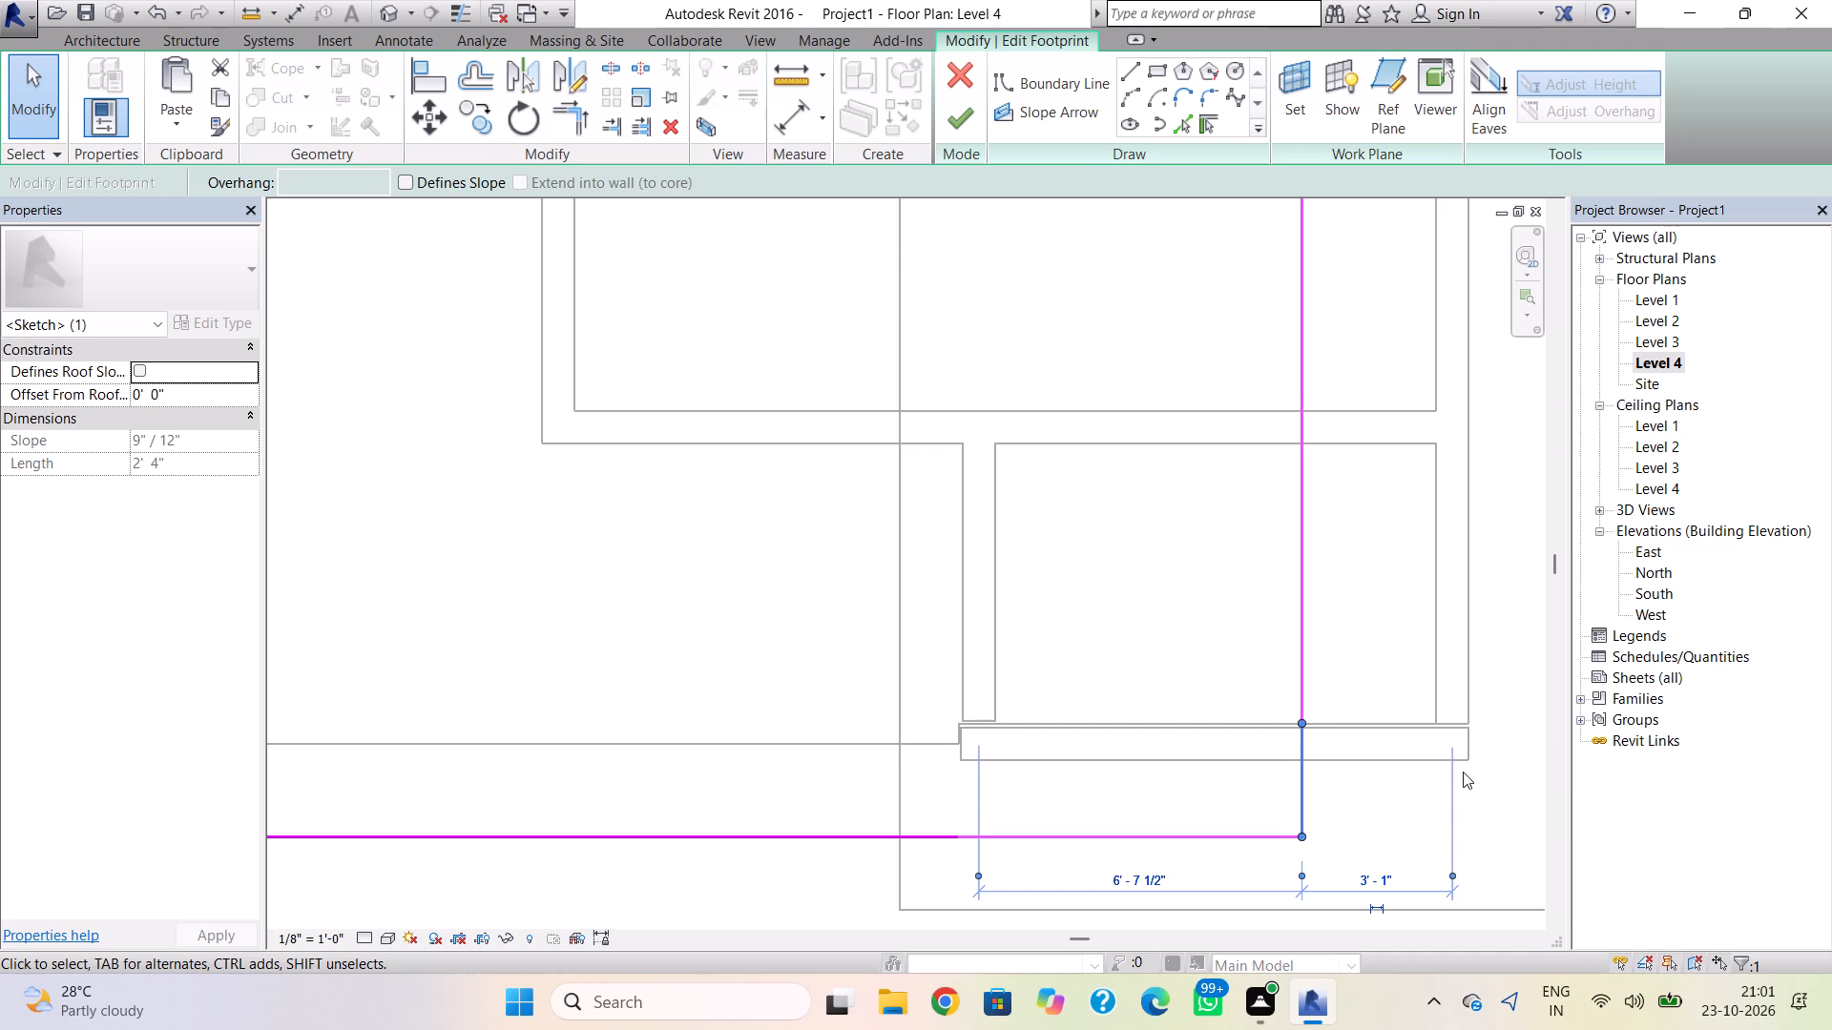
pyautogui.press('Right')
pyautogui.press('Right')
pyautogui.press('Right')
pyautogui.press('Right')
pyautogui.press('Right')
pyautogui.press('Right')
pyautogui.press('Right')
pyautogui.press('Right')
pyautogui.press('Right')
pyautogui.press('Right')
pyautogui.press('Right')
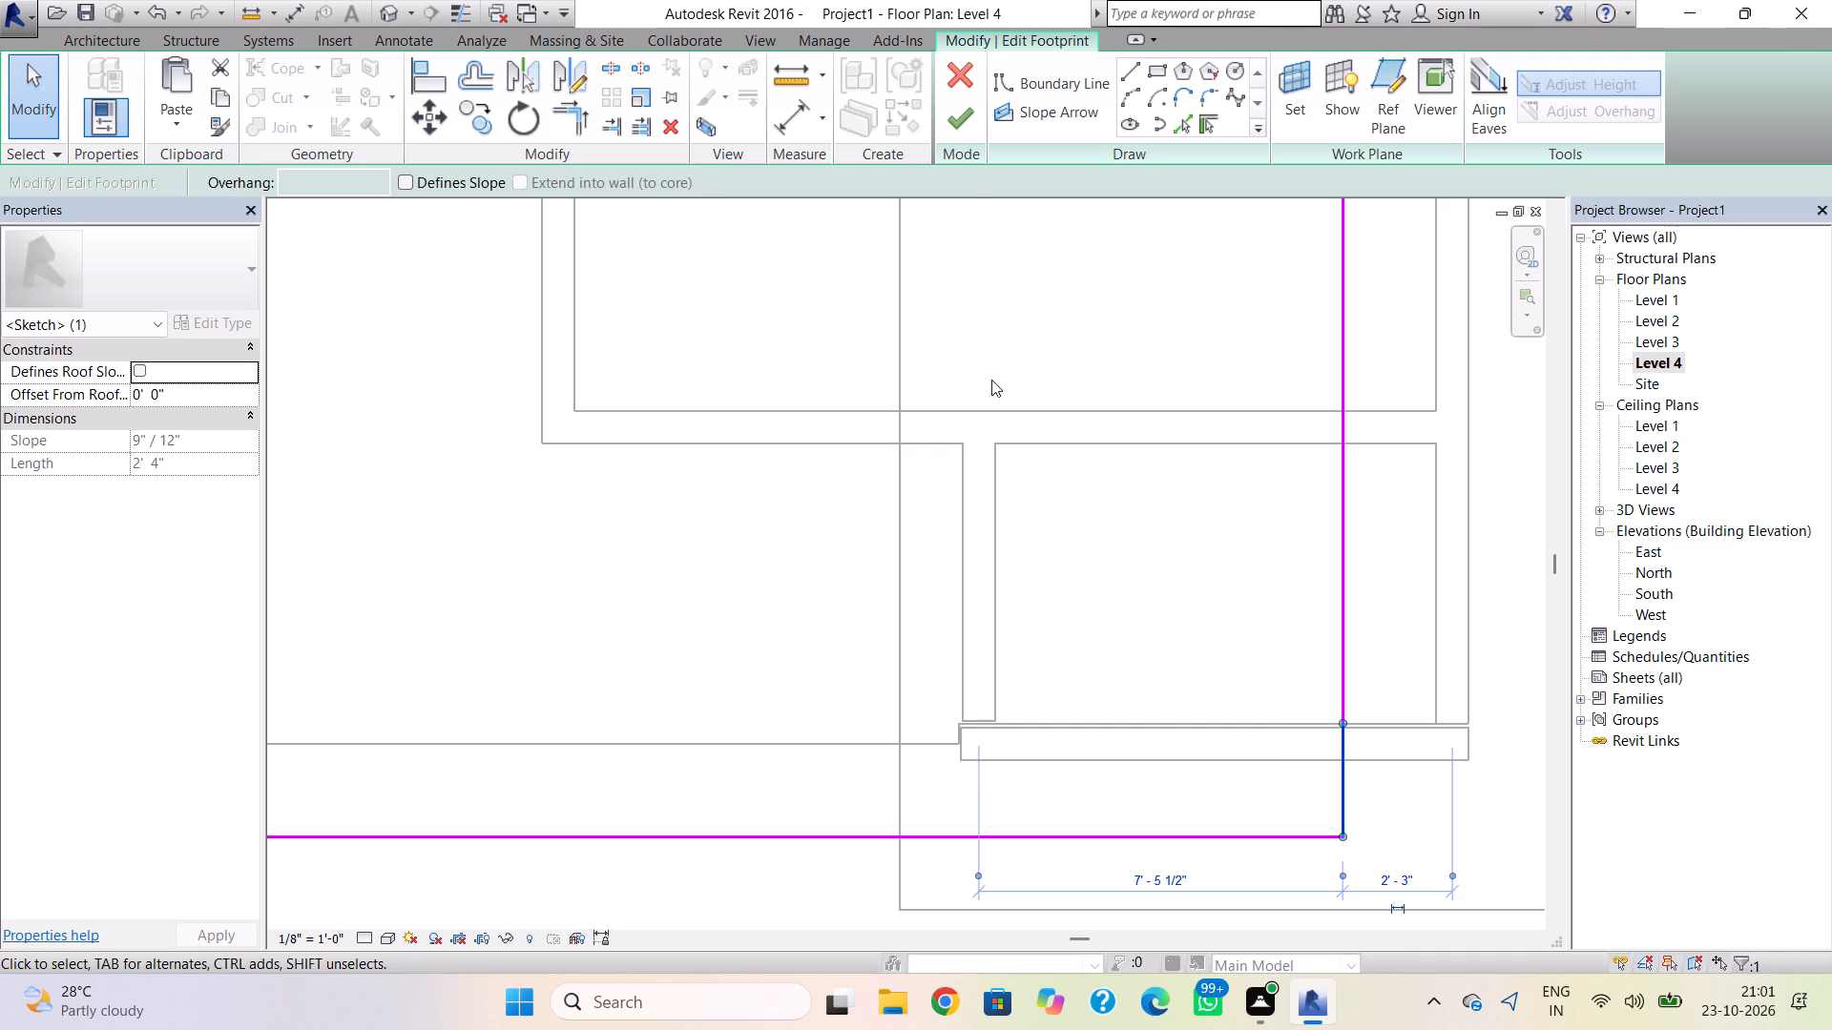
pyautogui.click(957, 121)
pyautogui.click(976, 518)
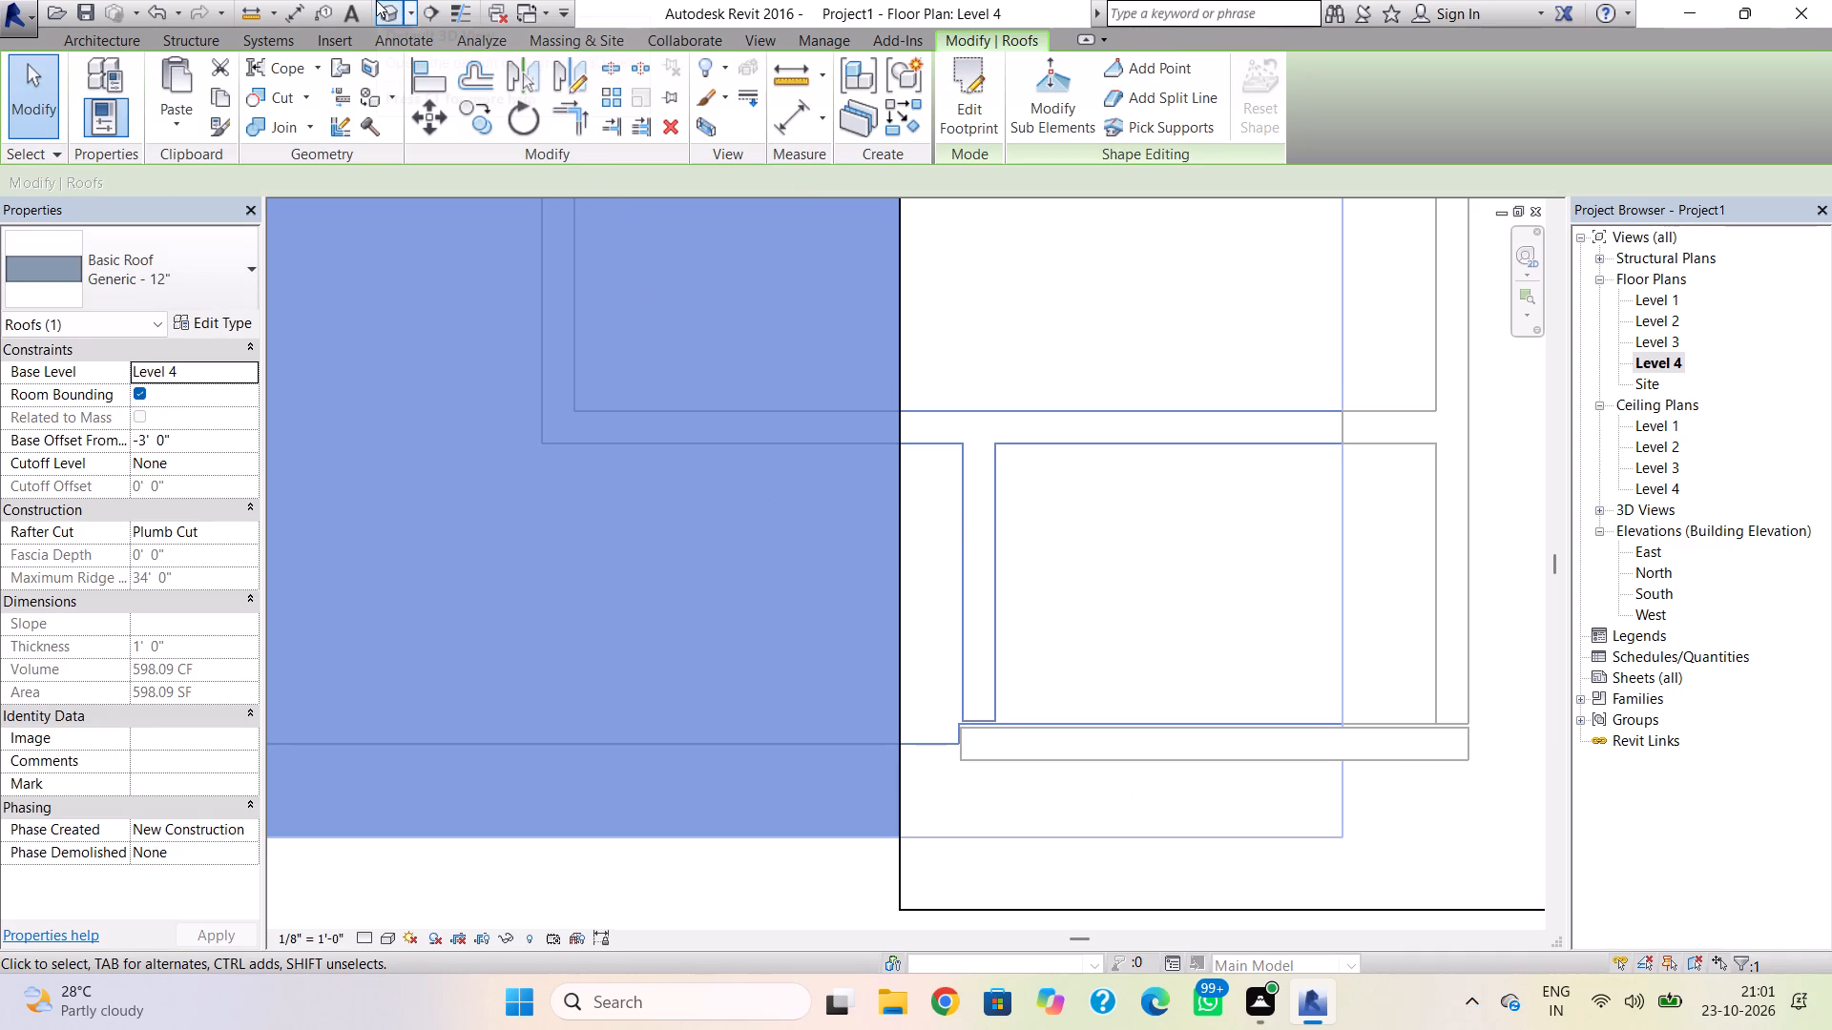
# Examine the reshaped lowered roof in 3D from the front, left and back of the building.
pyautogui.click(384, 8)
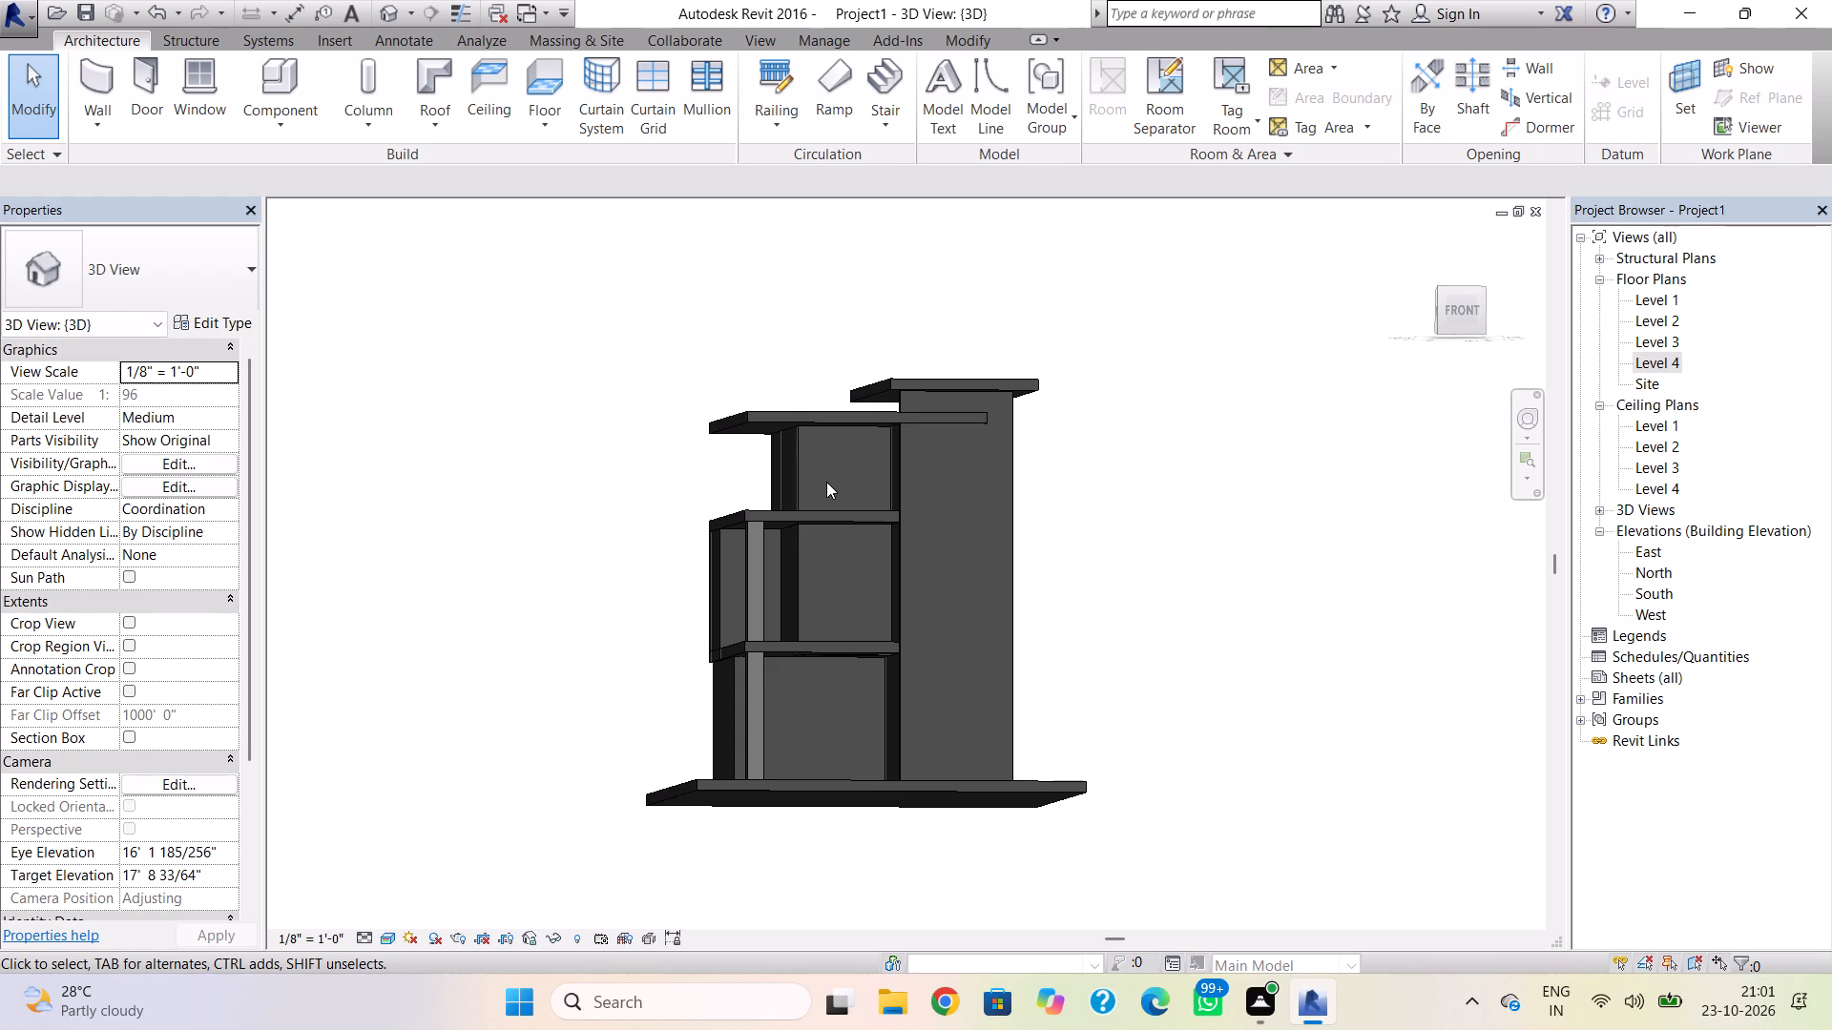
pyautogui.keyDown('shift'); pyautogui.moveTo(826, 482); pyautogui.dragTo(944, 541, button='right'); pyautogui.keyUp('shift')
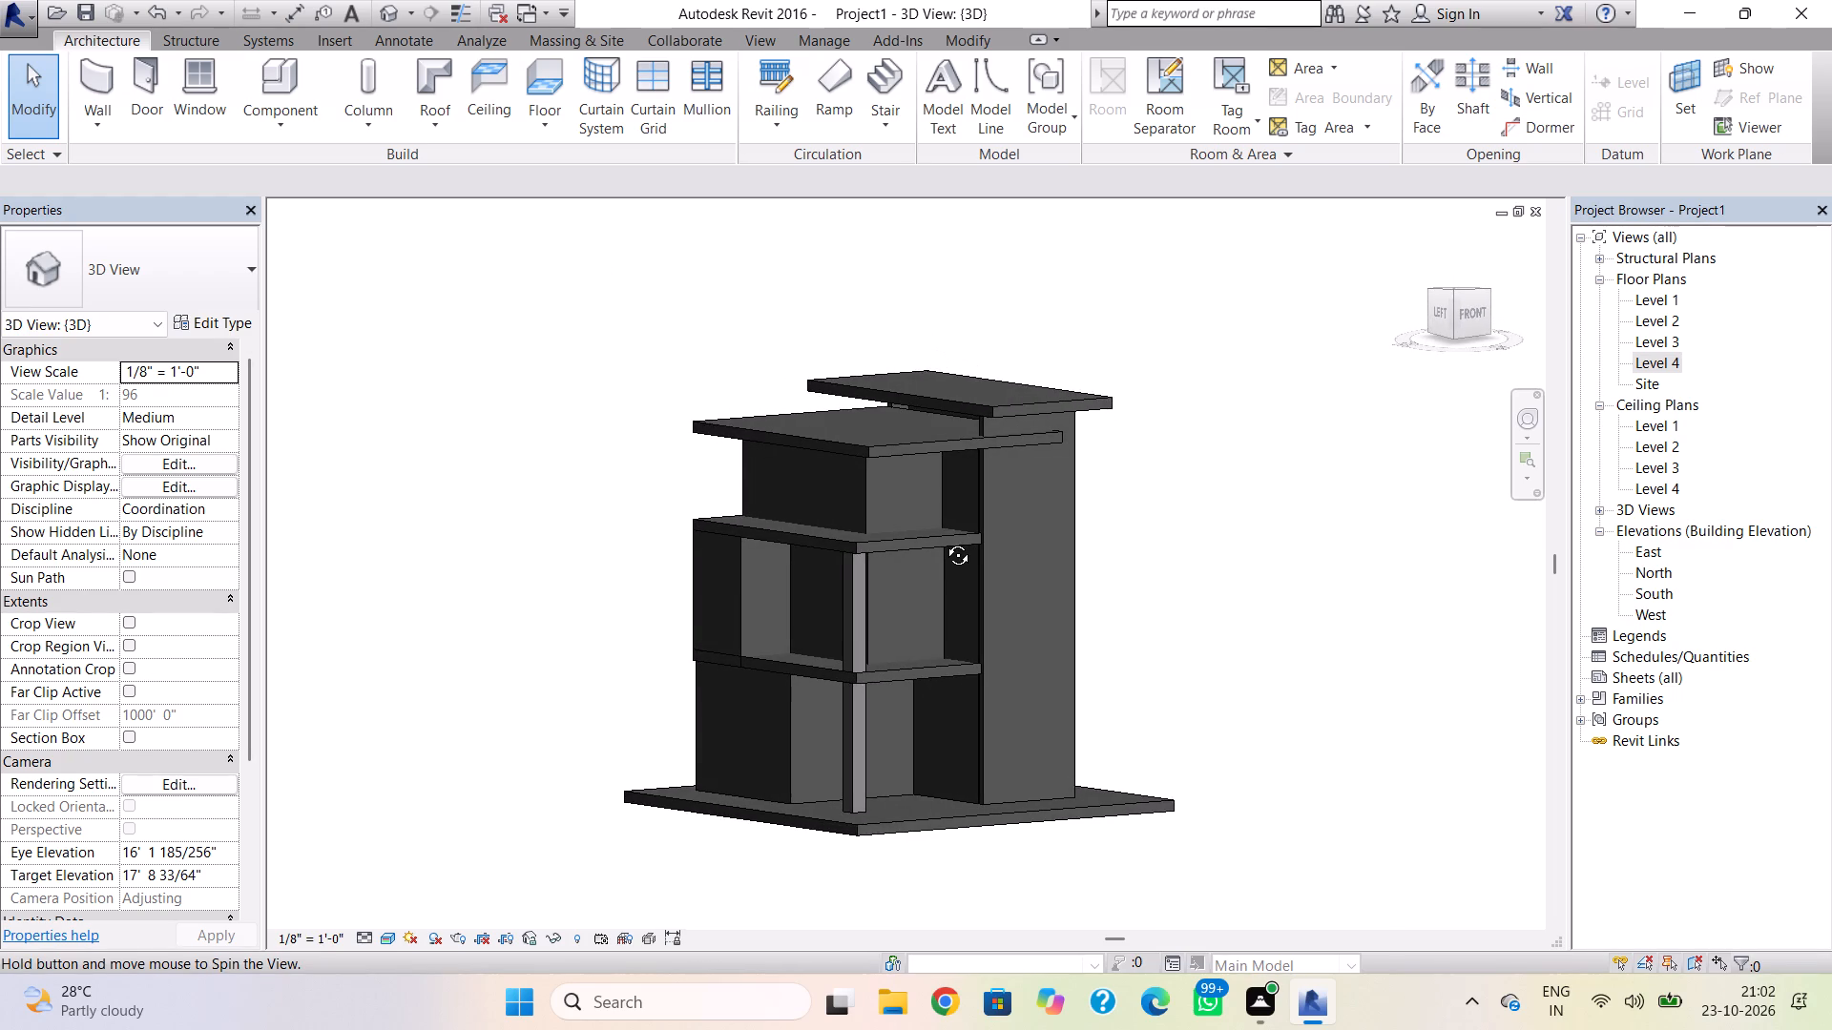
pyautogui.keyDown('shift'); pyautogui.moveTo(944, 541); pyautogui.dragTo(945, 539, button='right'); pyautogui.keyUp('shift')
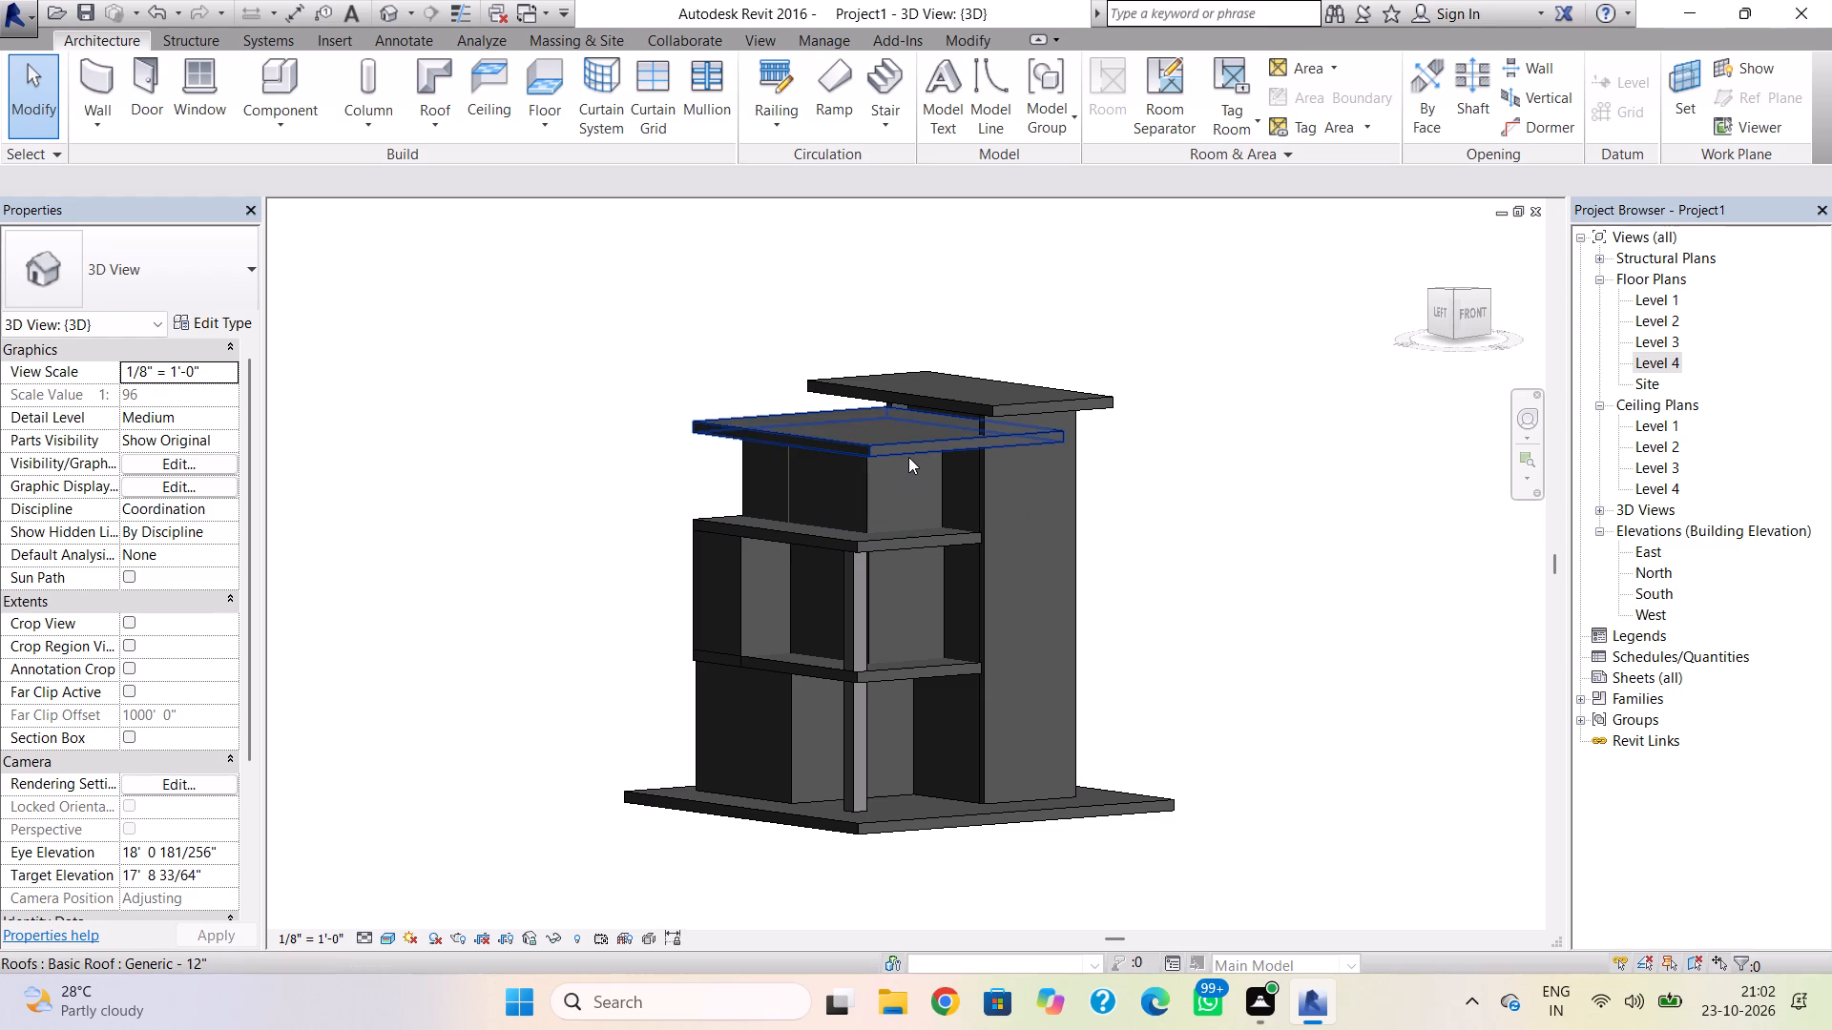
pyautogui.keyDown('shift'); pyautogui.moveTo(907, 423); pyautogui.dragTo(1024, 396, button='right'); pyautogui.keyUp('shift')
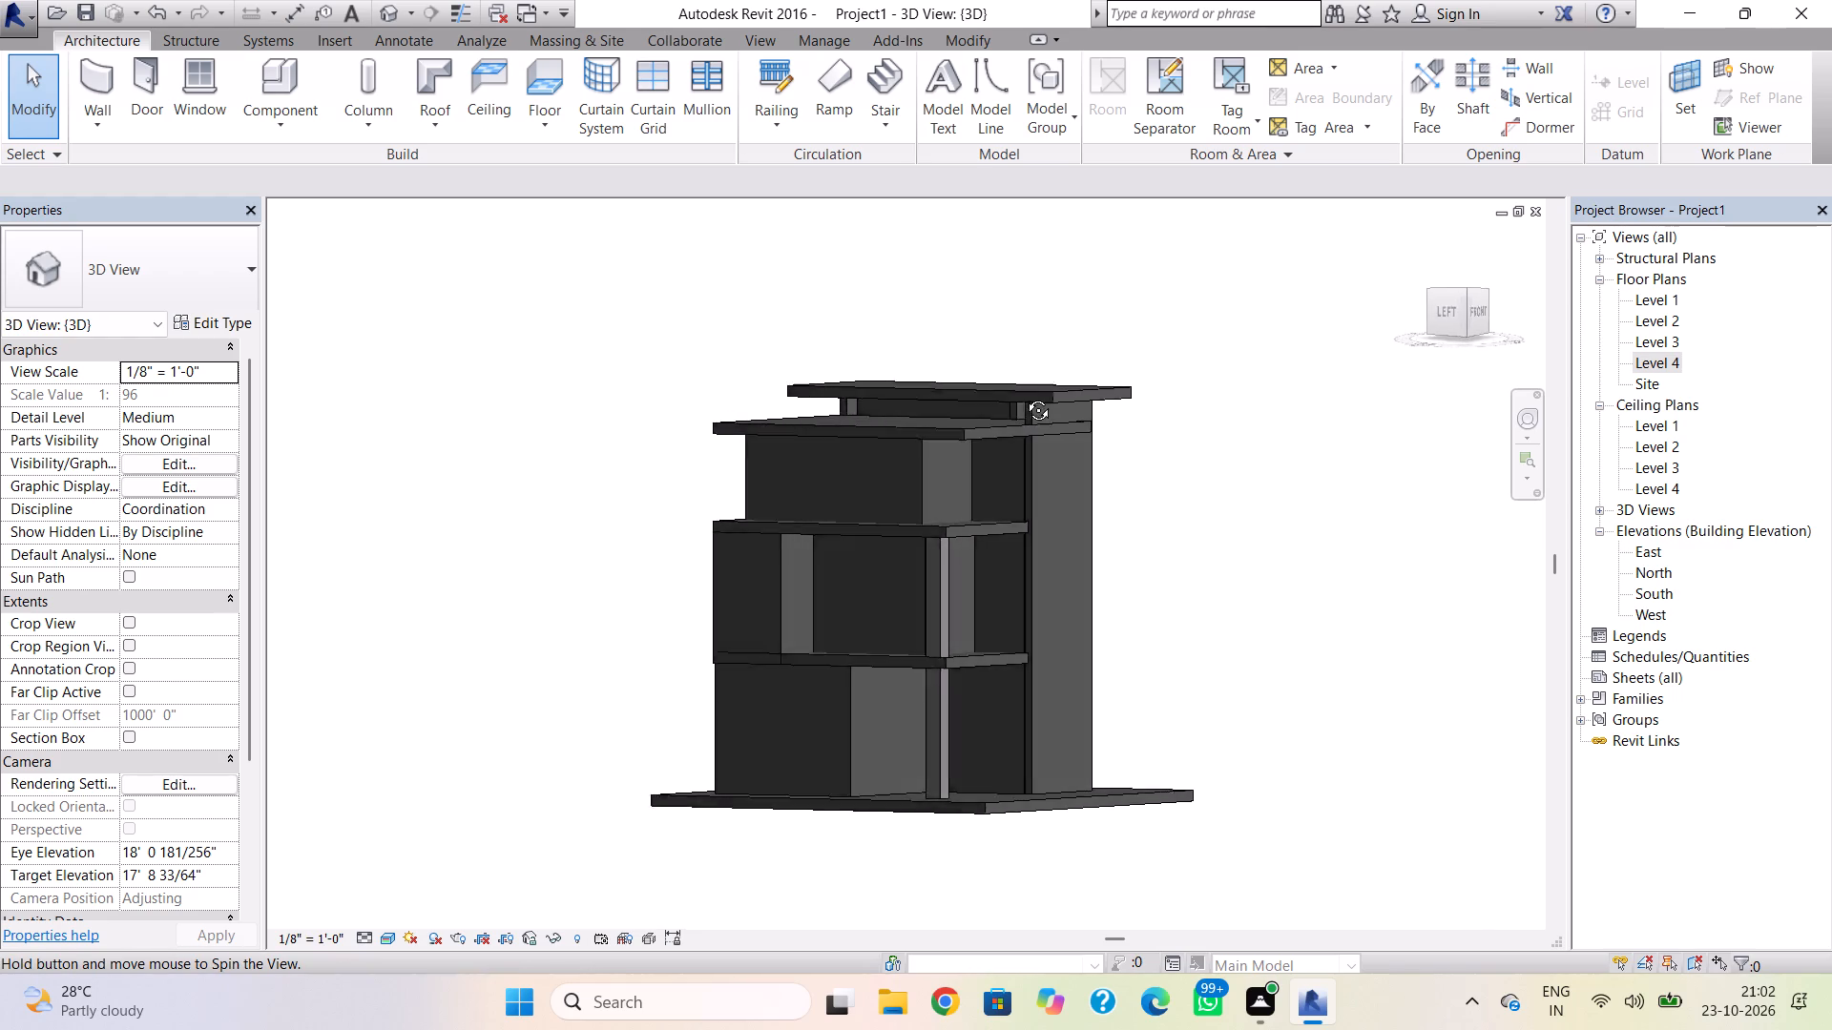
pyautogui.keyDown('shift'); pyautogui.moveTo(1024, 396); pyautogui.dragTo(1341, 437, button='right'); pyautogui.keyUp('shift')
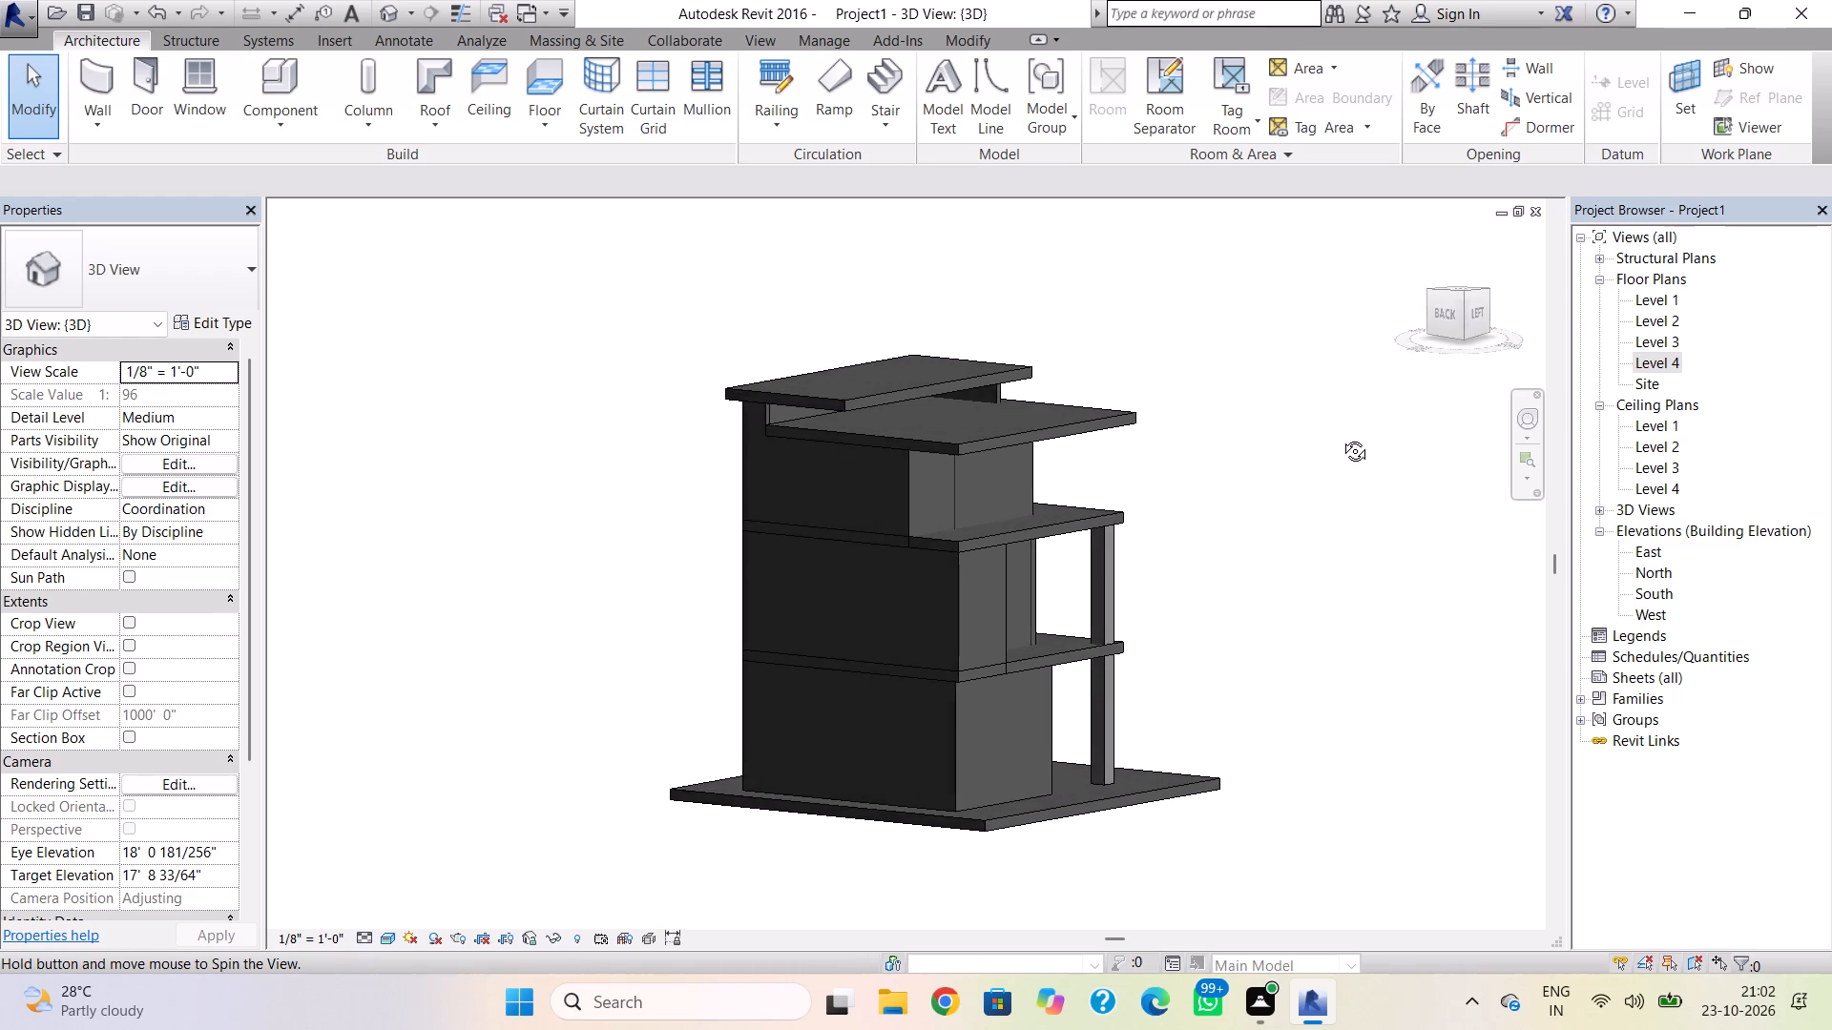
pyautogui.keyDown('shift'); pyautogui.moveTo(1341, 437); pyautogui.dragTo(895, 465, button='right'); pyautogui.keyUp('shift')
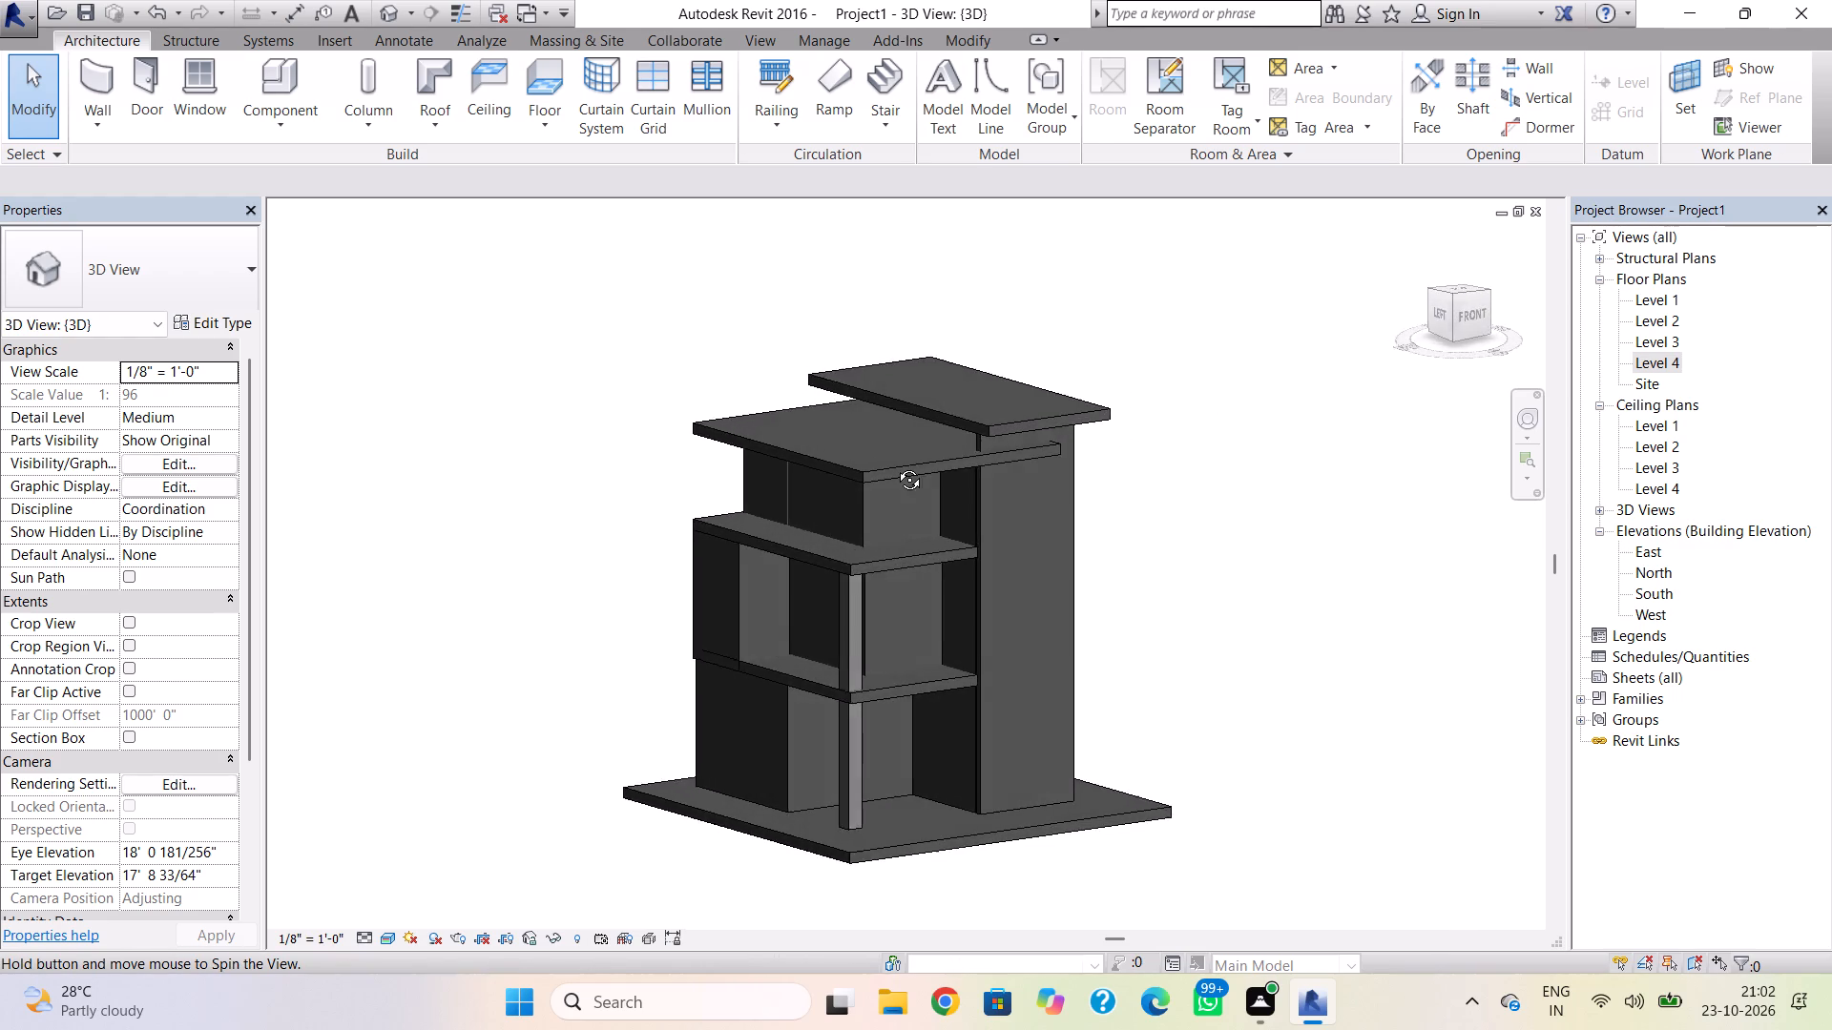
pyautogui.keyDown('shift'); pyautogui.moveTo(895, 465); pyautogui.dragTo(1015, 421, button='right'); pyautogui.keyUp('shift')
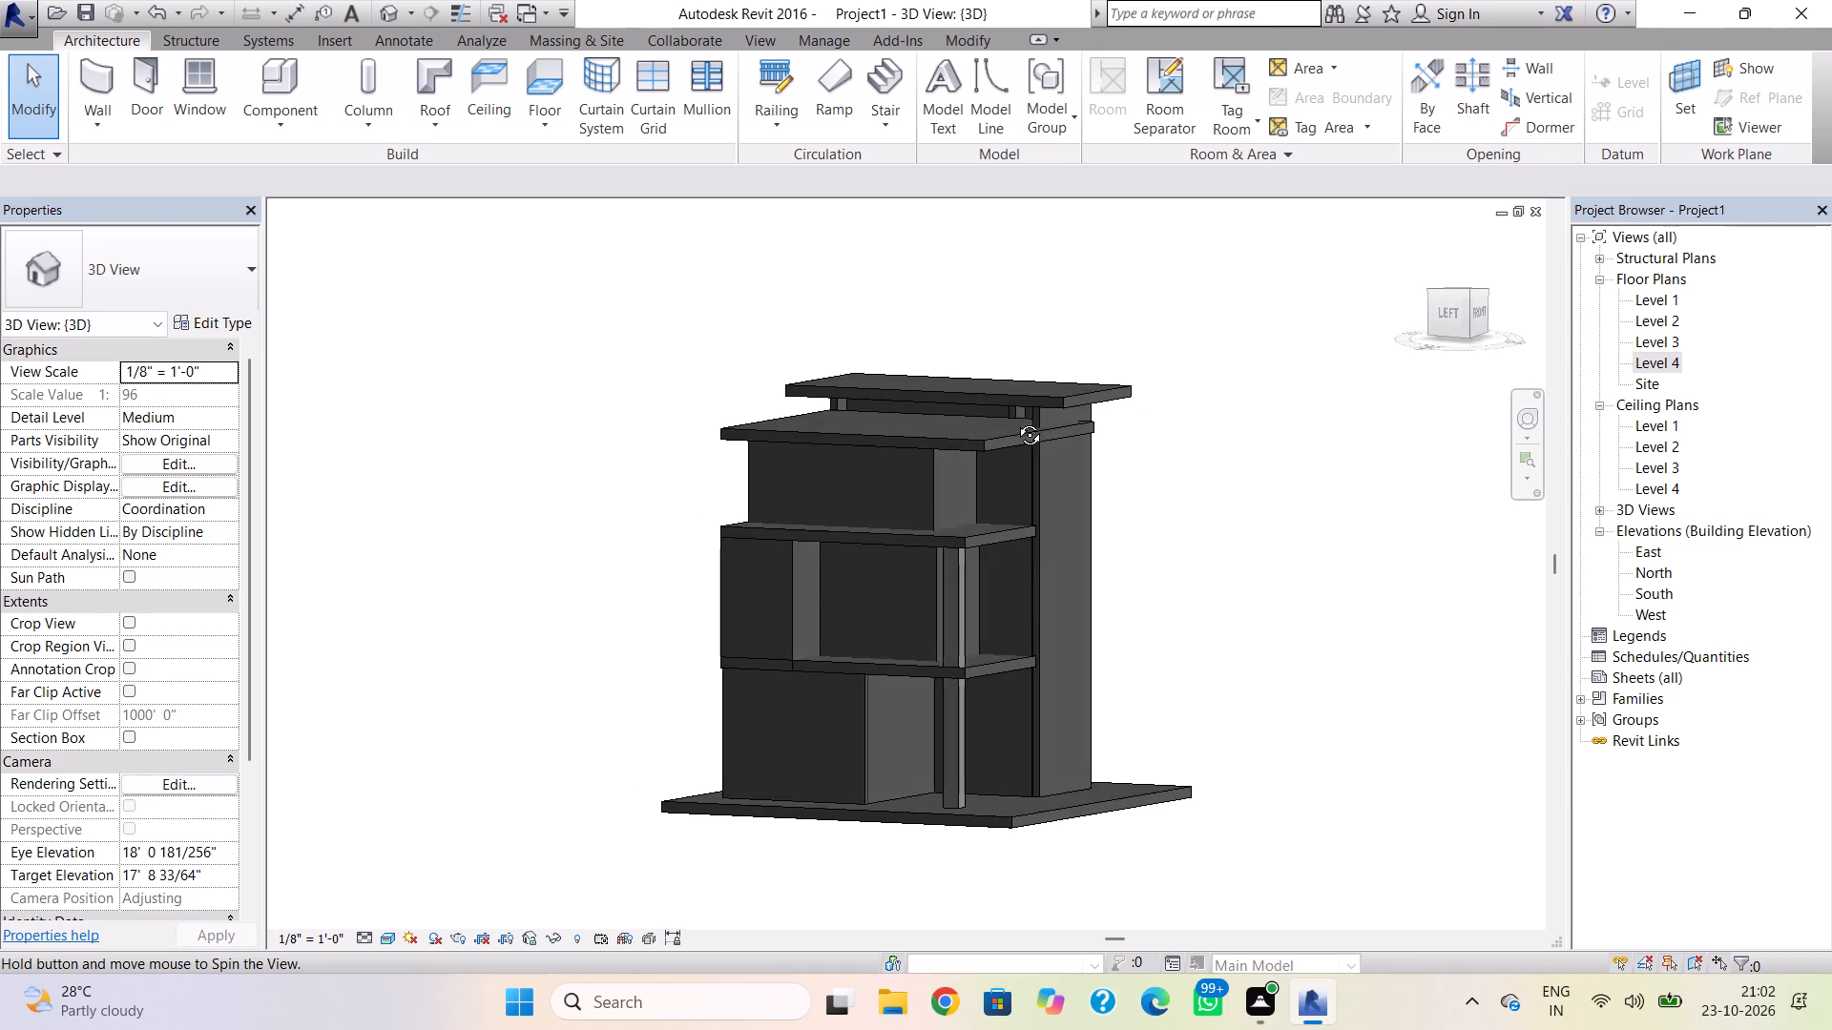
pyautogui.keyDown('shift'); pyautogui.moveTo(1015, 421); pyautogui.dragTo(832, 407, button='right'); pyautogui.keyUp('shift')
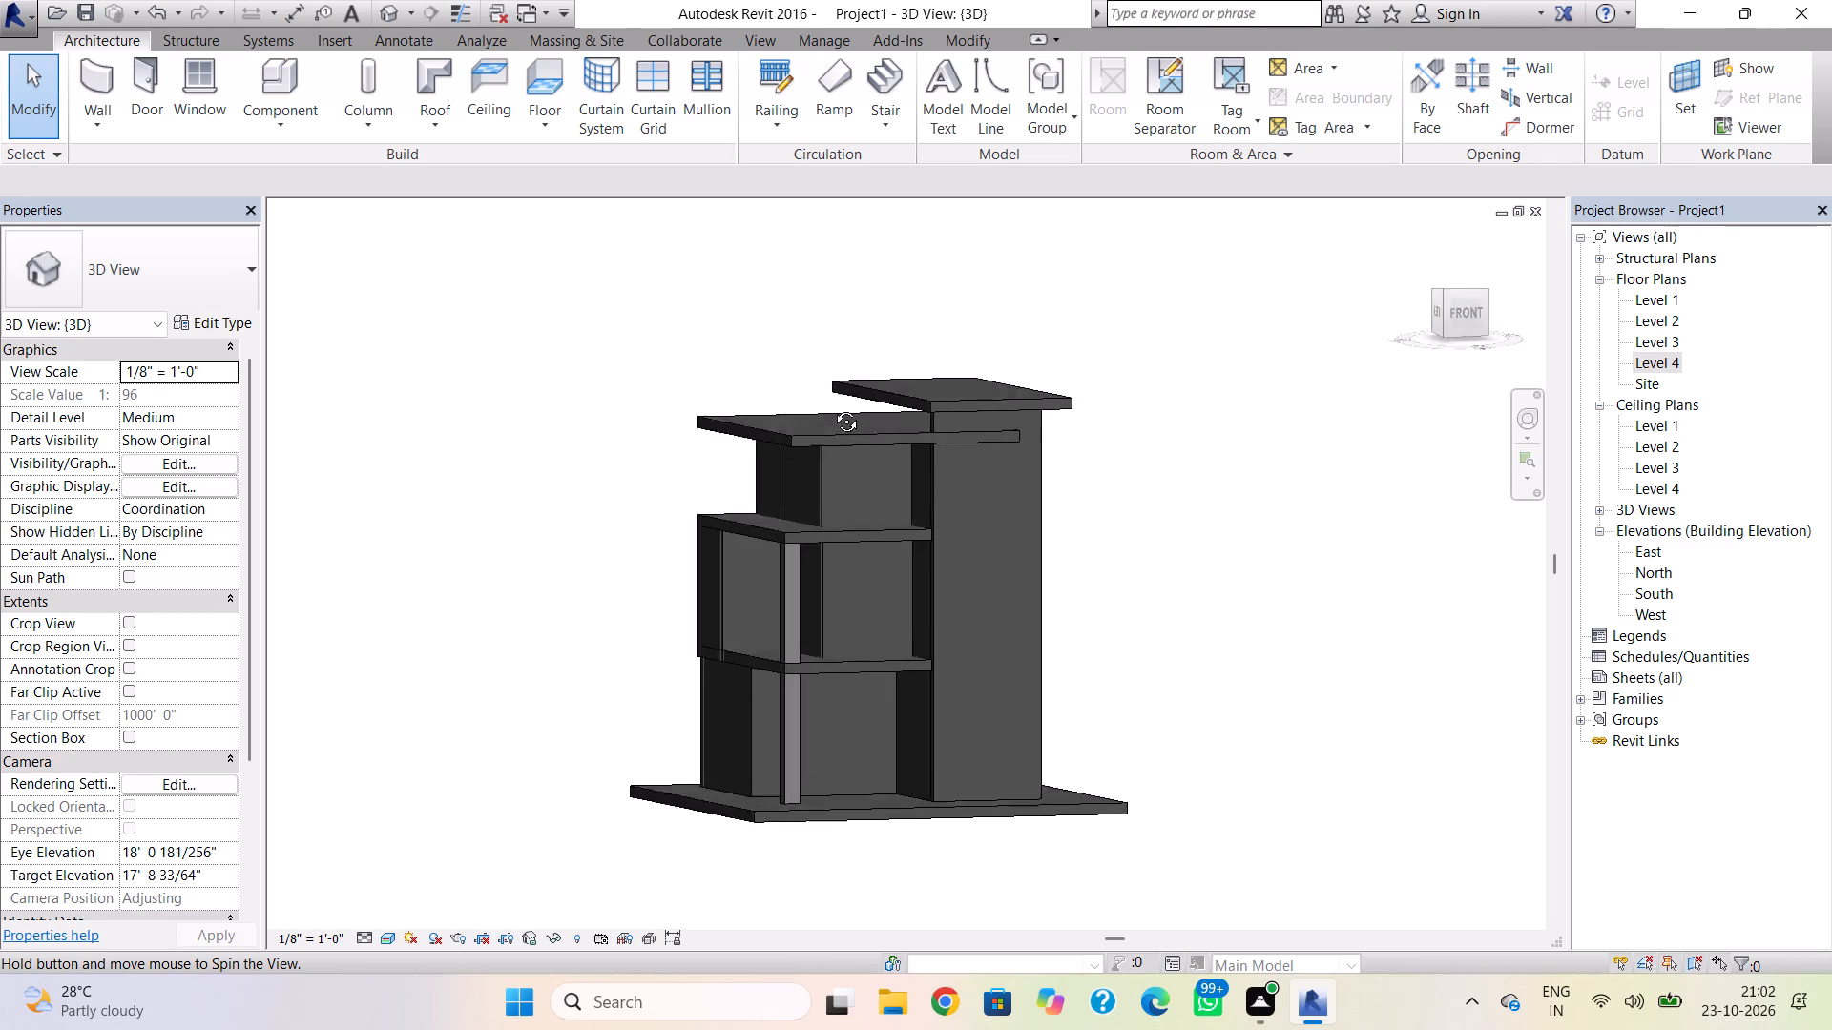
pyautogui.keyDown('shift'); pyautogui.moveTo(832, 407); pyautogui.dragTo(828, 396, button='right'); pyautogui.keyUp('shift')
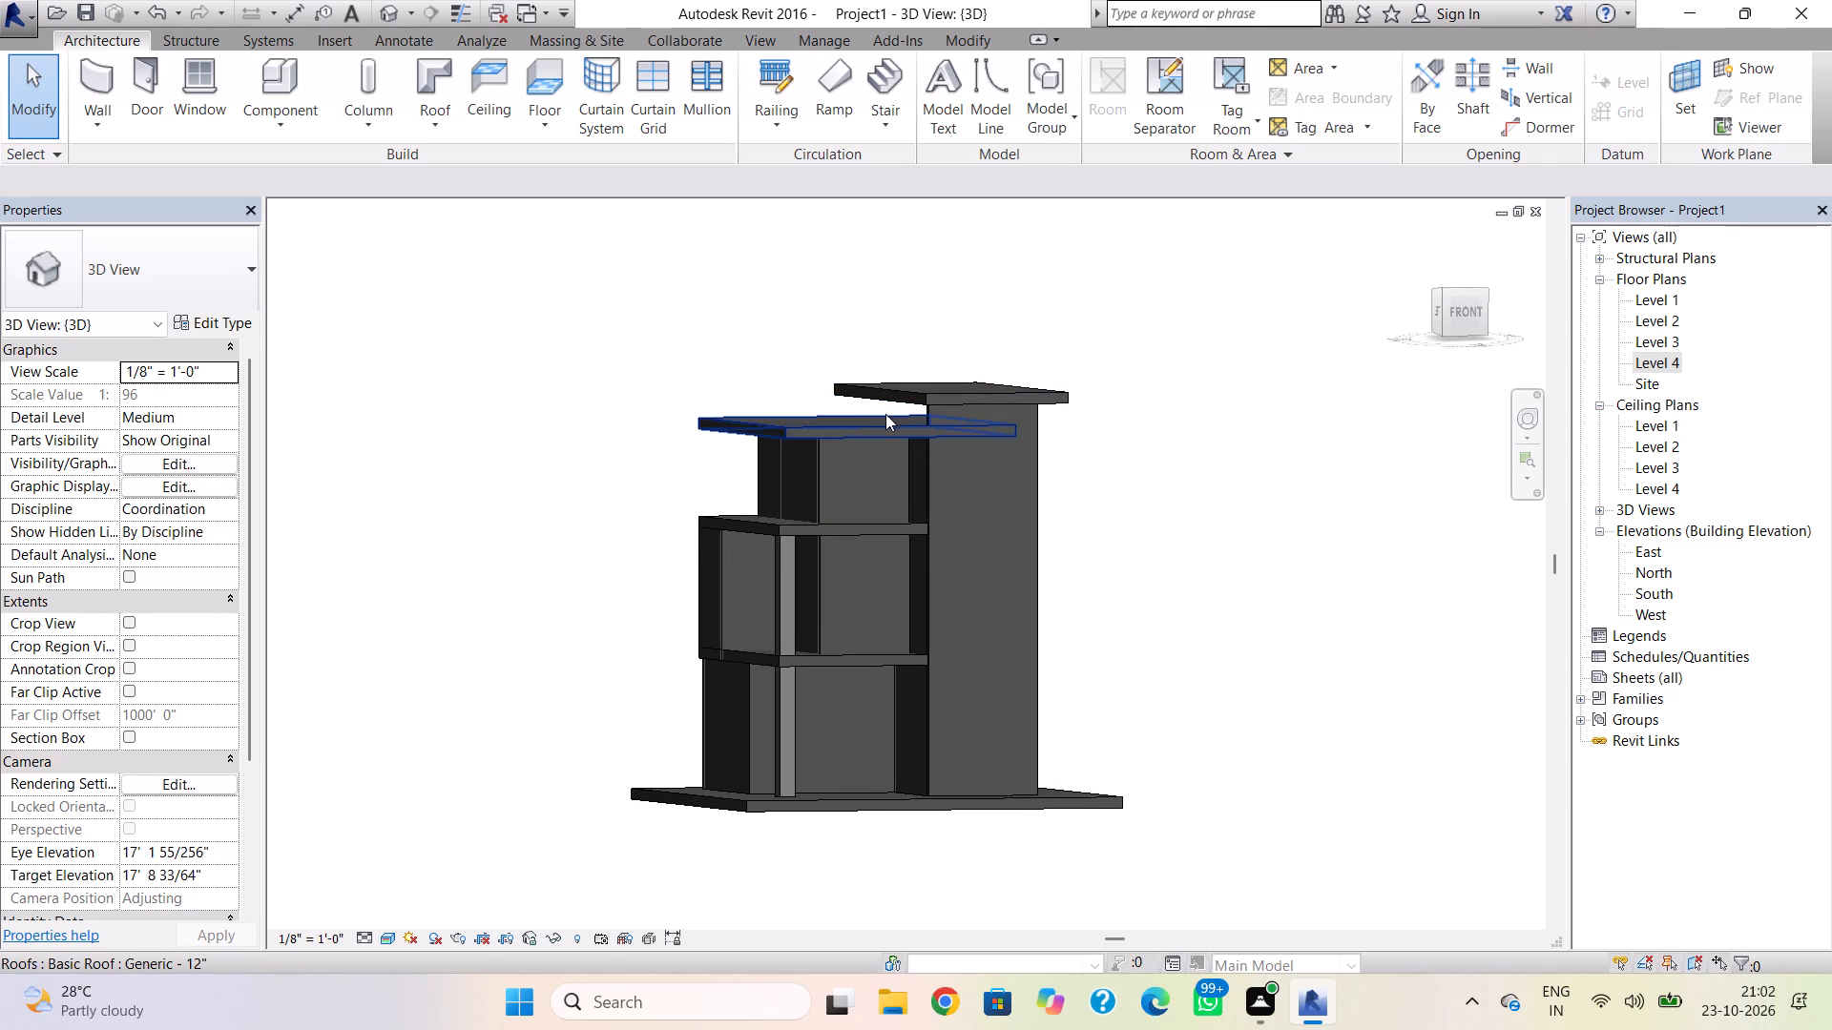
pyautogui.click(899, 466)
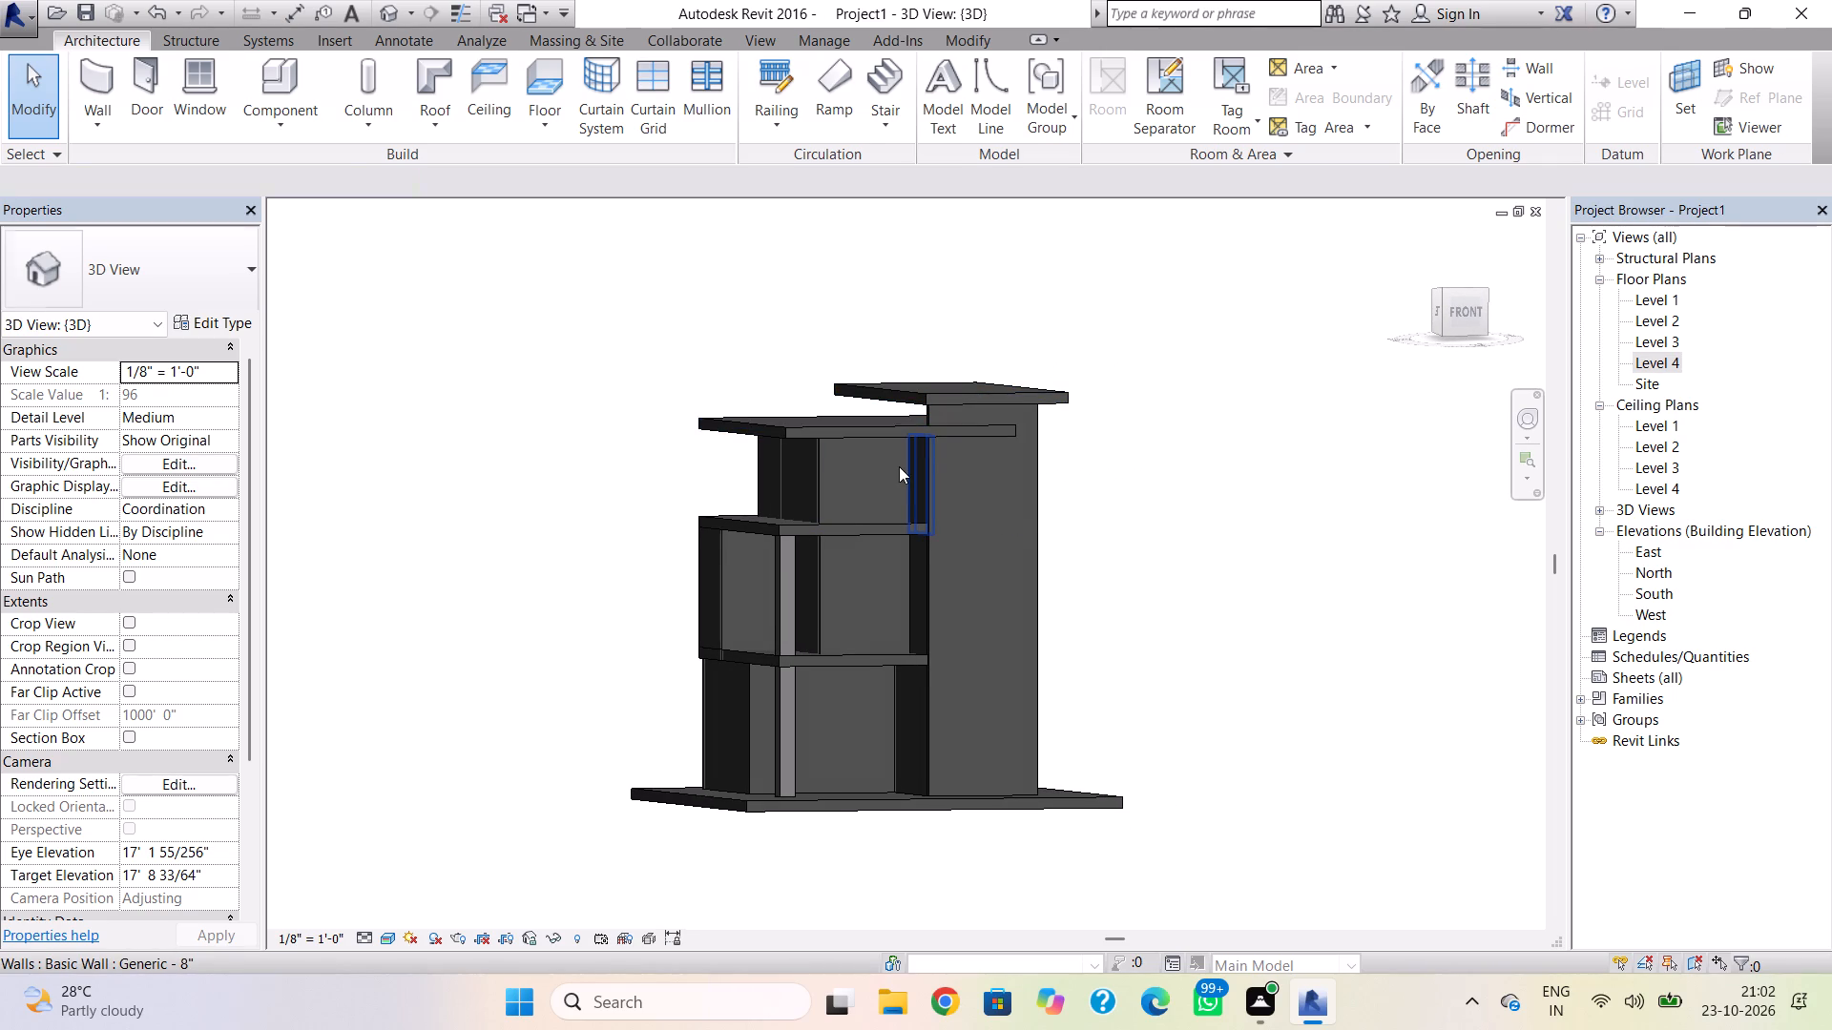
# Examine the Level 3 walls beneath the lowered roof in 3D, from above, below and the front.
pyautogui.click(873, 478)
pyautogui.click(819, 483)
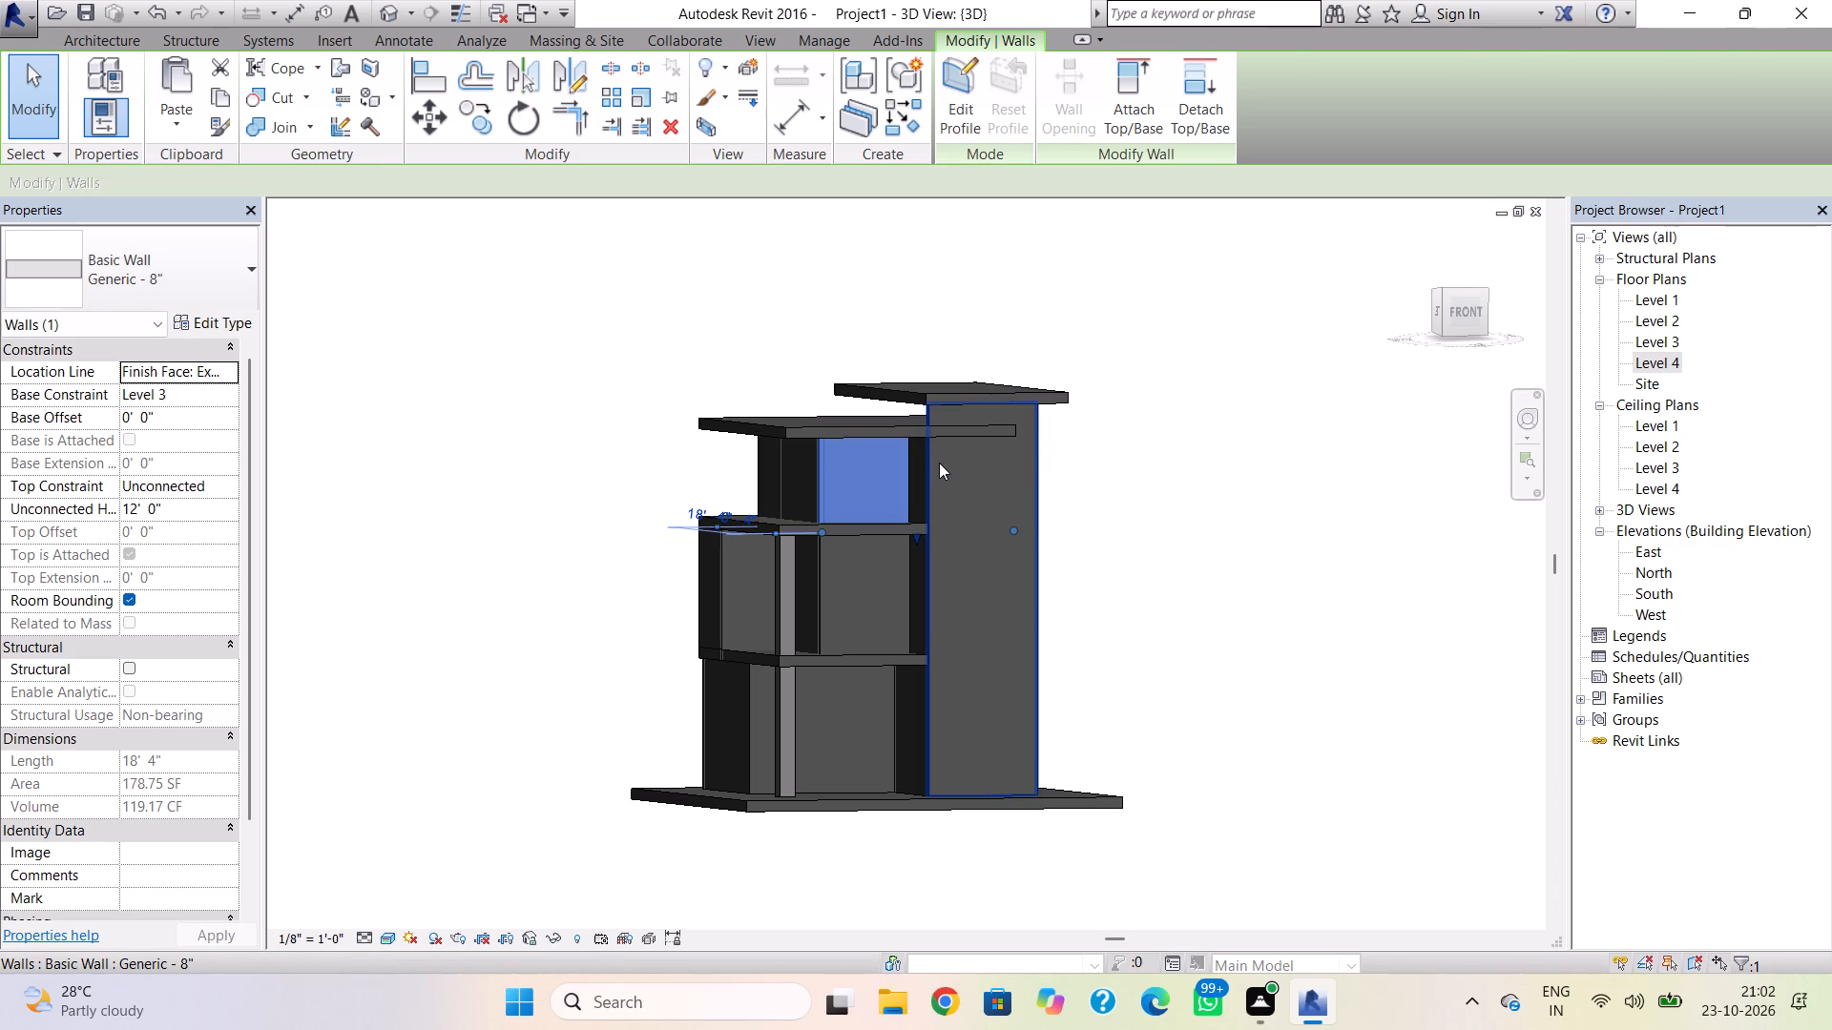
pyautogui.press('Escape')
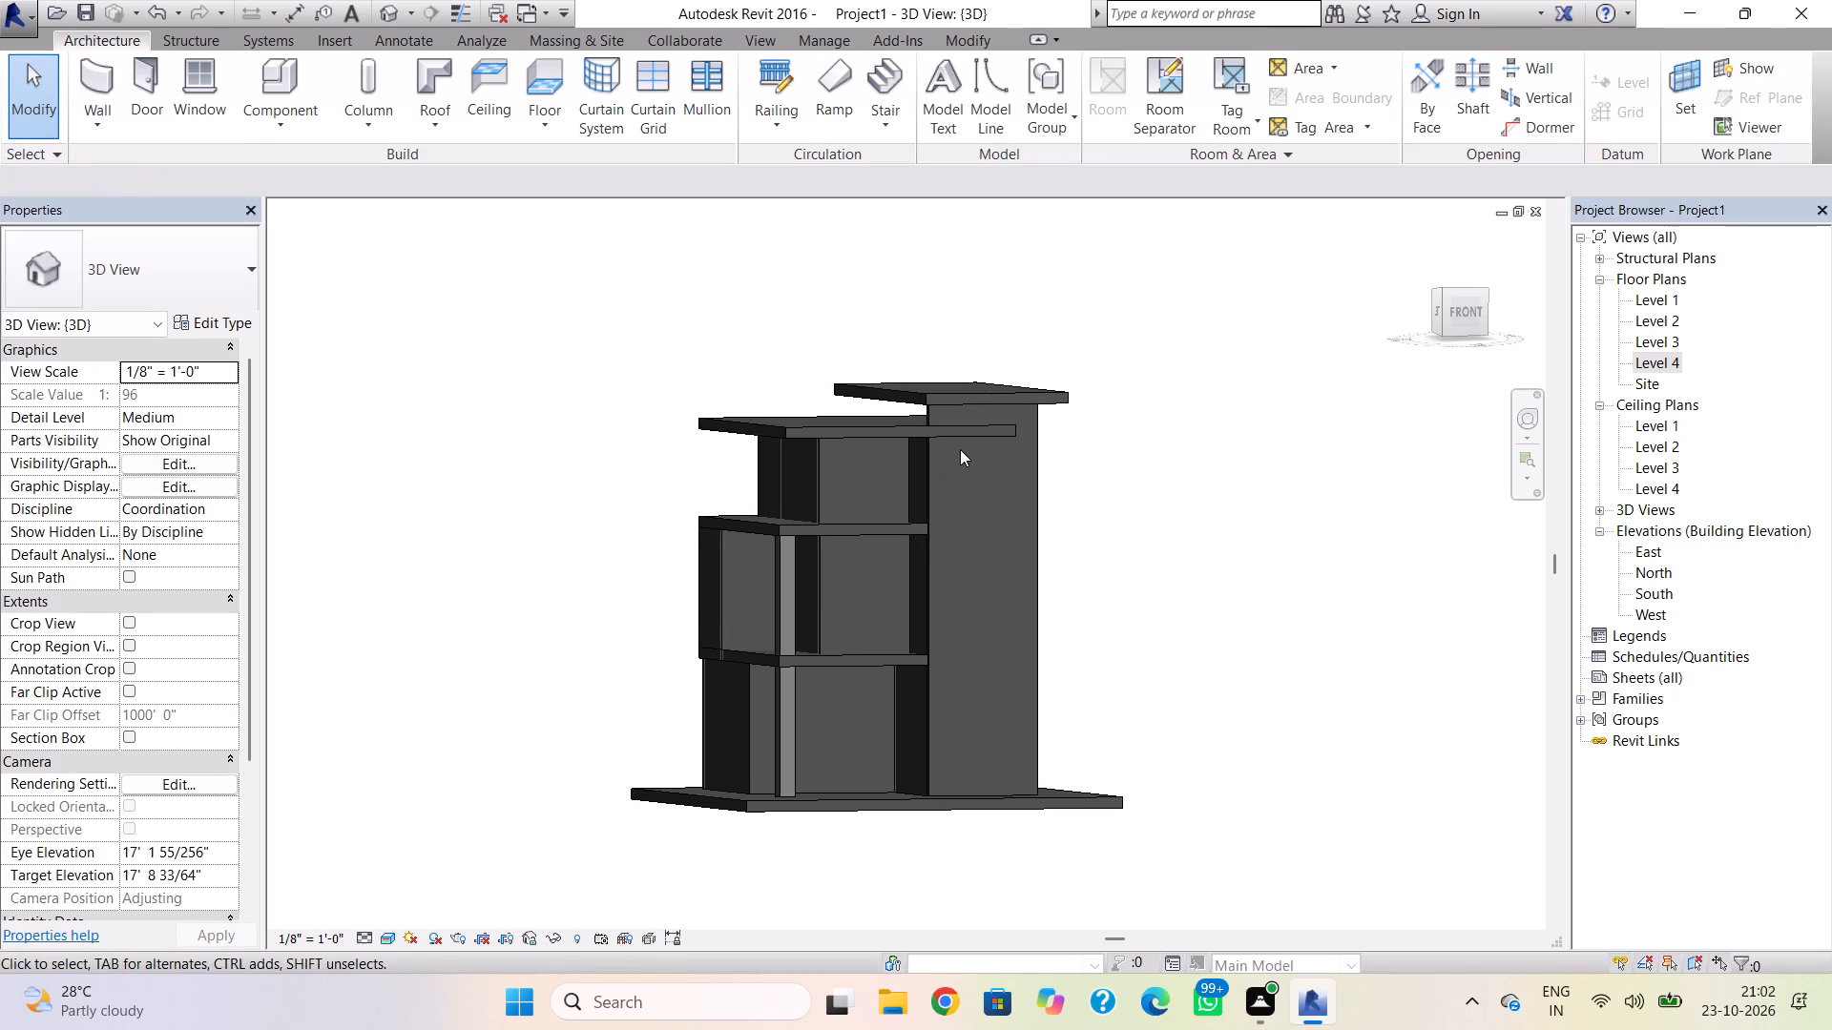
pyautogui.scroll(4, 992, 453)
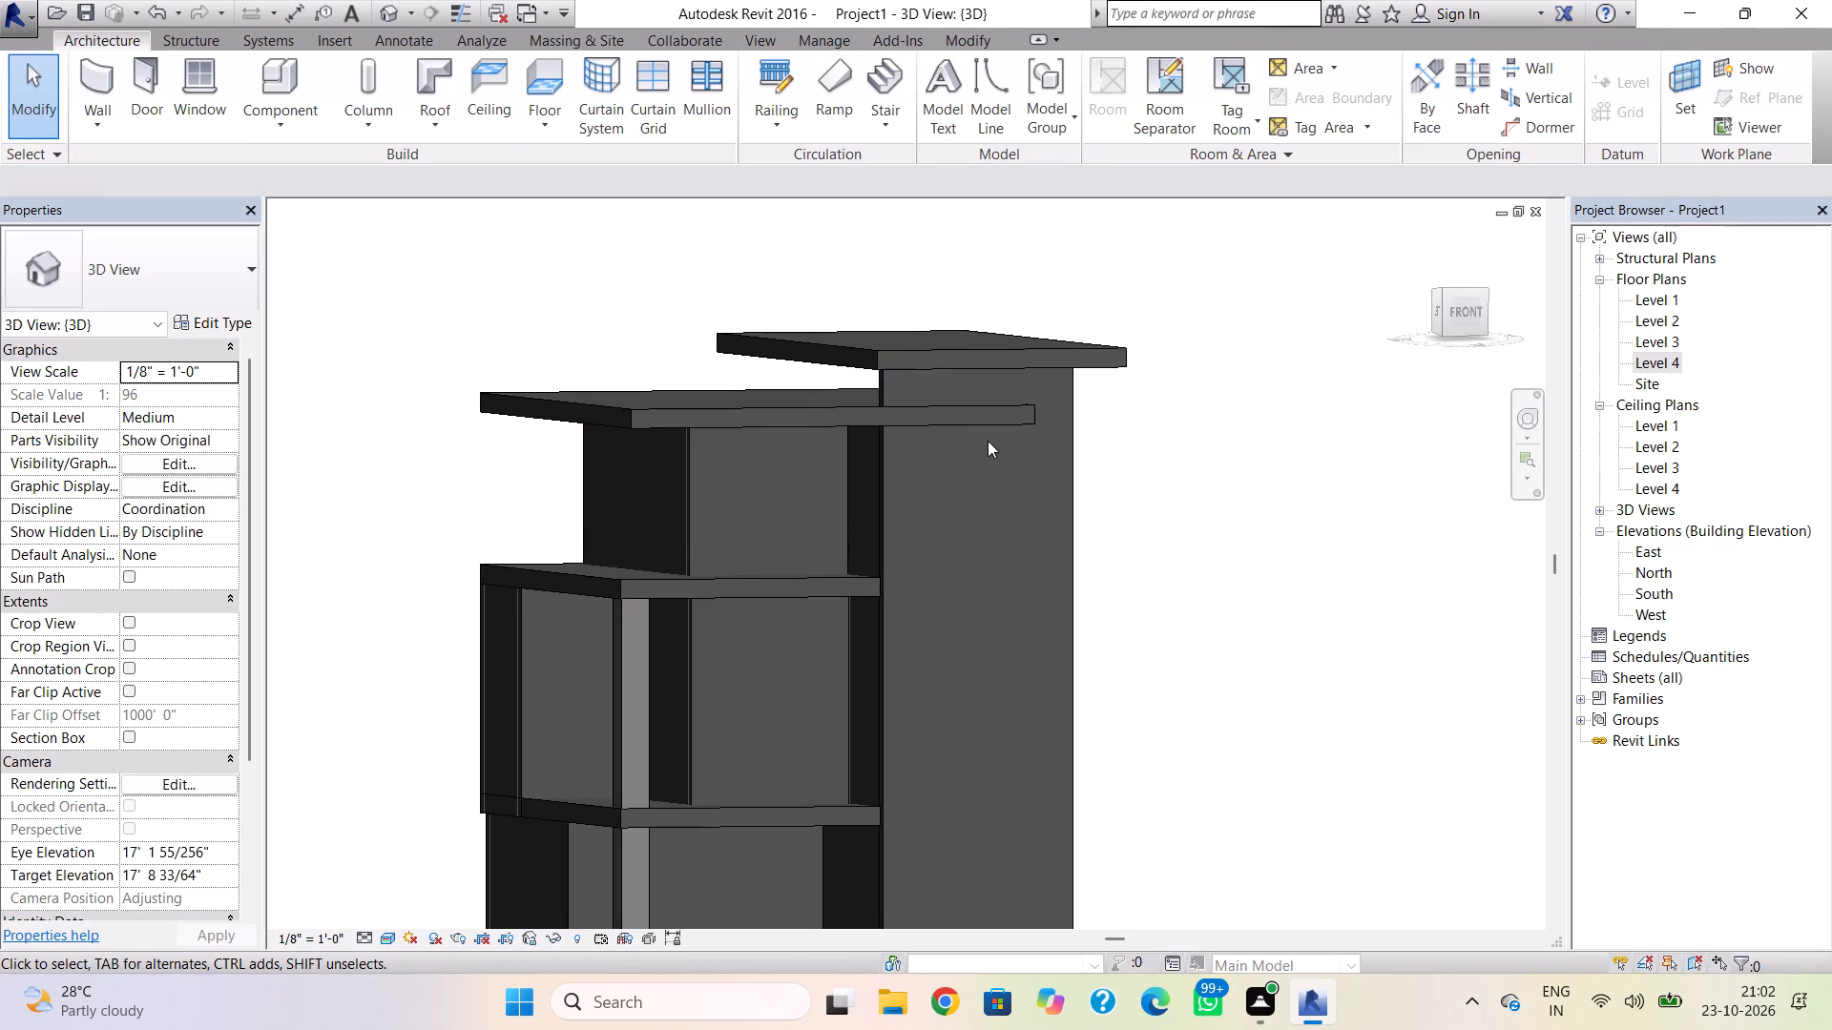
pyautogui.keyDown('shift'); pyautogui.moveTo(999, 441); pyautogui.dragTo(997, 494, button='right'); pyautogui.keyUp('shift')
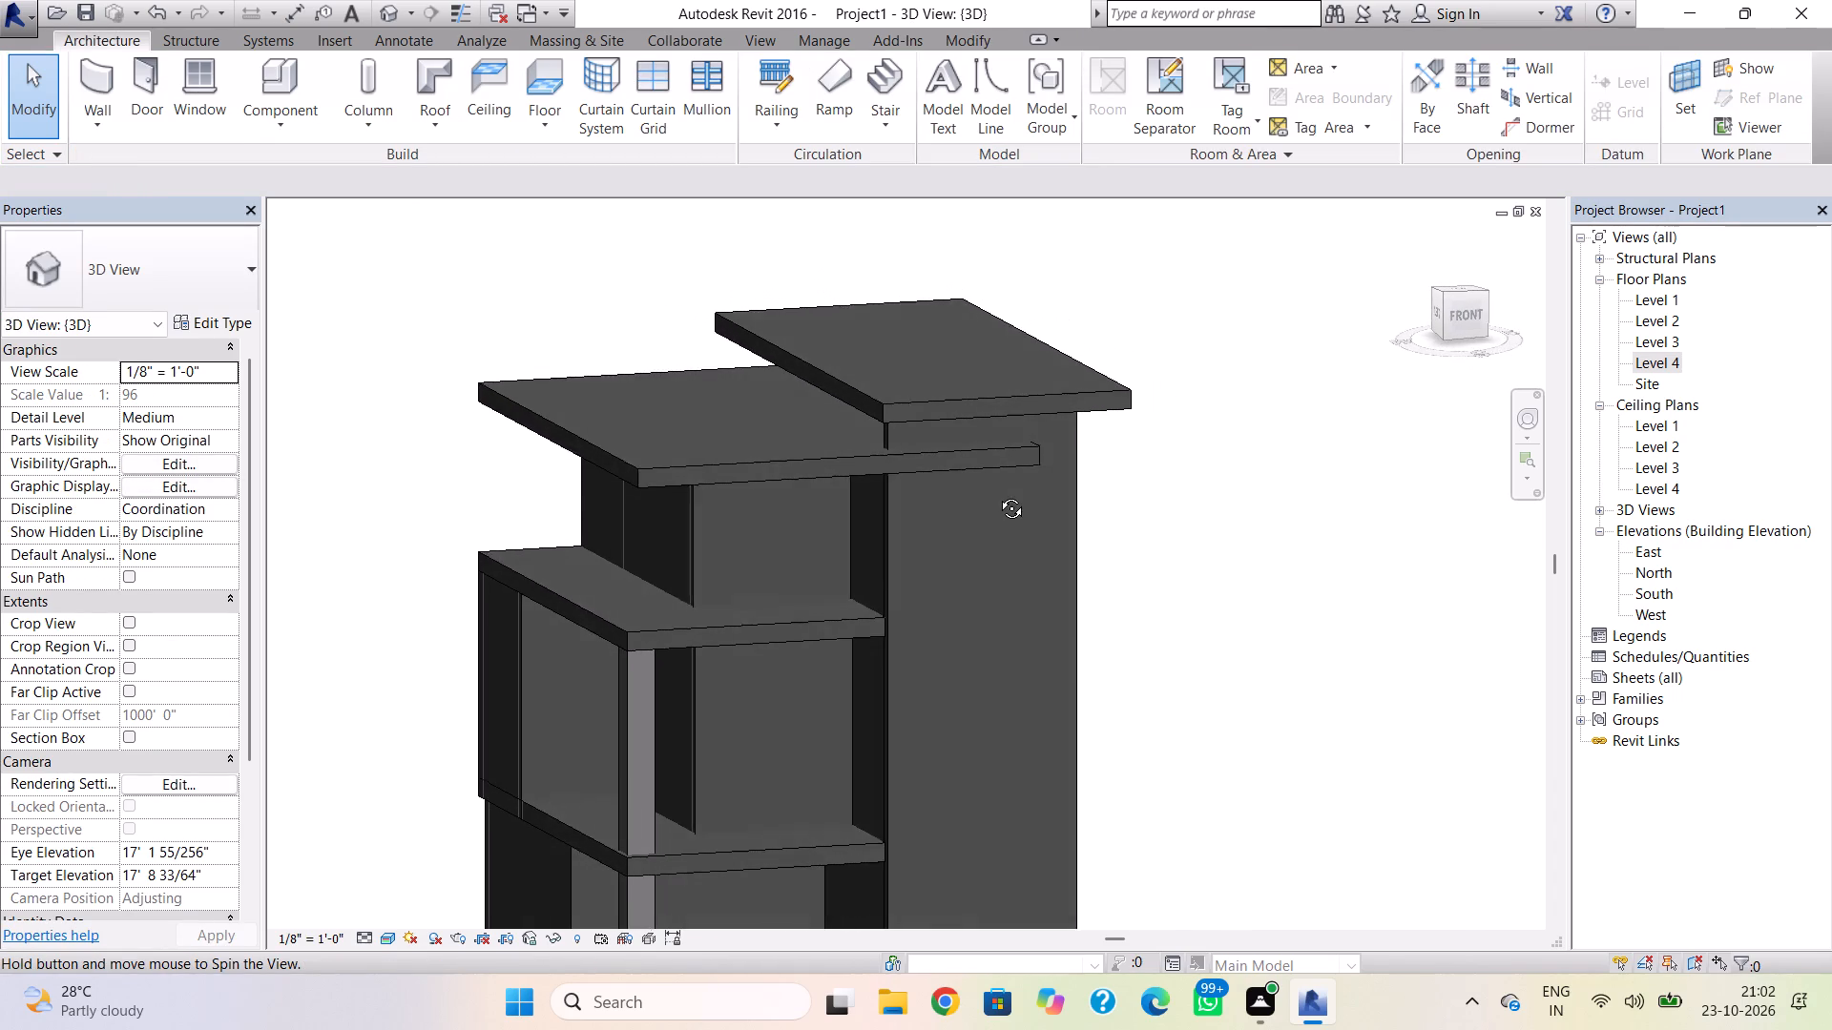
pyautogui.keyDown('shift'); pyautogui.moveTo(997, 494); pyautogui.dragTo(993, 492, button='right'); pyautogui.keyUp('shift')
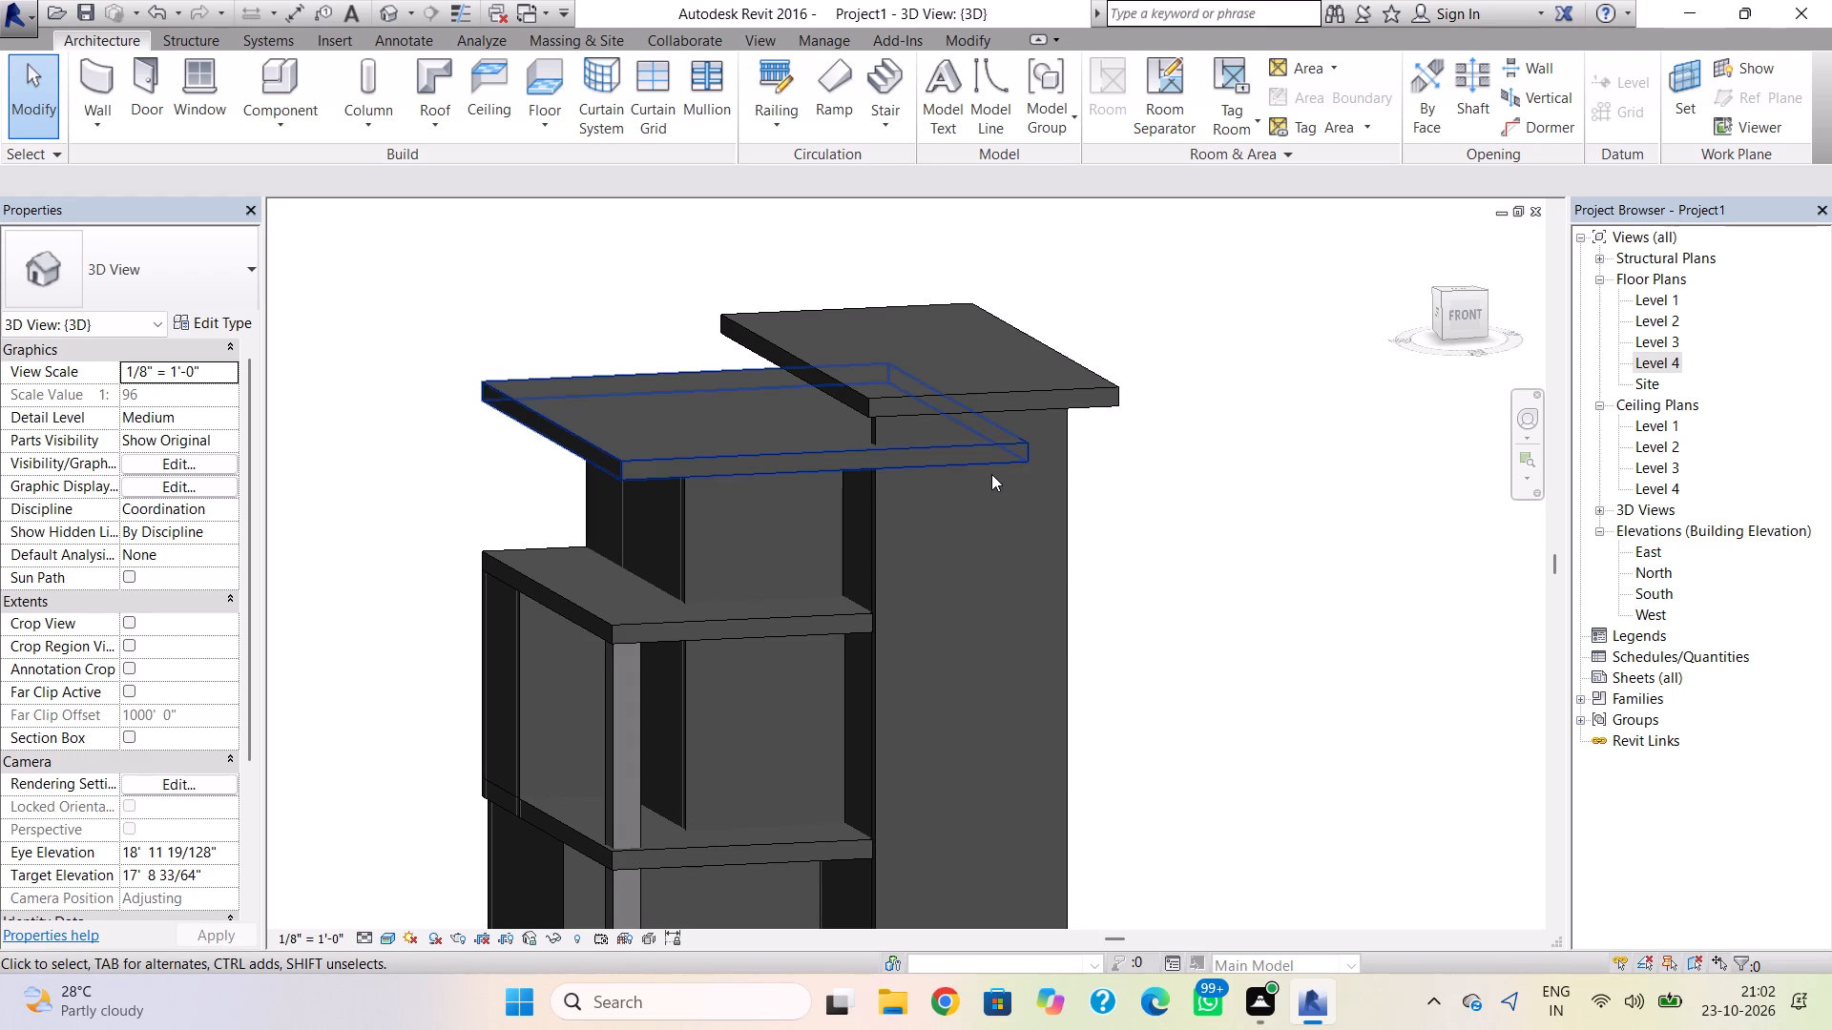
pyautogui.keyDown('shift'); pyautogui.moveTo(985, 484); pyautogui.dragTo(899, 342, button='right'); pyautogui.keyUp('shift')
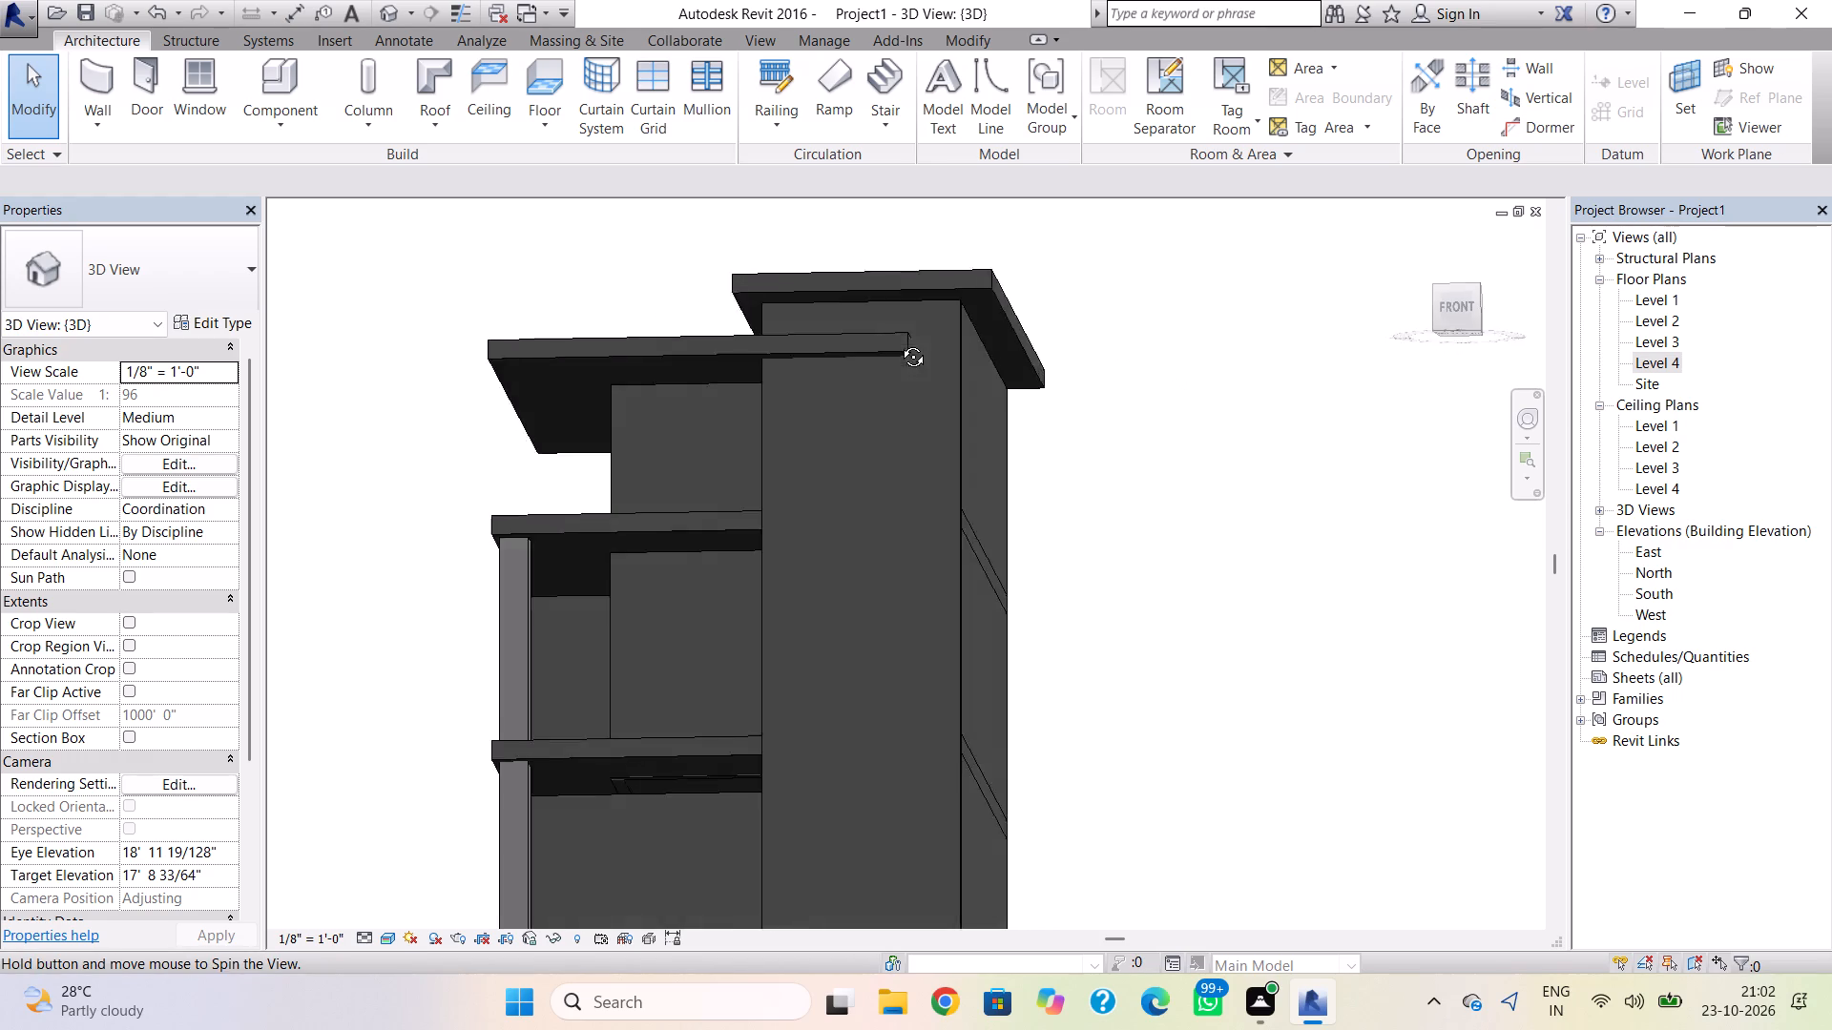
pyautogui.keyDown('shift'); pyautogui.moveTo(899, 342); pyautogui.dragTo(921, 383, button='right'); pyautogui.keyUp('shift')
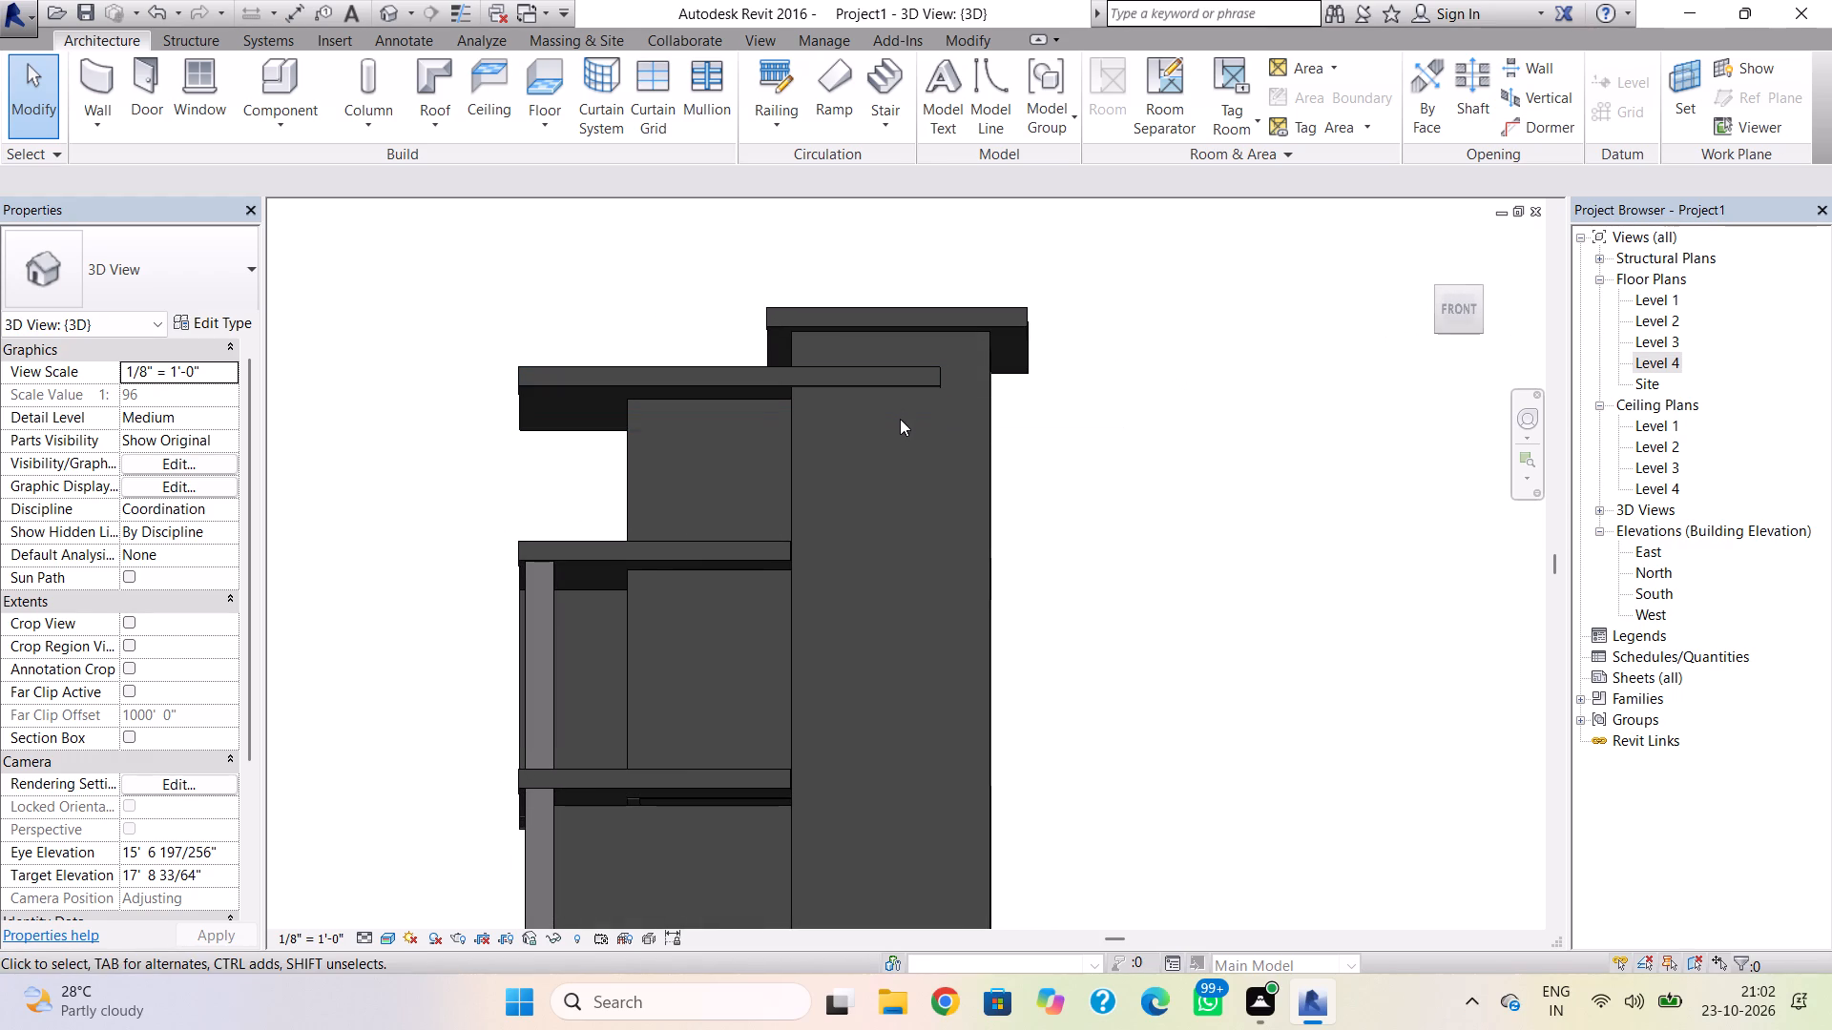
# On the Level 3 plan, move the main block's south wall about 2' north.
pyautogui.click(632, 512)
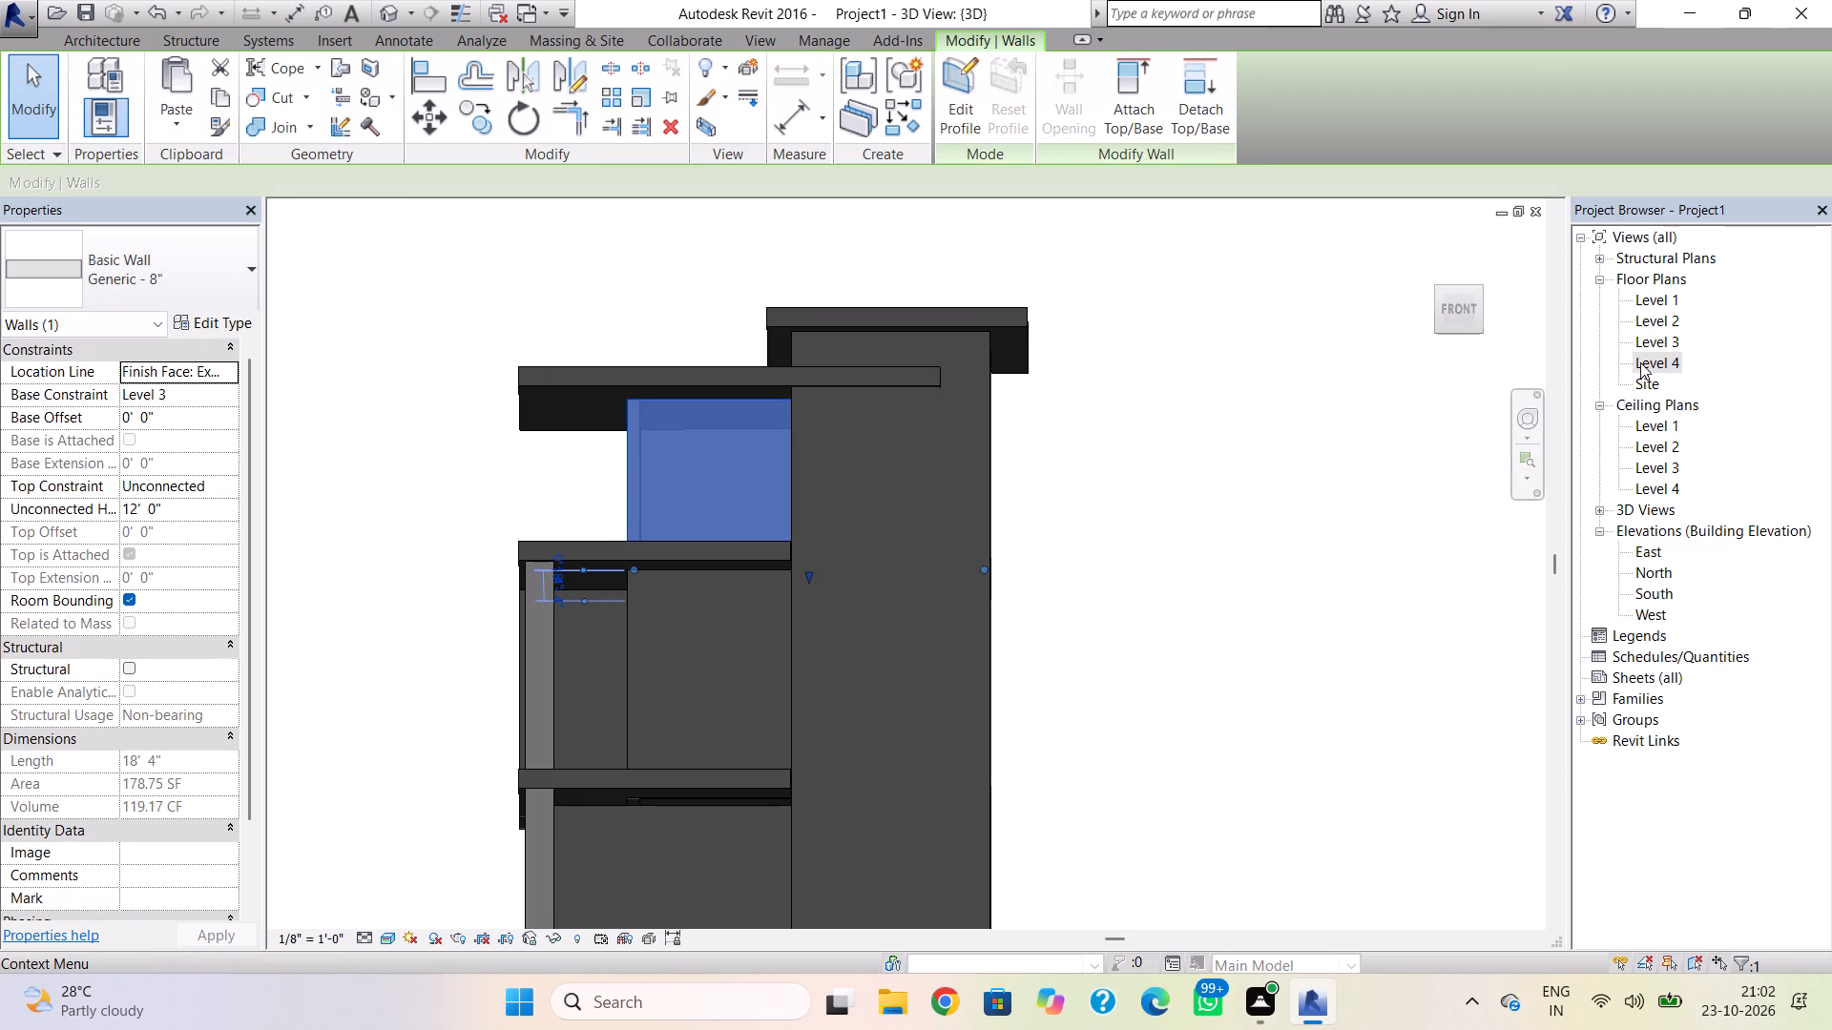
pyautogui.doubleClick(1648, 348)
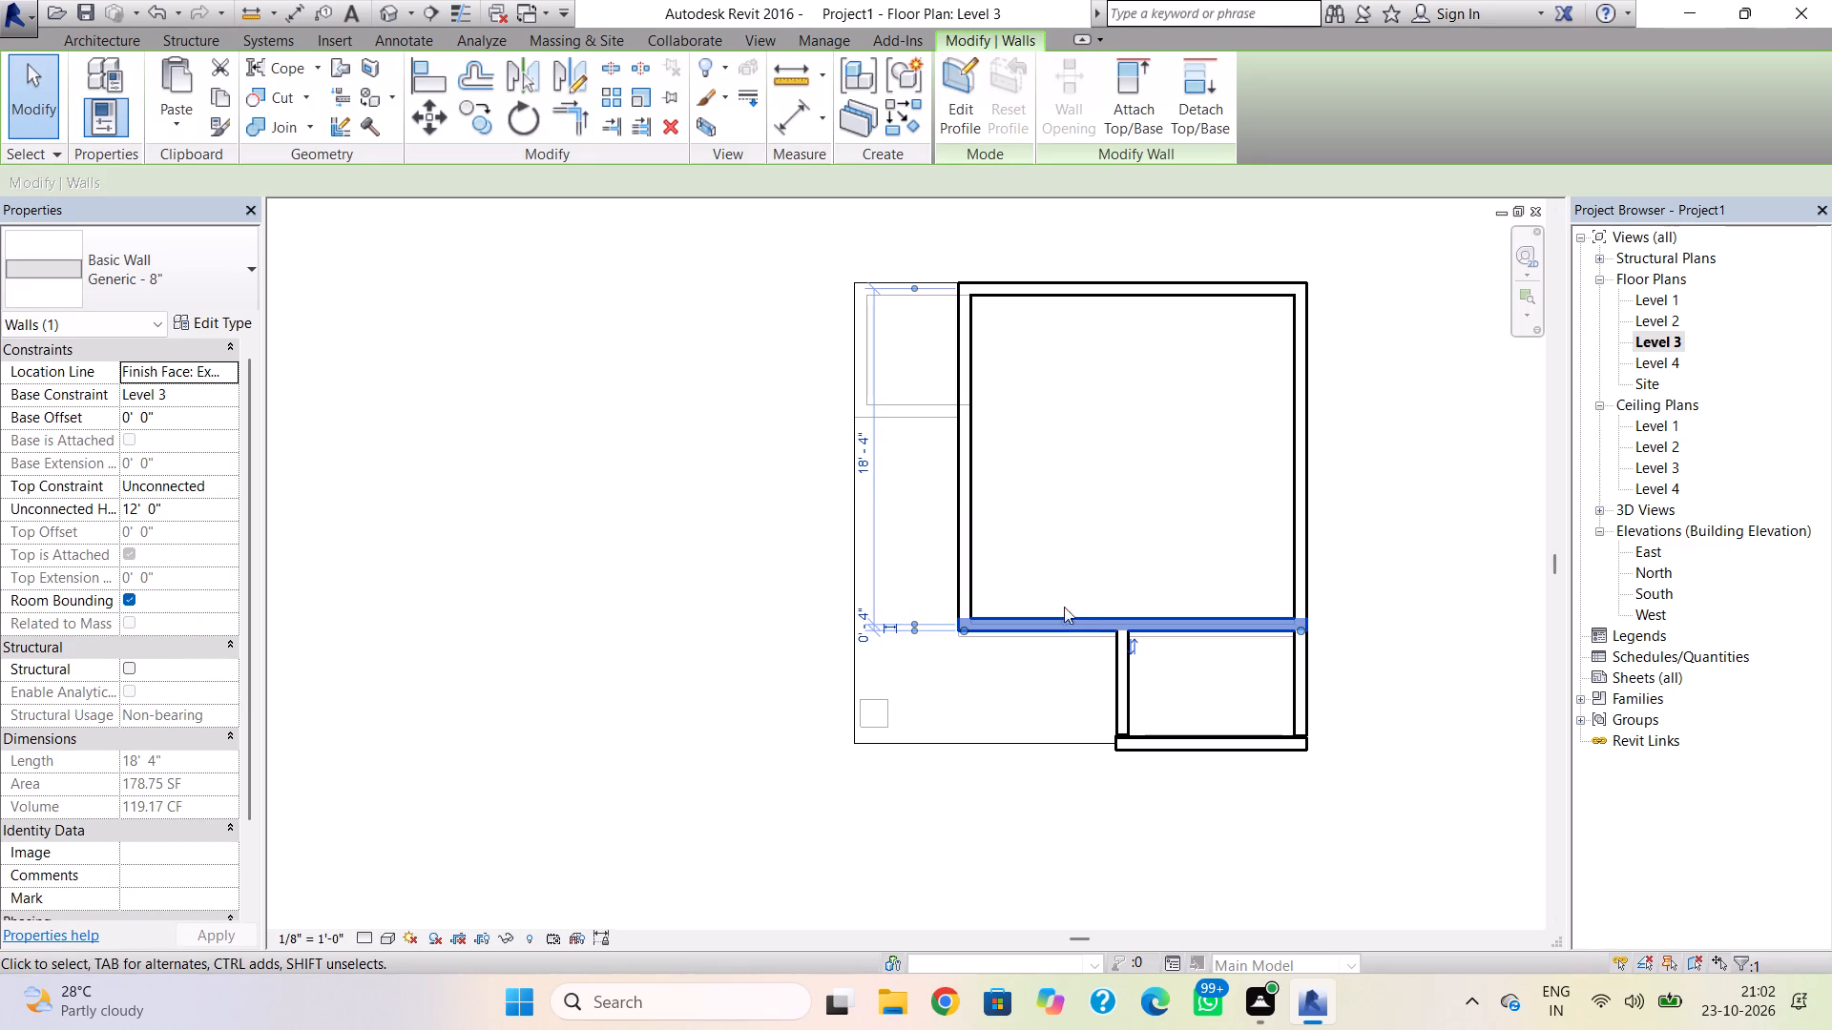
pyautogui.click(1059, 618)
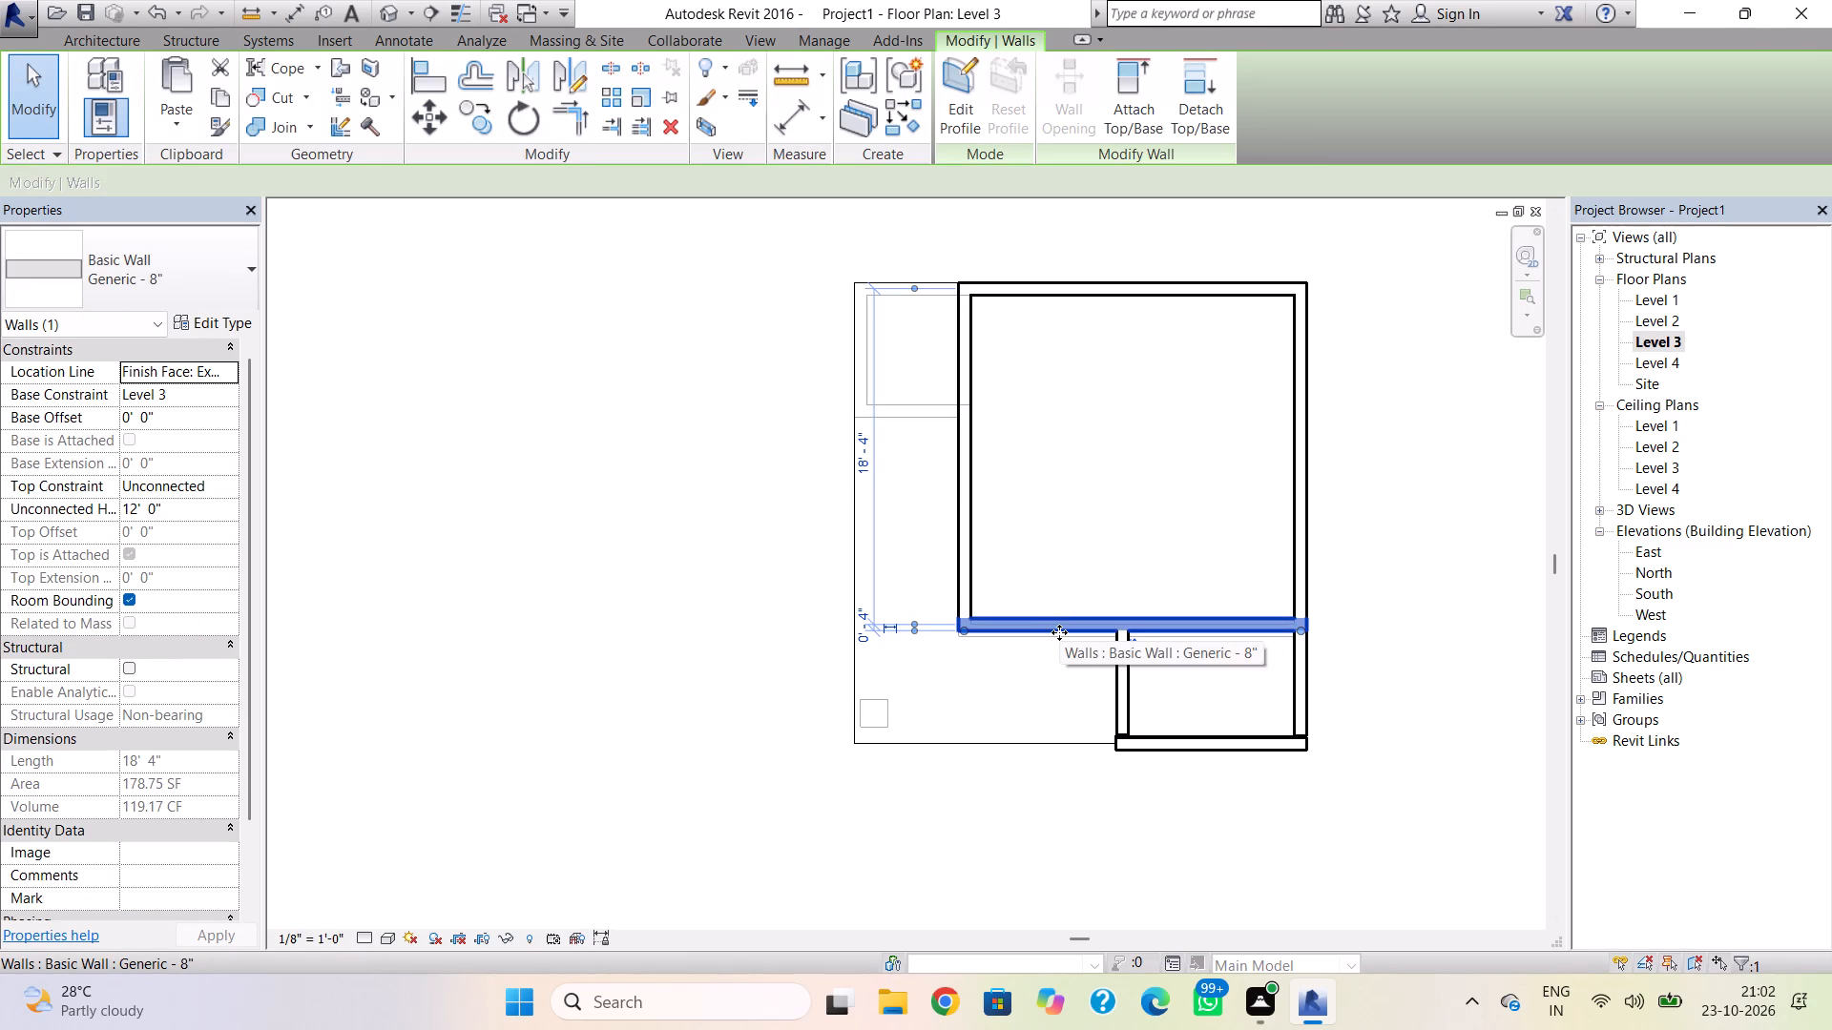
pyautogui.press('Up')
pyautogui.press('Up')
pyautogui.press('Up')
pyautogui.press('Up')
pyautogui.press('Up')
pyautogui.press('Up')
pyautogui.press('Up')
pyautogui.press('Up')
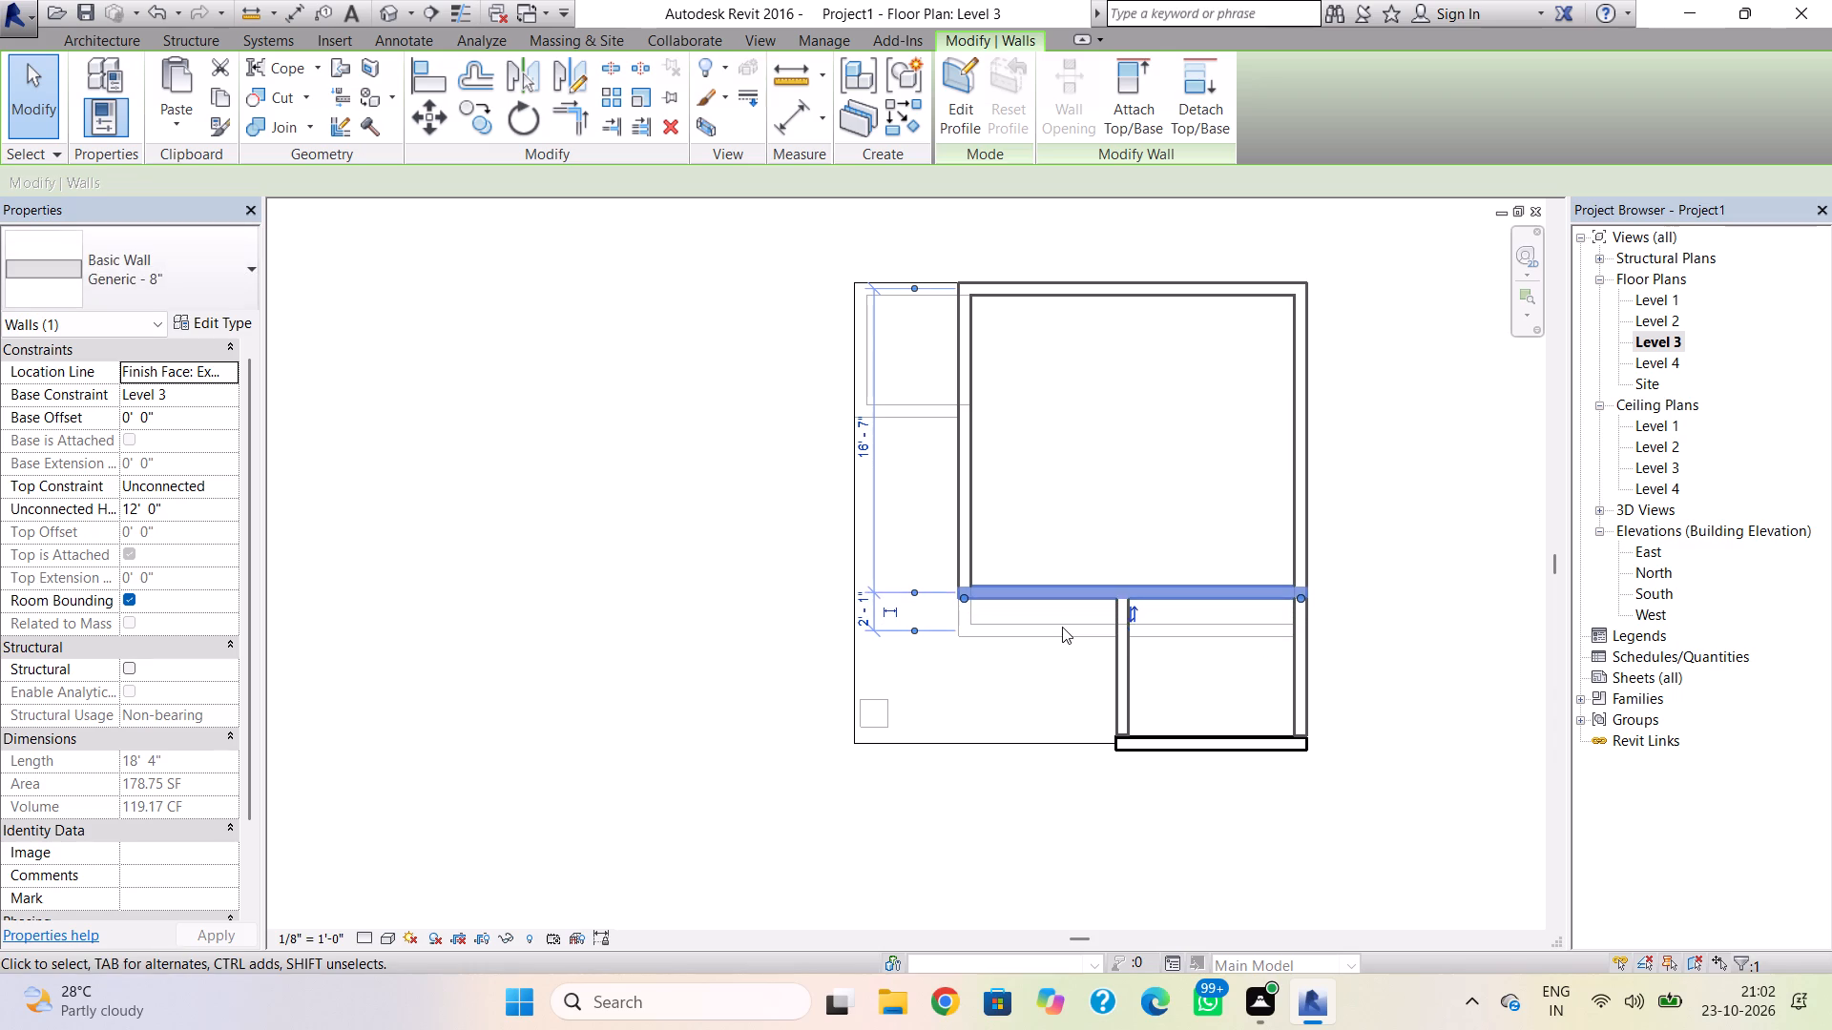
# Move the main block's Level 3 west wall about 1' east.
pyautogui.click(968, 541)
pyautogui.press('Right')
pyautogui.press('Right')
pyautogui.press('Right')
pyautogui.press('Right')
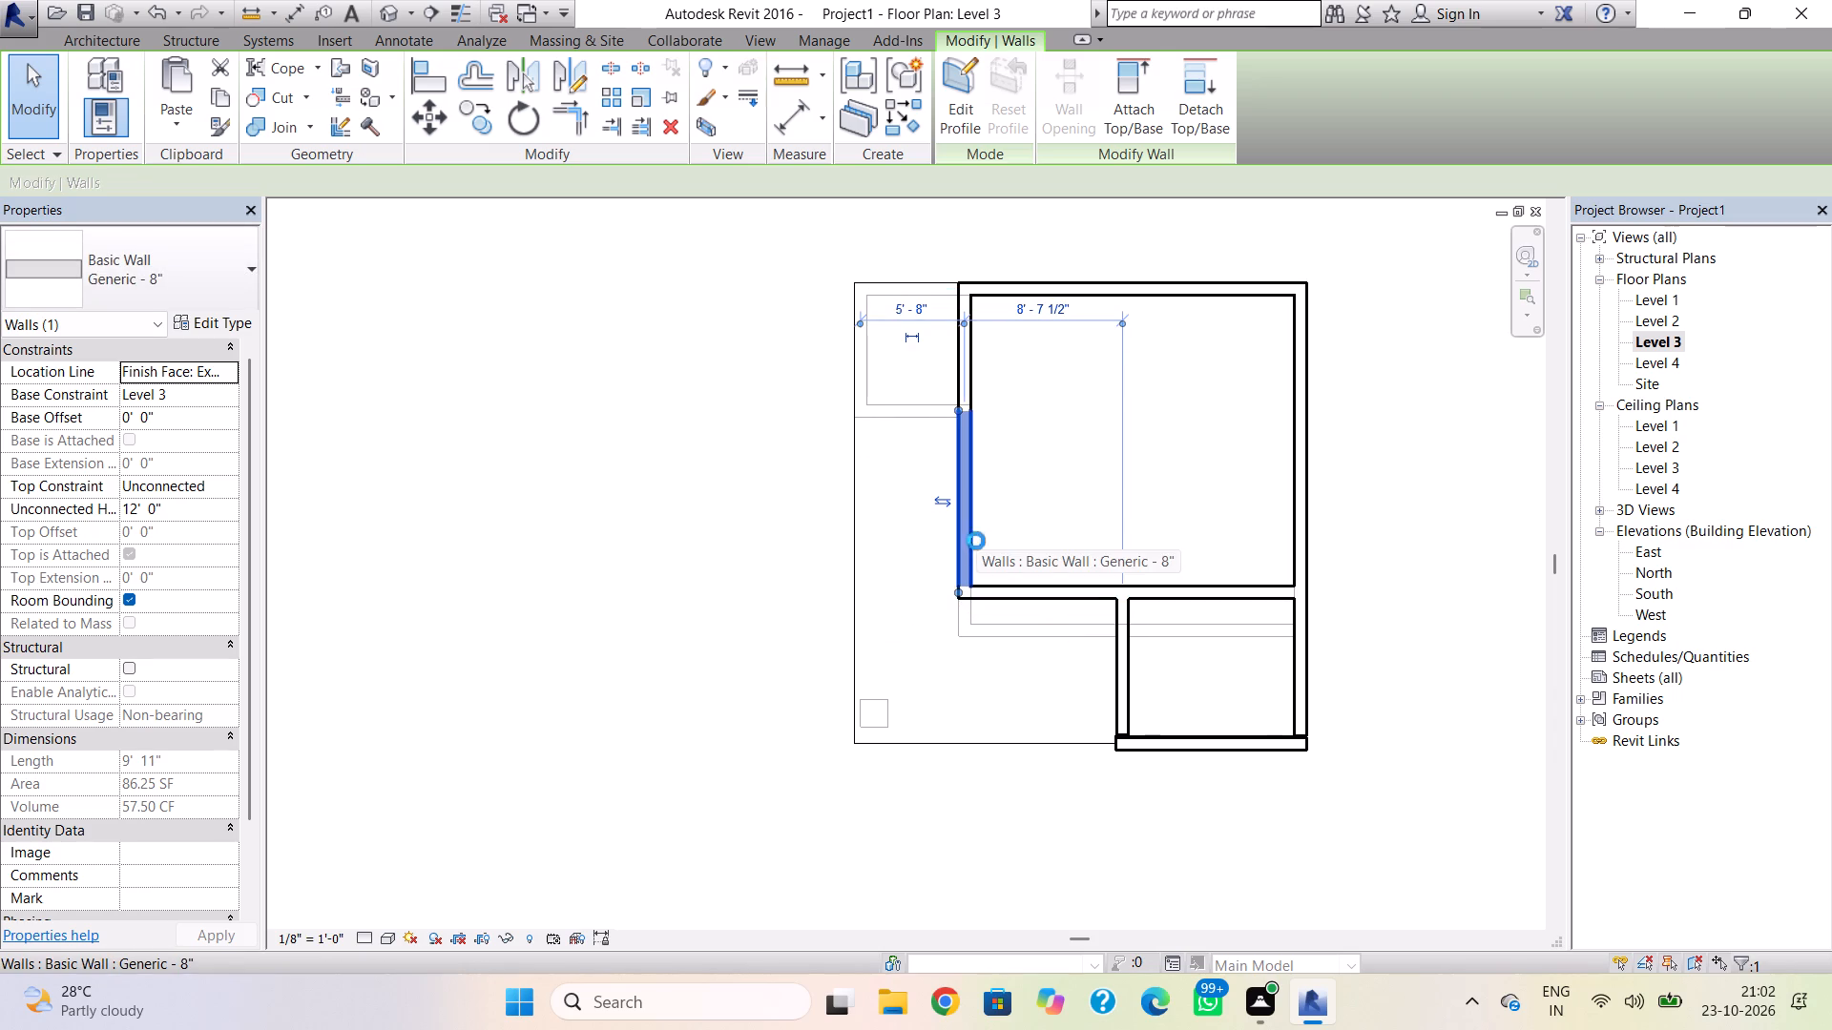
# Move the main block's Level 3 south wall about another 2' north and return to the 3D view.
pyautogui.click(1015, 586)
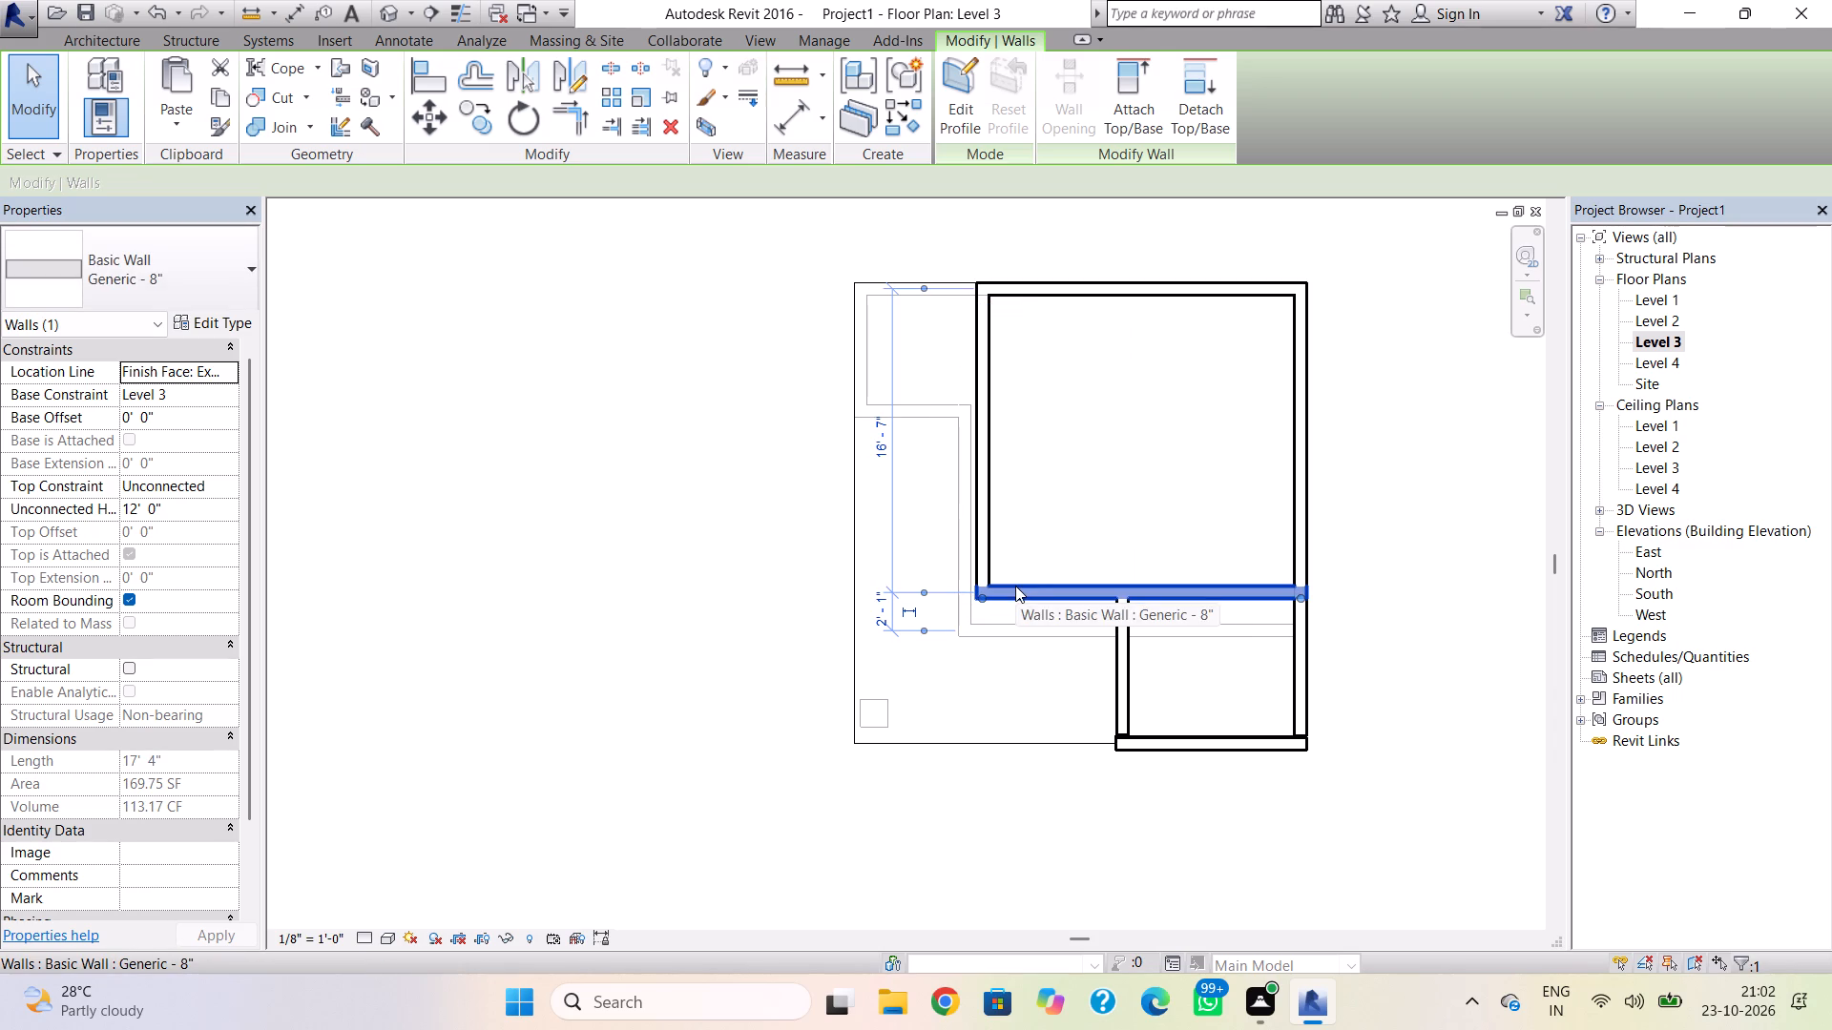
pyautogui.press('Up')
pyautogui.press('Up')
pyautogui.press('Up')
pyautogui.press('Up')
pyautogui.press('Up')
pyautogui.press('Up')
pyautogui.press('Up')
pyautogui.press('Up')
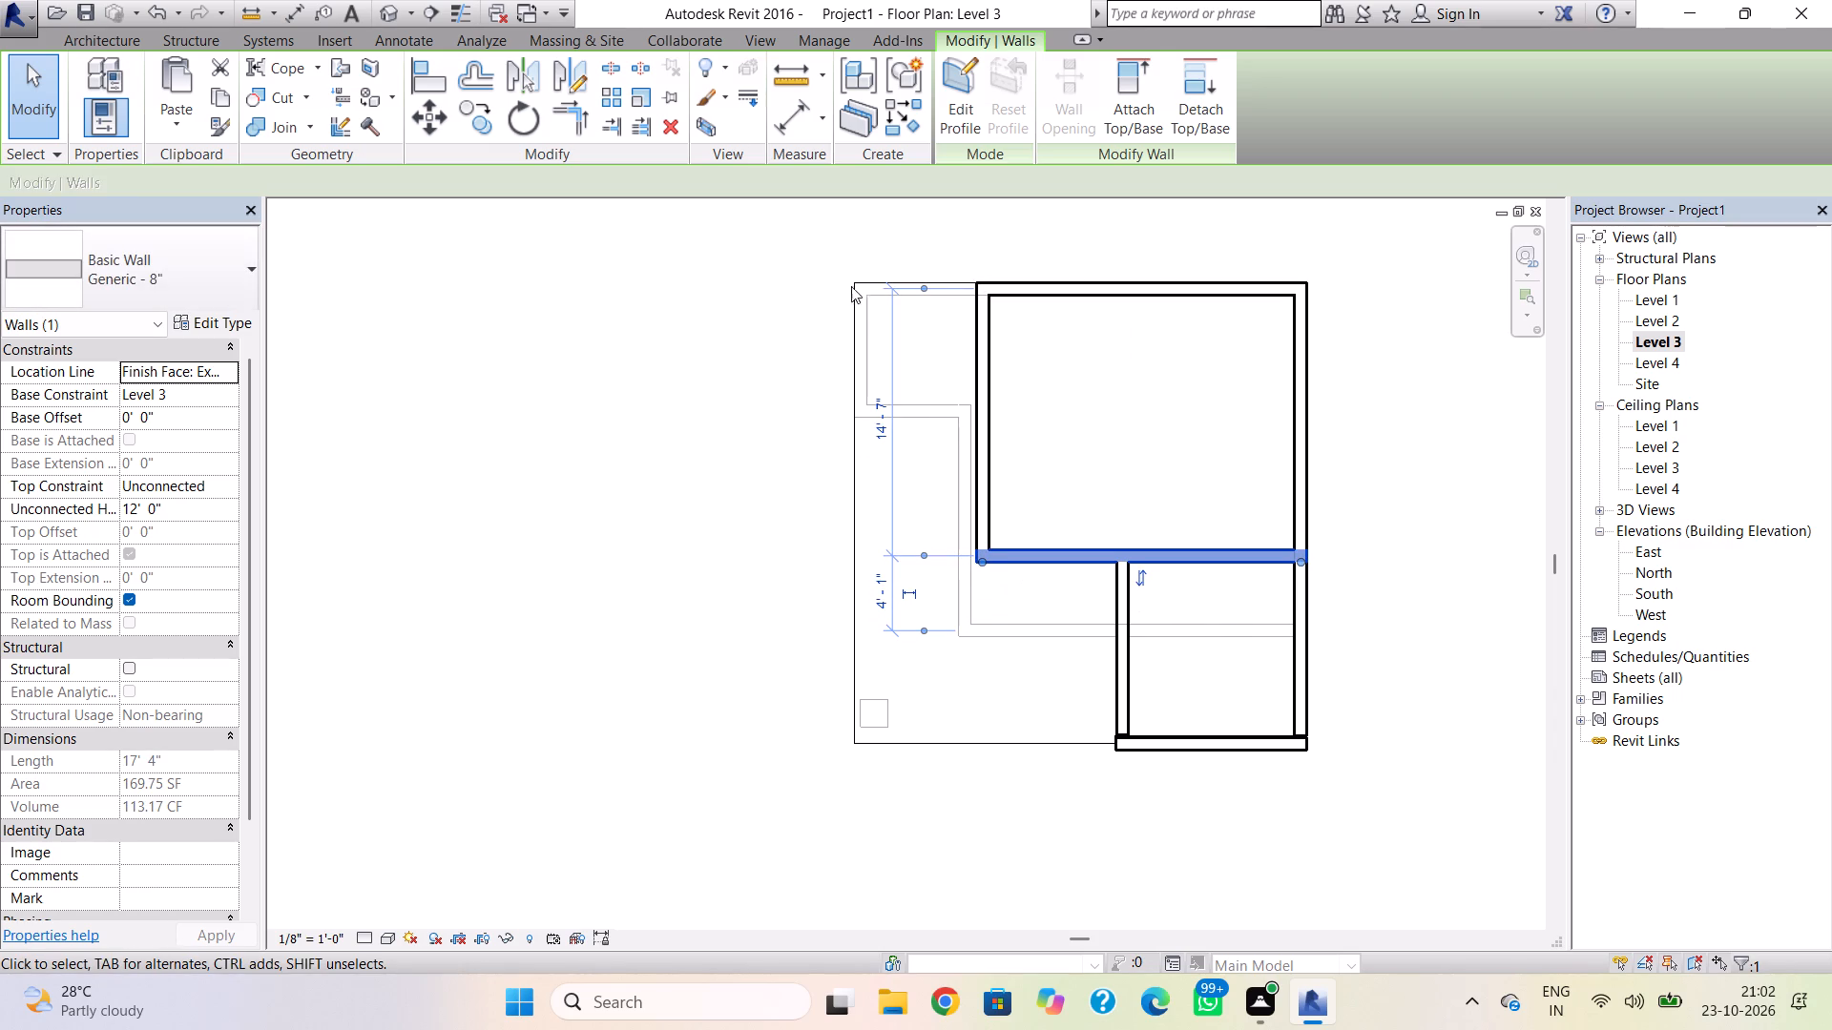
pyautogui.click(362, 11)
pyautogui.click(383, 16)
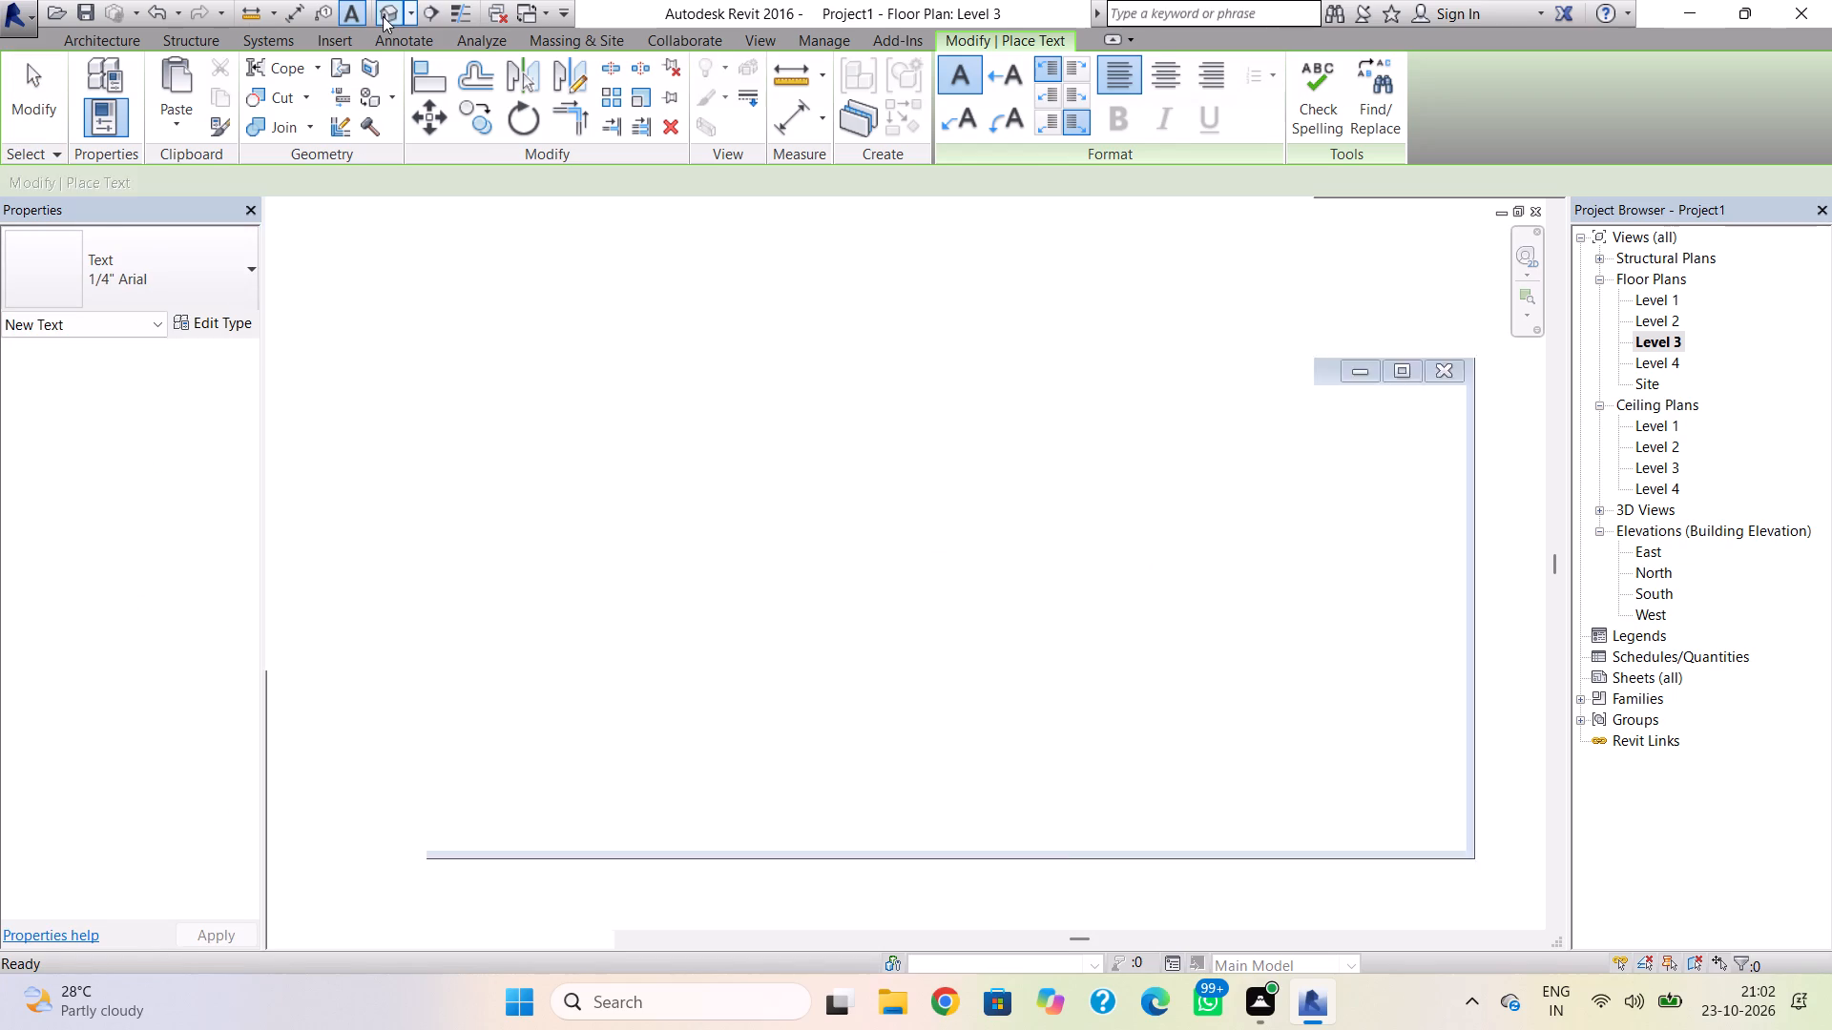
pyautogui.click(1038, 31)
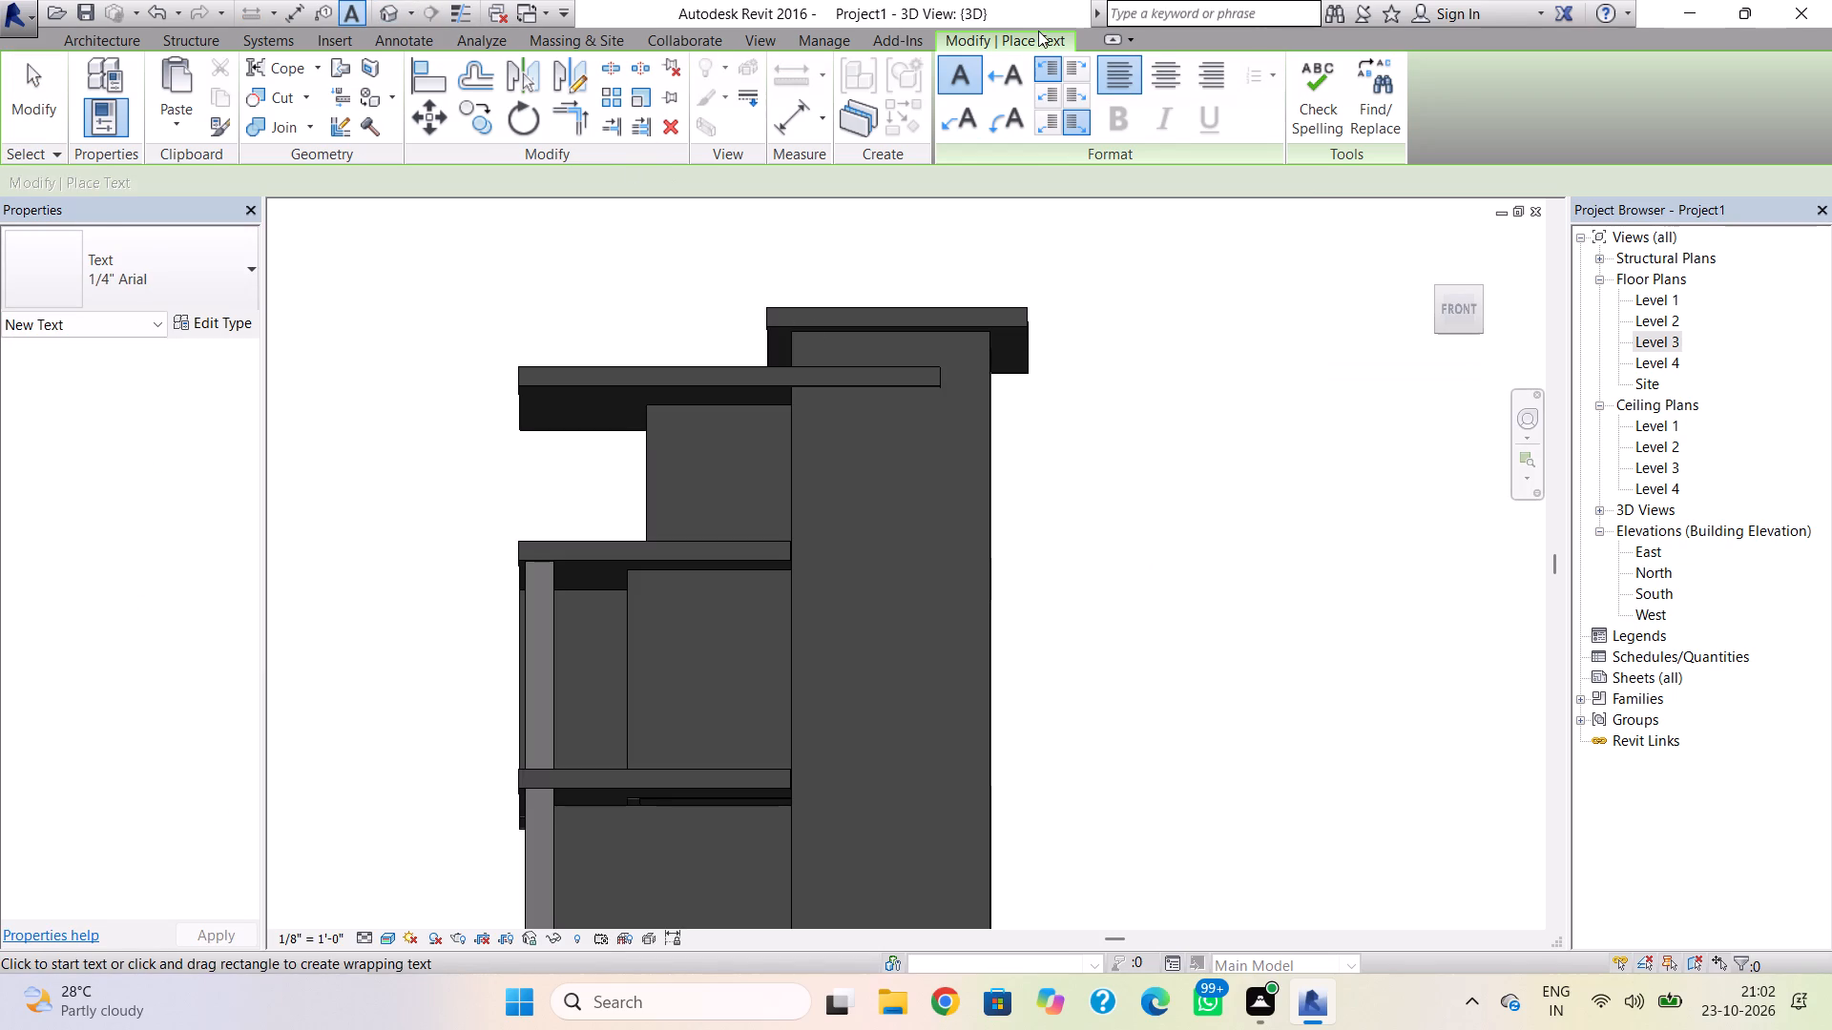
pyautogui.press('Escape')
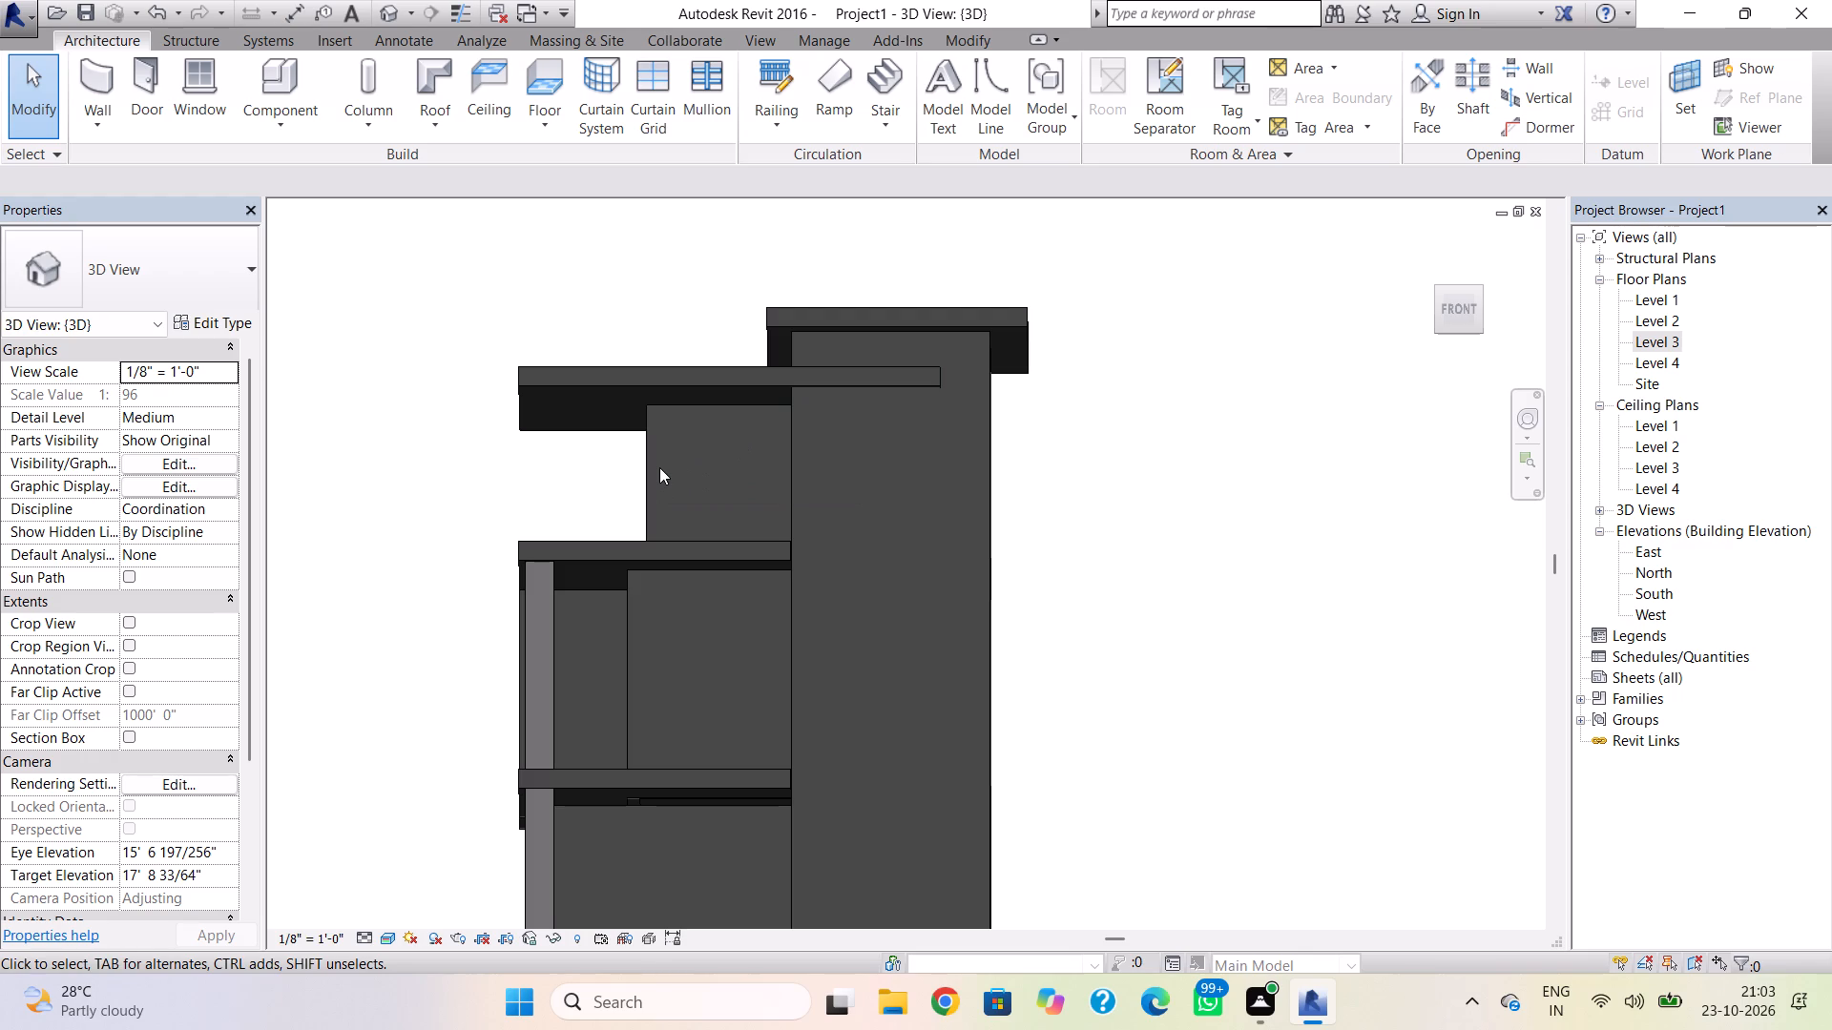
# Edit the lowered roof's footprint on Level 4, shift its west boundary about 3' east, and finish the sketch.
pyautogui.doubleClick(593, 393)
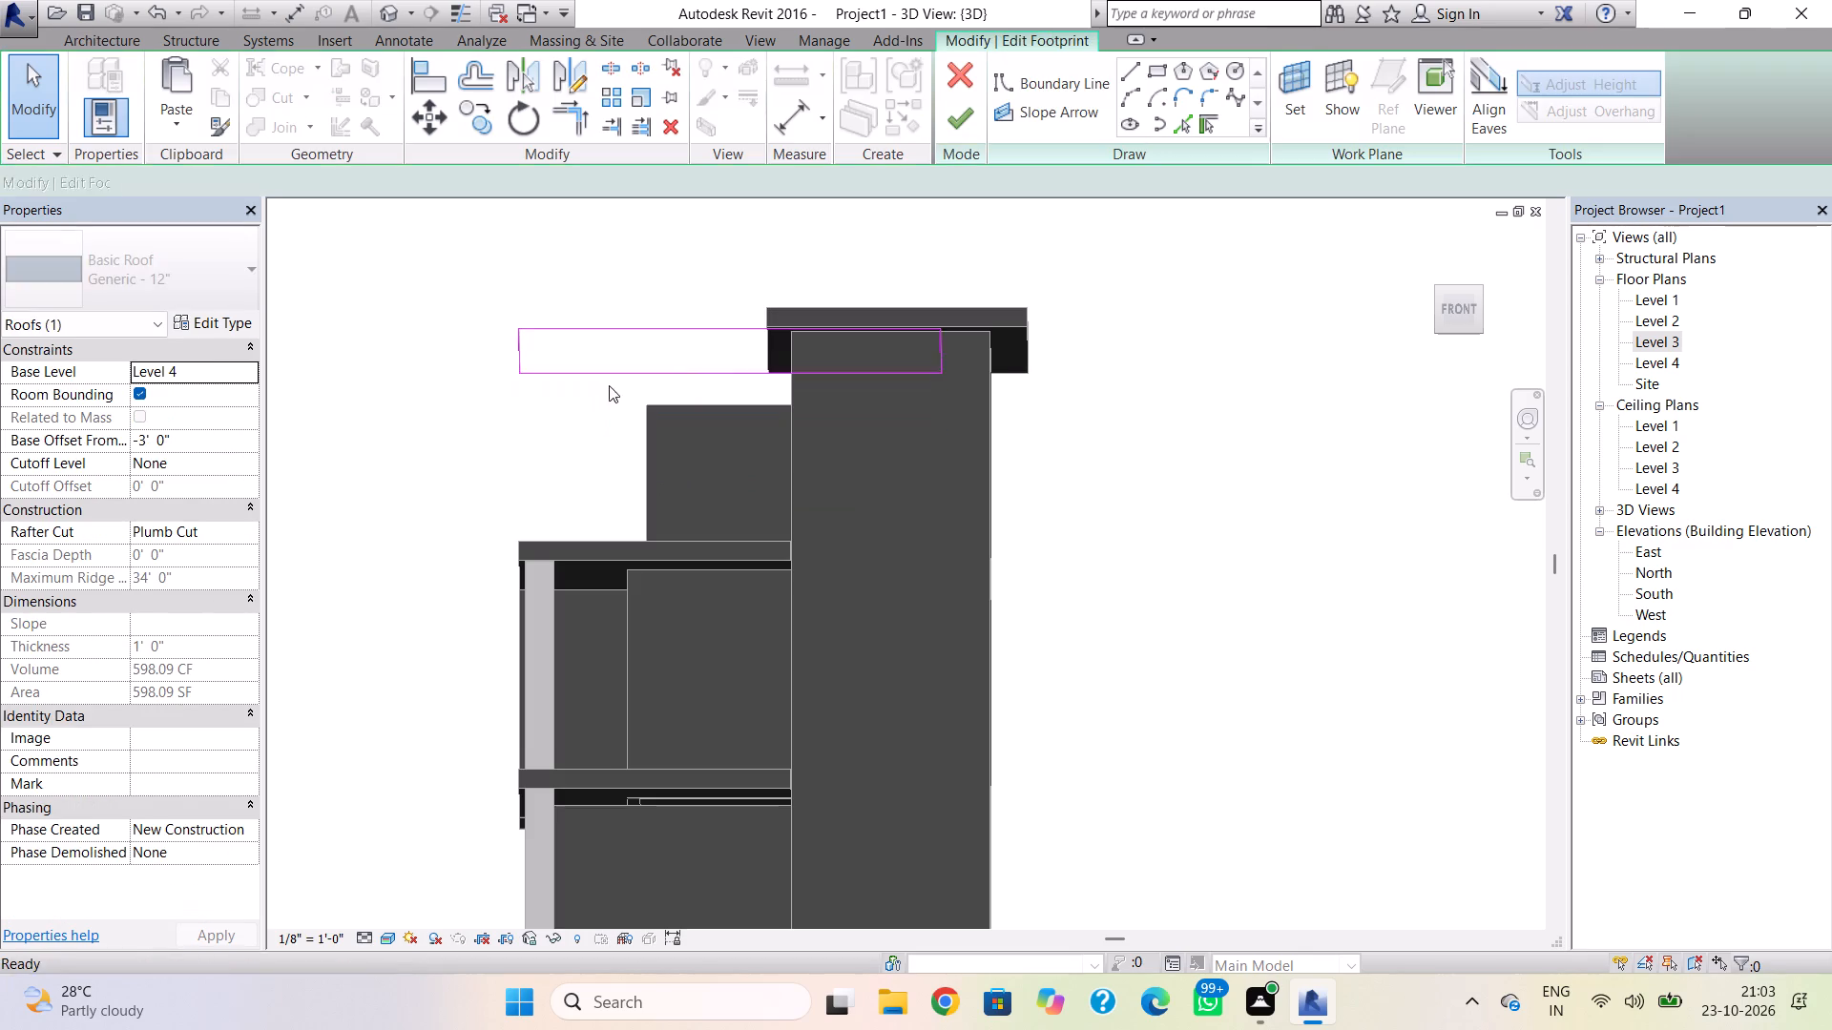
pyautogui.doubleClick(1655, 361)
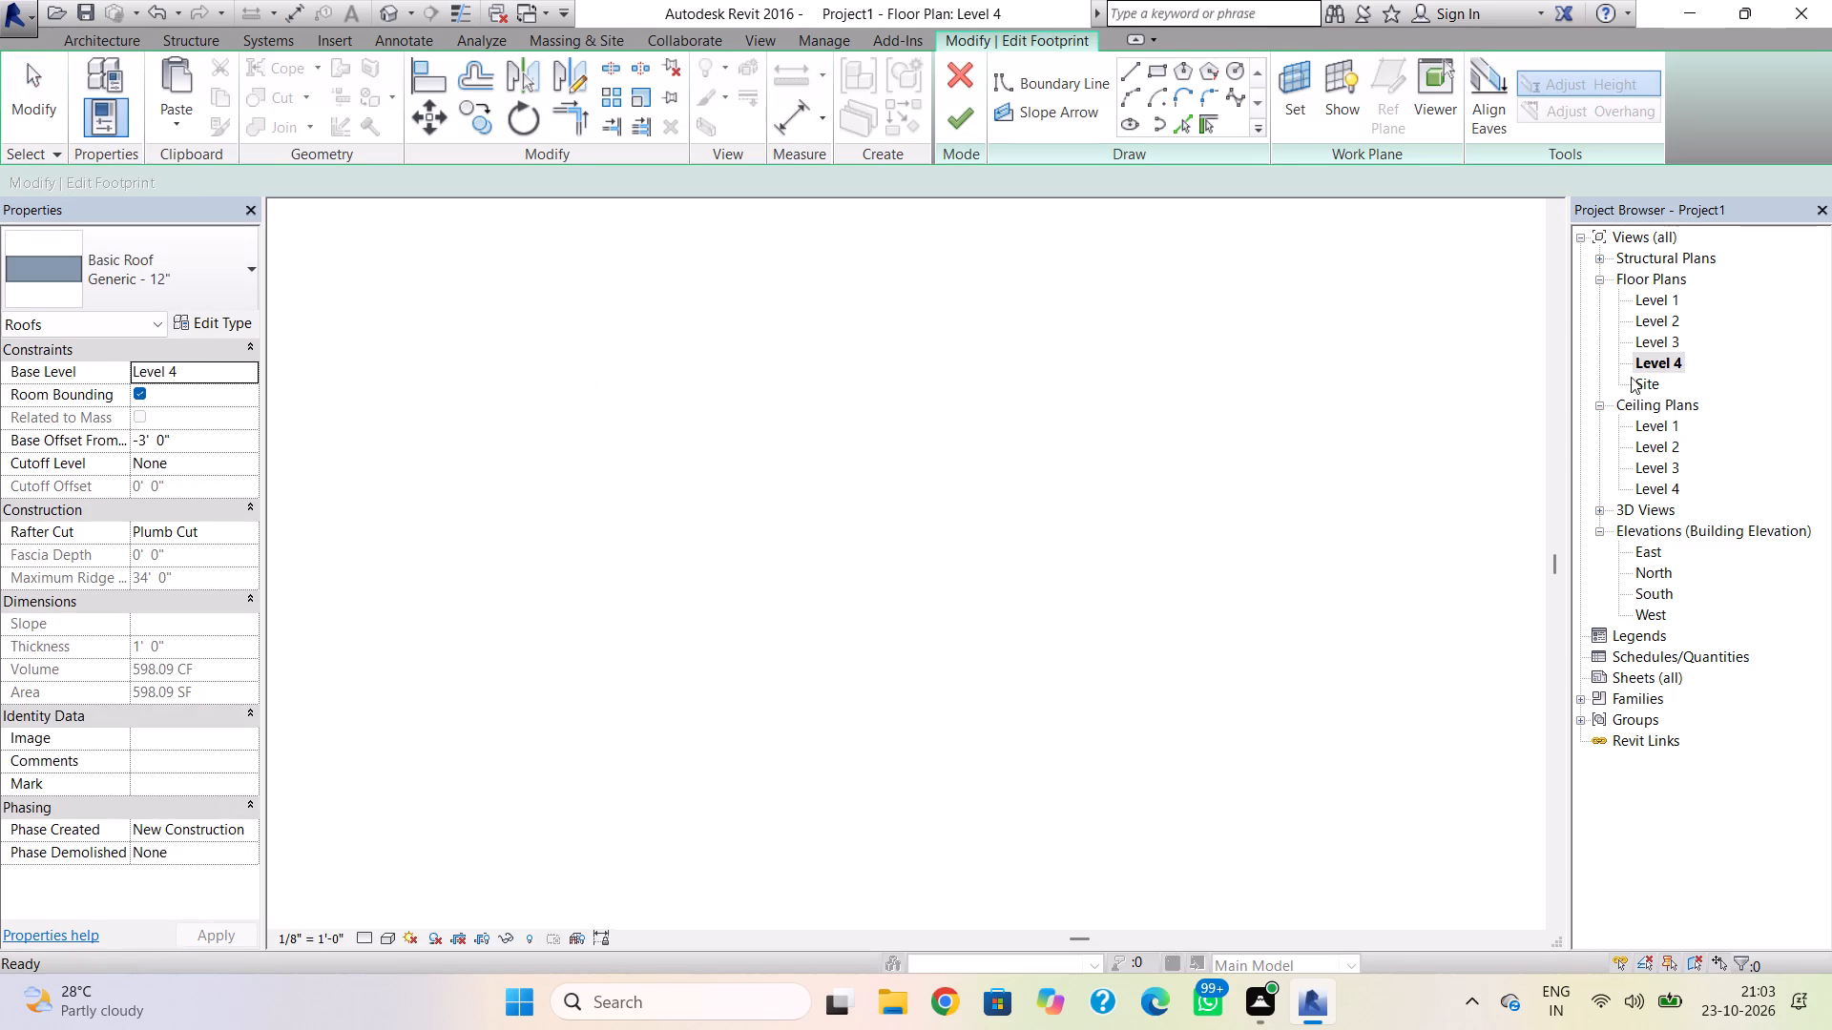
pyautogui.scroll(-5, 893, 597)
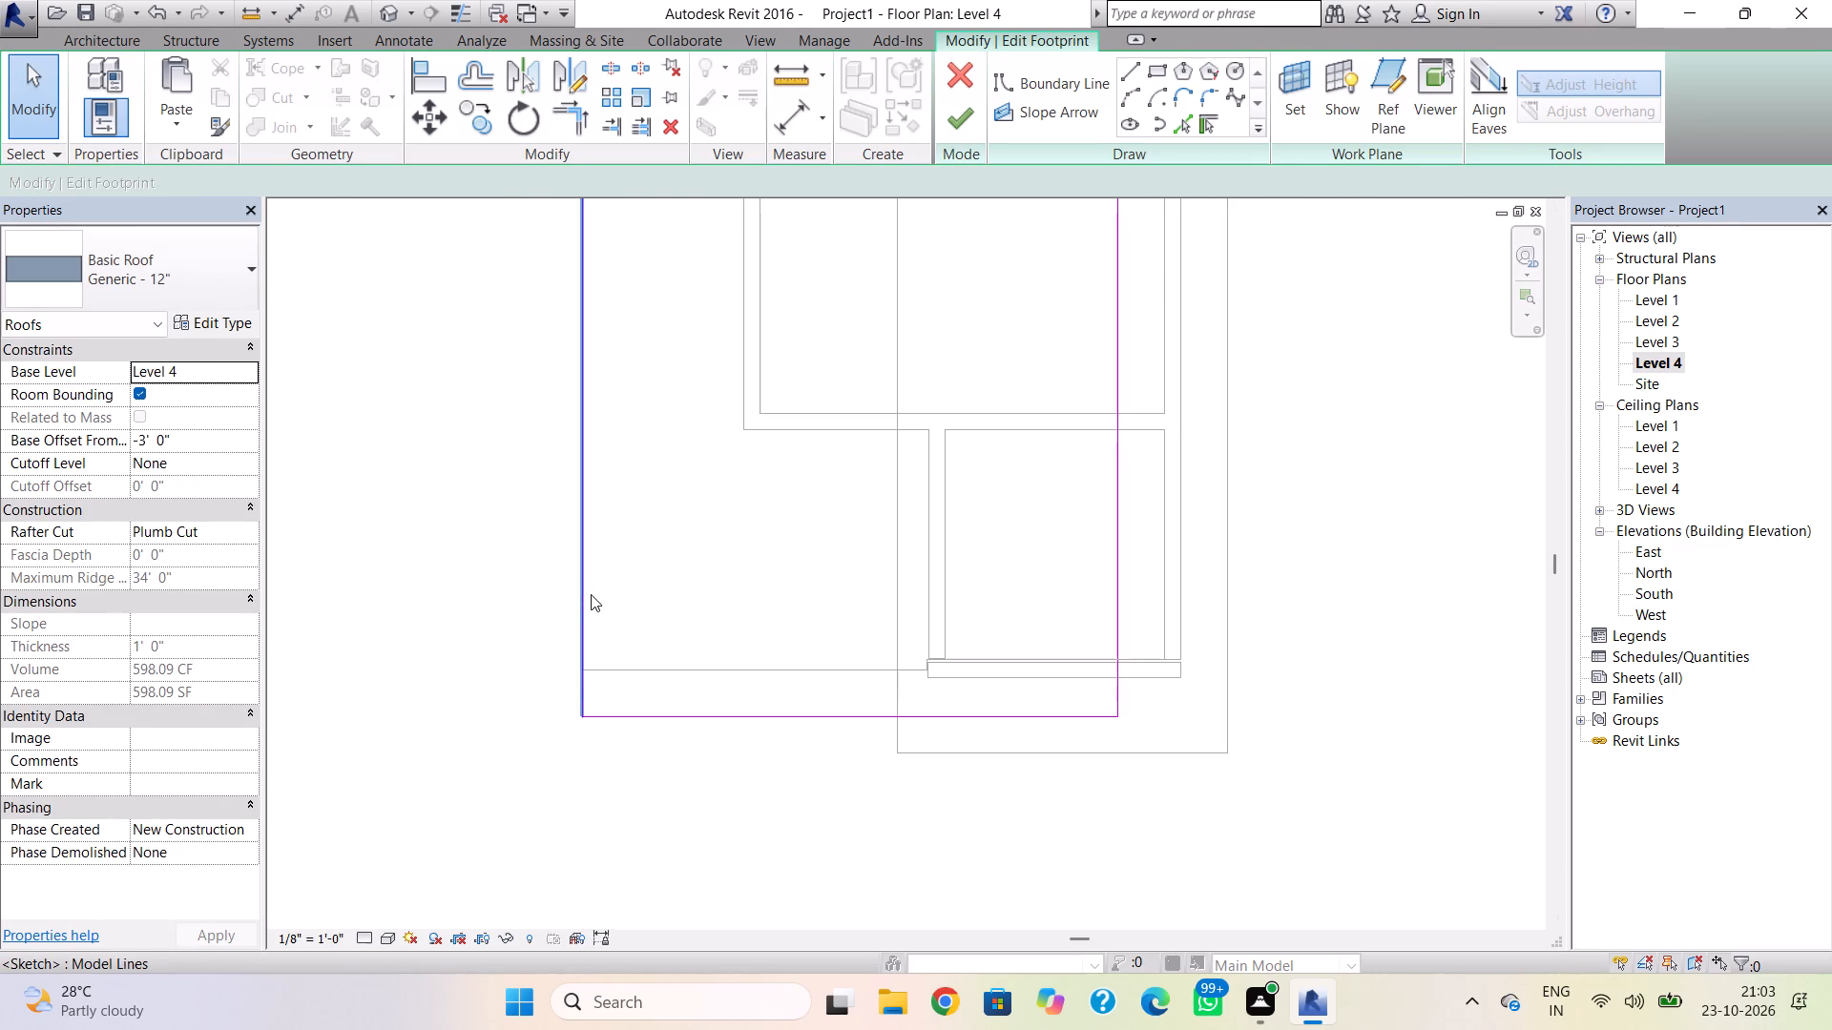
pyautogui.click(591, 594)
pyautogui.press('Right')
pyautogui.press('Right')
pyautogui.press('Right')
pyautogui.press('Right')
pyautogui.press('Right')
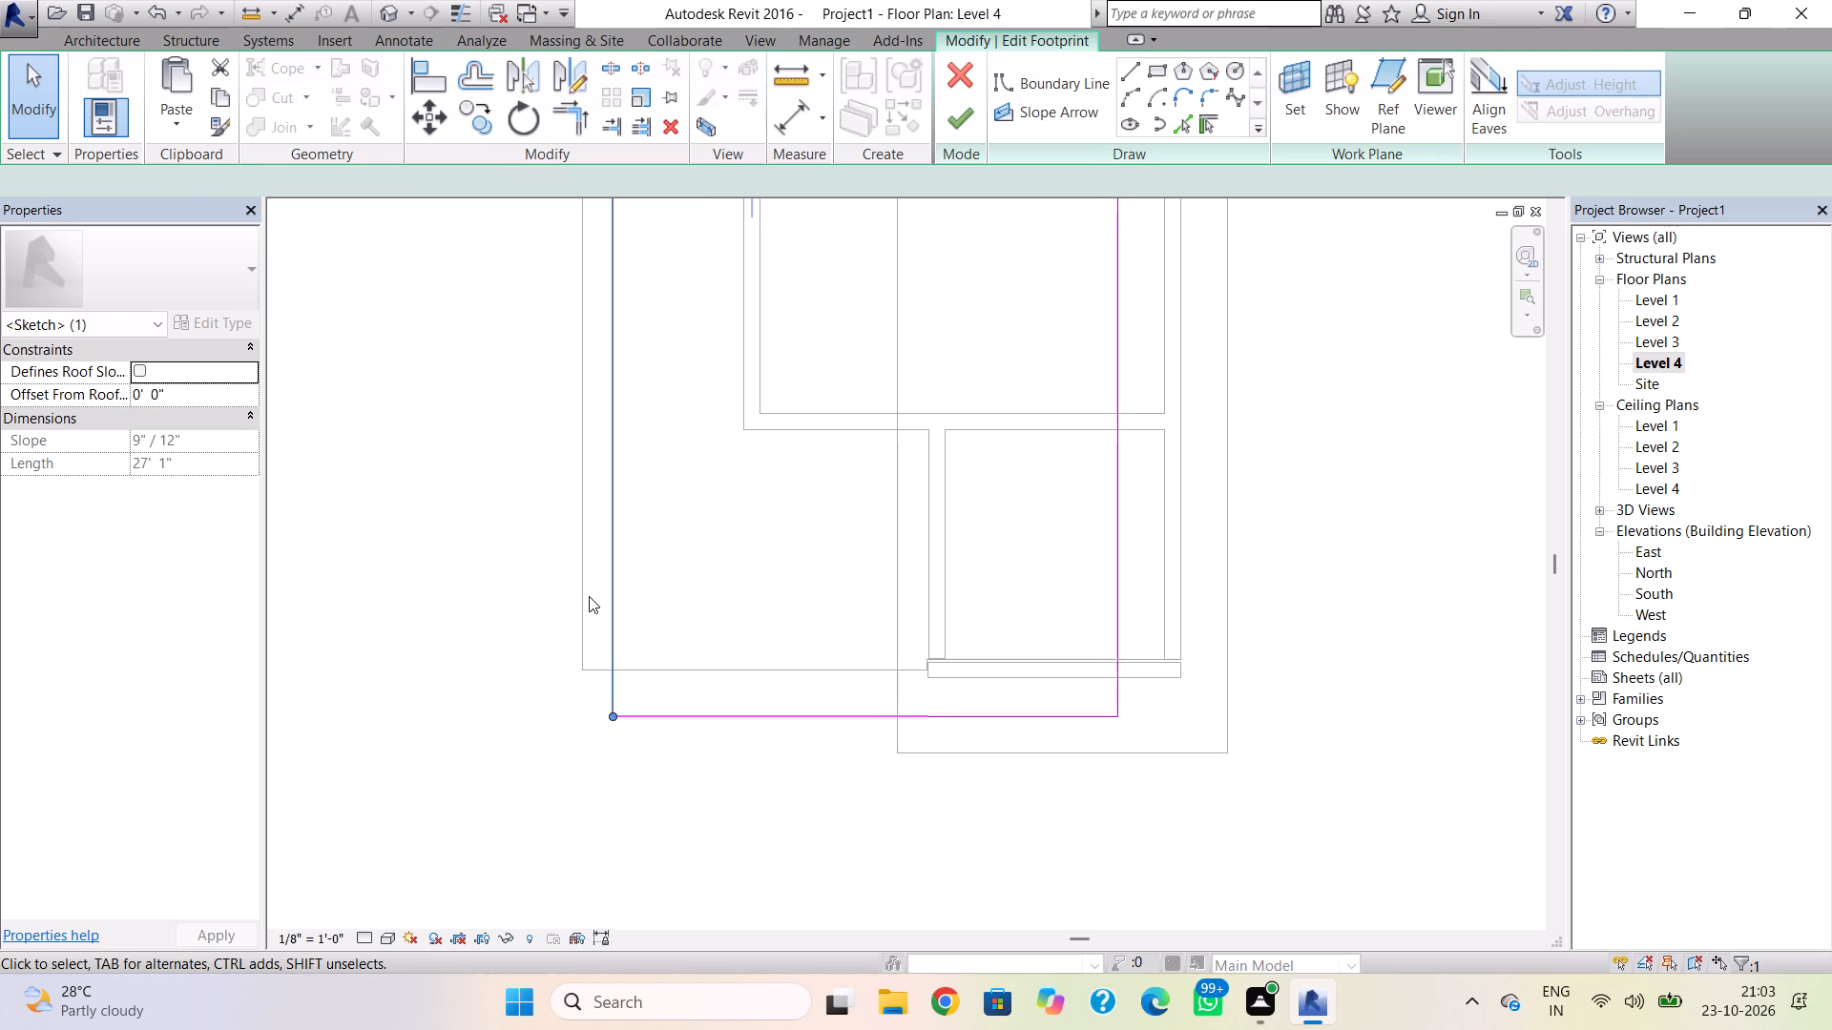
pyautogui.press('Right')
pyautogui.press('Right')
pyautogui.press('Right')
pyautogui.press('Right')
pyautogui.press('Right')
pyautogui.press('Right')
pyautogui.press('Right')
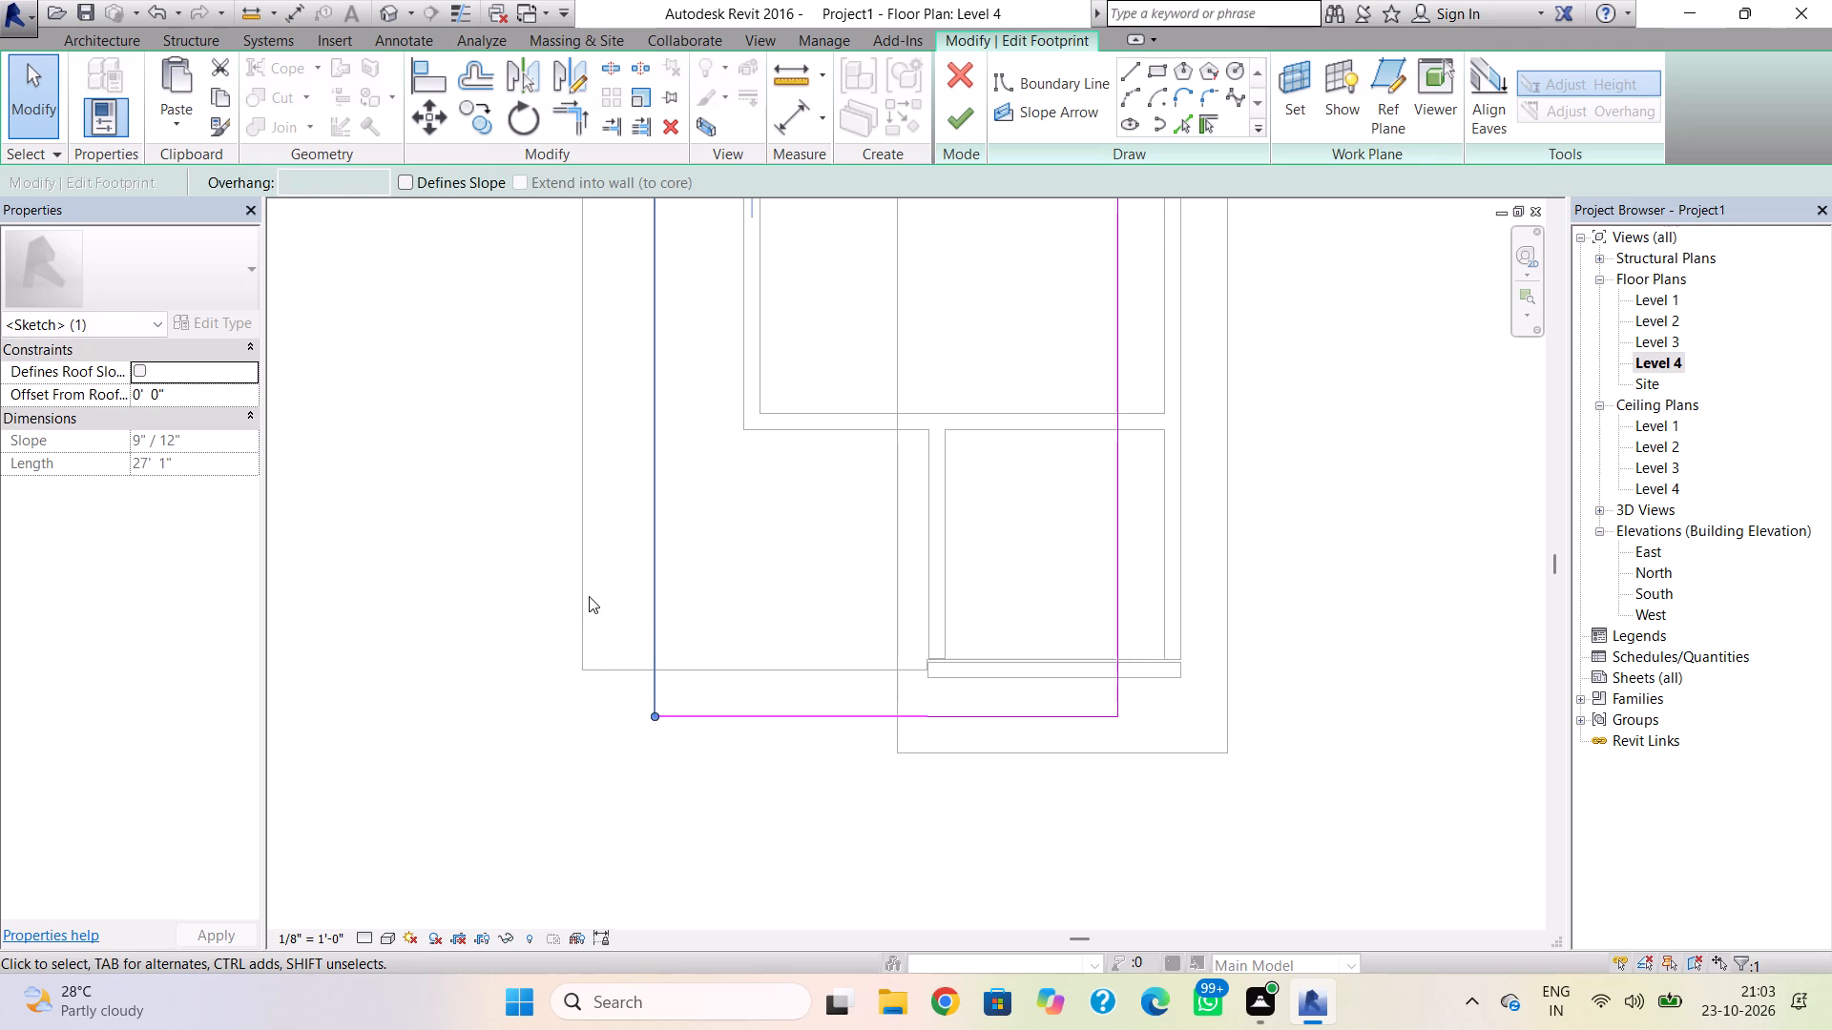
pyautogui.click(965, 136)
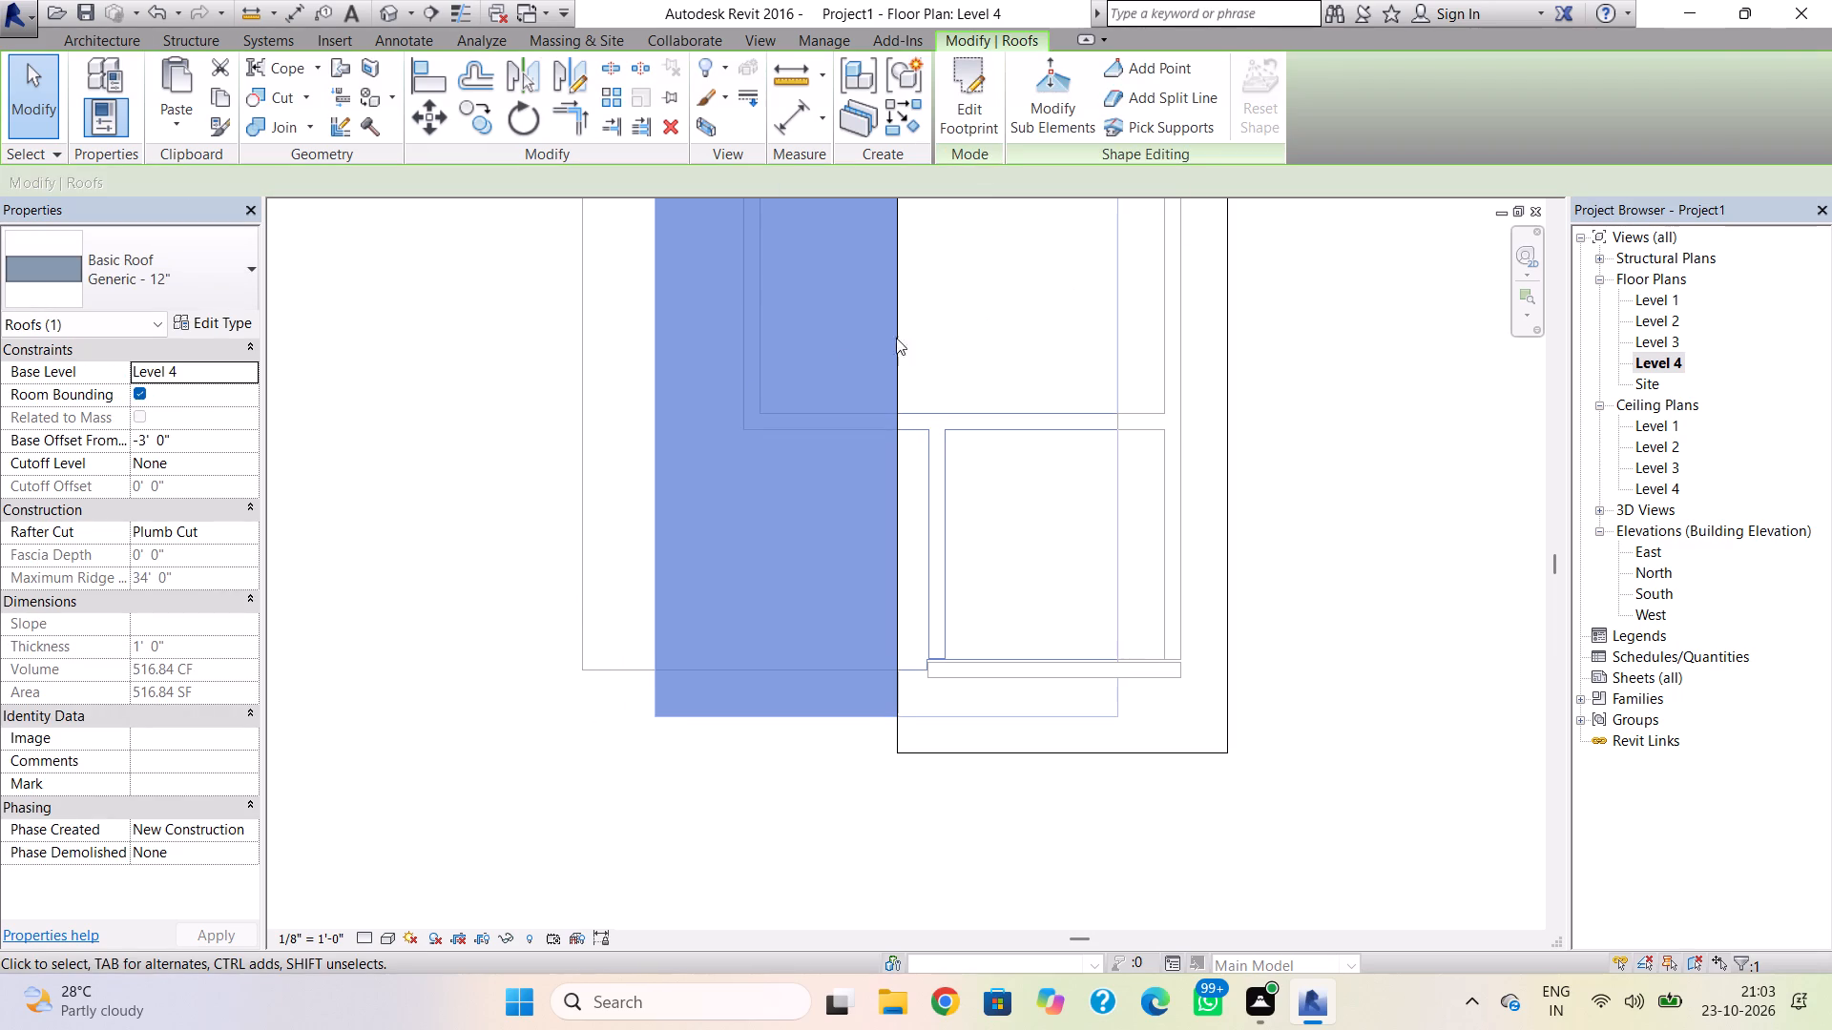
pyautogui.click(376, 12)
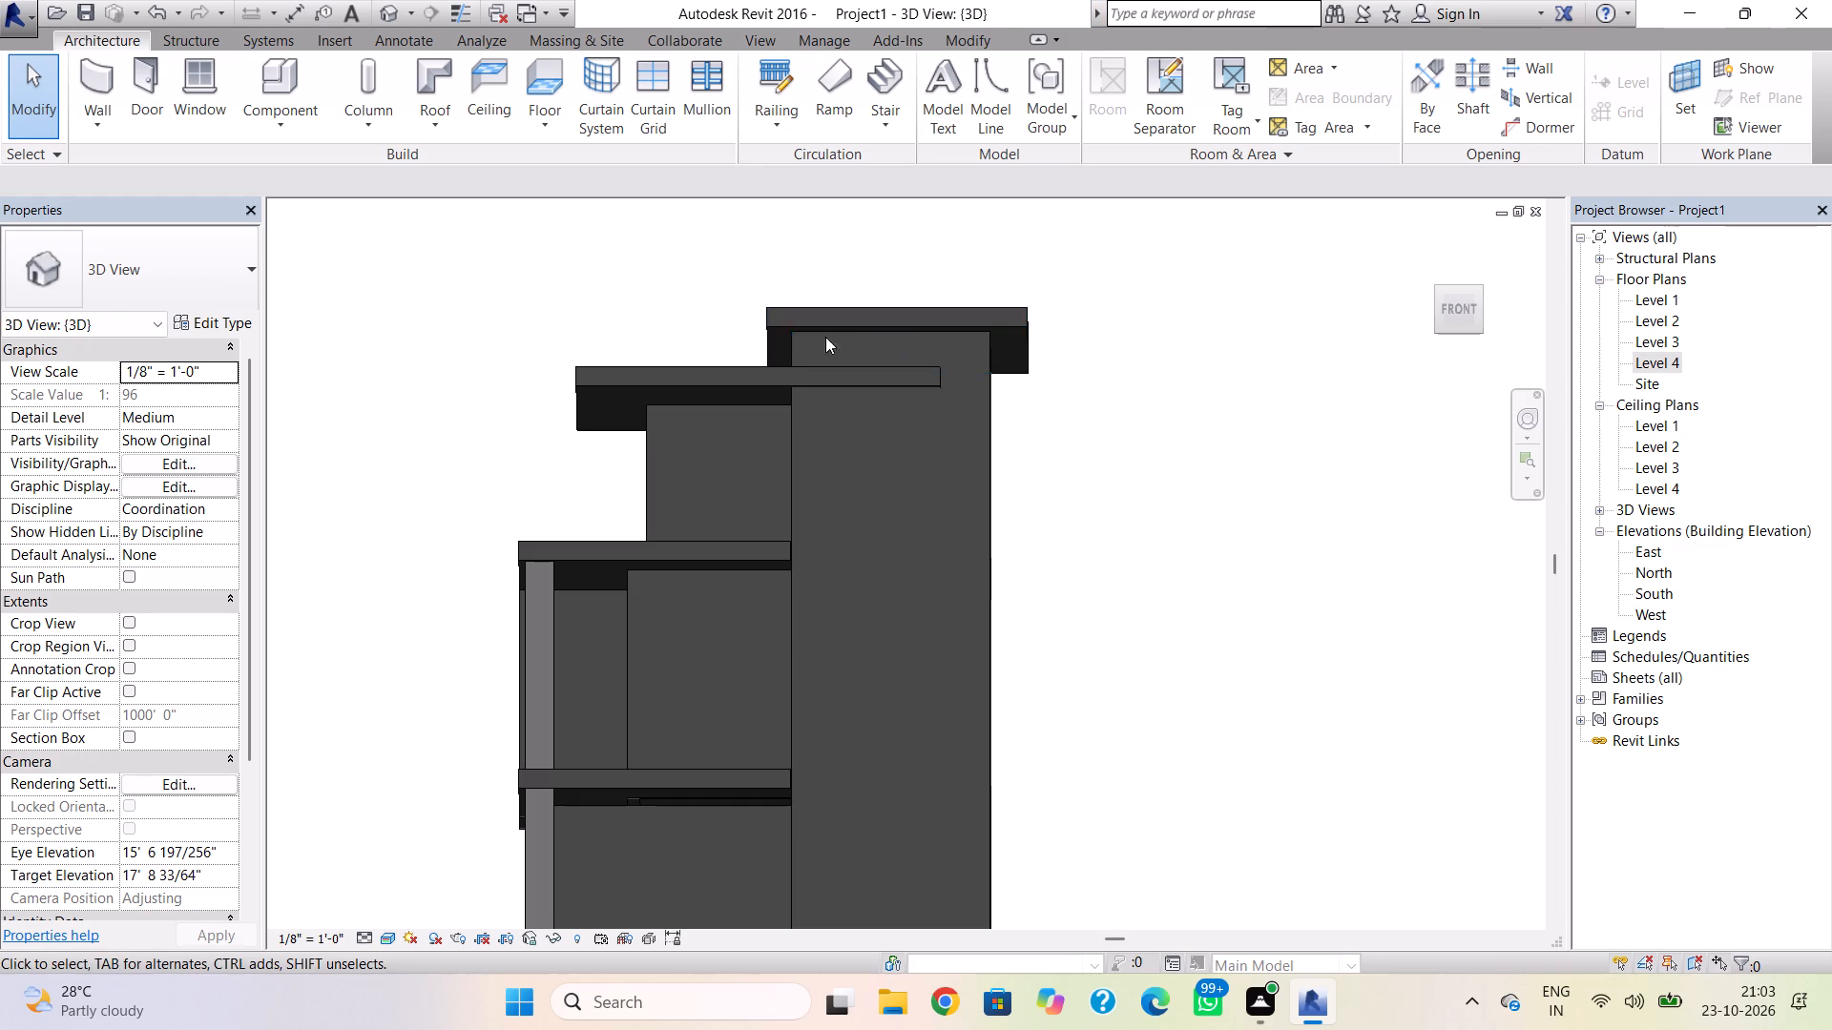
# Create an in-place model in the Walls family category, keeping the default name.
pyautogui.click(281, 133)
pyautogui.click(322, 213)
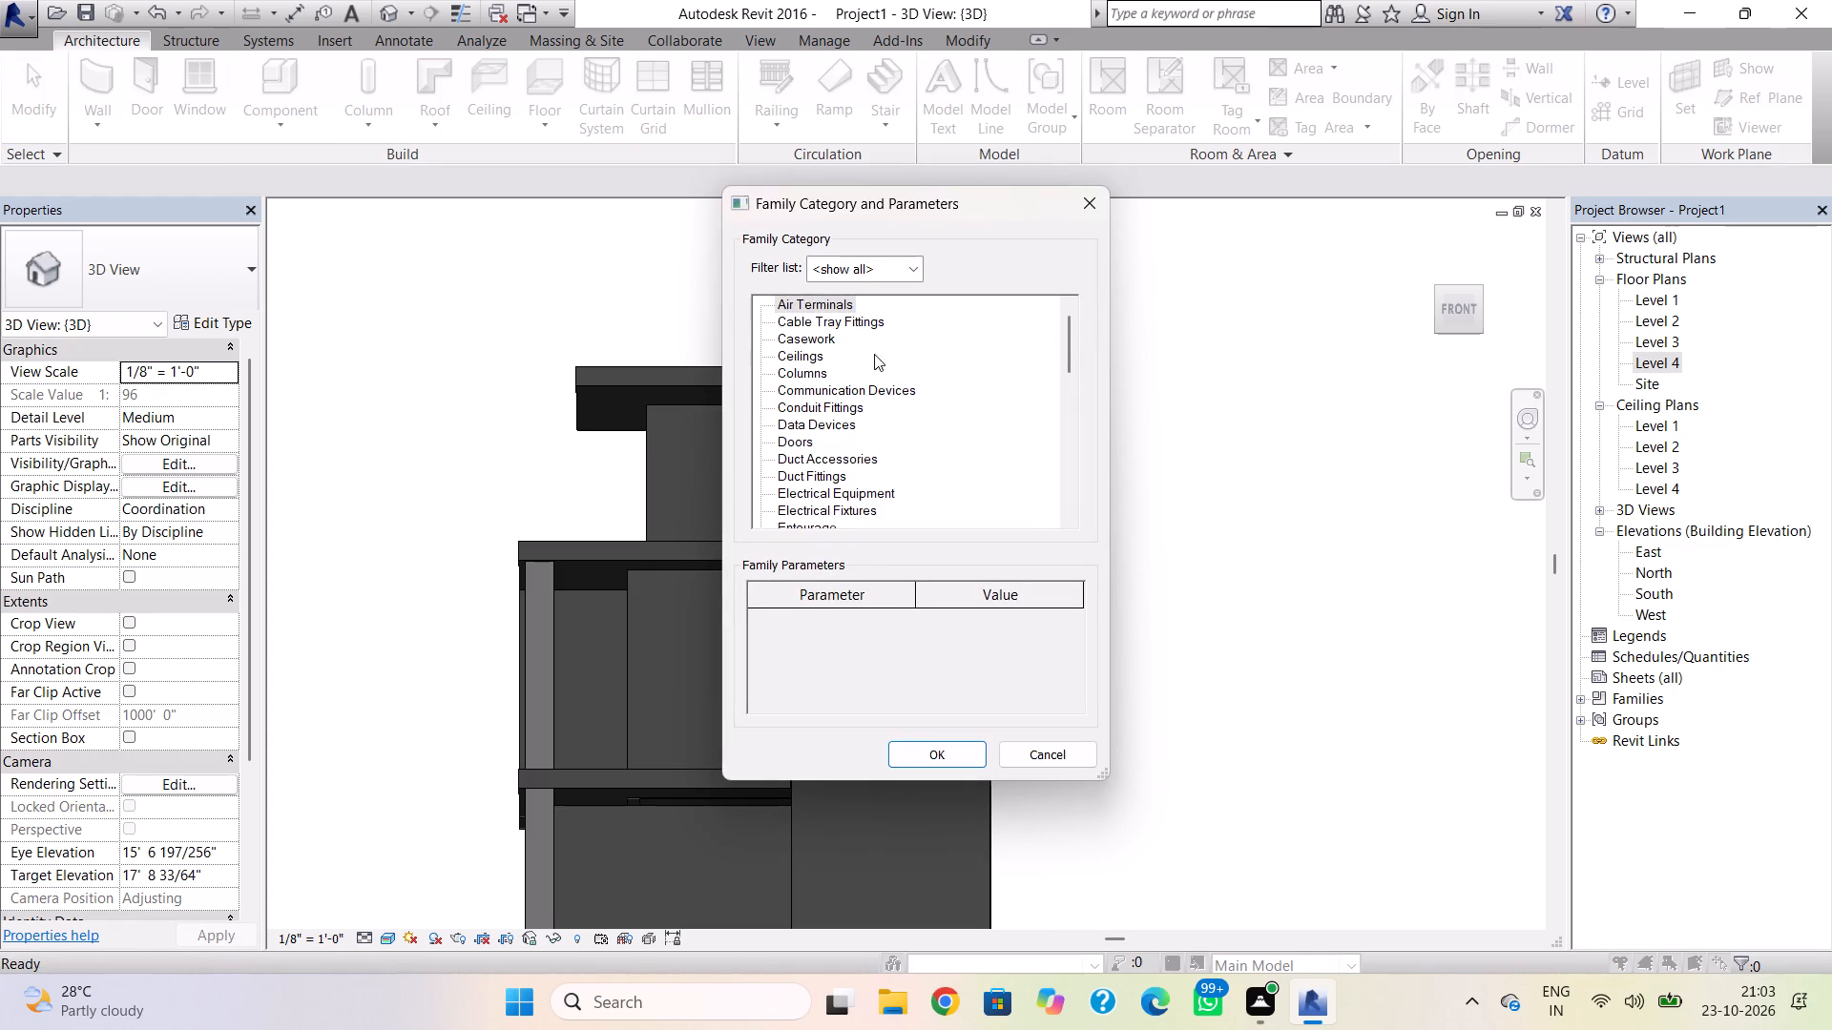
pyautogui.moveTo(1072, 360); pyautogui.dragTo(1022, 604)
pyautogui.moveTo(1062, 351); pyautogui.dragTo(1072, 575)
pyautogui.moveTo(1068, 364); pyautogui.dragTo(1068, 418)
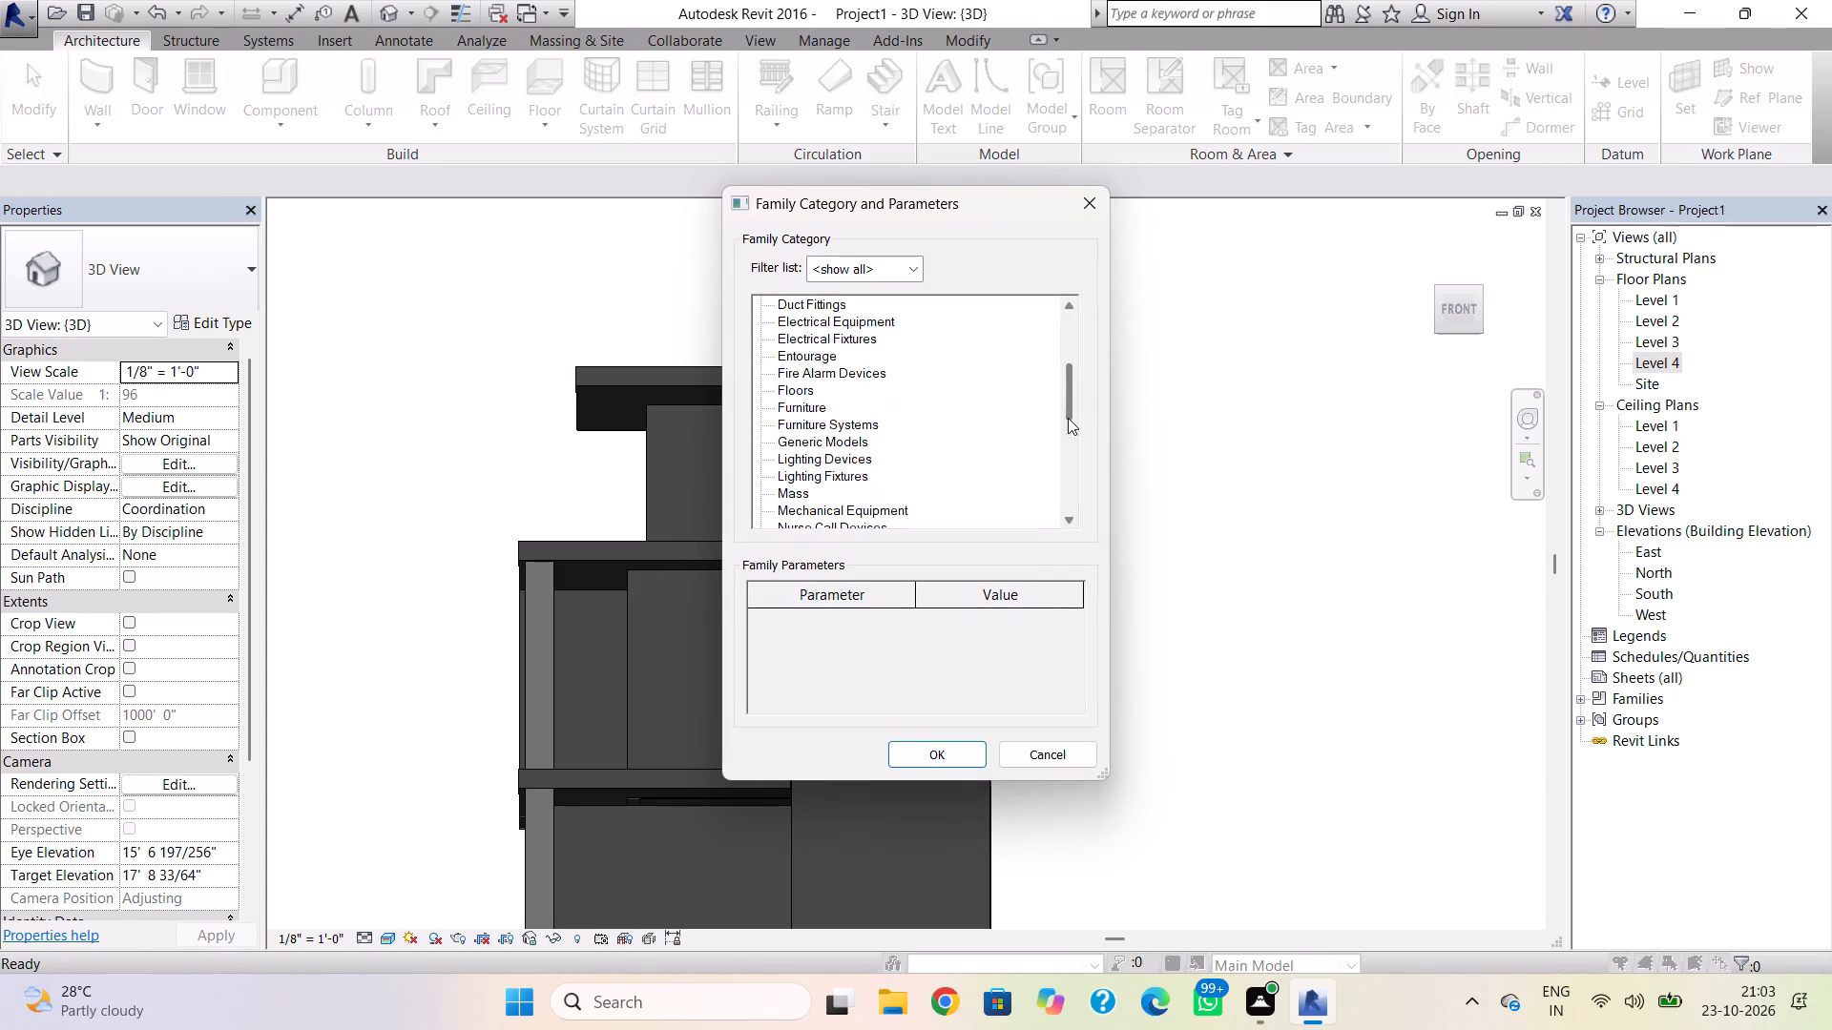
pyautogui.moveTo(1068, 418); pyautogui.dragTo(1072, 511)
pyautogui.click(807, 497)
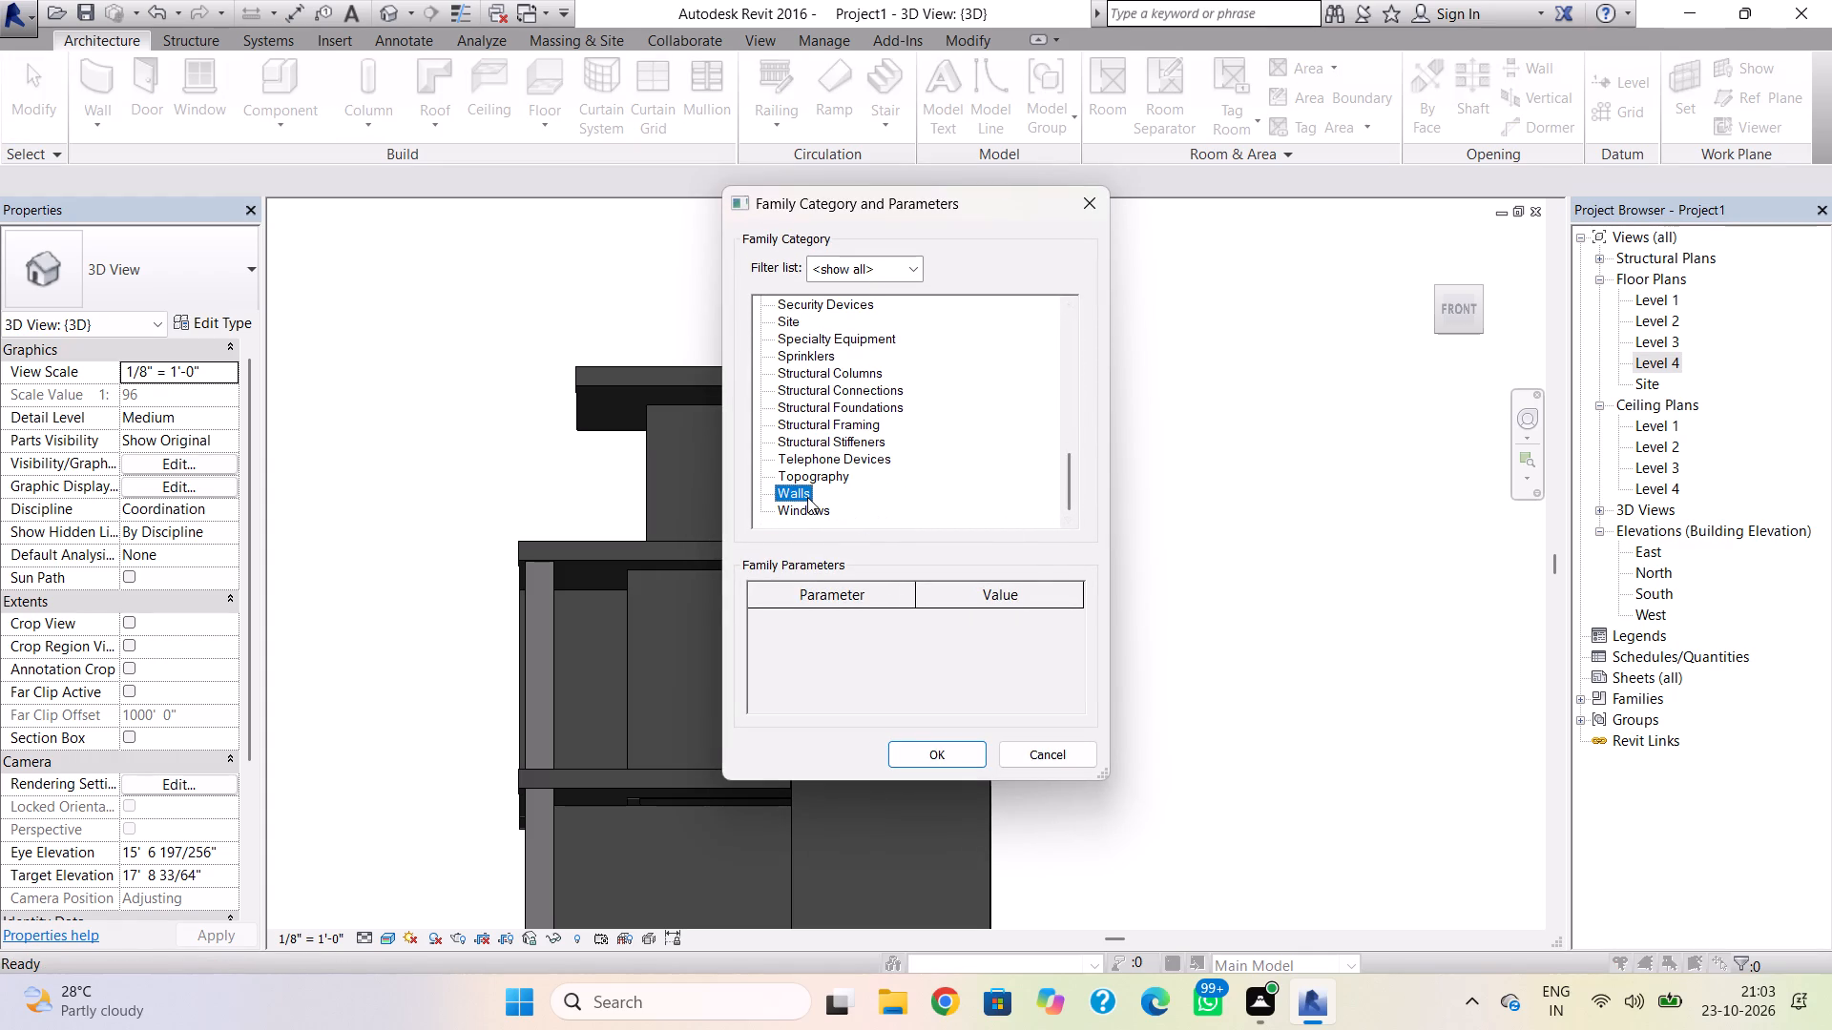
pyautogui.click(917, 751)
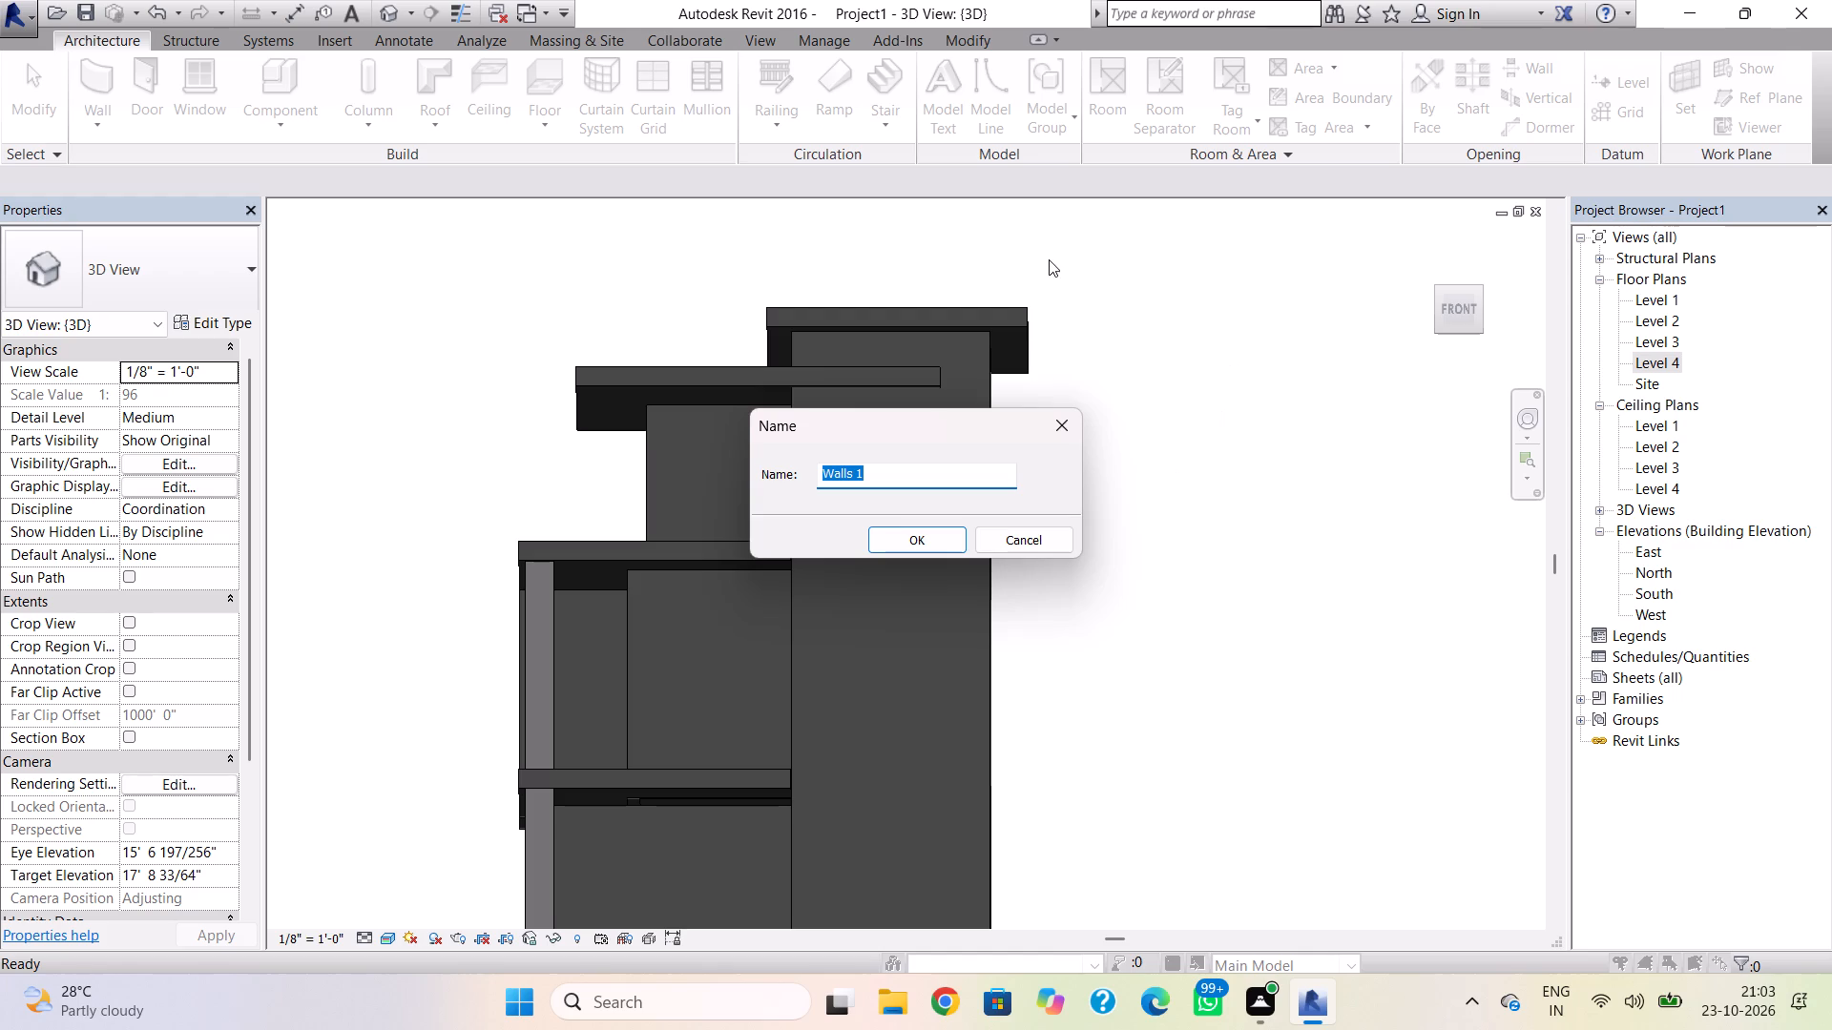
pyautogui.click(946, 536)
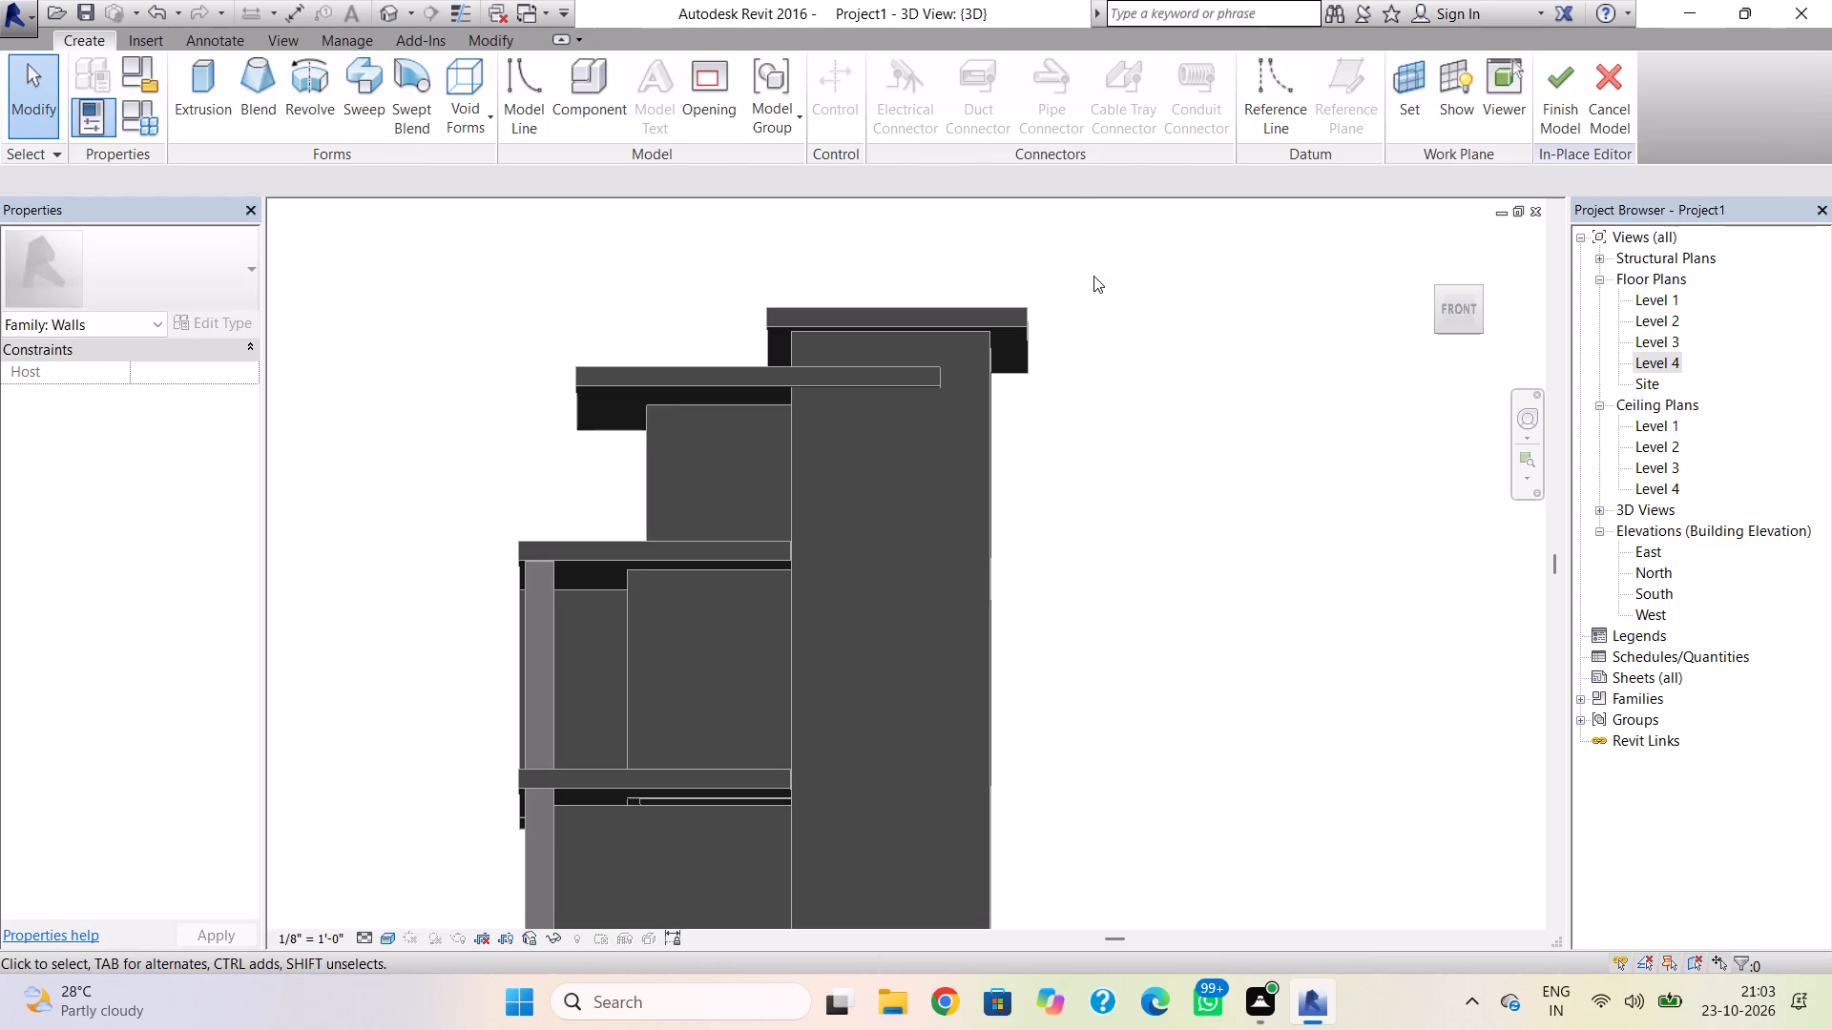
# Set the work plane by picking the front face of the tall block's south wall.
pyautogui.click(1417, 85)
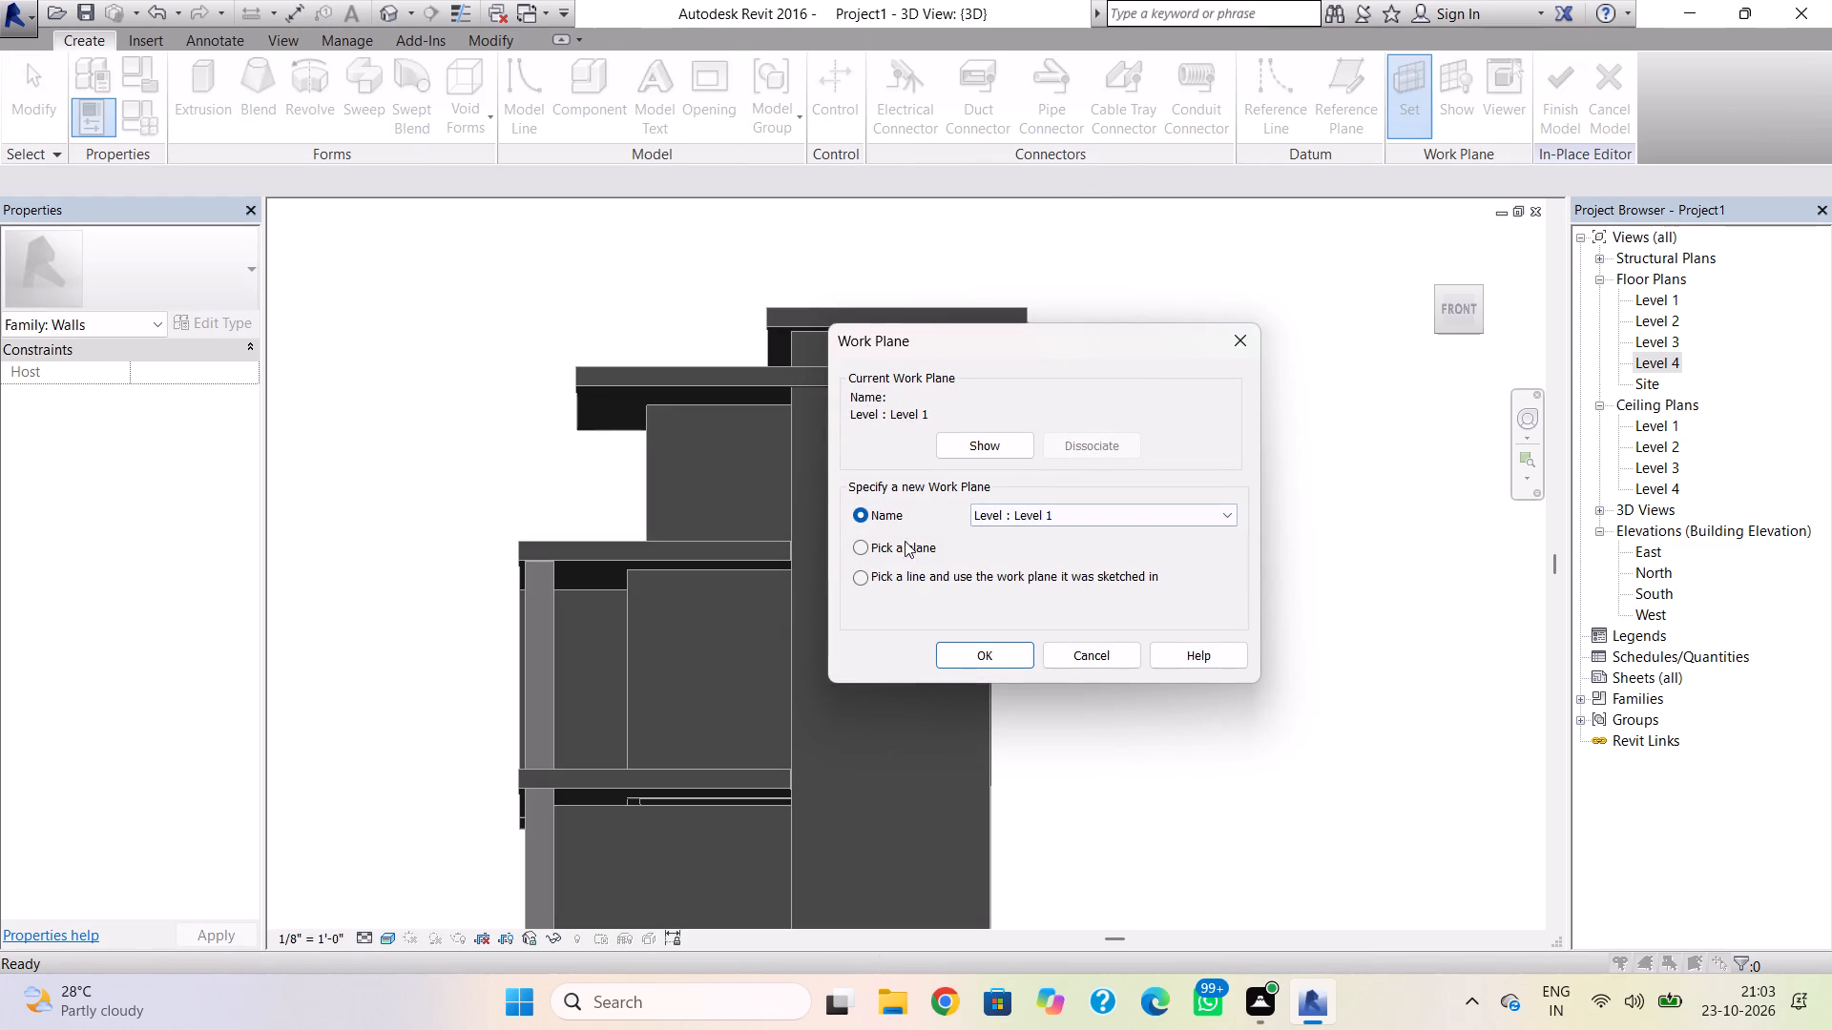
pyautogui.click(858, 544)
pyautogui.click(947, 650)
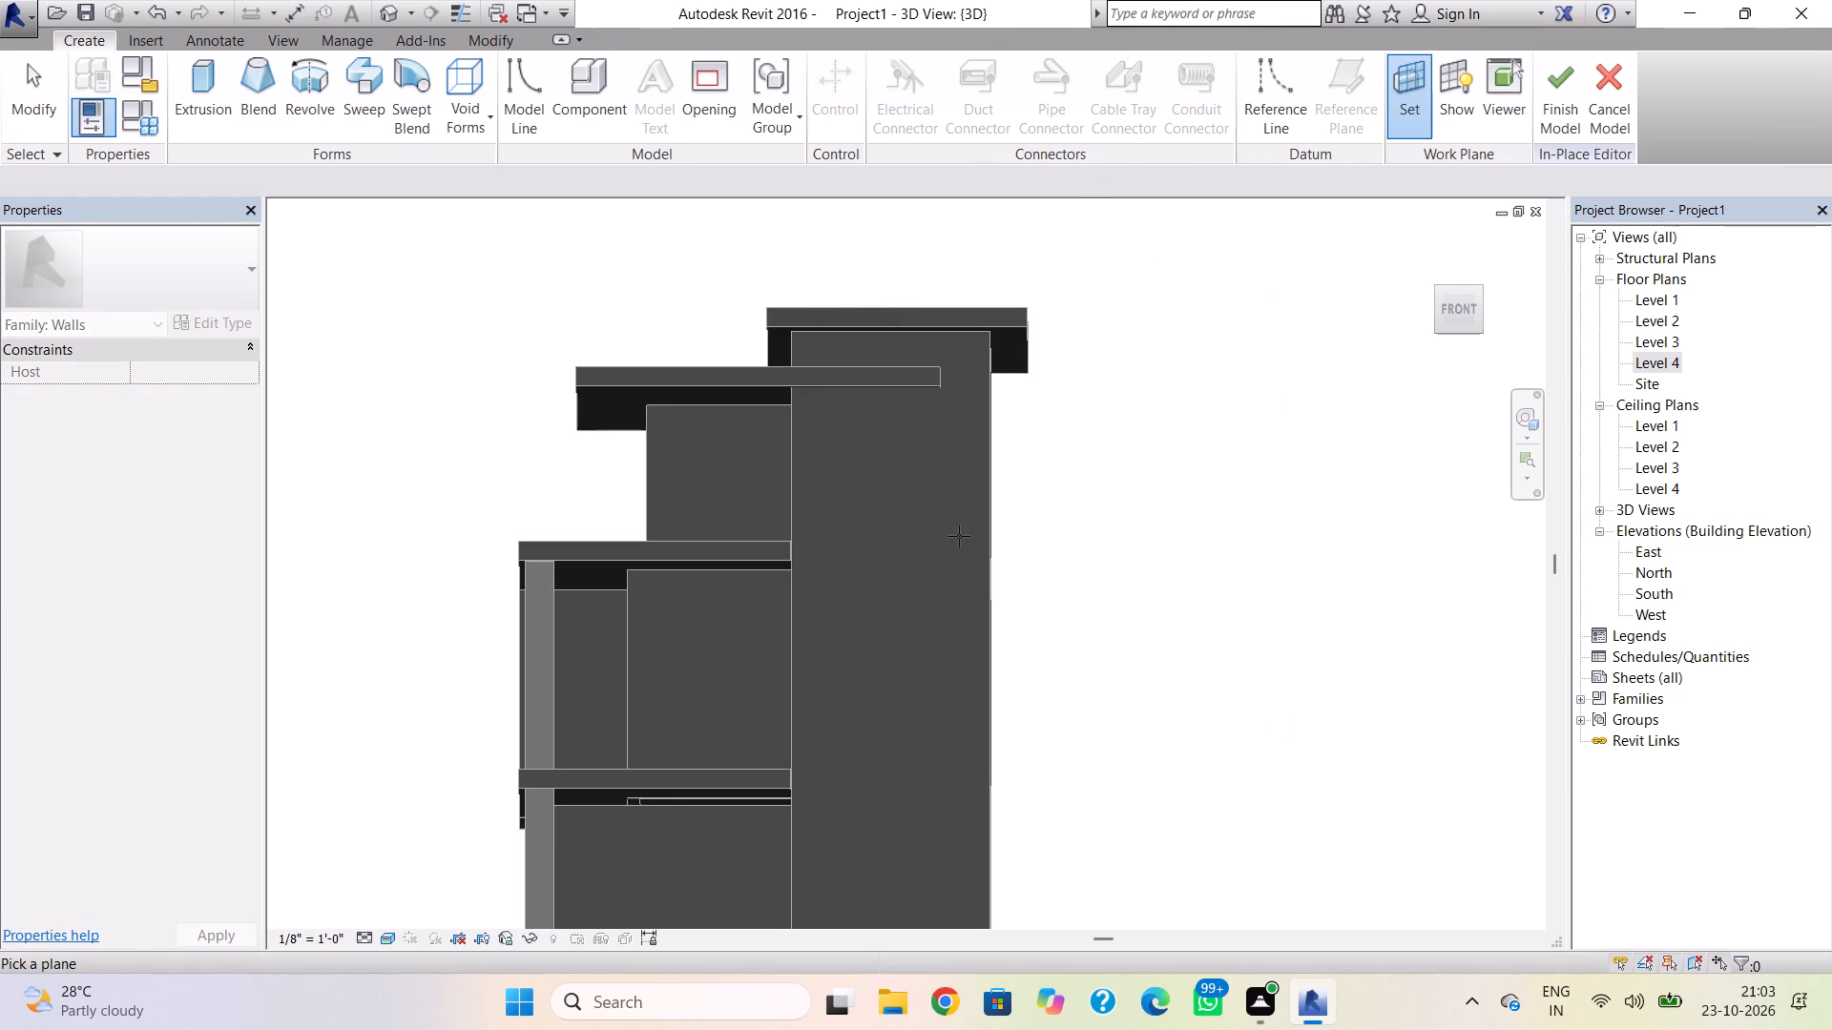
pyautogui.click(943, 341)
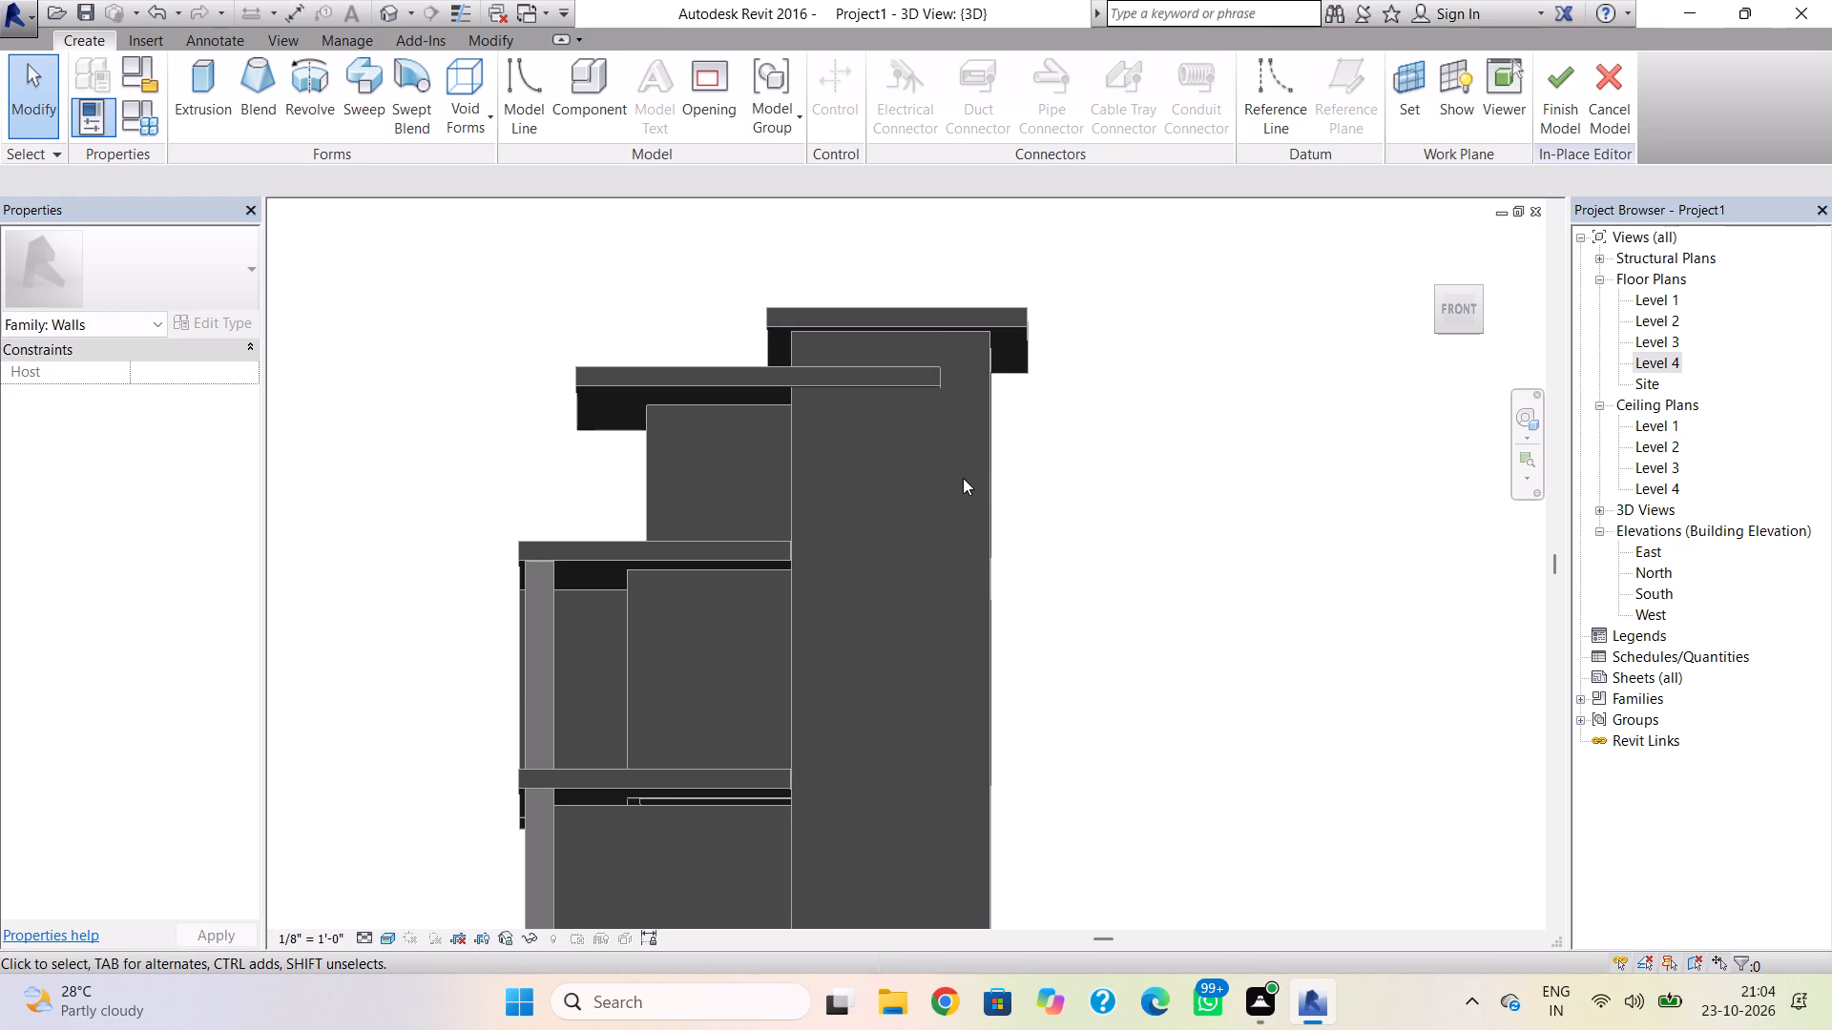
# Start an extrusion and sketch a rectangle about 19'-1" by 1'-0" over the lowered roof's front edge.
pyautogui.click(206, 94)
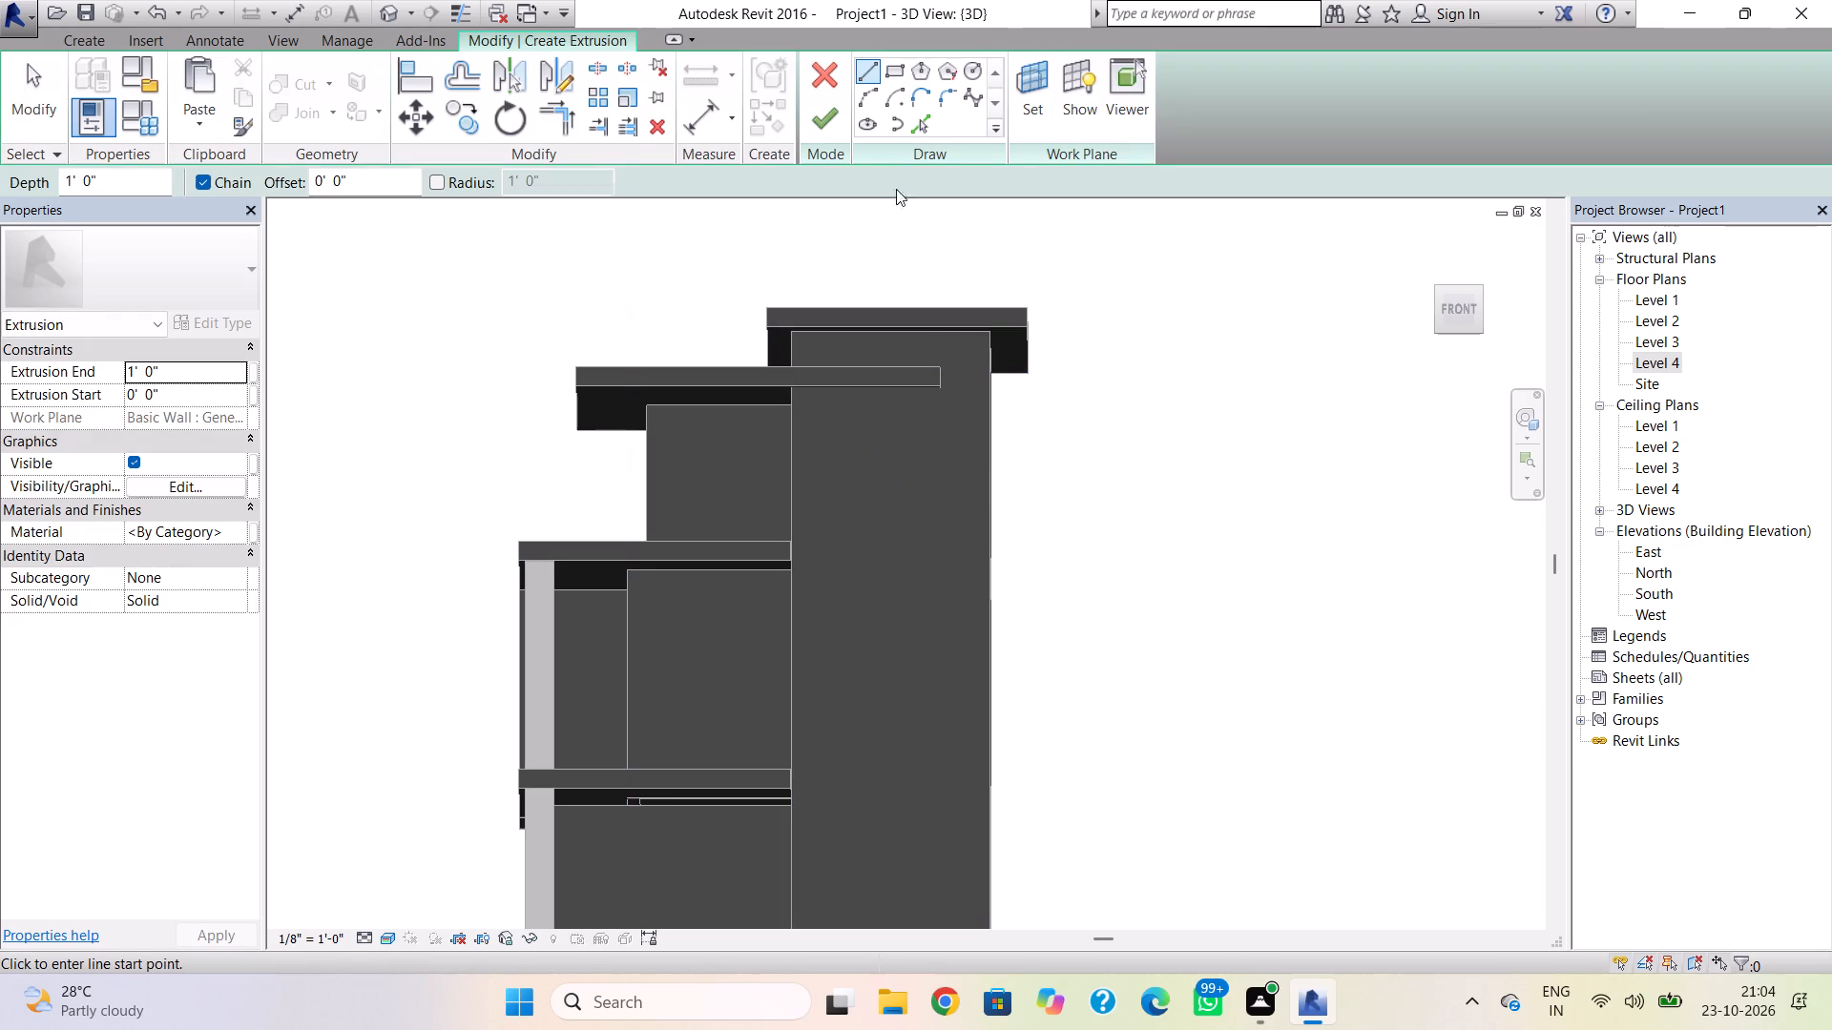
pyautogui.click(895, 68)
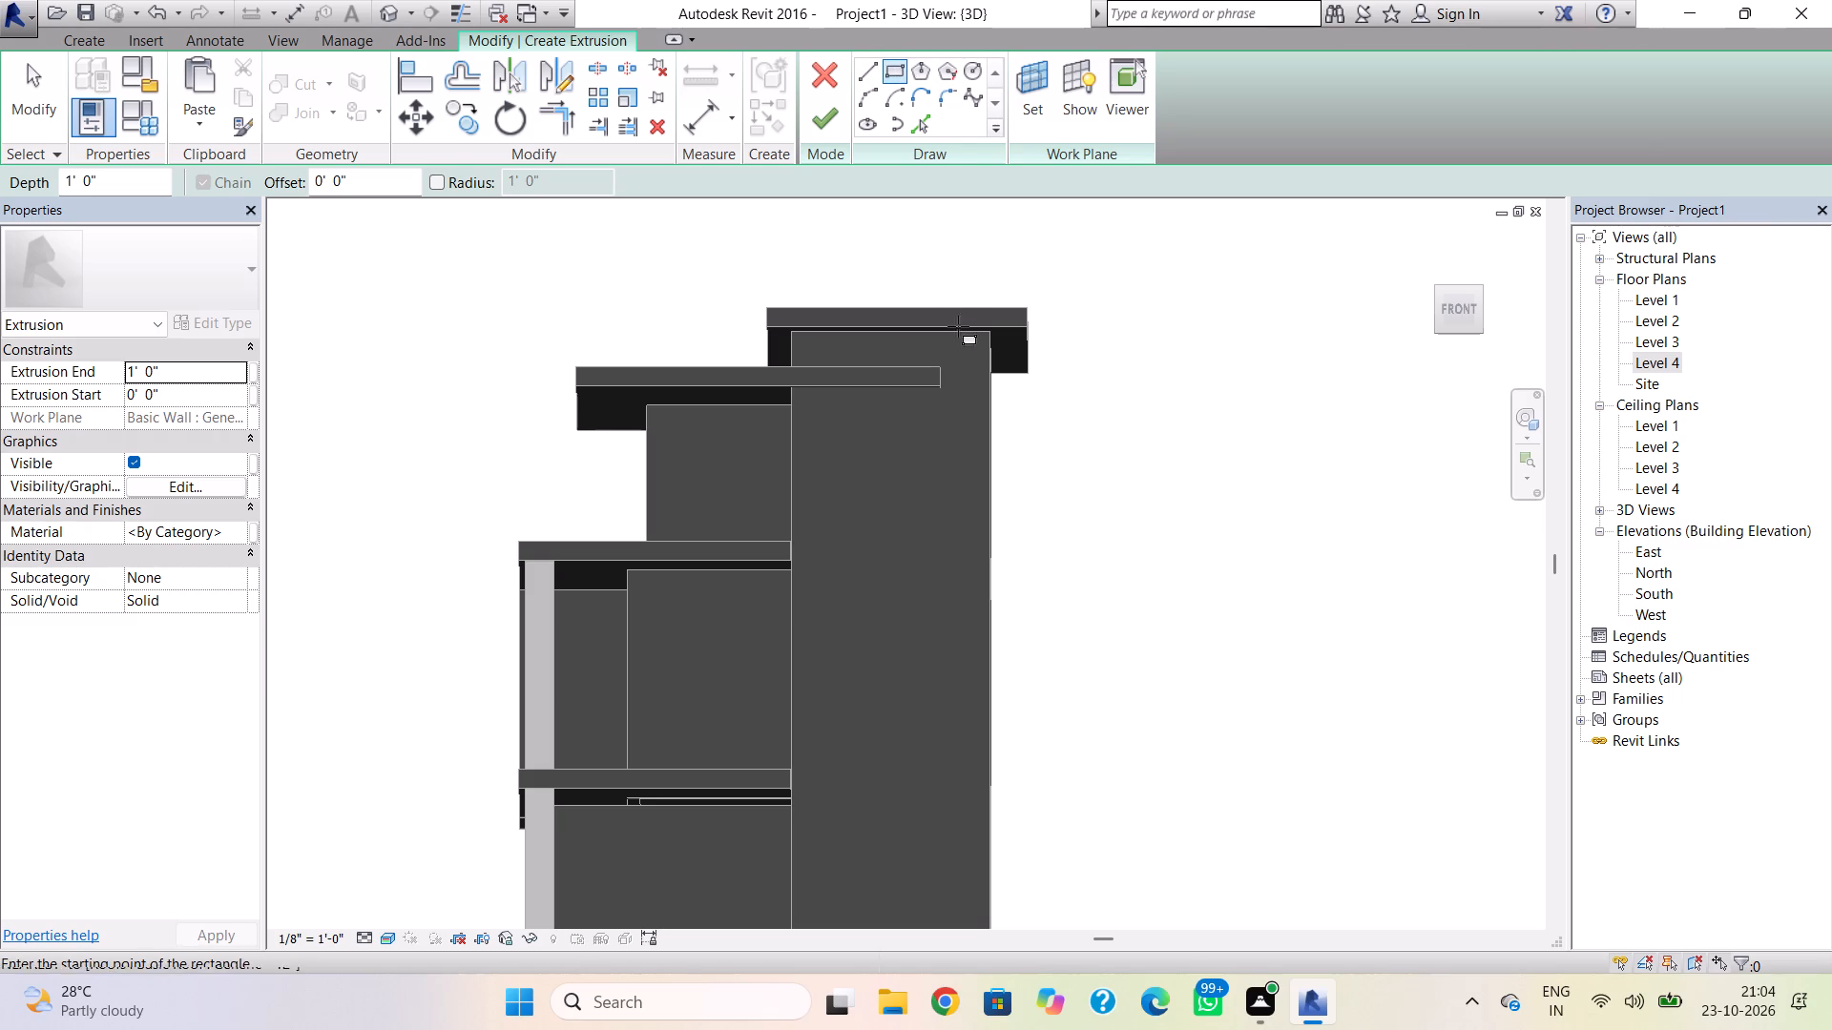
pyautogui.click(926, 388)
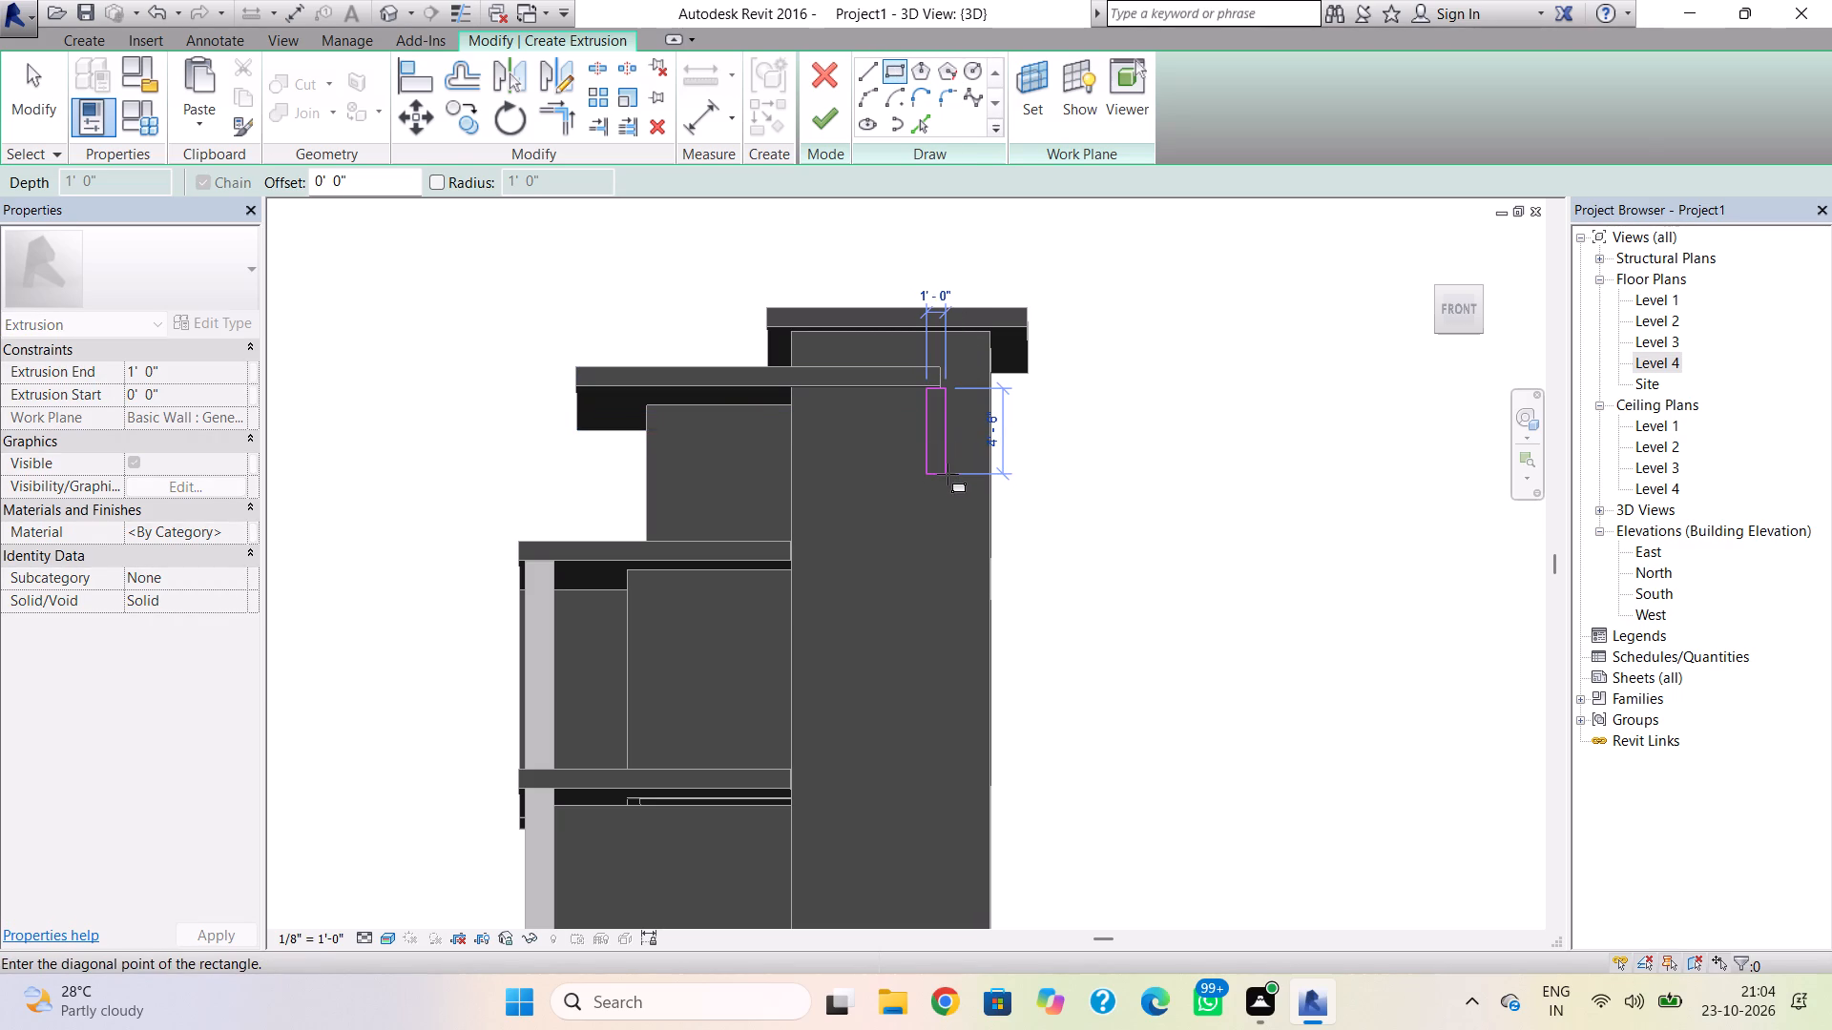
pyautogui.press('Escape')
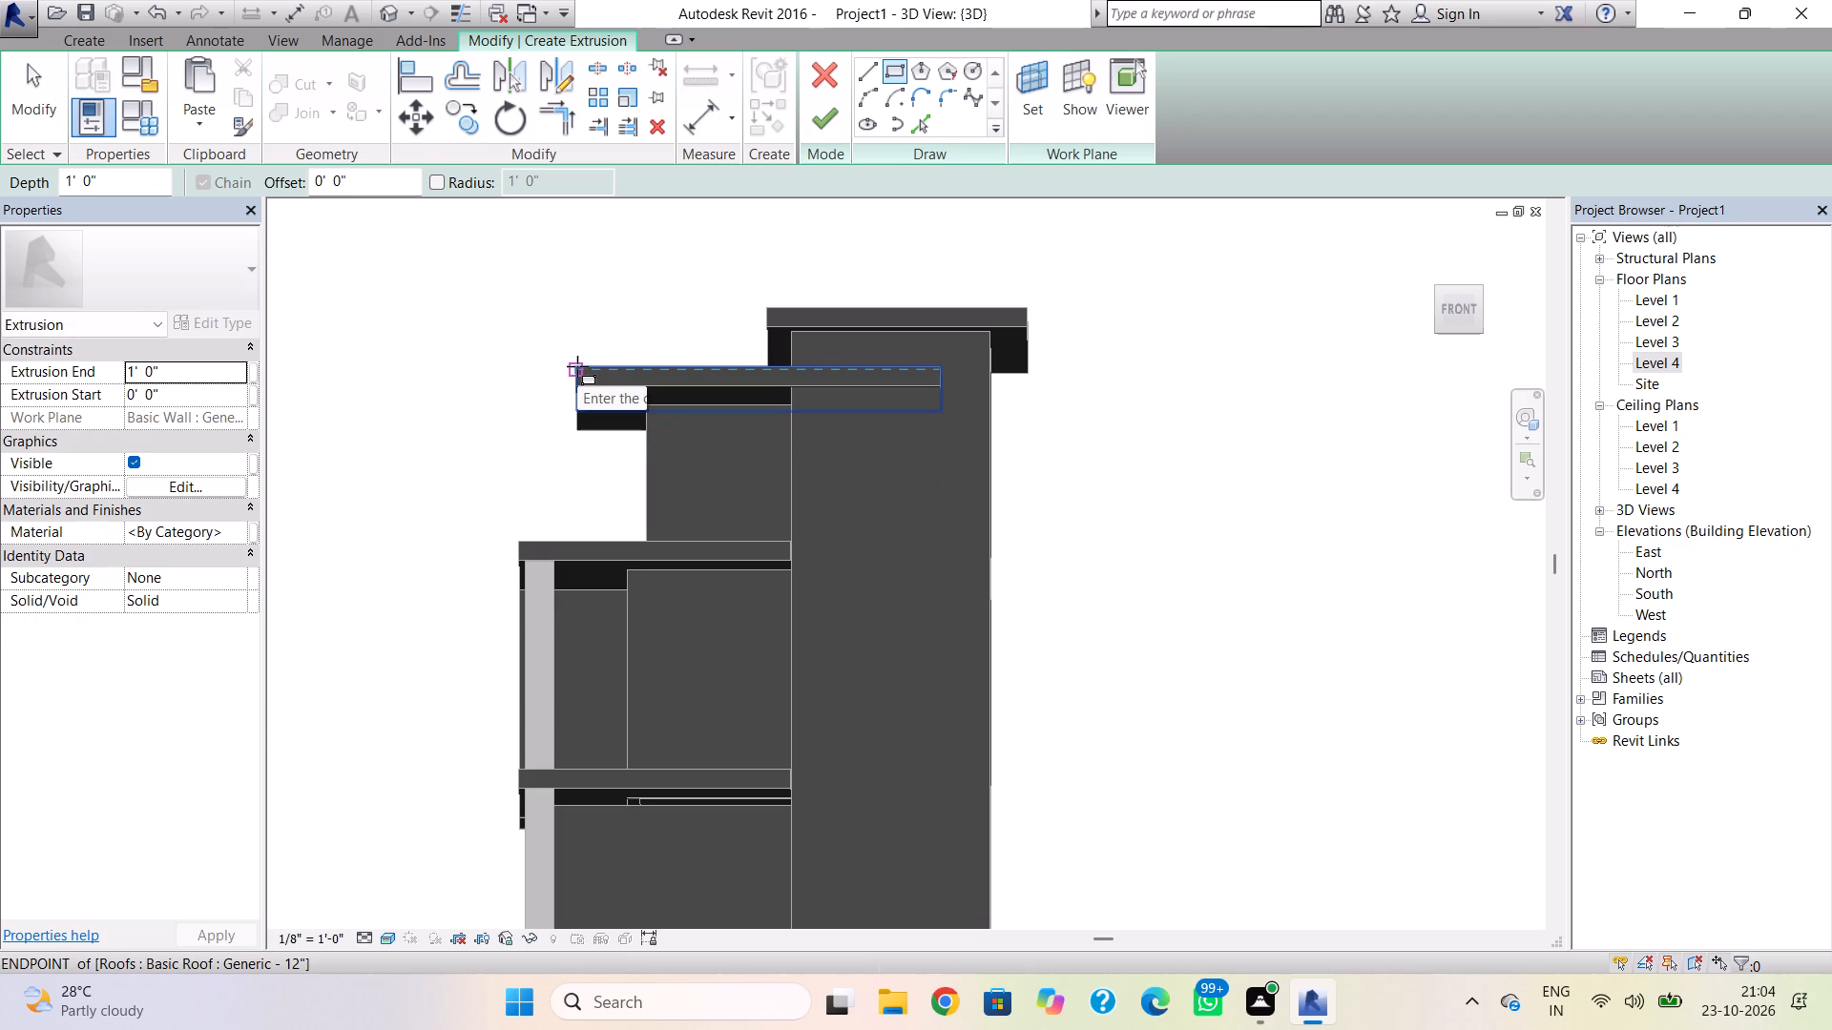
pyautogui.click(577, 366)
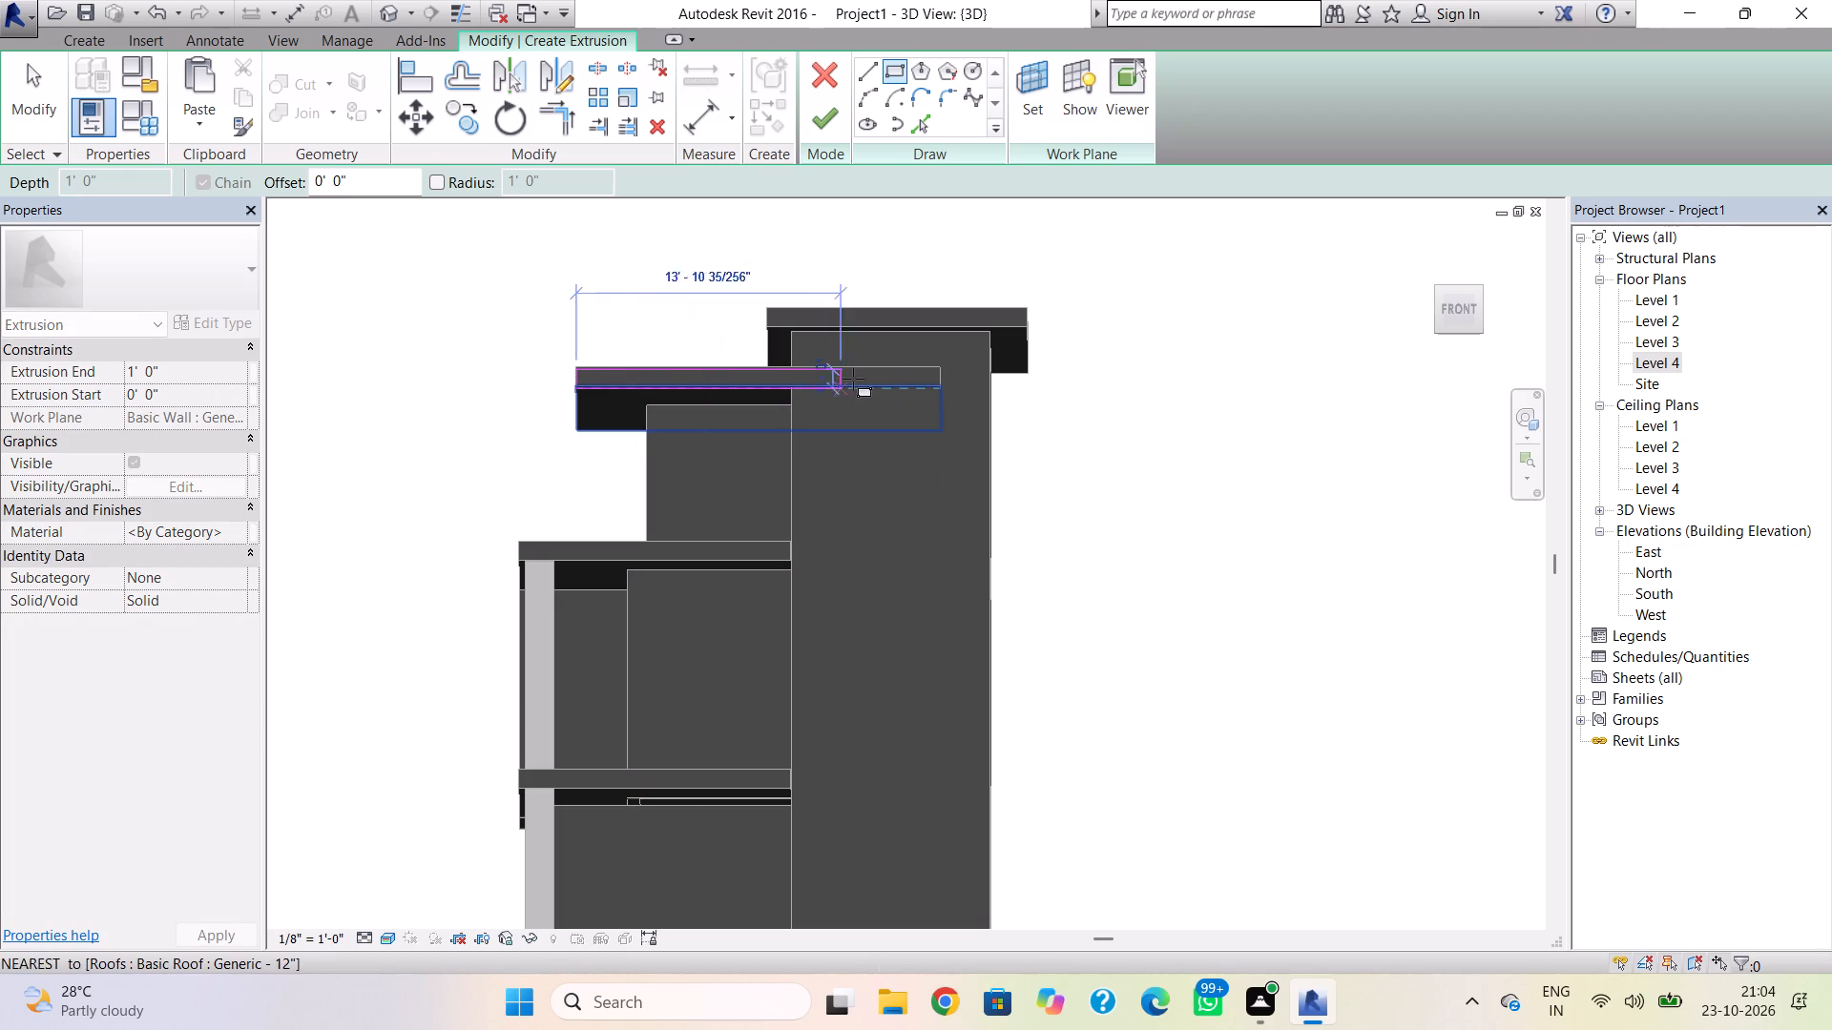
pyautogui.click(951, 383)
# Sketch a narrow vertical rectangle about 10" wide from beneath the roof band's east end down to the ground slab.
pyautogui.click(925, 388)
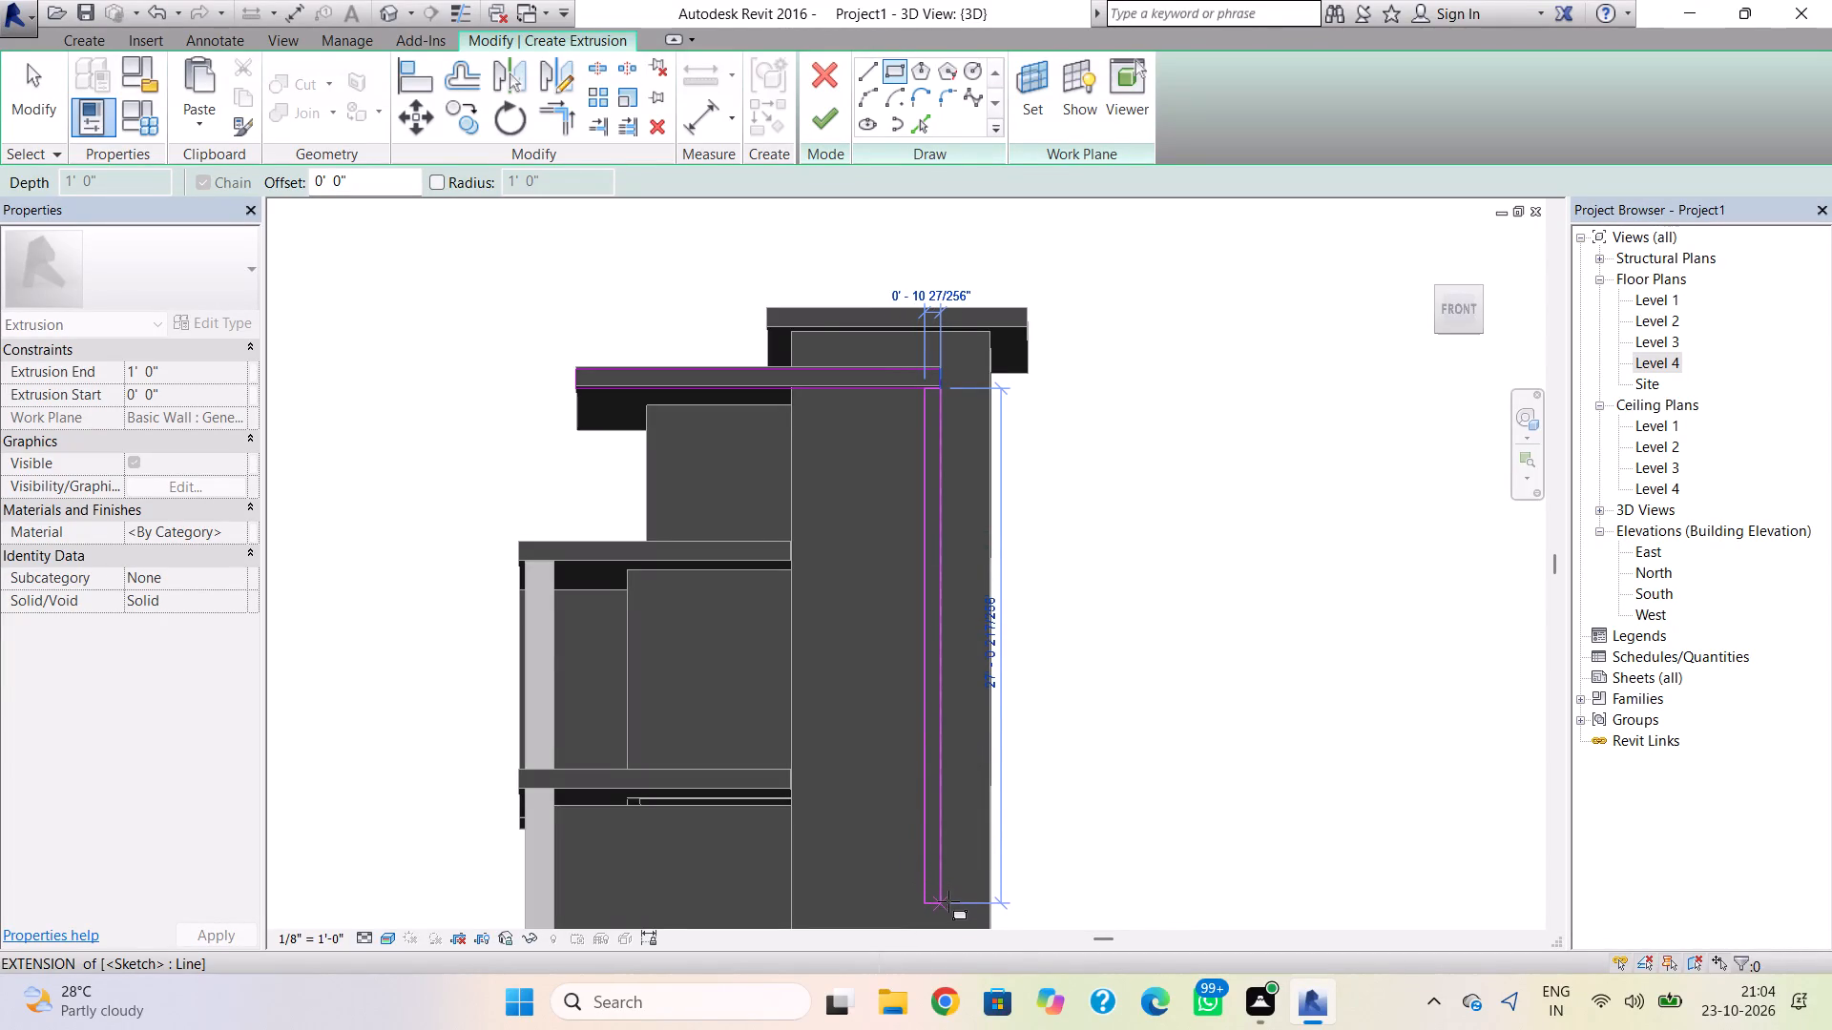
pyautogui.moveTo(948, 901); pyautogui.dragTo(953, 754, button='middle')
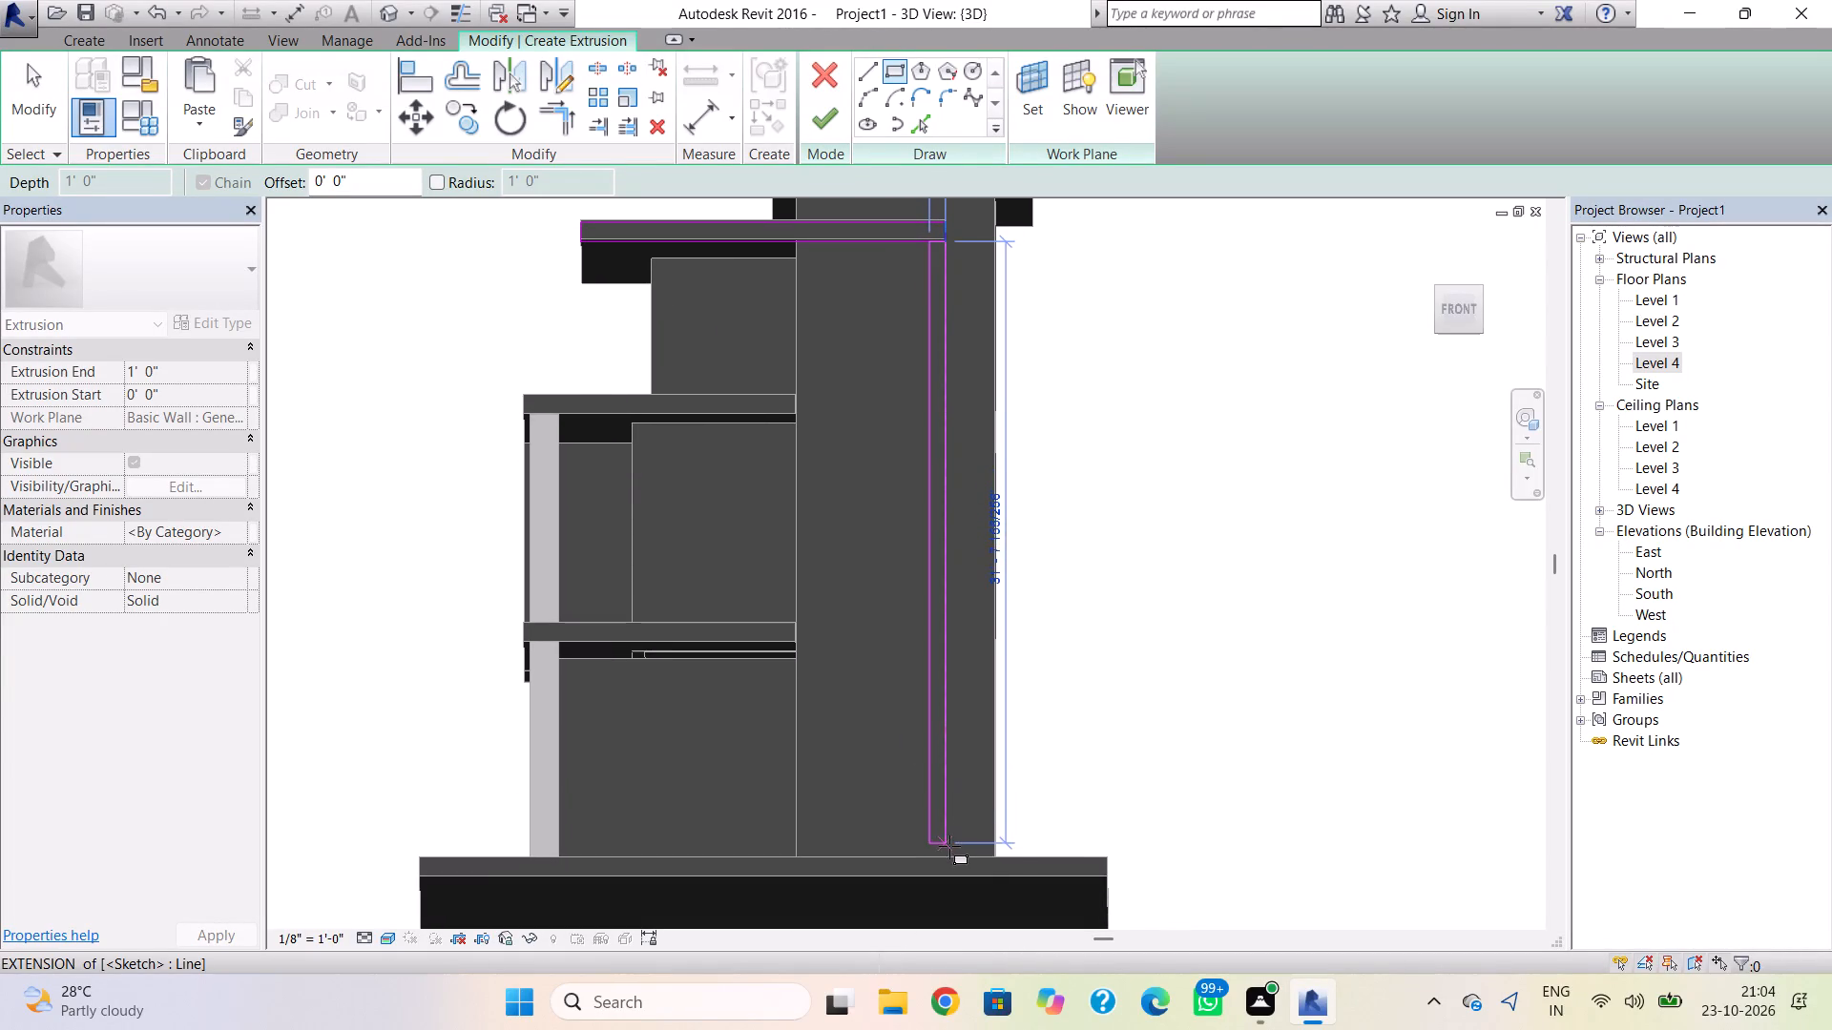
pyautogui.click(949, 857)
pyautogui.press('Escape')
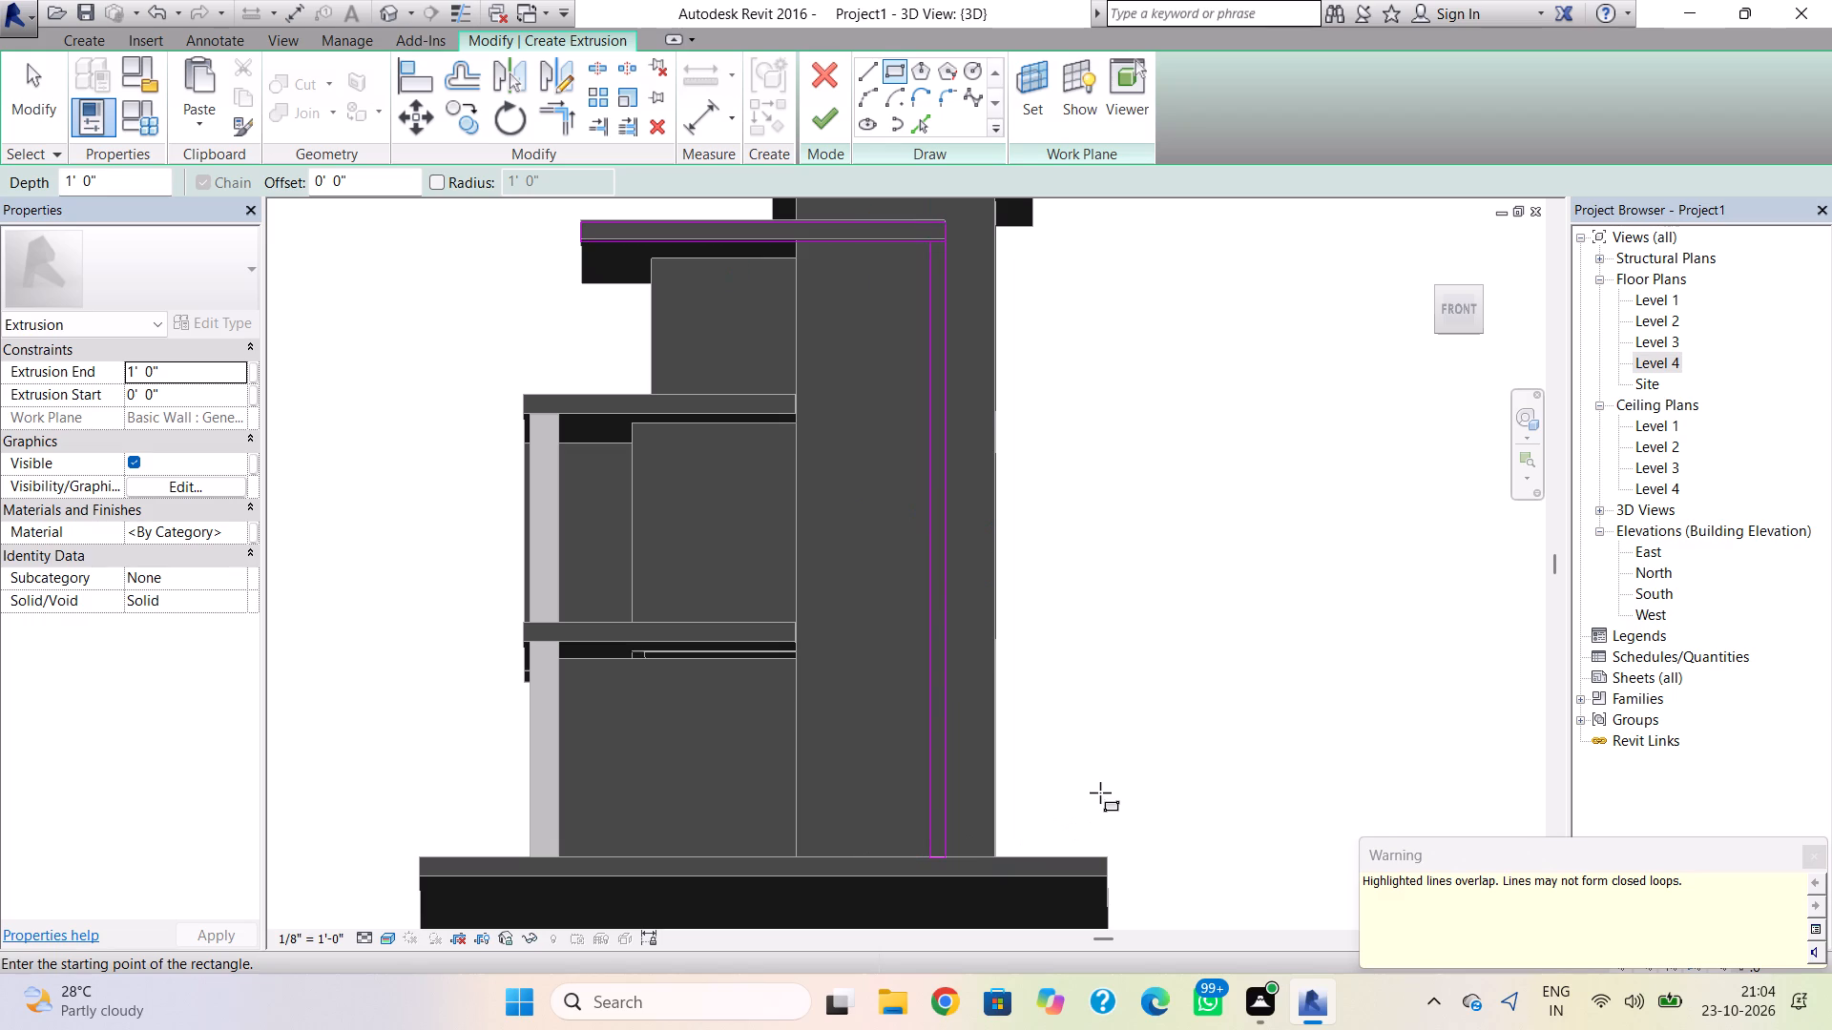
# Remove the overlapping line where the rectangles meet and shorten the band's bottom line to the strip's inner edge, forming one L-shaped loop.
pyautogui.keyDown('shift'); pyautogui.moveTo(1104, 785); pyautogui.dragTo(1110, 880, button='right'); pyautogui.keyUp('shift')
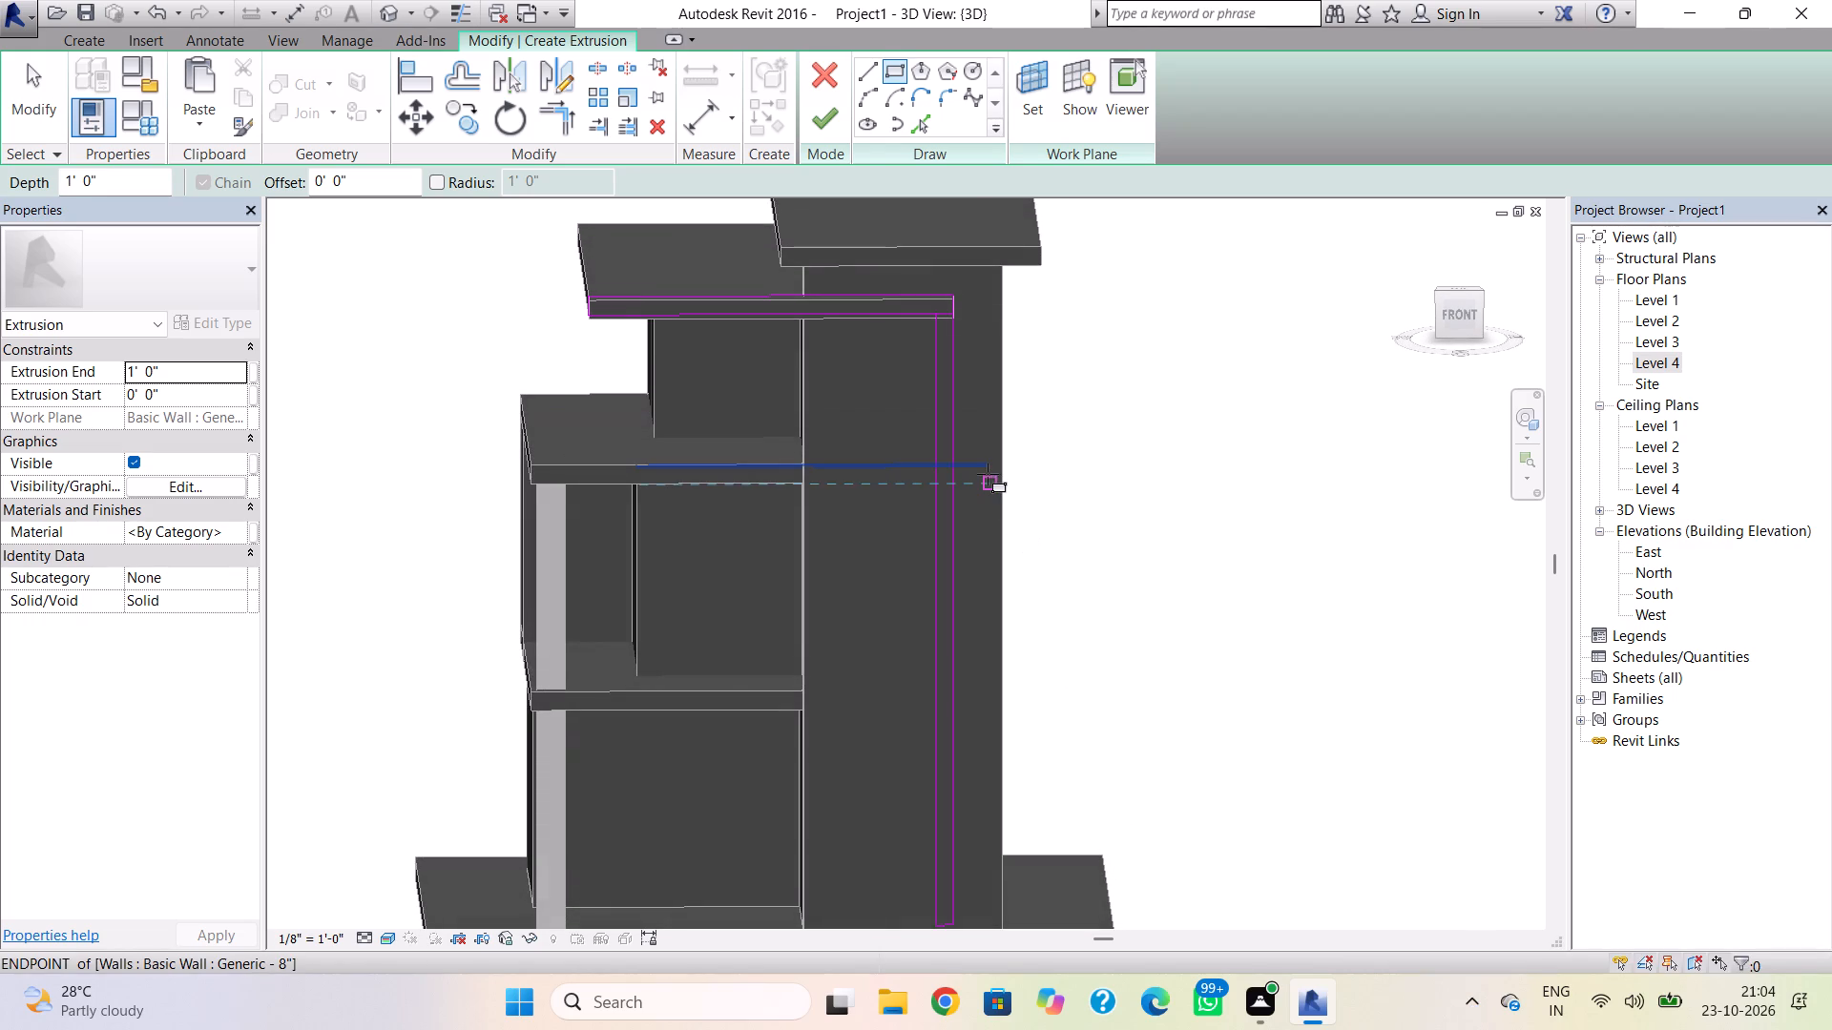
pyautogui.press('Escape')
pyautogui.scroll(5, 925, 336)
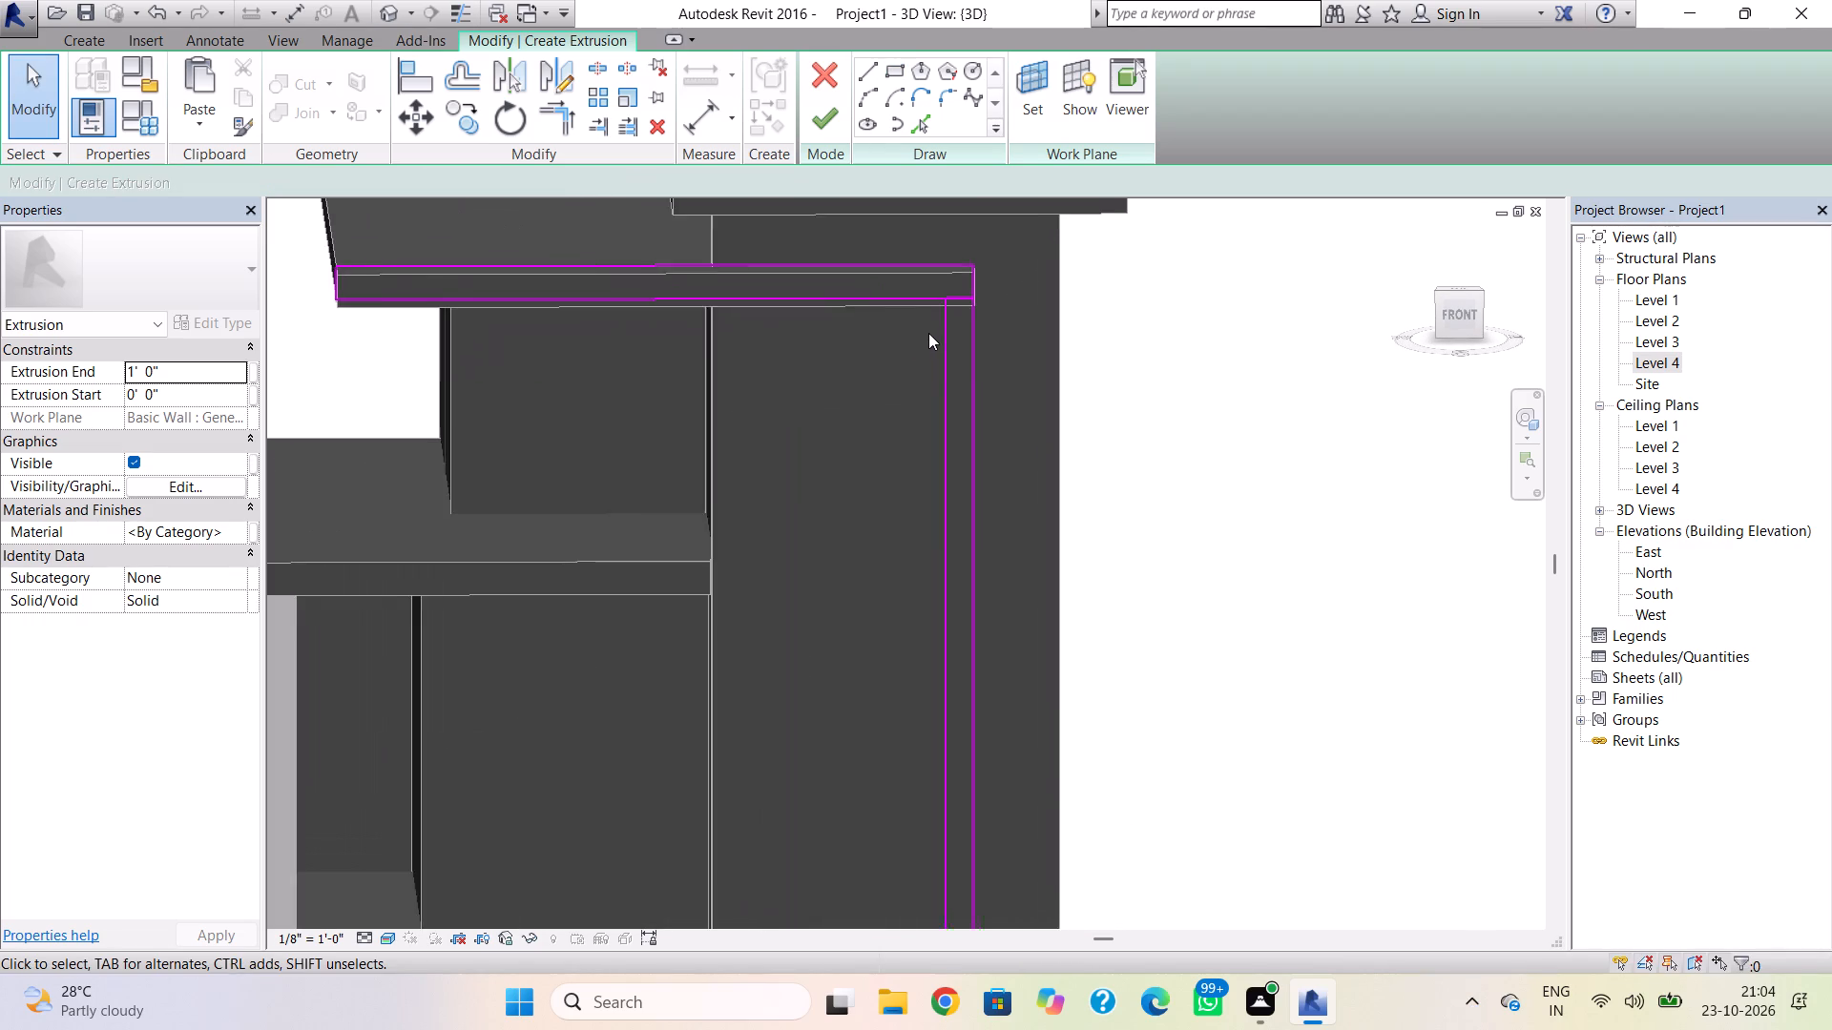
pyautogui.click(966, 286)
pyautogui.press('Delete')
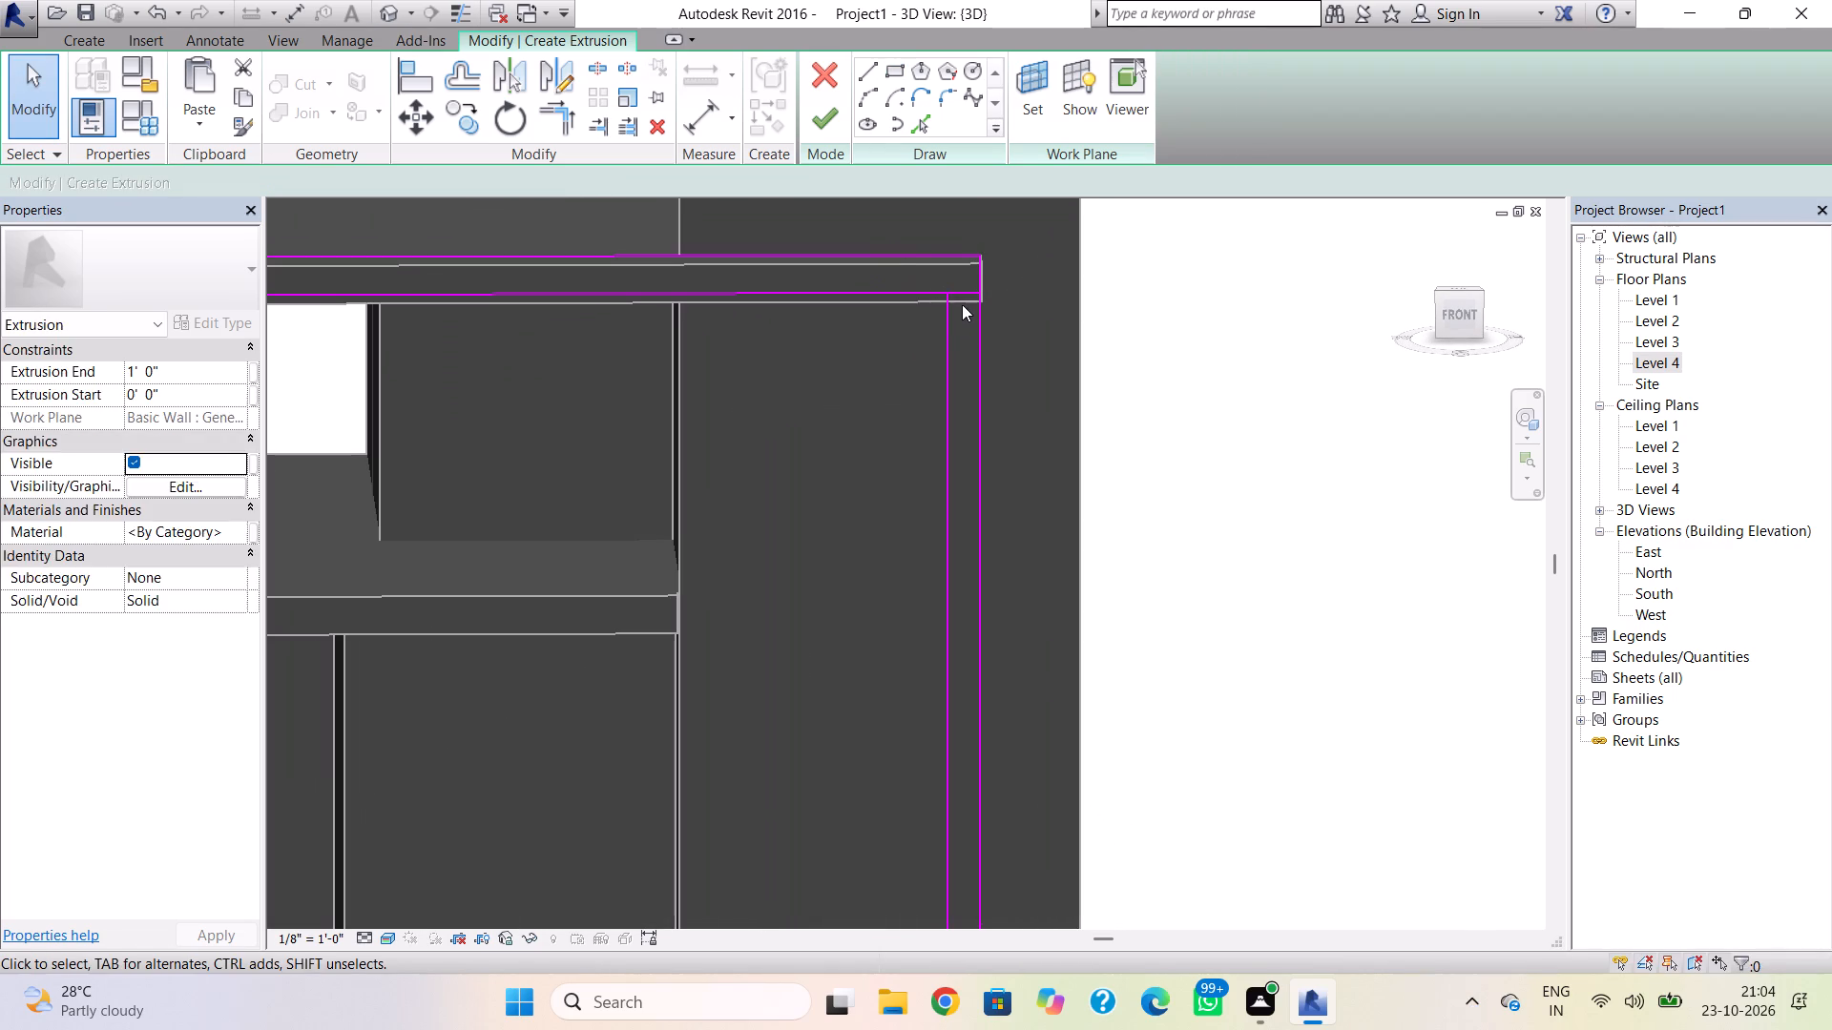
pyautogui.click(962, 291)
pyautogui.moveTo(980, 291); pyautogui.dragTo(950, 291)
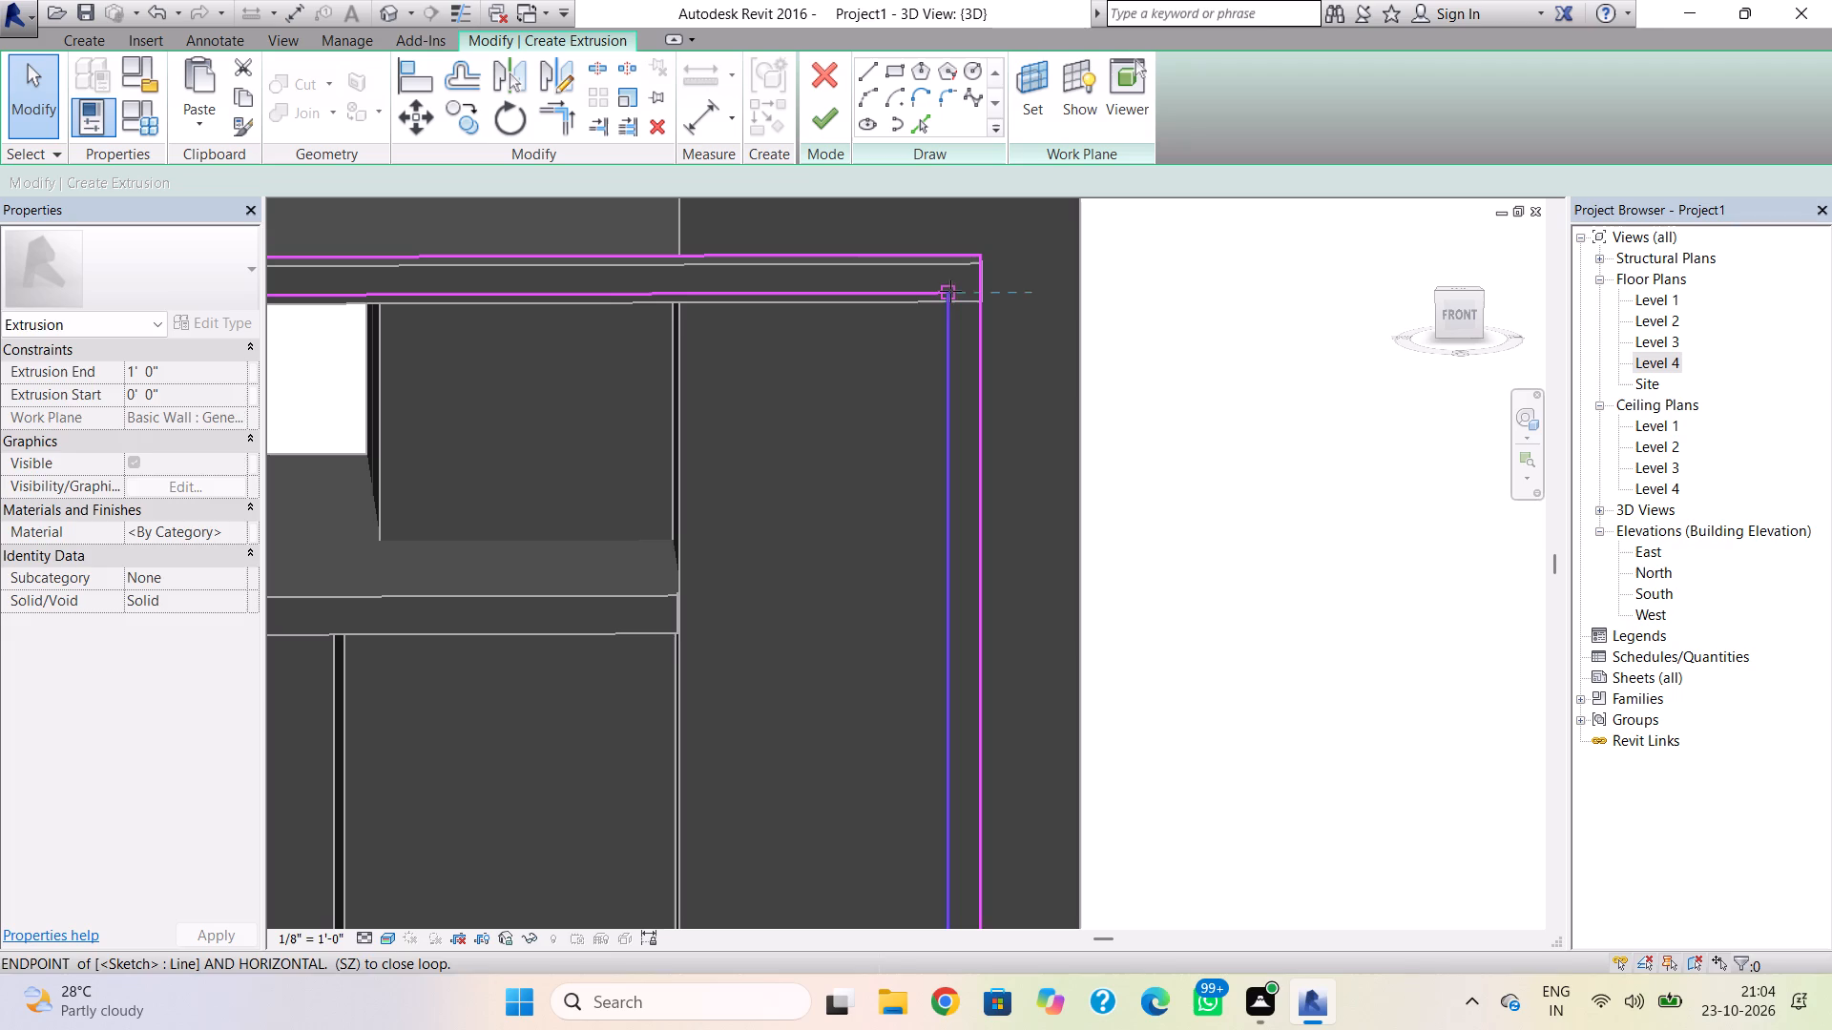
pyautogui.moveTo(950, 291); pyautogui.dragTo(947, 291)
# In the front view, nudge the L-shaped profile's east, bottom, inner and top edges slightly outward, making the top edge 19'-3" long.
pyautogui.click(1458, 326)
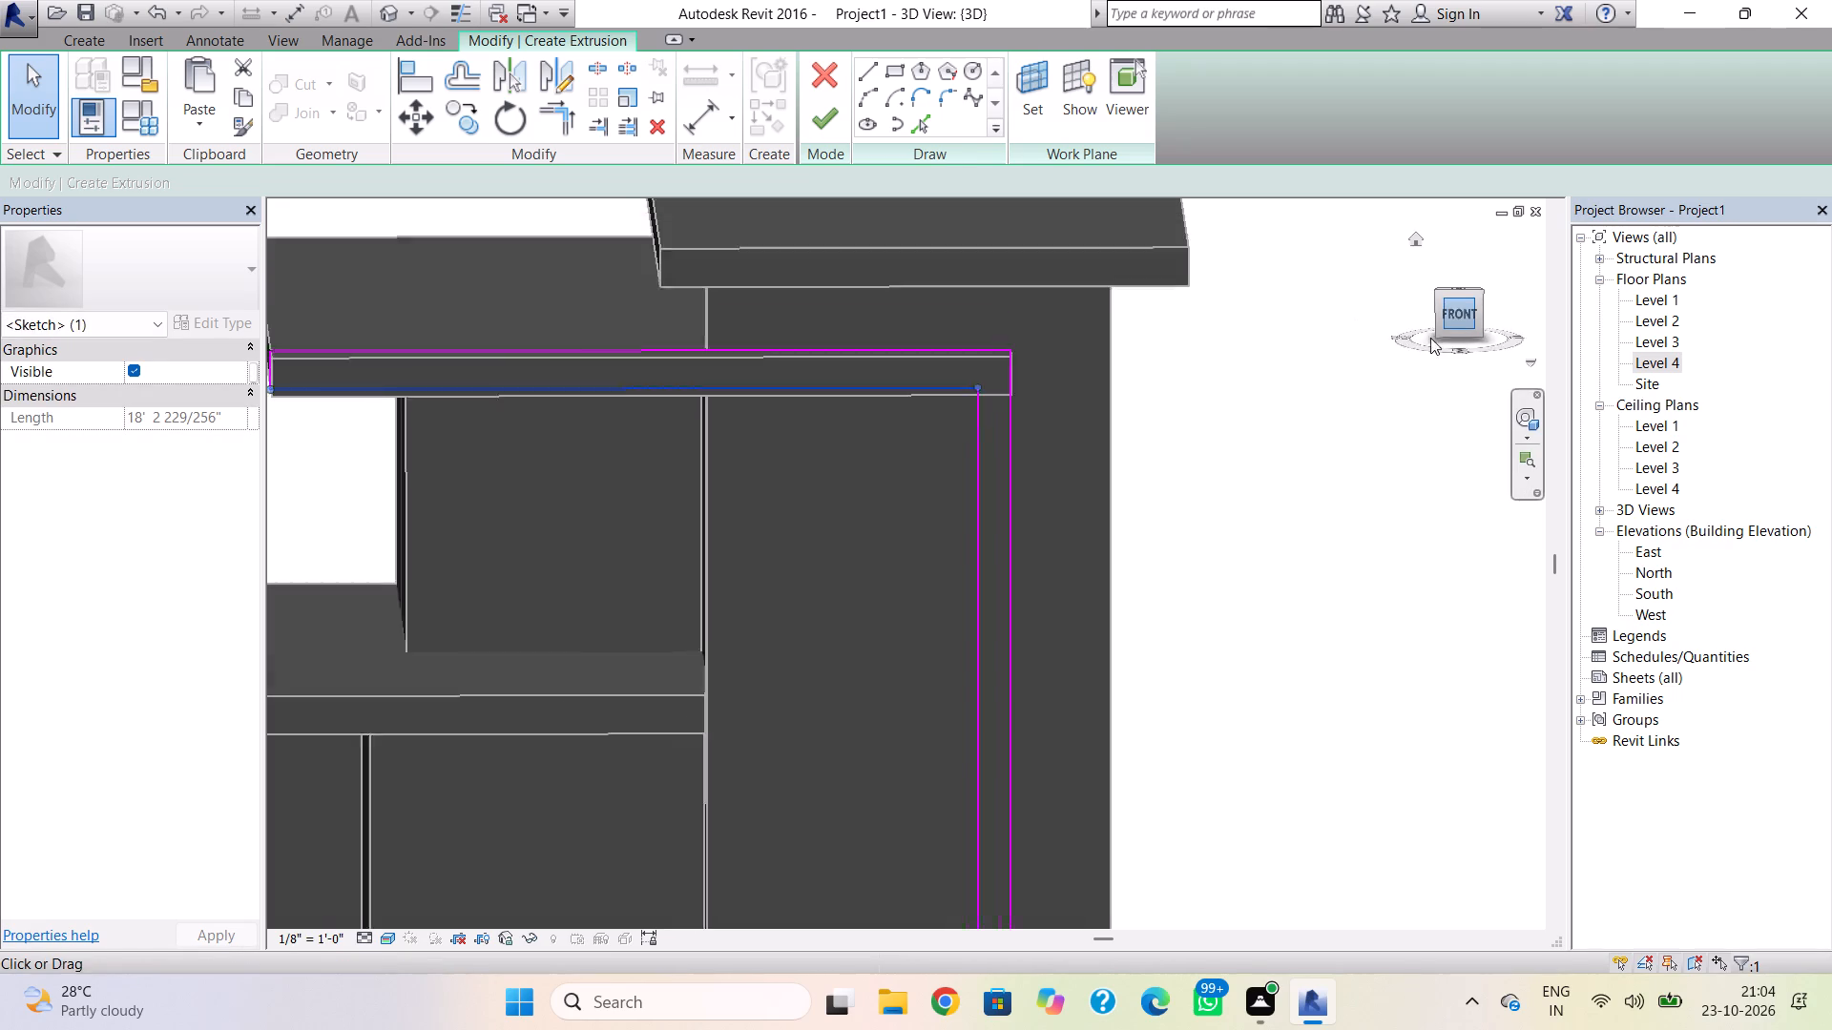
pyautogui.scroll(4, 1176, 518)
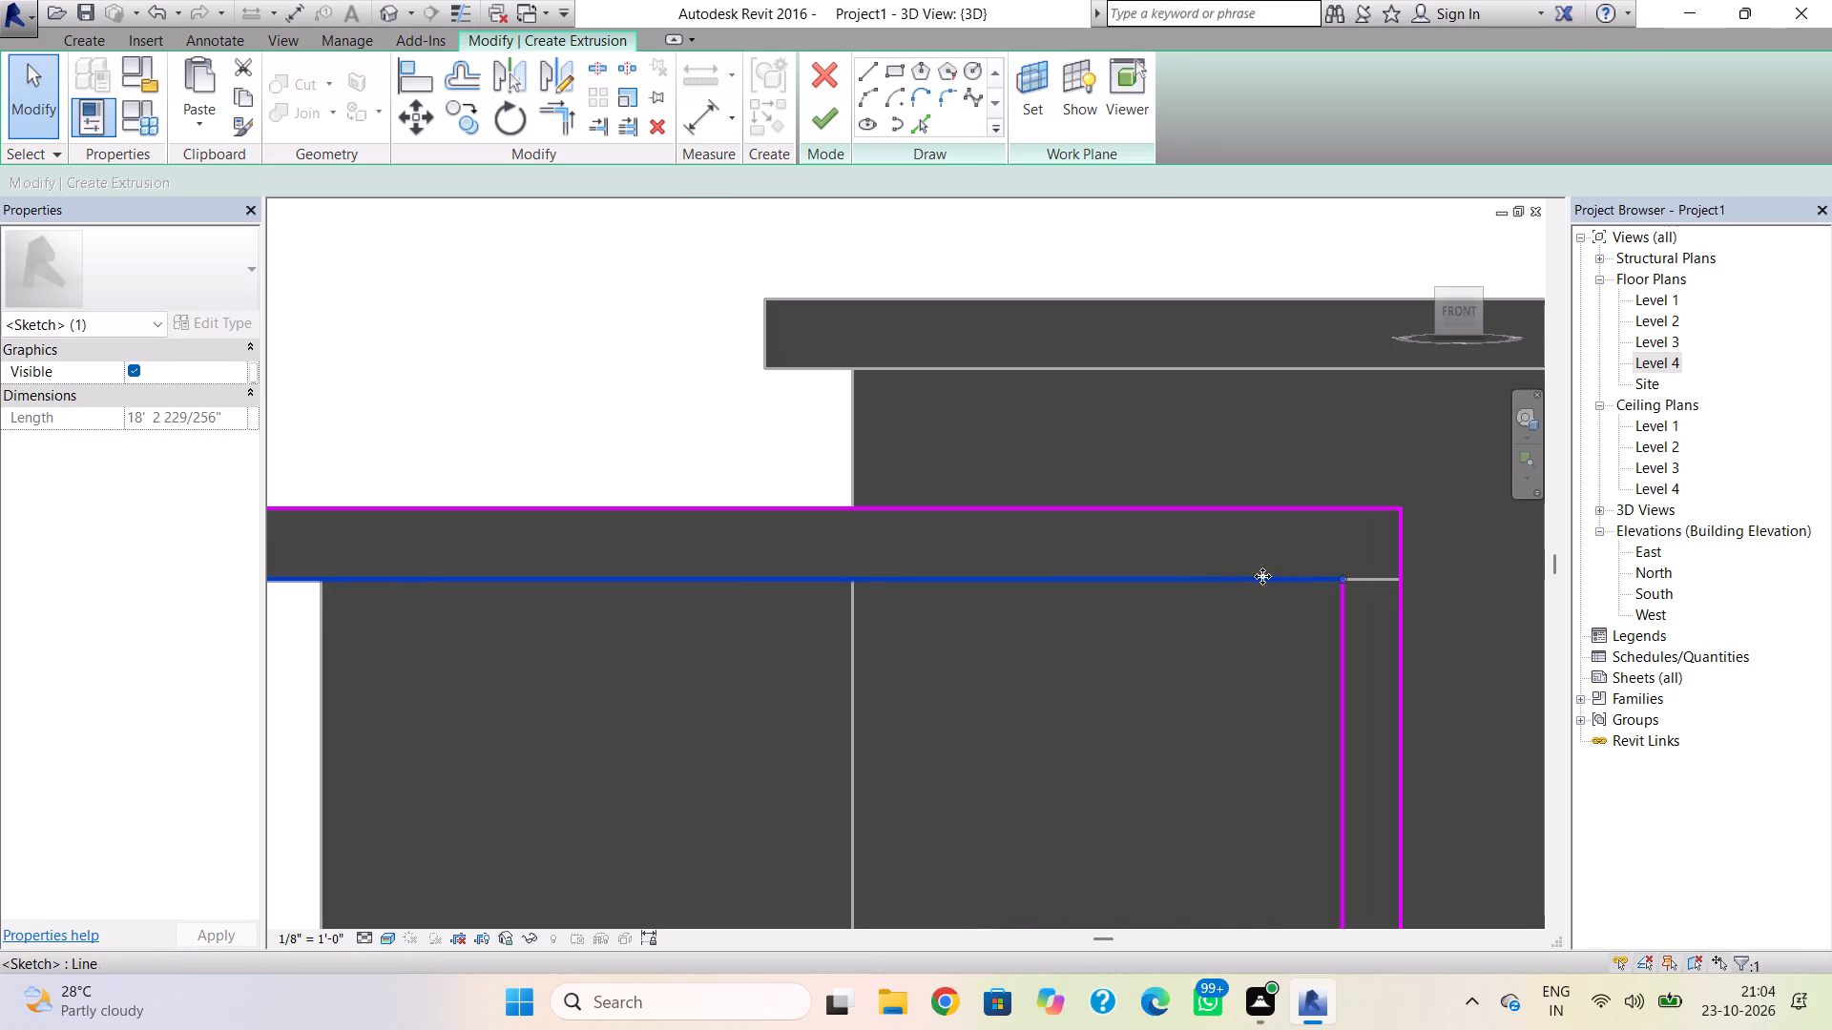
pyautogui.click(1206, 608)
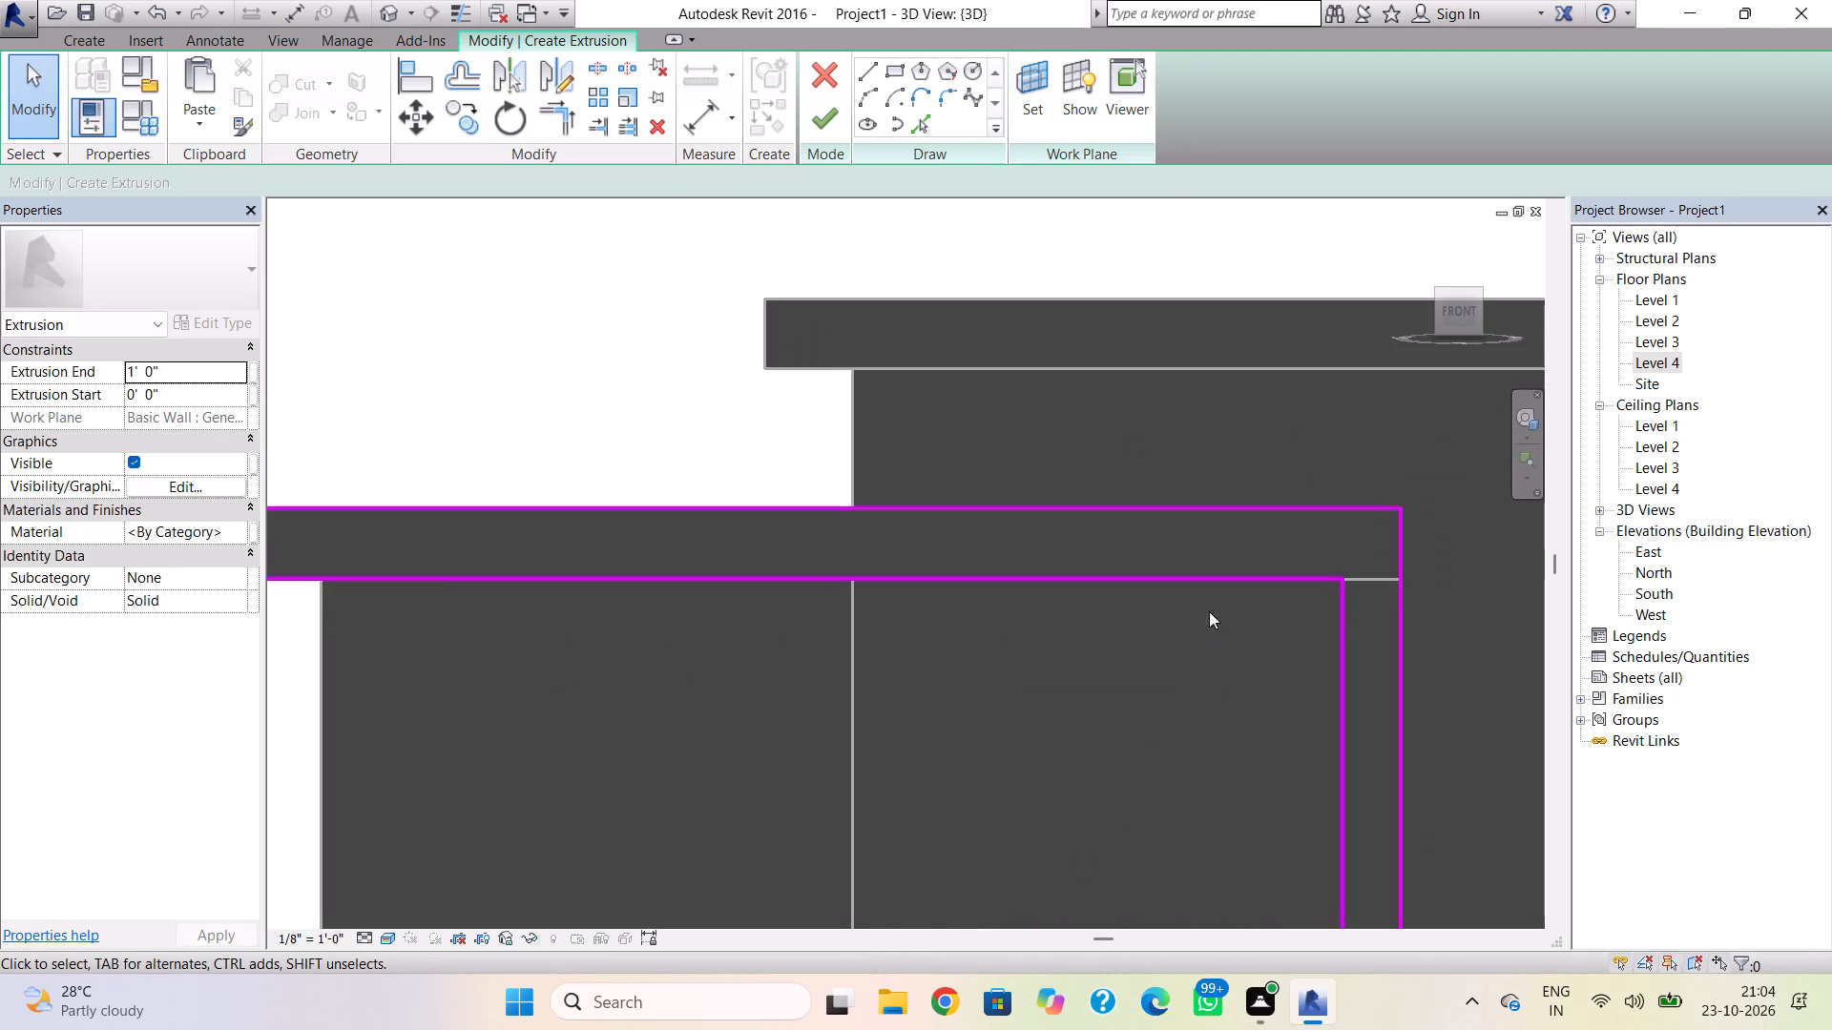
pyautogui.scroll(-3, 1168, 611)
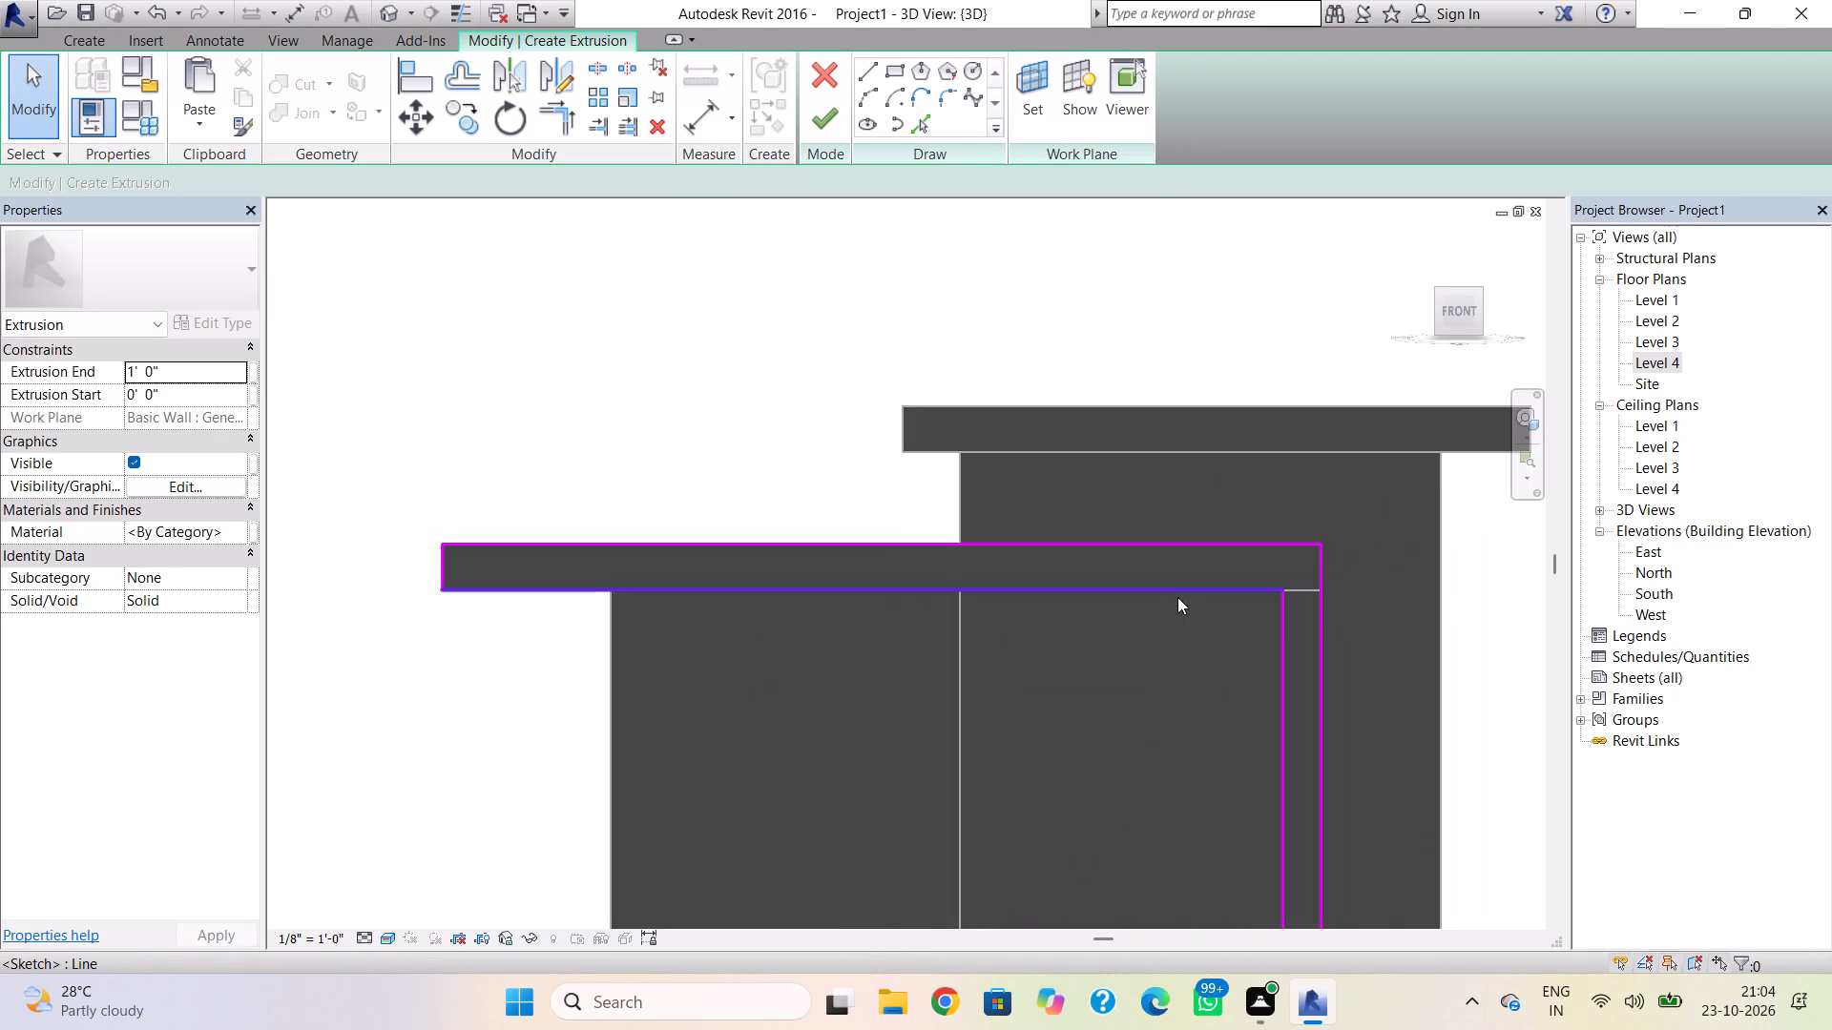
pyautogui.click(1325, 556)
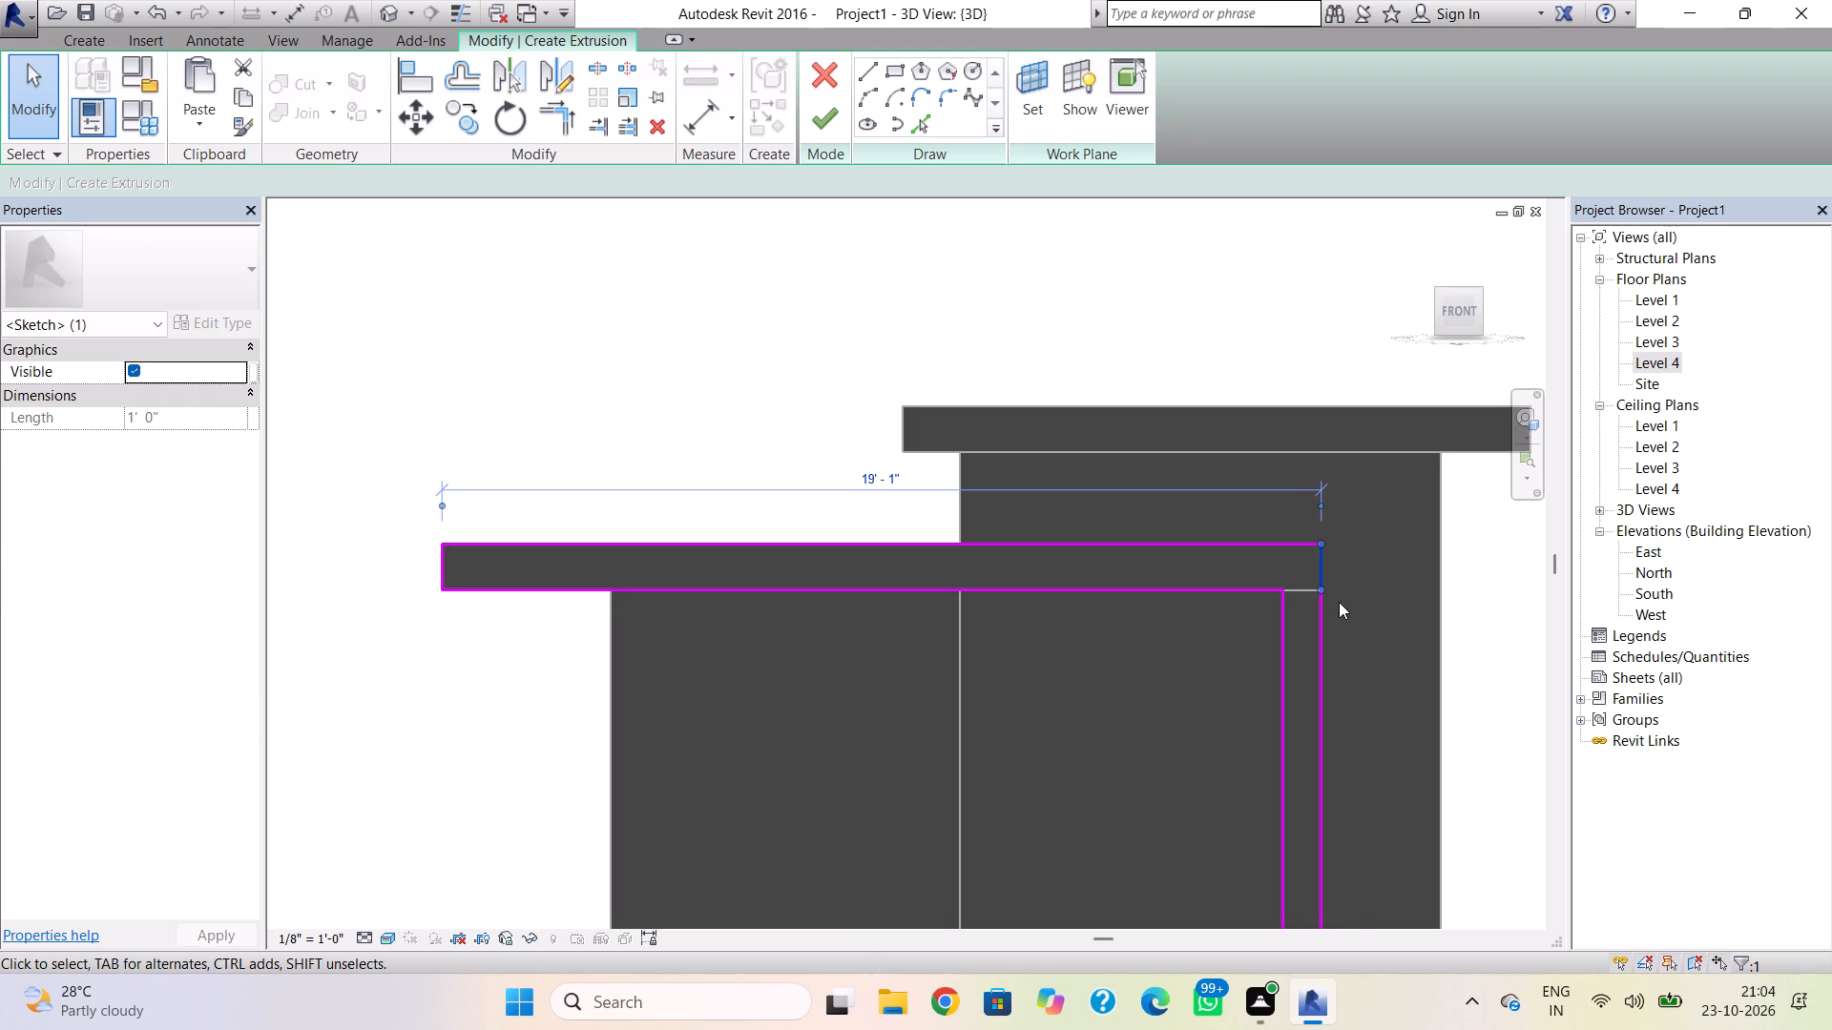
pyautogui.press('Right')
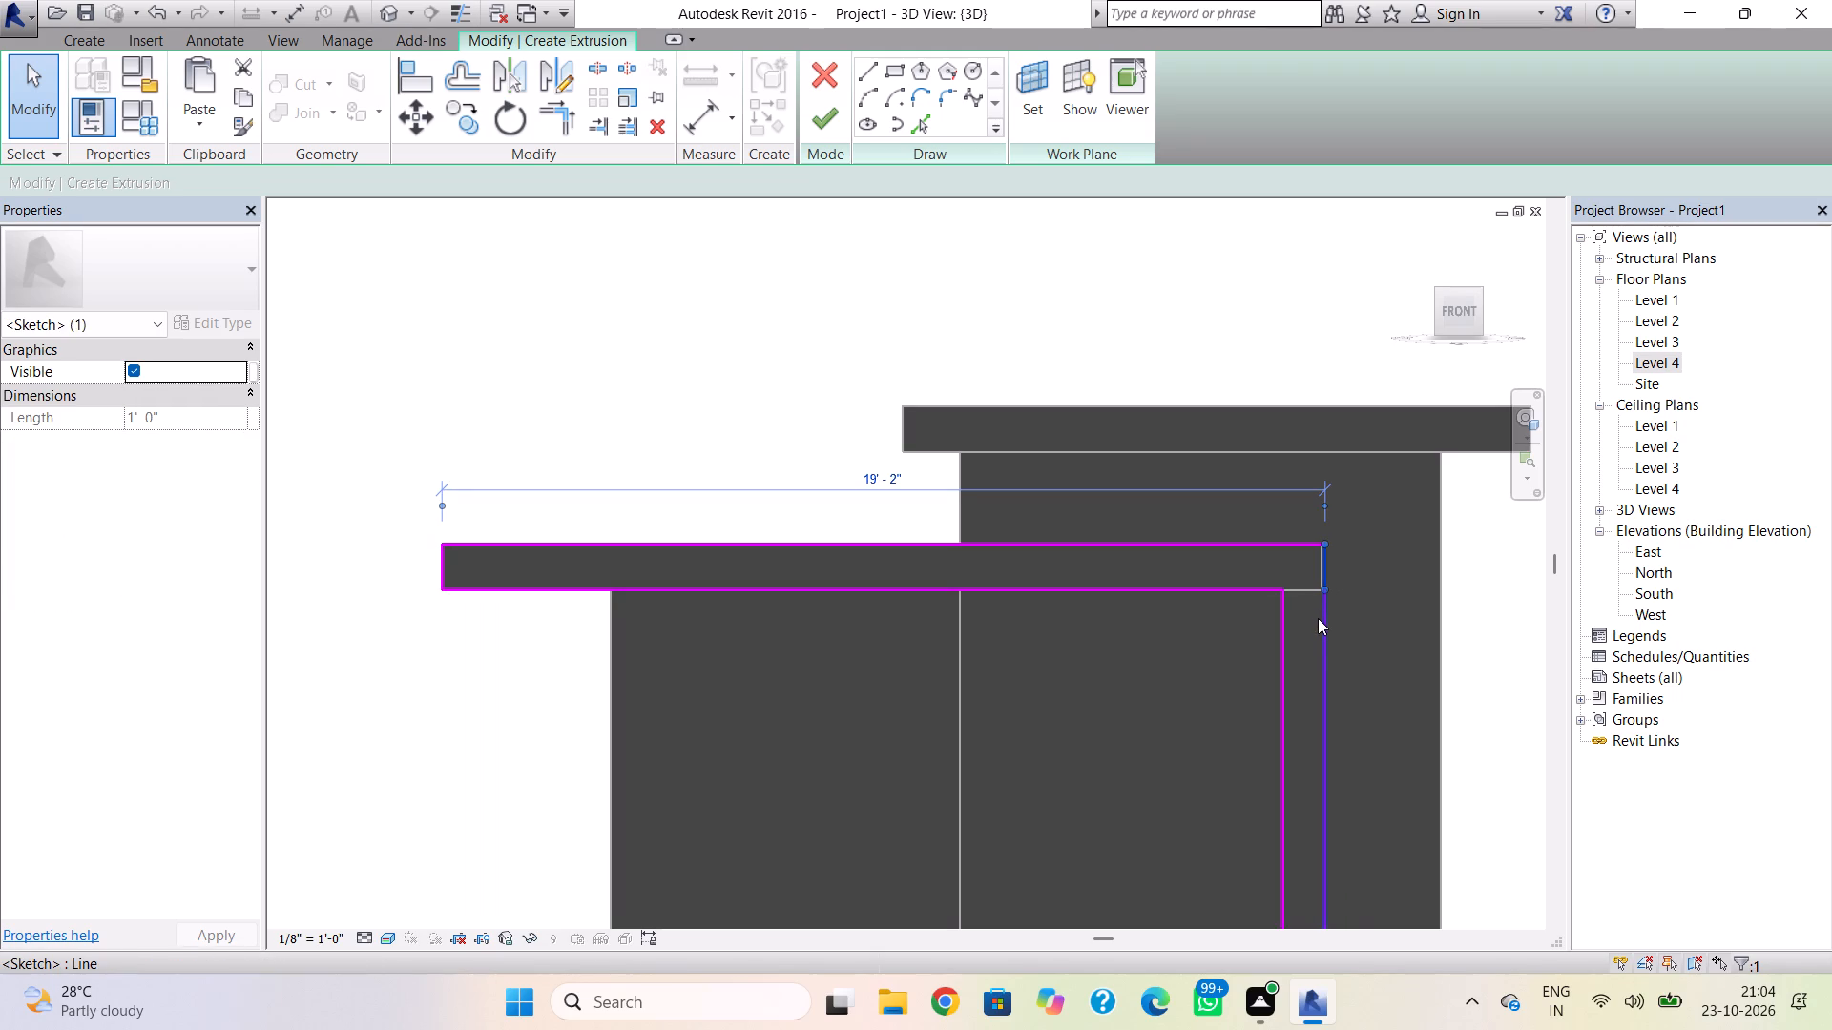
pyautogui.press('Right')
pyautogui.click(1271, 629)
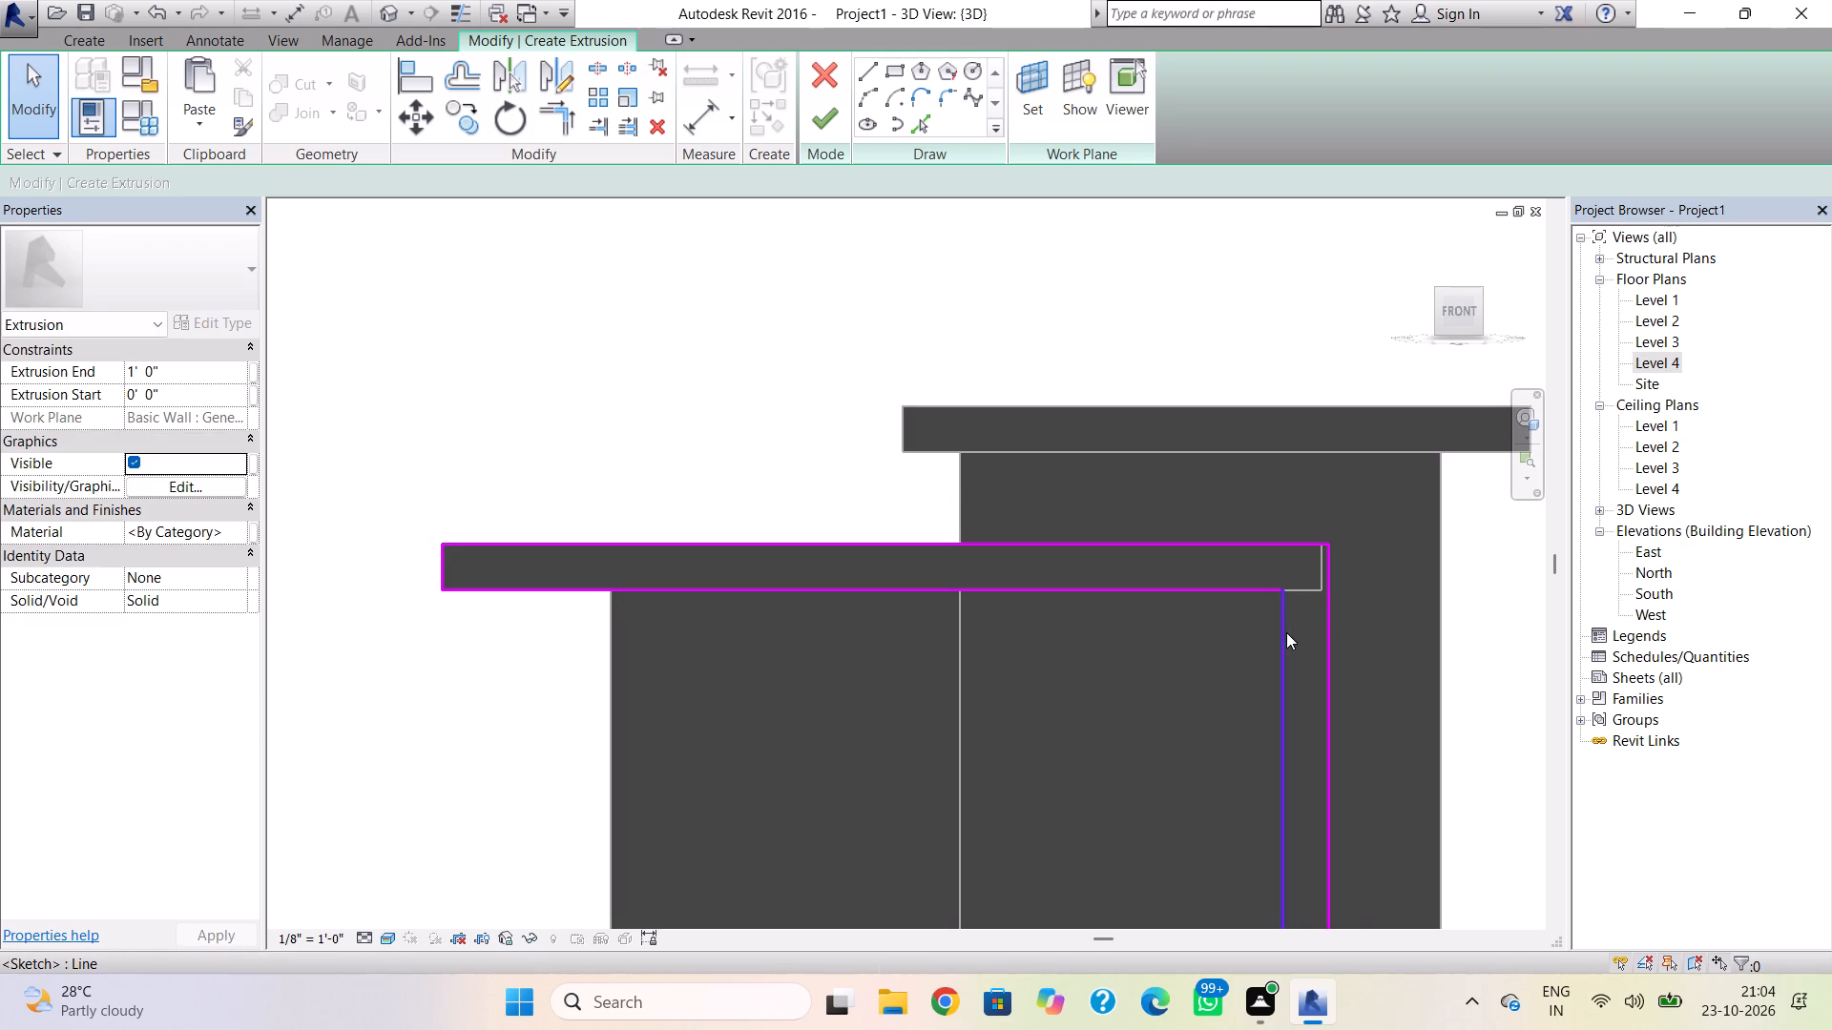
pyautogui.click(1247, 590)
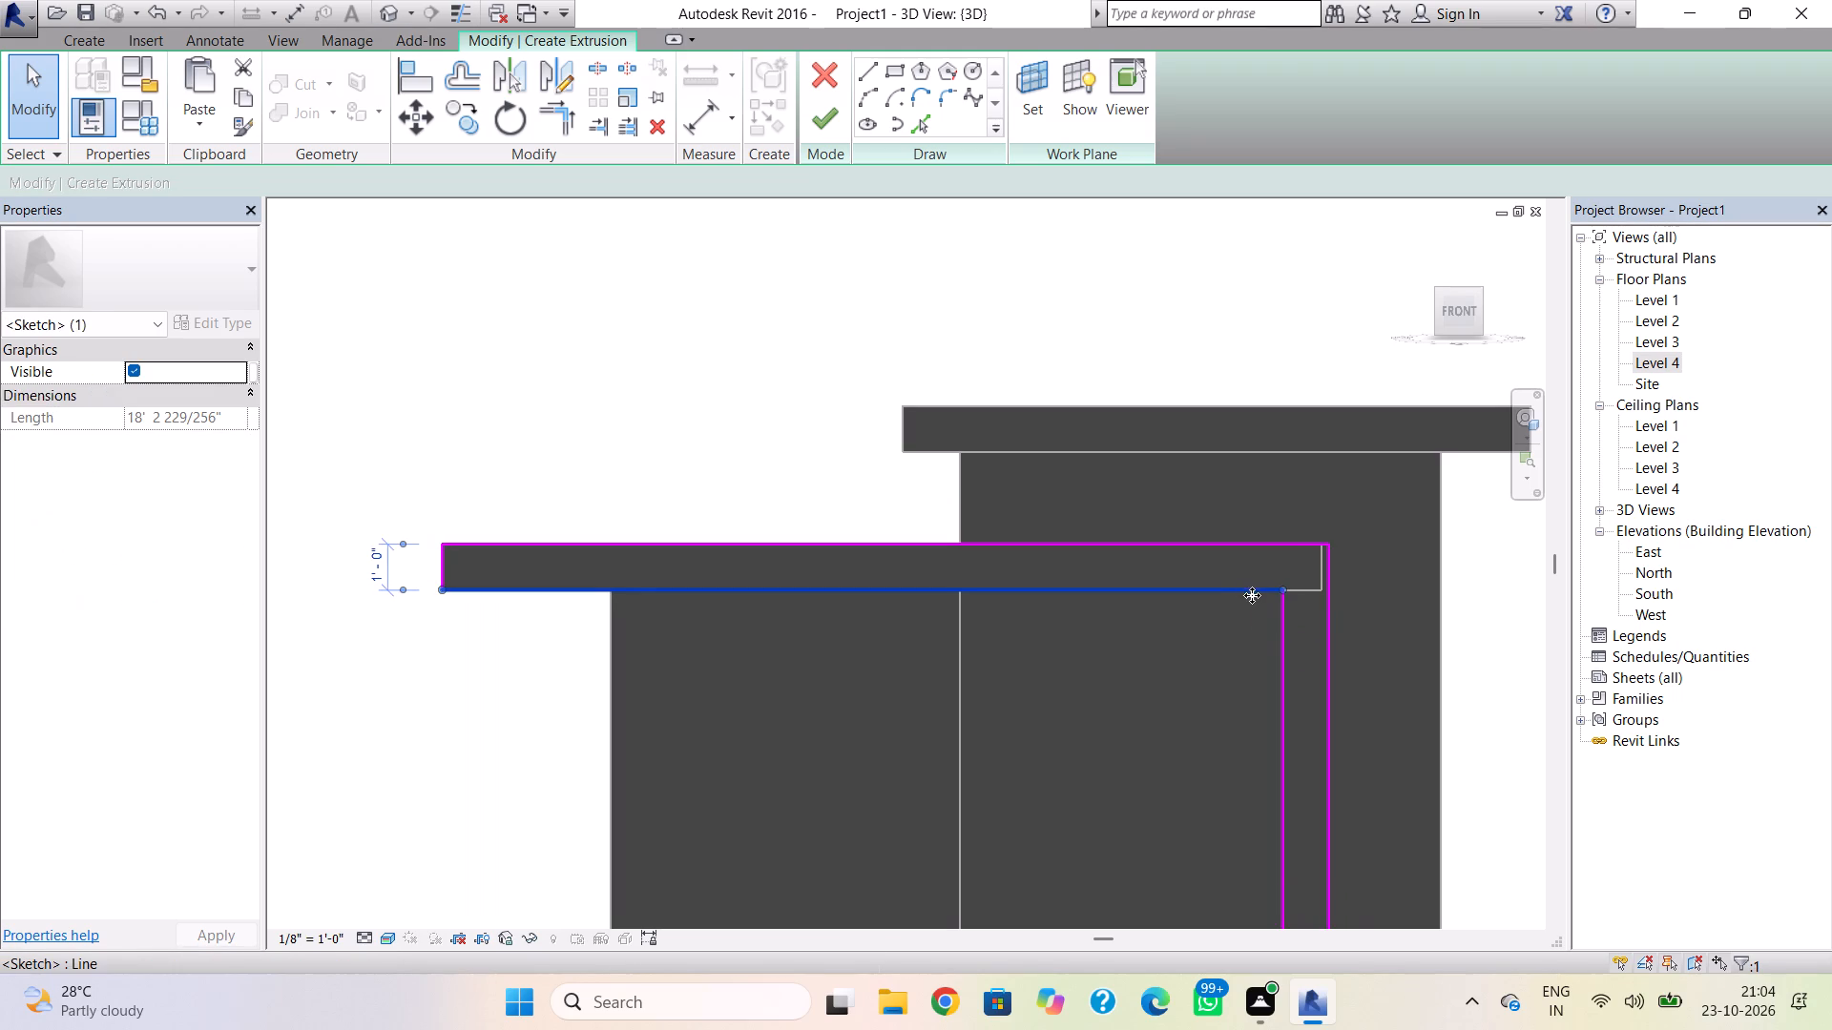
pyautogui.press('Down')
pyautogui.press('Down')
pyautogui.click(1282, 626)
pyautogui.press('Left')
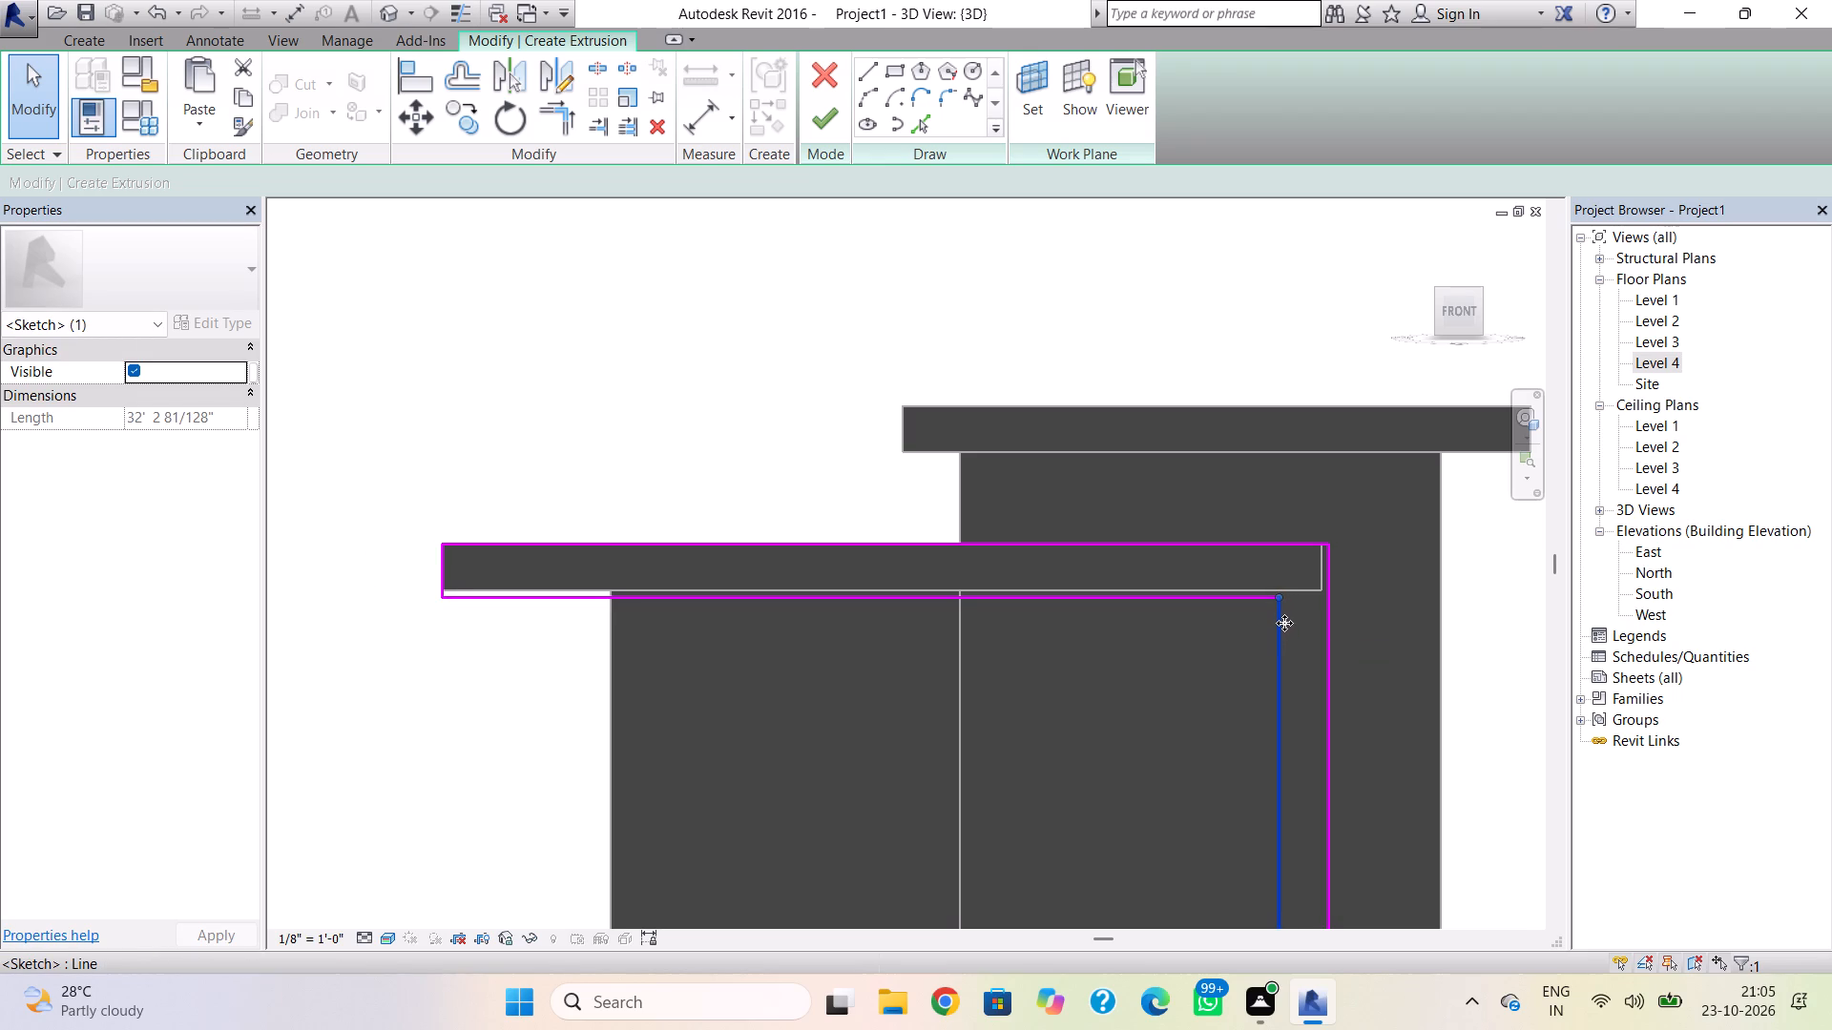
pyautogui.click(1268, 548)
pyautogui.press('Up')
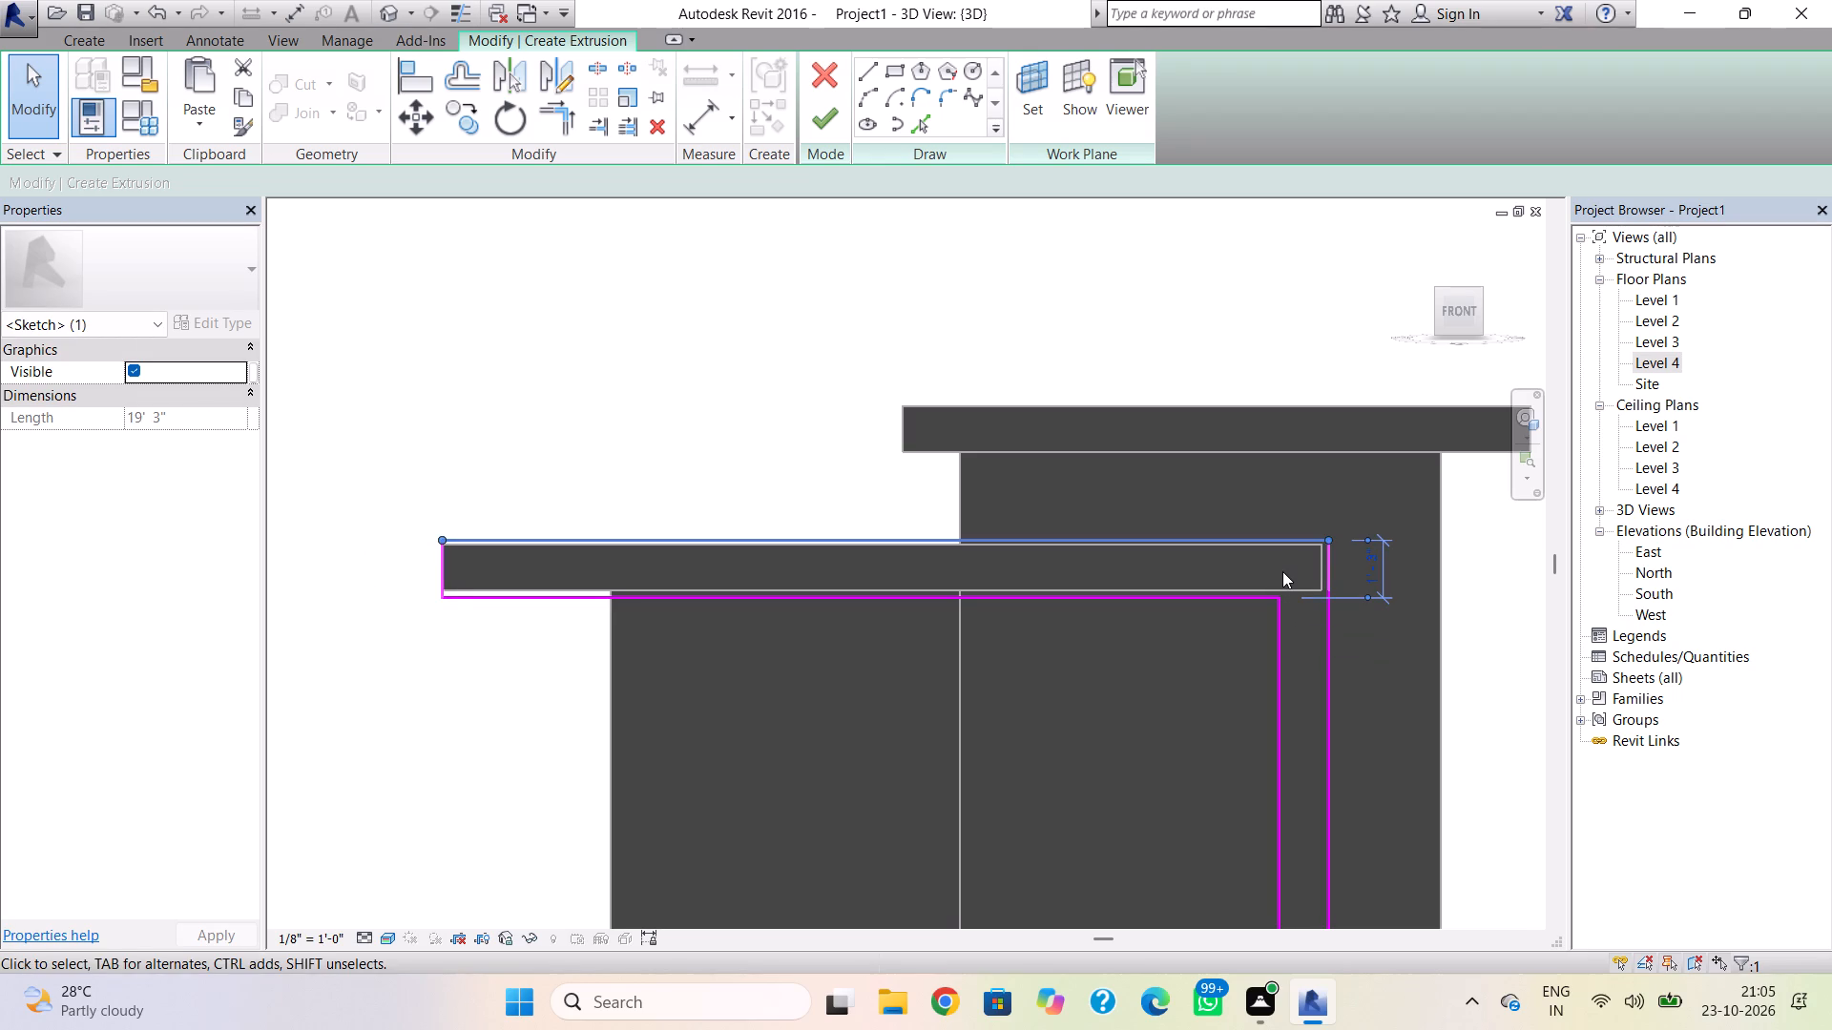
pyautogui.press('Up')
pyautogui.click(1410, 601)
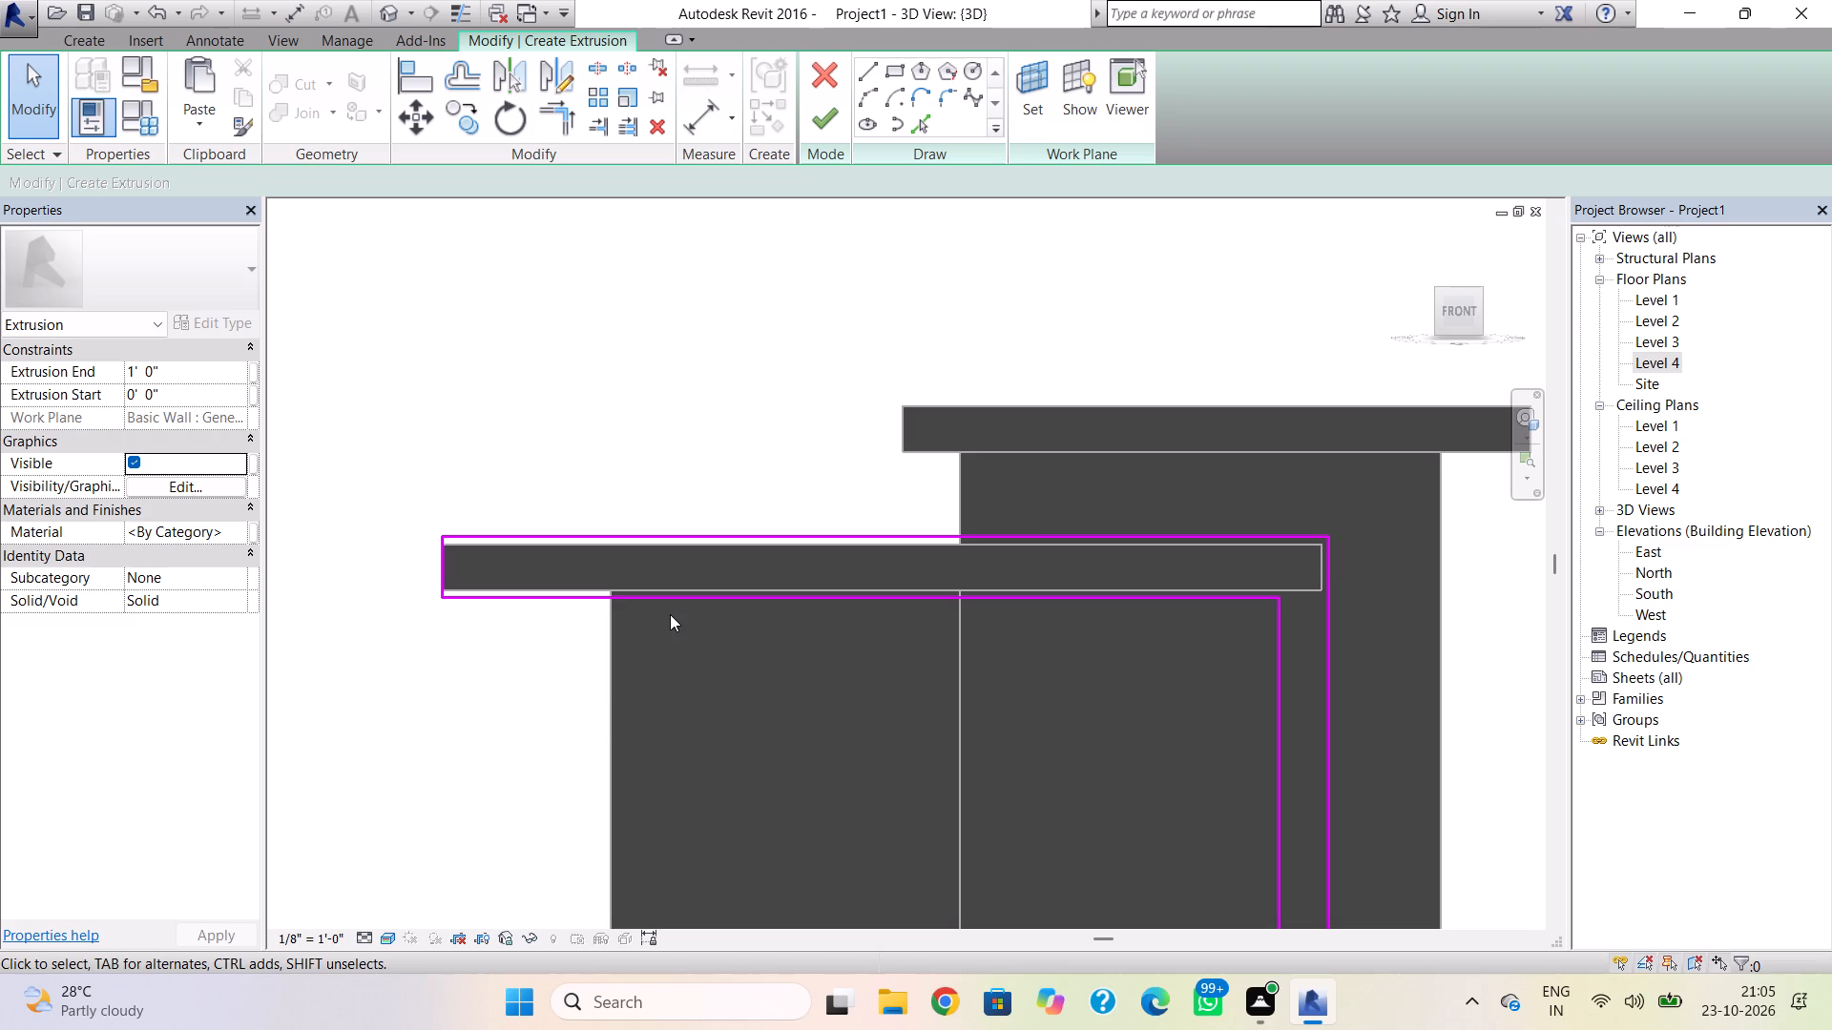
# Finish the L-shaped extrusion sketch with a 1'-0" depth and finish the in-place wall model.
pyautogui.click(848, 112)
pyautogui.click(830, 122)
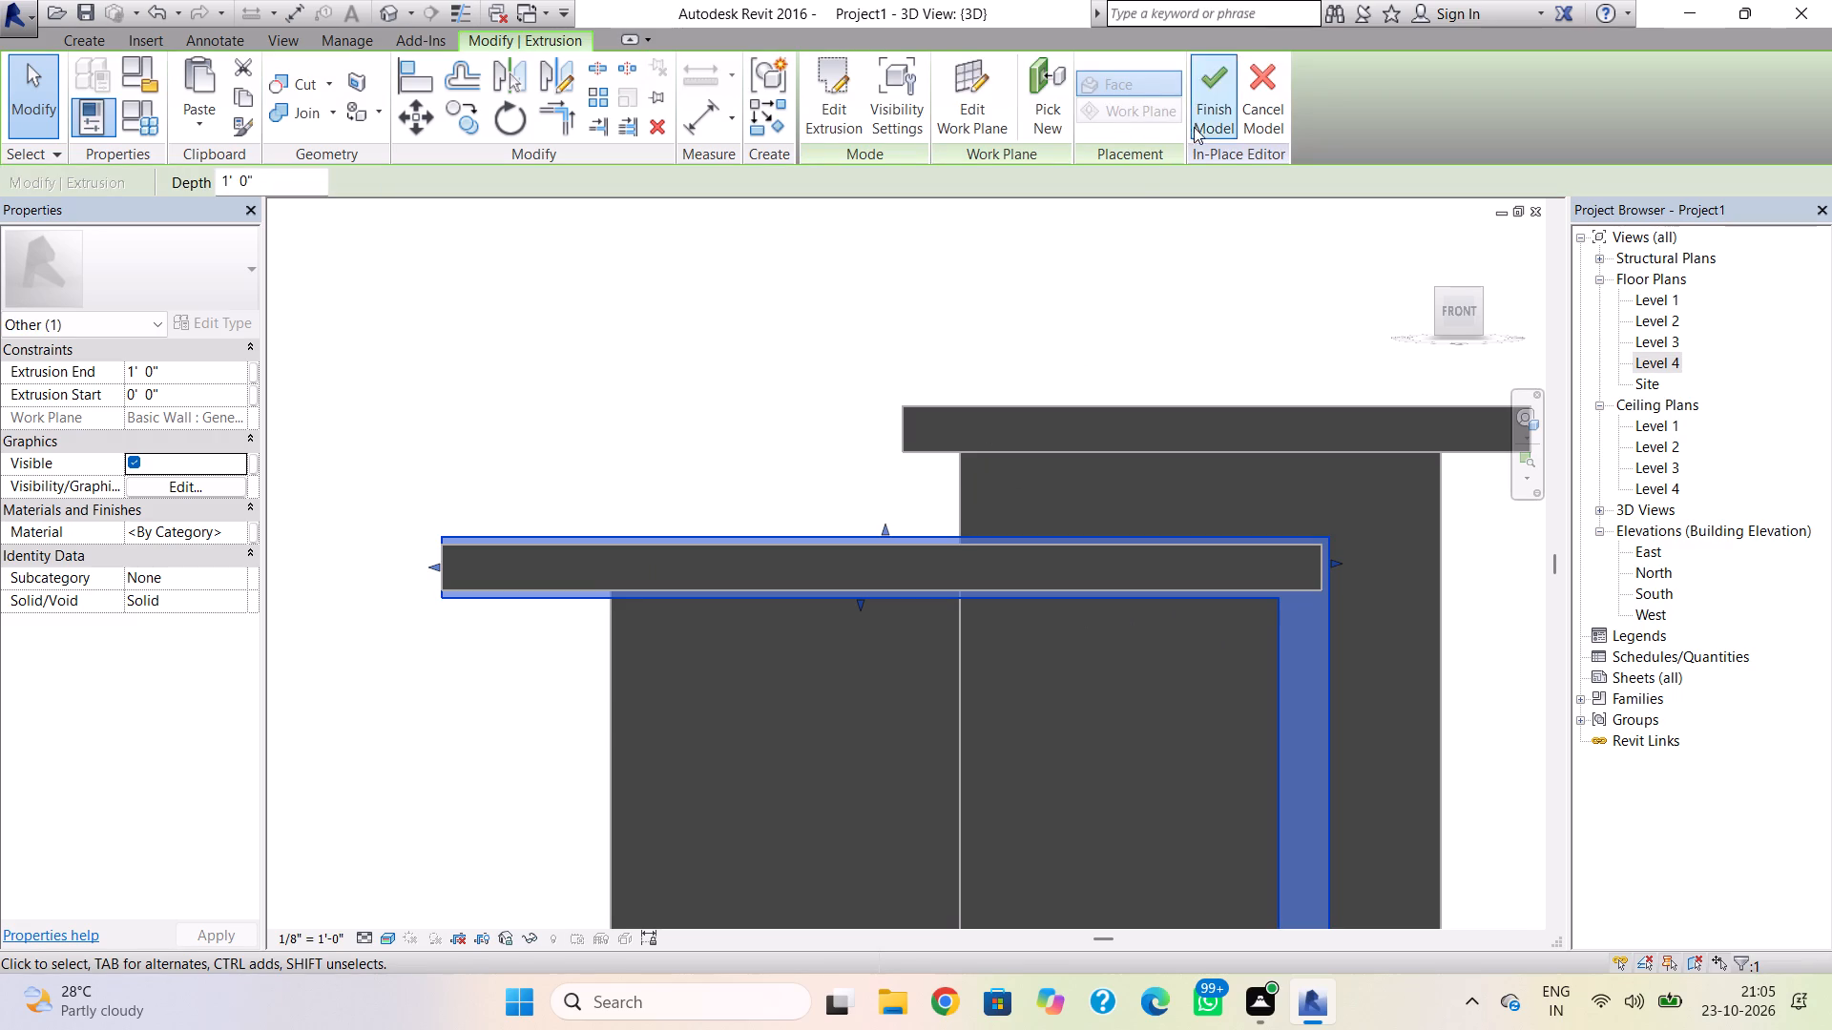
pyautogui.keyDown('shift'); pyautogui.moveTo(989, 406); pyautogui.dragTo(1207, 547, button='right'); pyautogui.keyUp('shift')
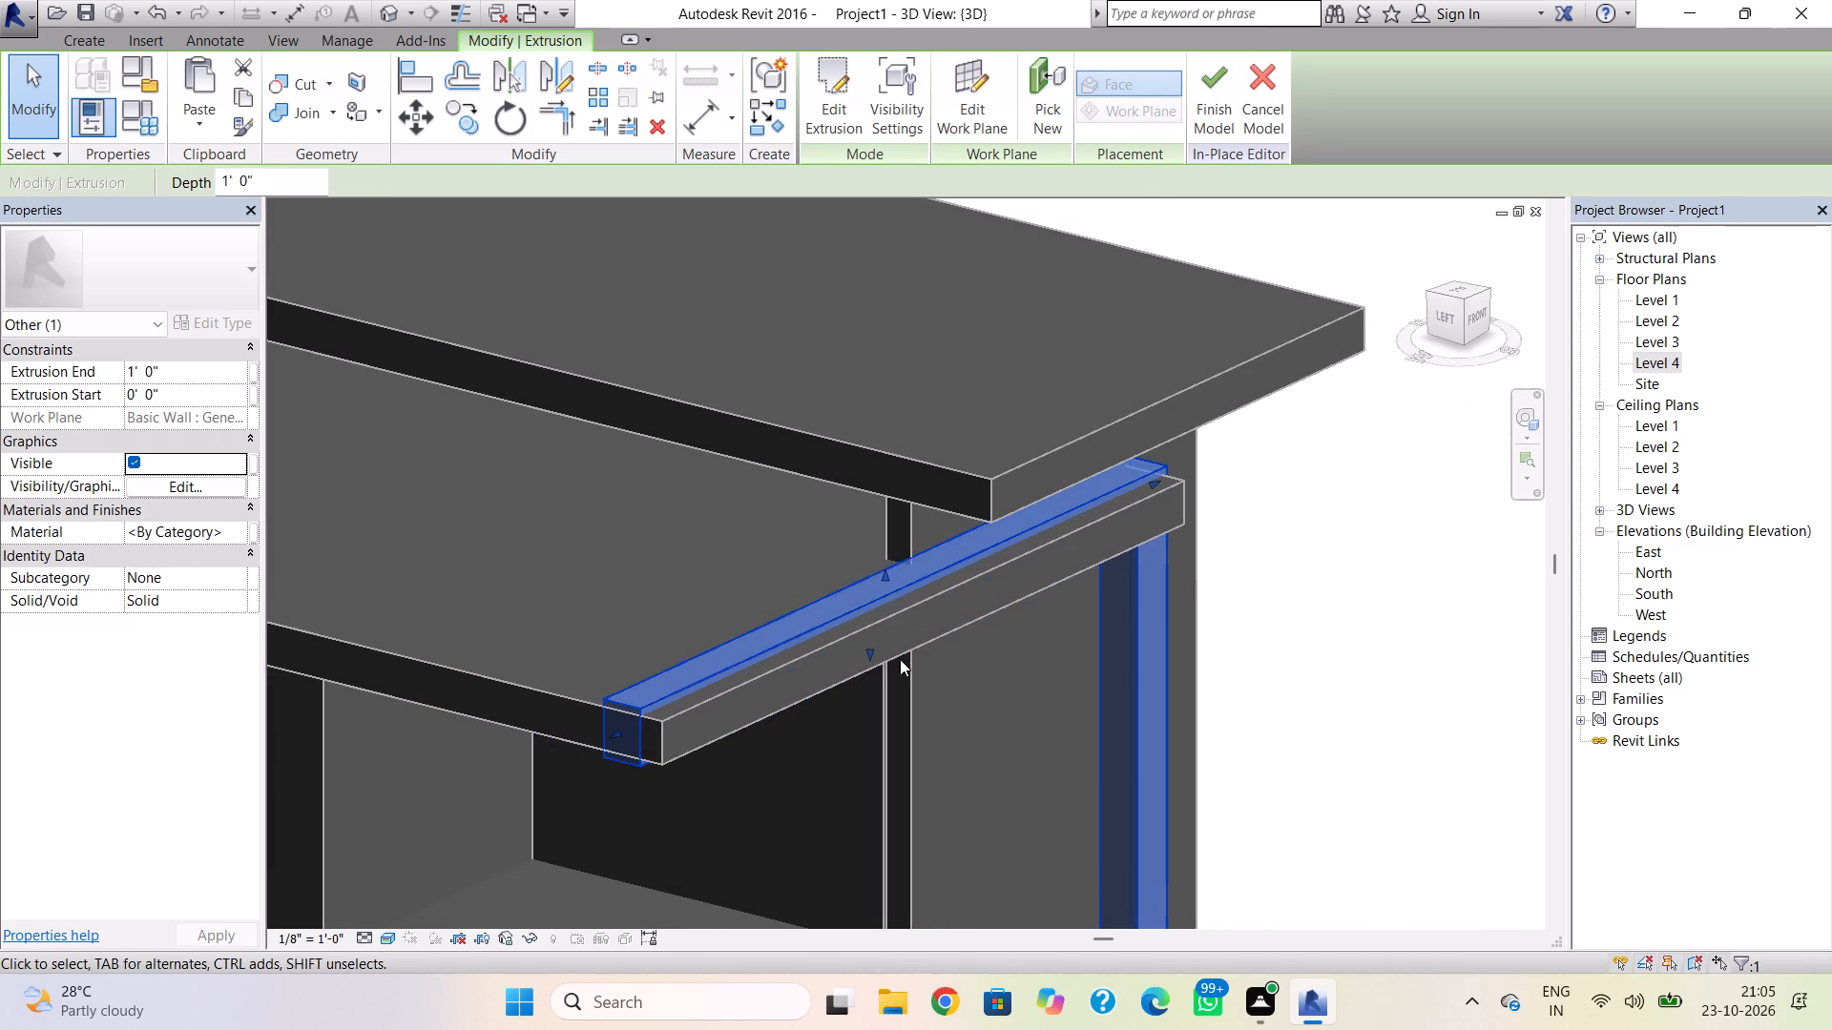
pyautogui.scroll(-2, 909, 616)
pyautogui.moveTo(909, 616); pyautogui.dragTo(852, 416, button='middle')
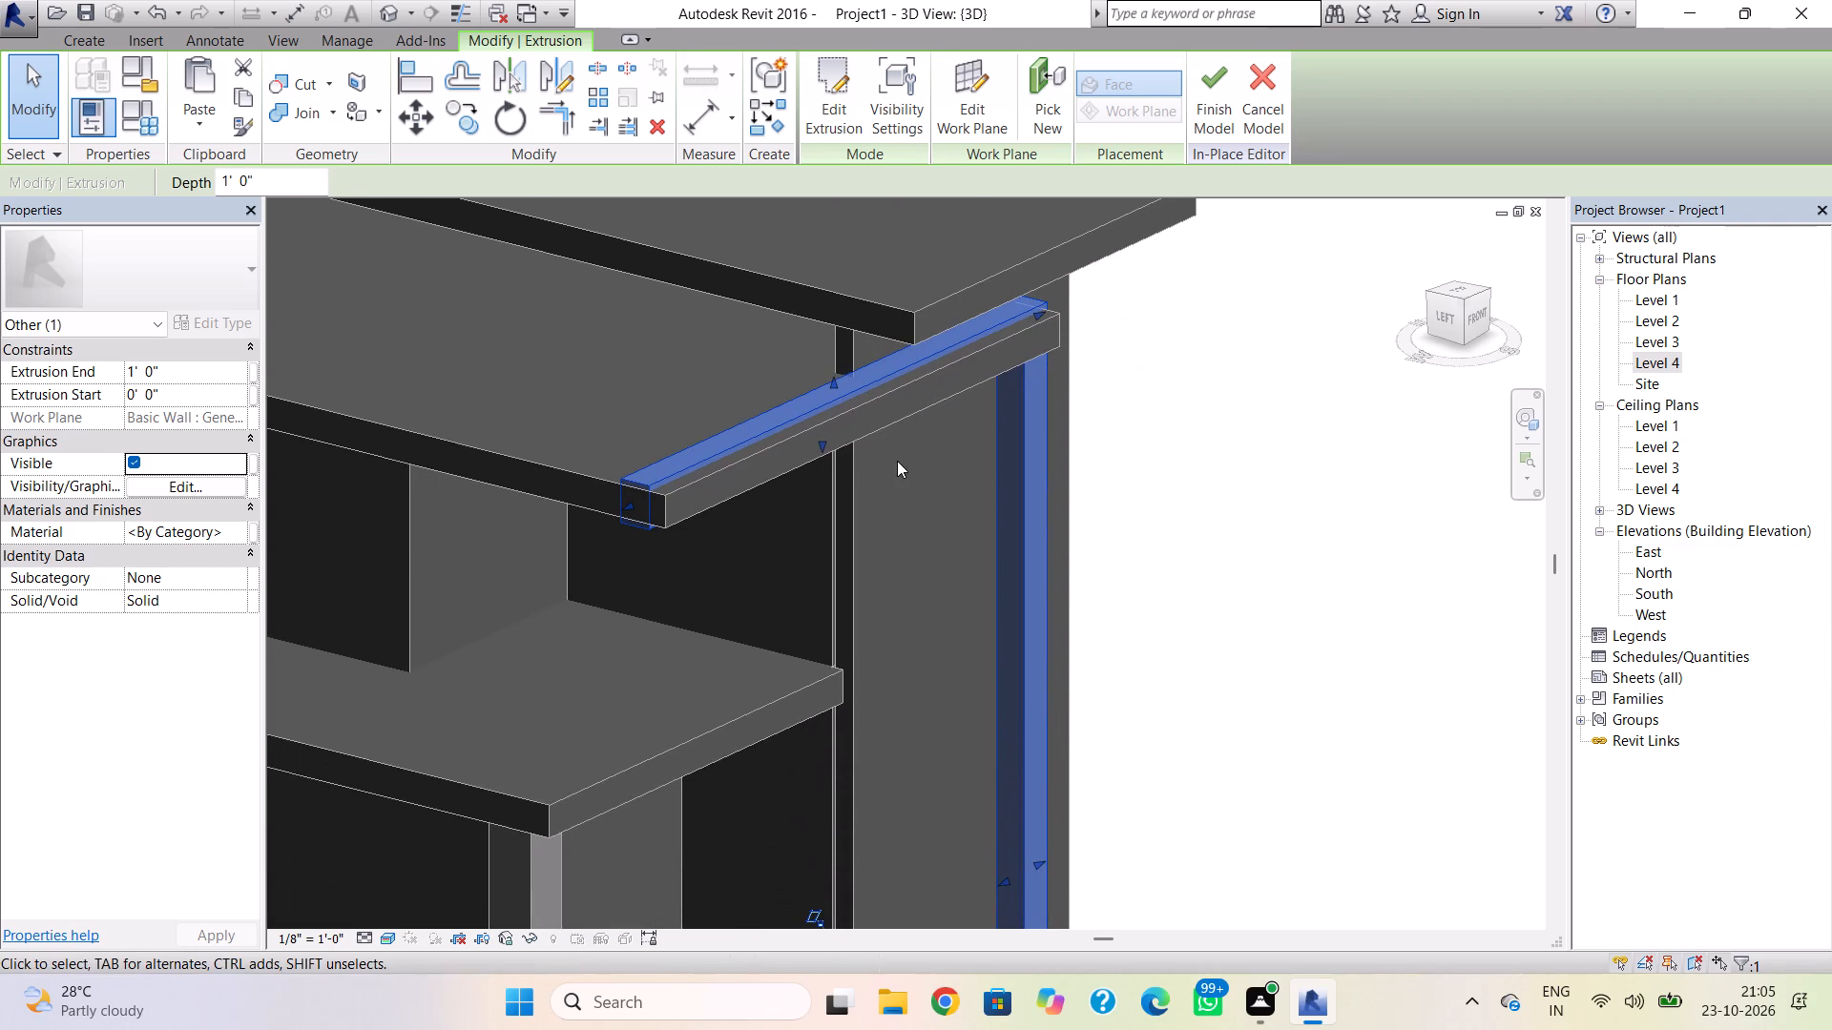
pyautogui.keyDown('shift'); pyautogui.moveTo(912, 486); pyautogui.dragTo(807, 470, button='right'); pyautogui.keyUp('shift')
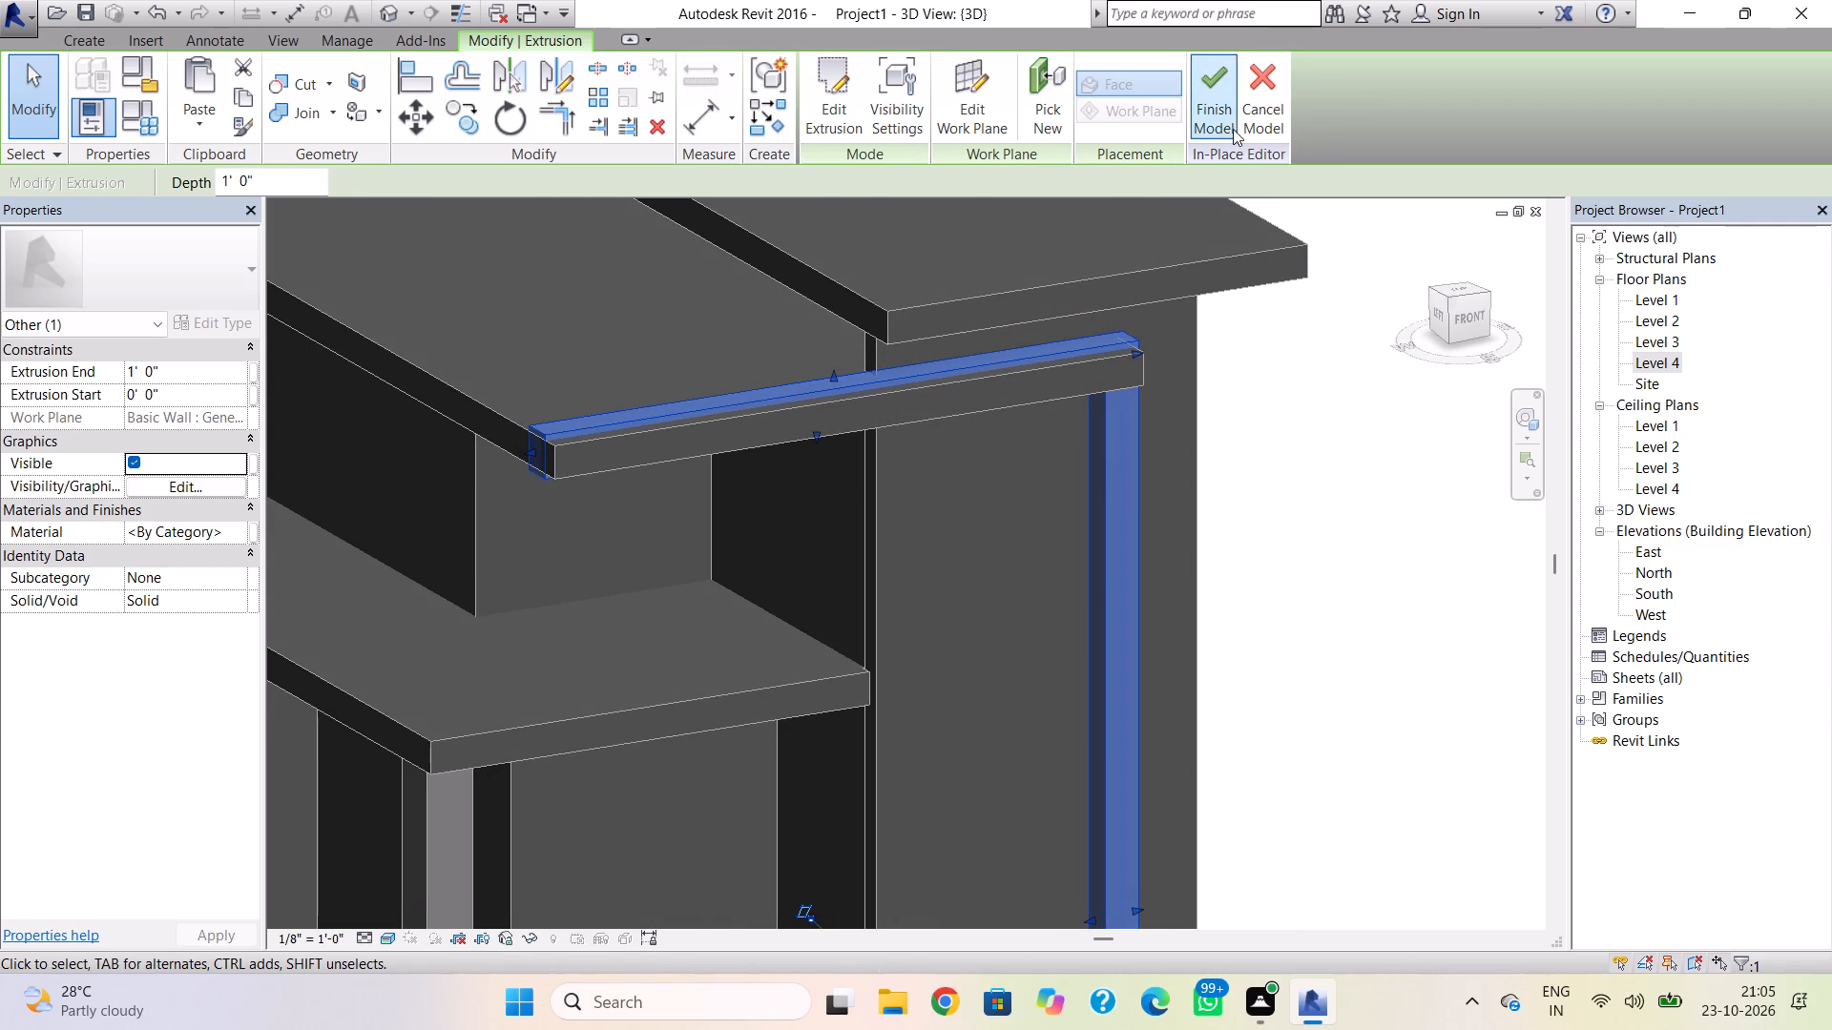
pyautogui.click(1219, 101)
# Stretch the L-shaped in-place wall's top band slightly downward and pull its front face outward past the lowered roof's front edge.
pyautogui.click(917, 373)
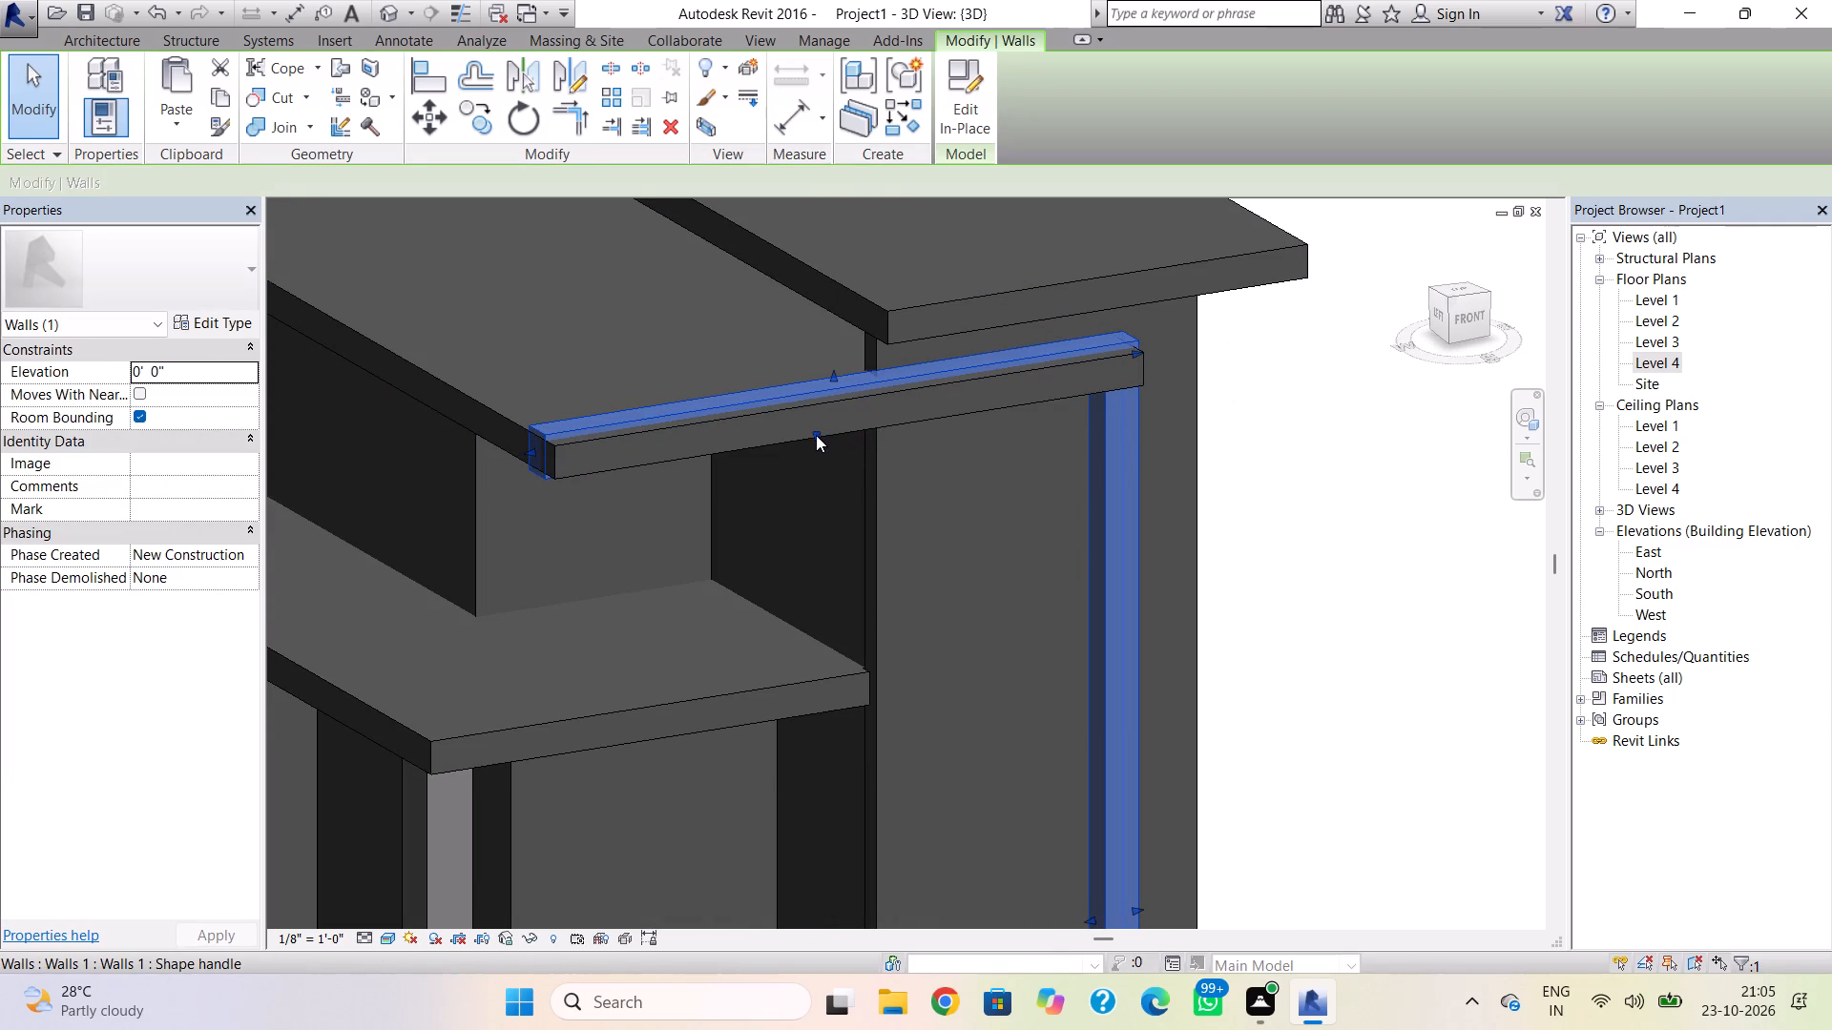
pyautogui.moveTo(816, 435); pyautogui.dragTo(882, 439)
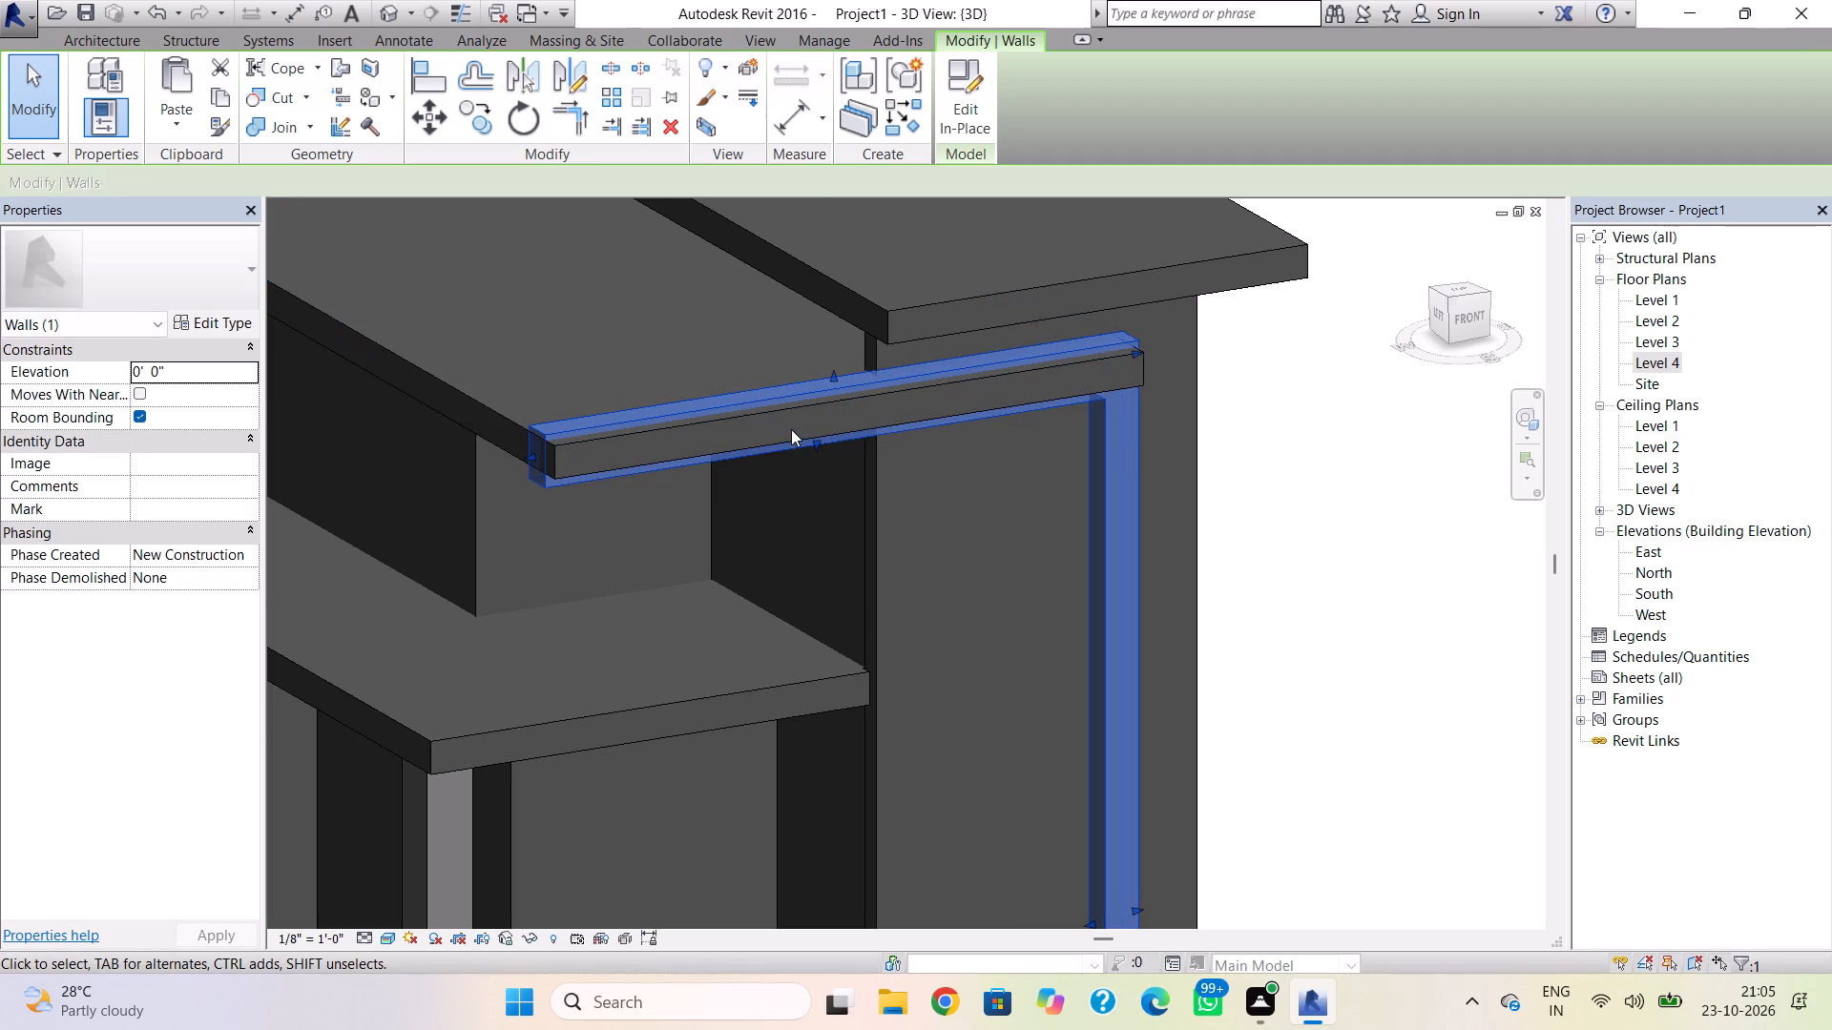
pyautogui.keyDown('shift'); pyautogui.moveTo(799, 416); pyautogui.dragTo(1050, 447, button='right'); pyautogui.keyUp('shift')
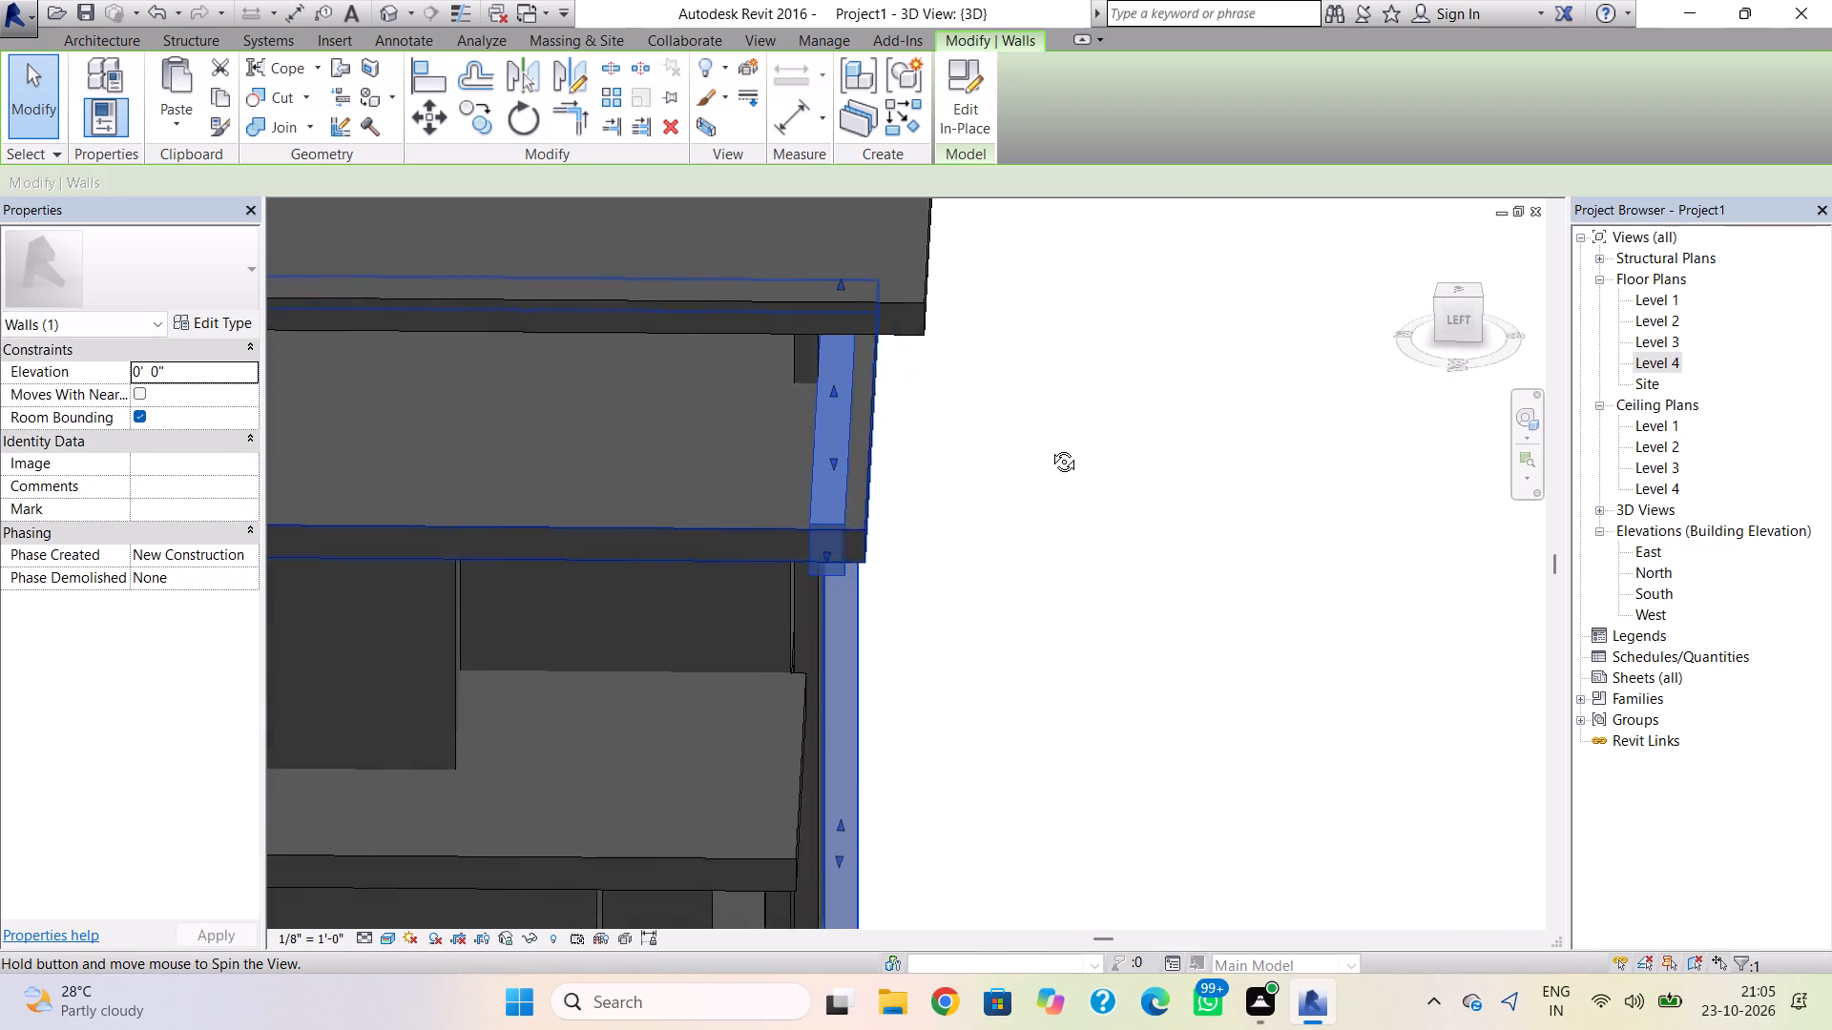
pyautogui.keyDown('shift'); pyautogui.moveTo(1050, 447); pyautogui.dragTo(1015, 448, button='right'); pyautogui.keyUp('shift')
pyautogui.scroll(-2, 1011, 463)
pyautogui.moveTo(1008, 444); pyautogui.dragTo(1027, 235, button='middle')
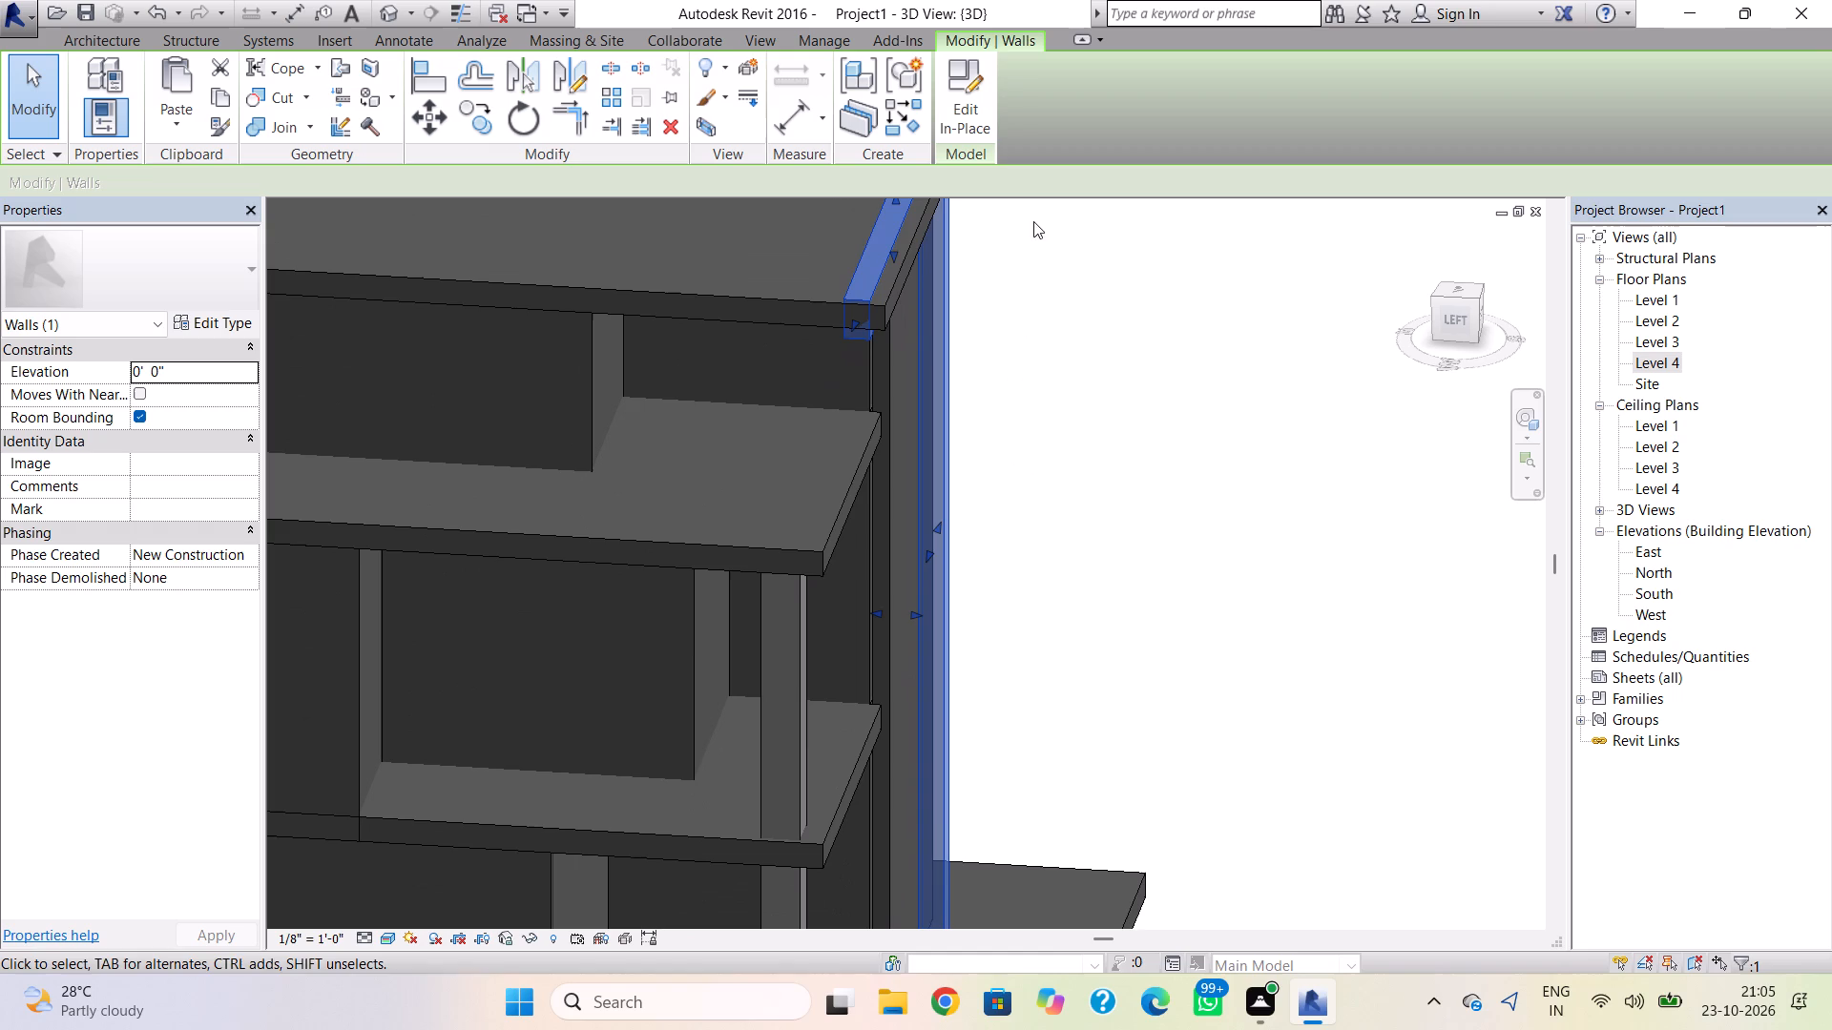
pyautogui.moveTo(920, 619); pyautogui.dragTo(953, 622)
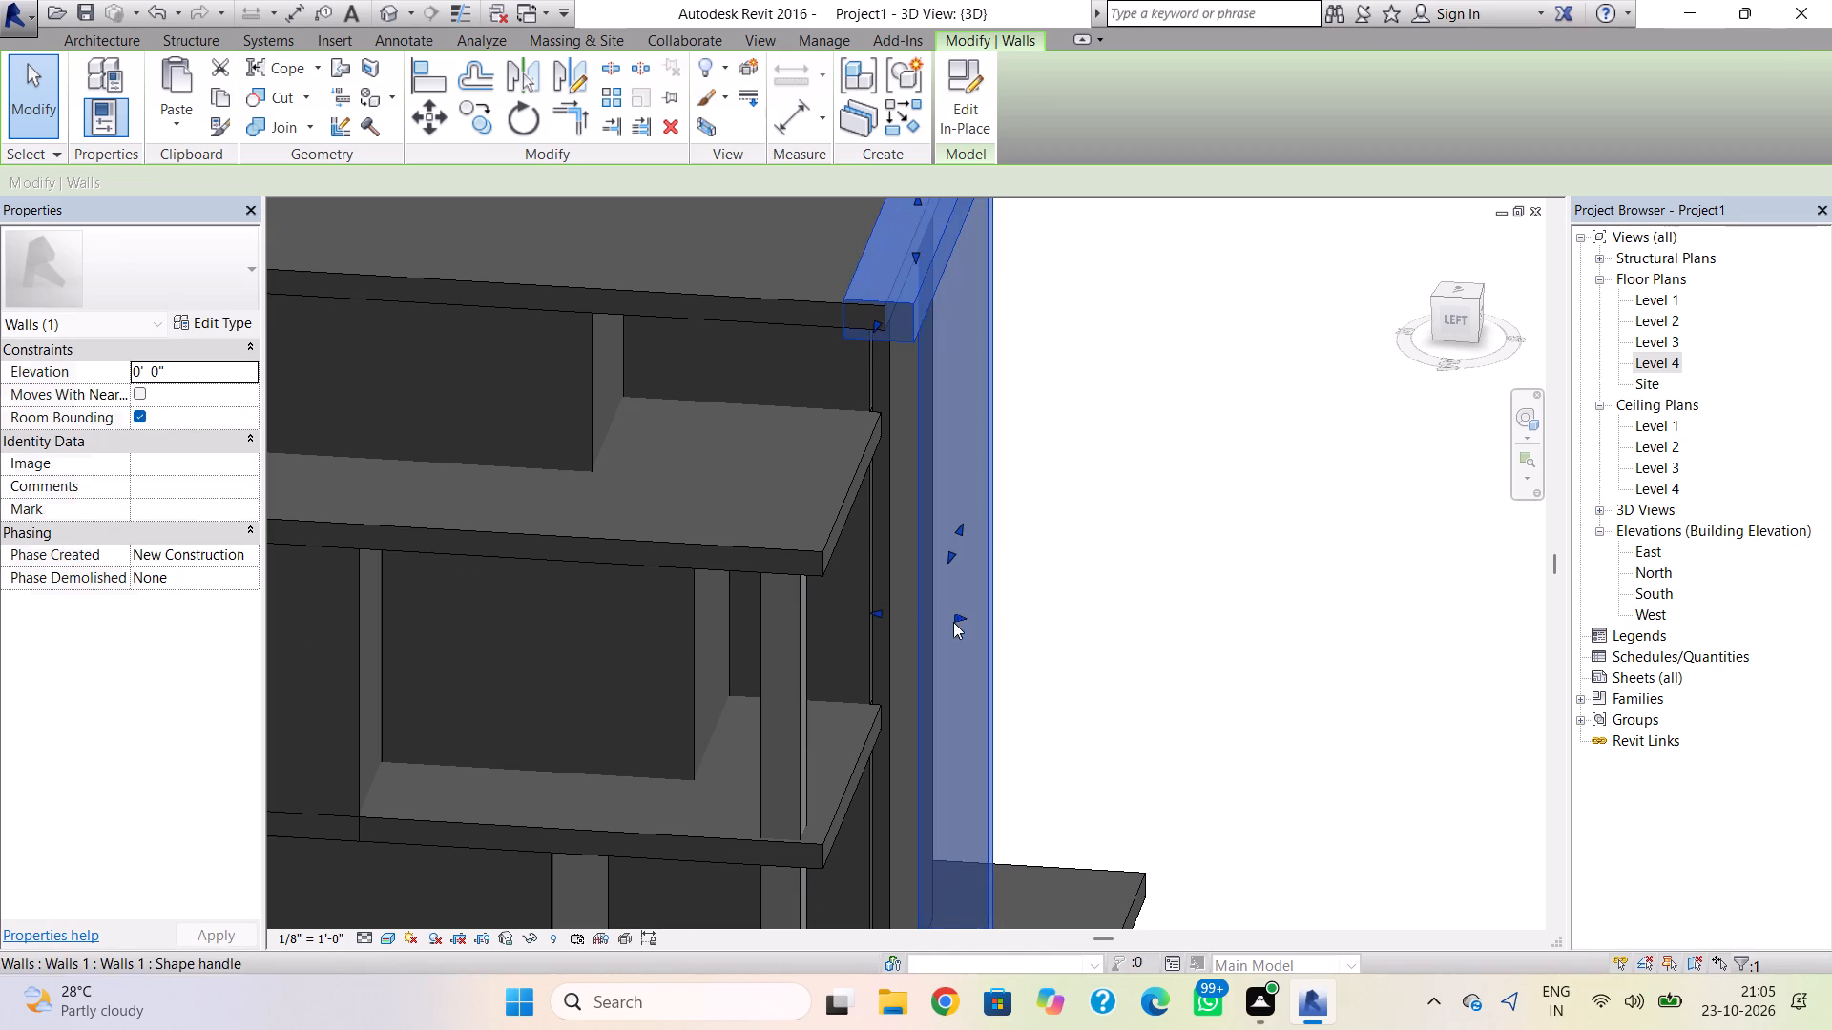
pyautogui.press('Escape')
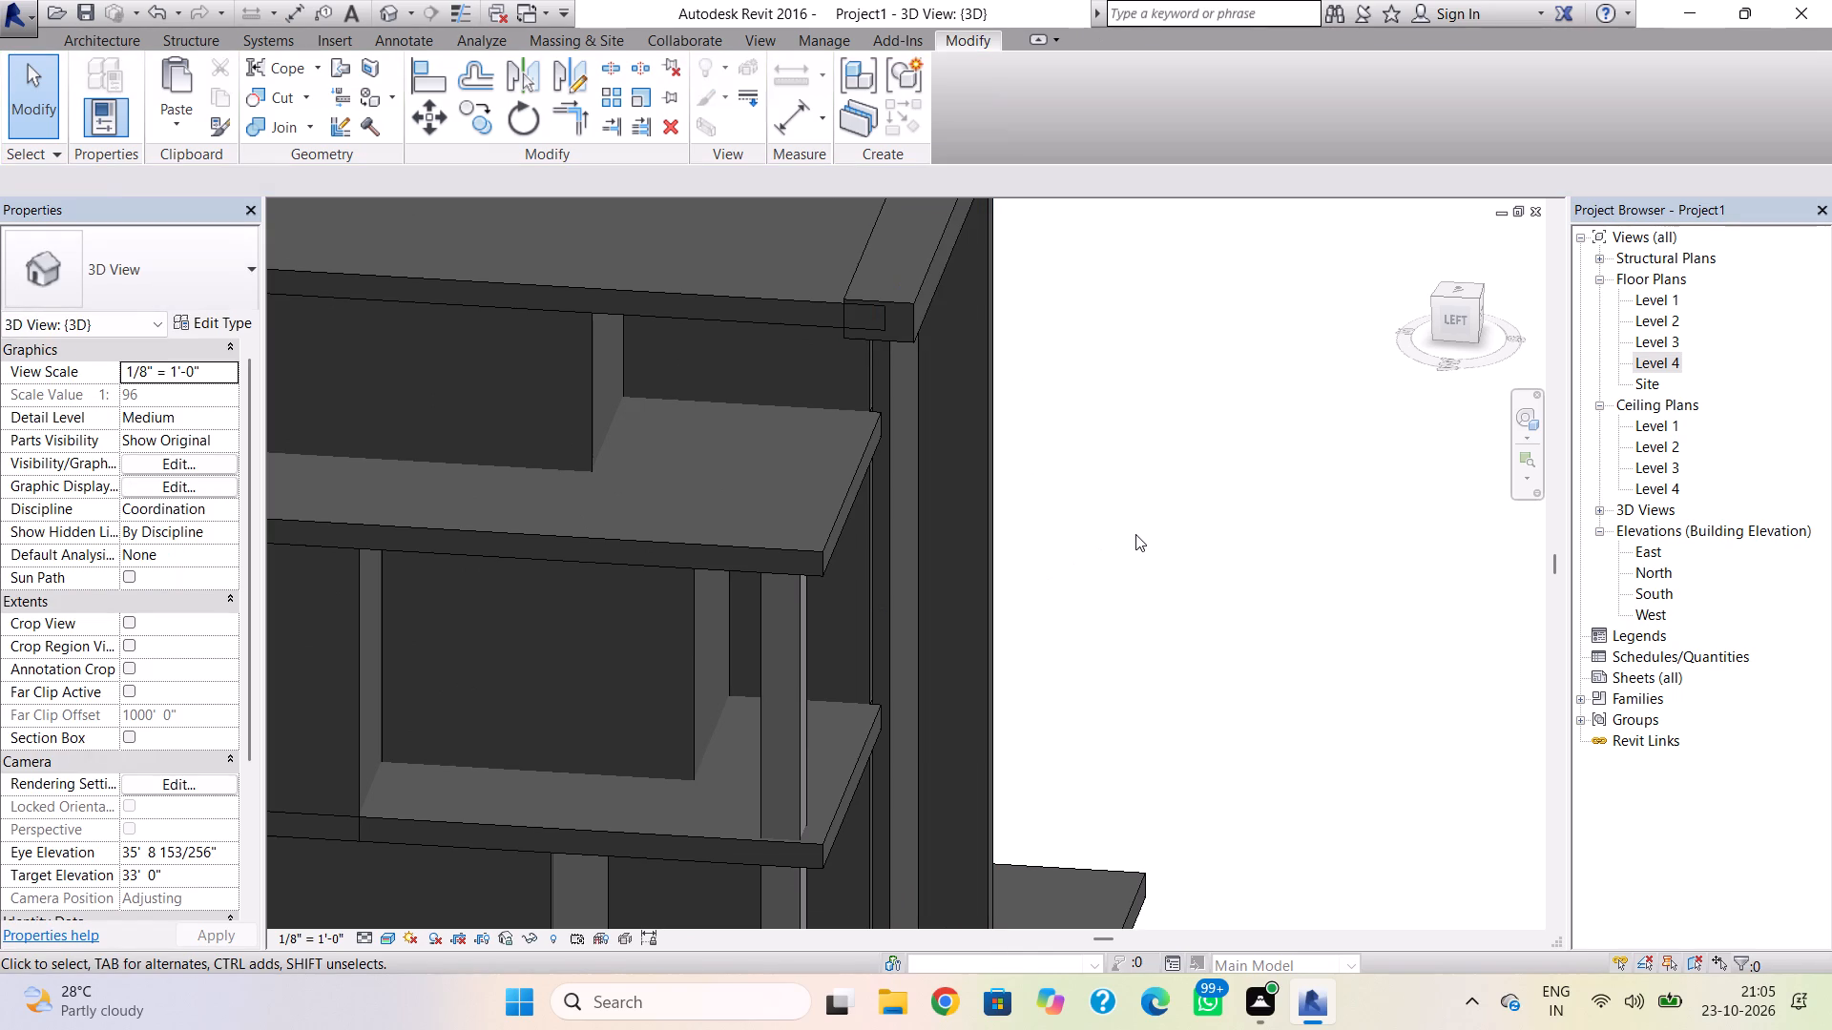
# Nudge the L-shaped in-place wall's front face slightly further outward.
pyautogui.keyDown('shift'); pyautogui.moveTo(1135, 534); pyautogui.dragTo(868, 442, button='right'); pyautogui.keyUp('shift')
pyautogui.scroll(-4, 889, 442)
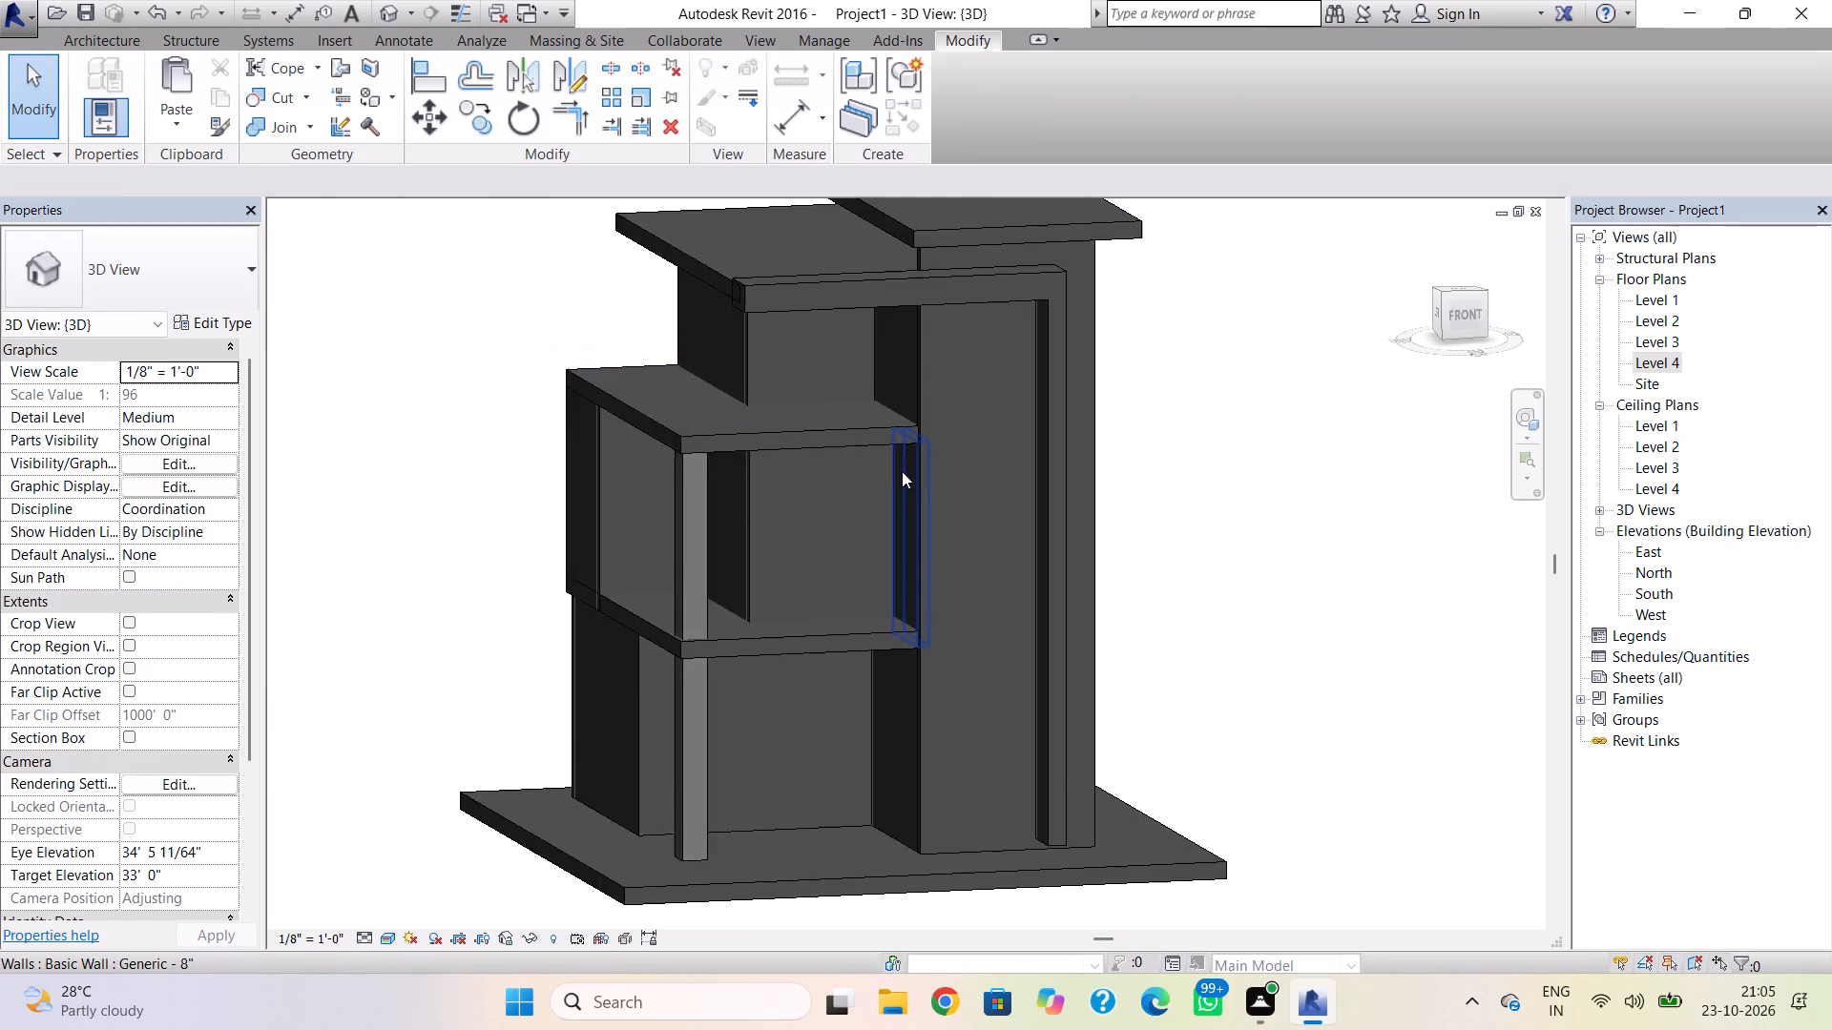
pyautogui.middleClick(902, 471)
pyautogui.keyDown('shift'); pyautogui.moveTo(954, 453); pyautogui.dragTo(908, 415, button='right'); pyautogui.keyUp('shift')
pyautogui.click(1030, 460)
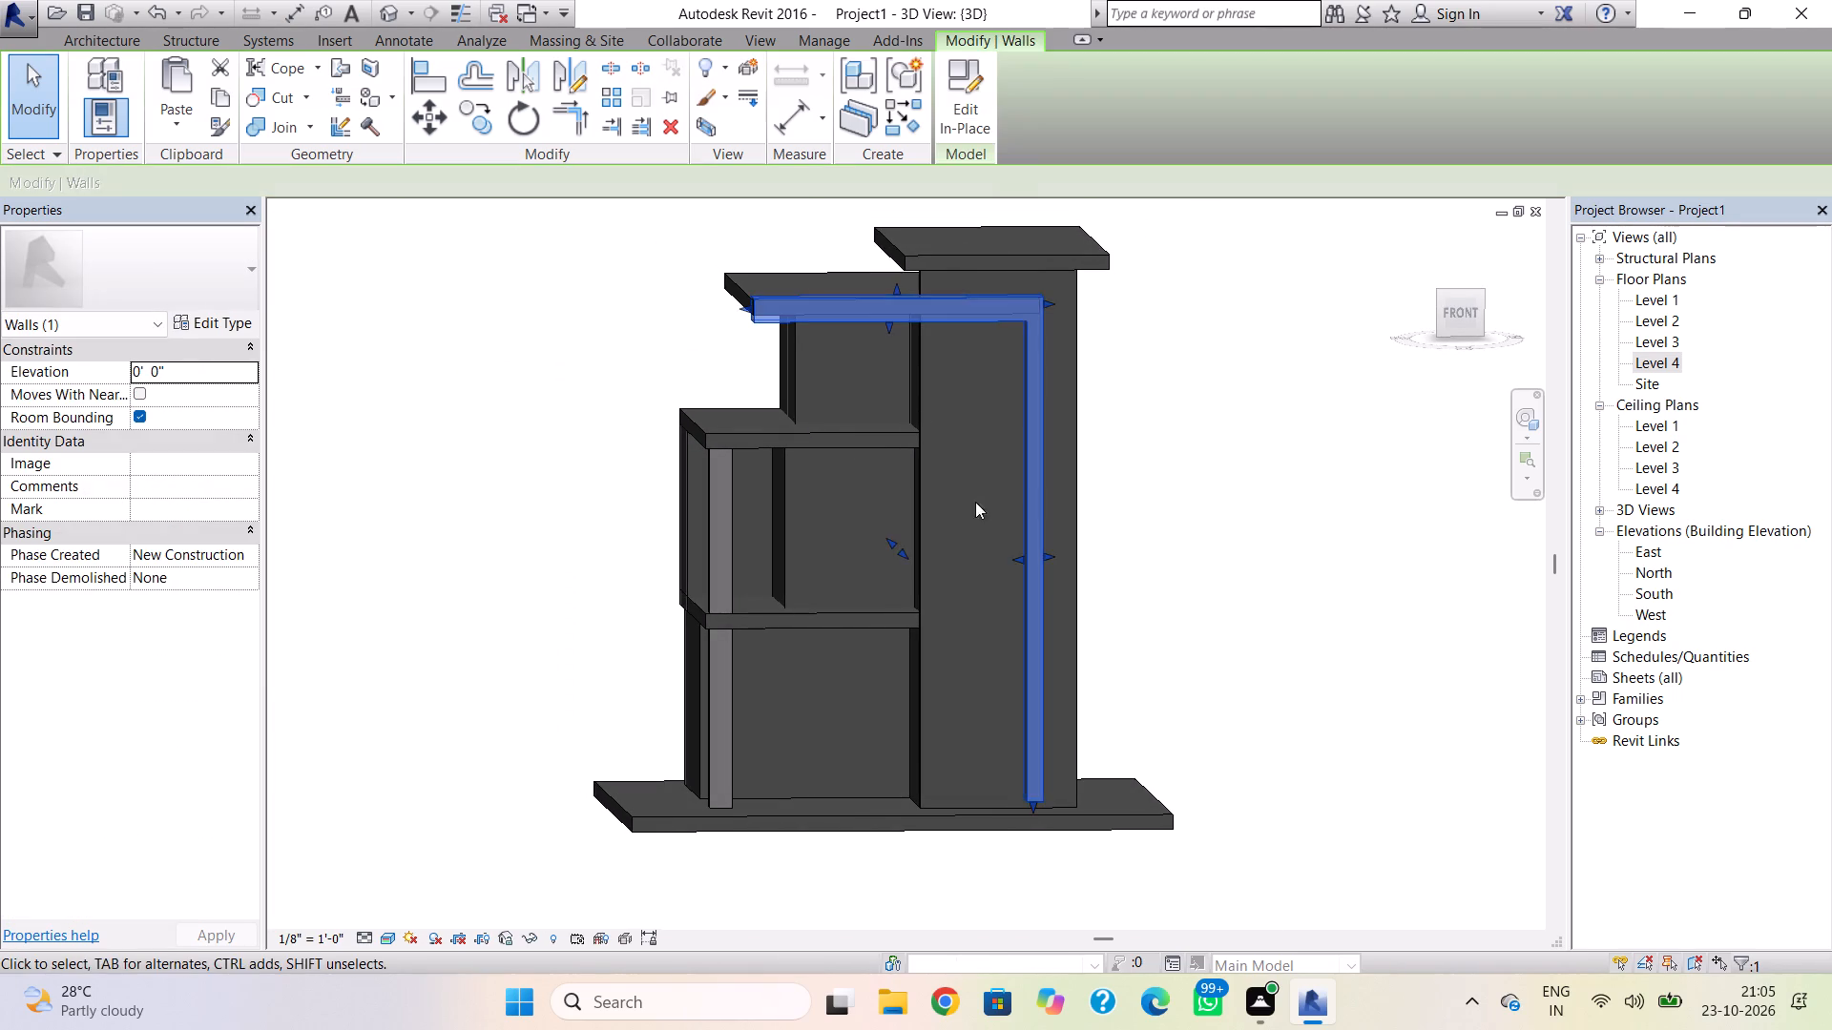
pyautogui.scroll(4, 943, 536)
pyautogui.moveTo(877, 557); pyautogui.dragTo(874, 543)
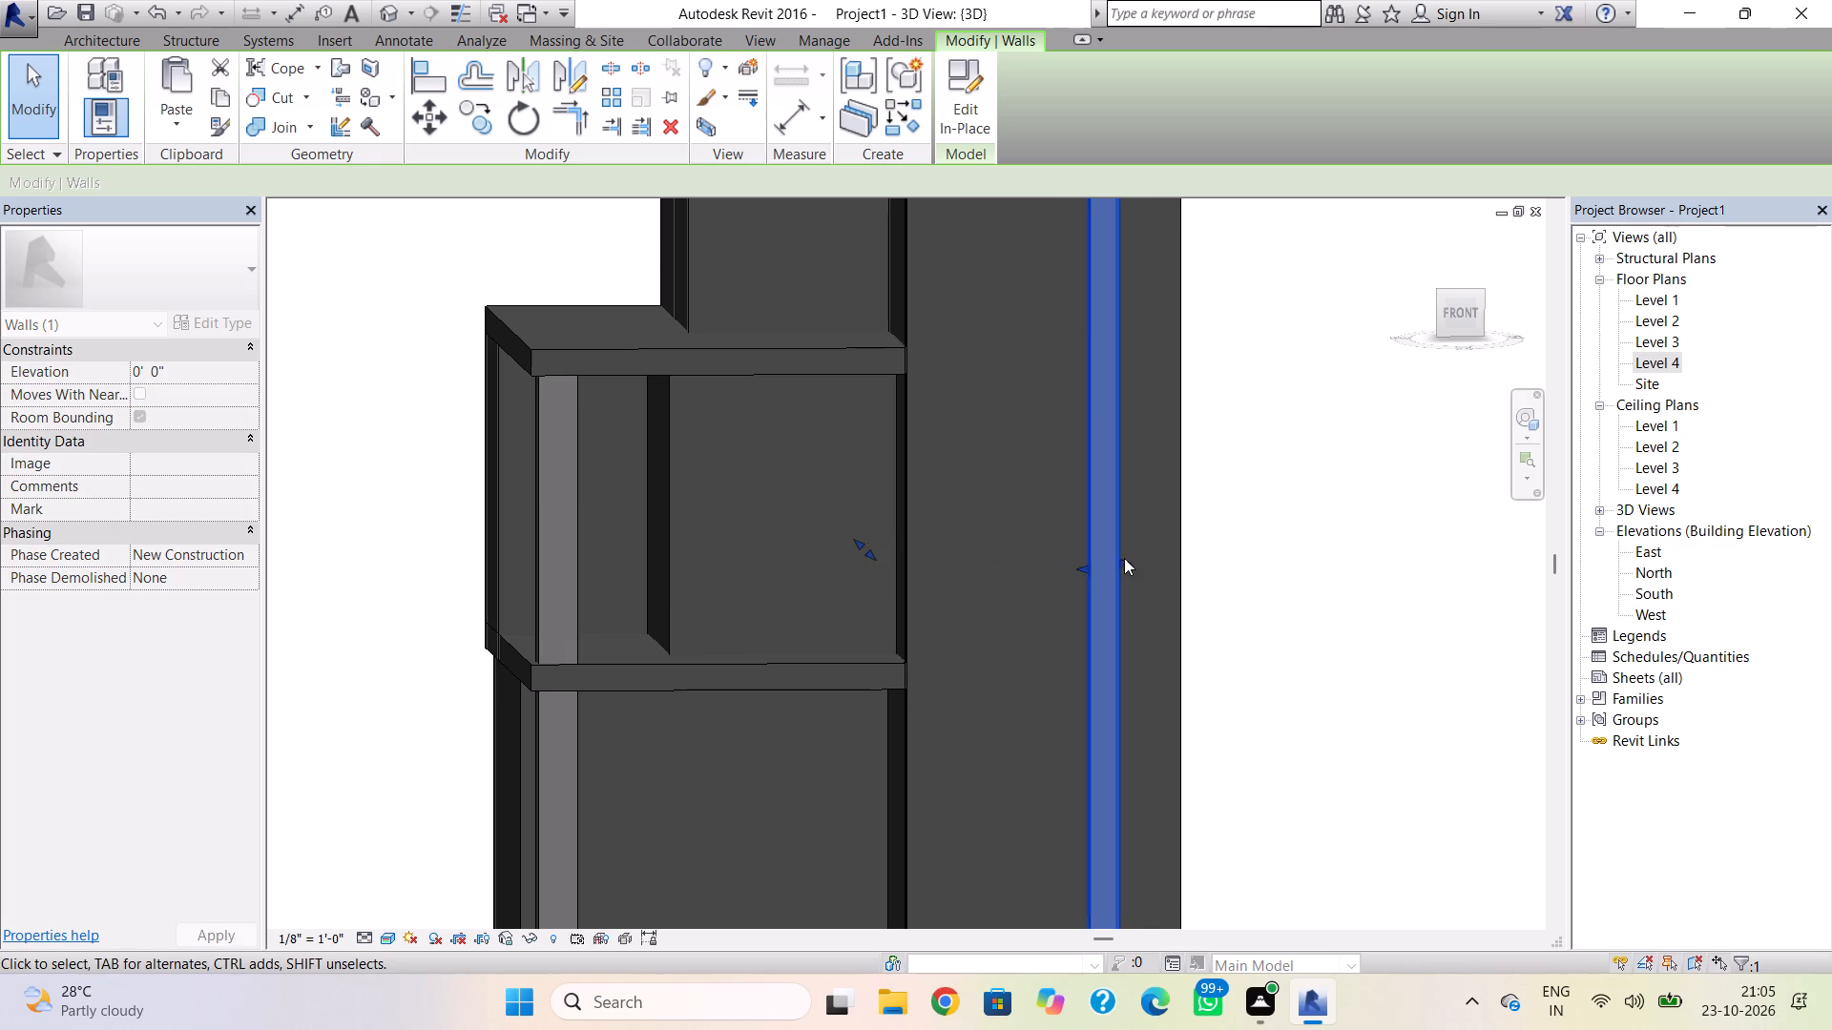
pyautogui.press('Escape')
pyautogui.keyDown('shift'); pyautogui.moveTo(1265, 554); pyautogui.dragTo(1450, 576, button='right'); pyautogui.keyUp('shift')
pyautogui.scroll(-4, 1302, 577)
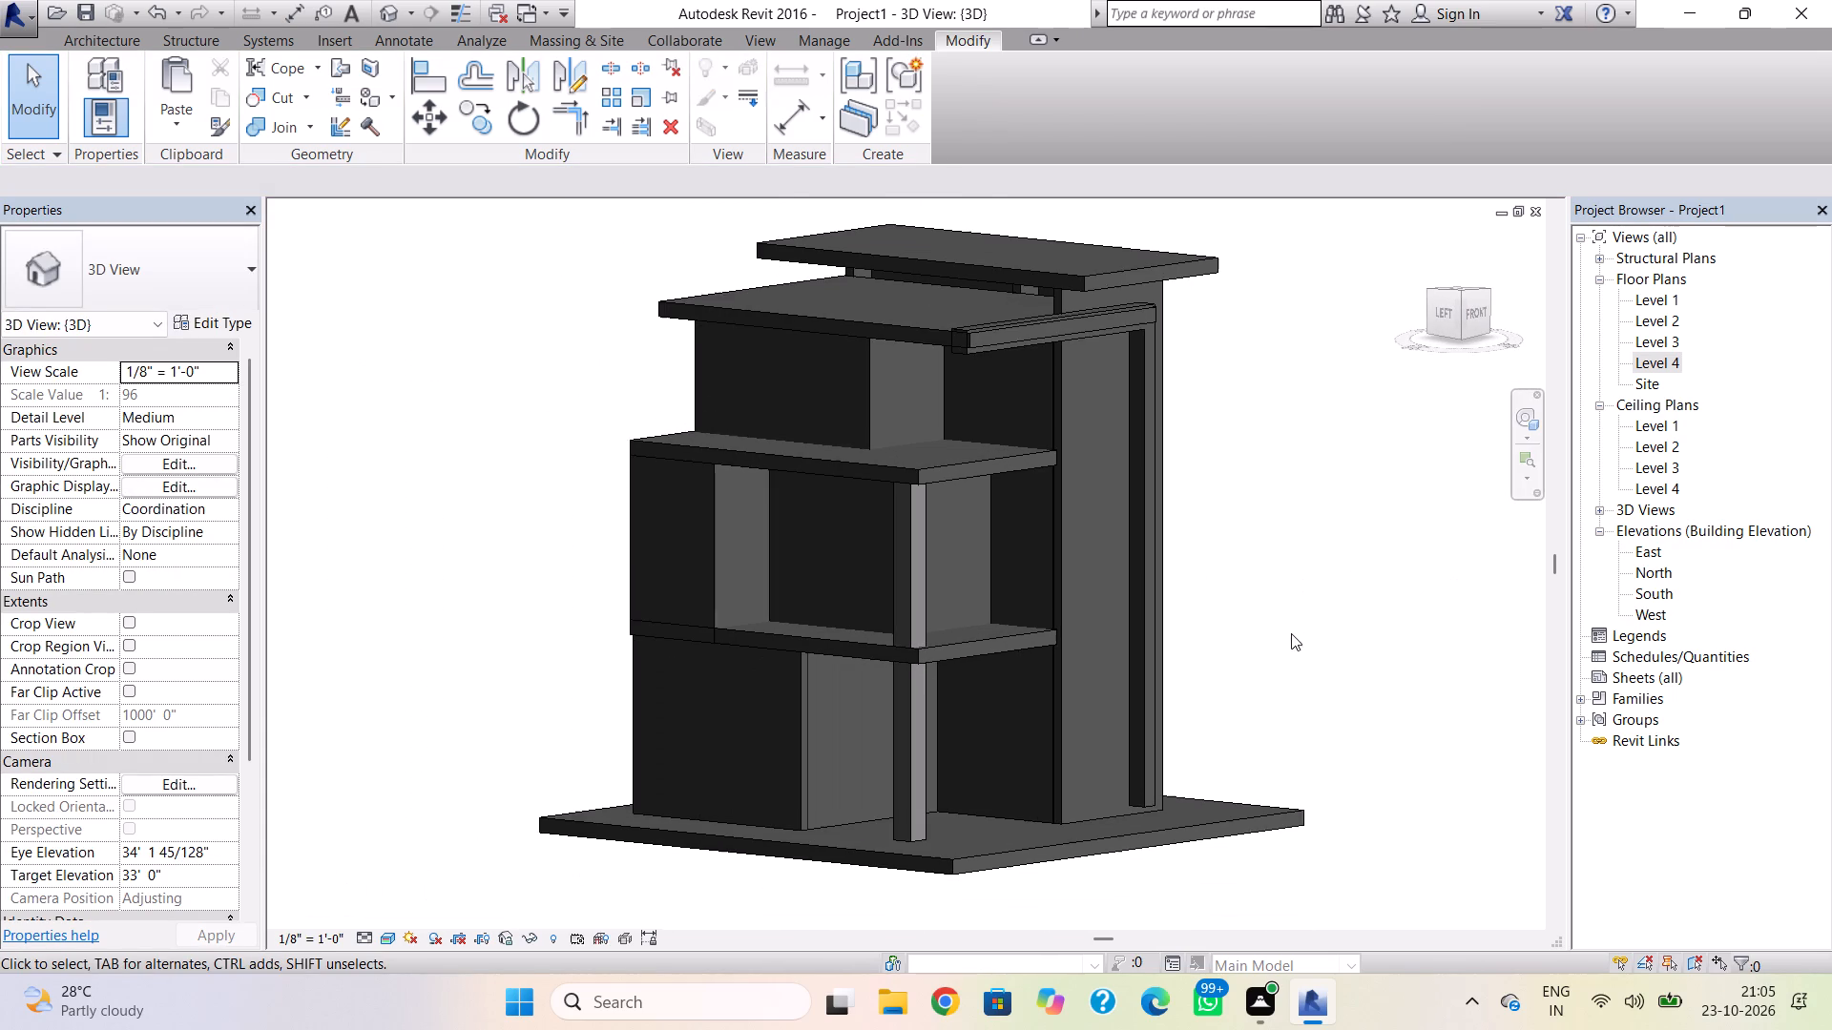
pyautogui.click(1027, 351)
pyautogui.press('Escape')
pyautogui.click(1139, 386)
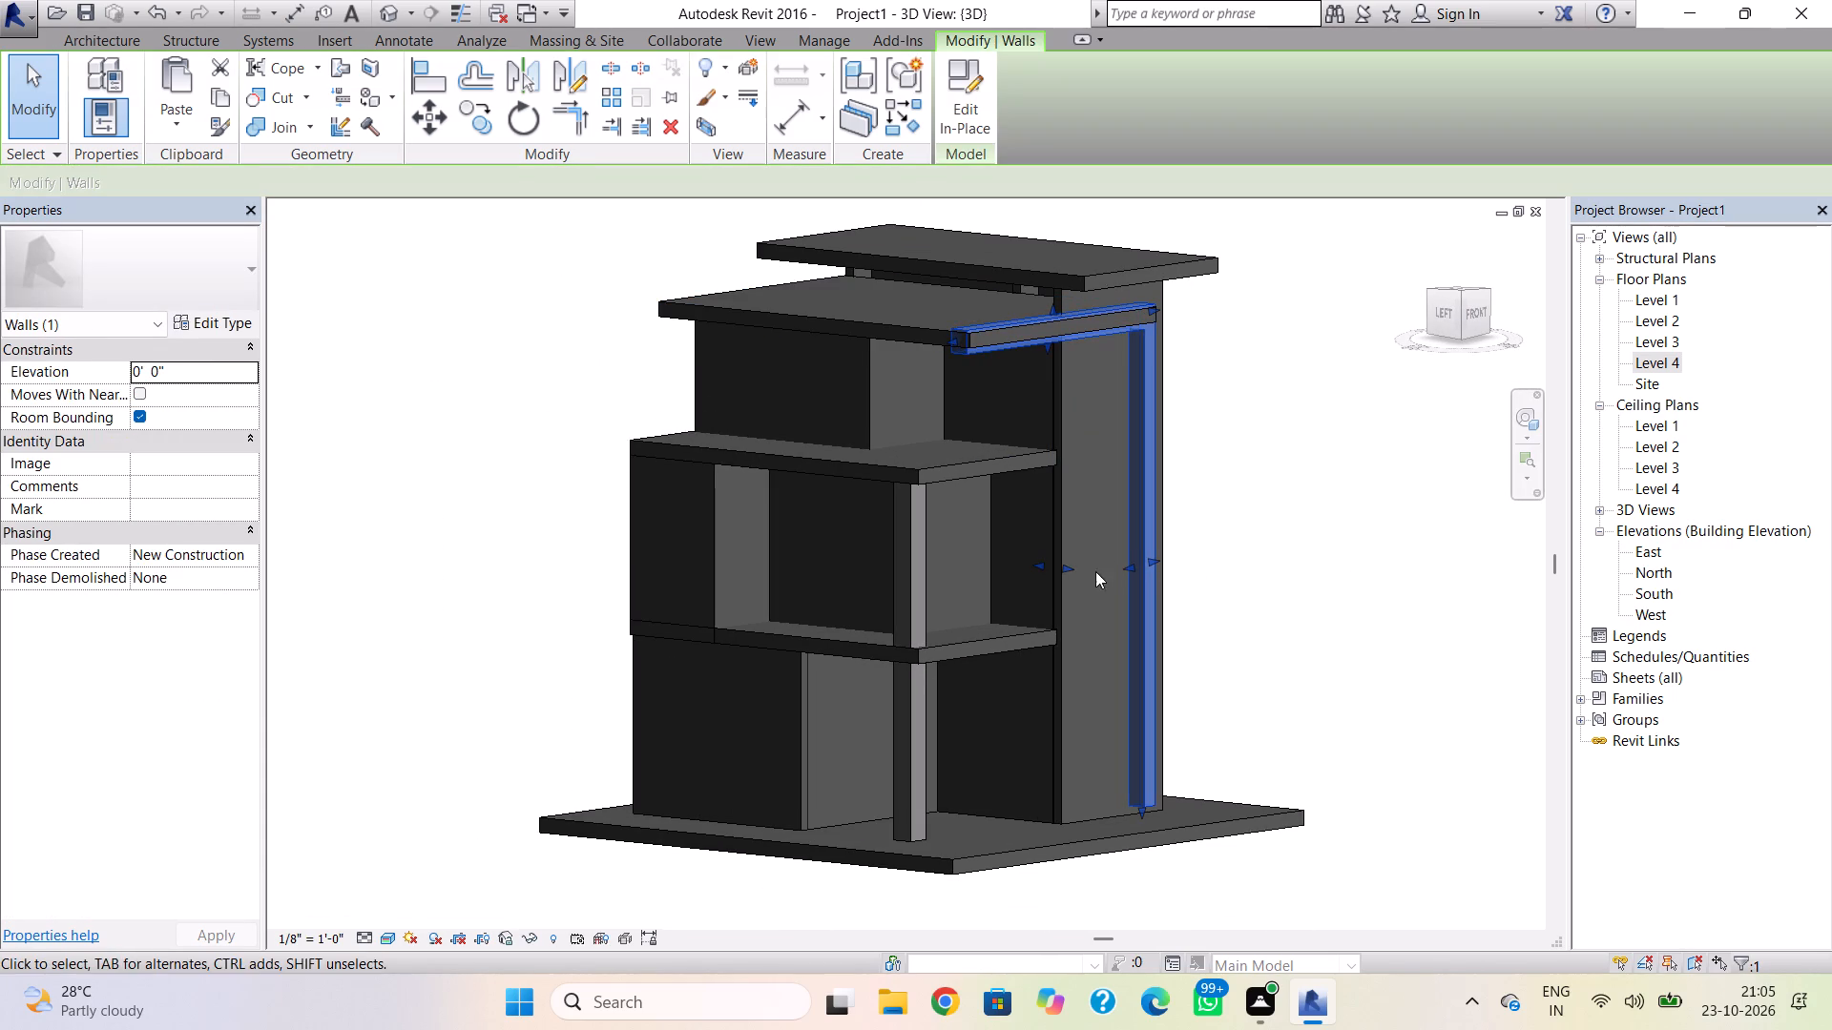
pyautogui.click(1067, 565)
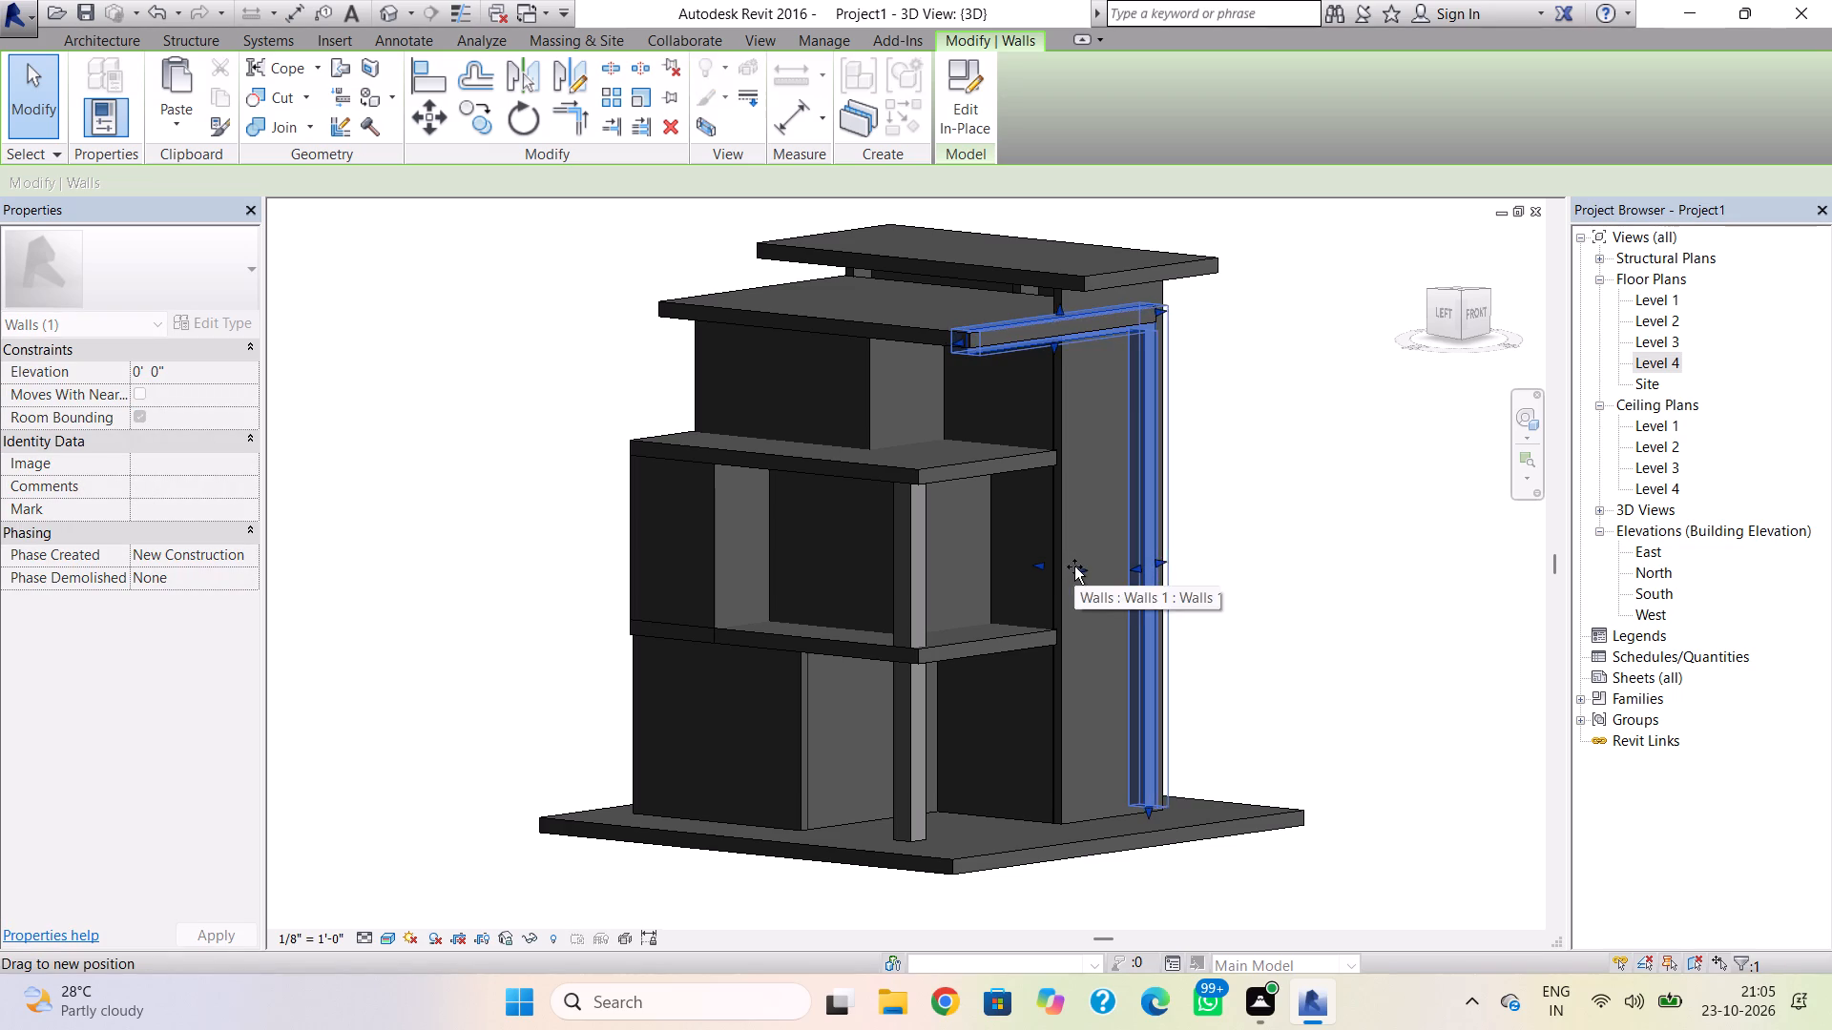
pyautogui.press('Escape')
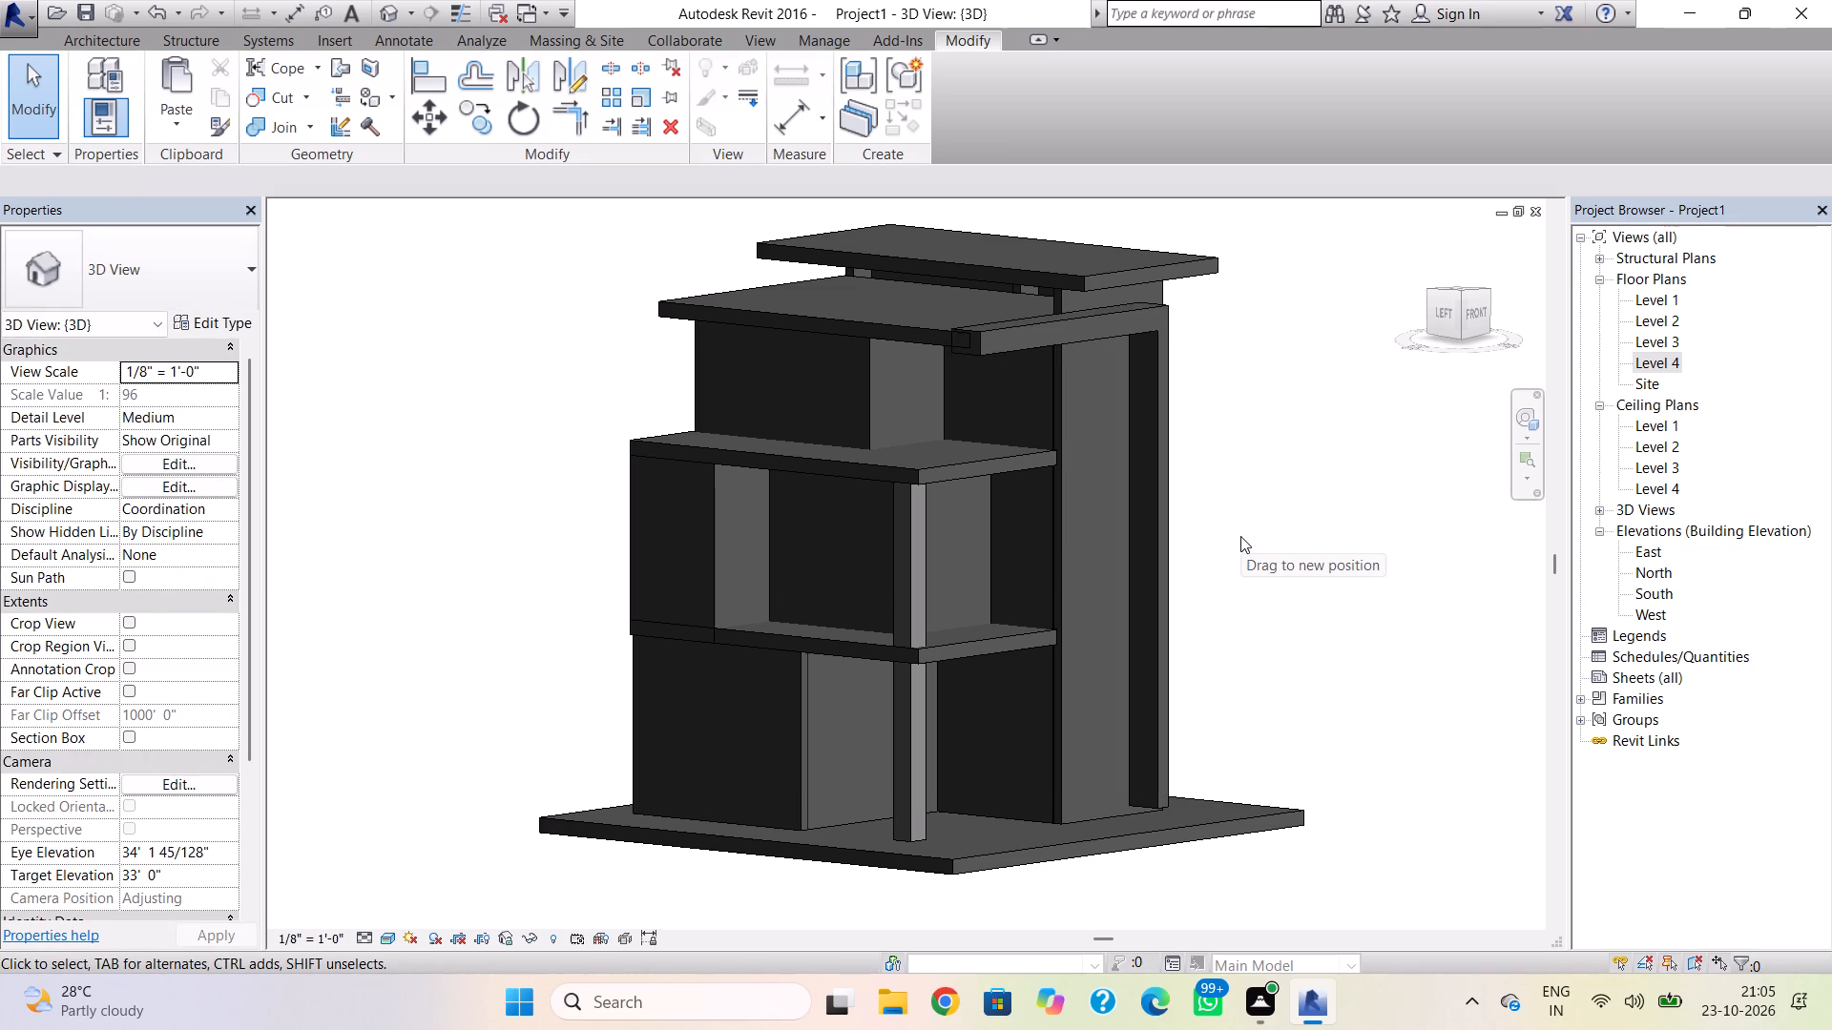
# Pull the L-shaped wall's front face back to just past the lowered roof's front edge and readjust its back face inside the roof.
pyautogui.keyDown('shift'); pyautogui.moveTo(1240, 536); pyautogui.dragTo(1369, 589, button='right'); pyautogui.keyUp('shift')
pyautogui.scroll(4, 1128, 472)
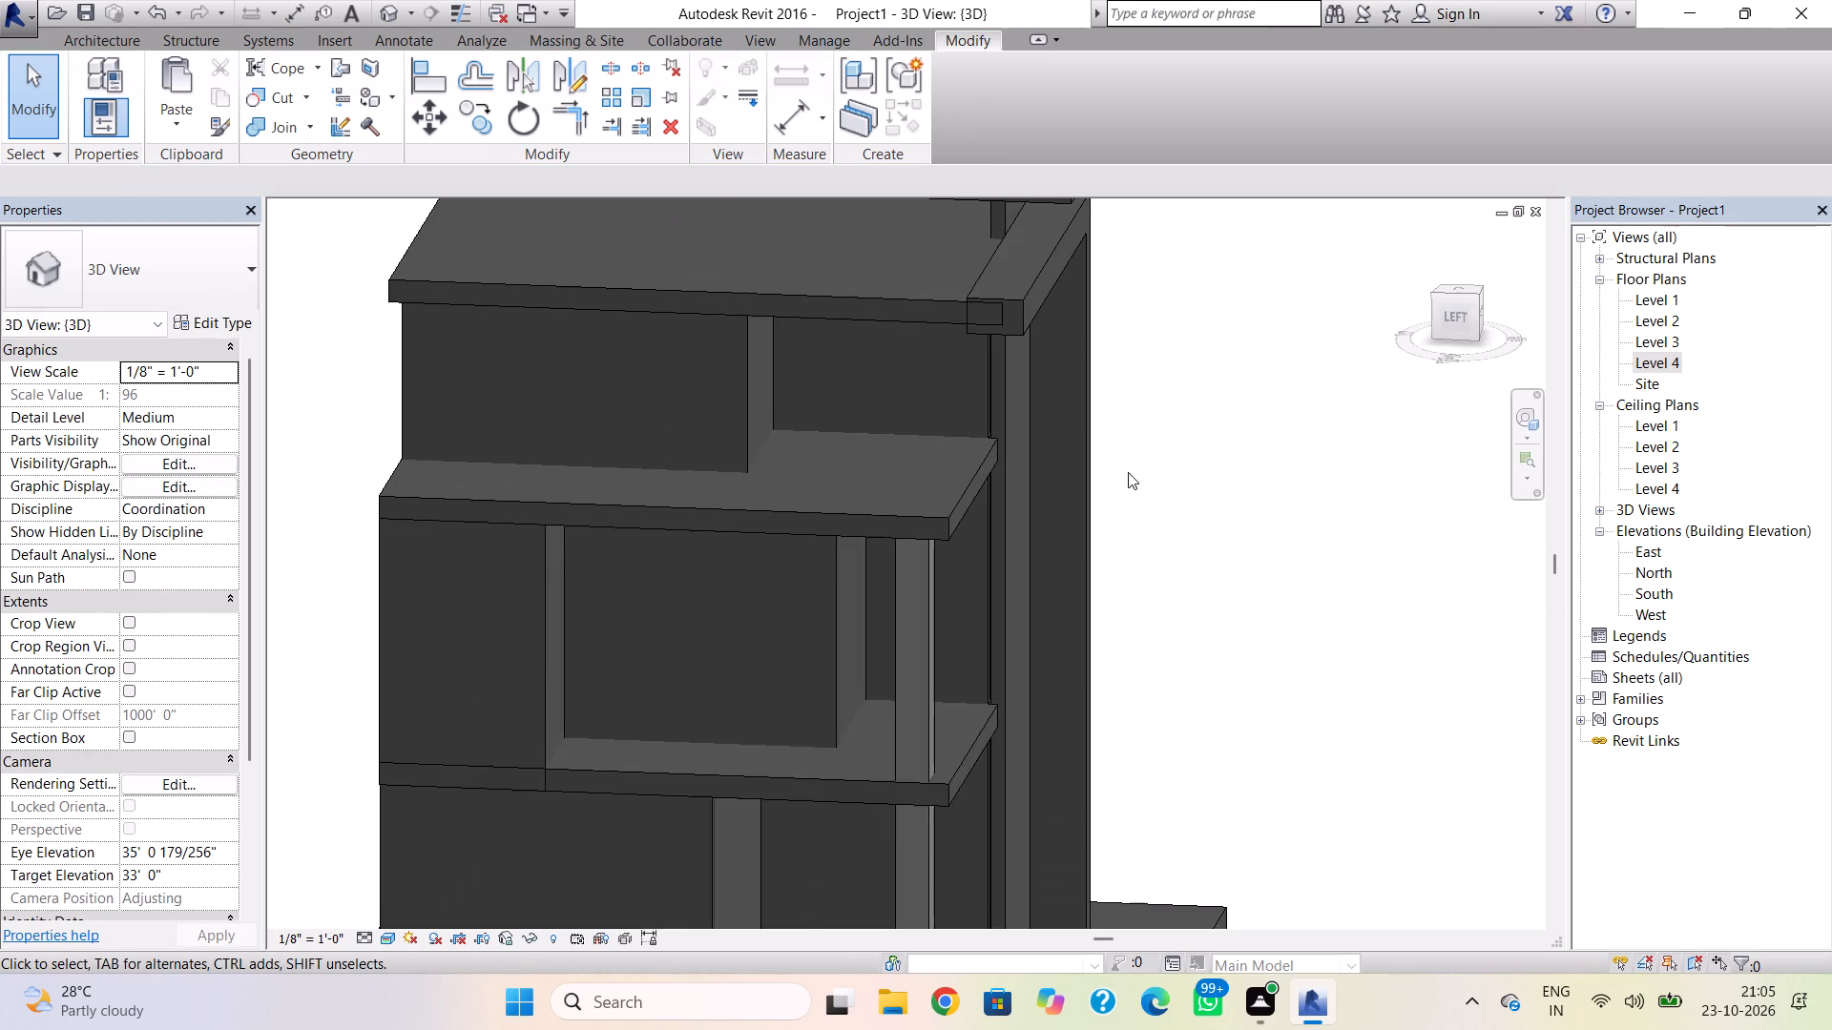
pyautogui.click(1075, 448)
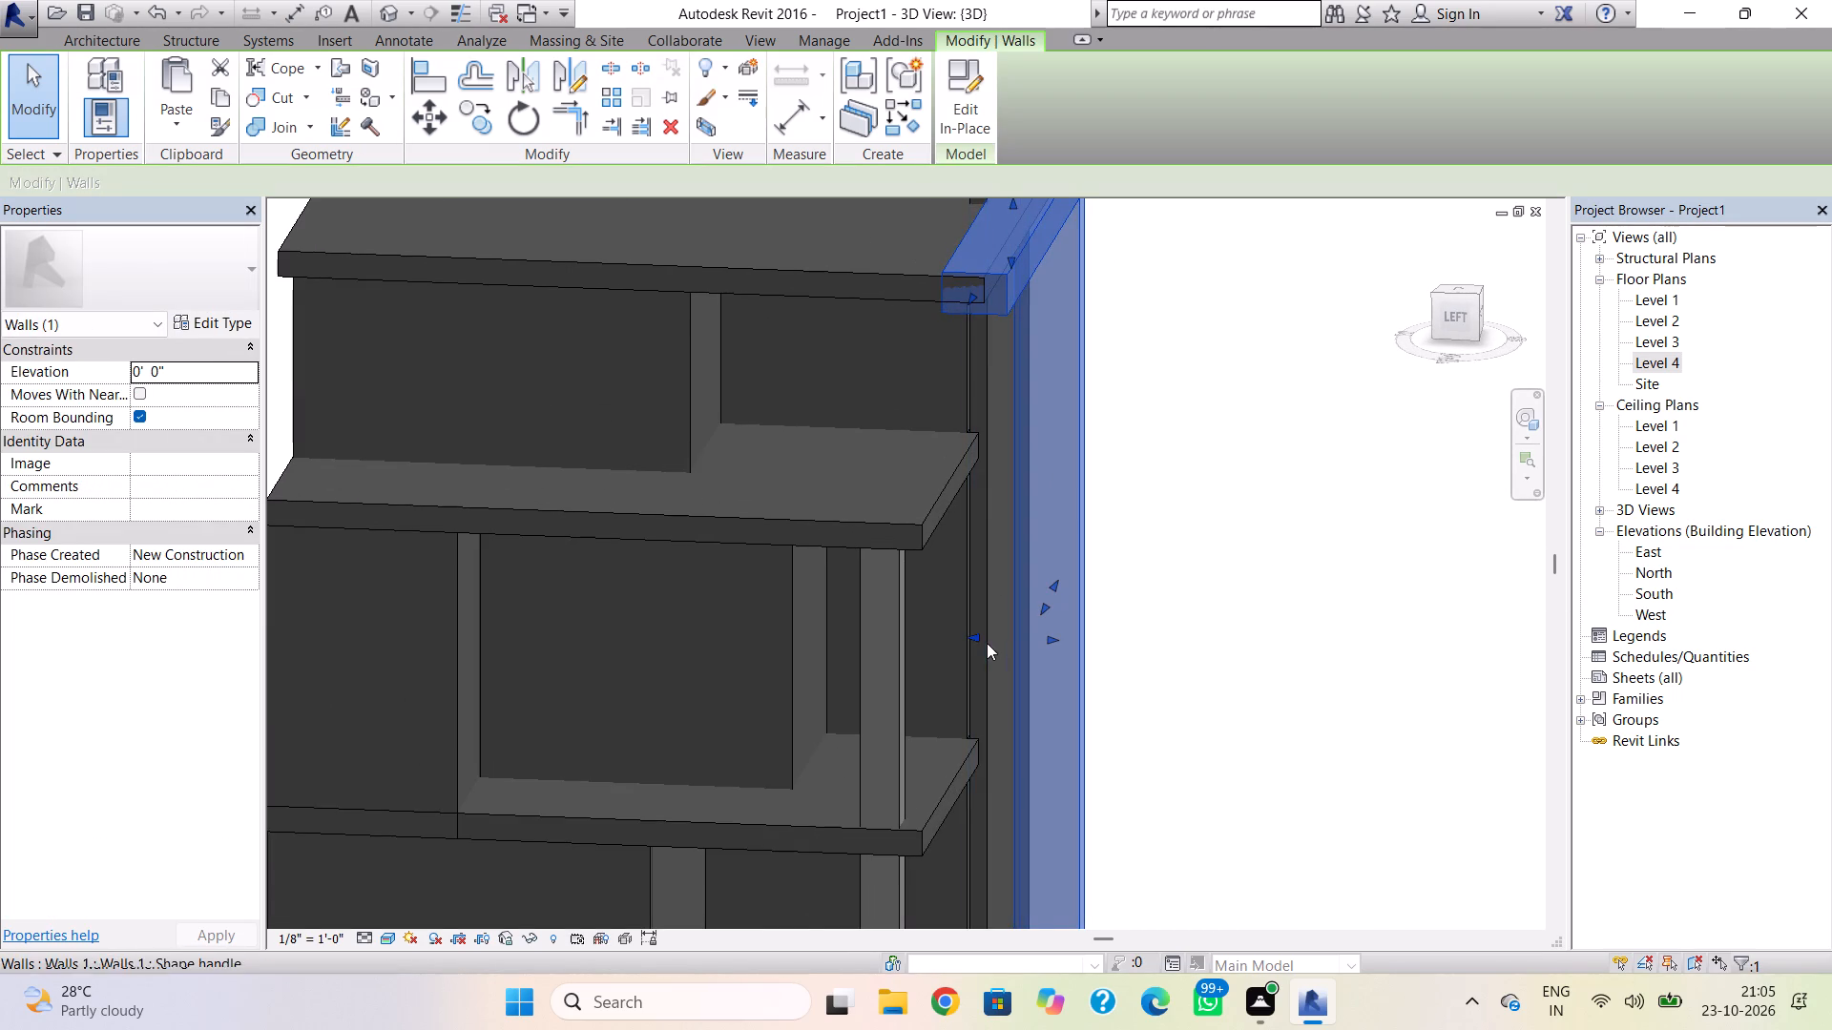
pyautogui.moveTo(984, 641); pyautogui.dragTo(965, 640)
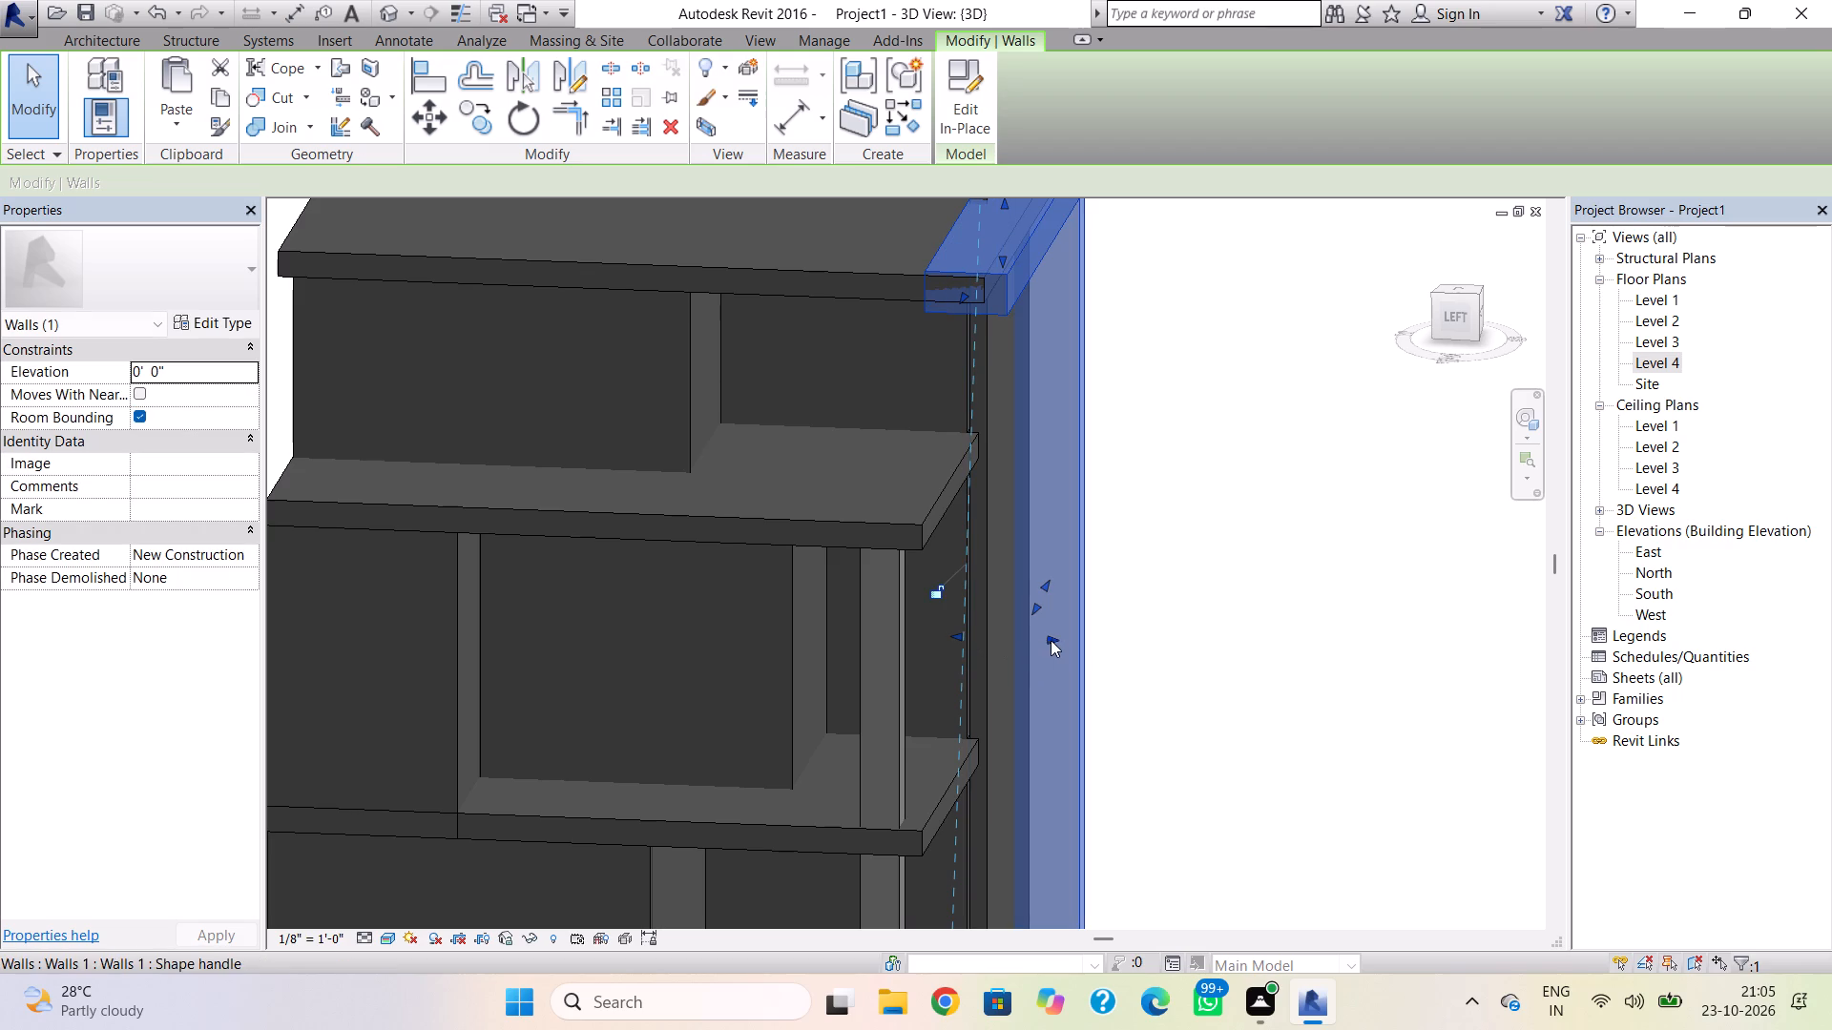
pyautogui.moveTo(1051, 639); pyautogui.dragTo(997, 641)
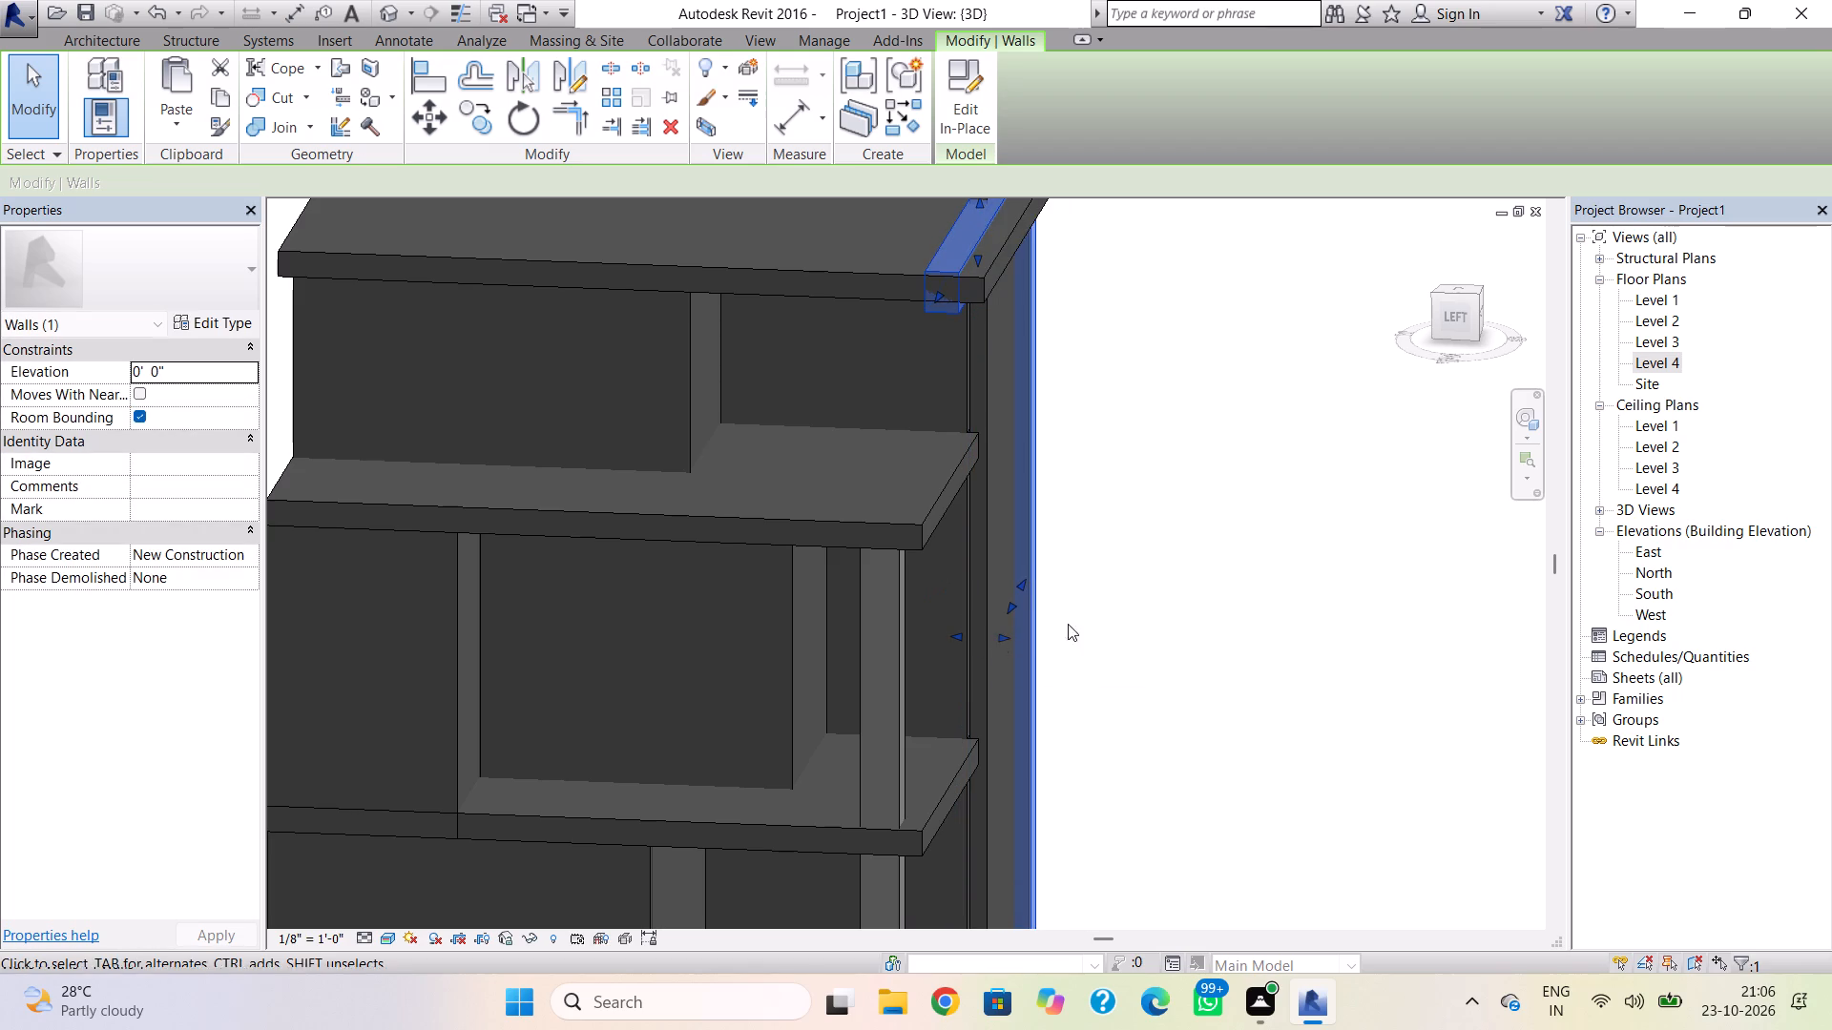
pyautogui.moveTo(1012, 637); pyautogui.dragTo(1029, 633)
pyautogui.press('Escape')
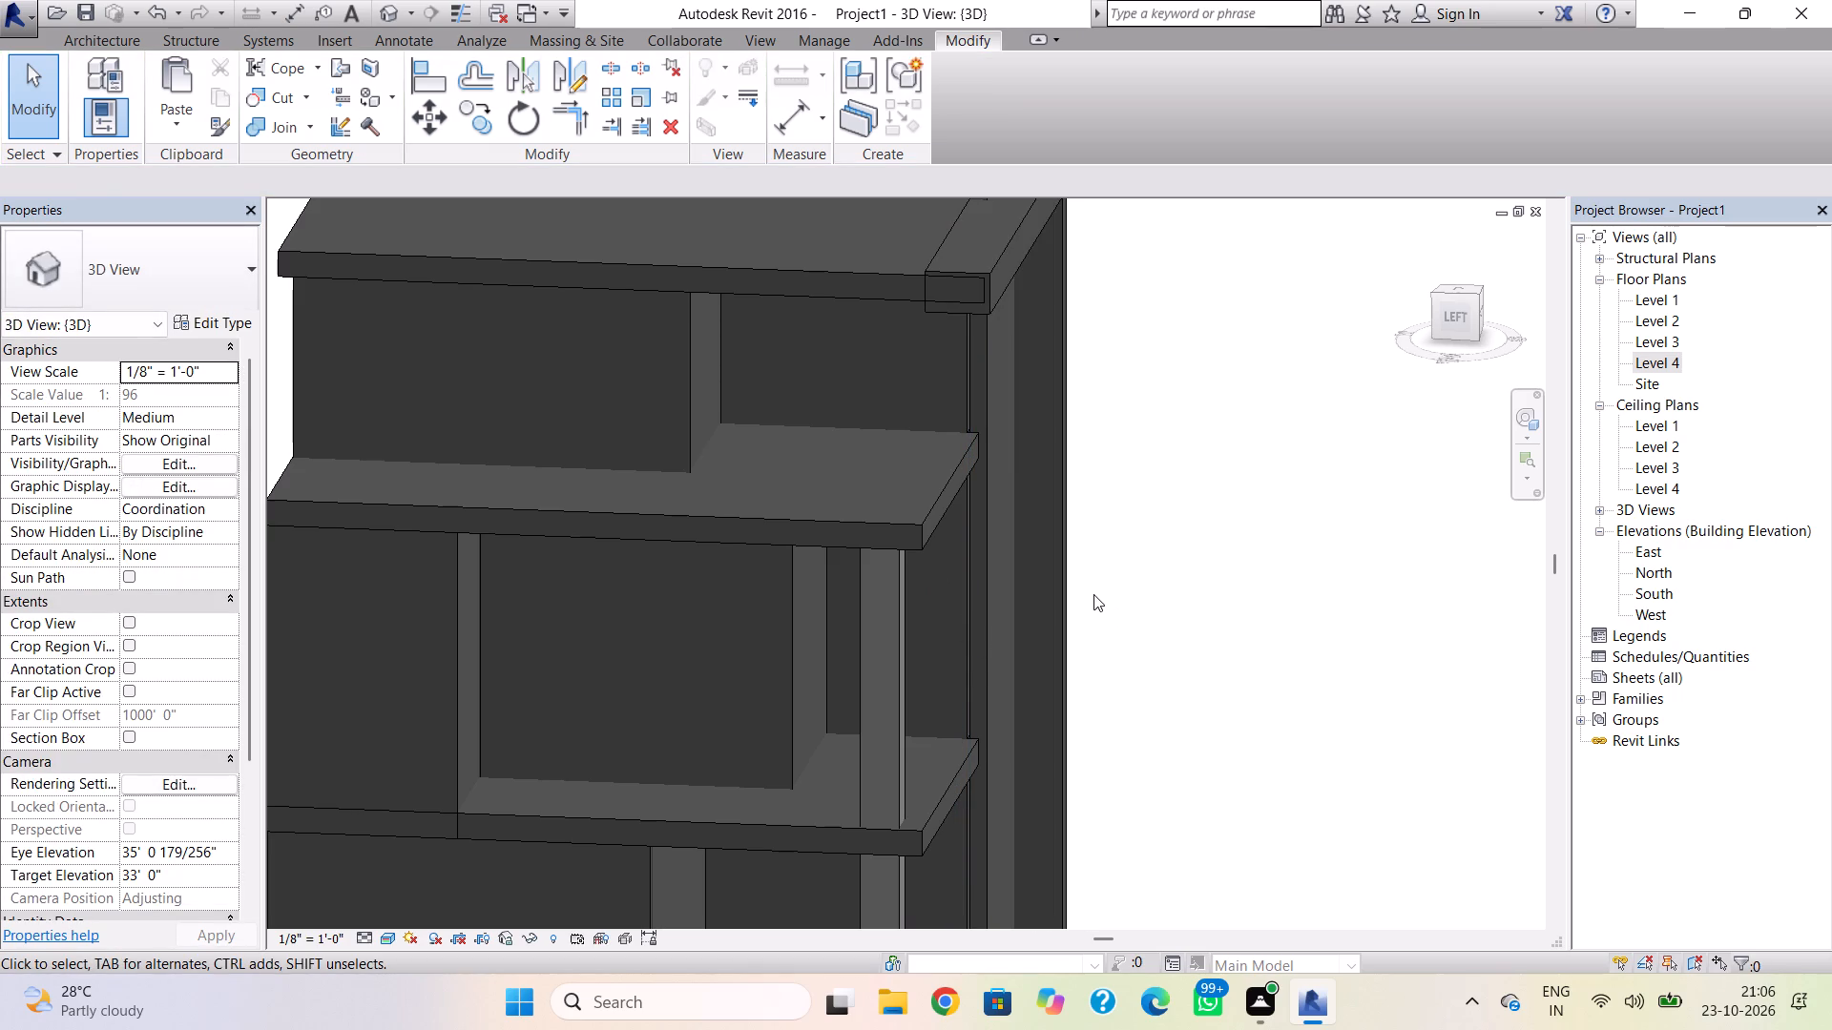
pyautogui.click(927, 312)
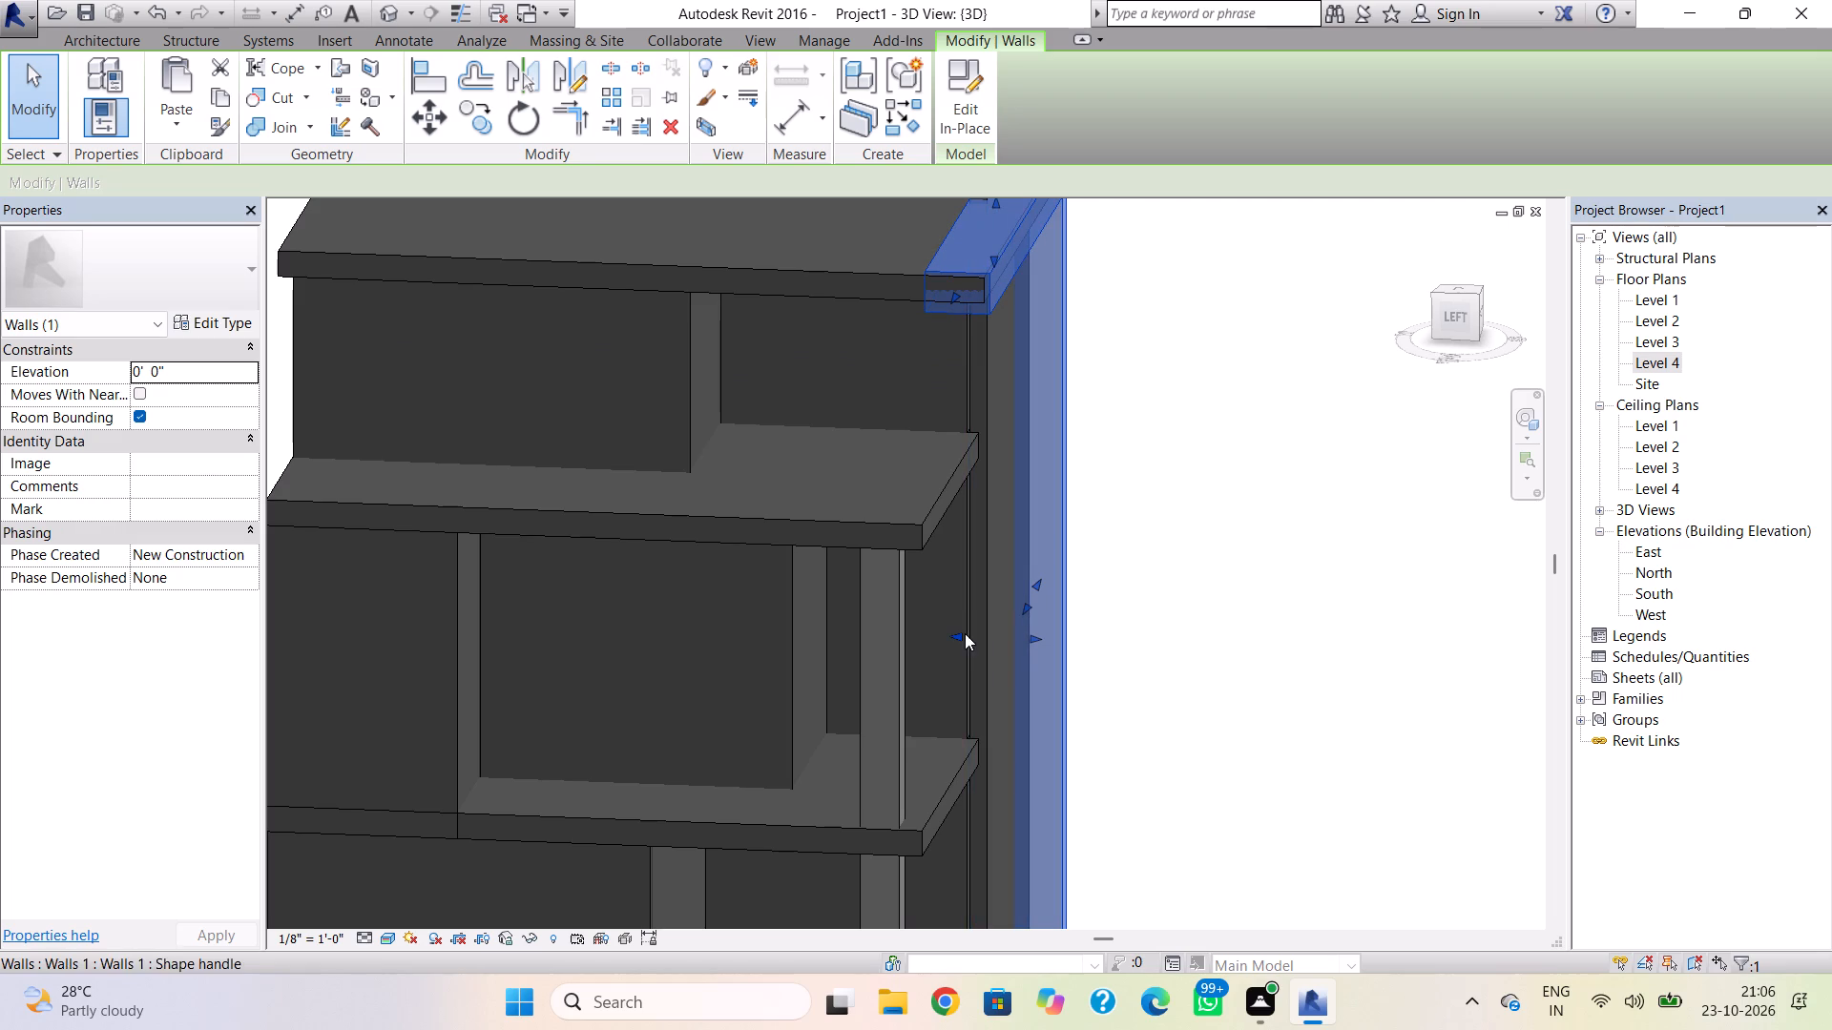
pyautogui.moveTo(963, 635); pyautogui.dragTo(976, 640)
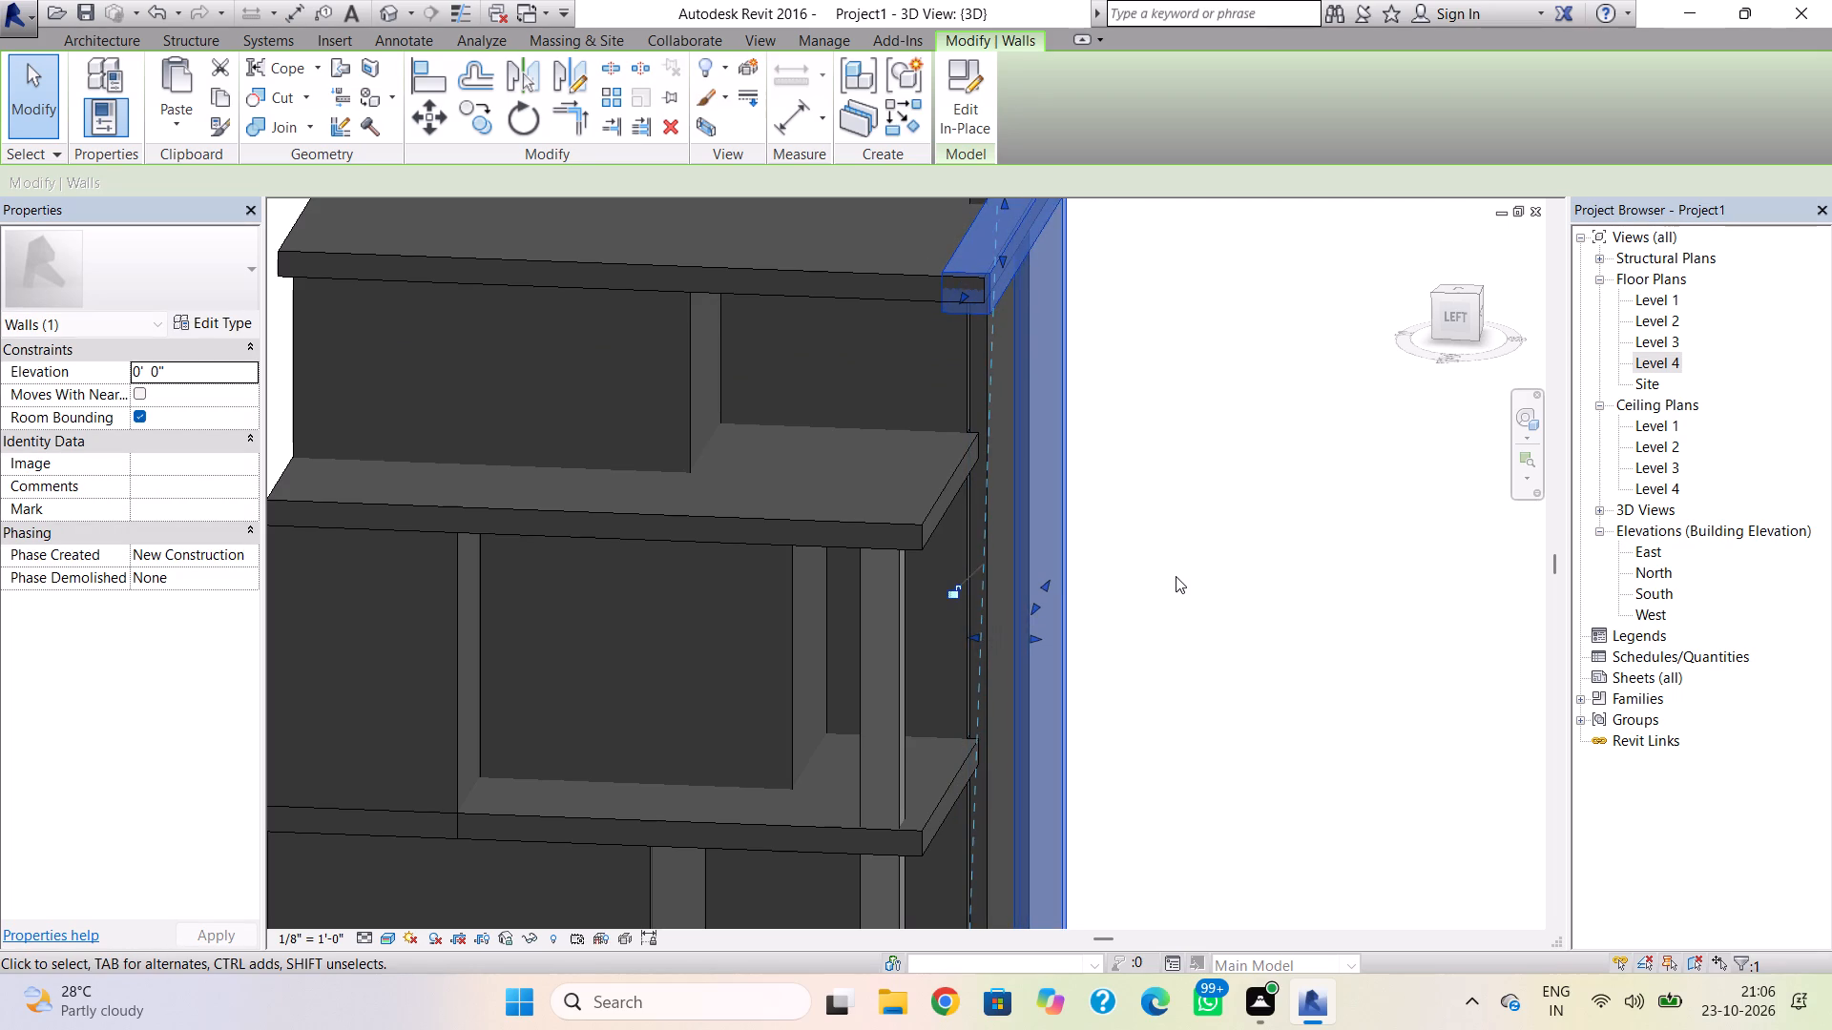
pyautogui.press('Escape')
# Open the L-shaped in-place wall for editing.
pyautogui.keyDown('shift'); pyautogui.moveTo(1171, 578); pyautogui.dragTo(908, 511, button='right'); pyautogui.keyUp('shift')
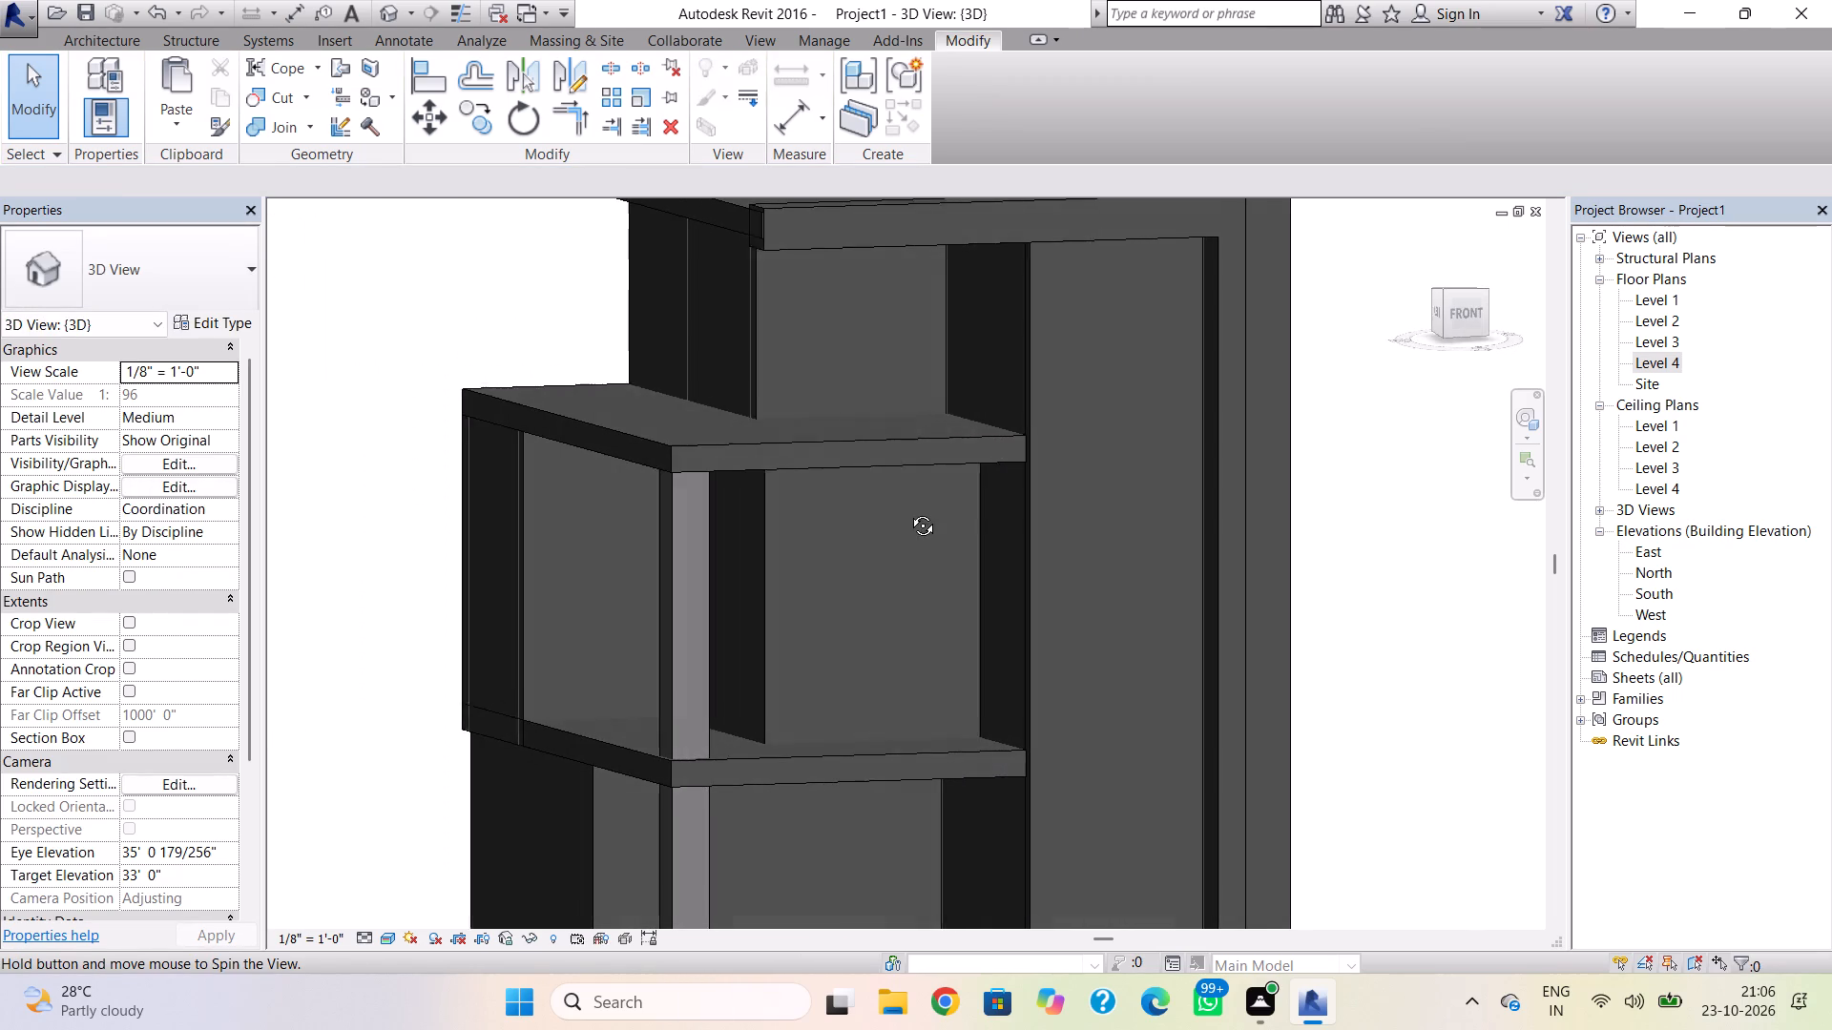
pyautogui.keyDown('shift'); pyautogui.moveTo(908, 511); pyautogui.dragTo(907, 510, button='right'); pyautogui.keyUp('shift')
pyautogui.scroll(-2, 936, 493)
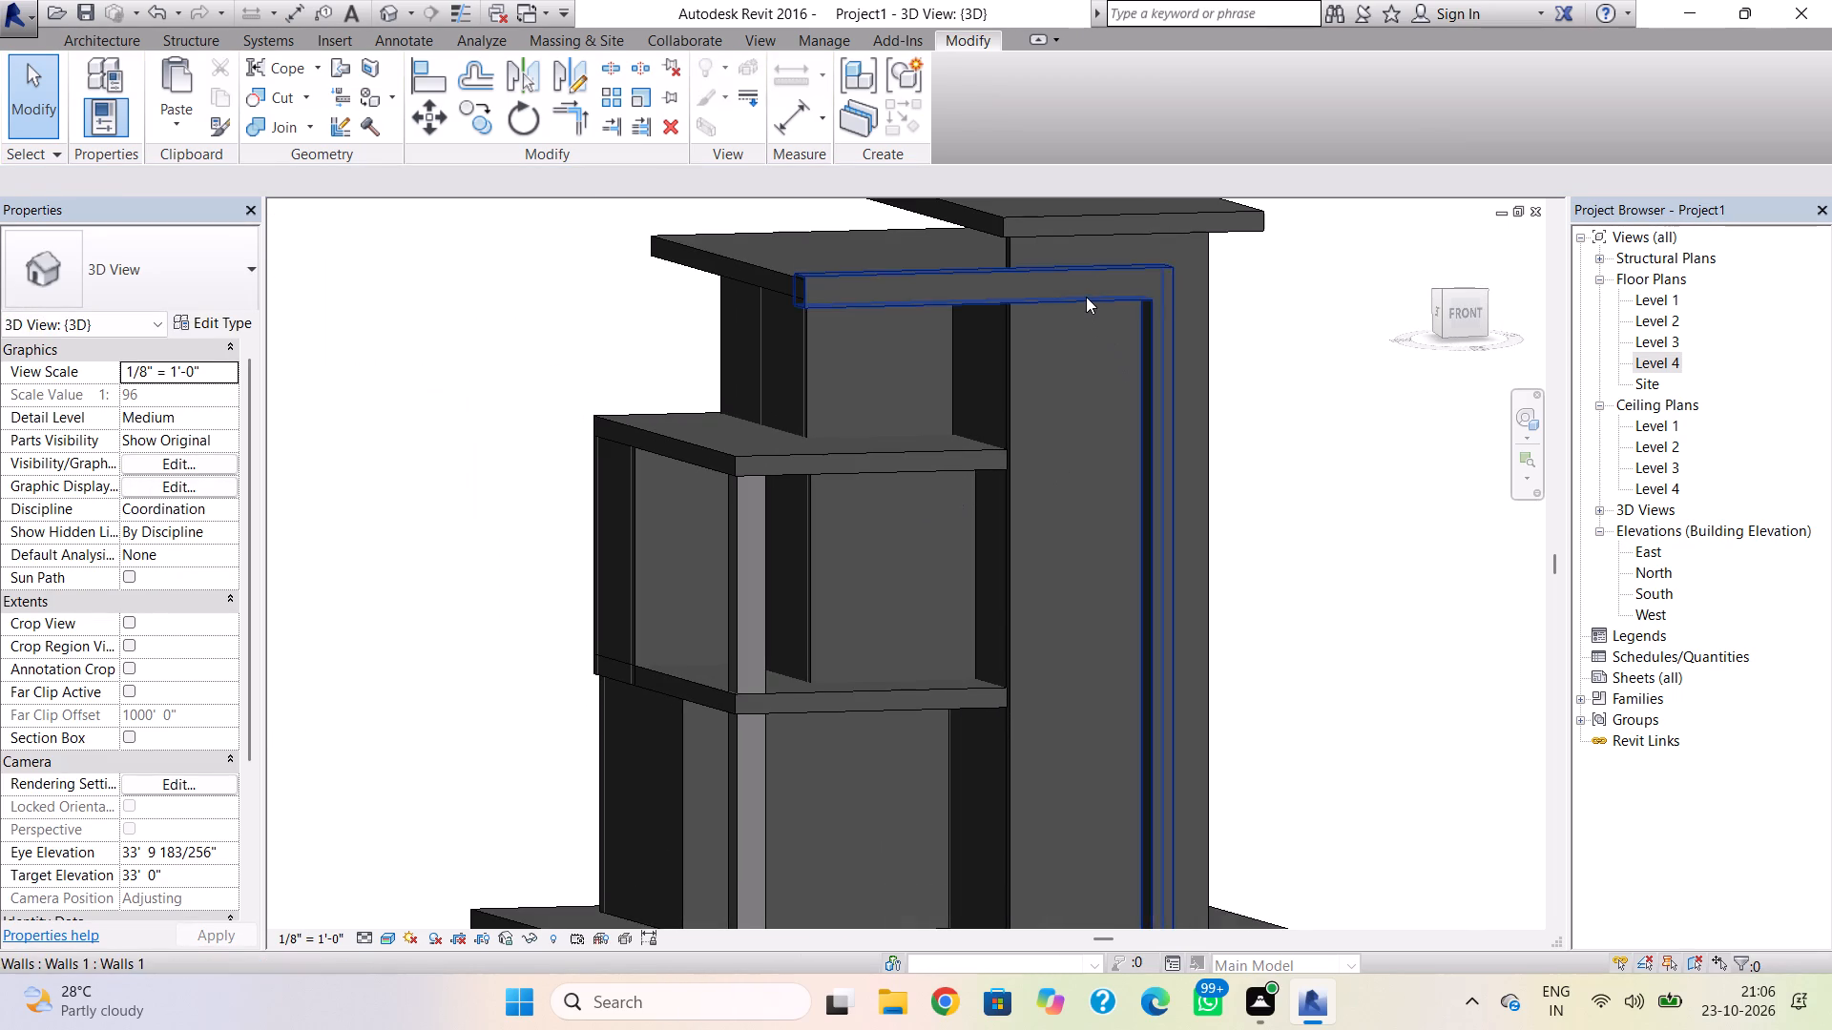
pyautogui.doubleClick(1086, 297)
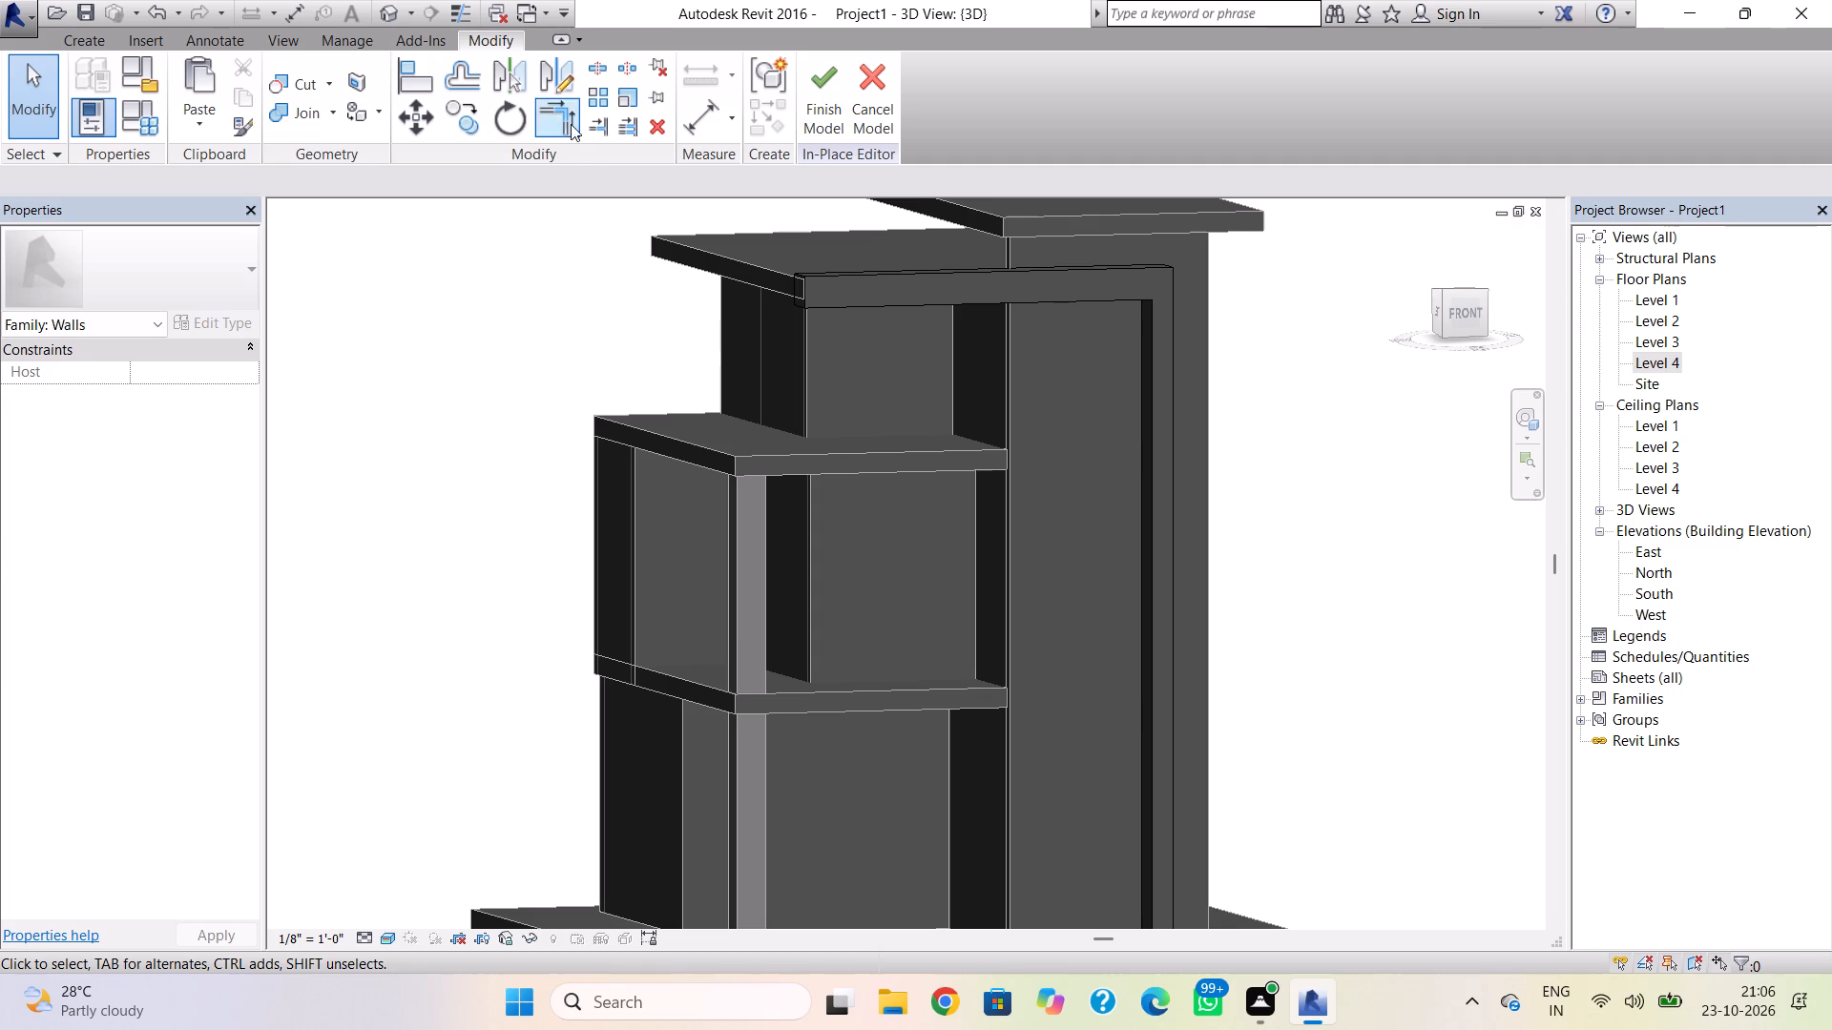
pyautogui.click(98, 42)
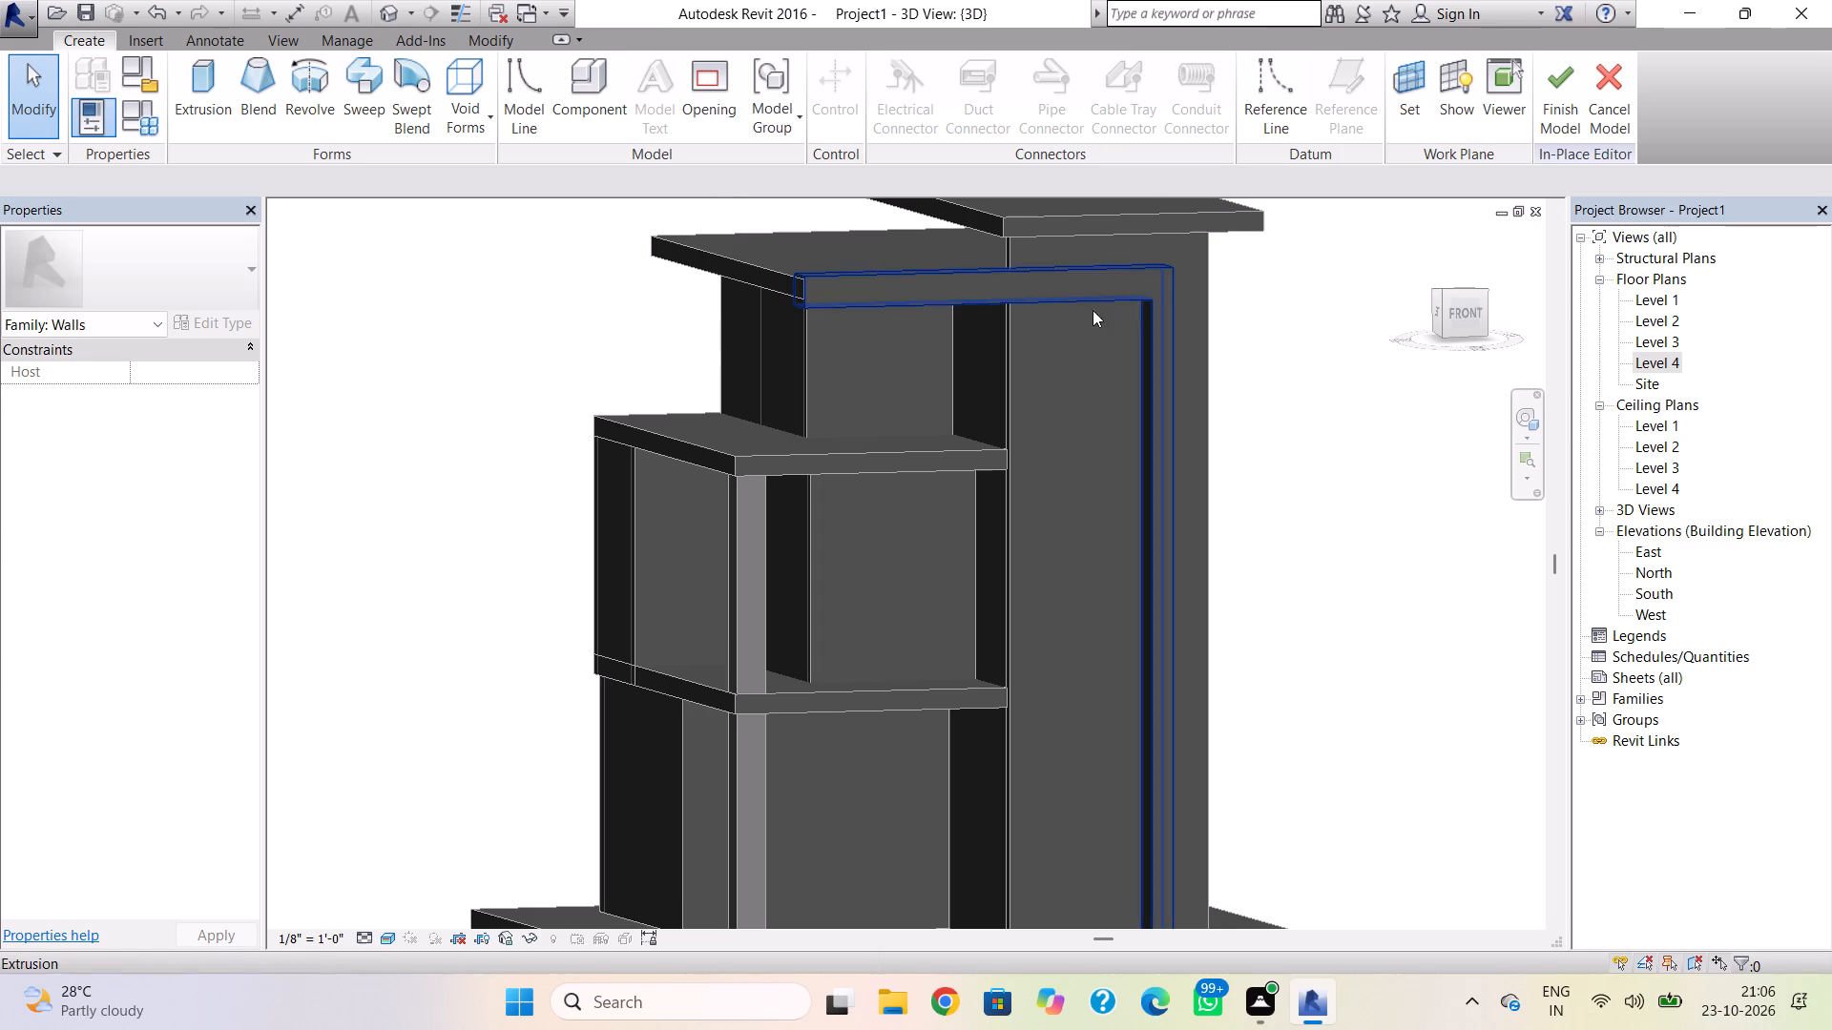
pyautogui.keyDown('shift'); pyautogui.moveTo(1153, 314); pyautogui.dragTo(1119, 316, button='right'); pyautogui.keyUp('shift')
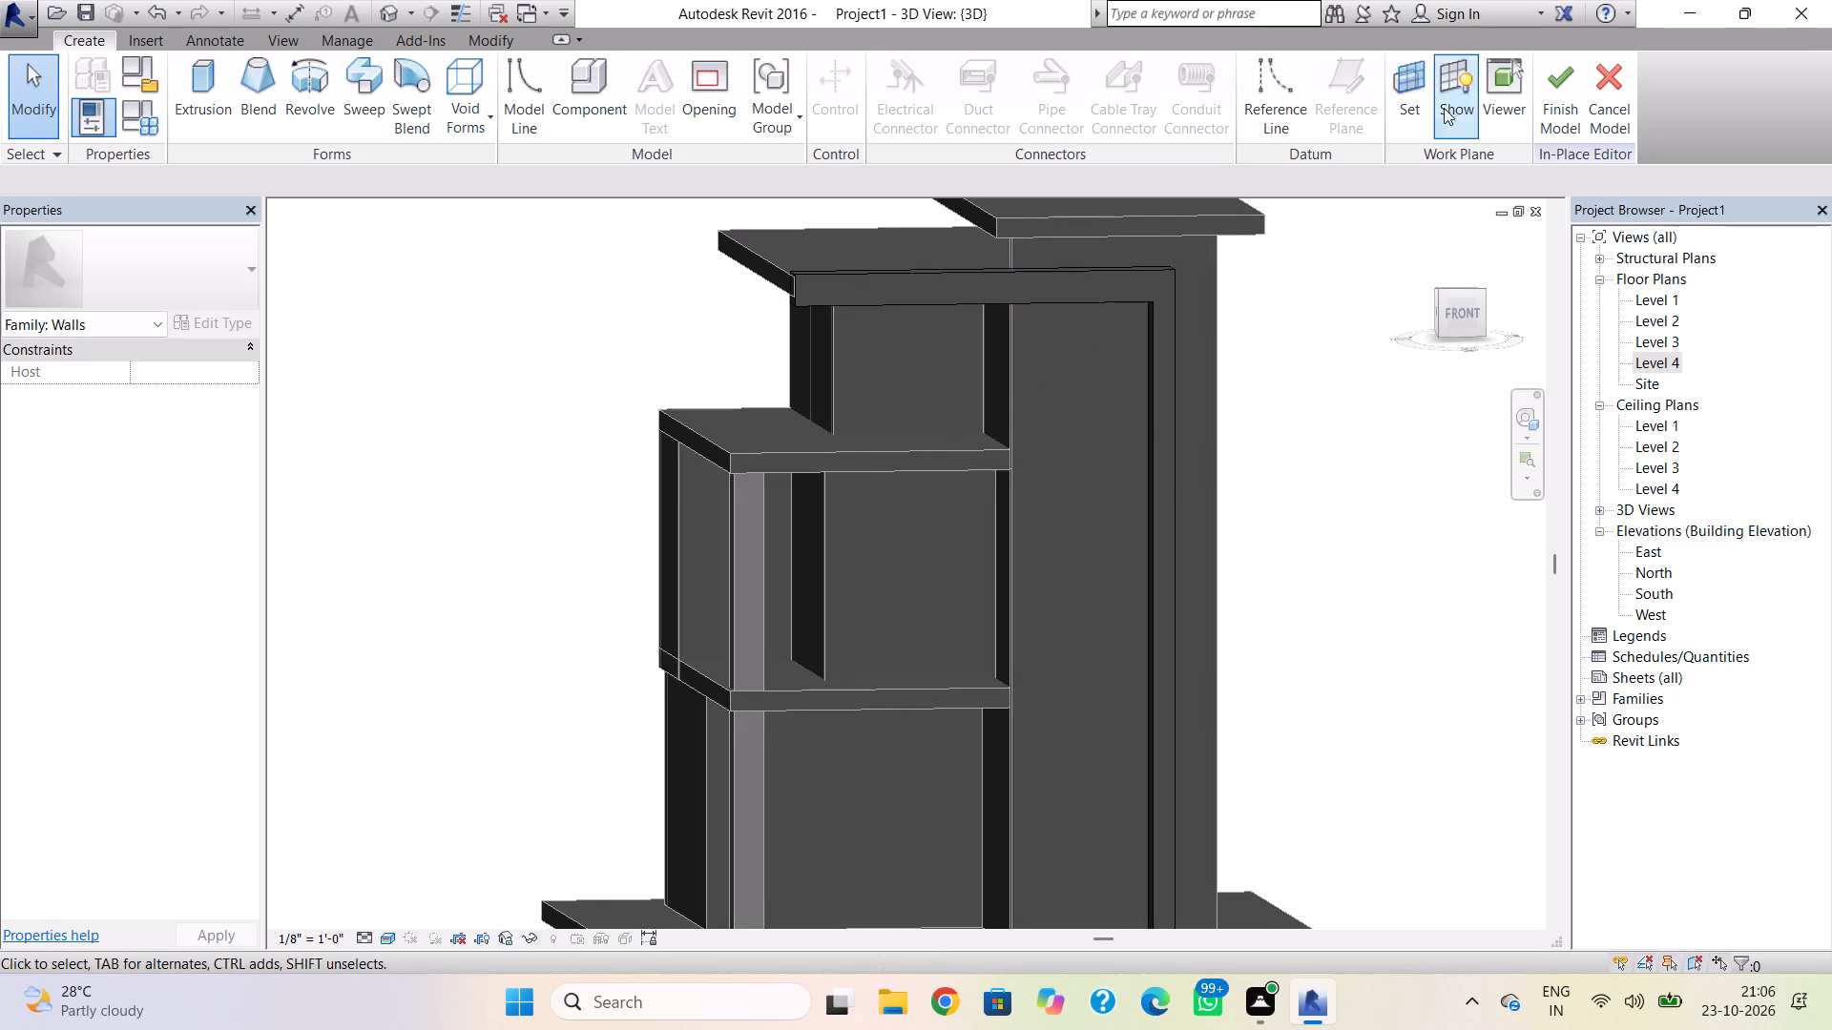
# Start a 1'-0" deep extrusion and sketch a narrow vertical rectangle about 5'-0" tall across the L-shape's top band, in front view.
pyautogui.click(216, 102)
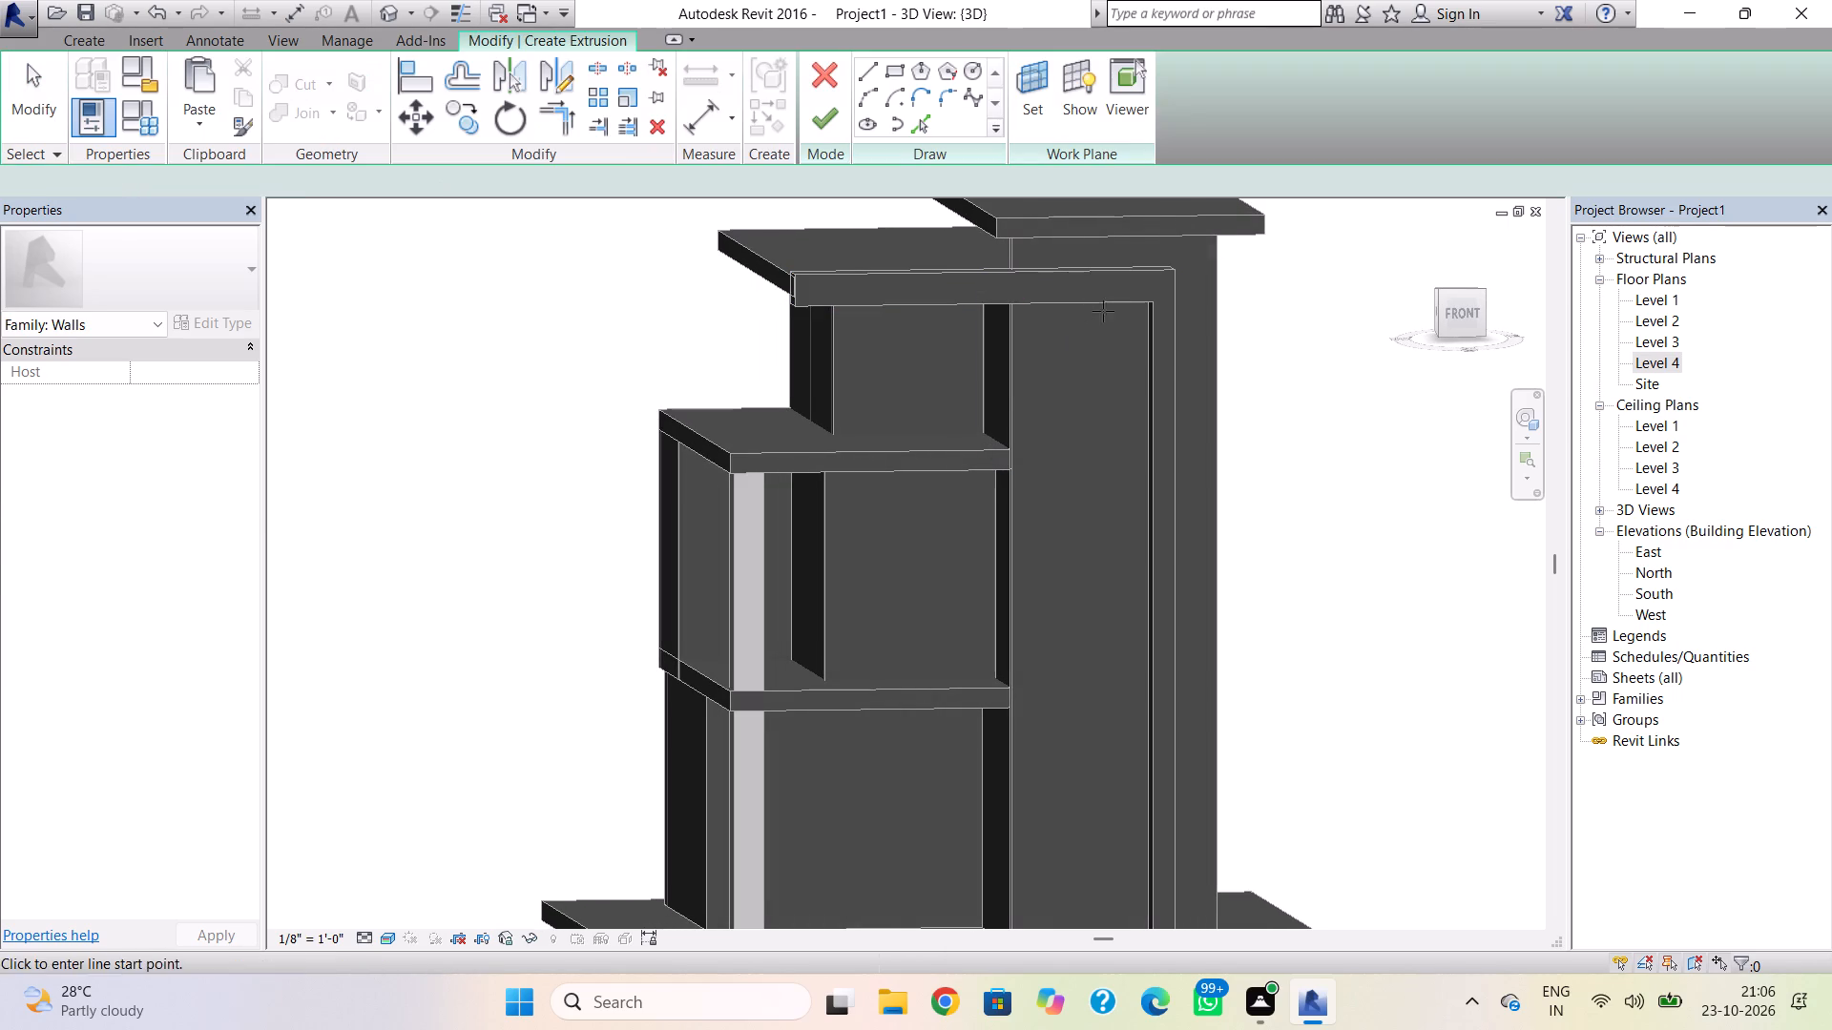
pyautogui.press('Escape')
pyautogui.click(1470, 321)
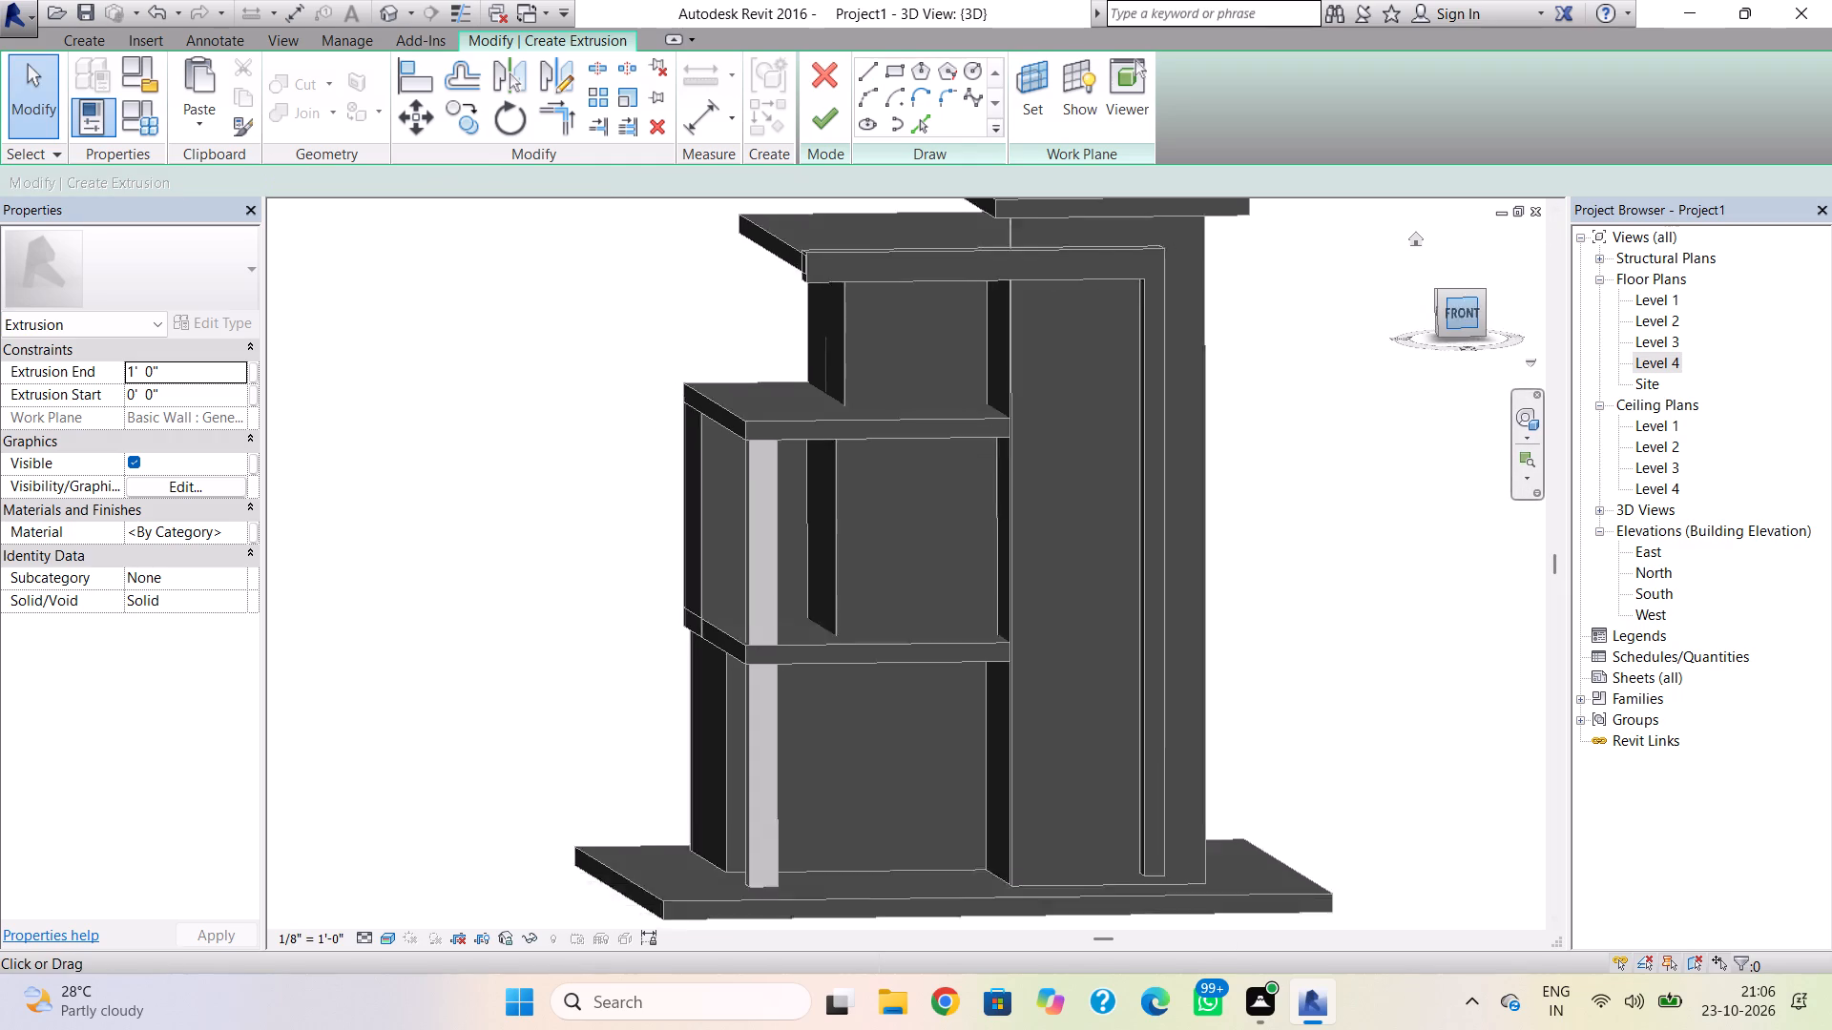
pyautogui.moveTo(1019, 375); pyautogui.dragTo(1053, 556, button='middle')
pyautogui.scroll(4, 1019, 527)
pyautogui.scroll(-1, 961, 481)
pyautogui.moveTo(962, 496); pyautogui.dragTo(973, 577, button='middle')
pyautogui.scroll(2, 955, 544)
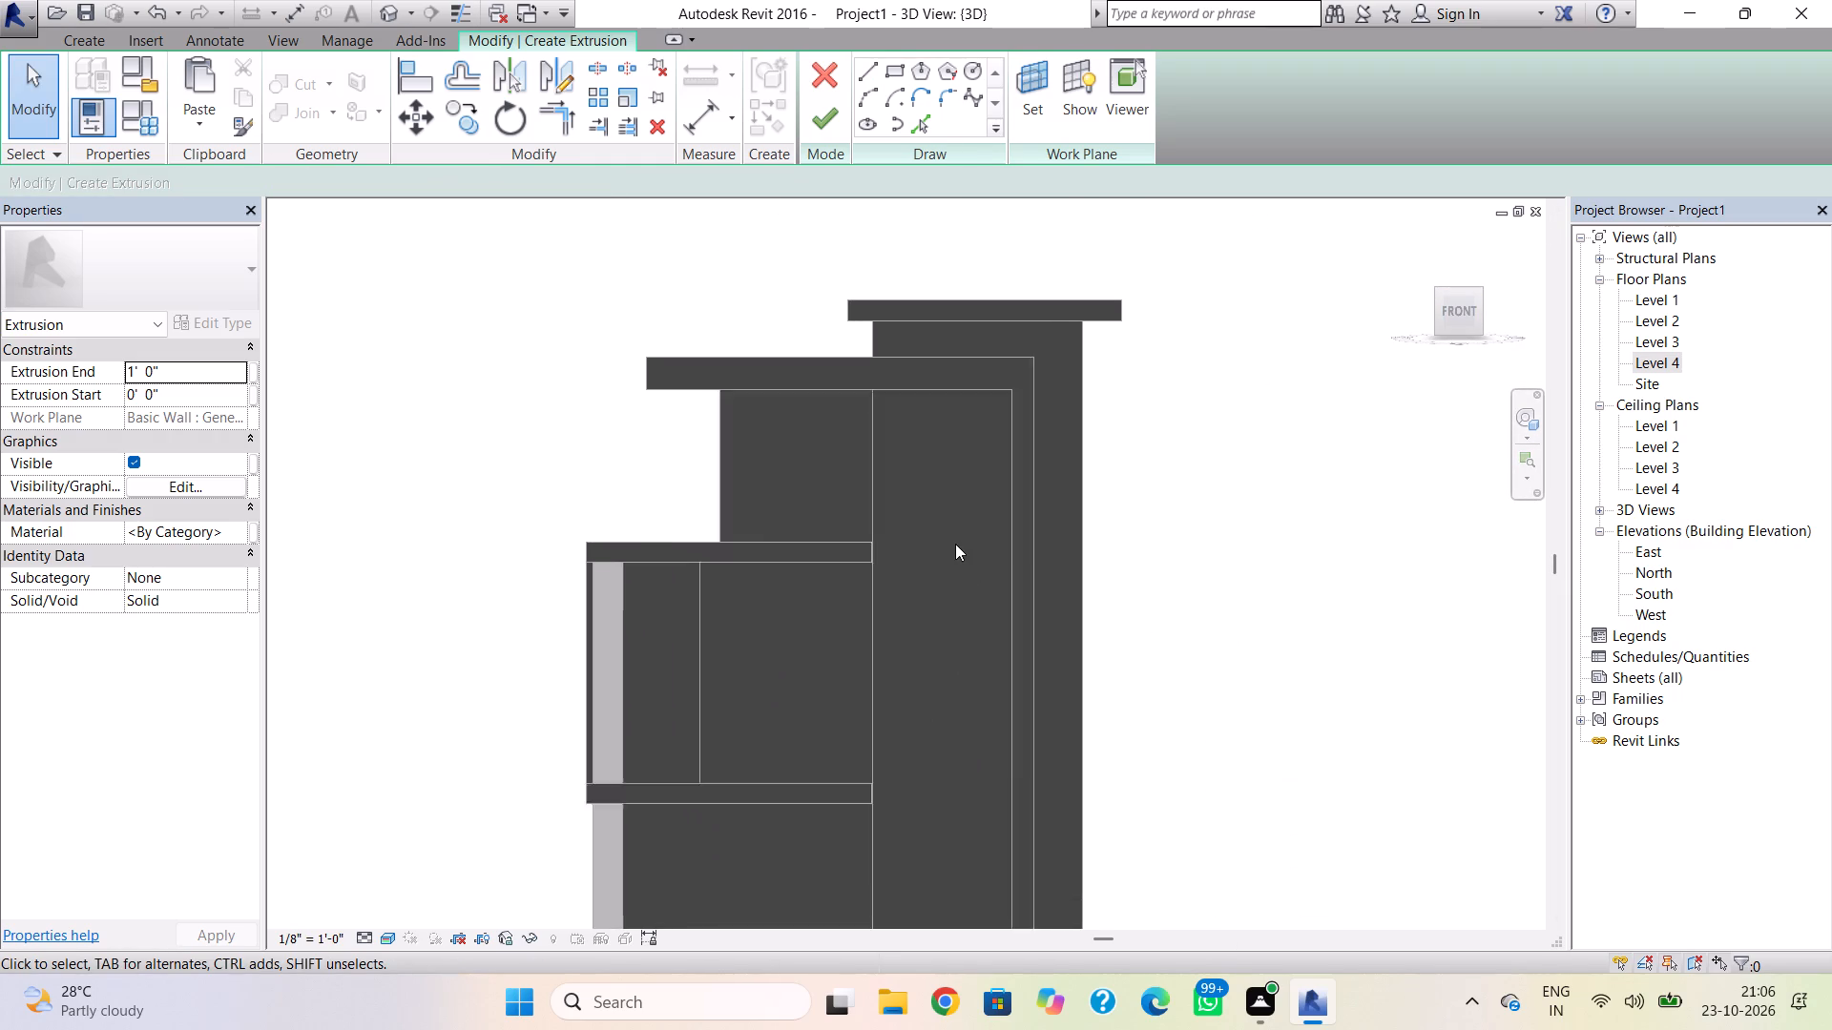
pyautogui.scroll(2, 955, 544)
pyautogui.click(891, 76)
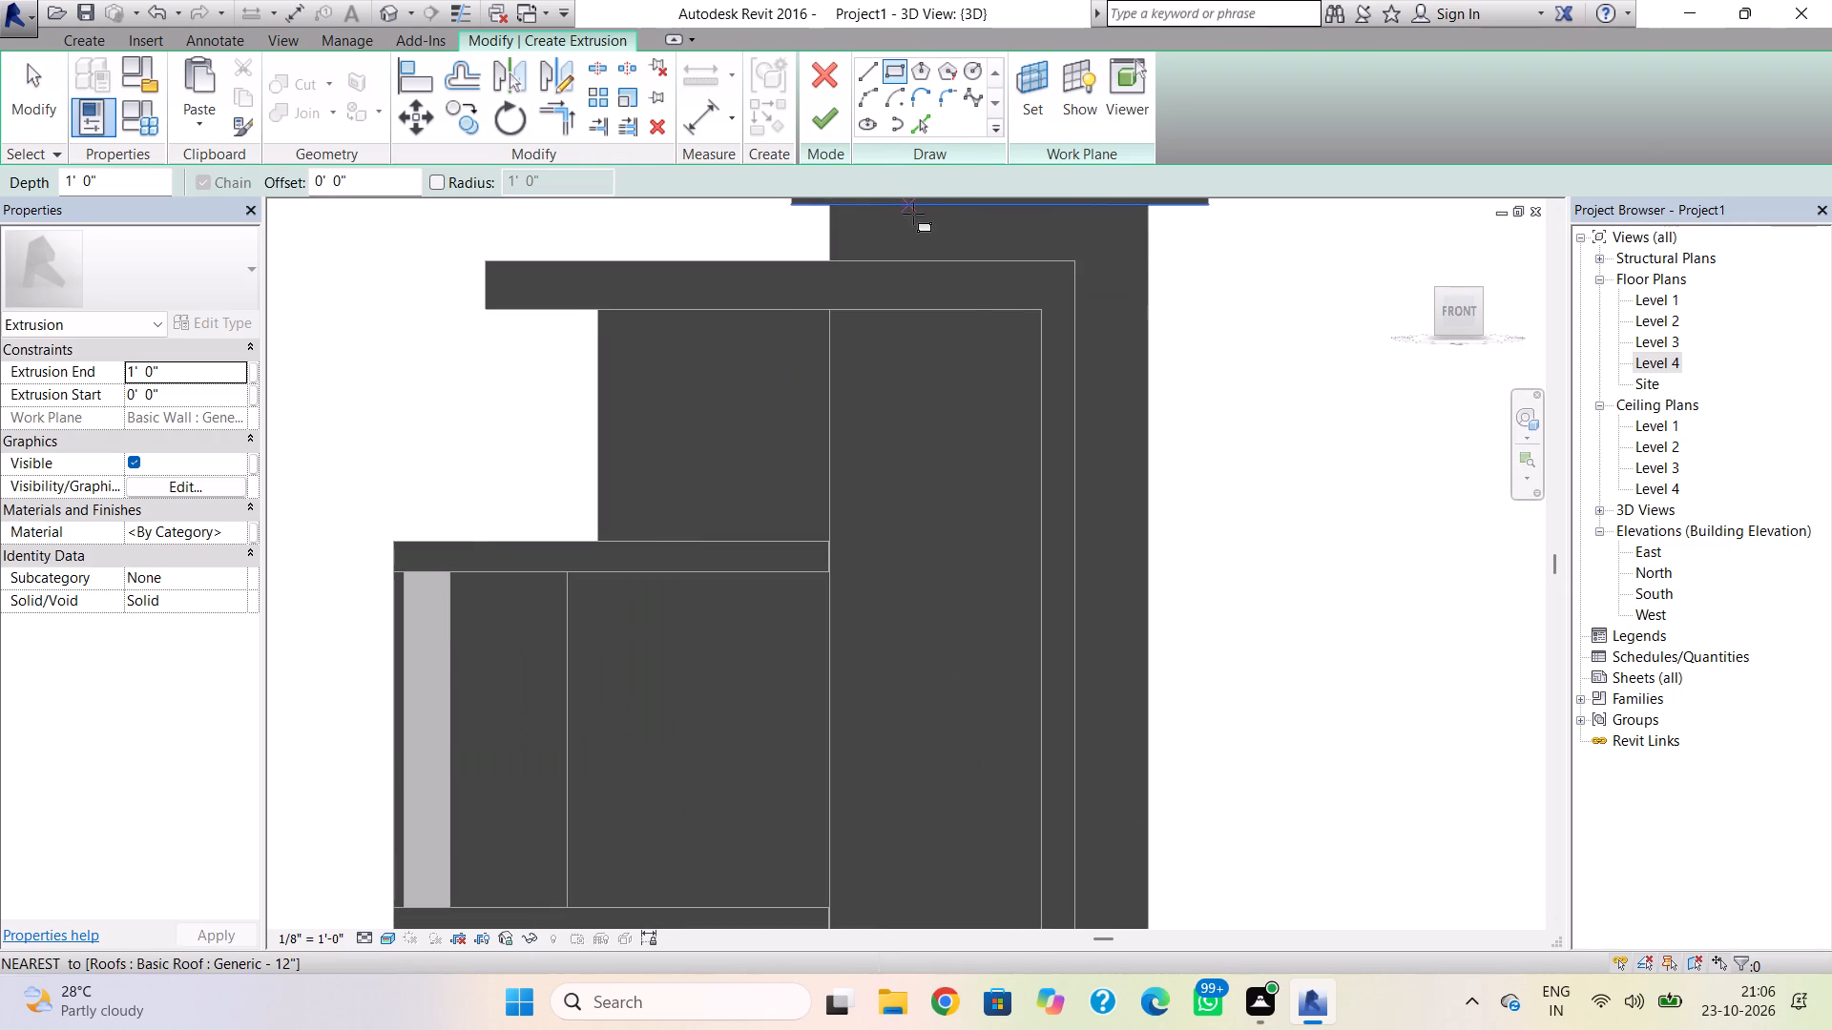
pyautogui.click(899, 241)
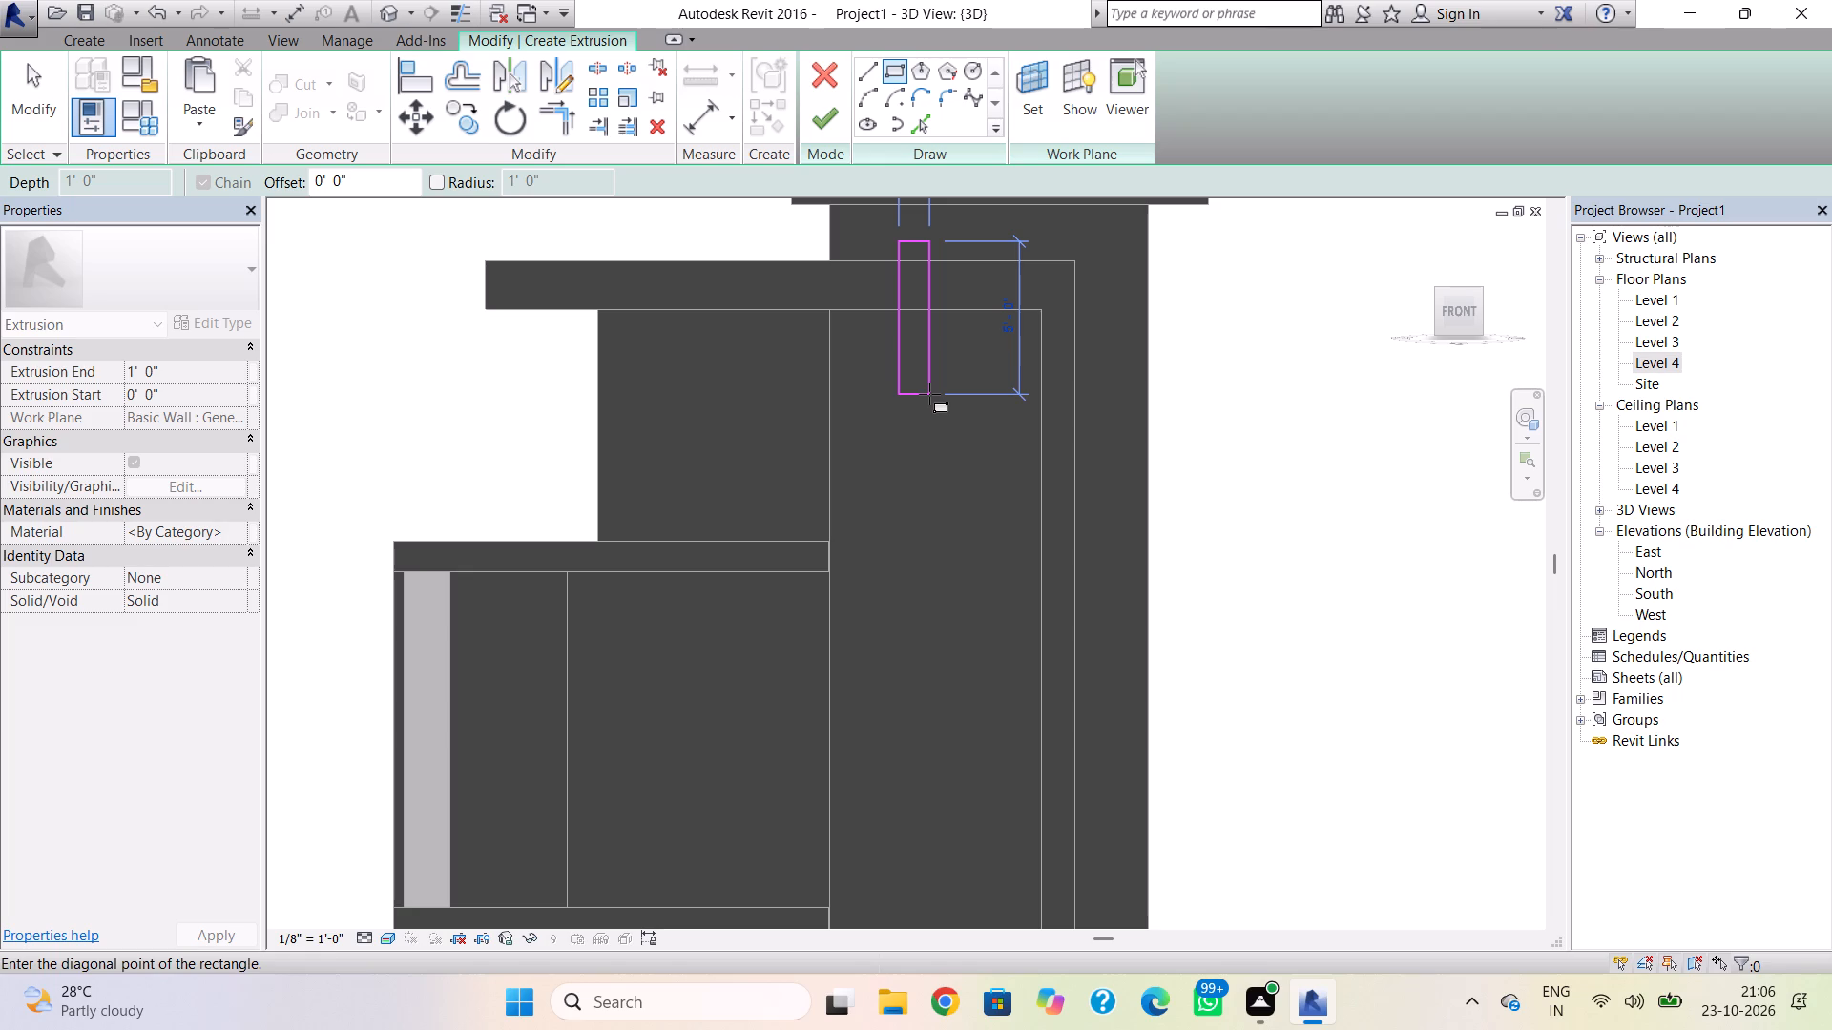
pyautogui.click(929, 394)
pyautogui.press('Escape')
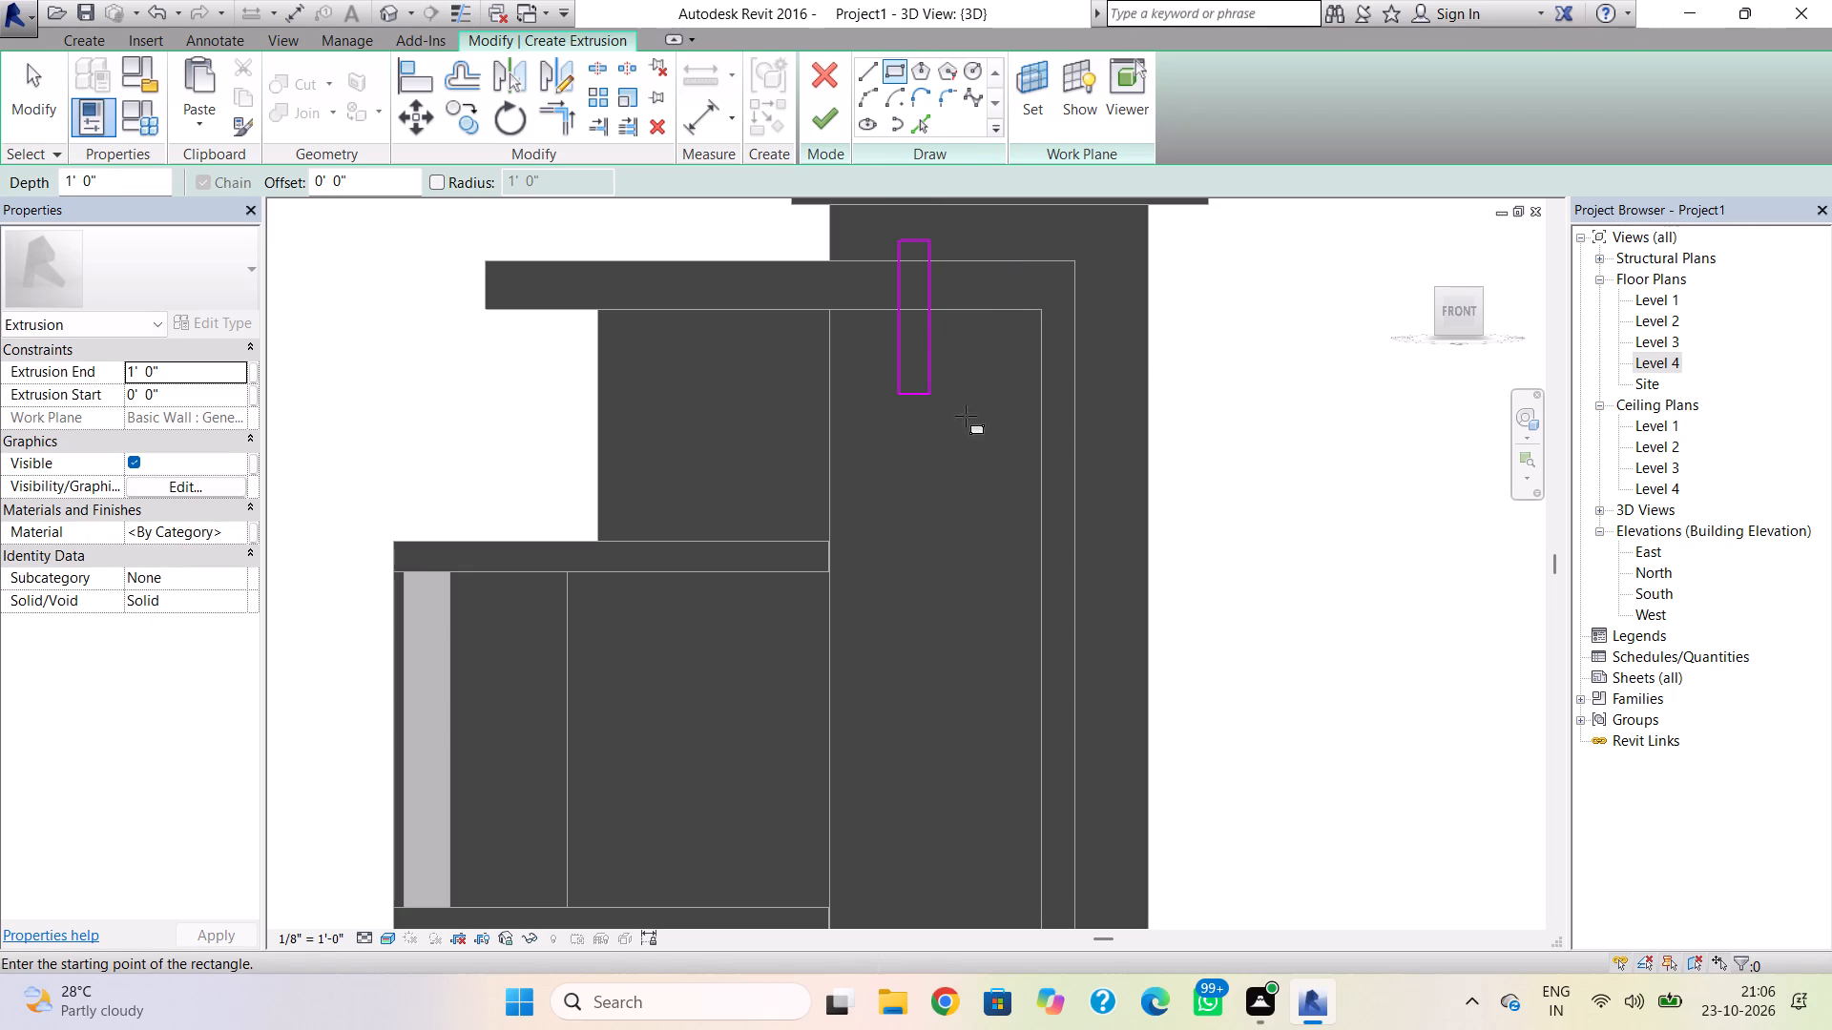
pyautogui.press('Escape')
# Copy the narrow rectangle twice at the same height toward the L-shape's vertical leg, making a row of three.
pyautogui.moveTo(953, 233); pyautogui.dragTo(880, 431)
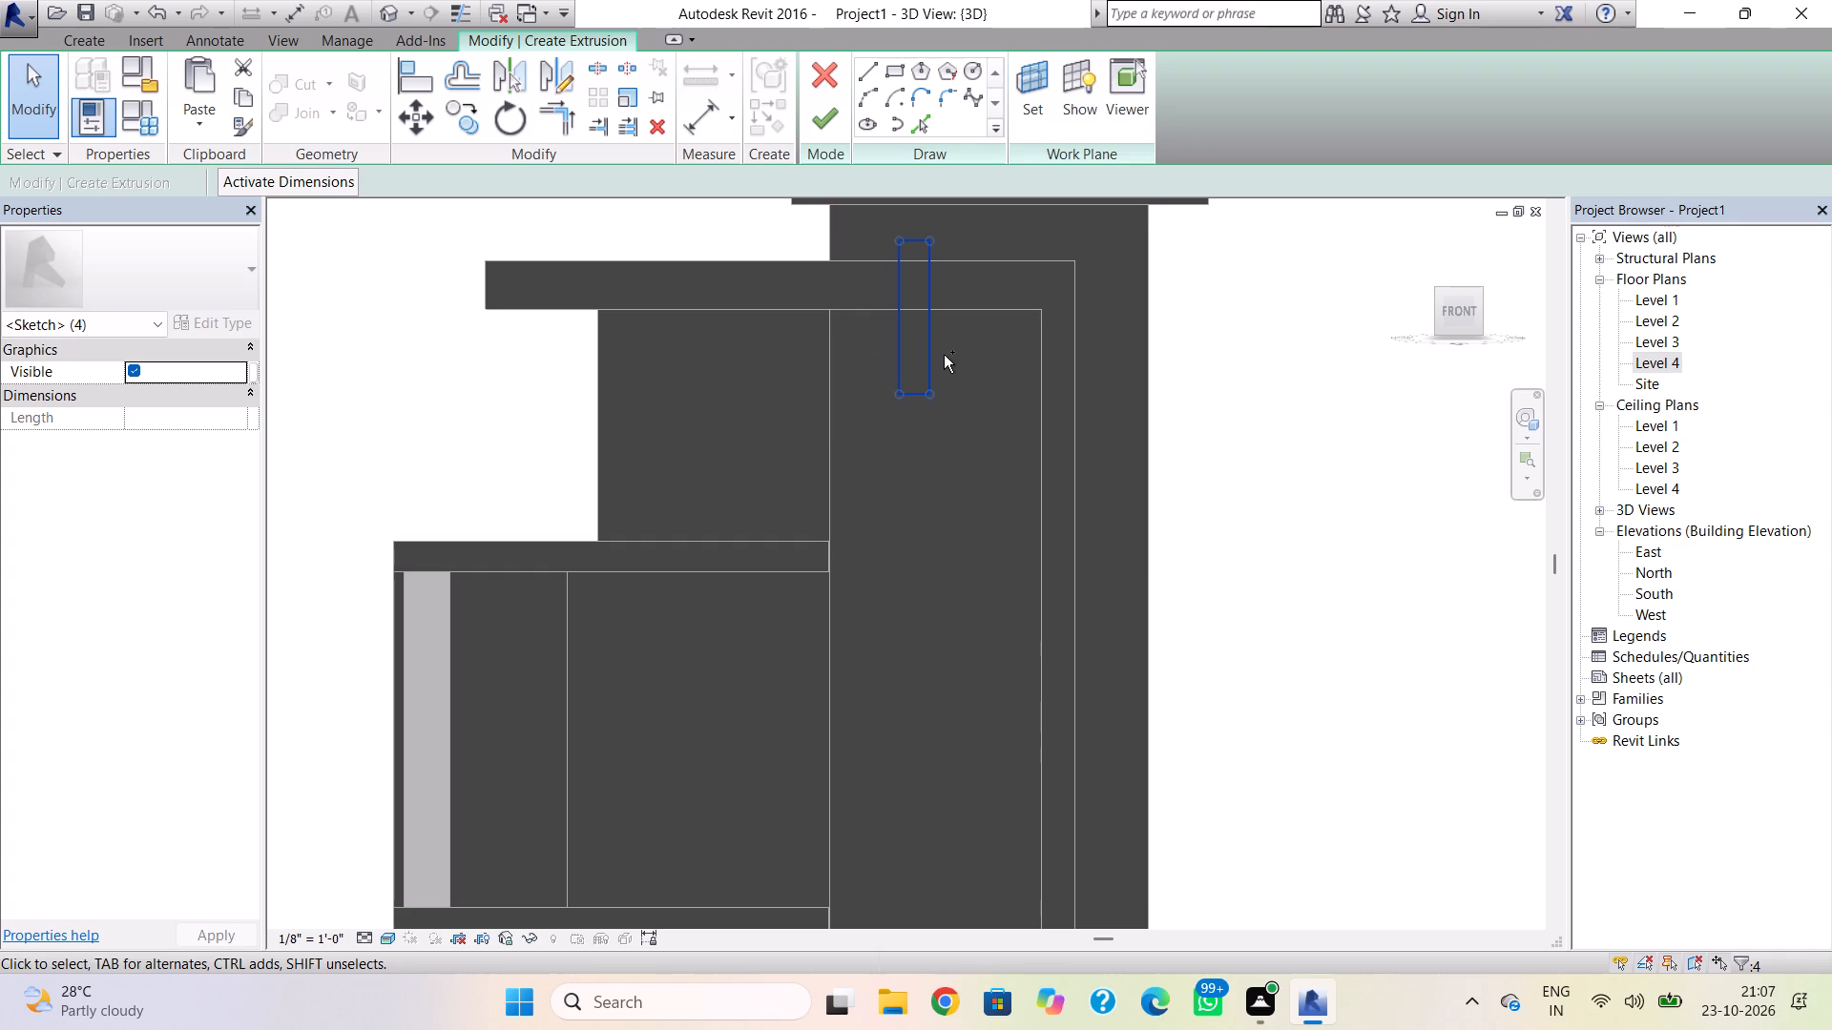
pyautogui.hotkey('ctrl', 'c')
pyautogui.hotkey('ctrl', 'v')
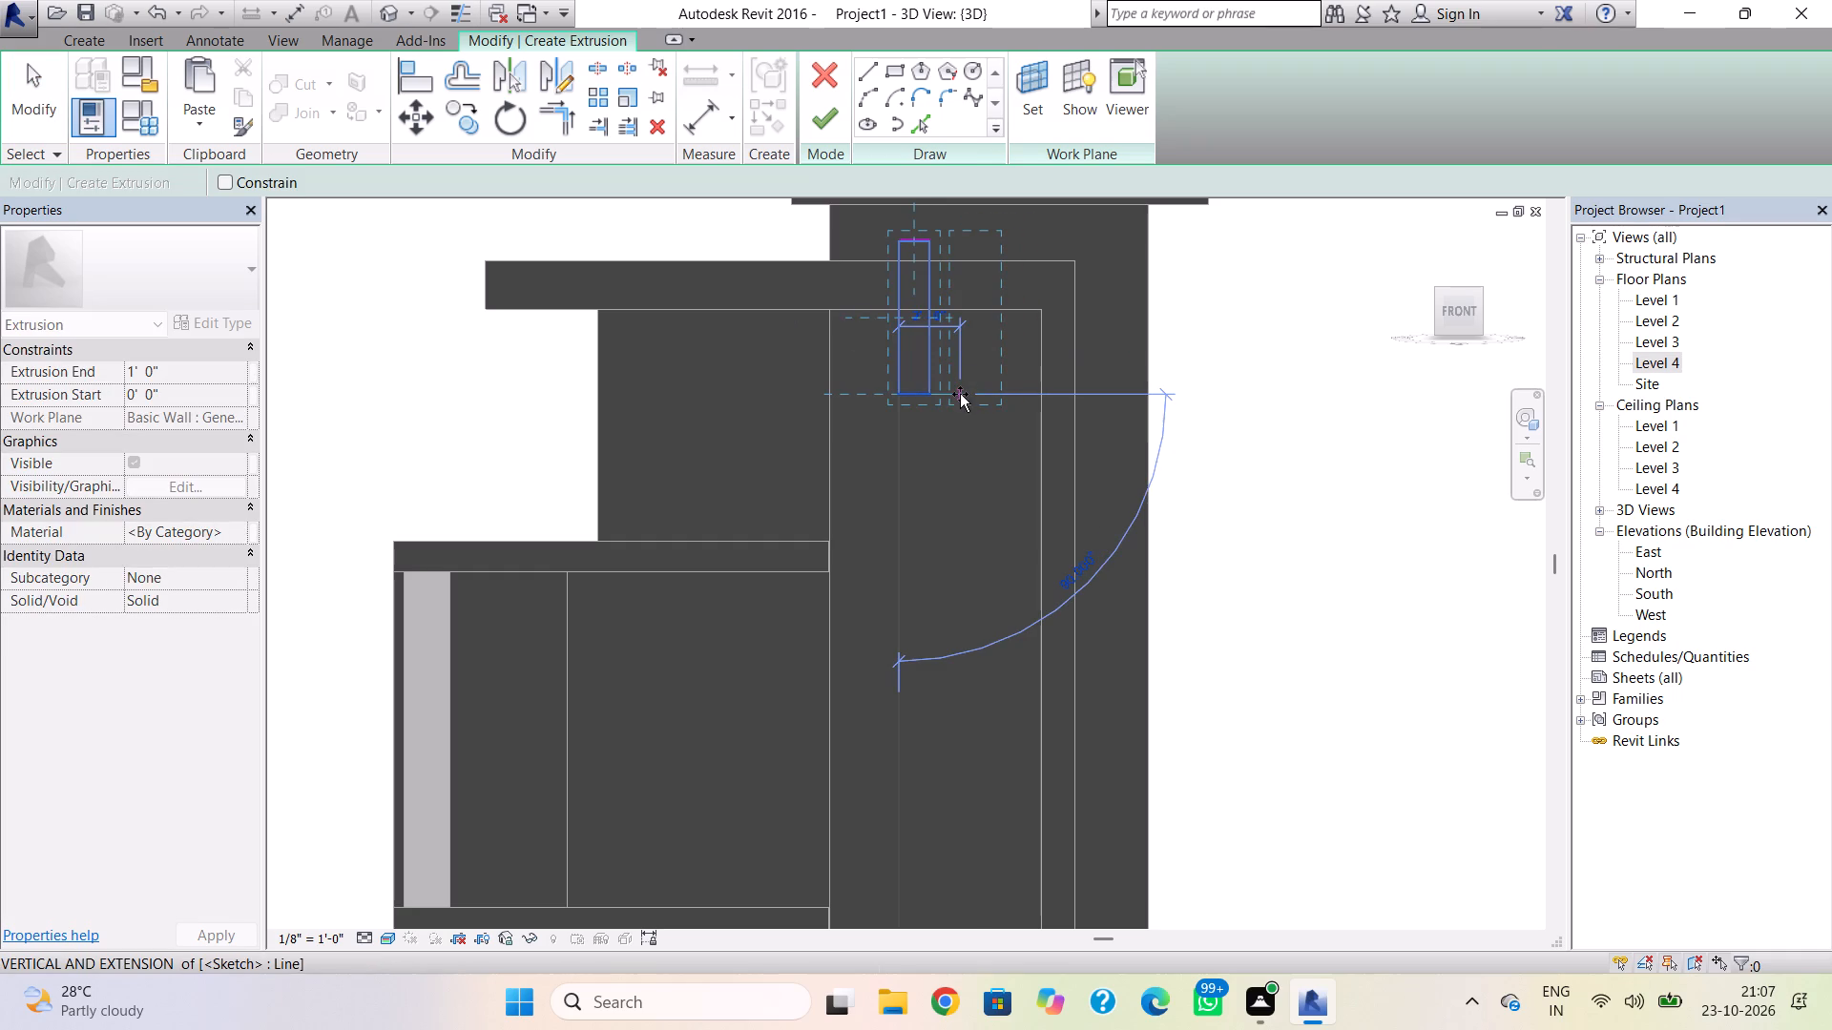
pyautogui.click(959, 394)
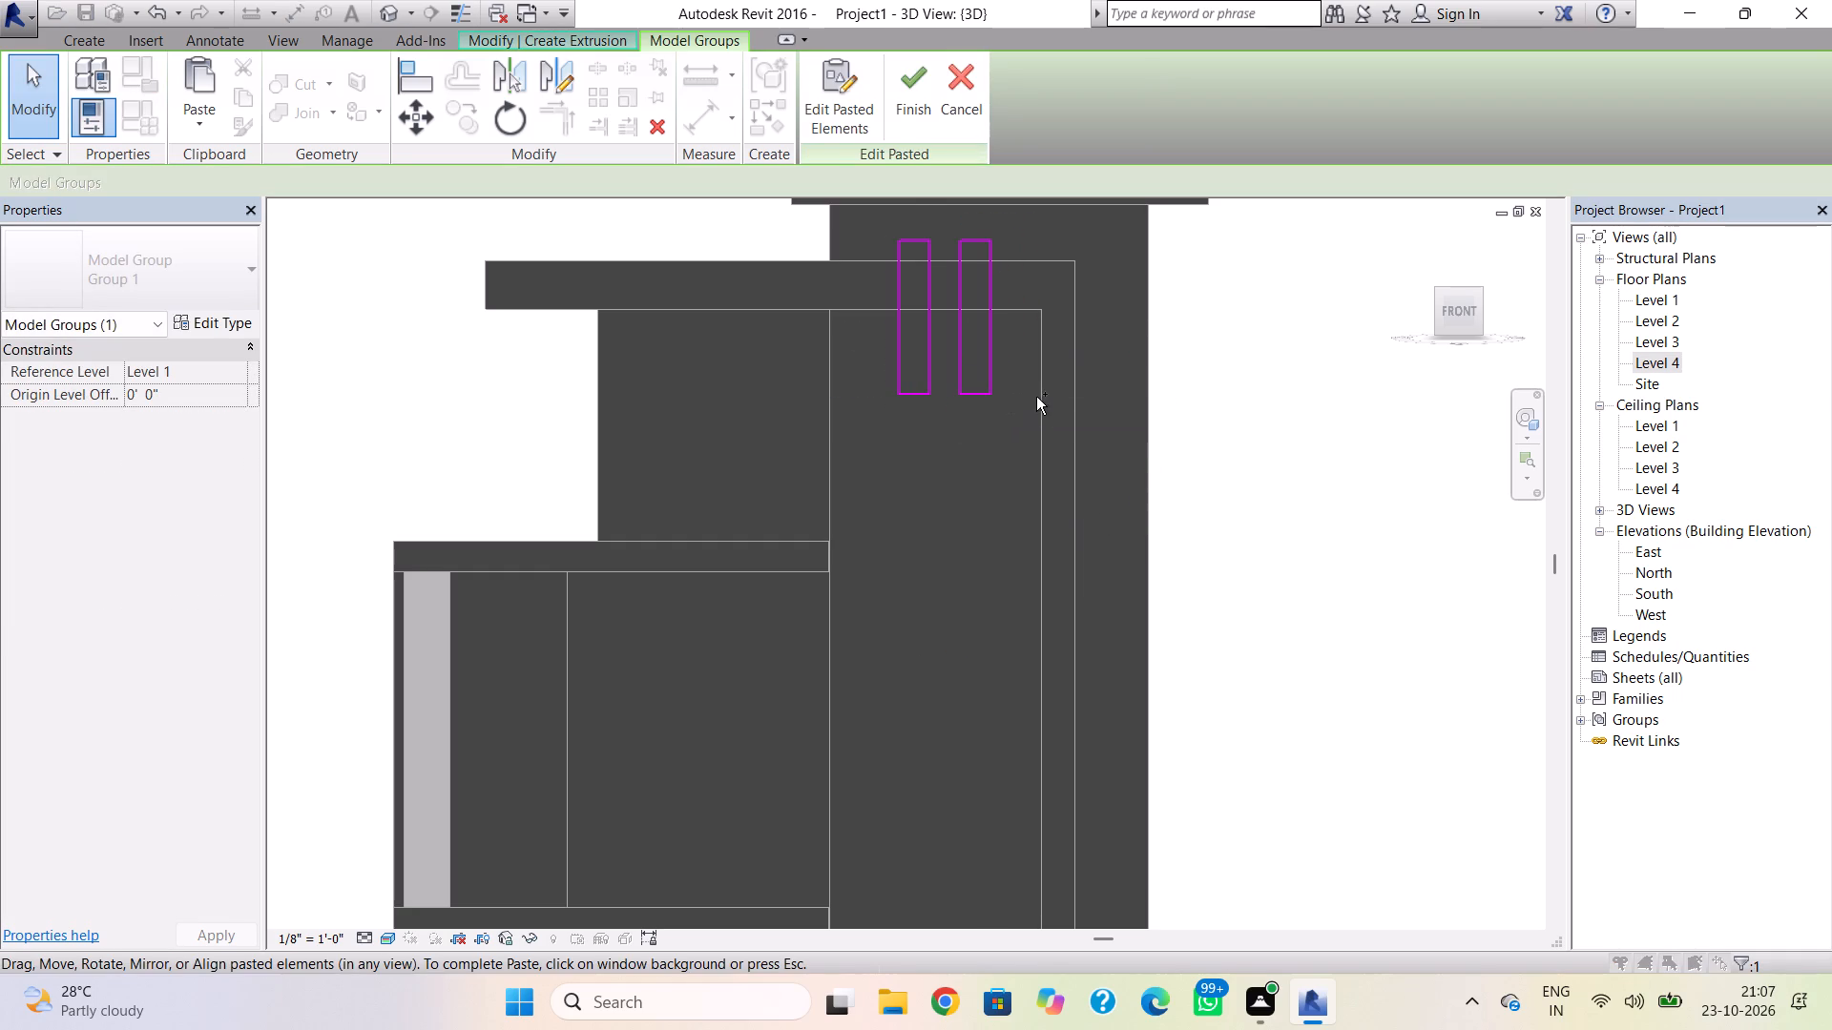
pyautogui.hotkey('ctrl', 'v')
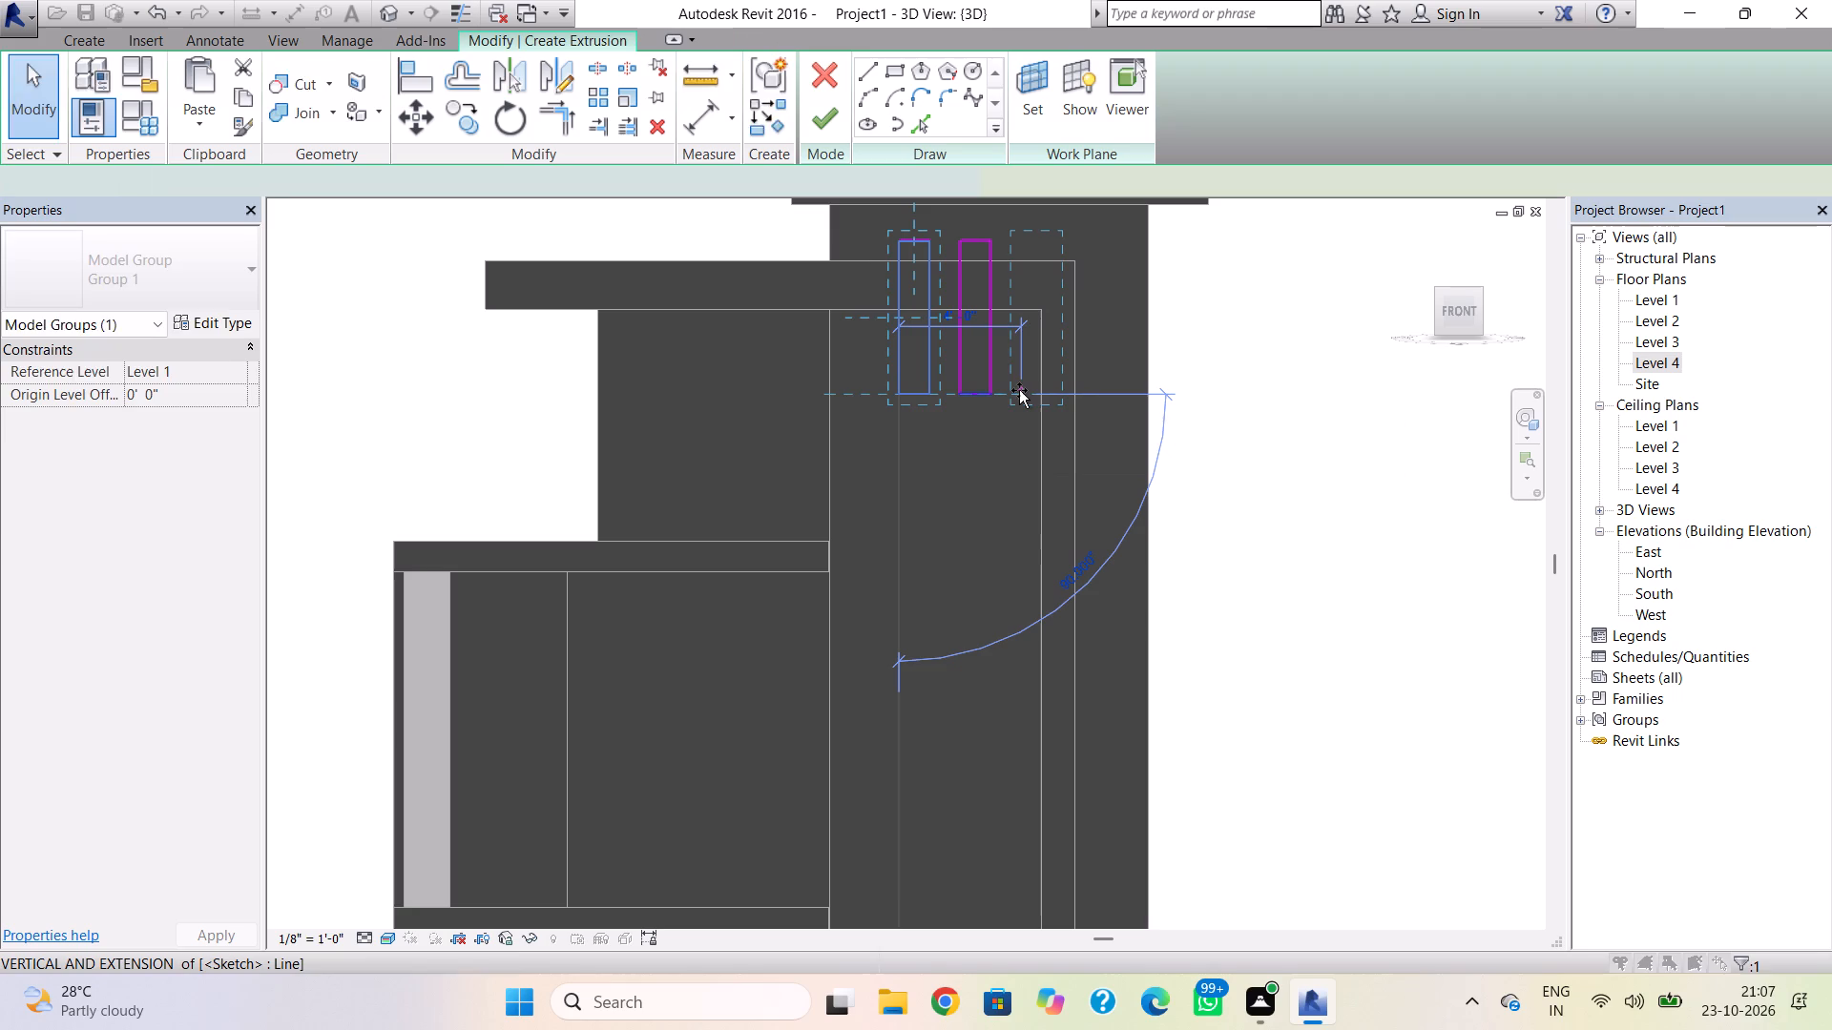
pyautogui.click(1006, 395)
pyautogui.press('Escape')
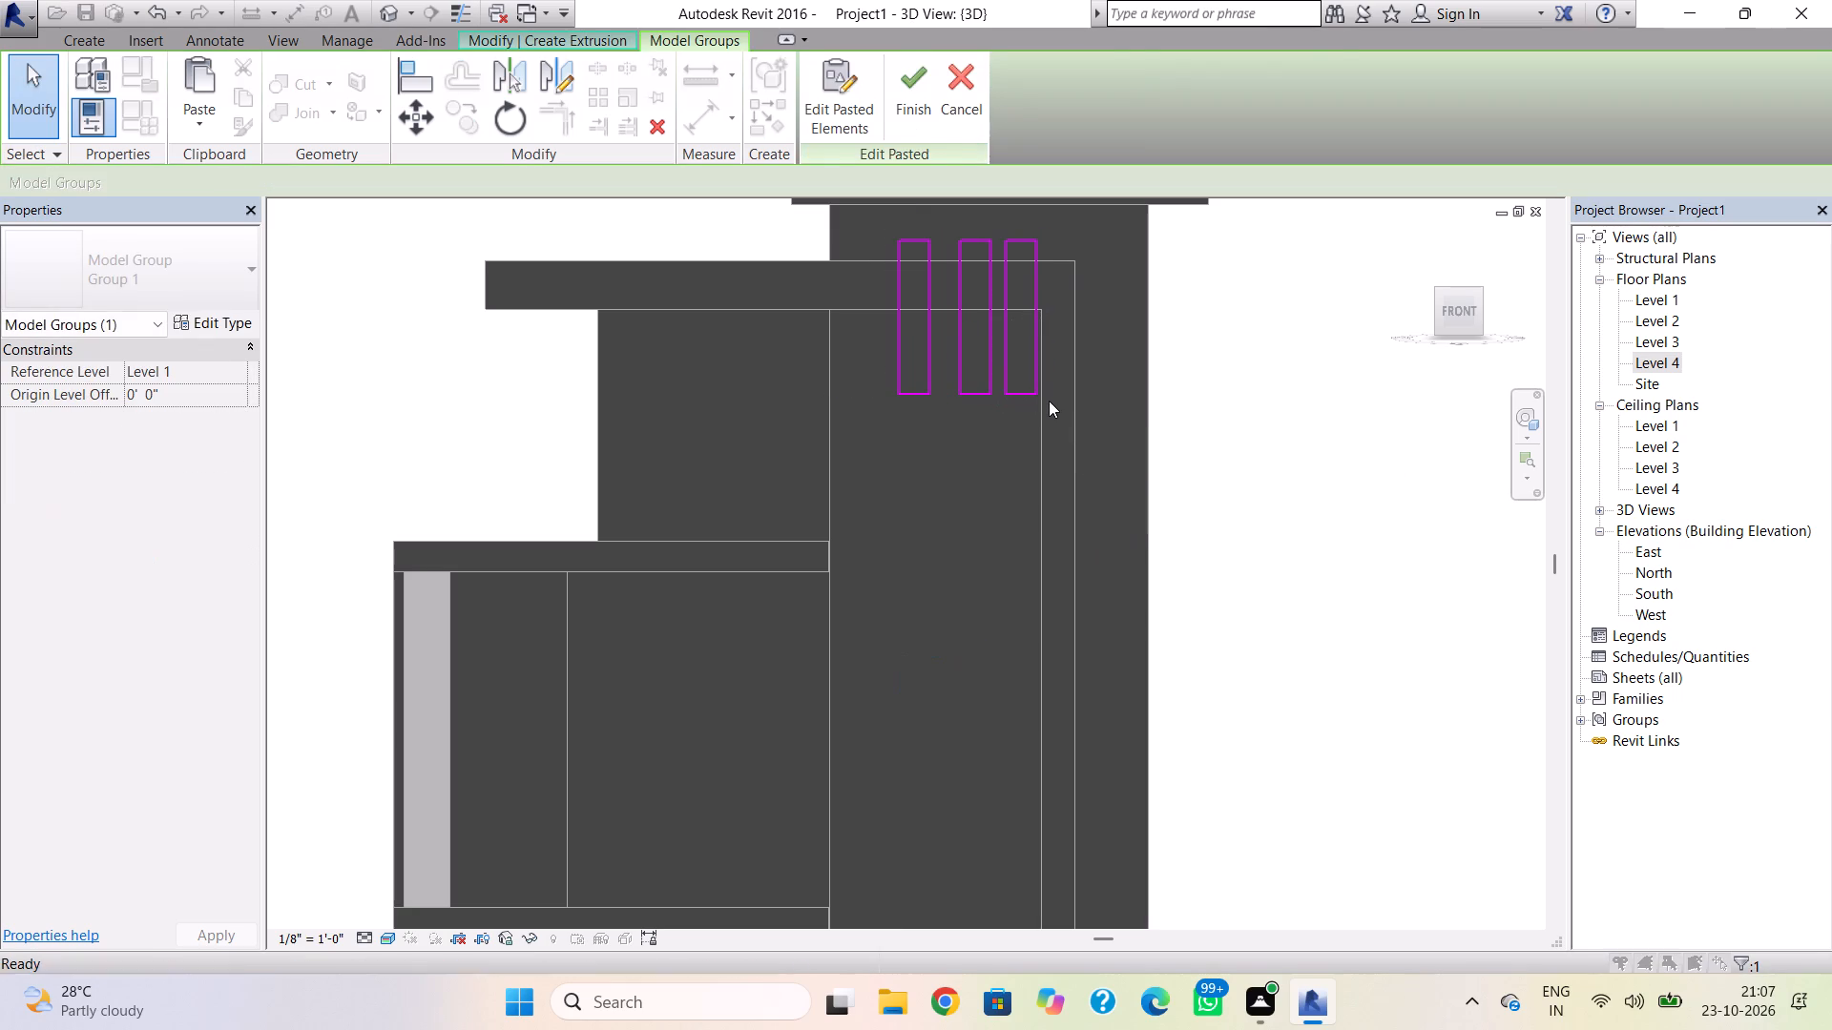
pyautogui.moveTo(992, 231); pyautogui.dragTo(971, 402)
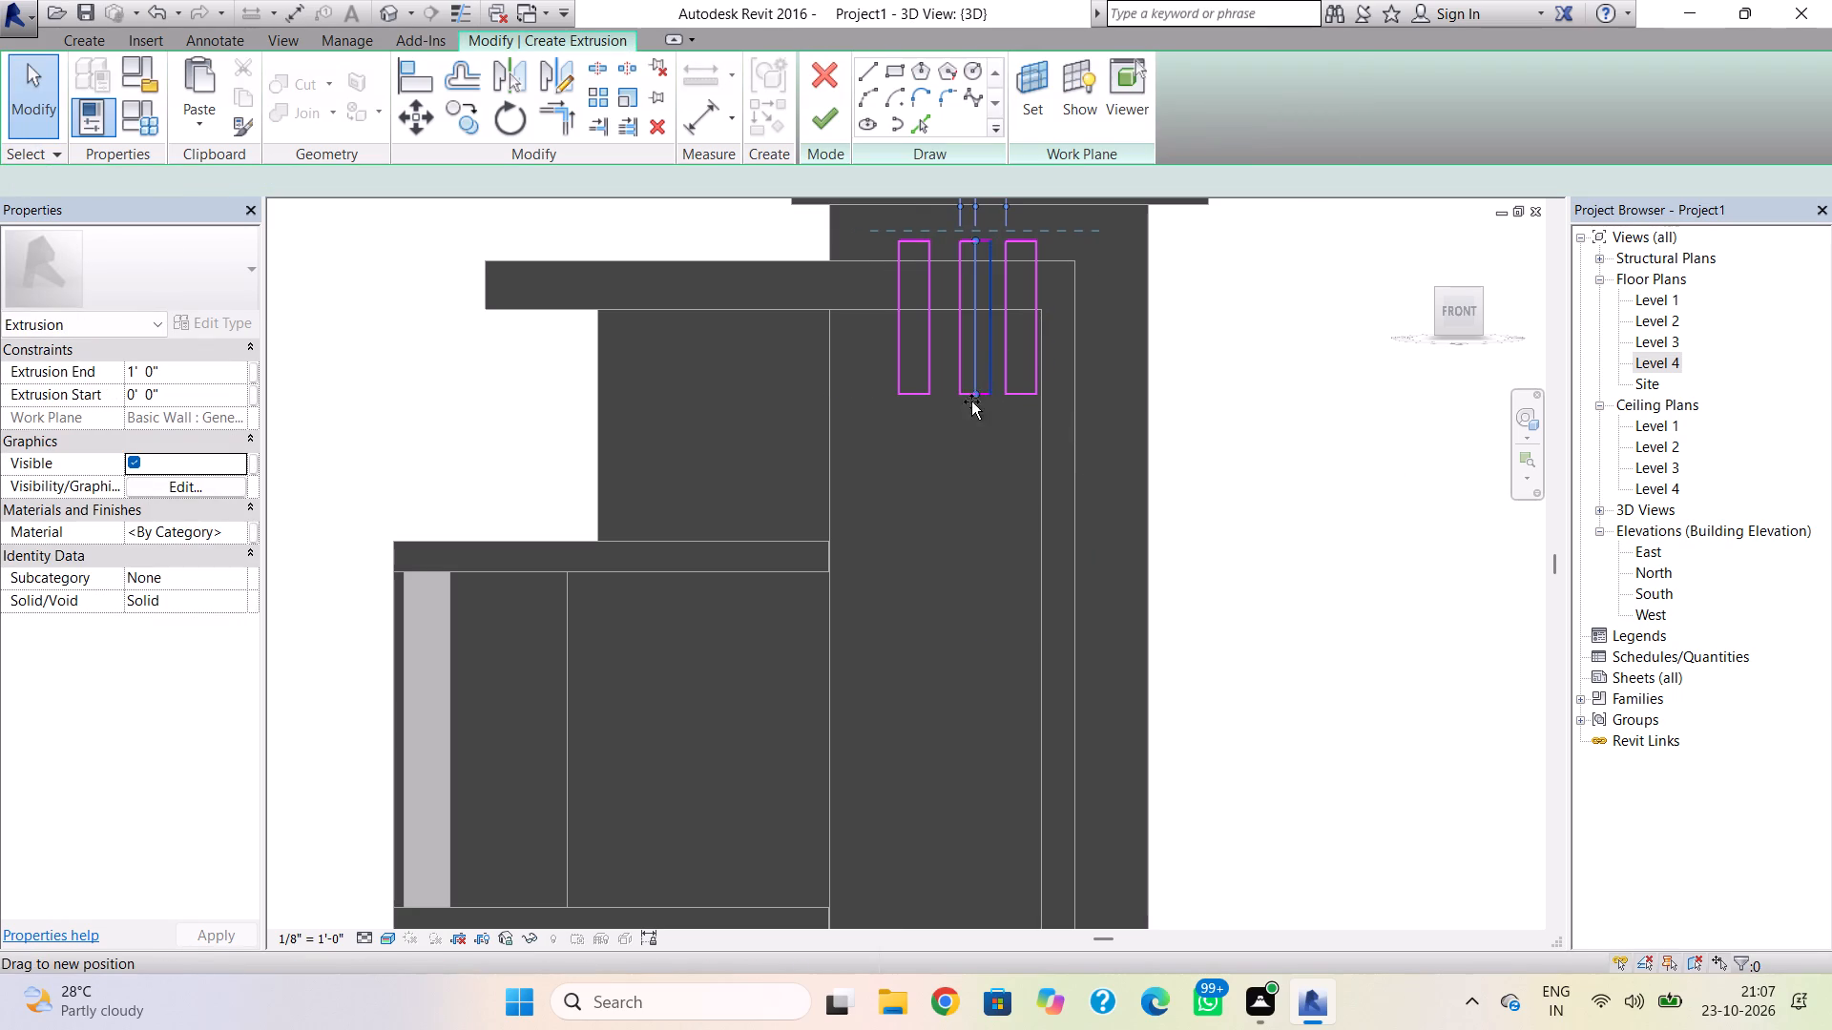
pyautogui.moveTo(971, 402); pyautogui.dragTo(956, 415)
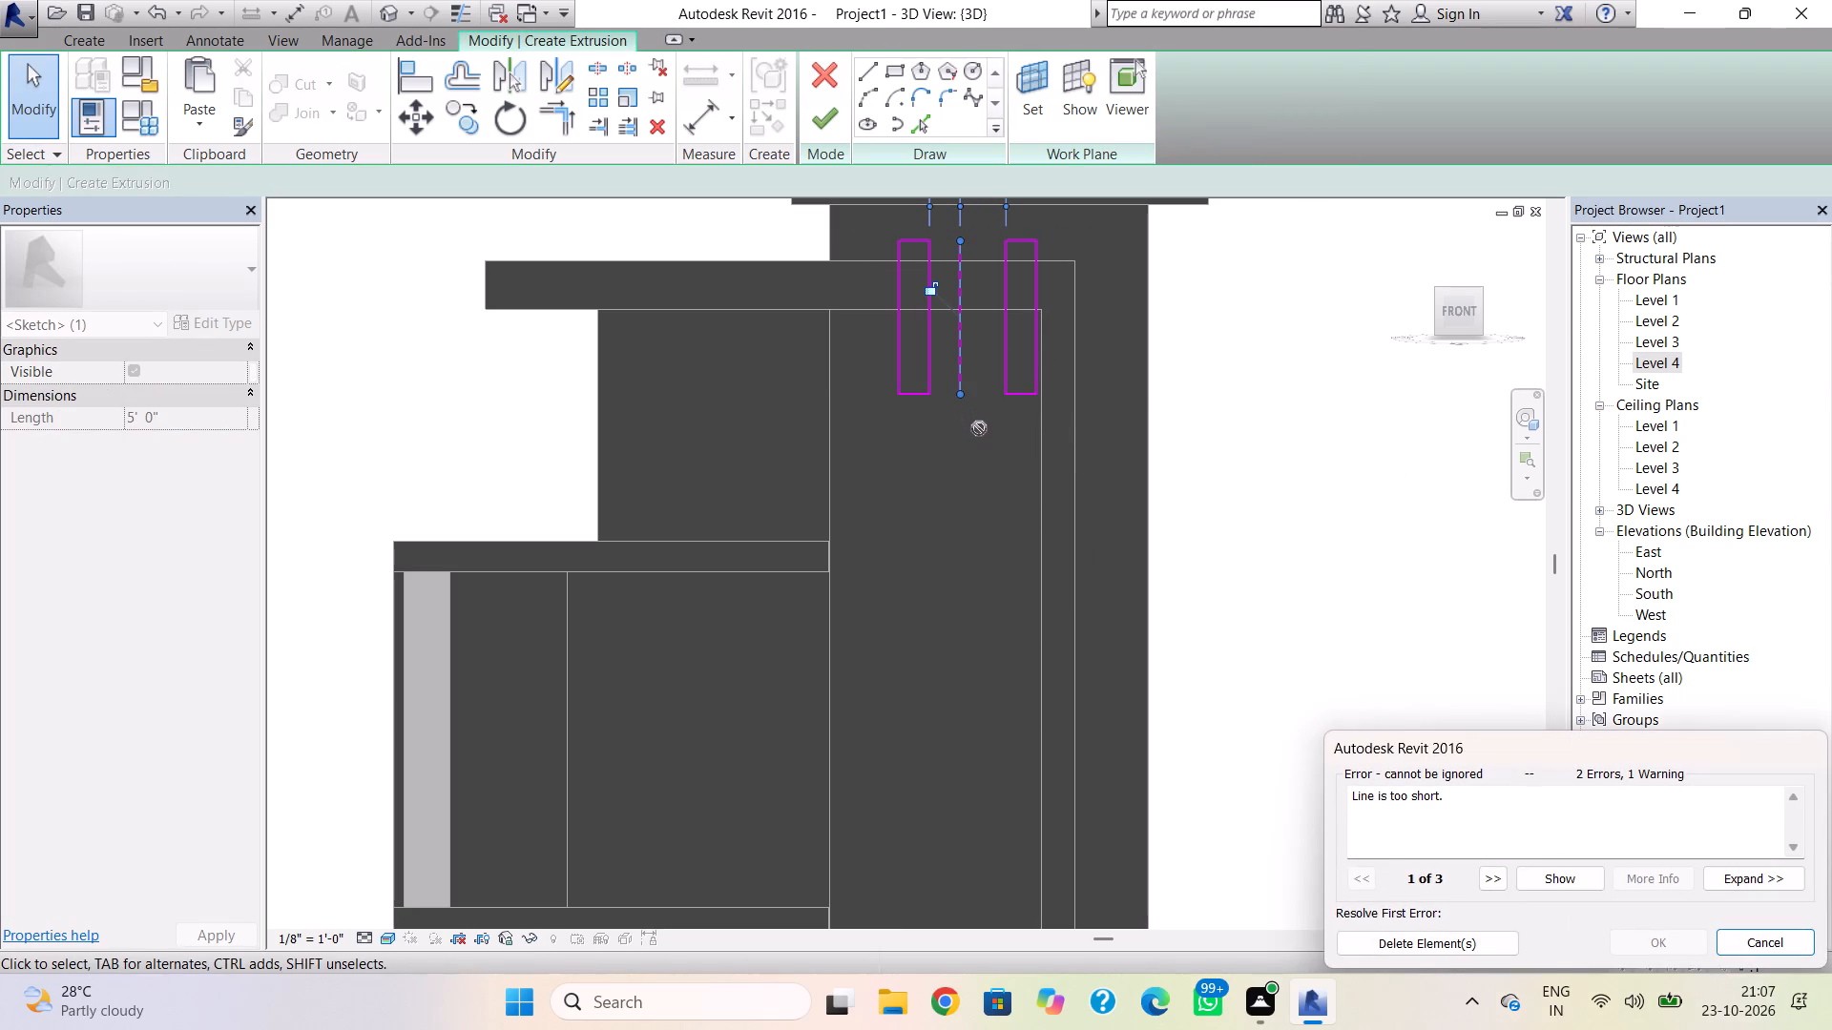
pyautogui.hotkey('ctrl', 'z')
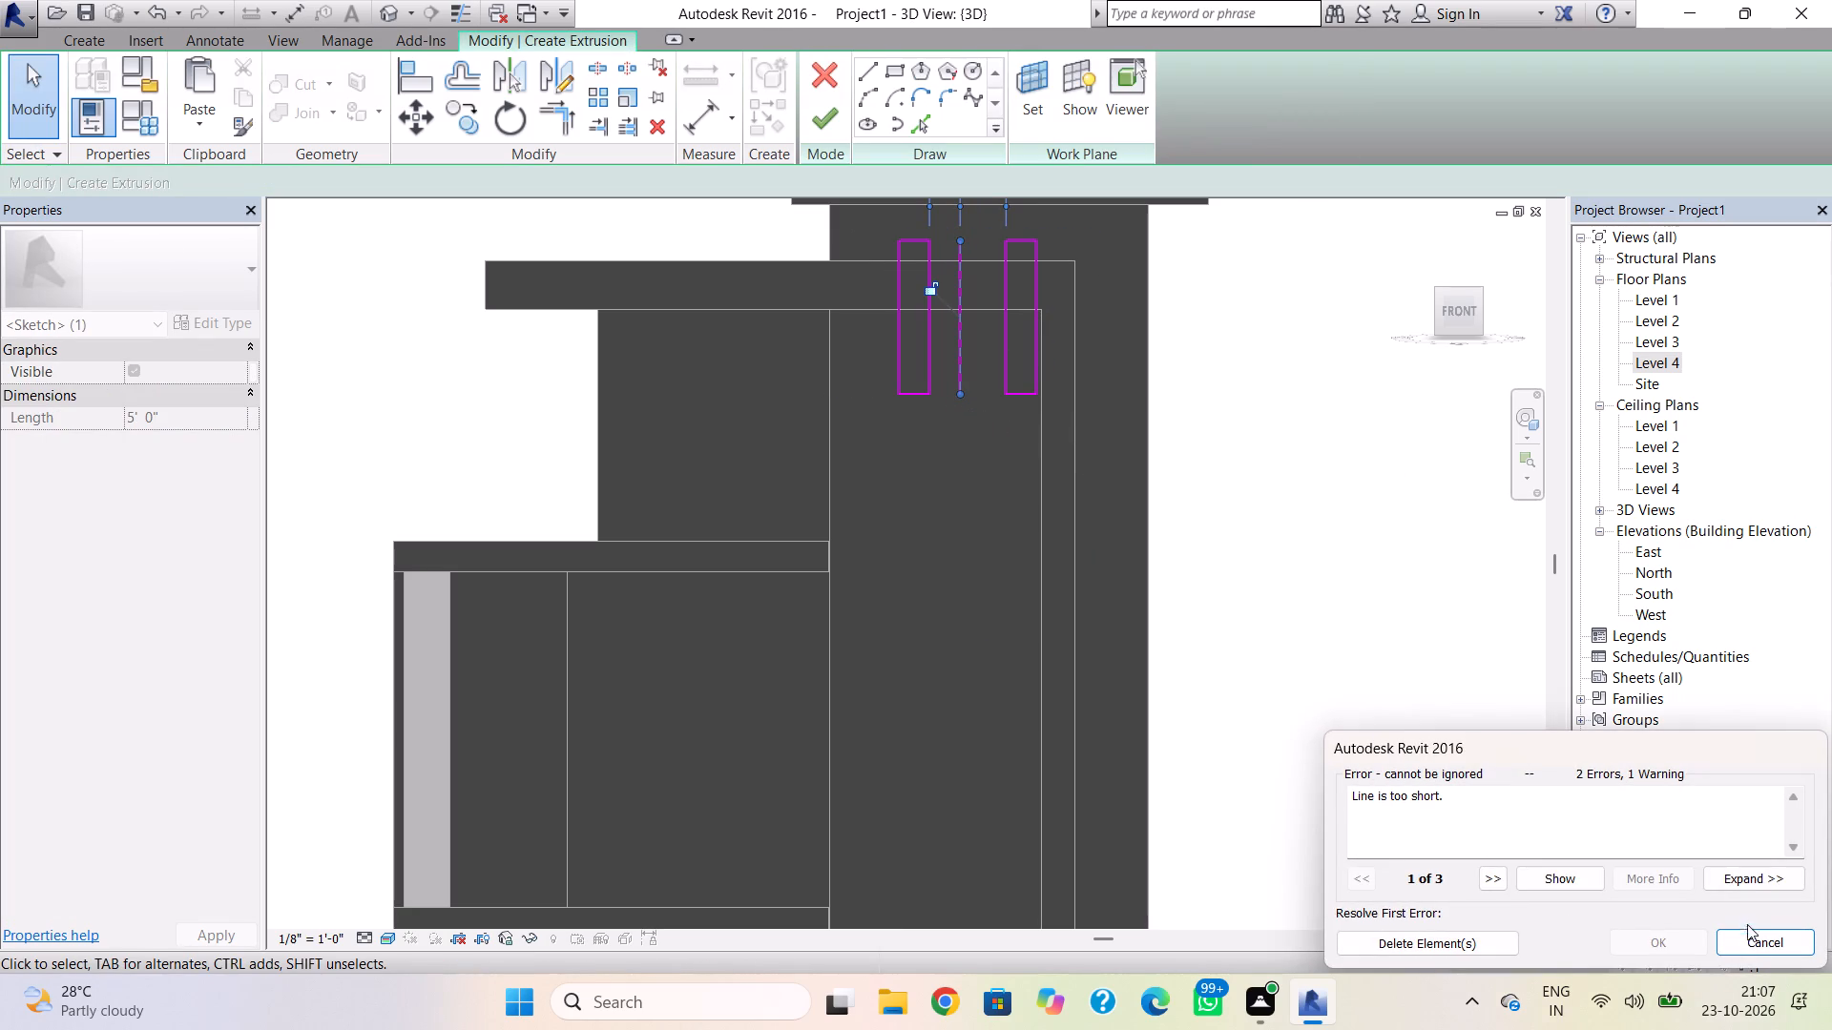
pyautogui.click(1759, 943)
# Nudge the middle rectangle toward the first one to even out the spacing between the three.
pyautogui.scroll(3, 966, 238)
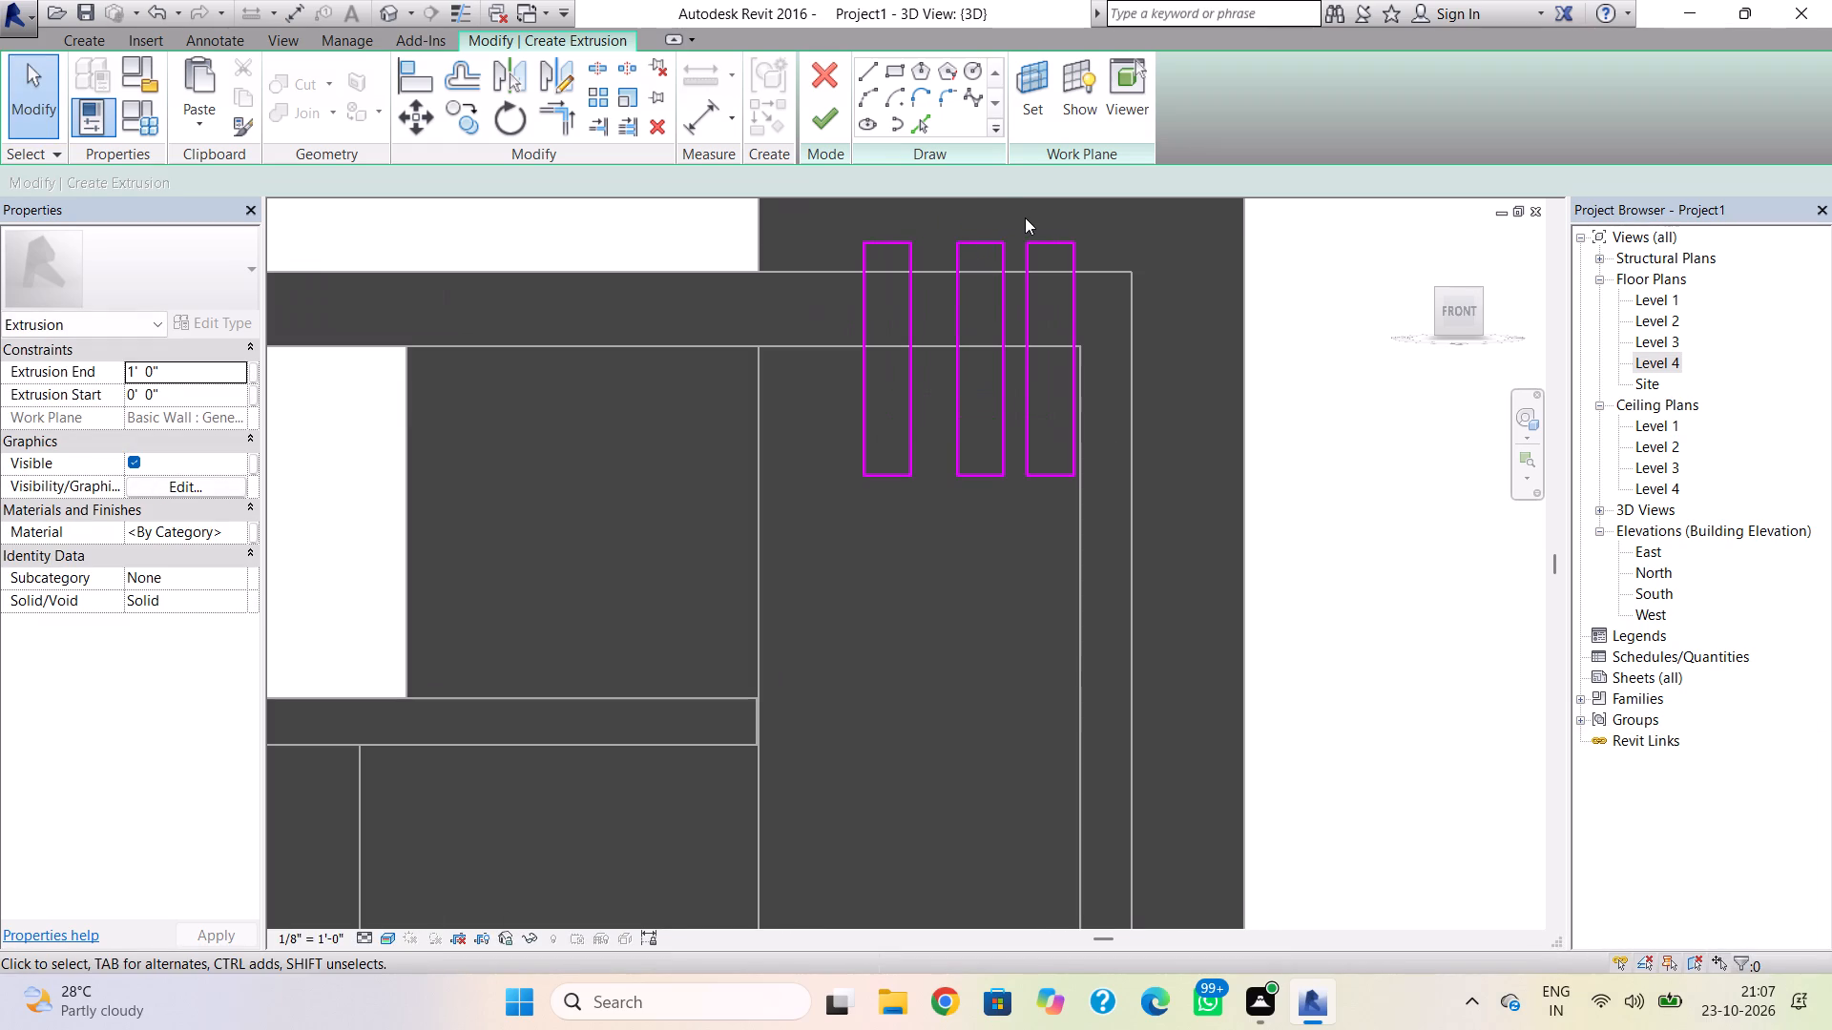
pyautogui.moveTo(1015, 219); pyautogui.dragTo(948, 507)
pyautogui.press('Left')
pyautogui.press('Left')
pyautogui.press('Left')
pyautogui.press('Left')
pyautogui.press('Left')
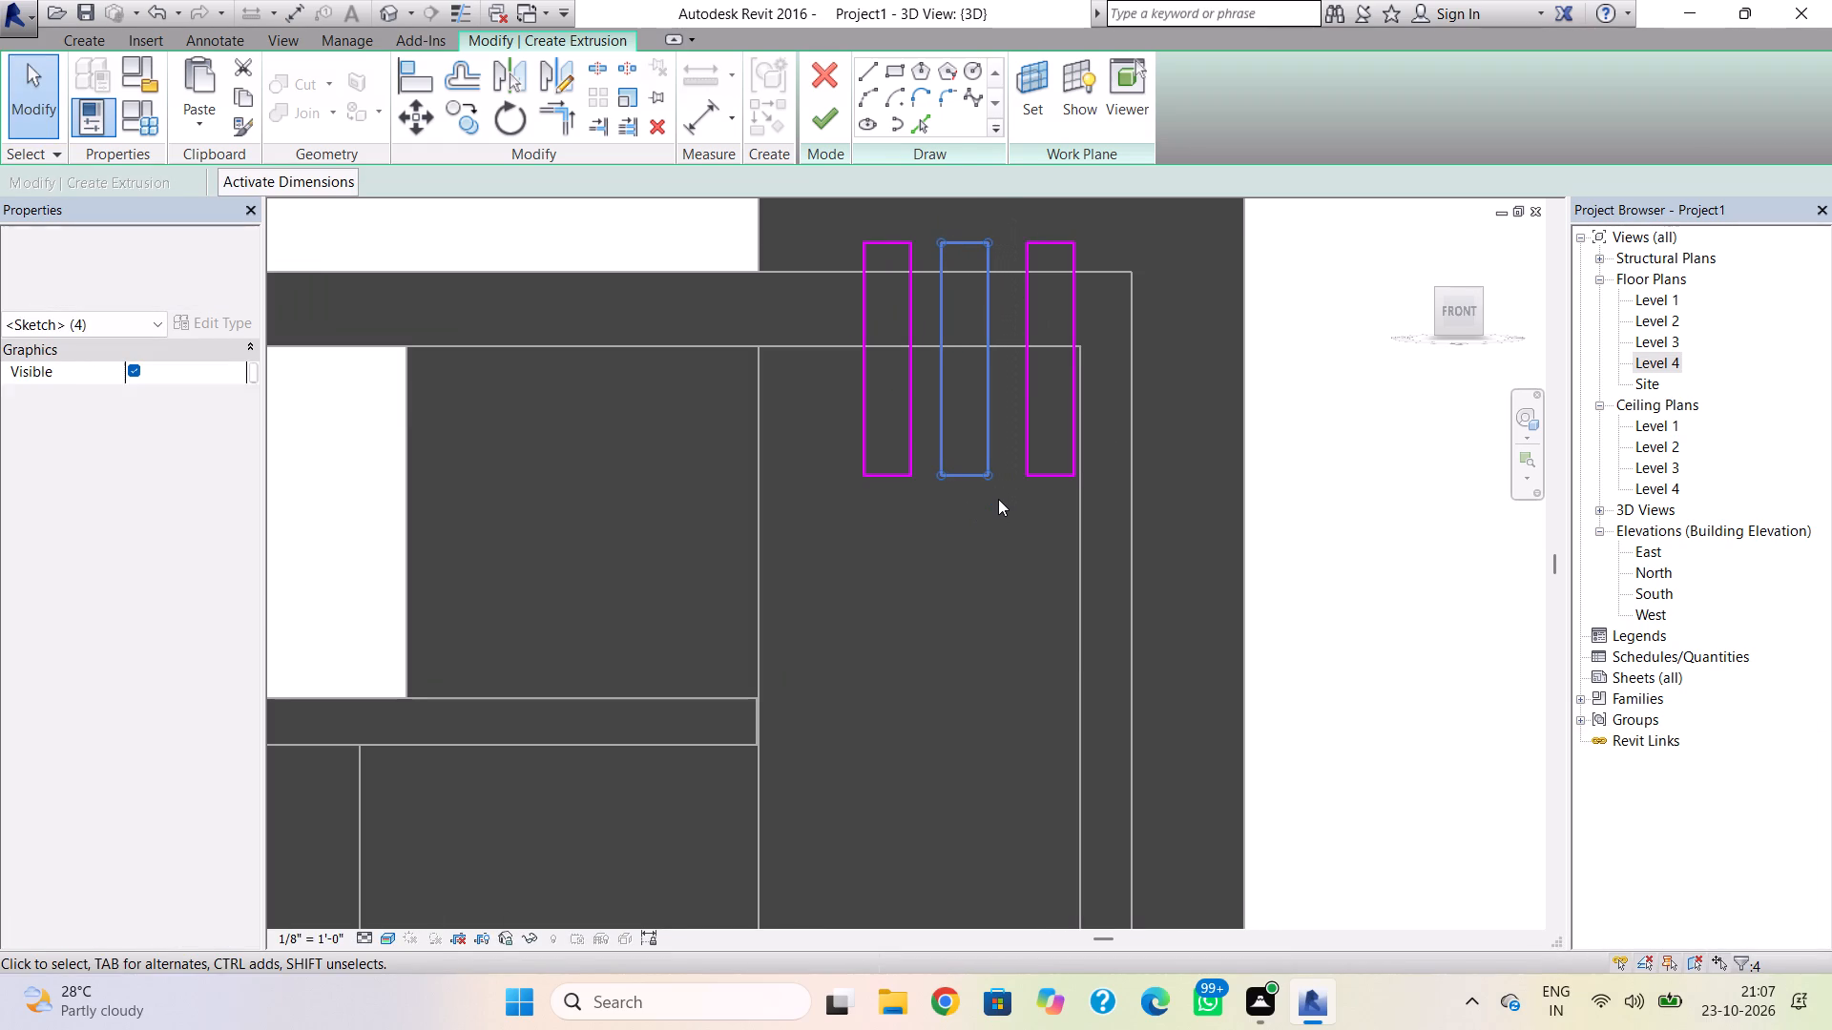
# Nudge the middle rectangle closer to the first one, leaving only a narrow gap between them.
pyautogui.press('Left')
pyautogui.press('Left')
pyautogui.press('Left')
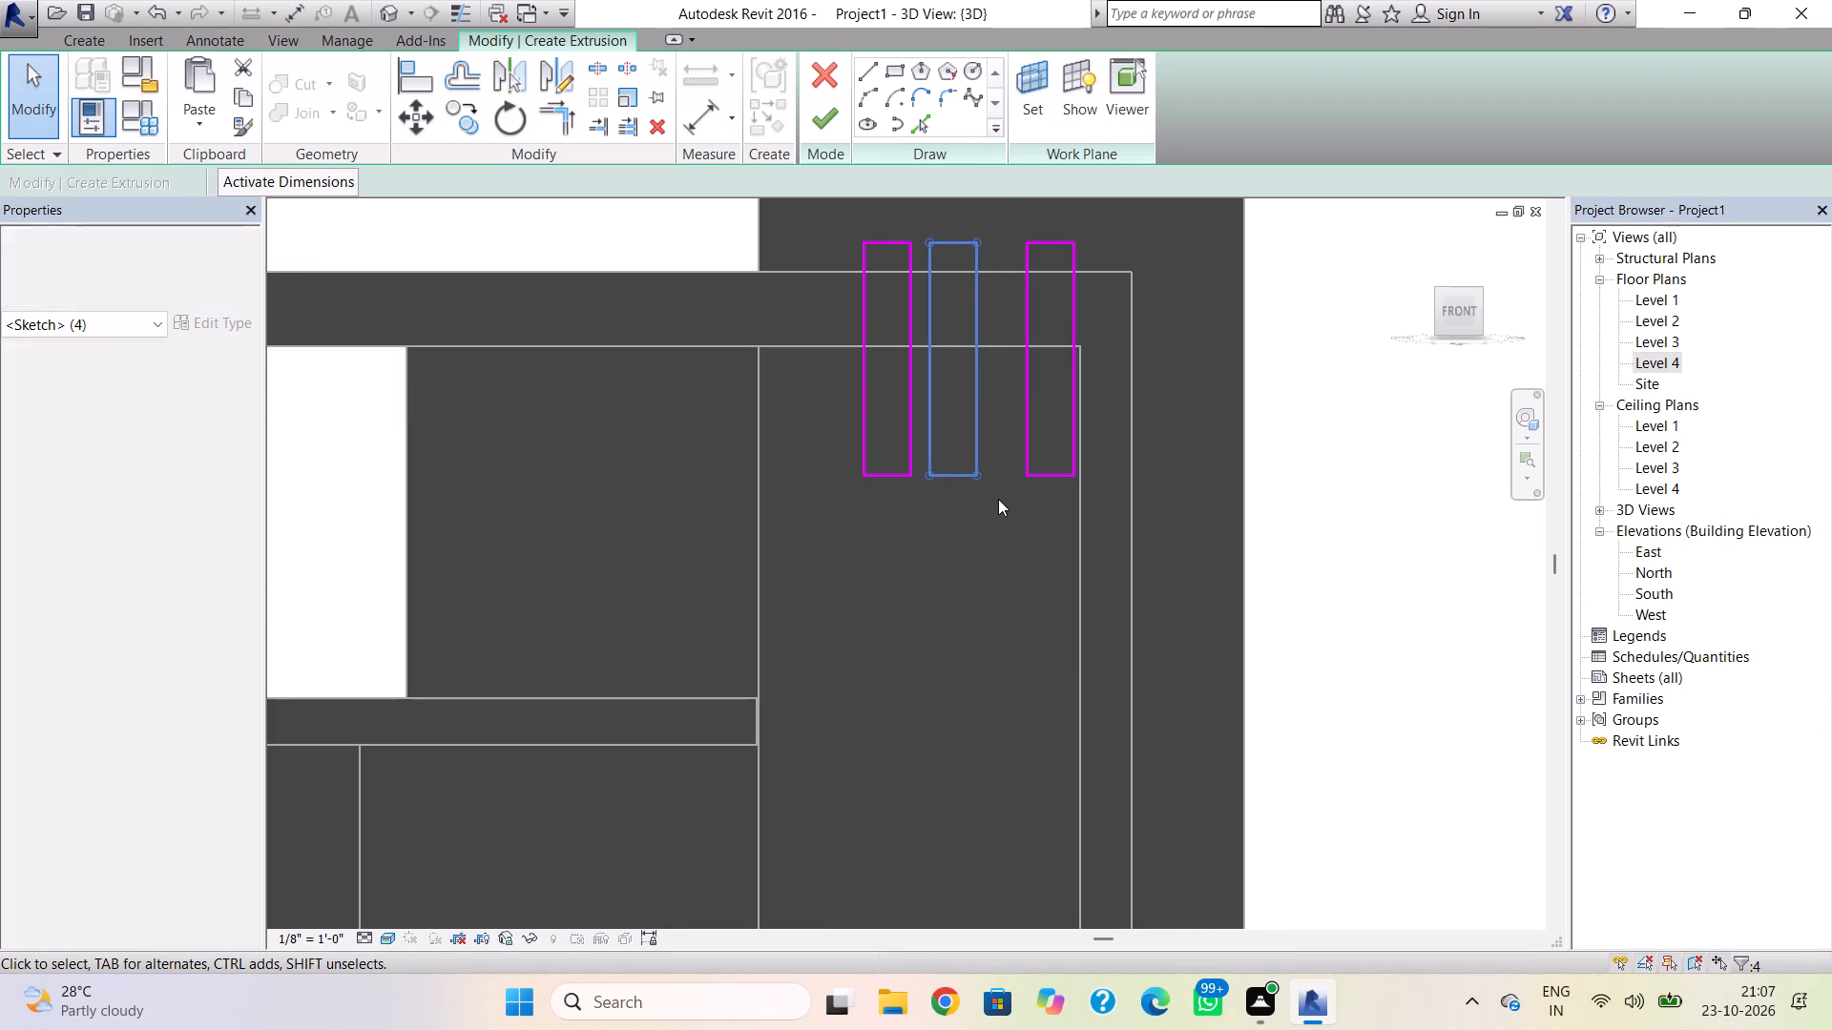
# Nudge the third rectangle toward the middle one to match the narrow gap, and finish the strip extrusion.
pyautogui.moveTo(1090, 227); pyautogui.dragTo(1037, 478)
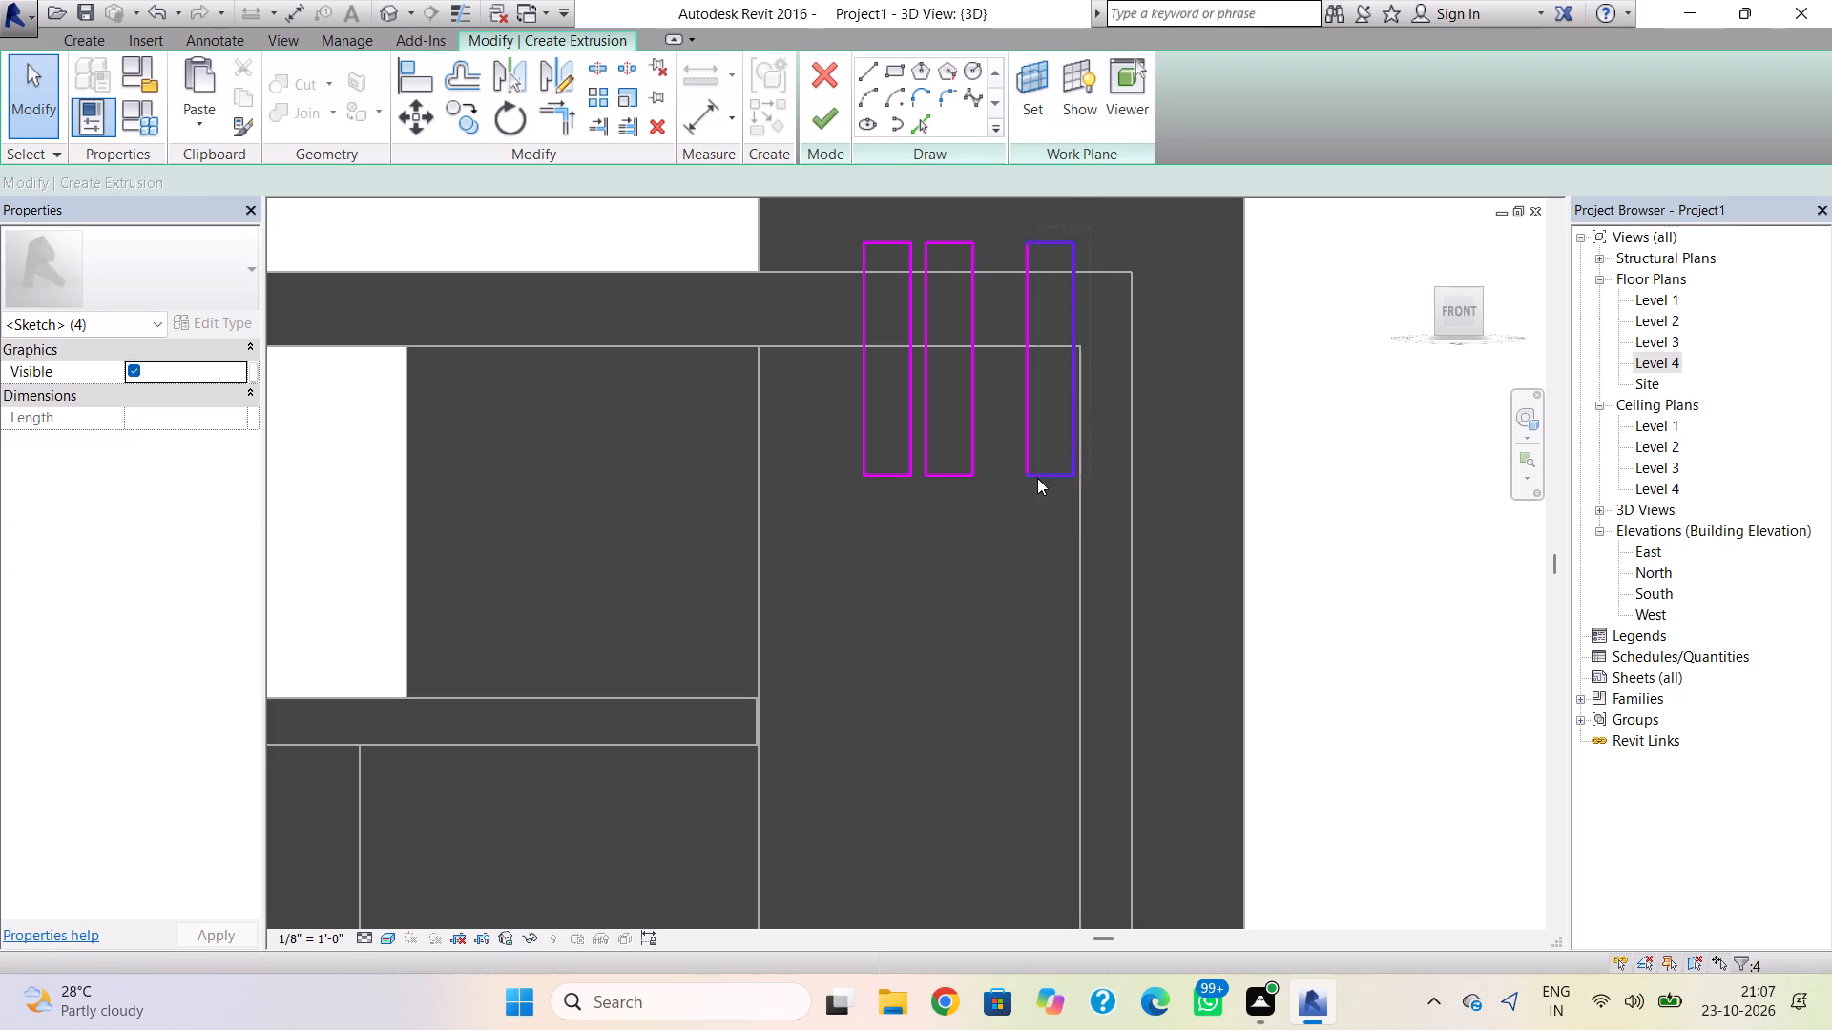
pyautogui.moveTo(1037, 478); pyautogui.dragTo(1010, 508)
pyautogui.press('Left')
pyautogui.press('Left')
pyautogui.press('Left')
pyautogui.press('Left')
pyautogui.press('Left')
pyautogui.press('Left')
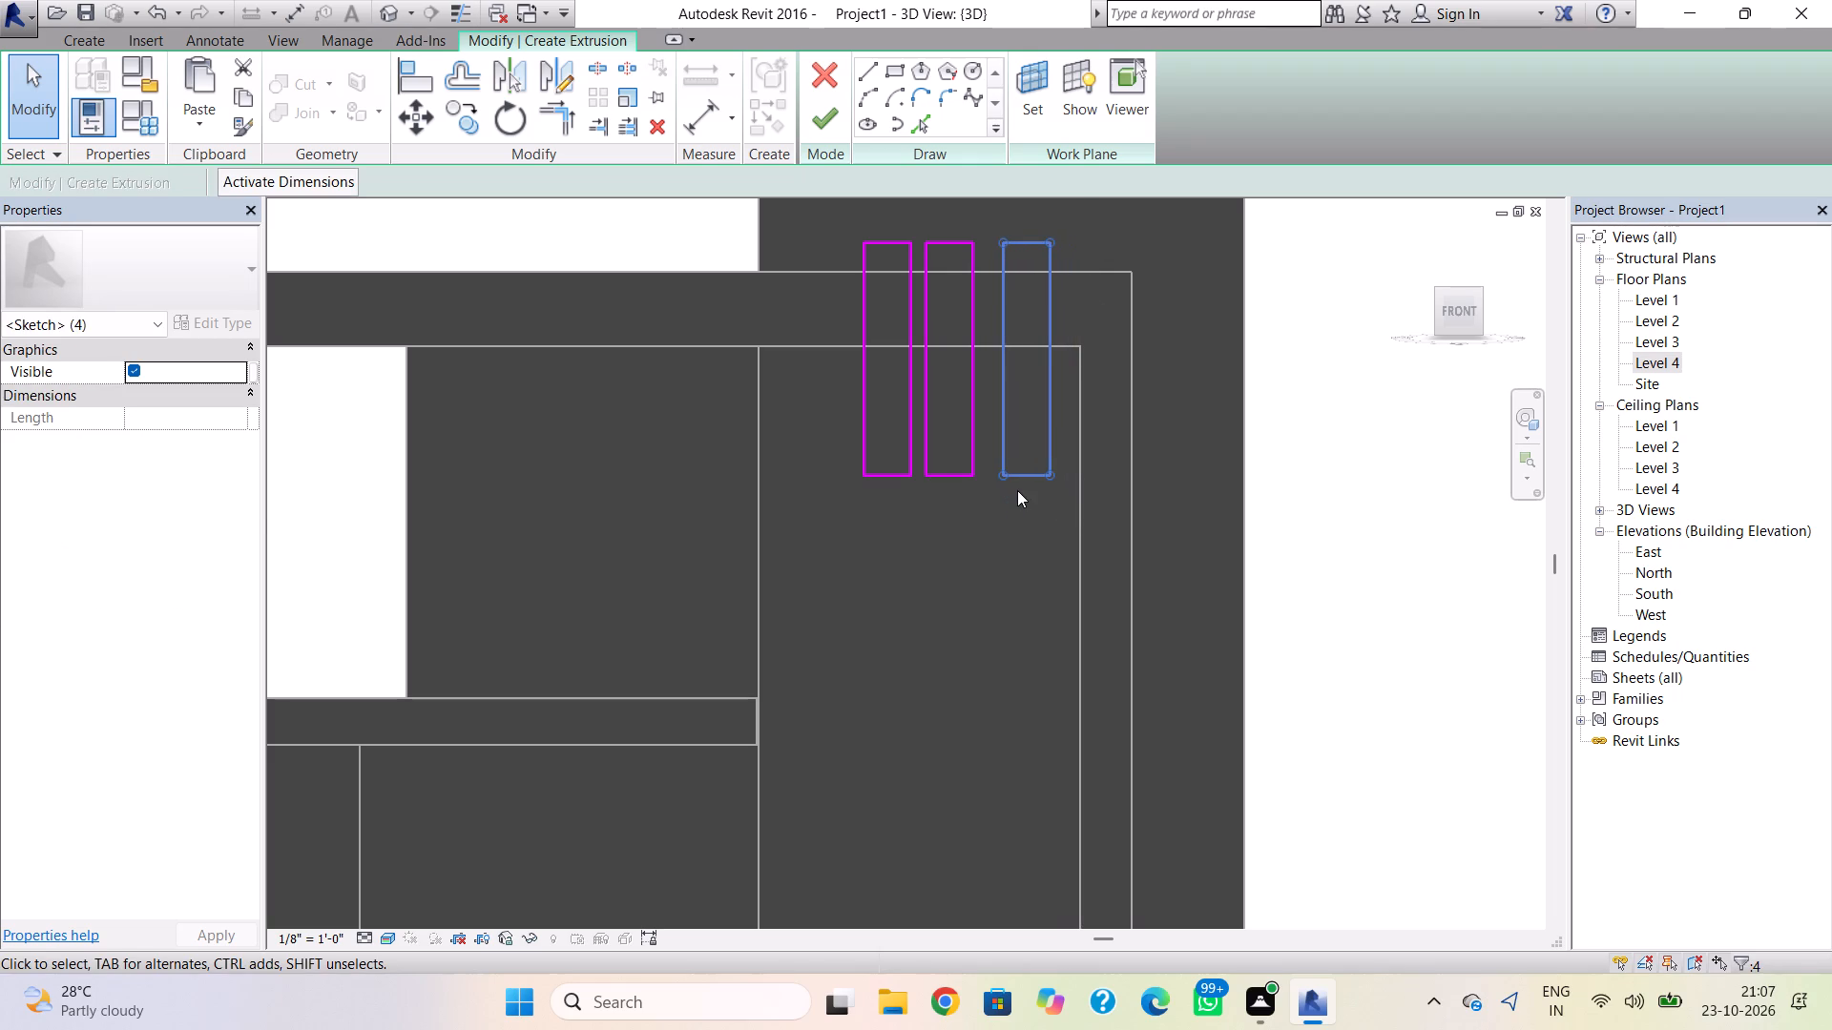
pyautogui.press('Left')
pyautogui.press('Left')
pyautogui.press('Left')
pyautogui.press('Left')
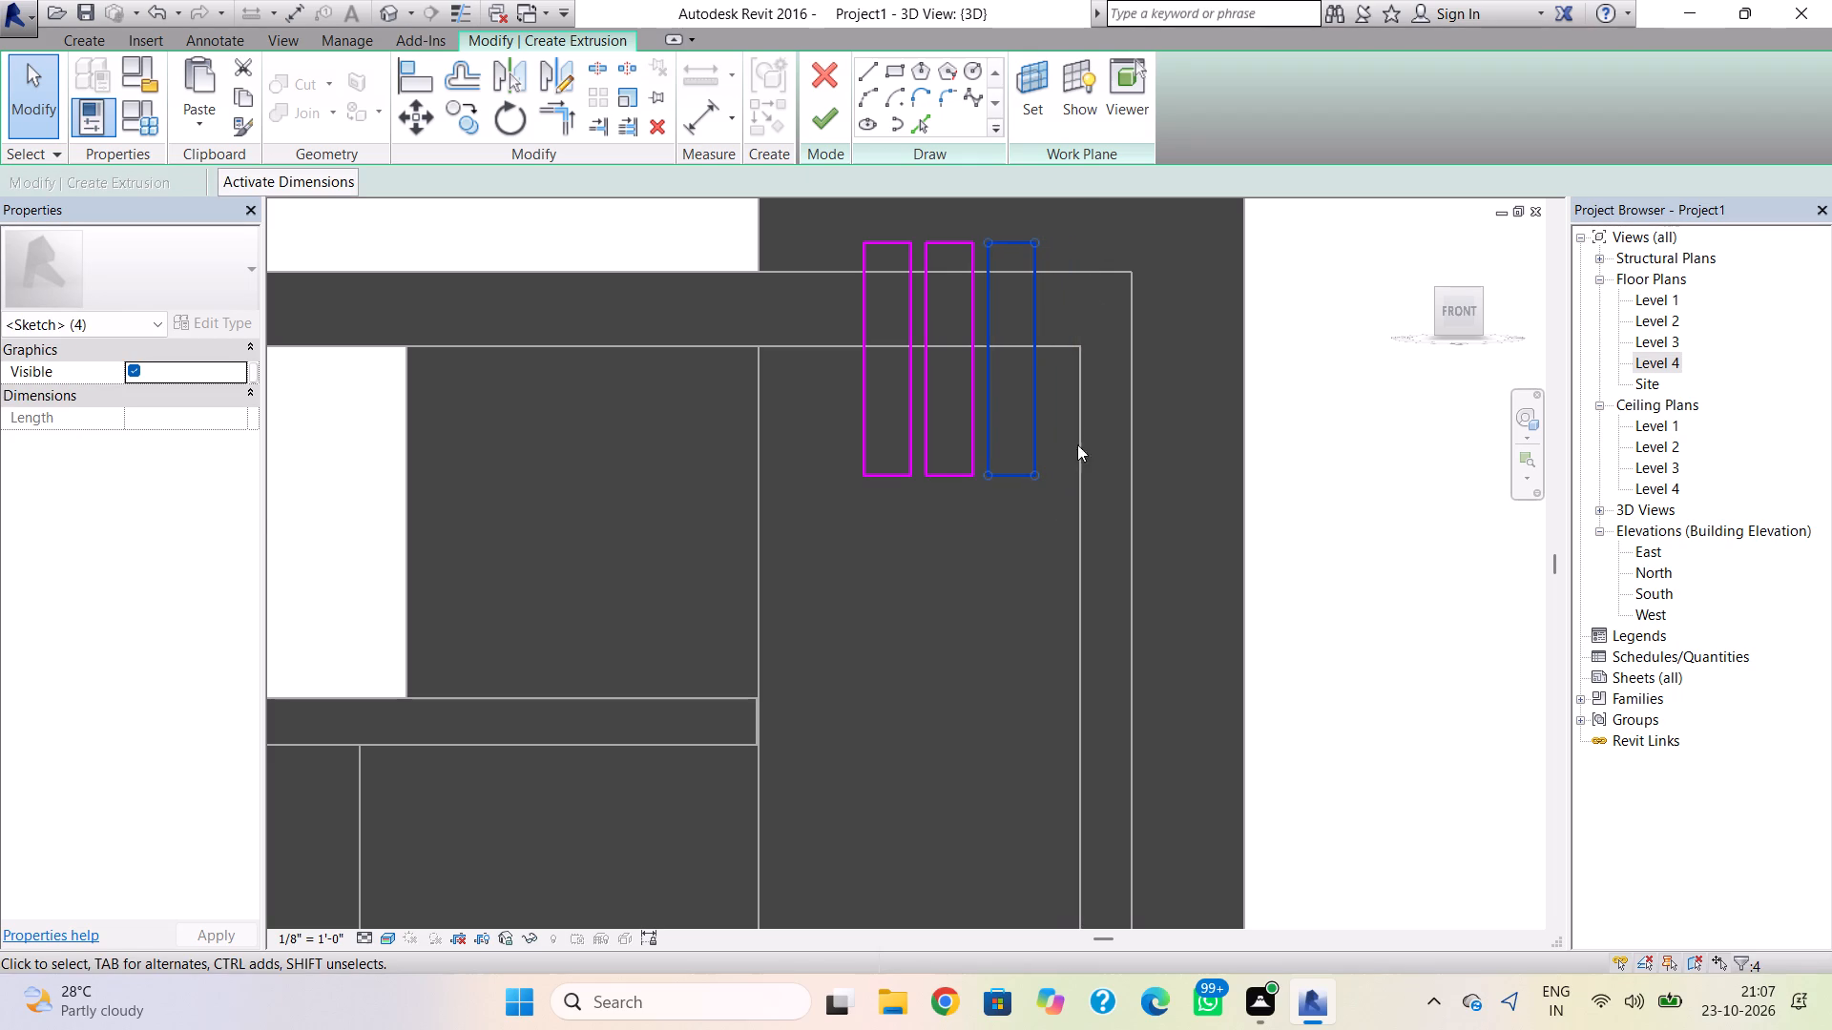
pyautogui.click(1139, 354)
pyautogui.click(817, 121)
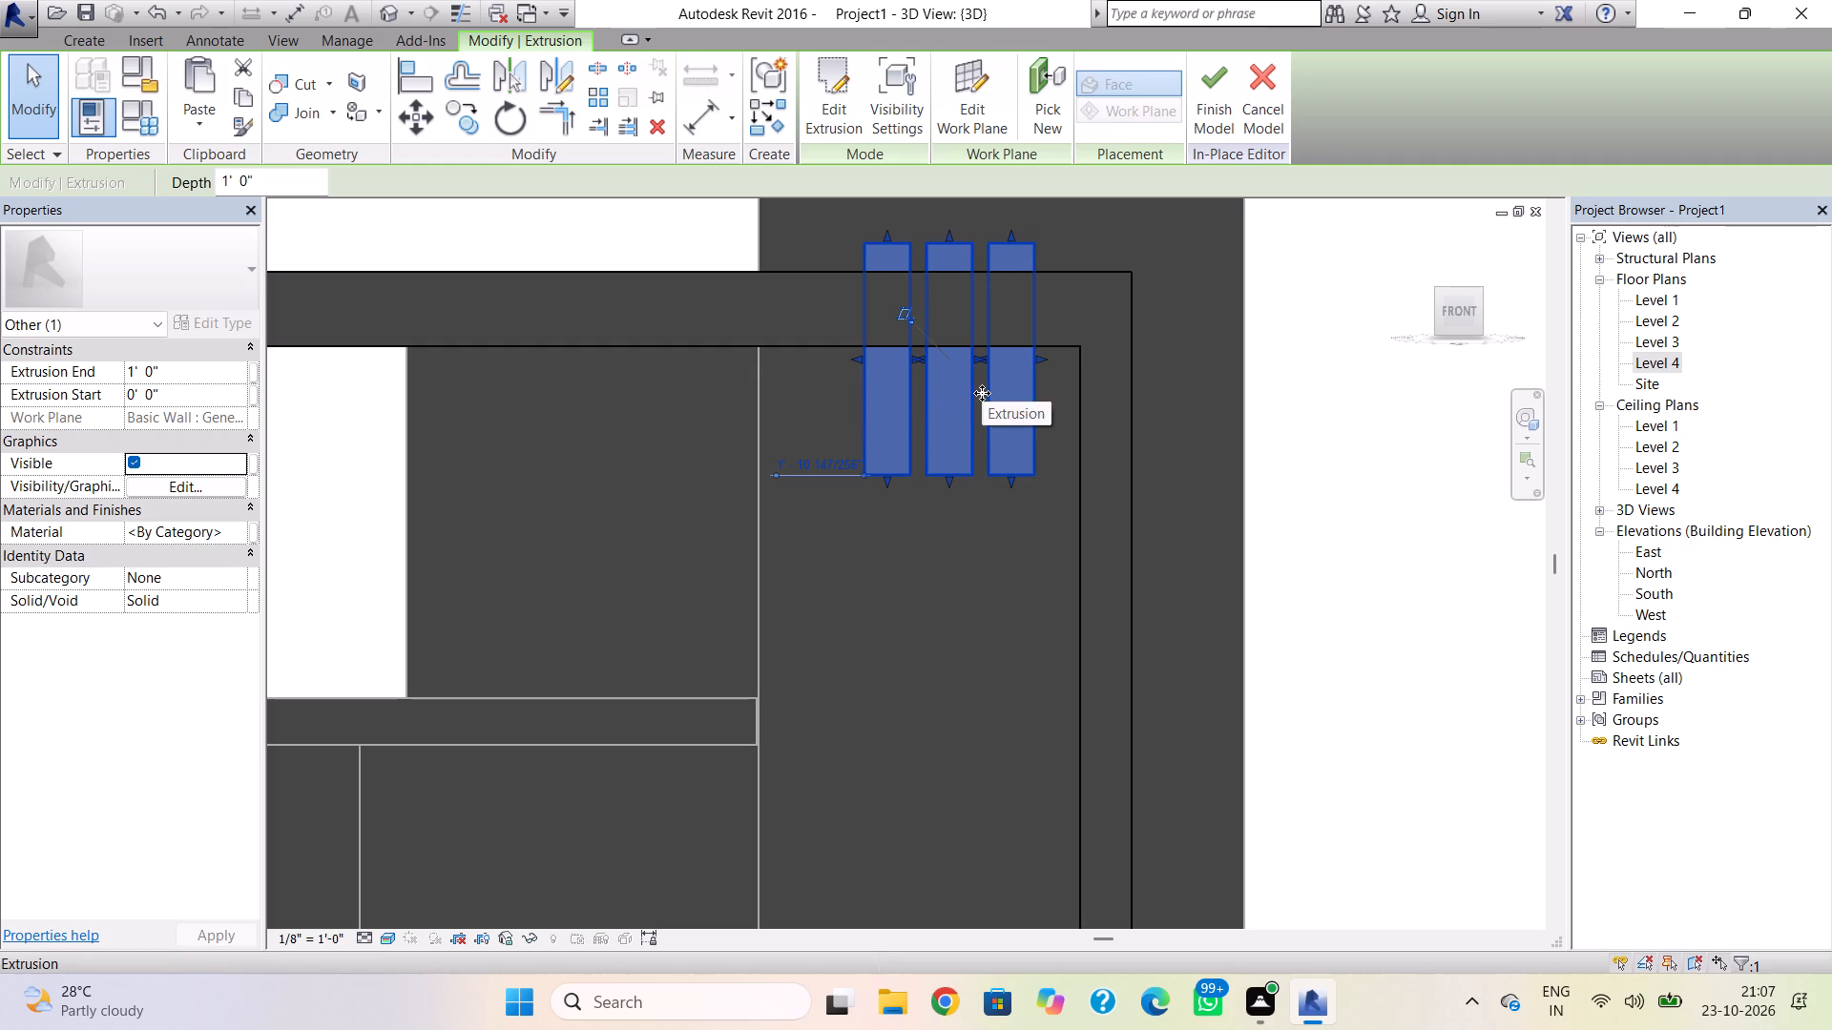
# Edit the L-shaped extrusion's sketch, breaking the top band's lower edge between the outer sides of the first and third strips.
pyautogui.click(1073, 346)
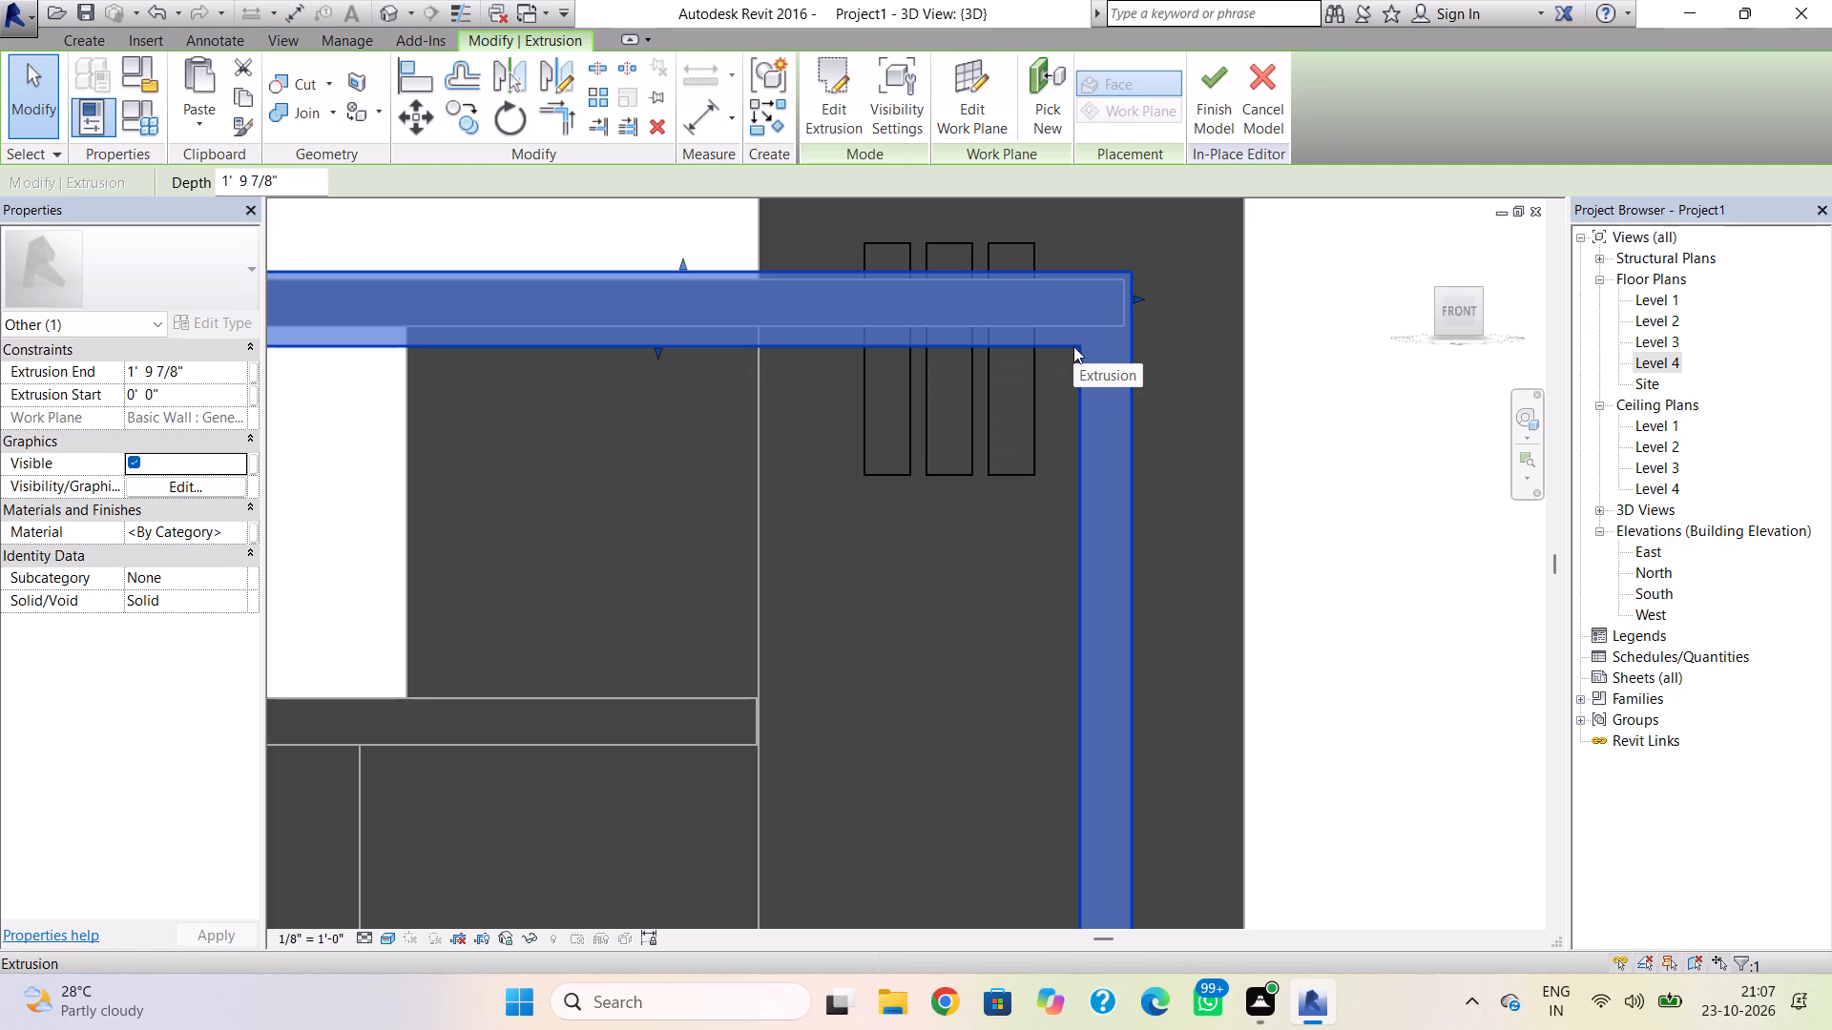
pyautogui.doubleClick(1073, 346)
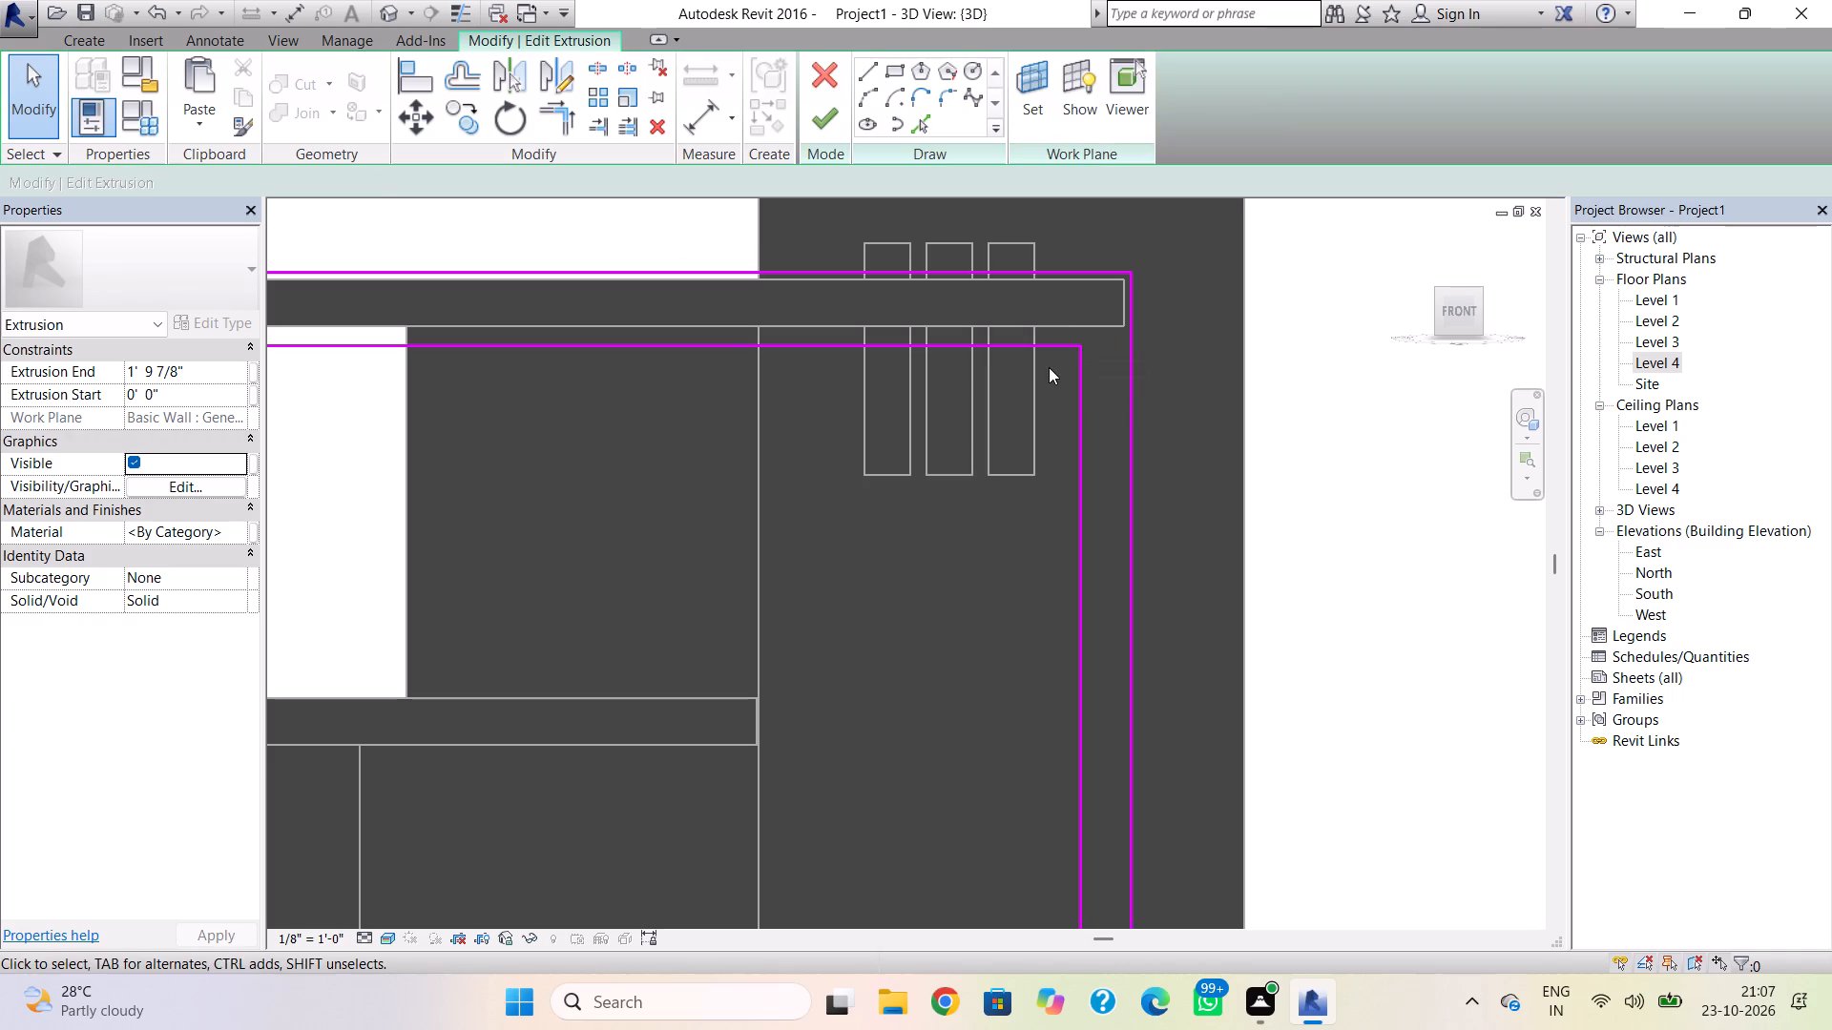
pyautogui.click(1047, 344)
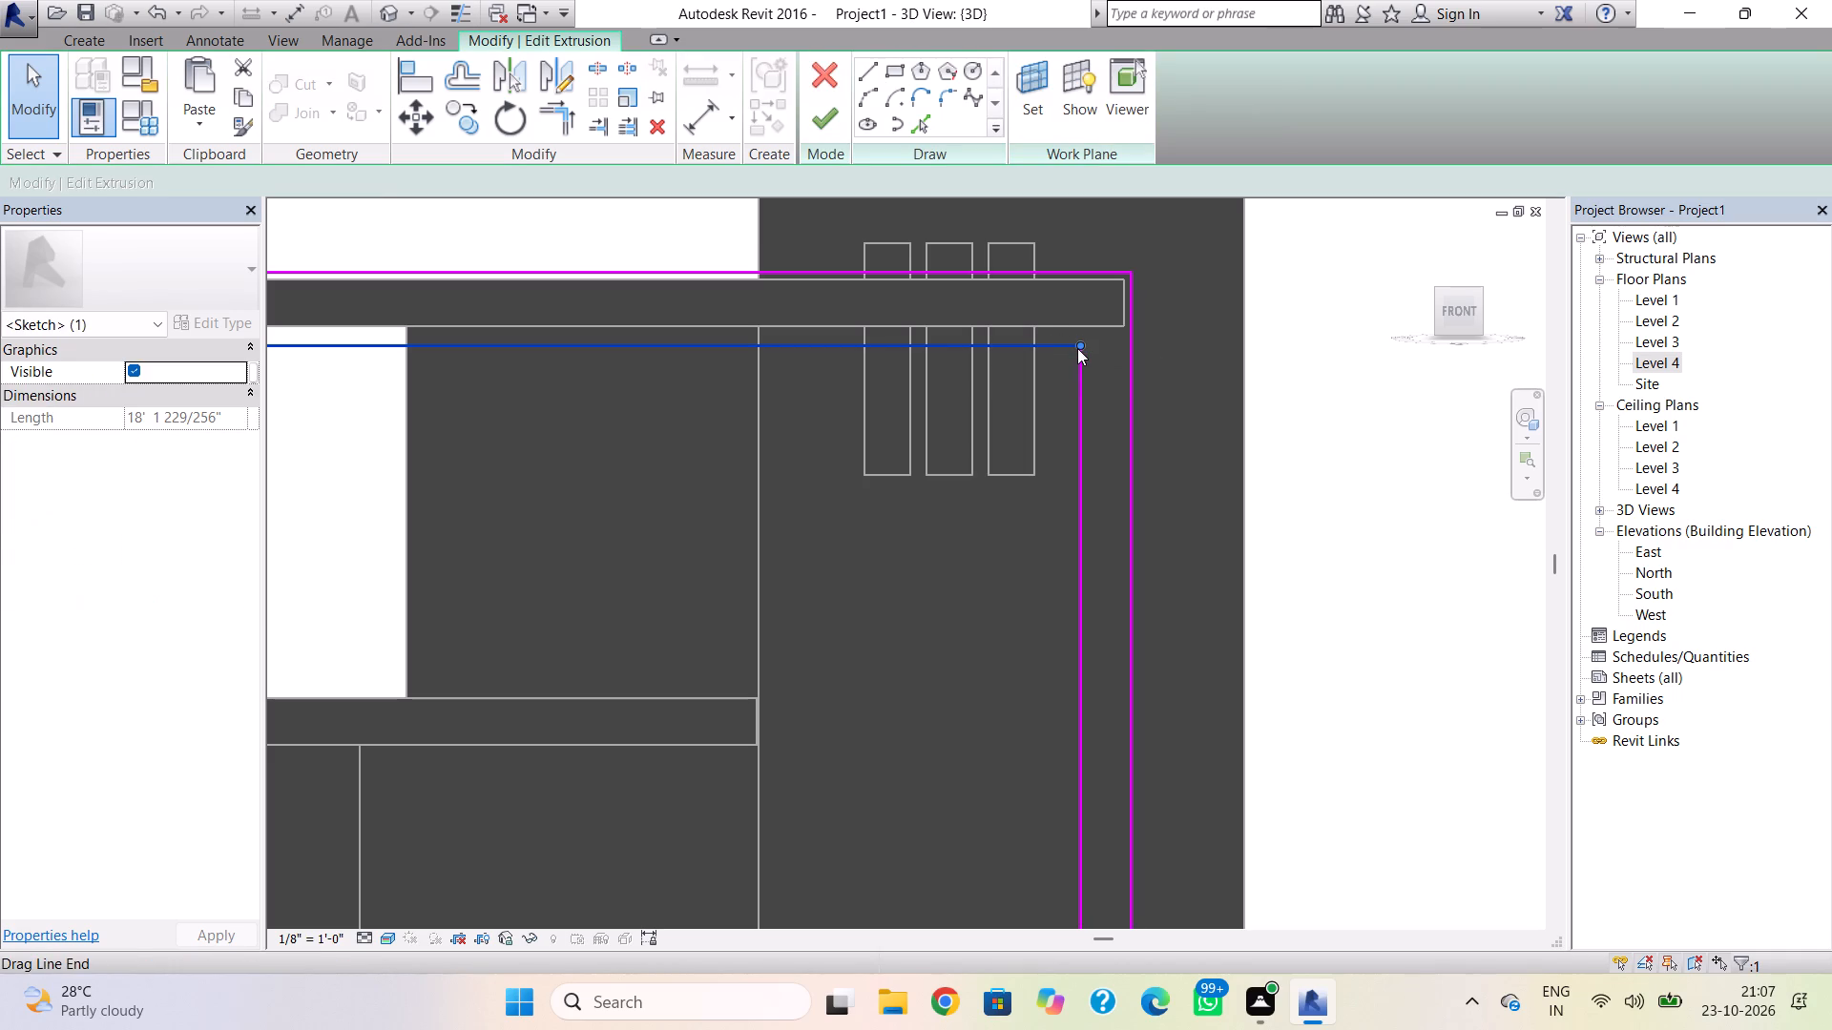
pyautogui.moveTo(1077, 348); pyautogui.dragTo(864, 355)
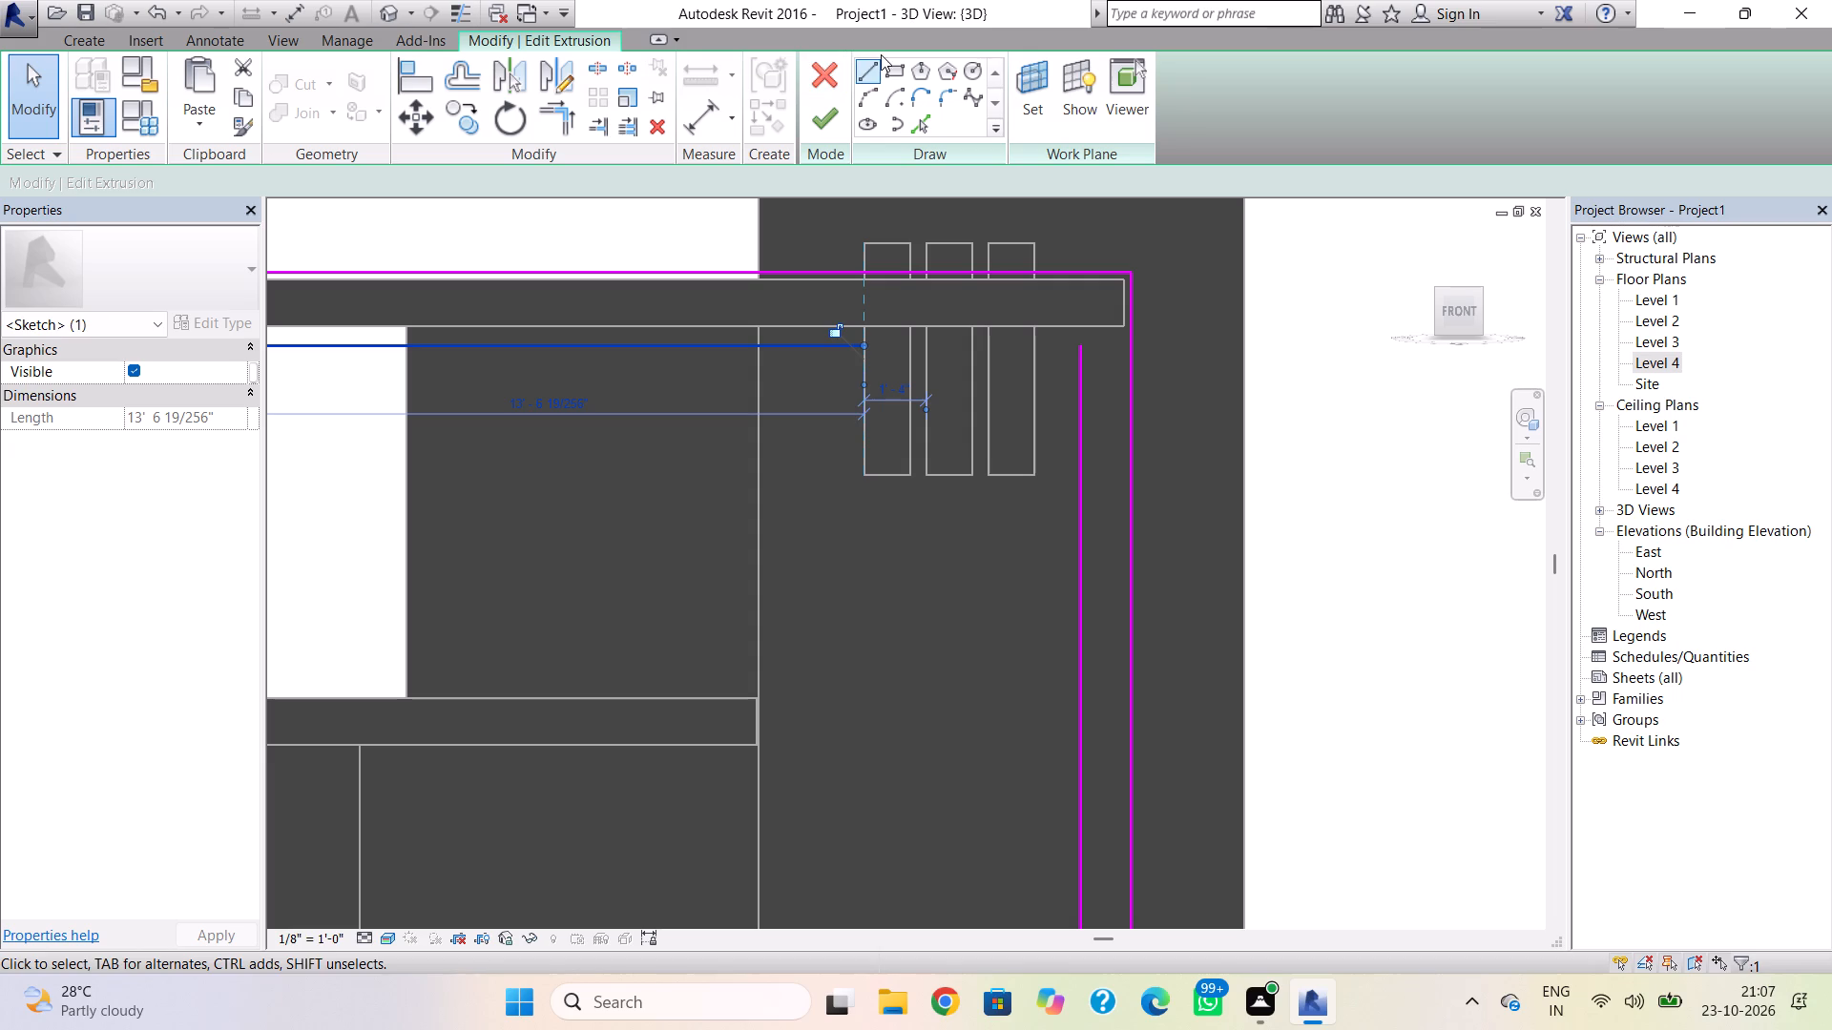
pyautogui.click(872, 71)
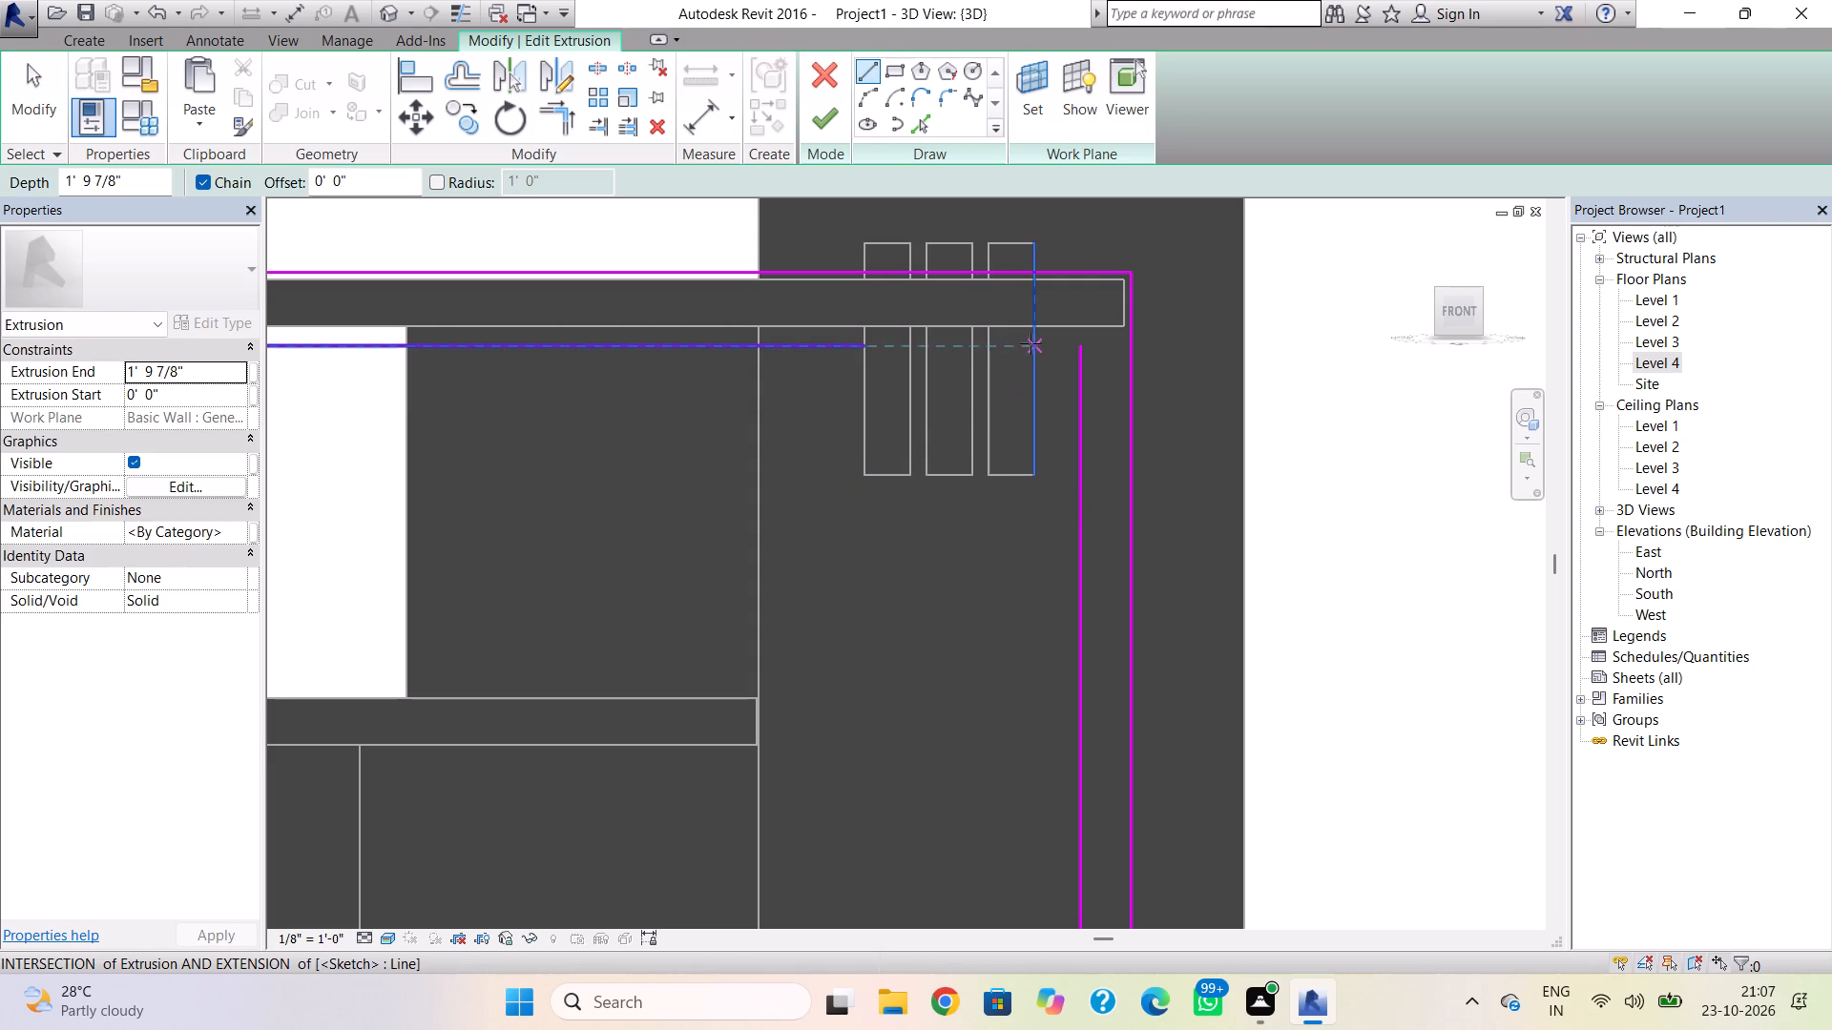
pyautogui.click(1033, 345)
pyautogui.click(1077, 347)
pyautogui.press('Escape')
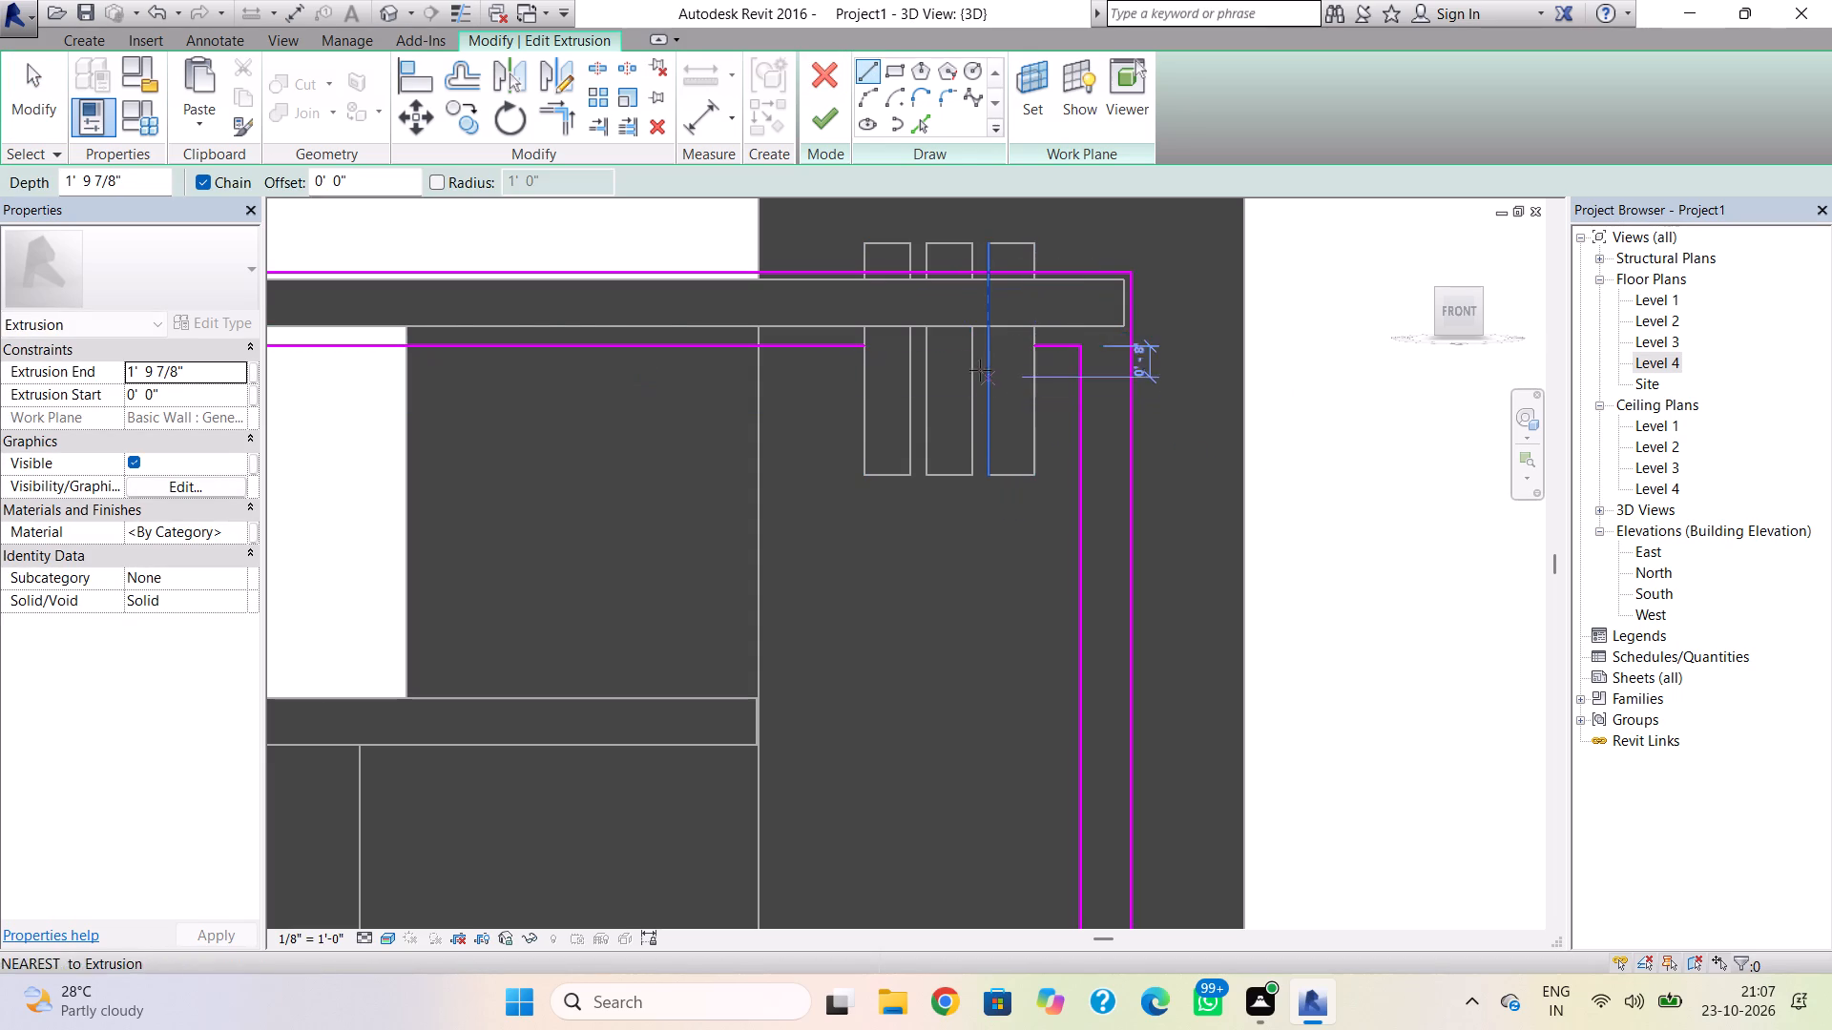
pyautogui.click(997, 276)
pyautogui.press('Escape')
pyautogui.press('Escape')
# Break the top band's upper edge across the three strips, redrawing the short piece from the third strip to the outer corner.
pyautogui.click(1031, 270)
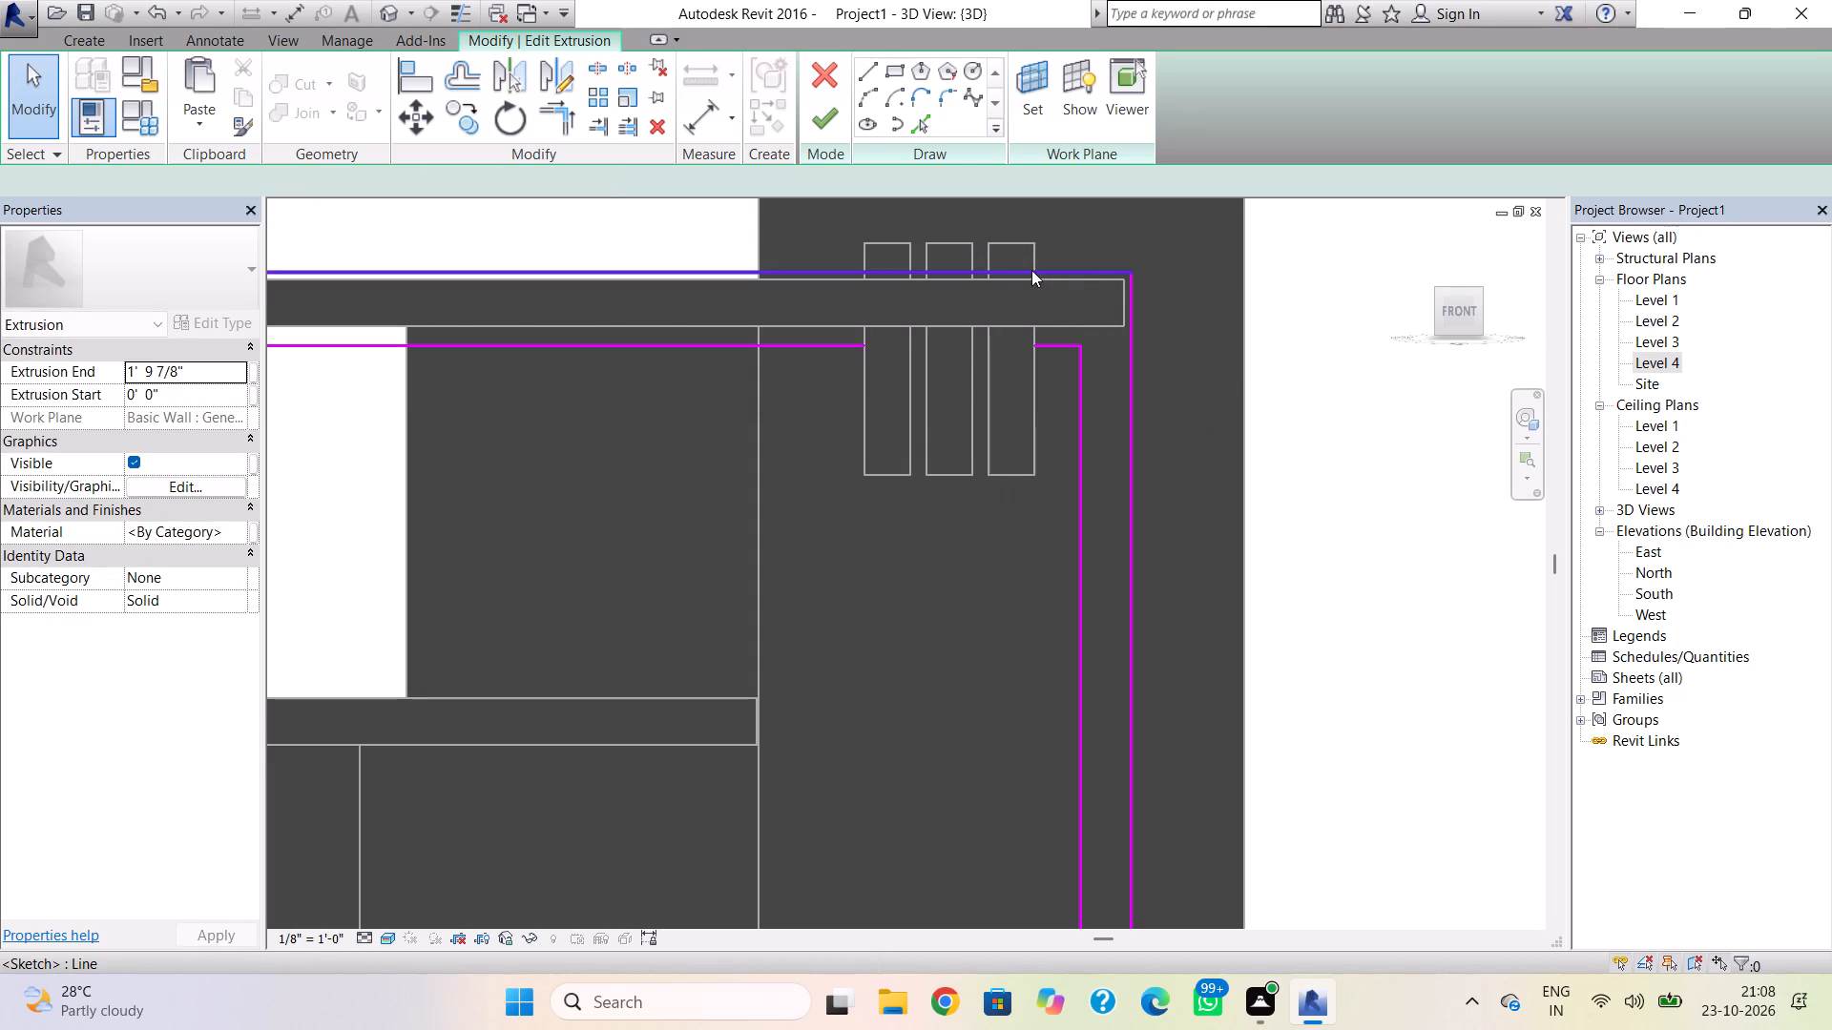
pyautogui.moveTo(1129, 274); pyautogui.dragTo(876, 290)
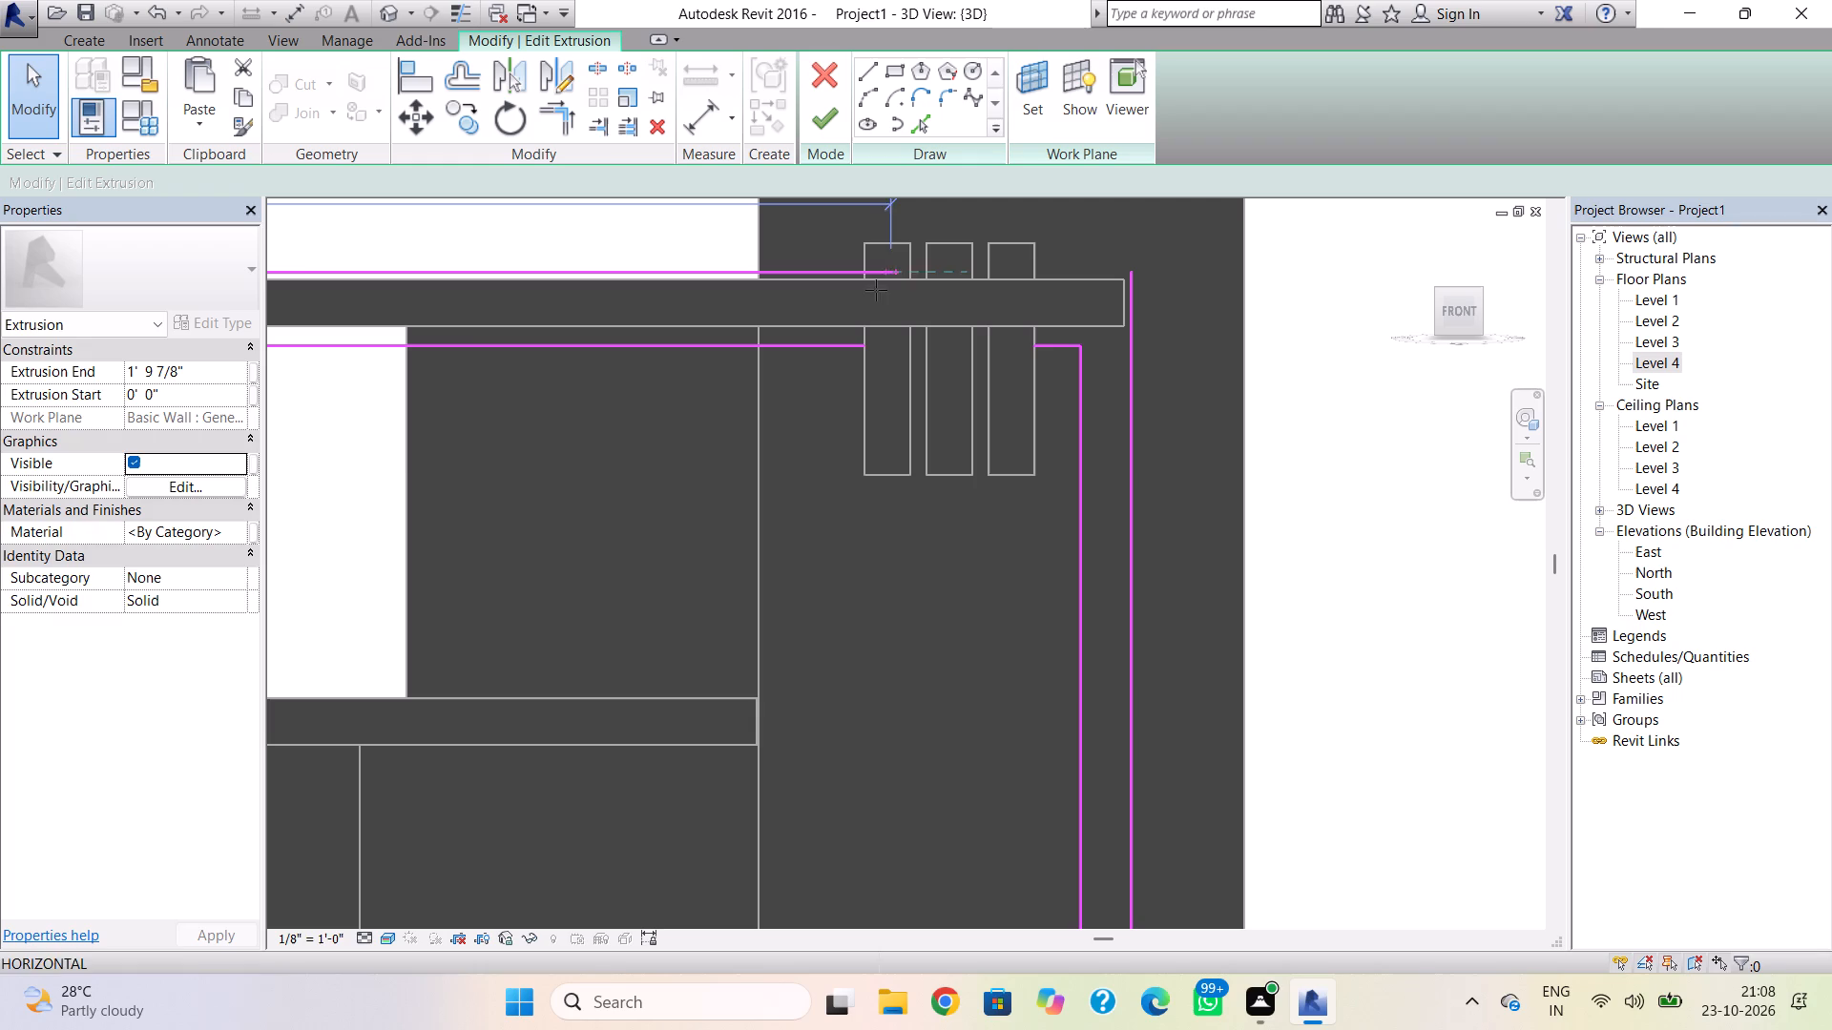
pyautogui.moveTo(876, 290); pyautogui.dragTo(861, 272)
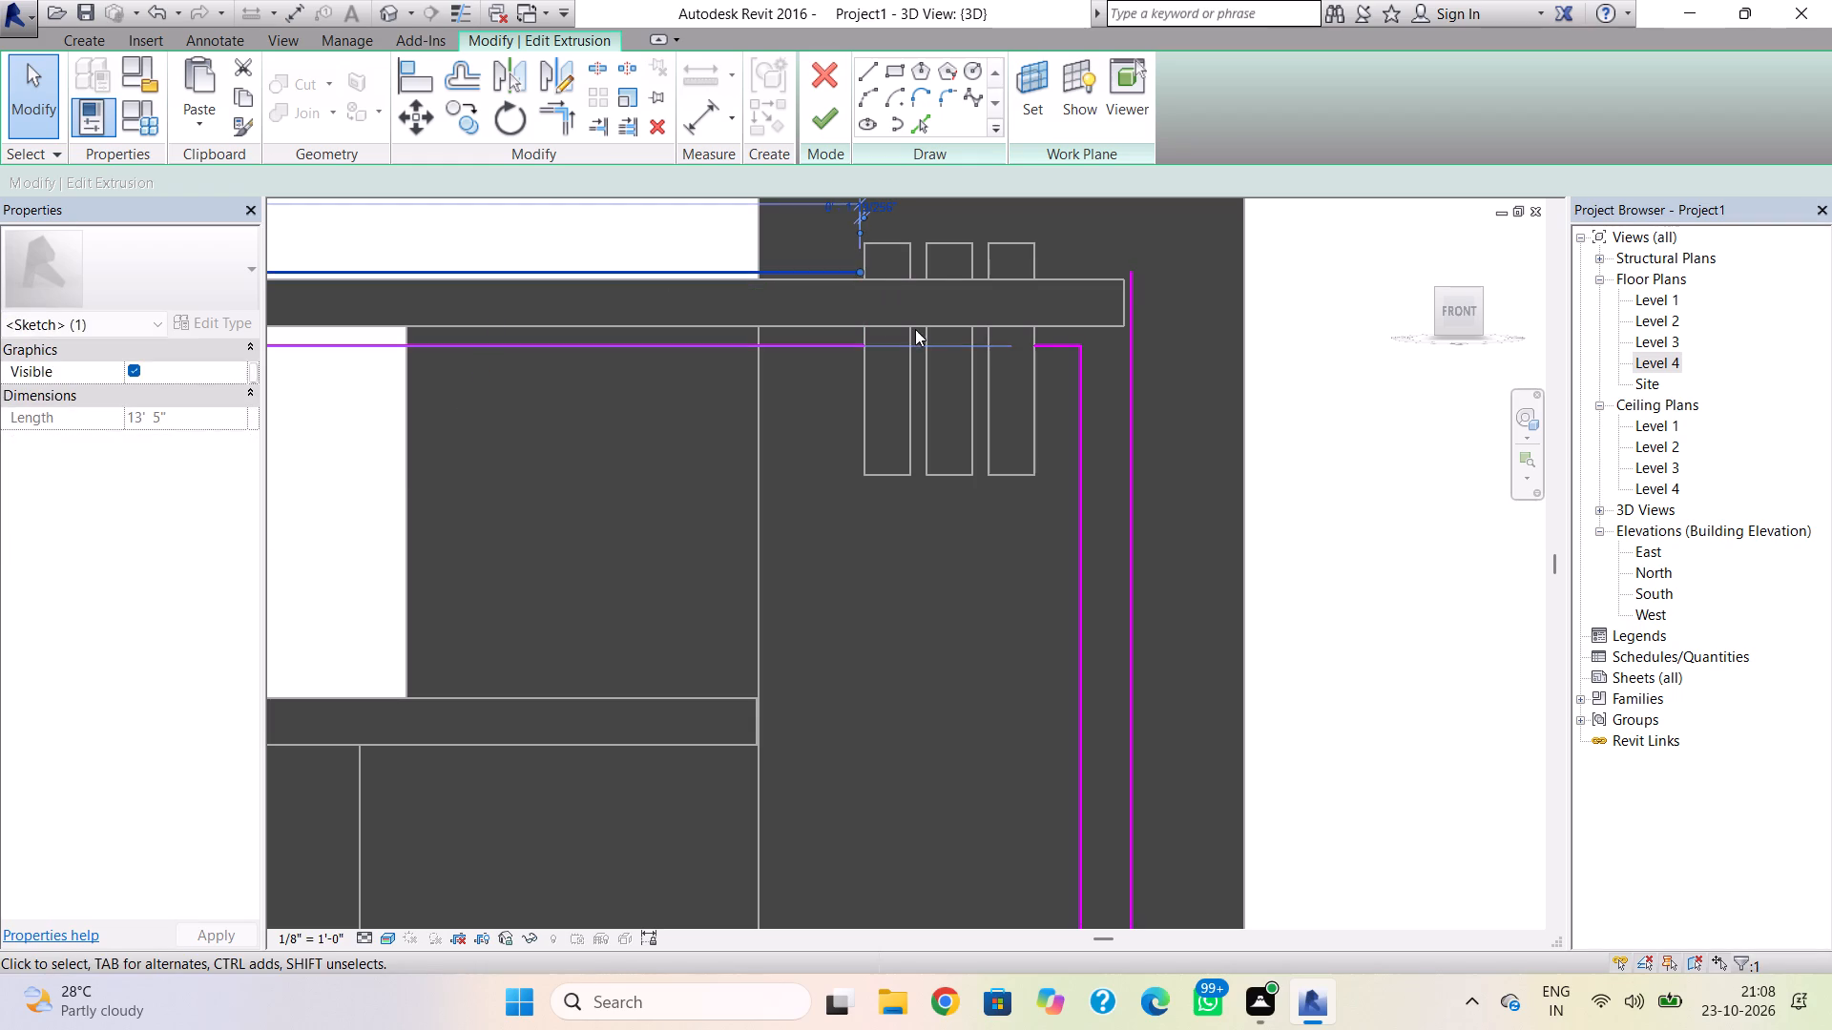
pyautogui.press('Escape')
pyautogui.scroll(3, 870, 269)
pyautogui.click(833, 267)
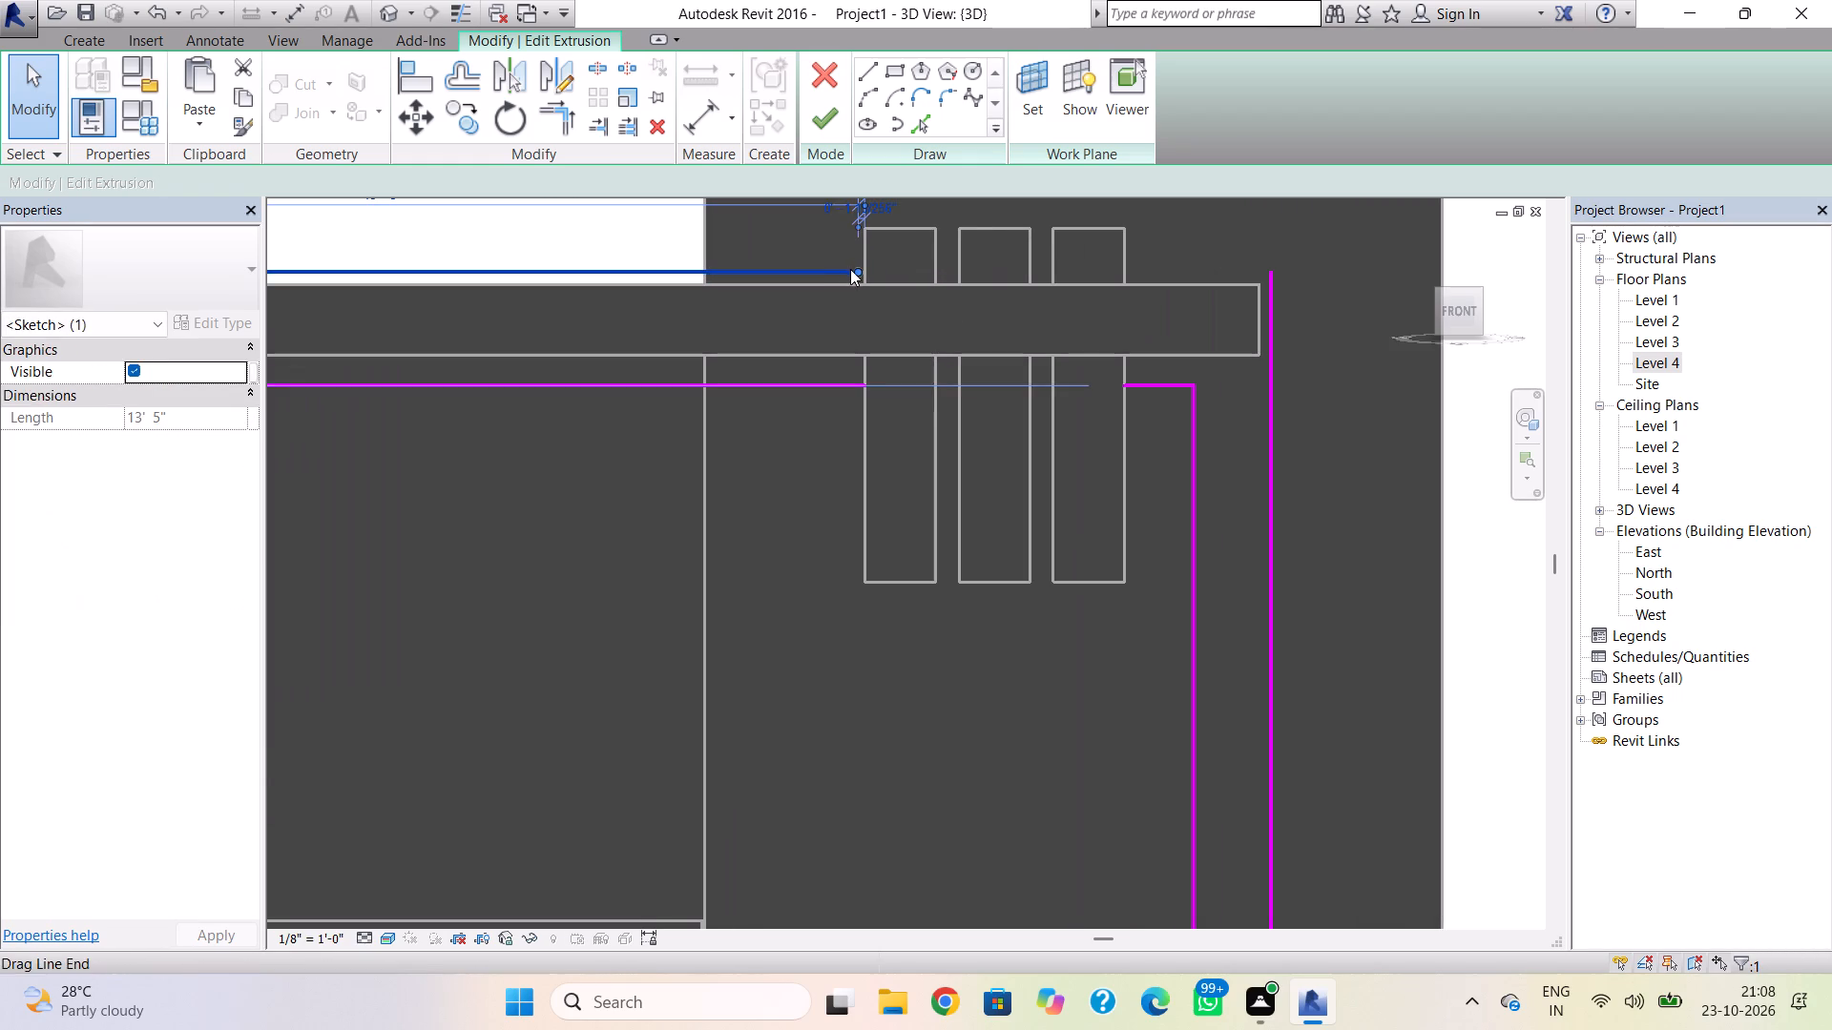
pyautogui.click(851, 269)
pyautogui.press('Escape')
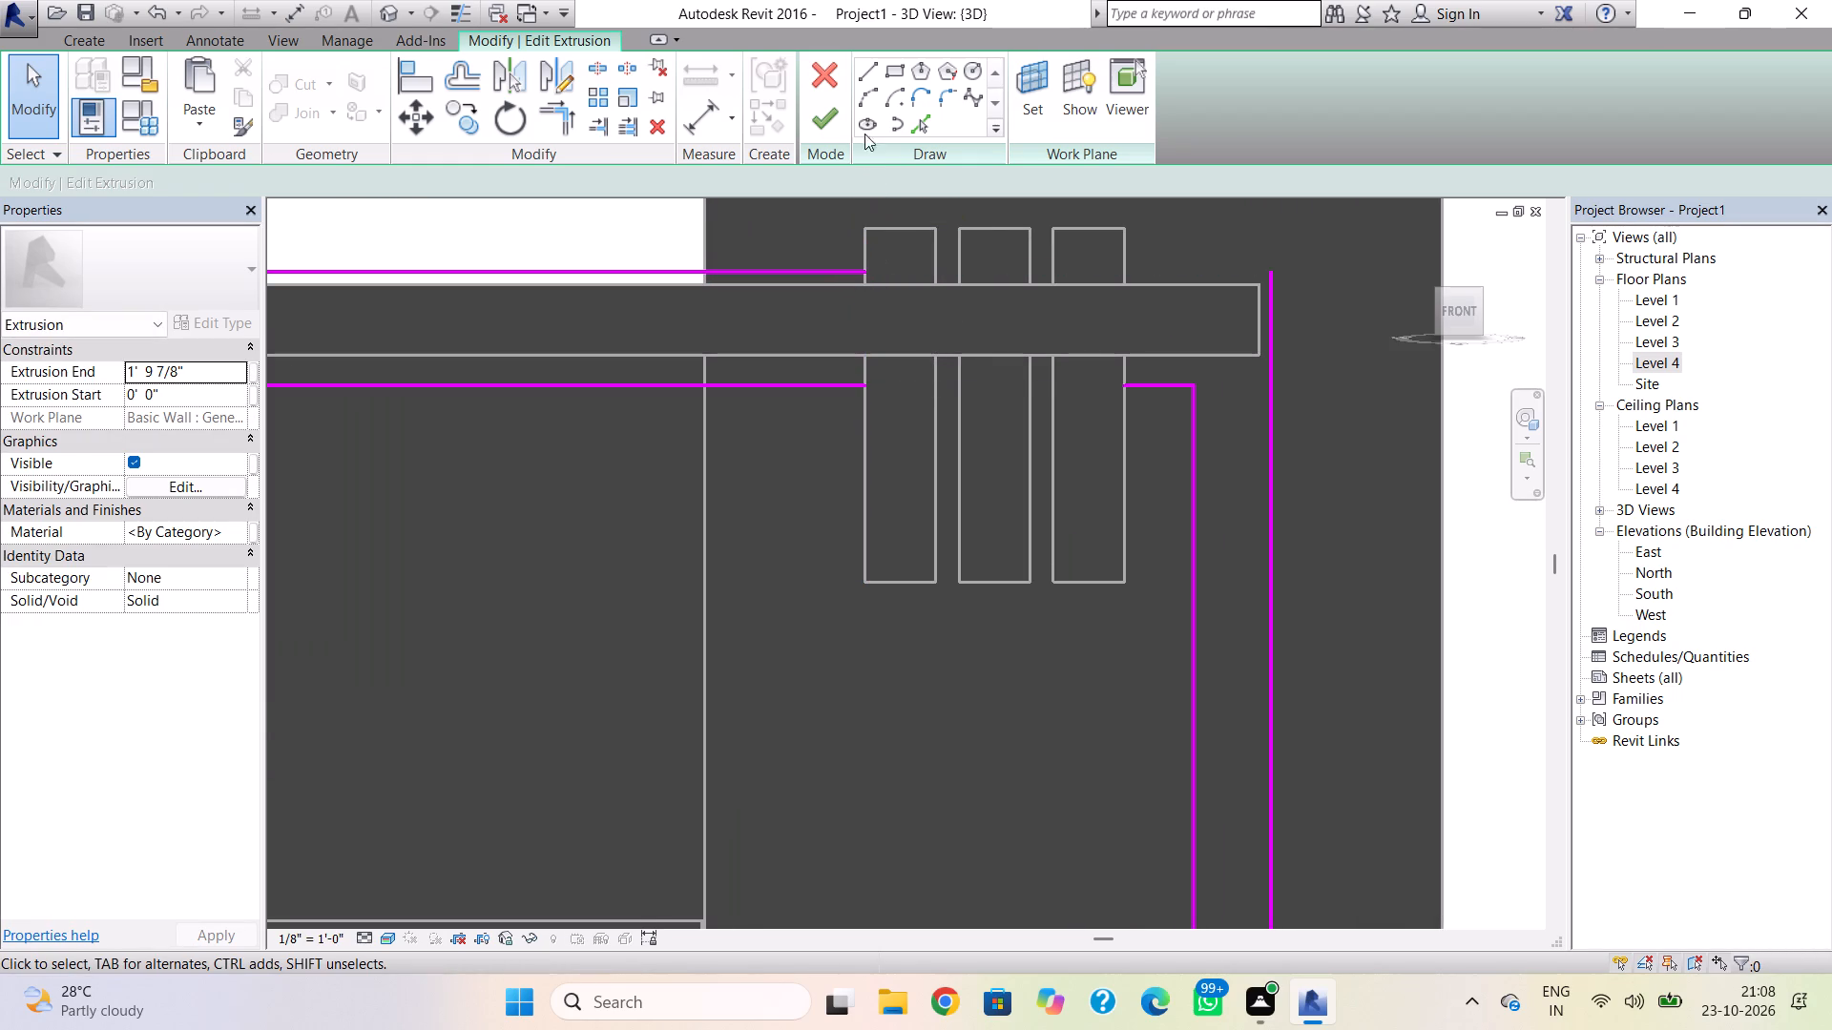
pyautogui.click(868, 69)
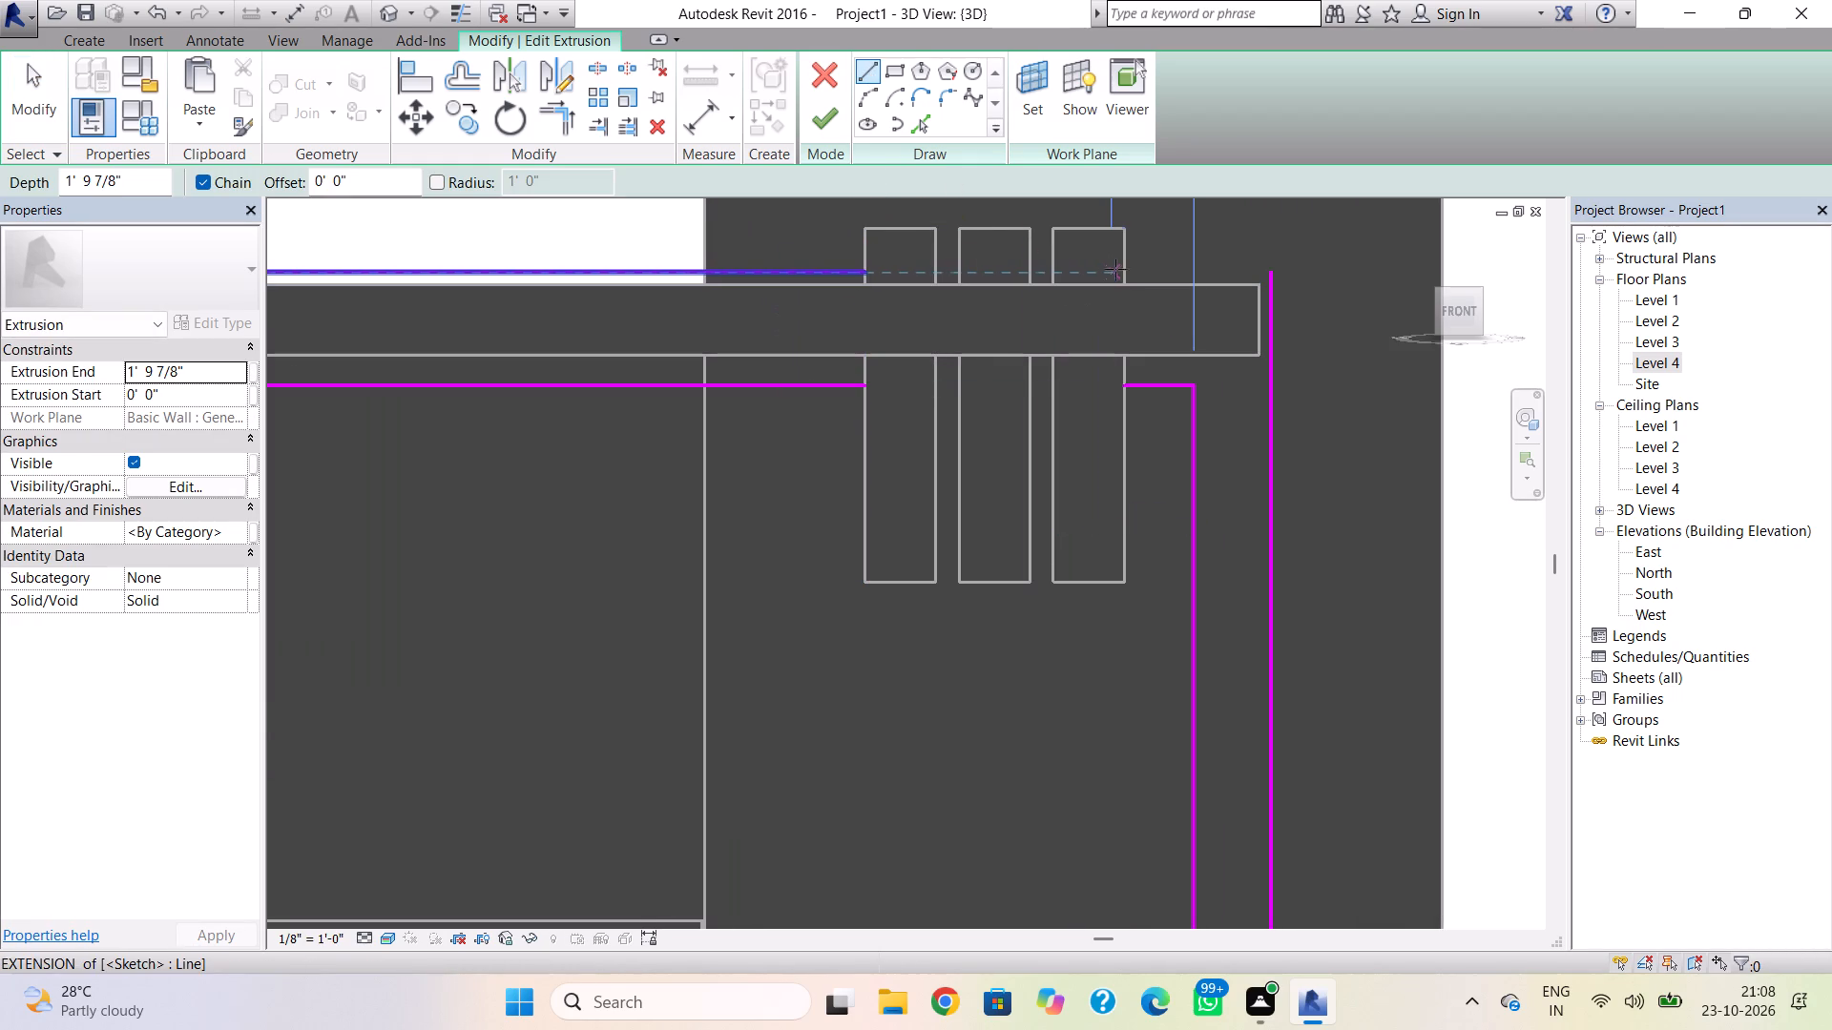
pyautogui.click(1129, 270)
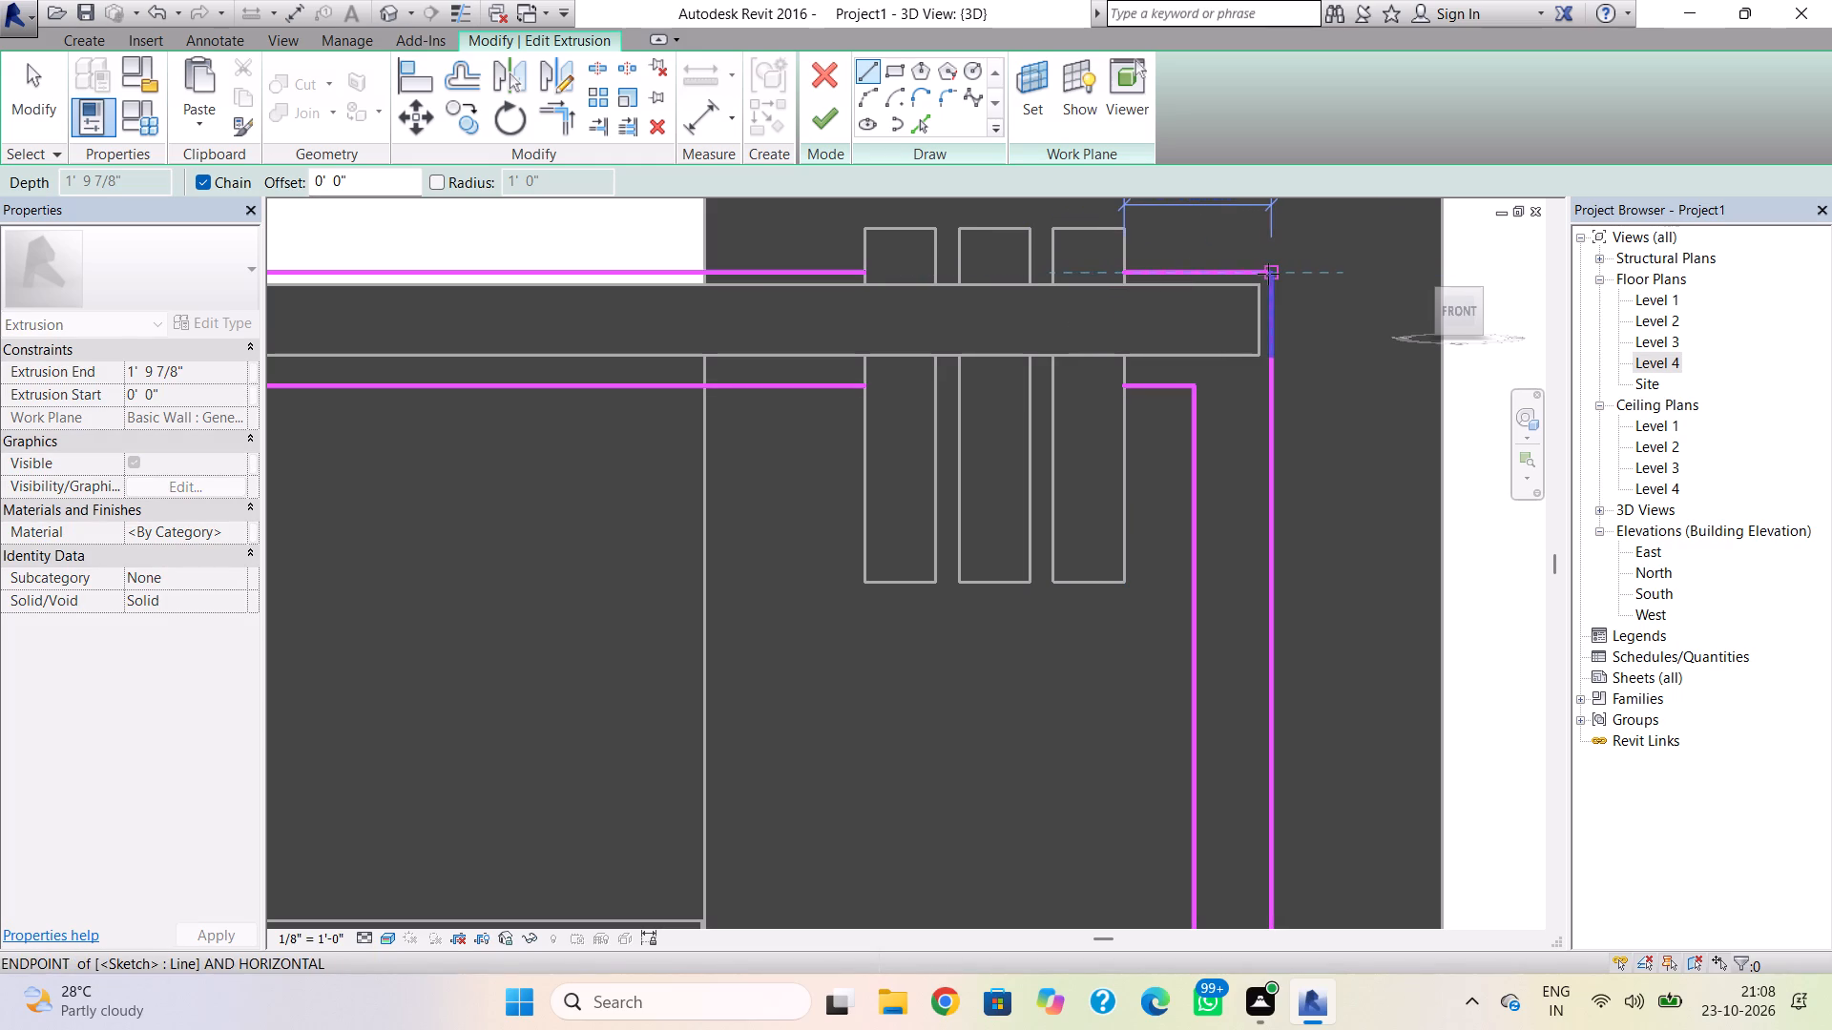
pyautogui.click(1268, 274)
pyautogui.press('Escape')
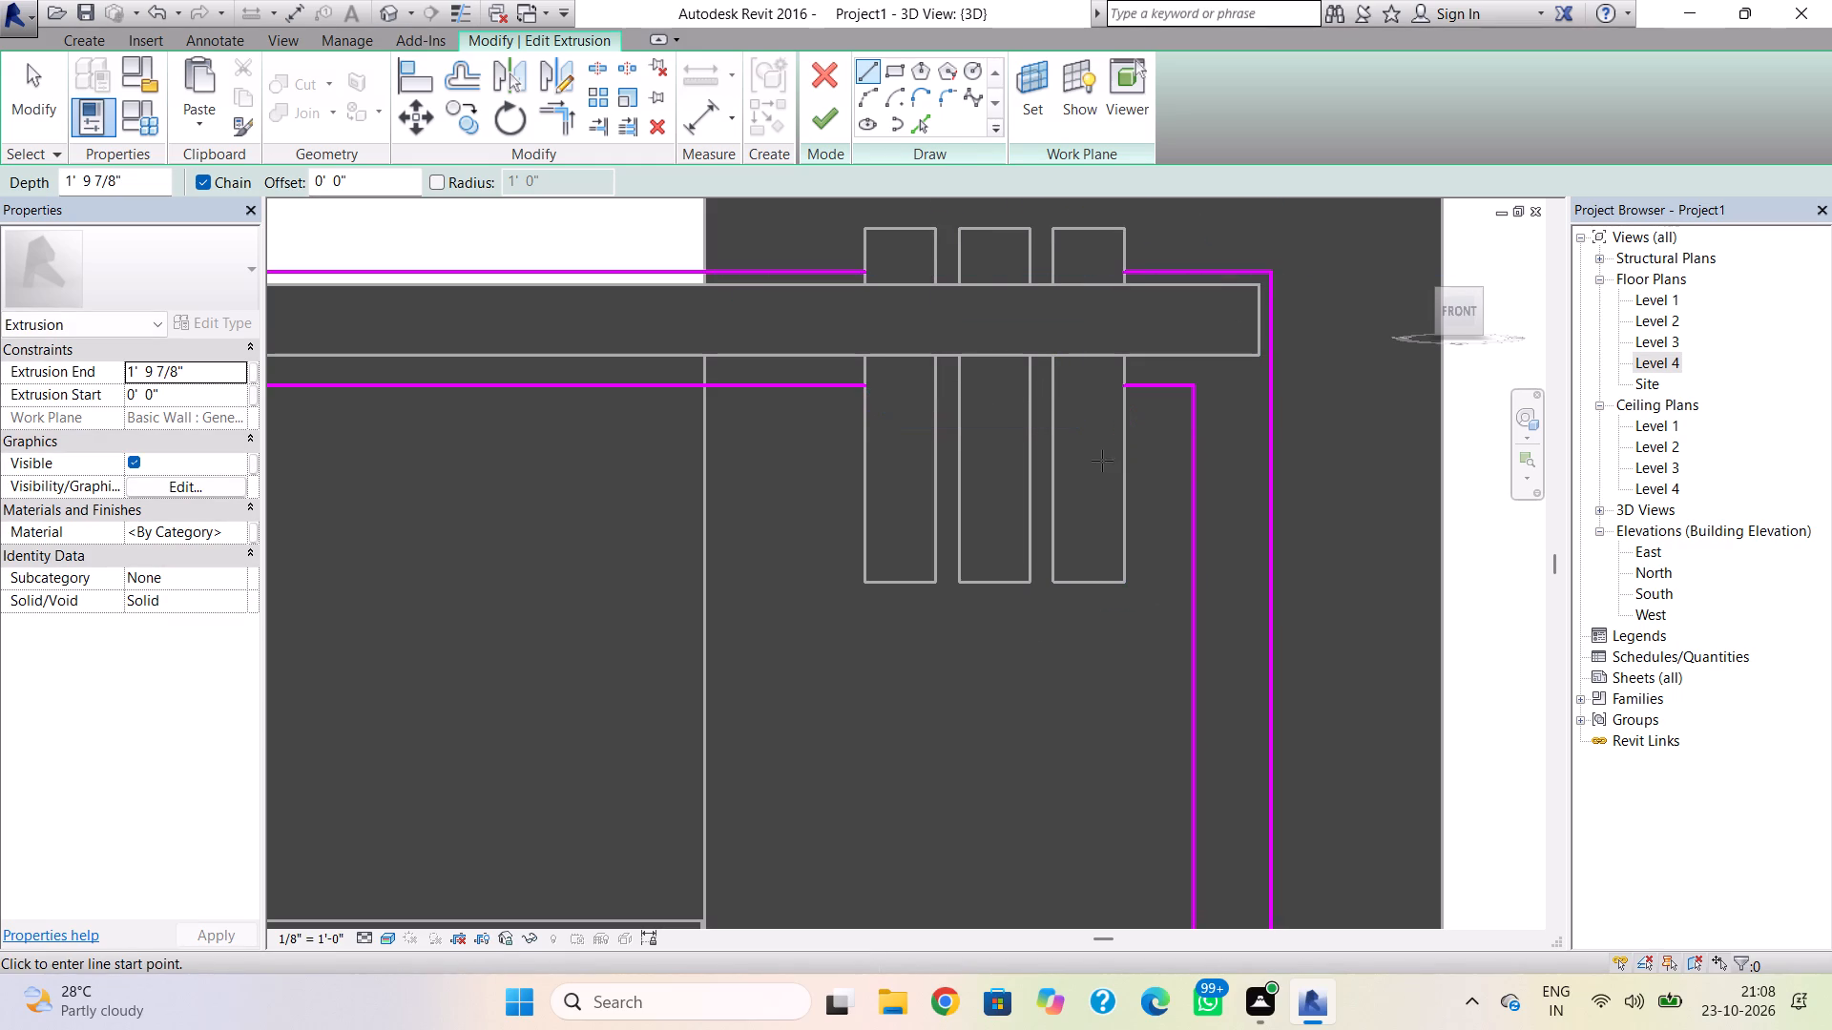
# Close both cut ends of the band with vertical lines along the outer strip edges, and finish the sketch and in-place model.
pyautogui.moveTo(864, 266); pyautogui.dragTo(865, 291)
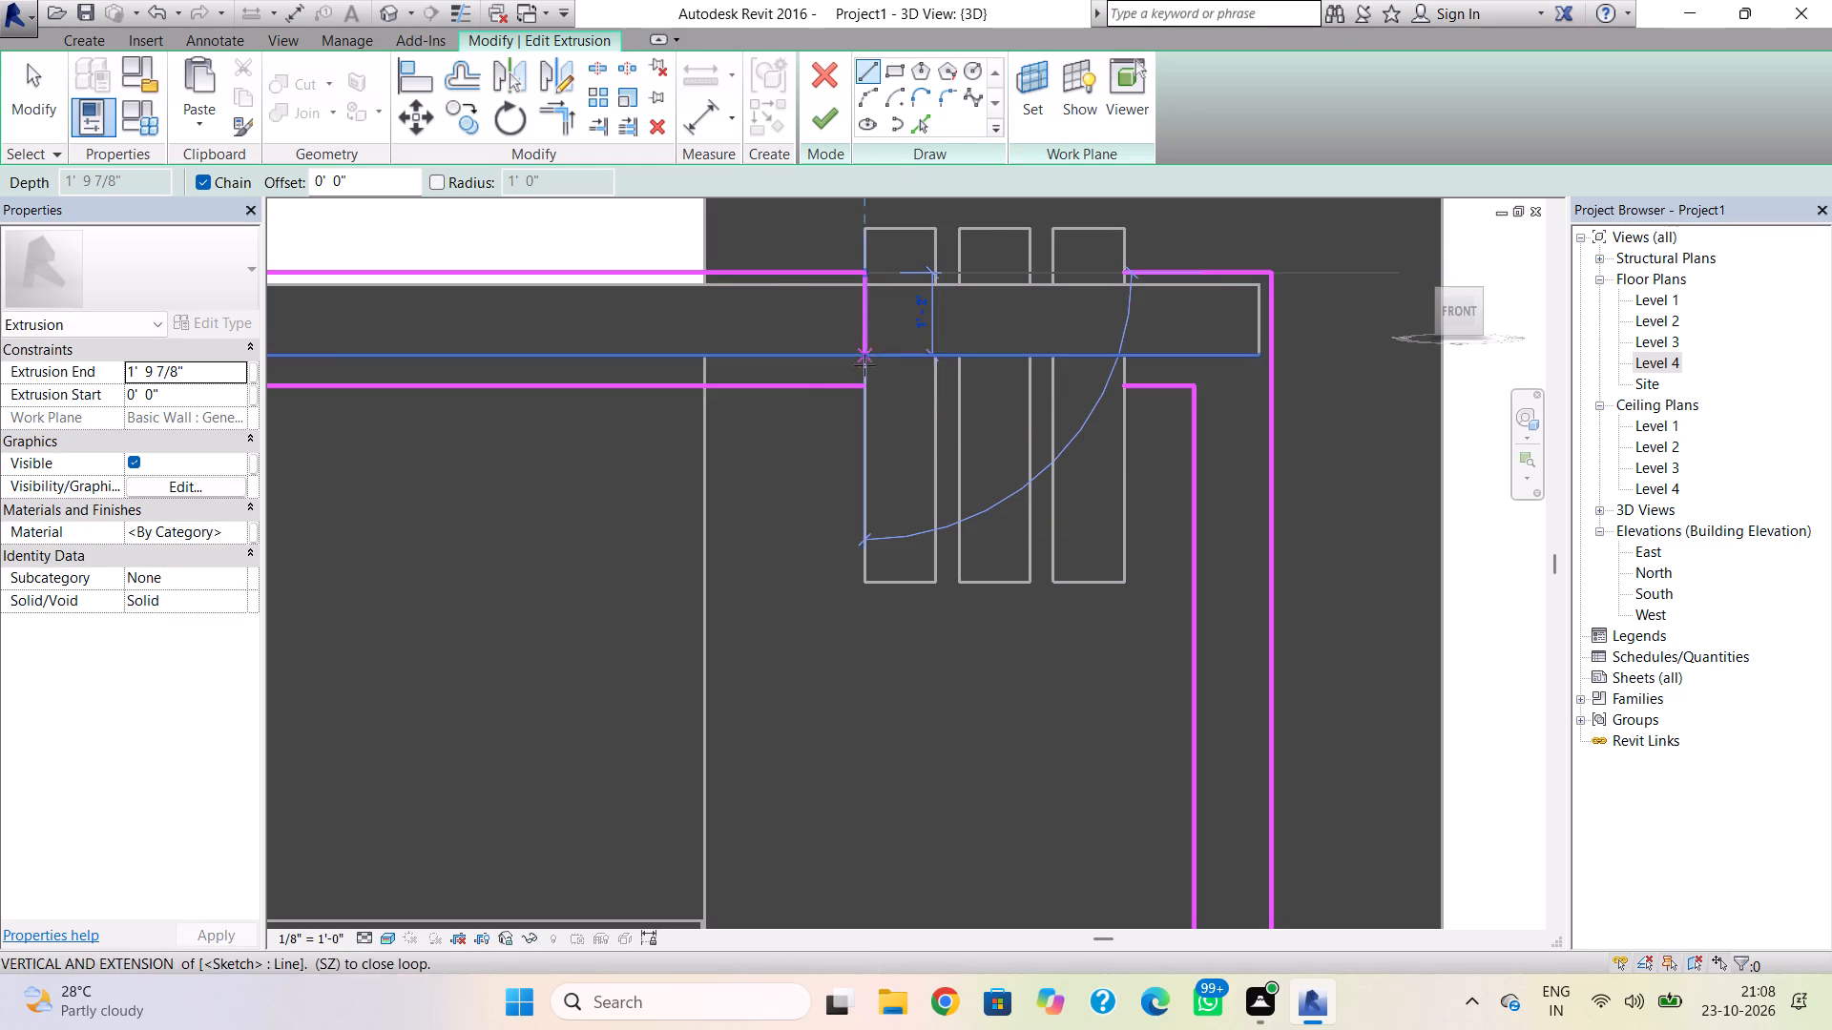
pyautogui.click(862, 386)
pyautogui.press('Escape')
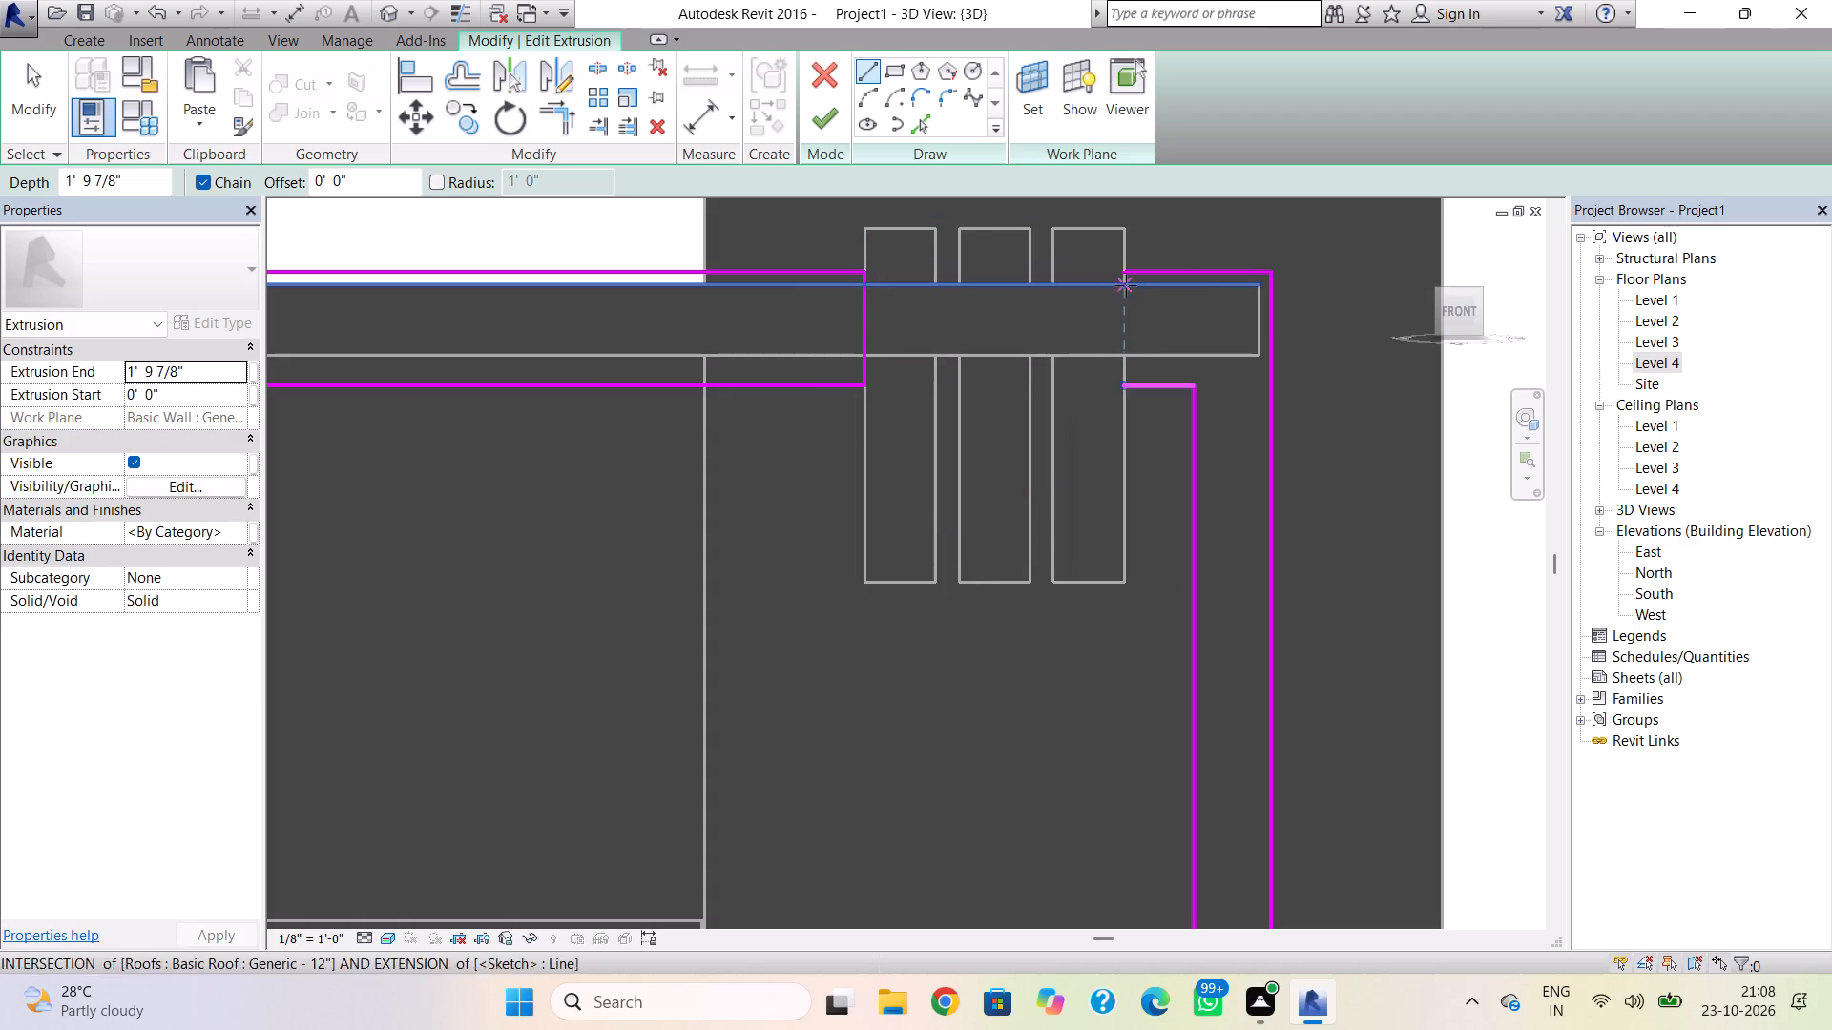
pyautogui.click(1126, 274)
pyautogui.click(1123, 383)
pyautogui.press('Escape')
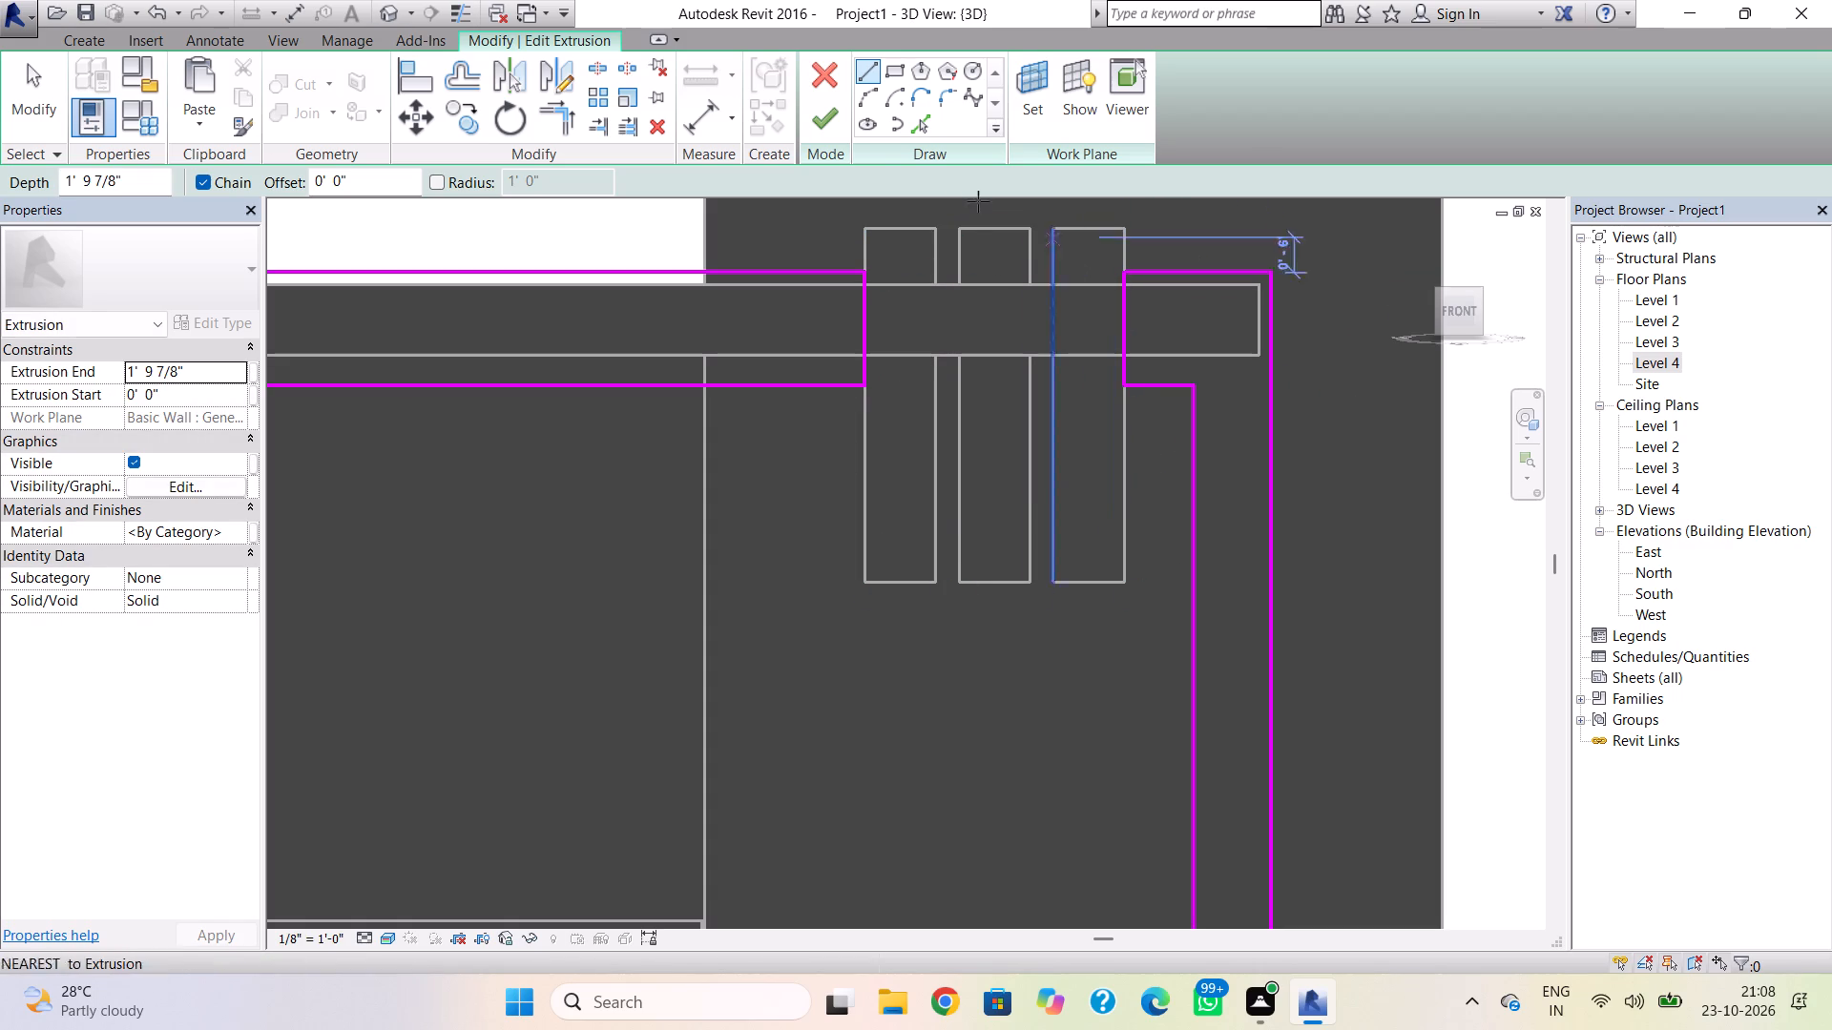
pyautogui.click(823, 115)
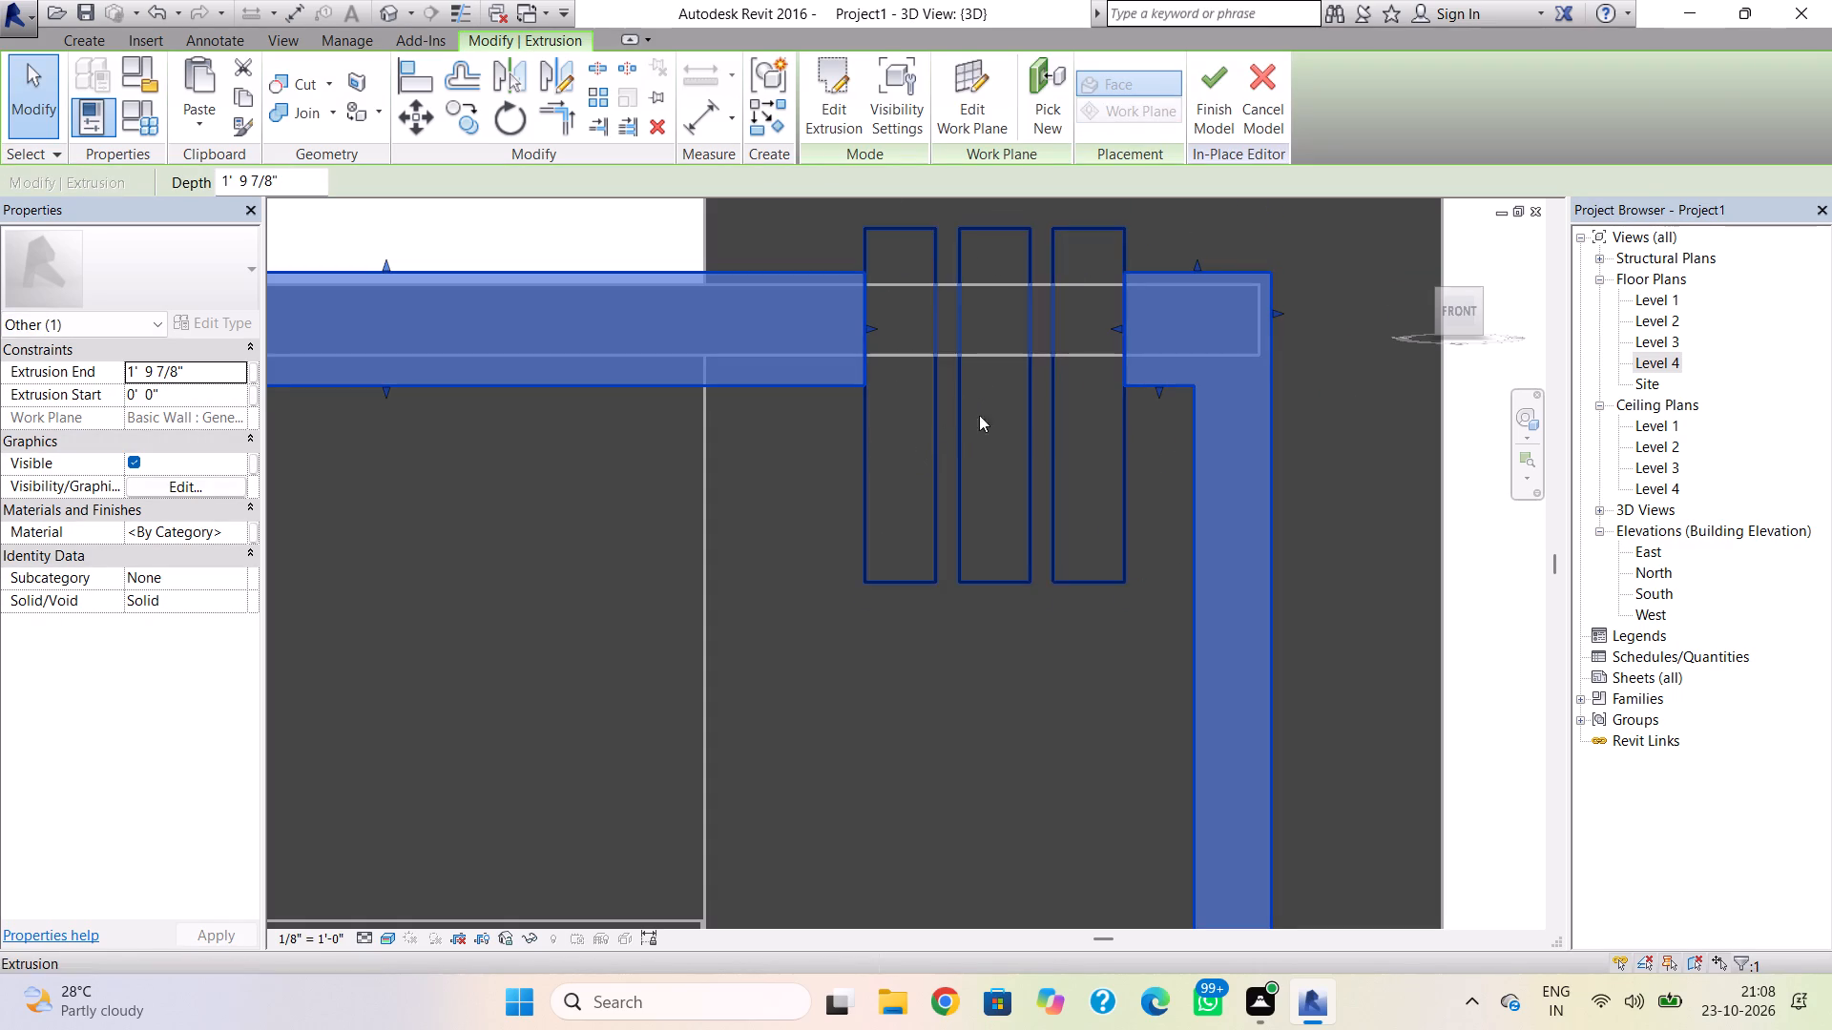
pyautogui.press('Escape')
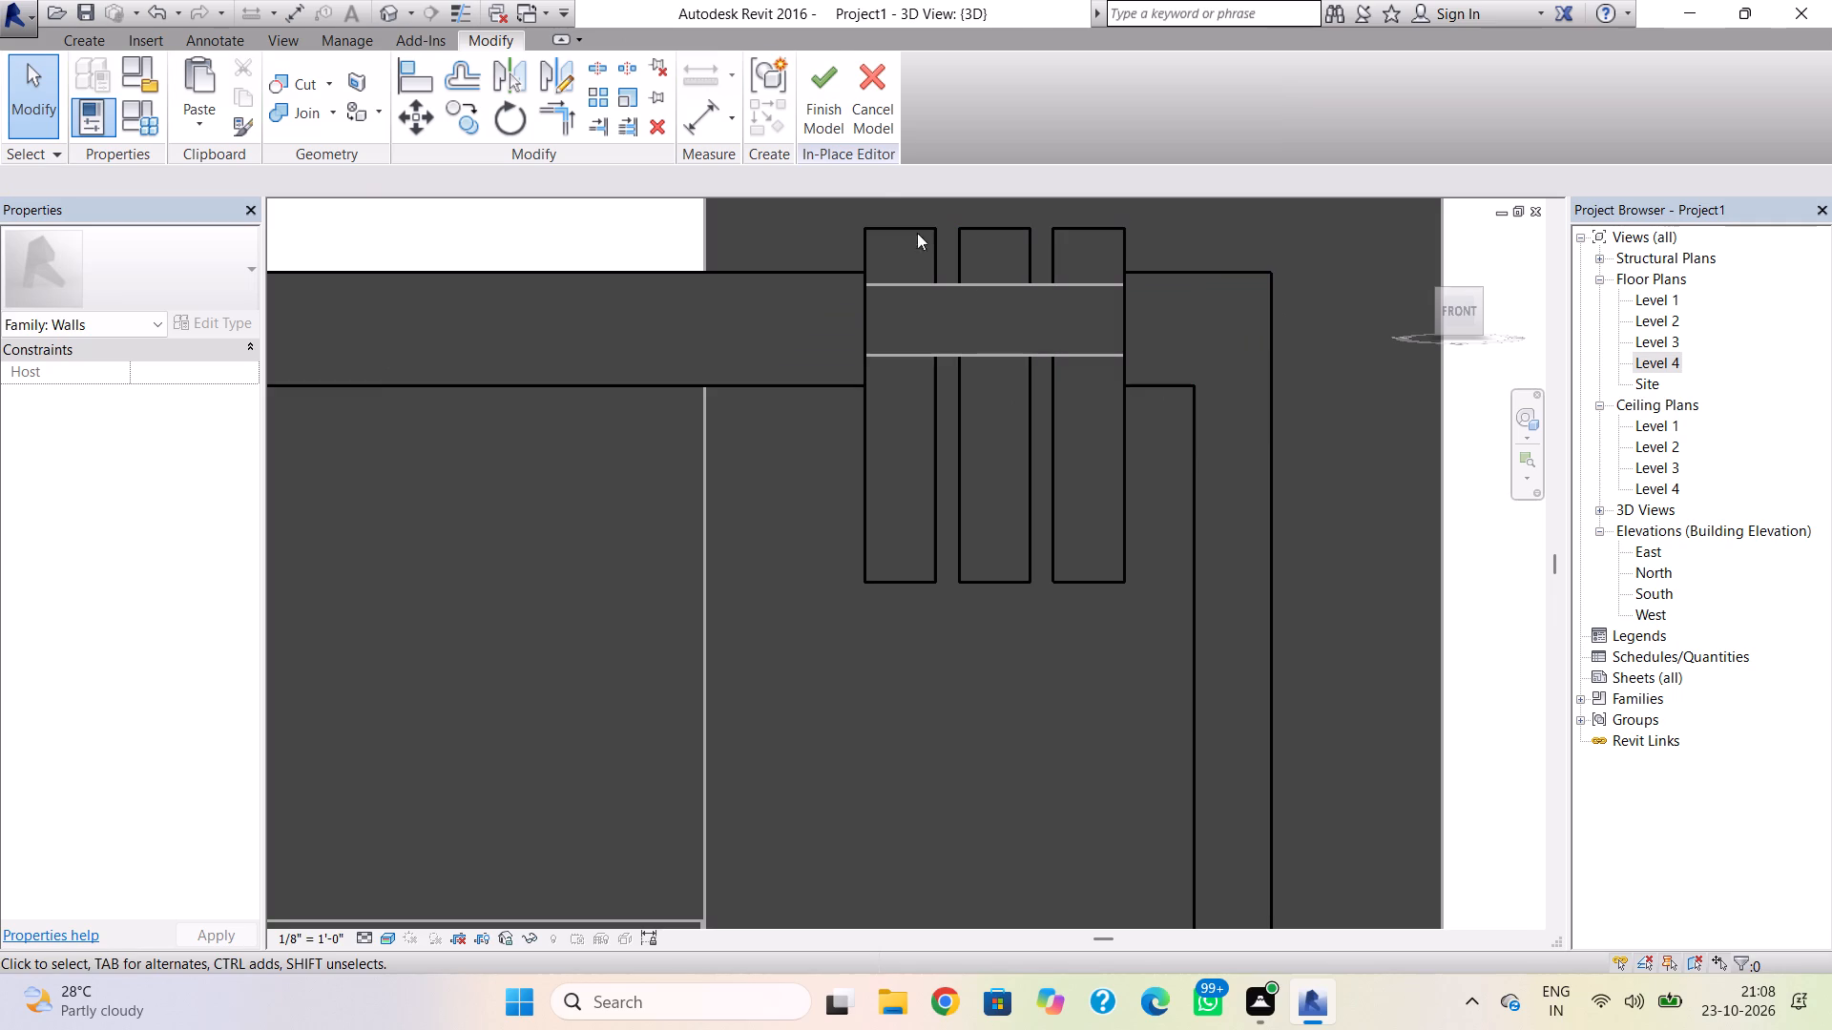
pyautogui.click(813, 92)
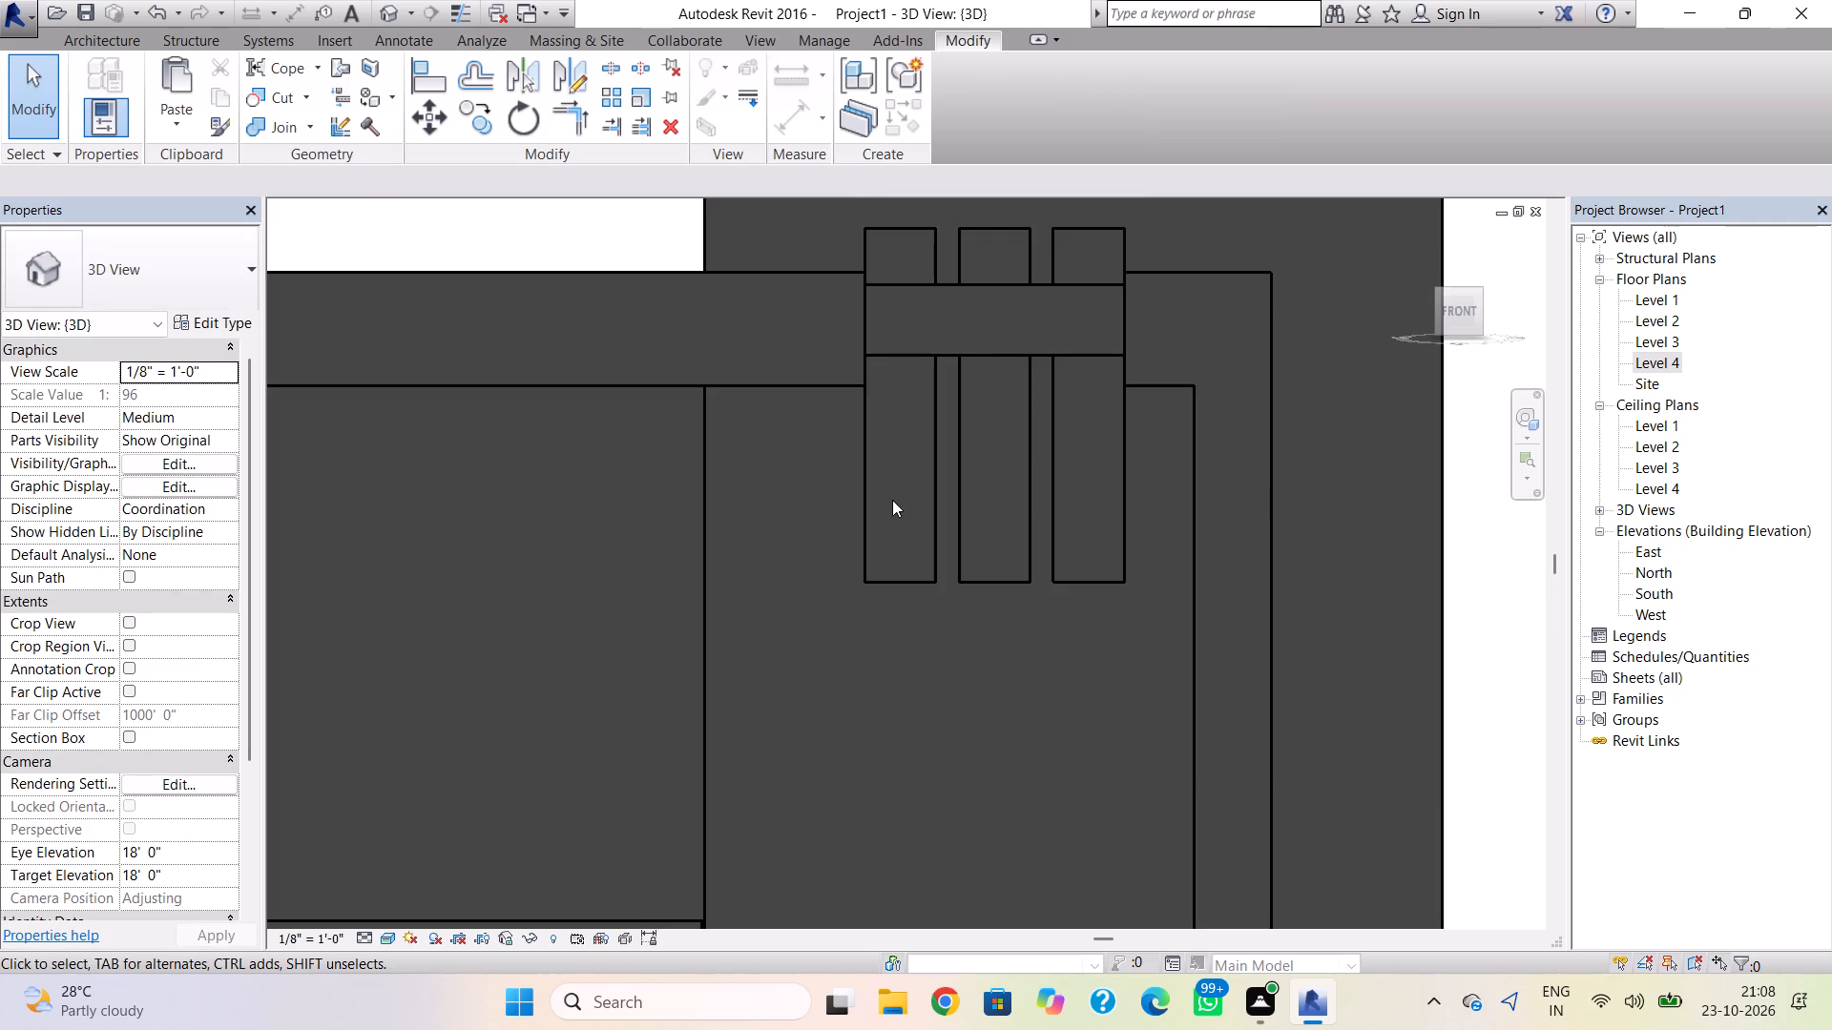
# Reopen the in-place wall and pull the front face of the three strips slightly forward to deepen their extrusion.
pyautogui.keyDown('shift'); pyautogui.moveTo(893, 502); pyautogui.dragTo(1016, 549, button='right'); pyautogui.keyUp('shift')
pyautogui.click(1240, 559)
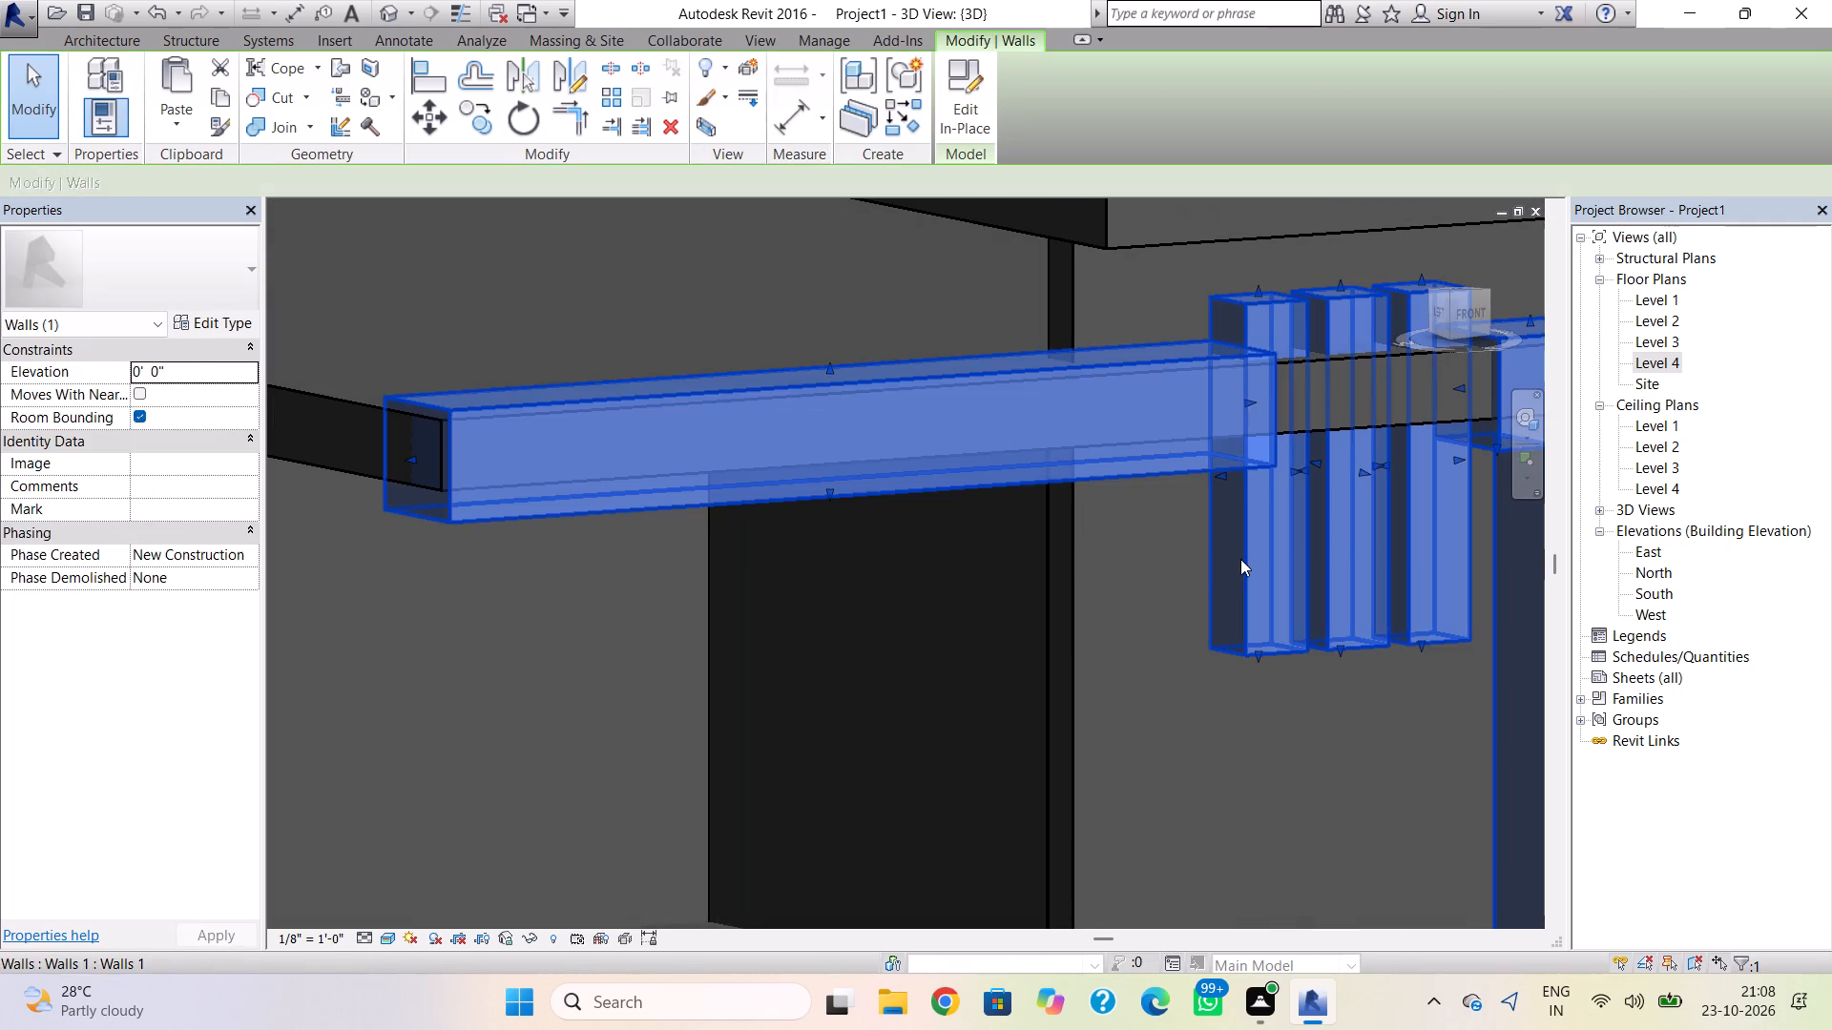
pyautogui.click(1240, 559)
pyautogui.click(1259, 563)
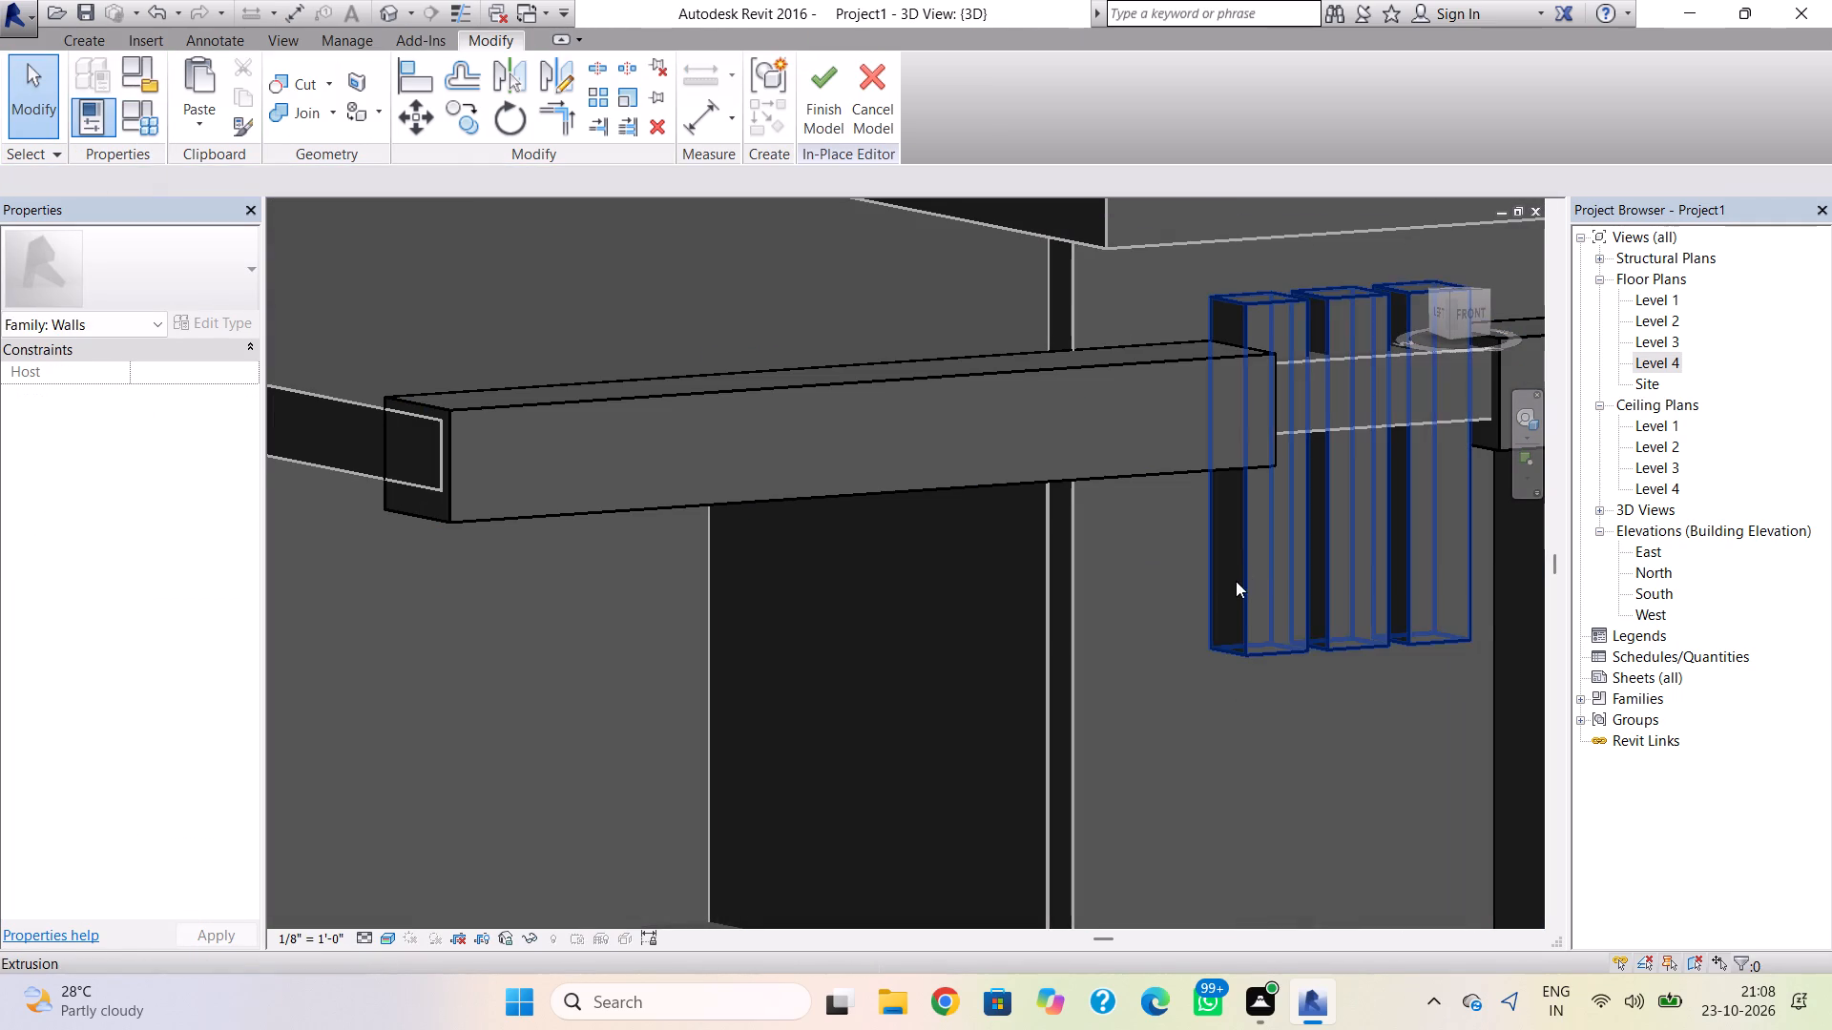
pyautogui.click(1216, 593)
pyautogui.moveTo(1368, 473); pyautogui.dragTo(1382, 480)
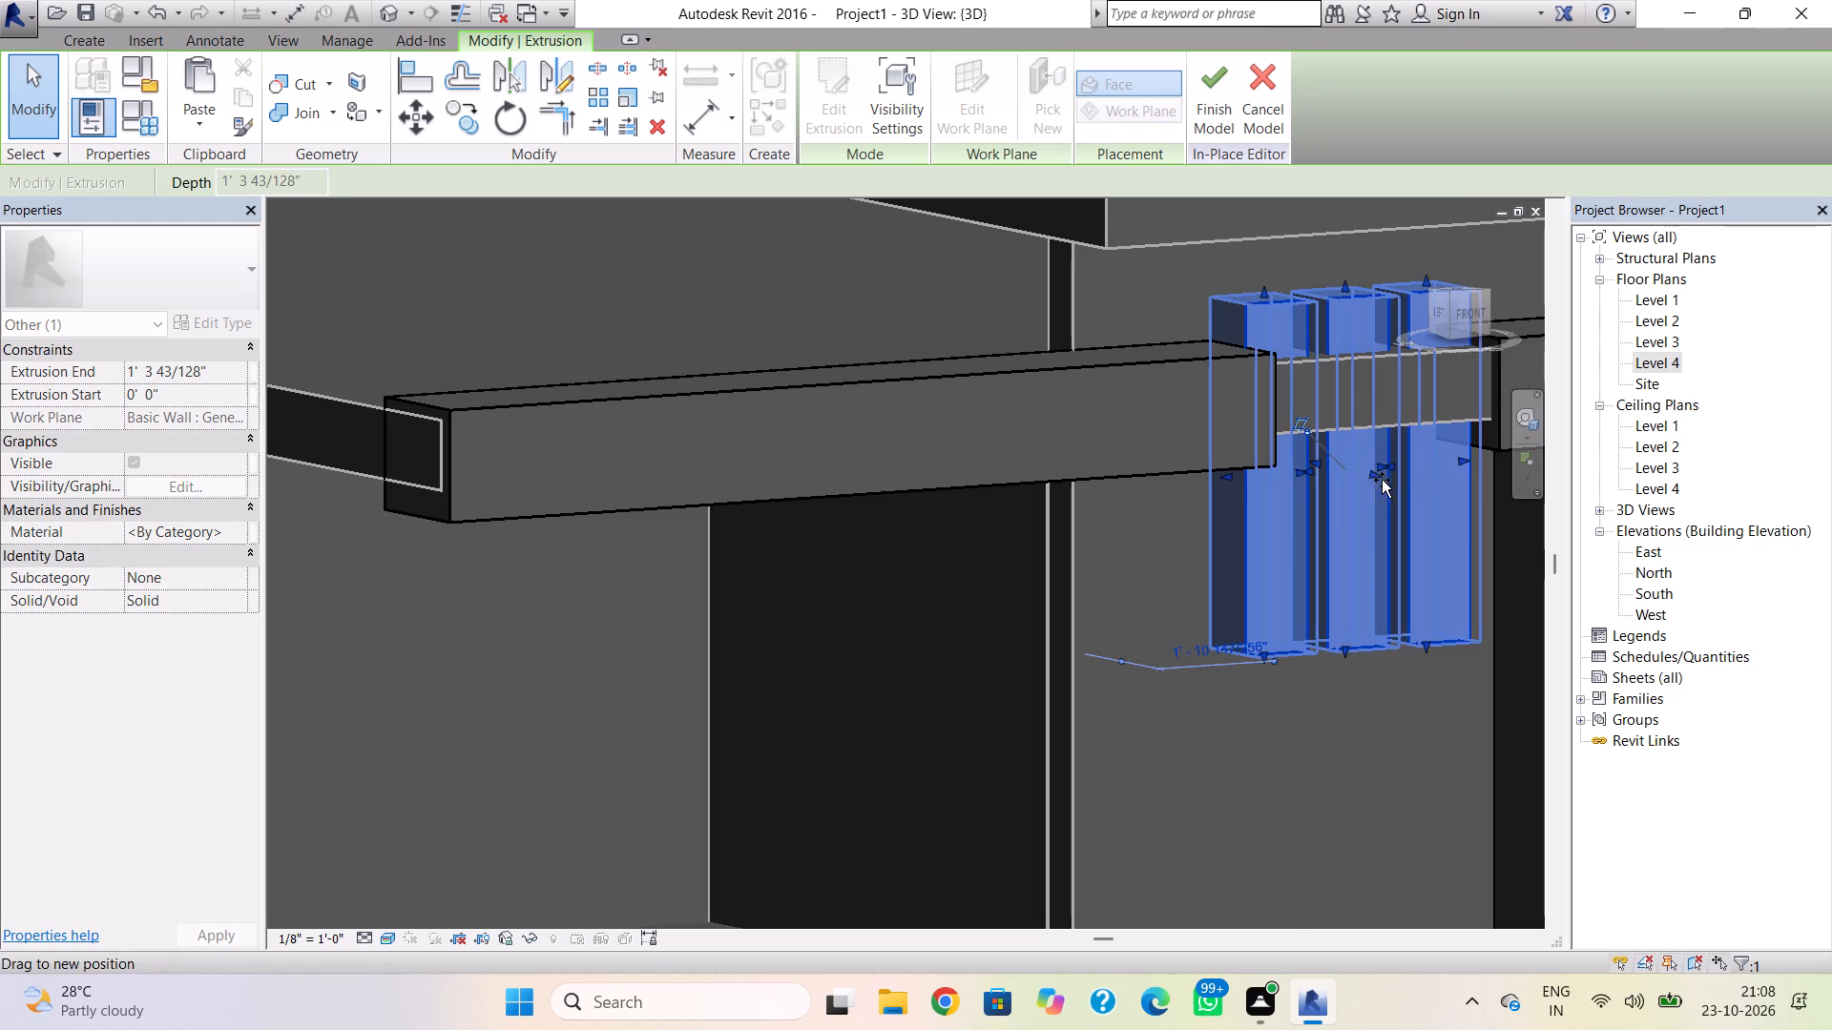
pyautogui.moveTo(1382, 480); pyautogui.dragTo(1387, 483)
pyautogui.press('Escape')
# Examine the three strips, the gaps between them and where they meet the cut band, up close and from farther out.
pyautogui.scroll(-1, 1271, 557)
pyautogui.moveTo(1250, 557); pyautogui.dragTo(1118, 544, button='middle')
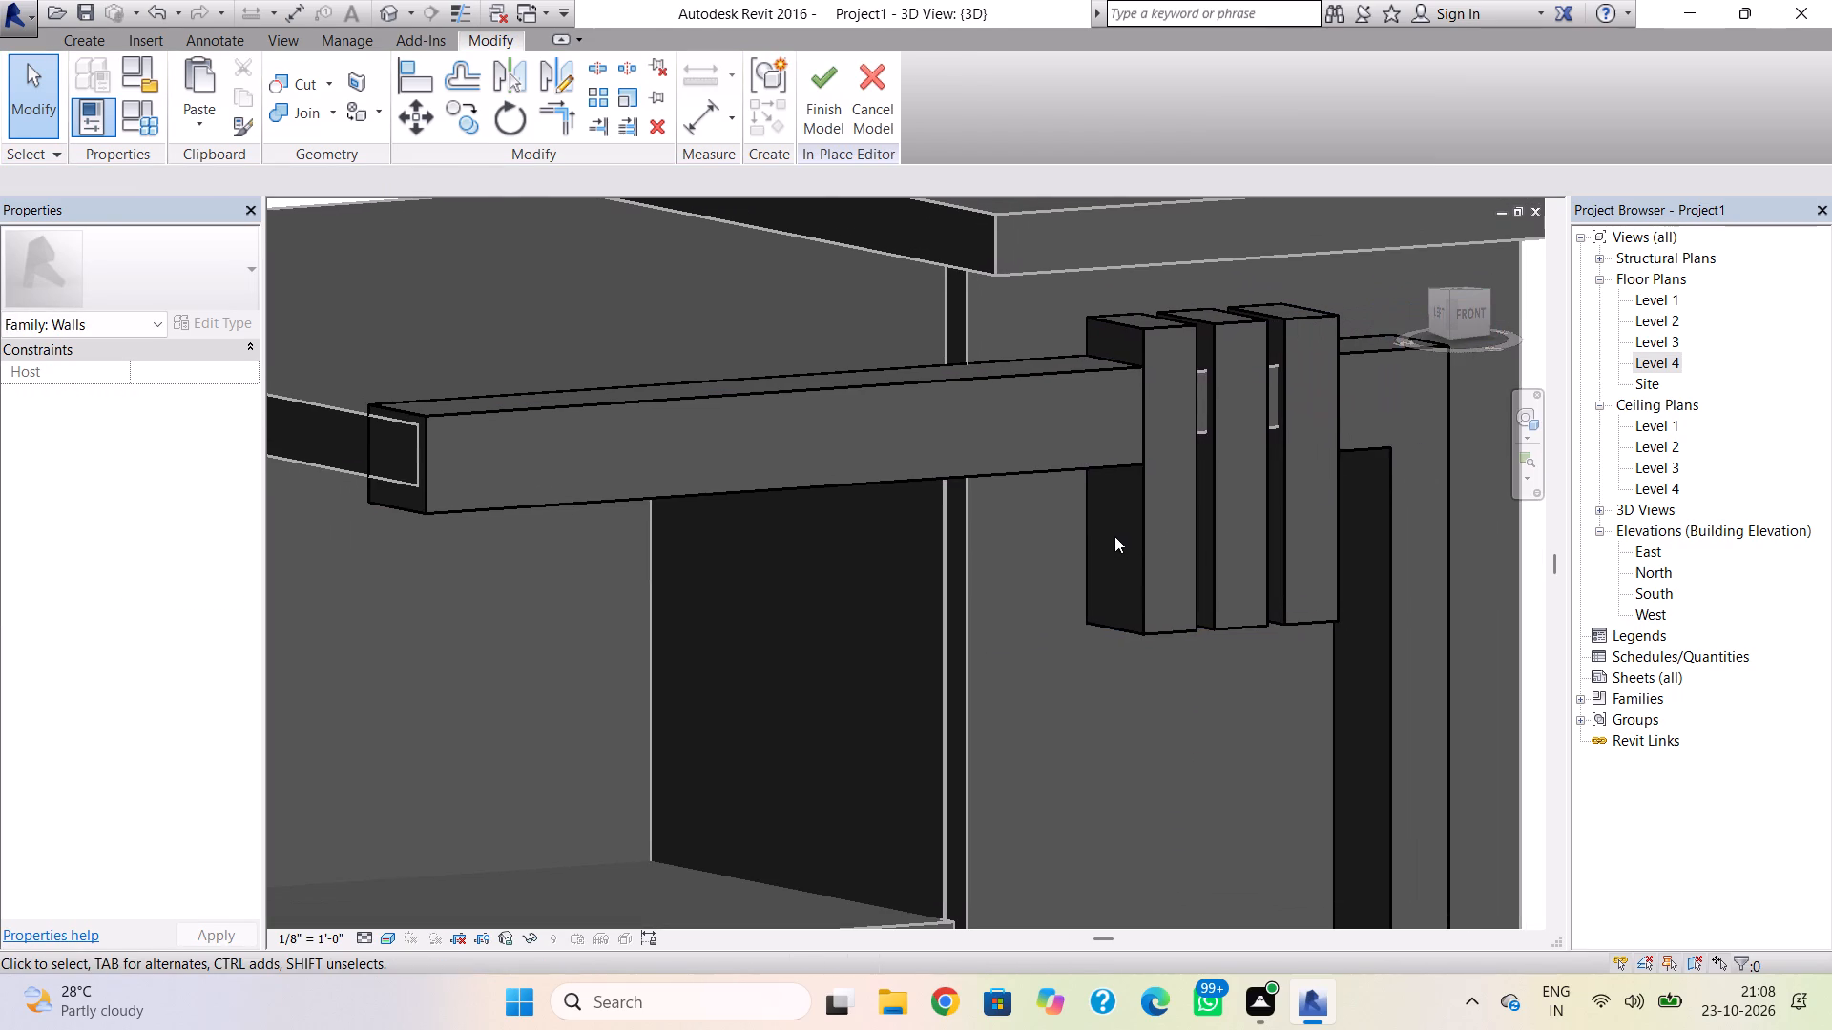
pyautogui.keyDown('shift'); pyautogui.moveTo(1109, 541); pyautogui.dragTo(1026, 560, button='right'); pyautogui.keyUp('shift')
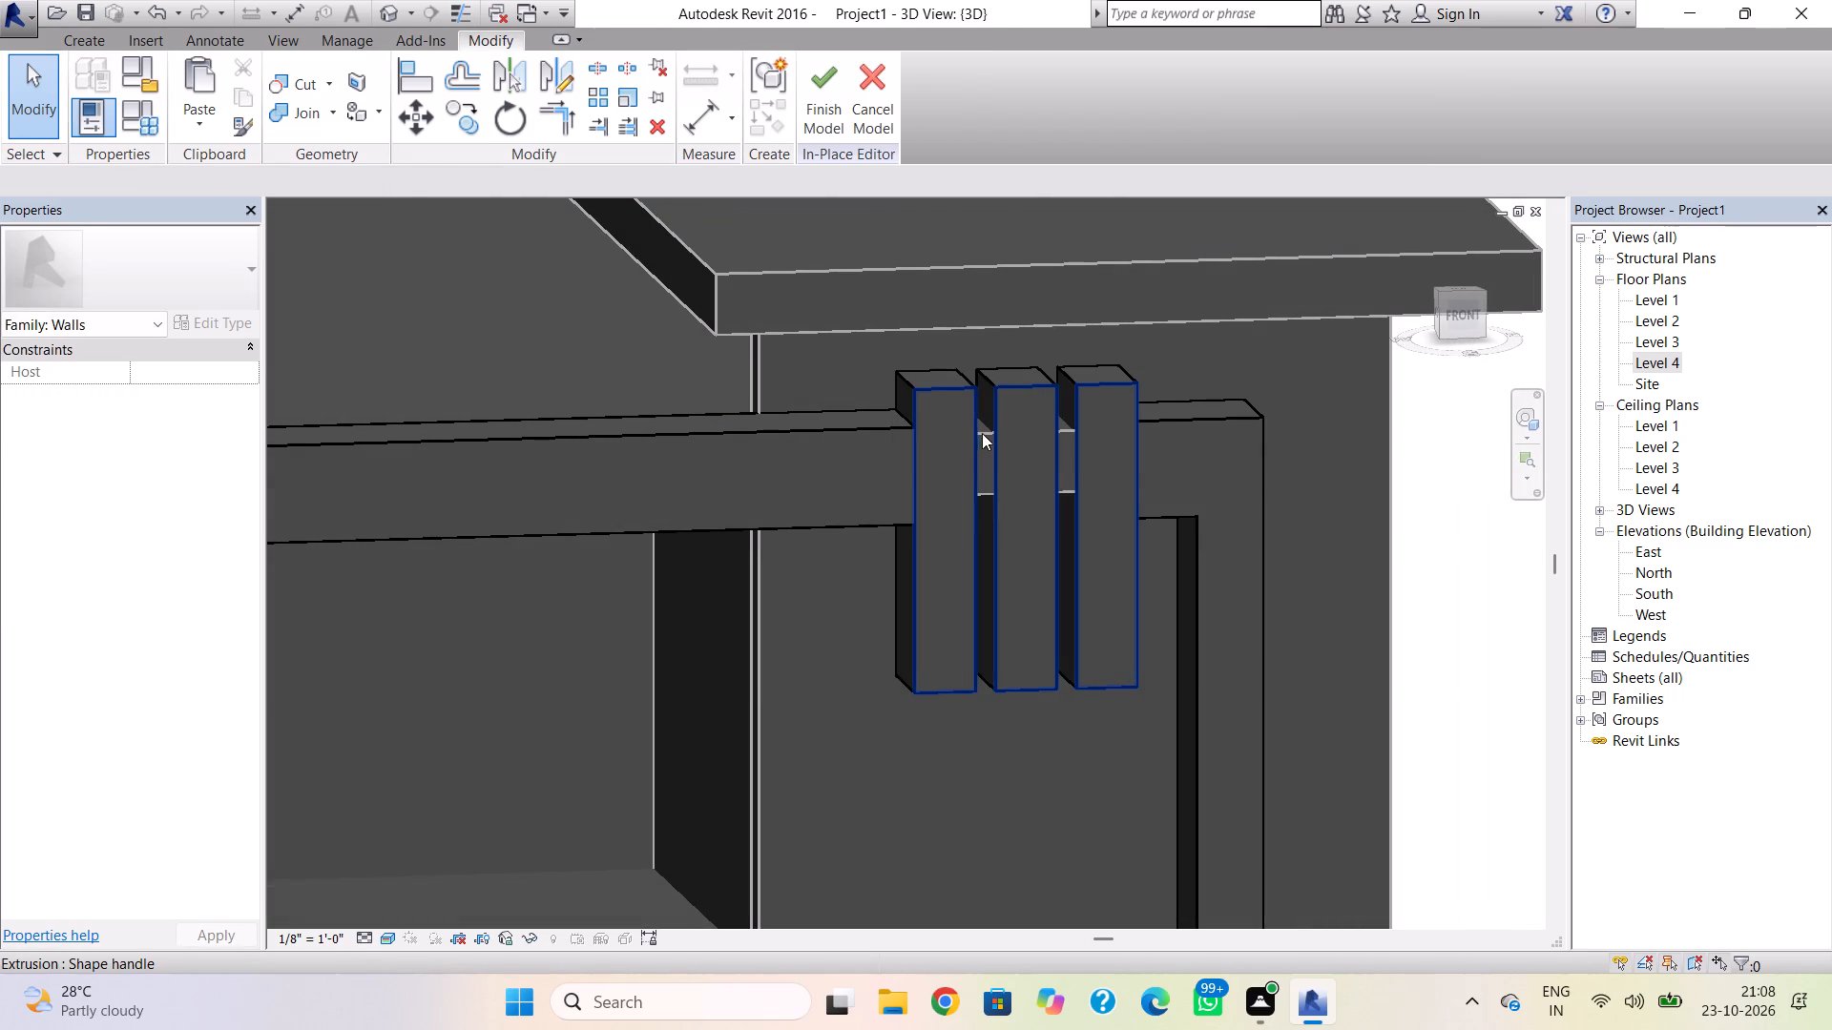
pyautogui.scroll(-1, 986, 432)
pyautogui.scroll(16, 986, 432)
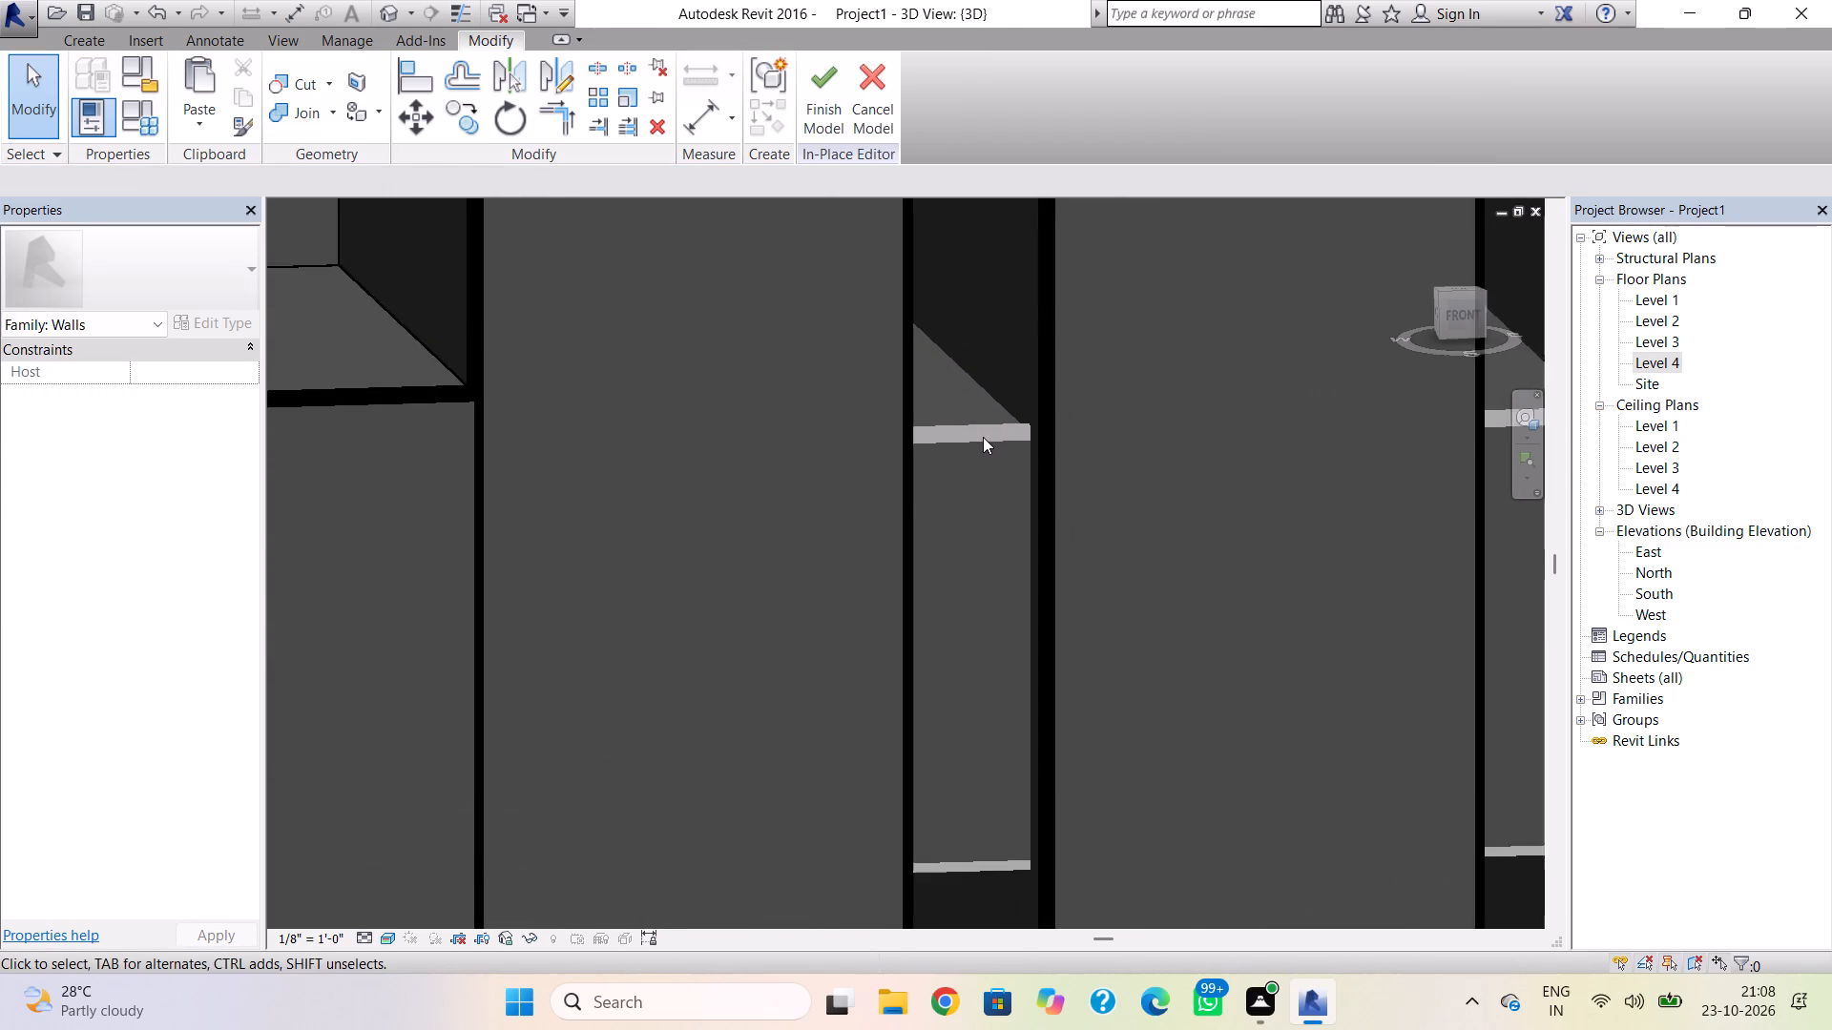
pyautogui.click(959, 405)
pyautogui.scroll(-10, 998, 510)
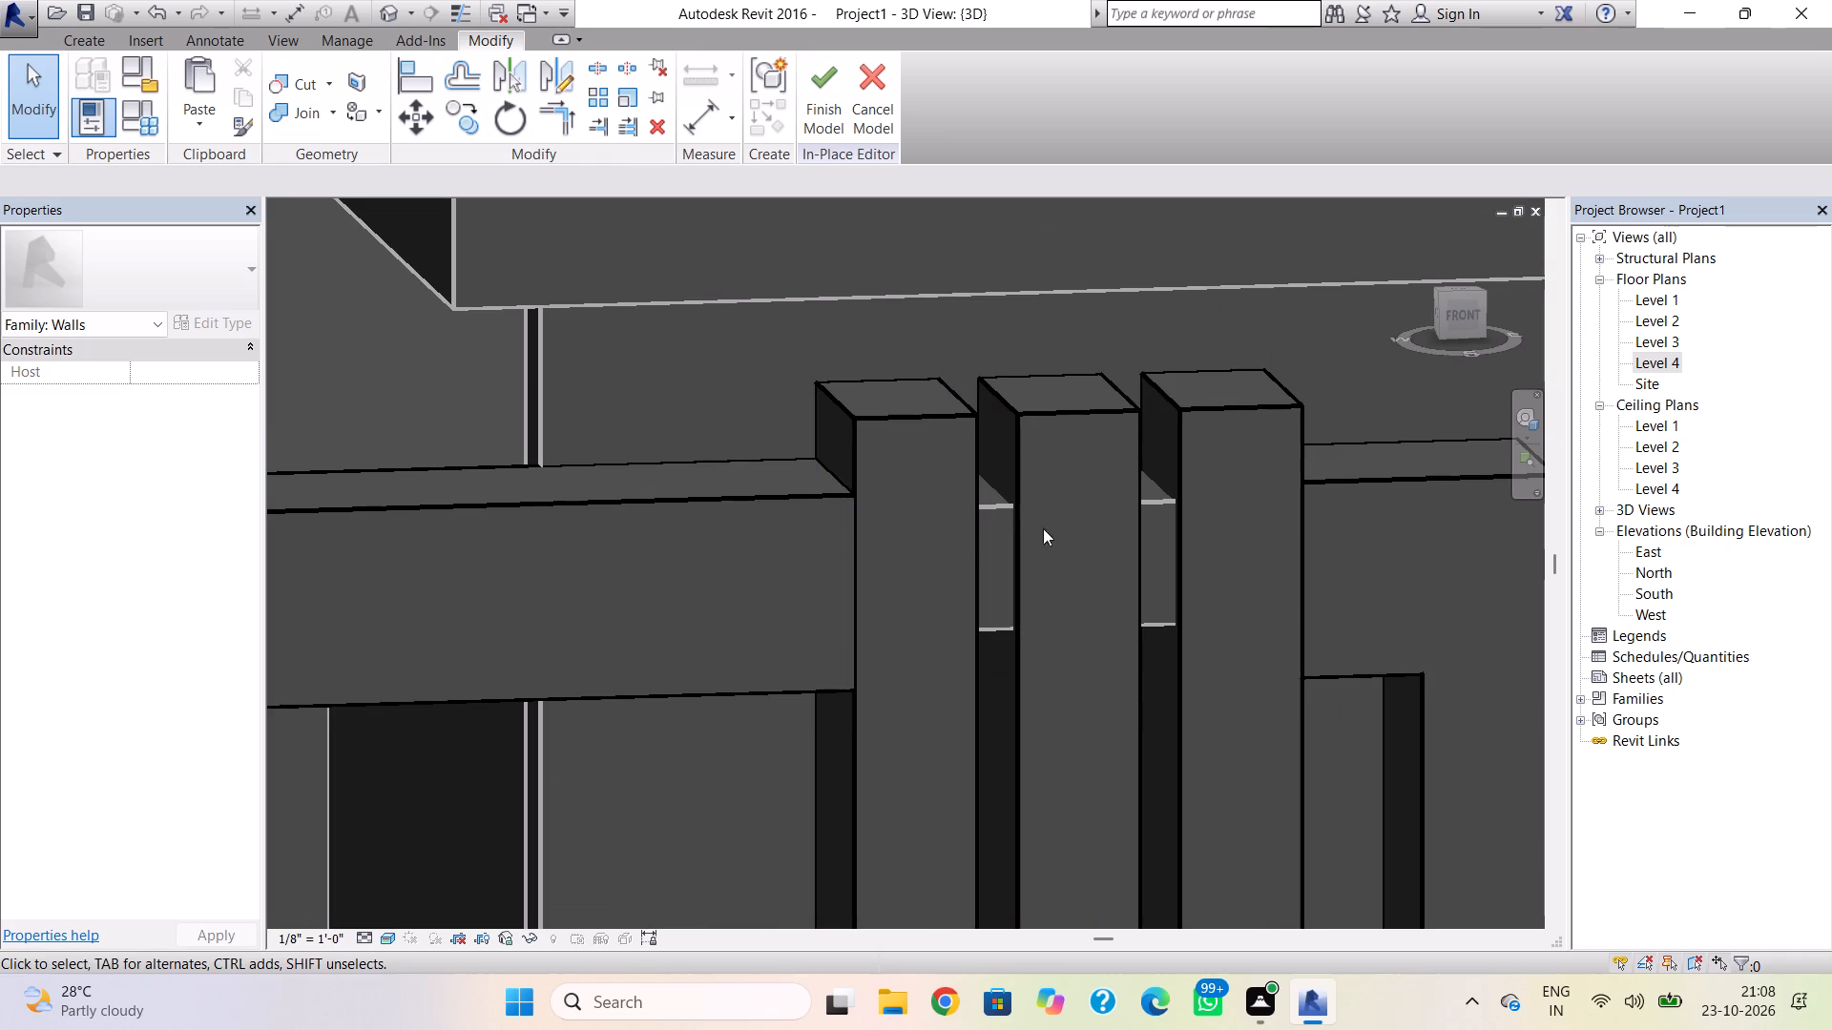
pyautogui.scroll(-6, 1033, 543)
pyautogui.middleClick(1026, 542)
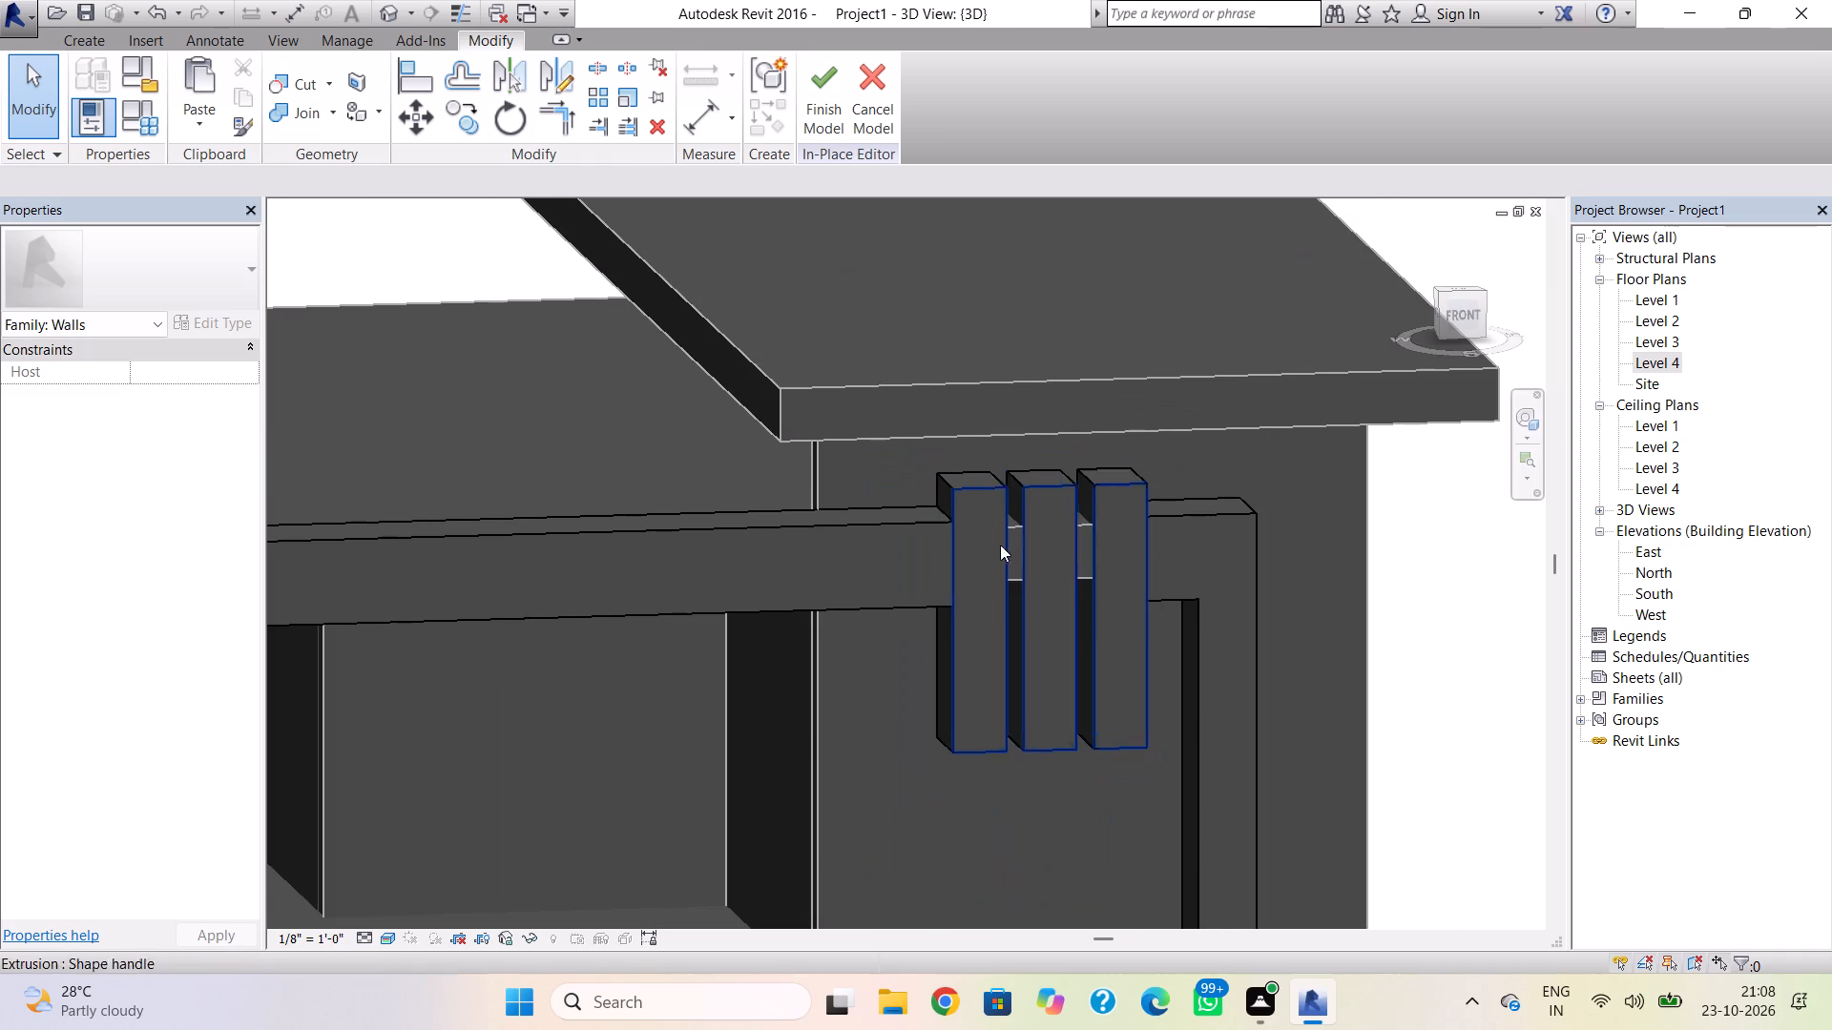
pyautogui.scroll(-2, 823, 578)
pyautogui.moveTo(826, 579); pyautogui.dragTo(876, 574, button='middle')
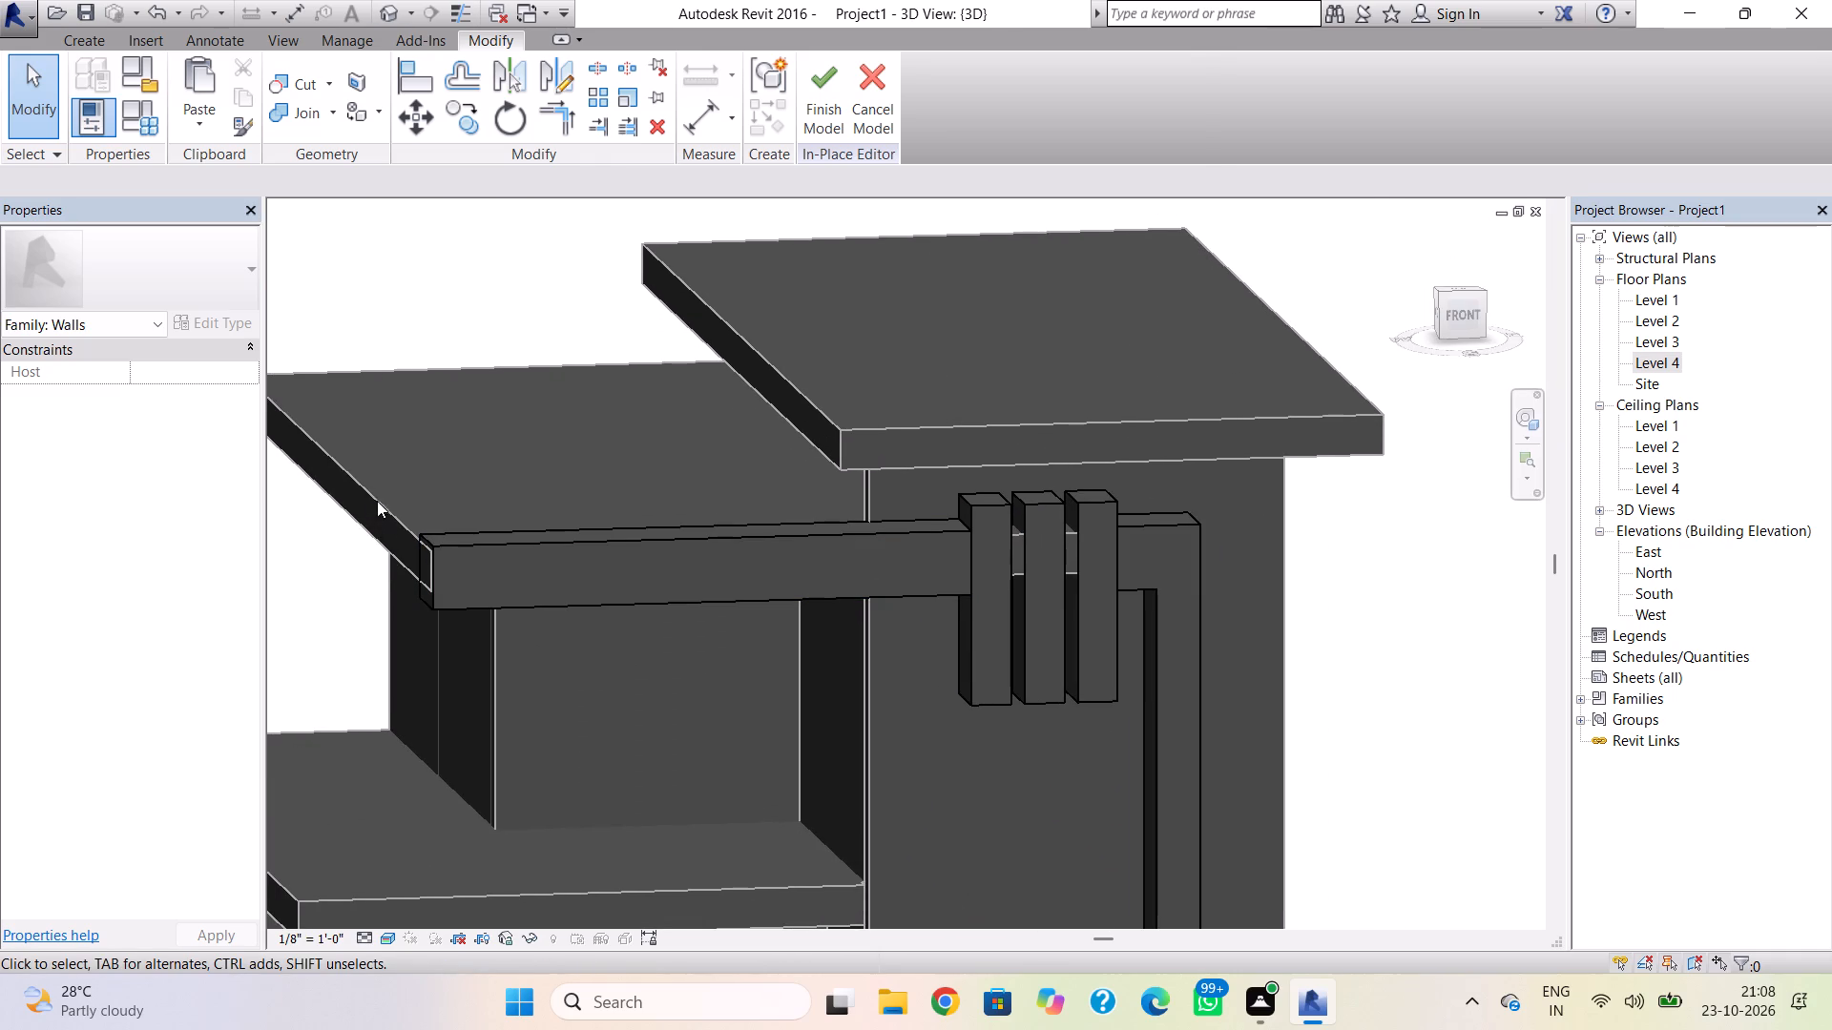
# Finish the in-place wall model with the deepened strips.
pyautogui.click(378, 501)
pyautogui.click(820, 89)
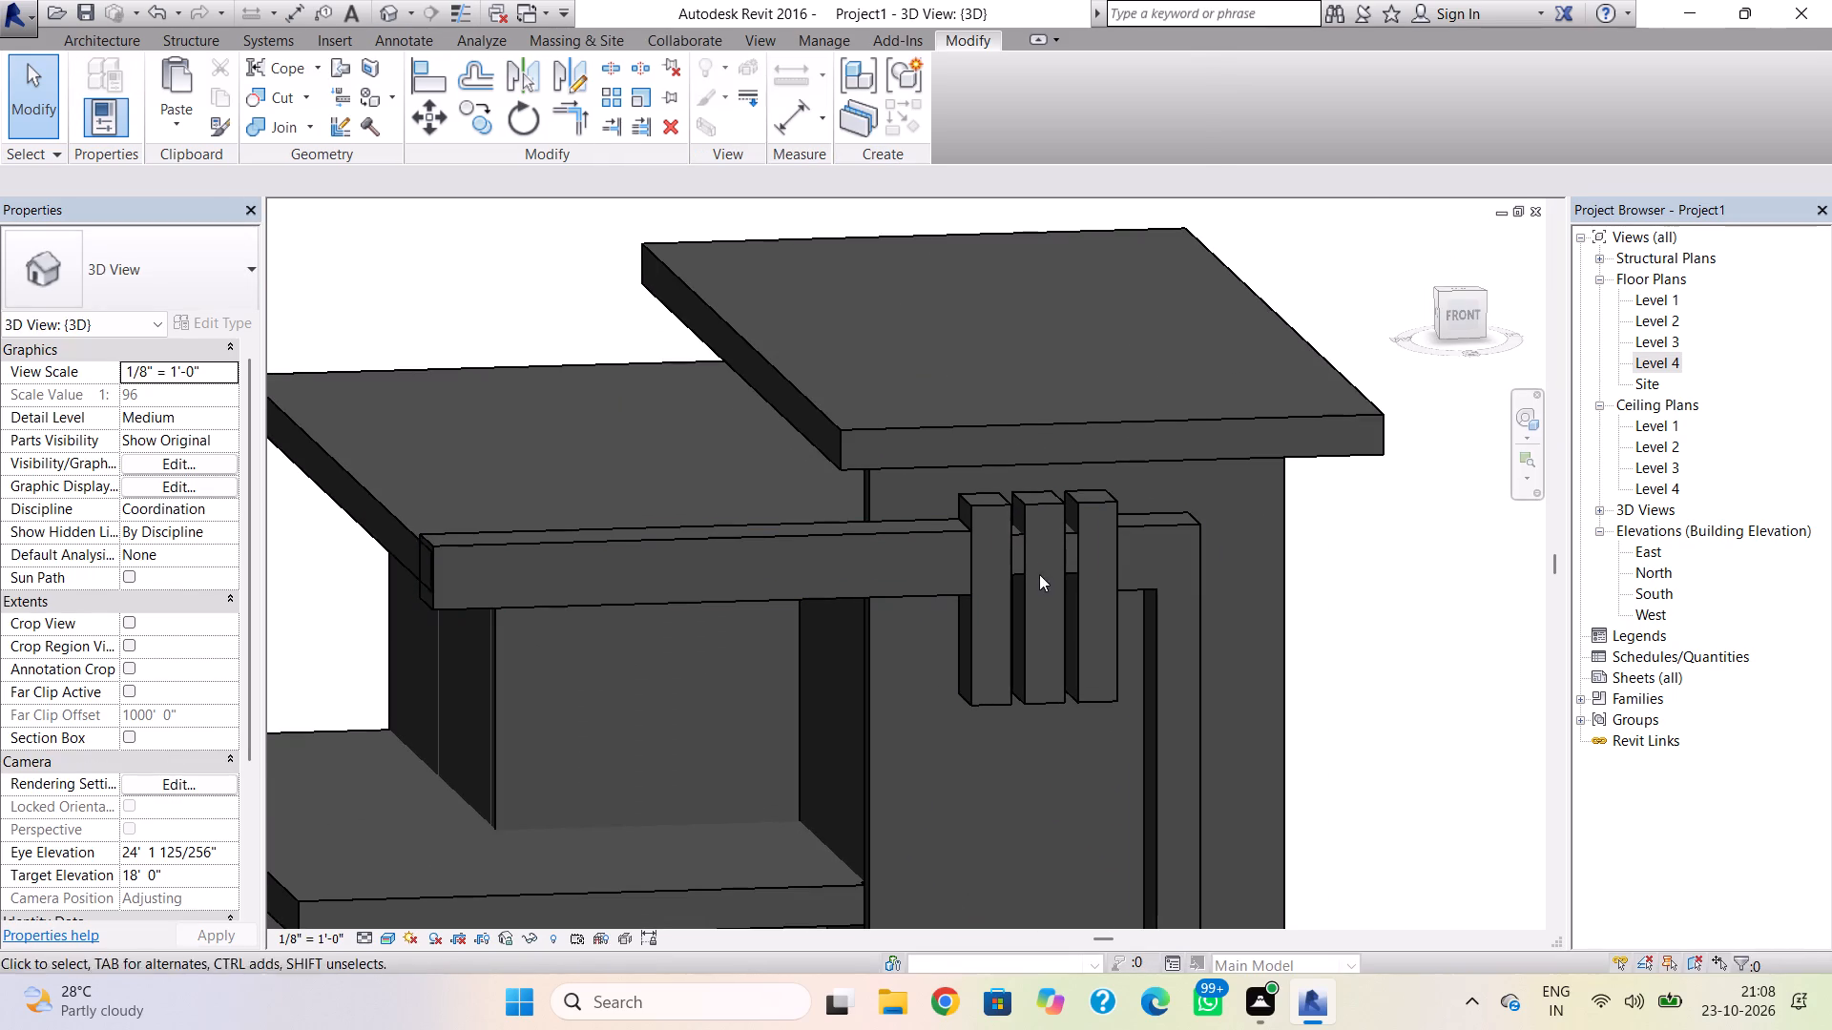
# Edit the lower roof's footprint in the Level 4 plan, outlining a notch about 3' 8" wide and 1' 7" deep around the three strips.
pyautogui.doubleClick(1018, 537)
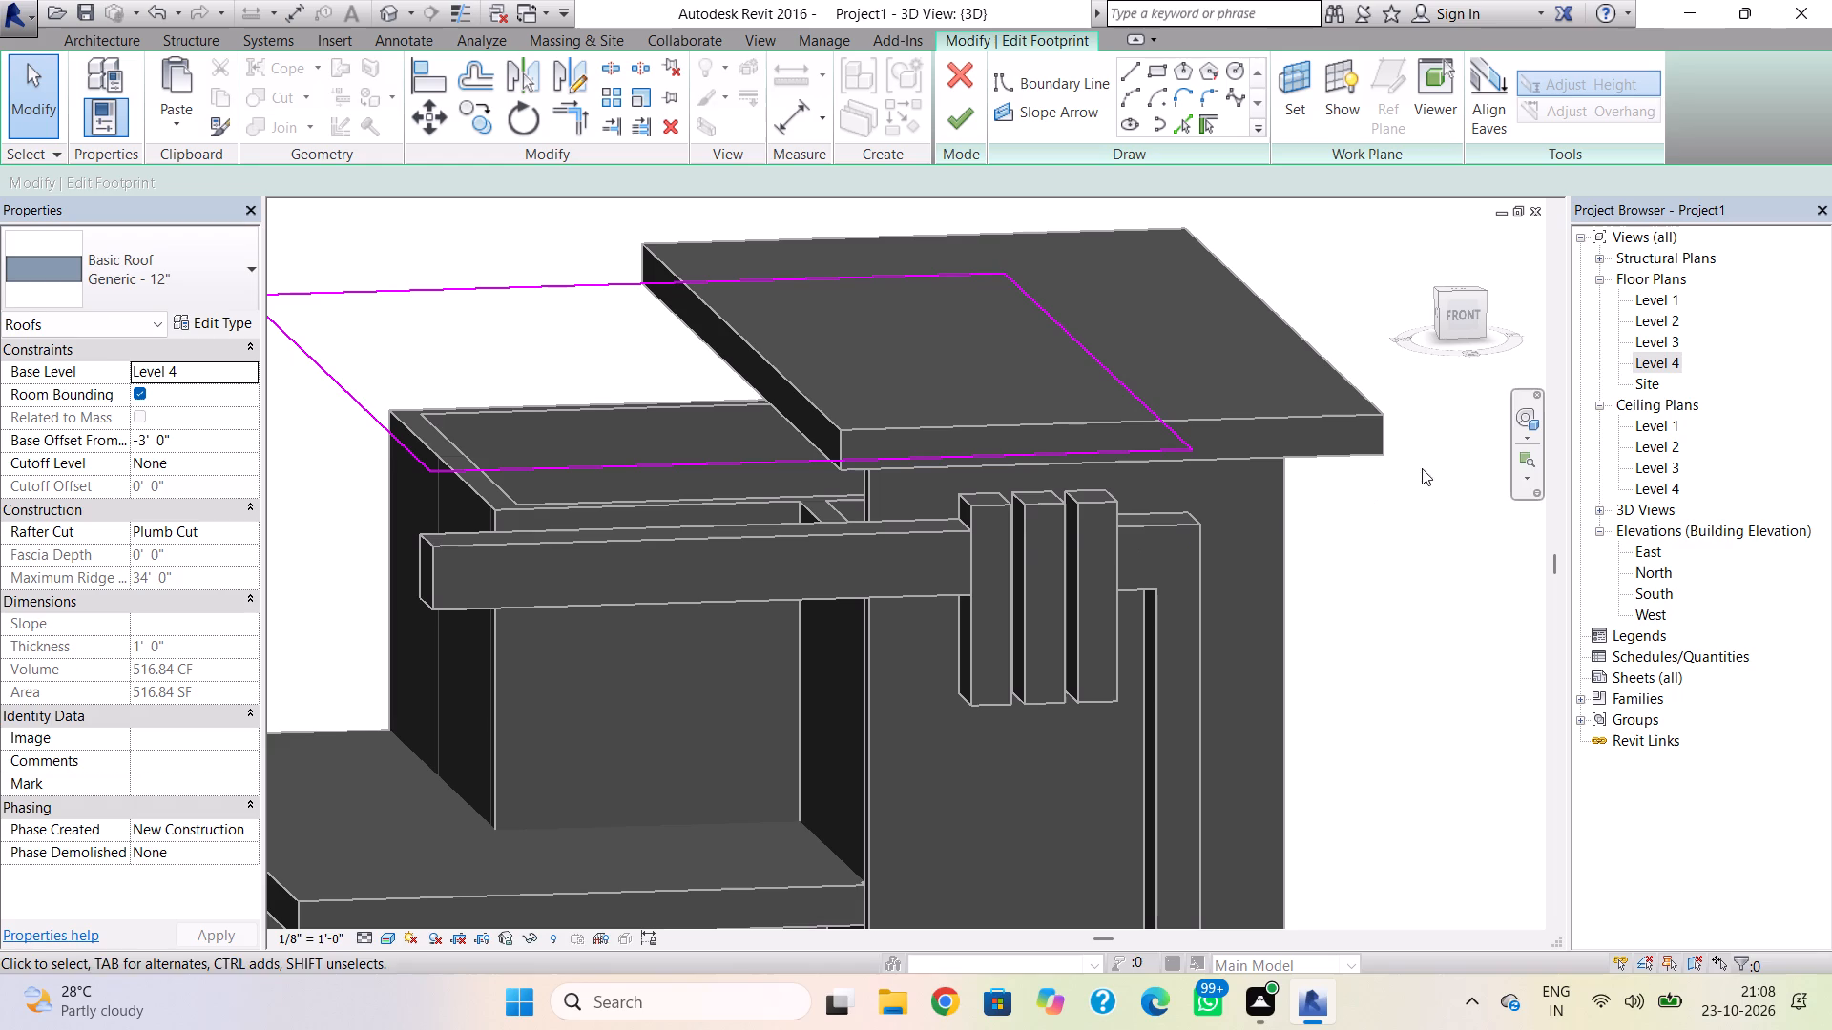
pyautogui.doubleClick(1656, 364)
pyautogui.scroll(-1, 1079, 618)
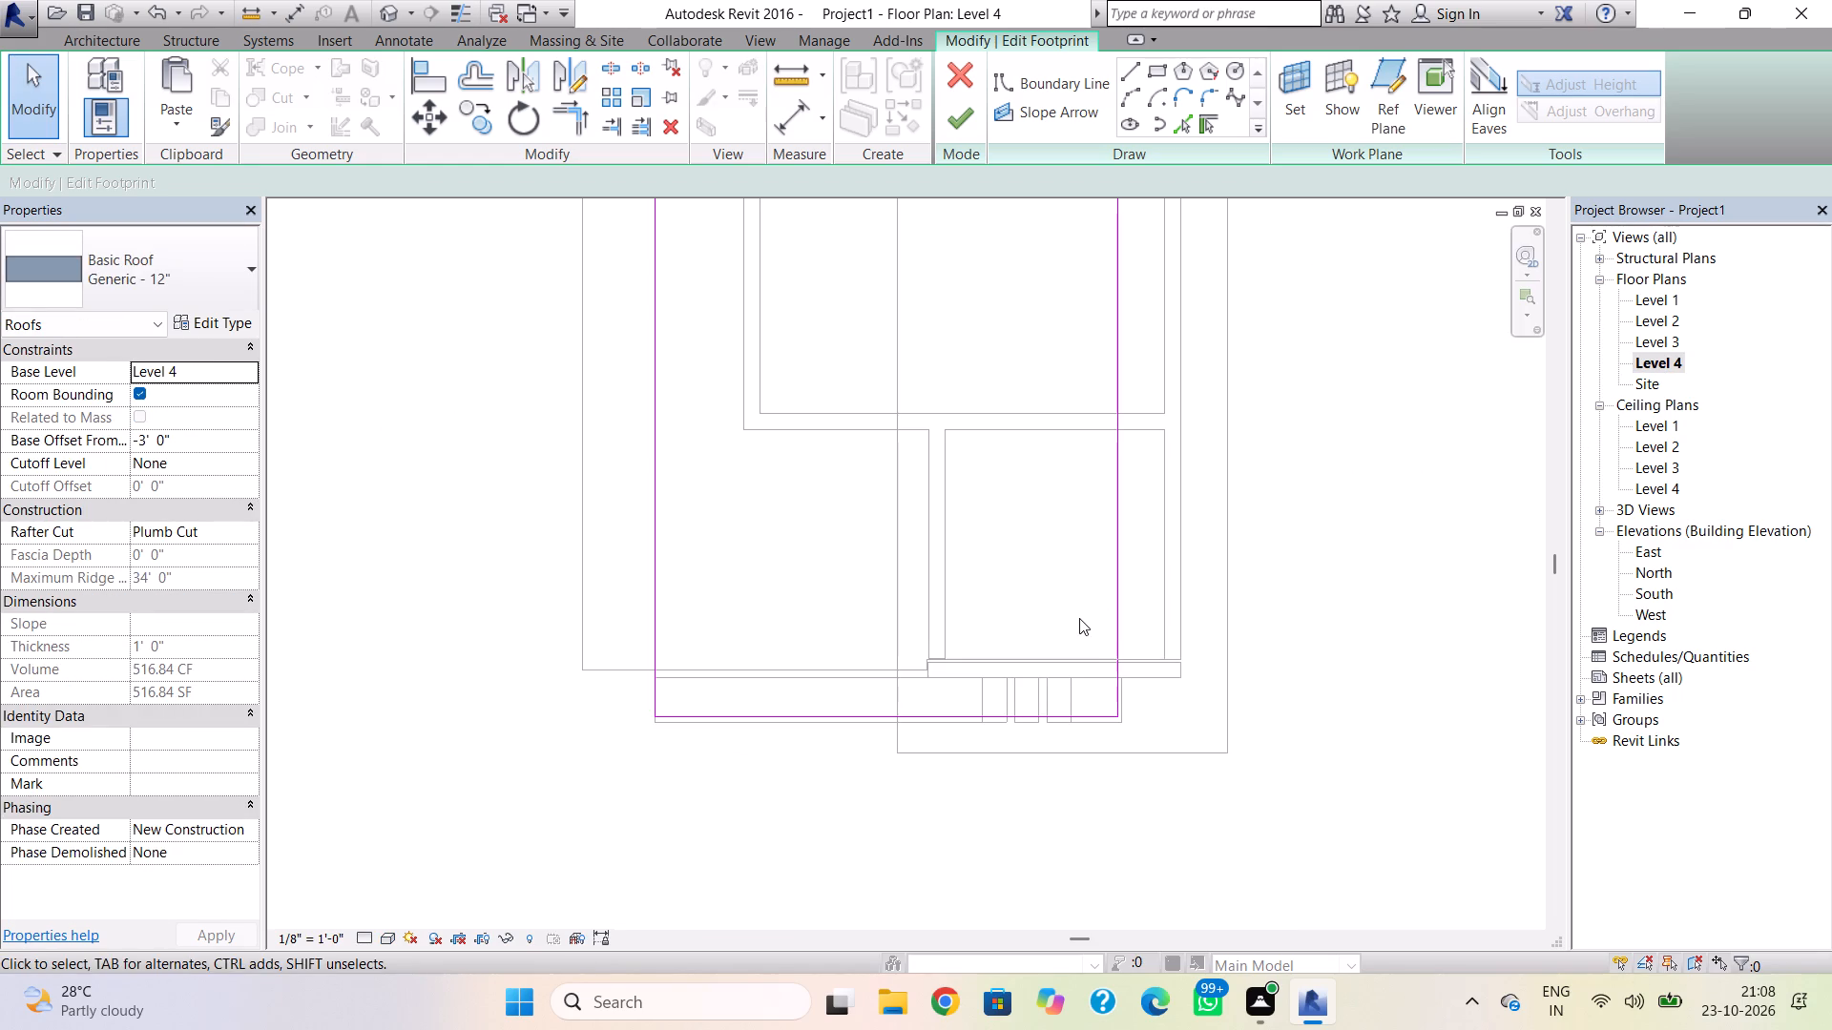
pyautogui.scroll(7, 1050, 712)
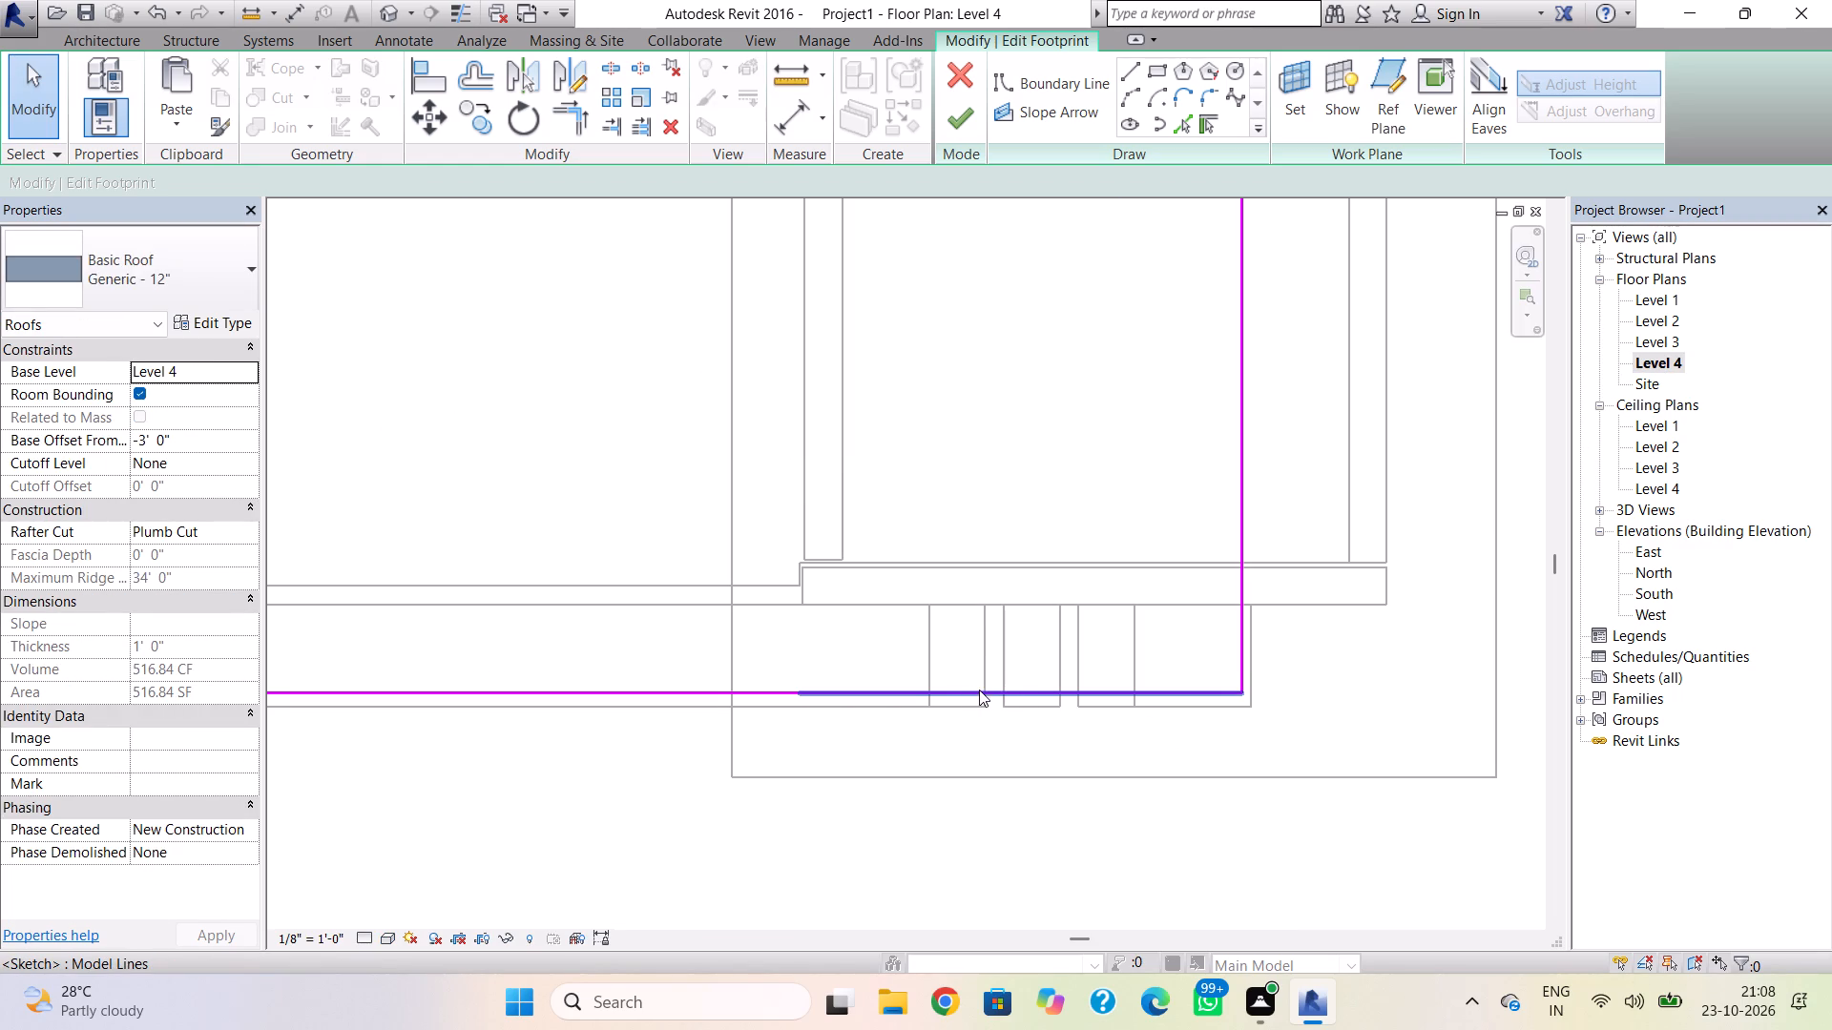
pyautogui.click(1128, 80)
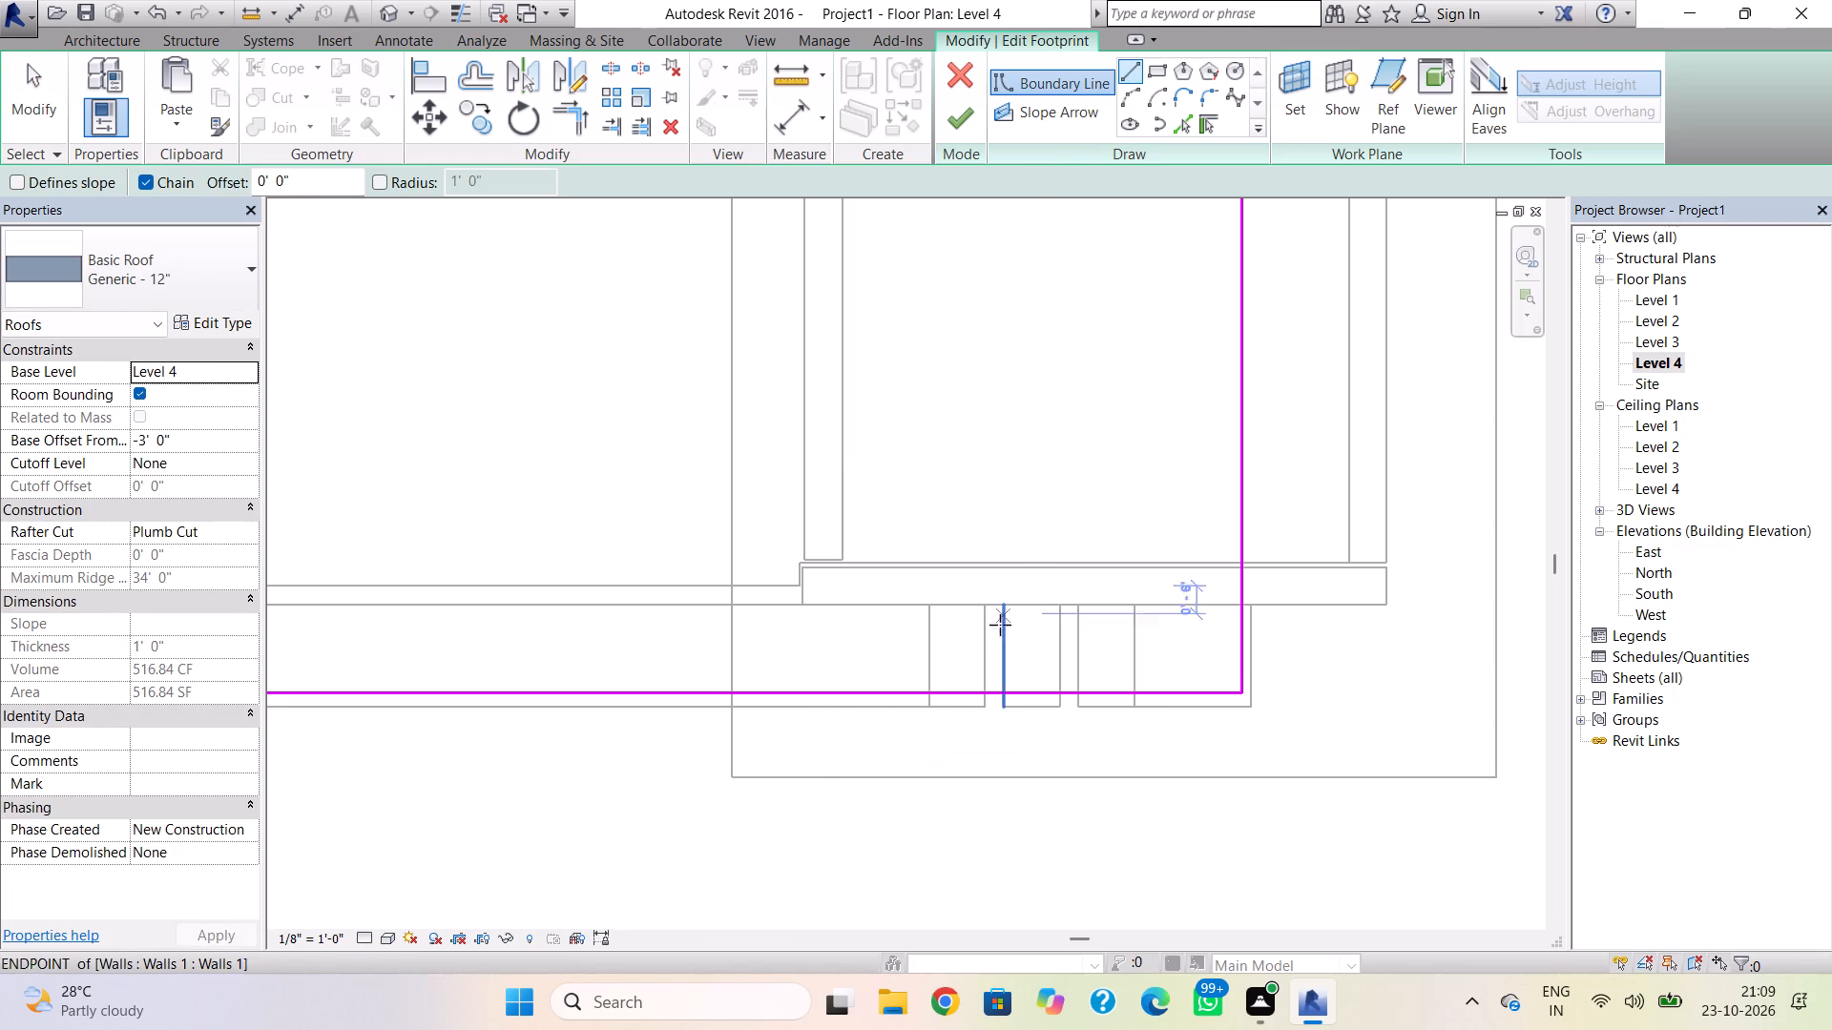
pyautogui.click(926, 696)
pyautogui.click(929, 606)
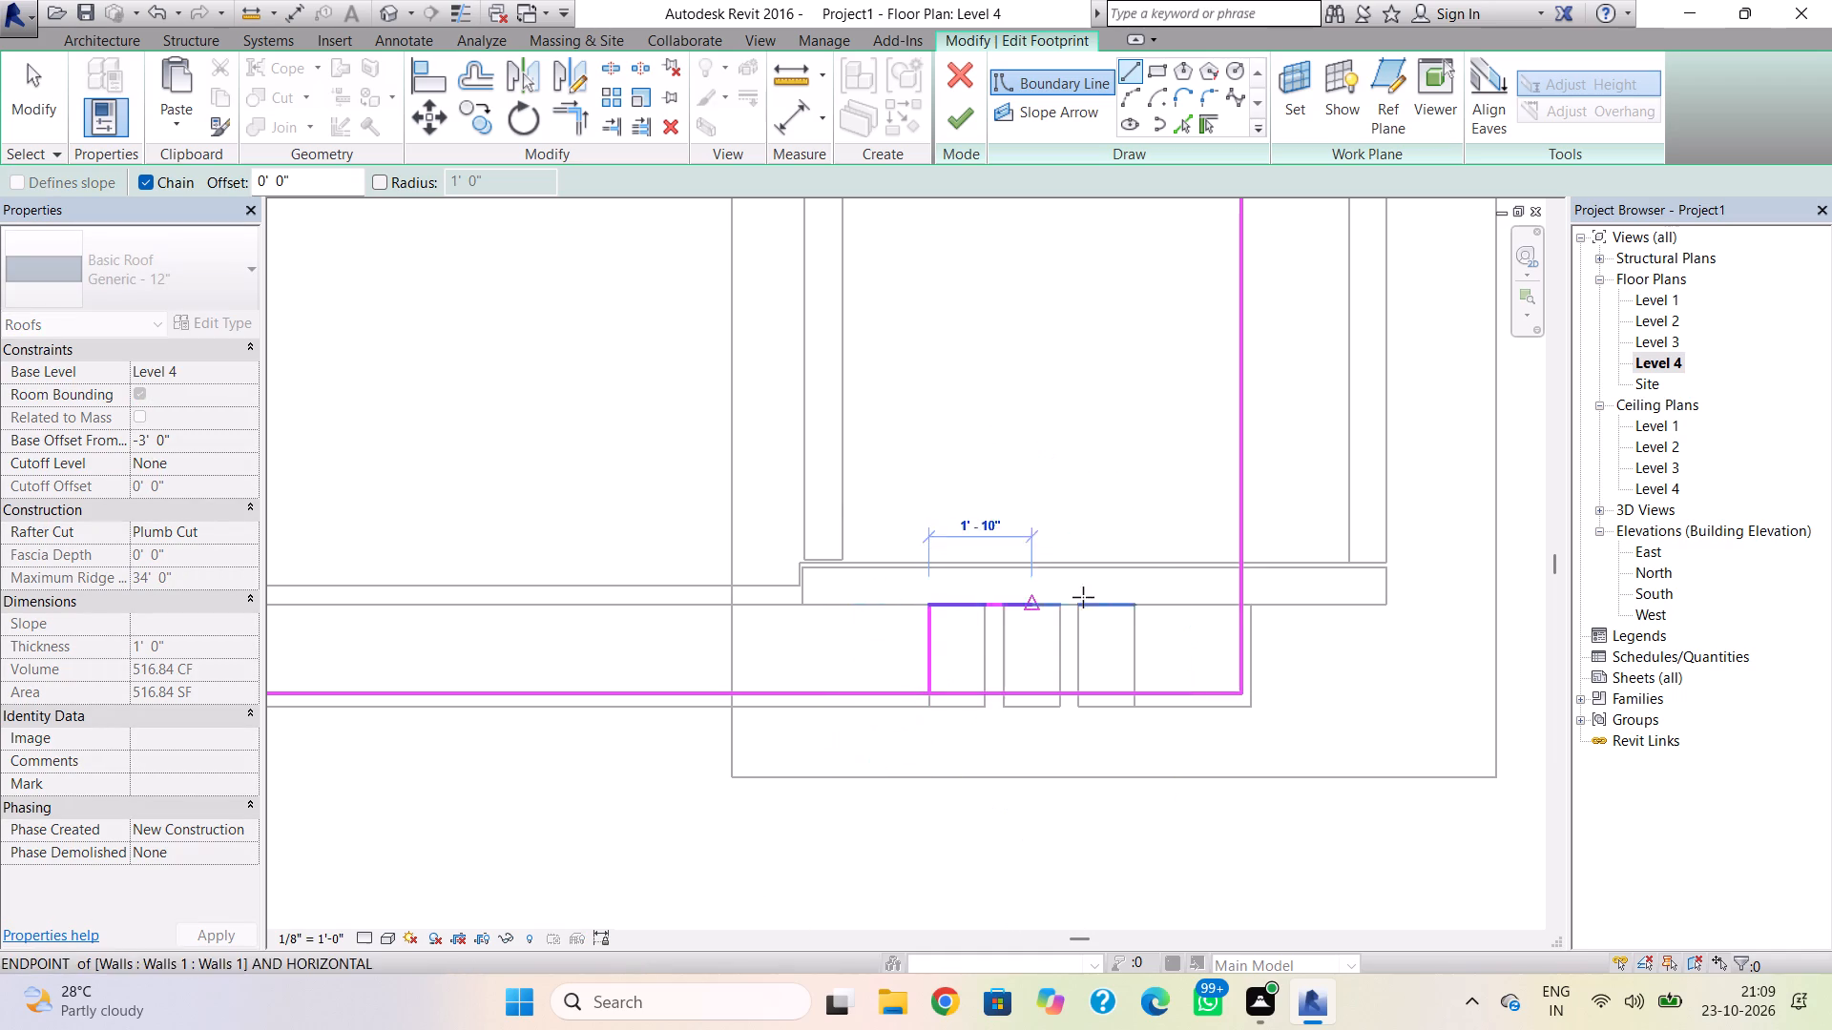
pyautogui.moveTo(1140, 603); pyautogui.dragTo(1140, 613)
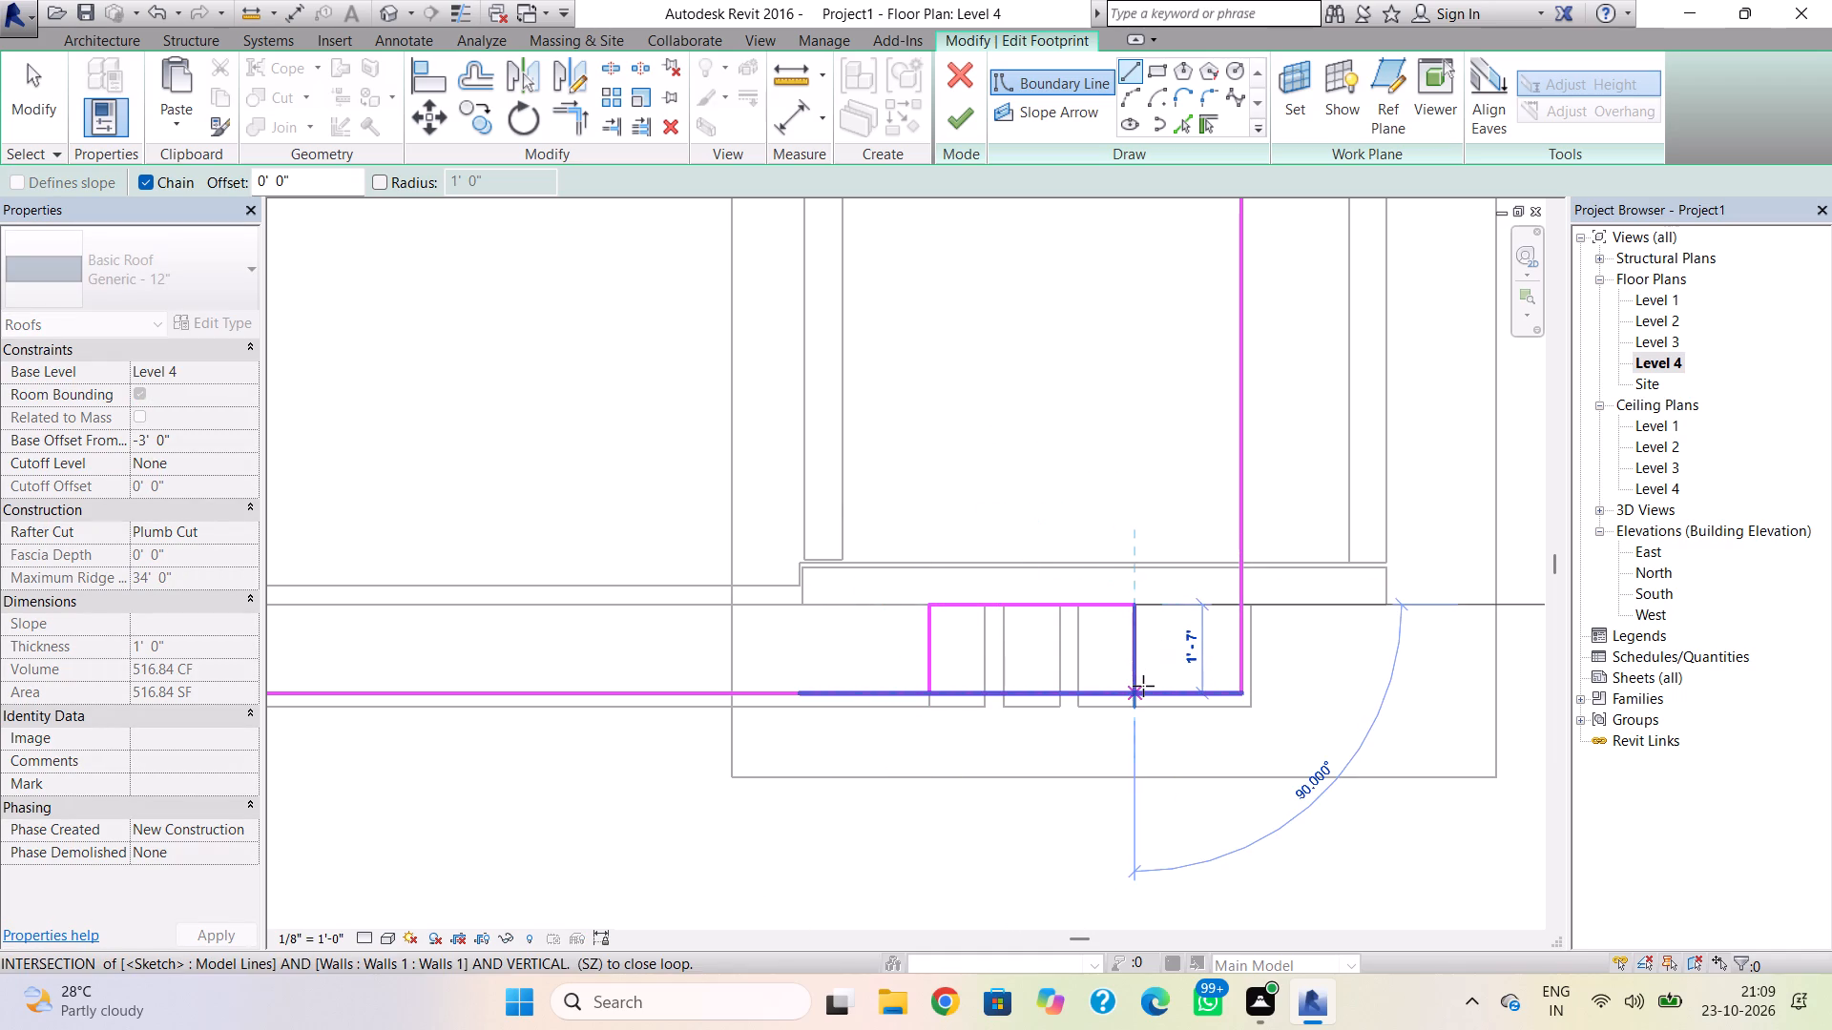
pyautogui.click(1143, 690)
pyautogui.press('Escape')
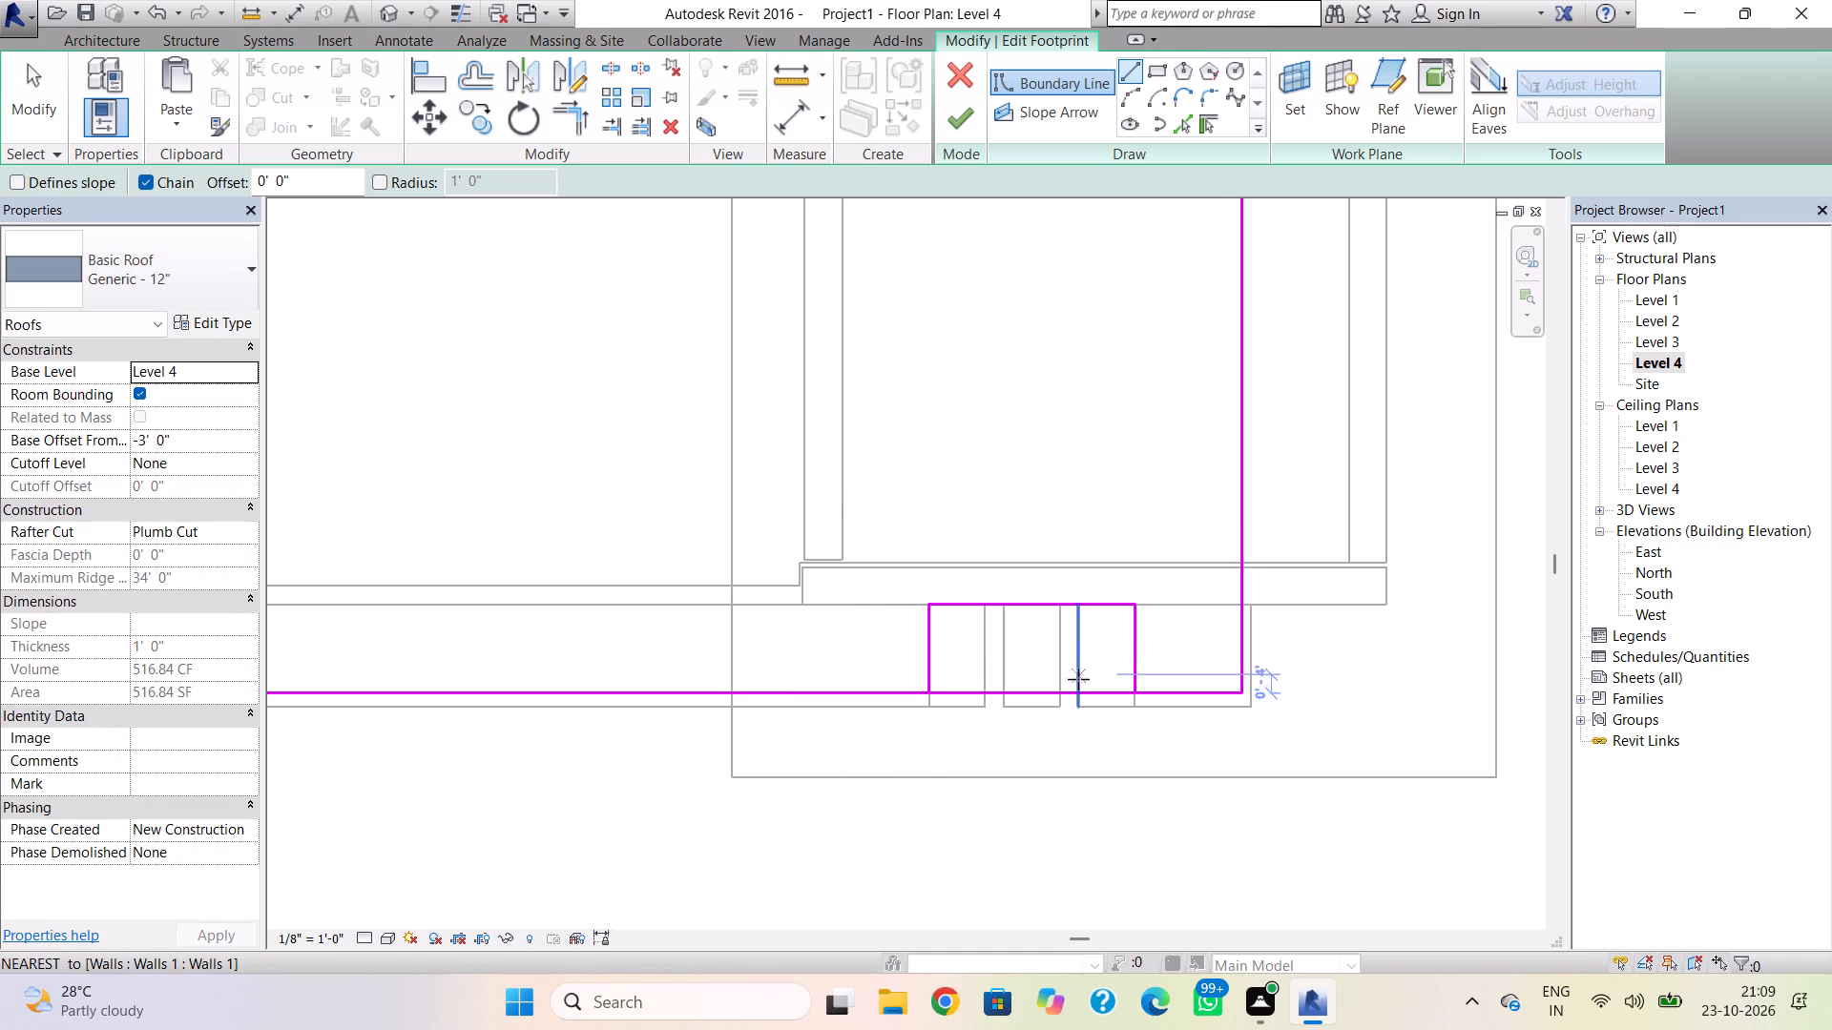
pyautogui.press('Escape')
# Replace the front boundary segment crossing the notch with separate lines on either side of it, and finish the roof footprint.
pyautogui.click(1063, 691)
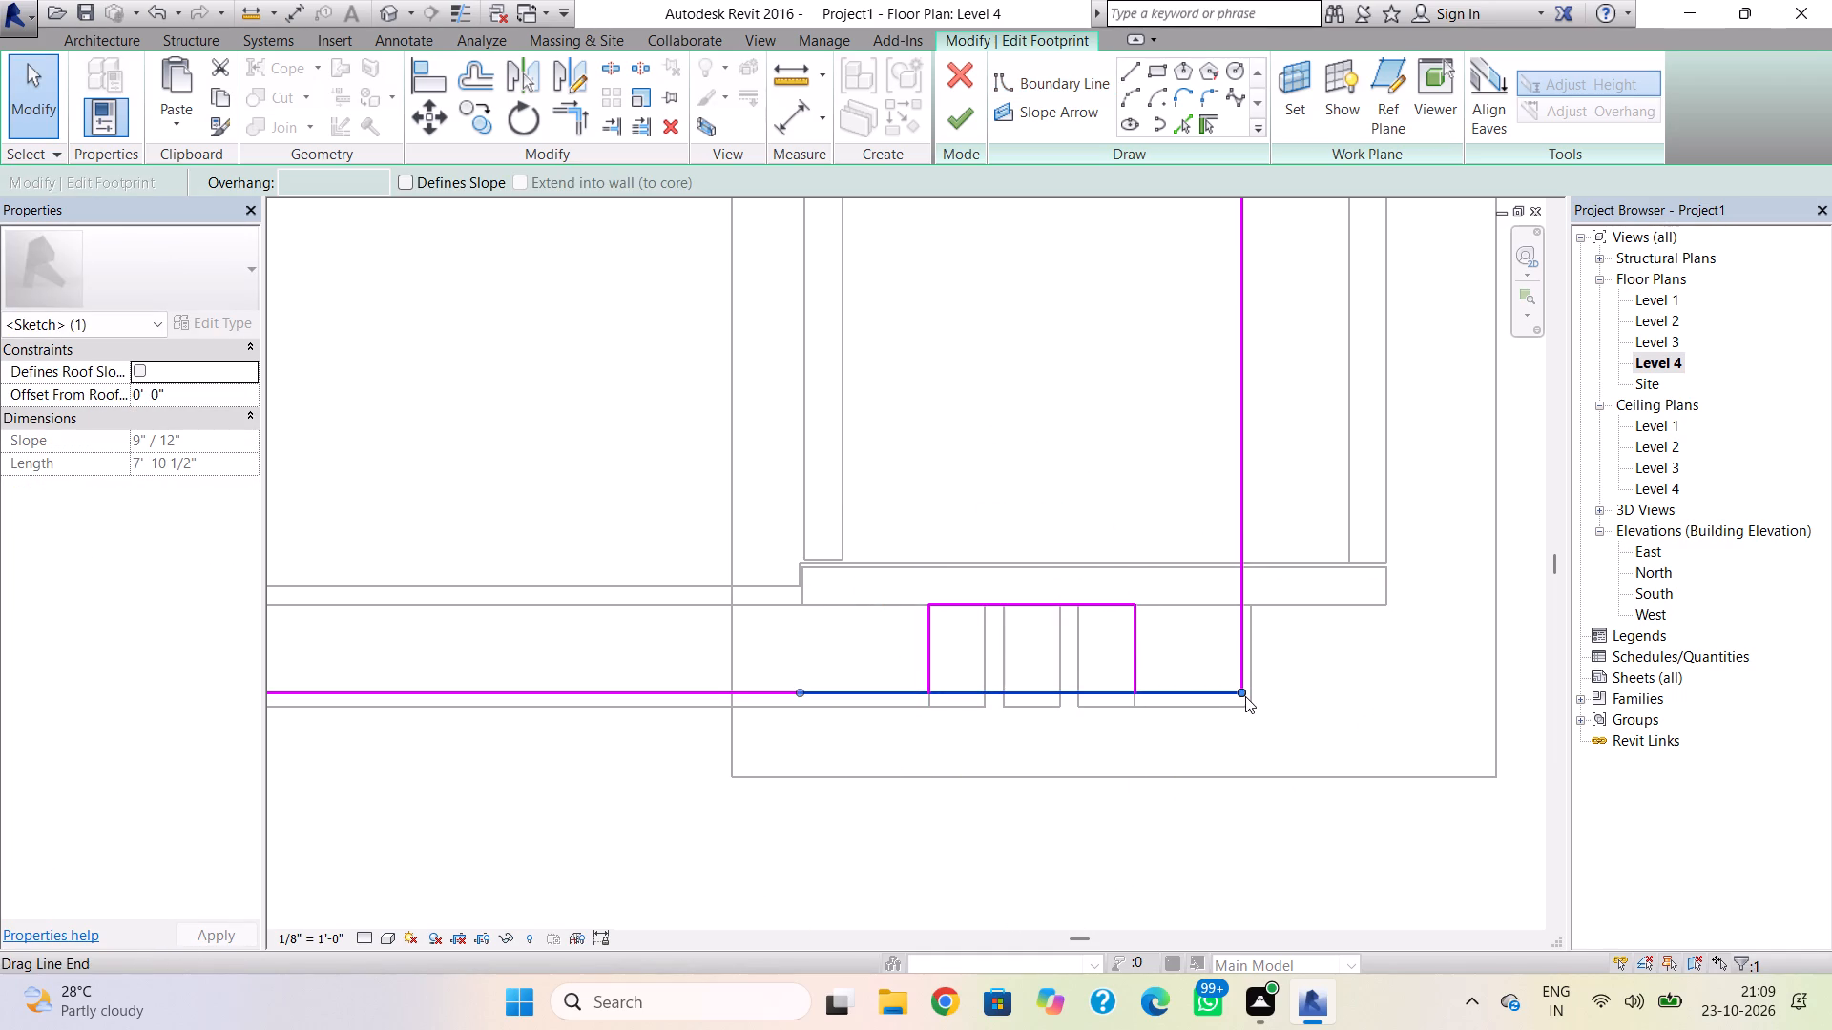
pyautogui.press('Delete')
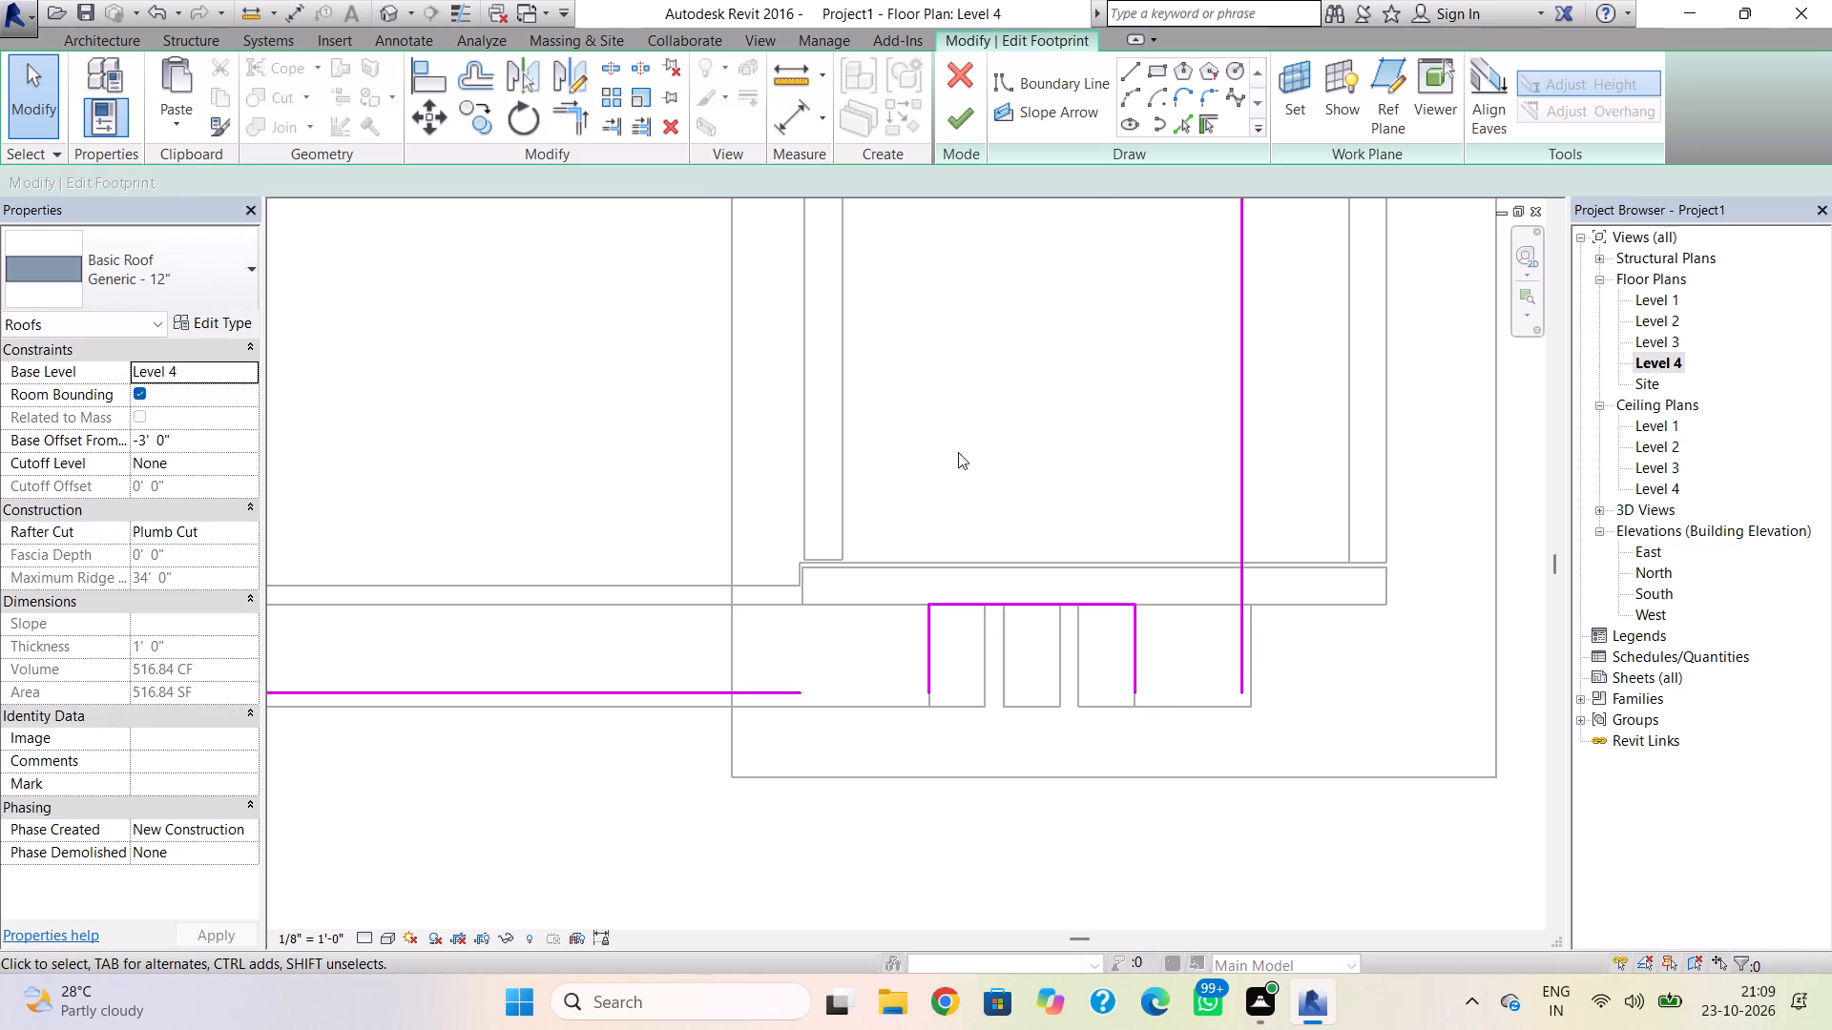
pyautogui.click(1134, 61)
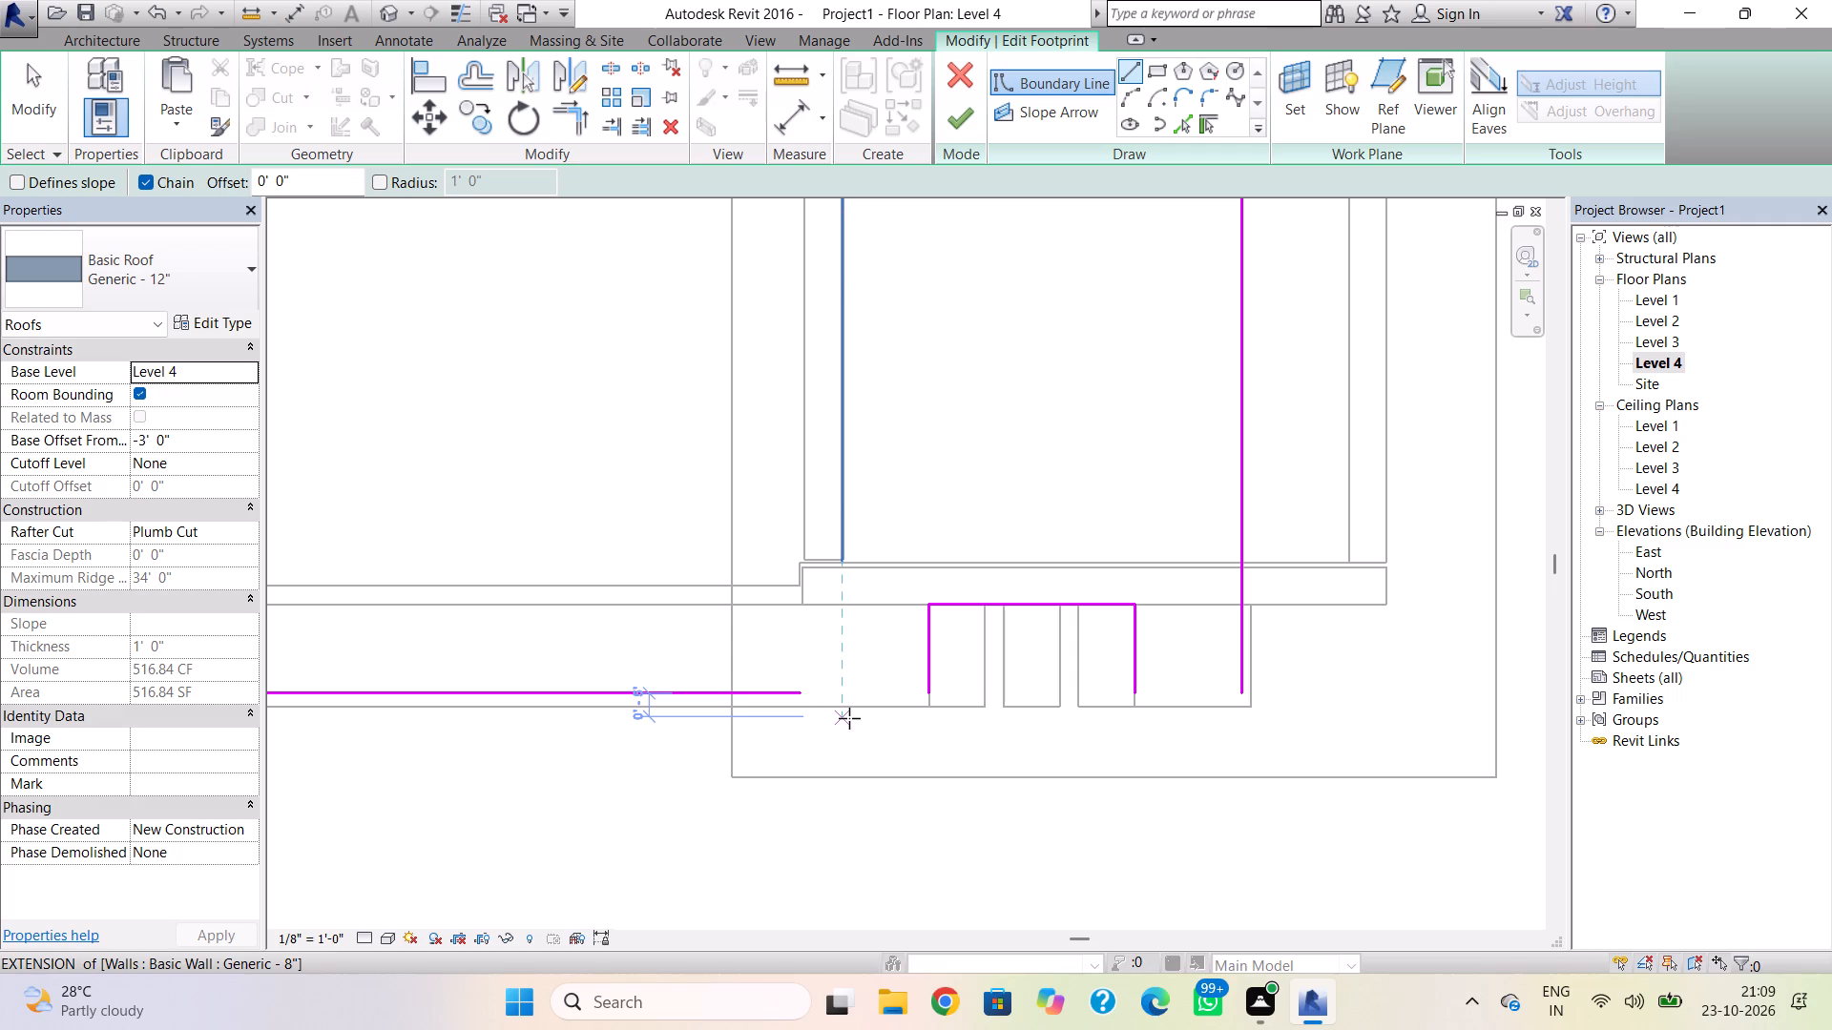
pyautogui.click(804, 690)
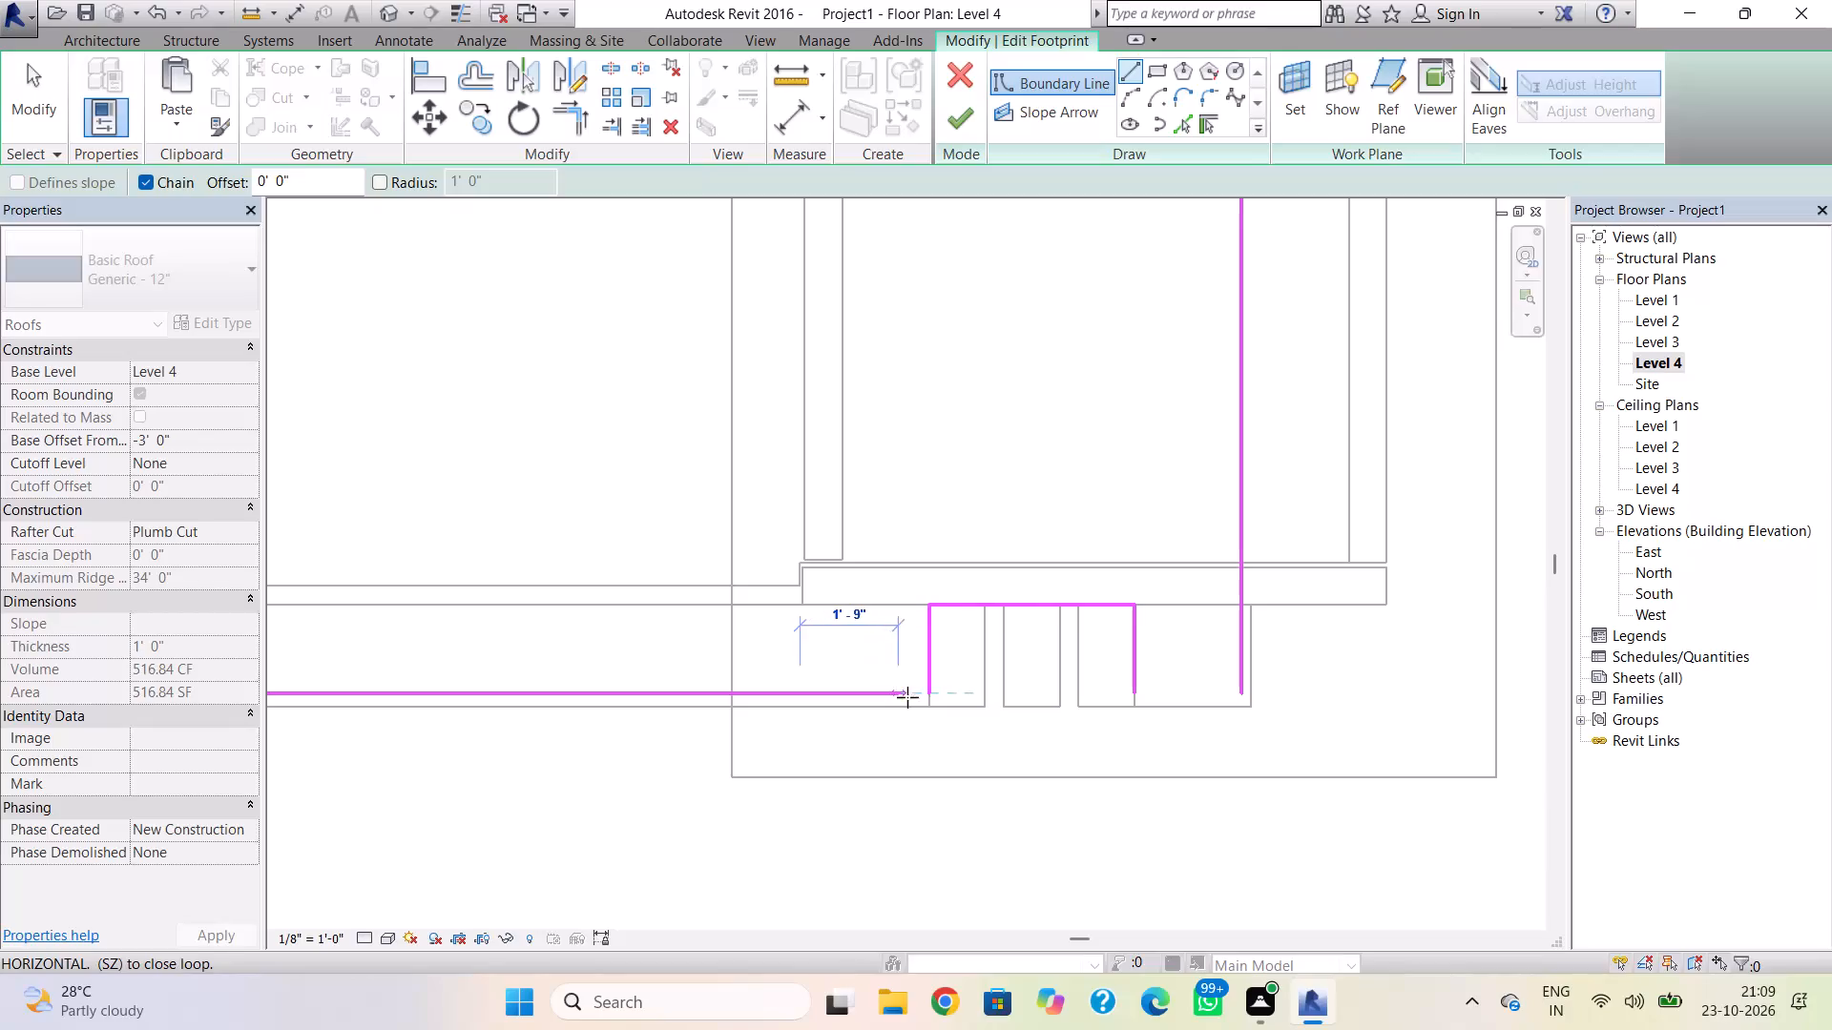
pyautogui.click(926, 697)
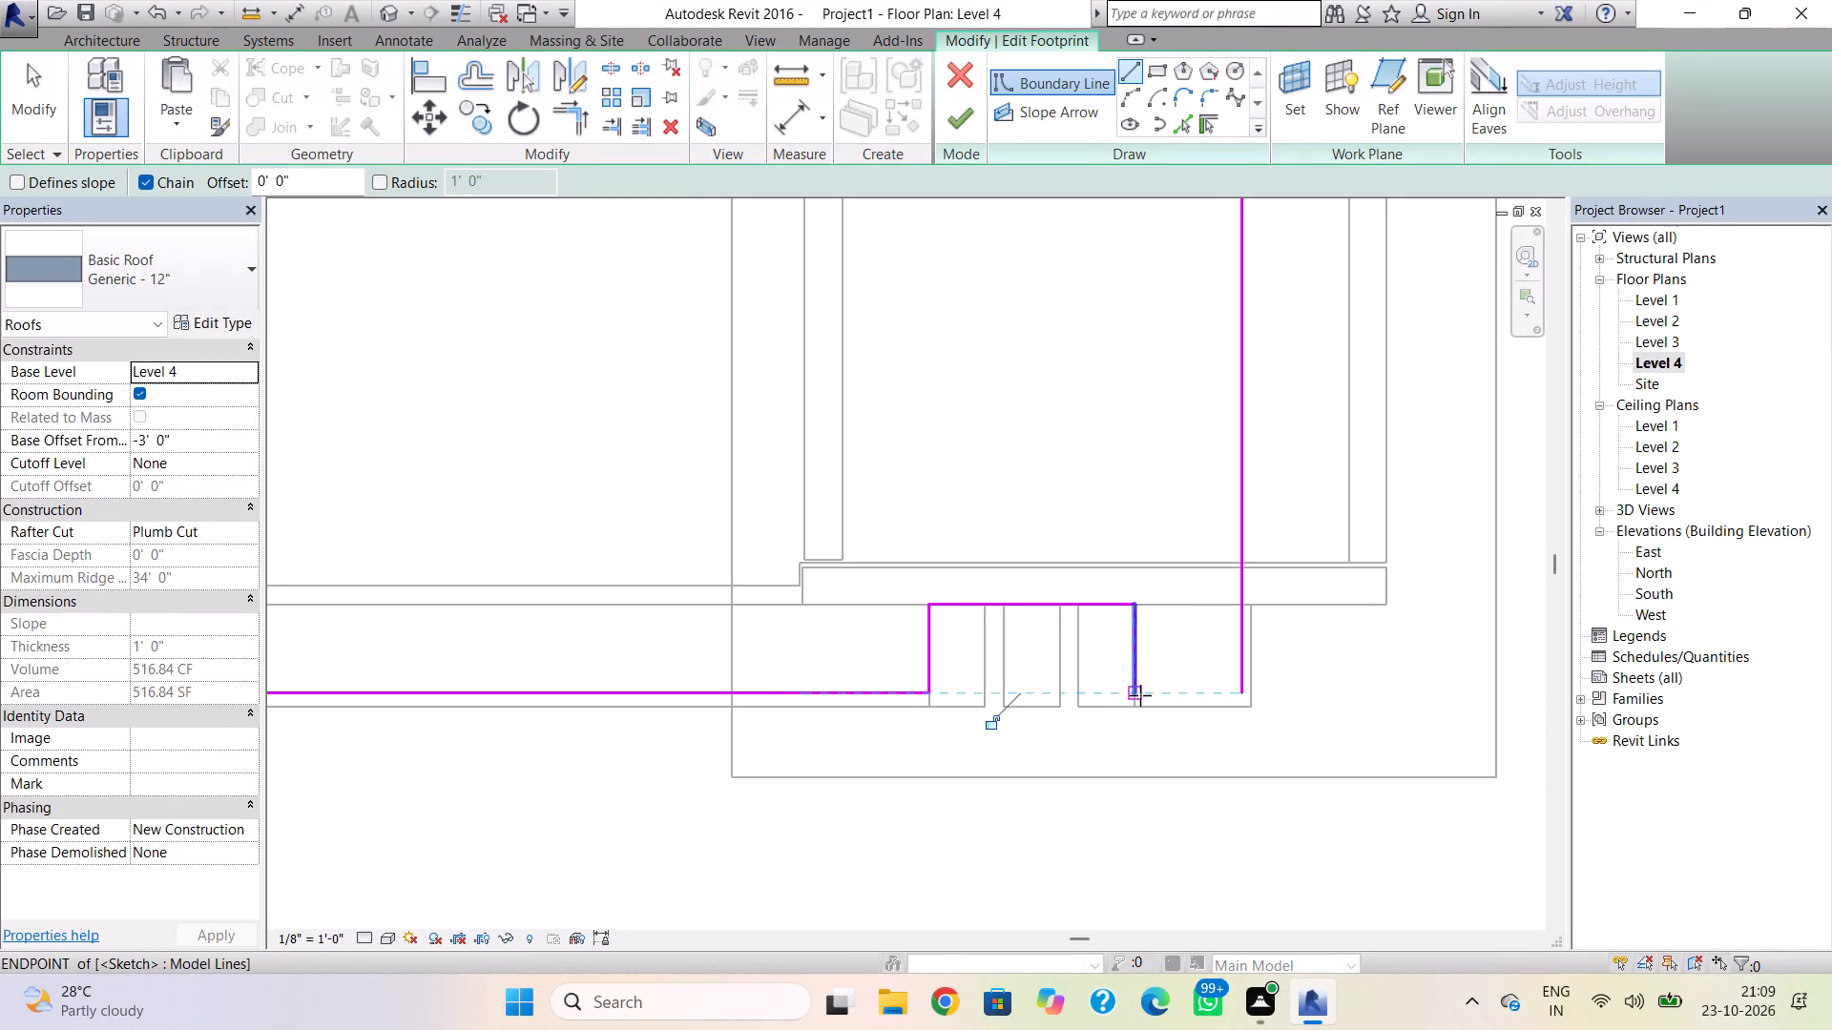
pyautogui.click(1140, 695)
pyautogui.click(1240, 690)
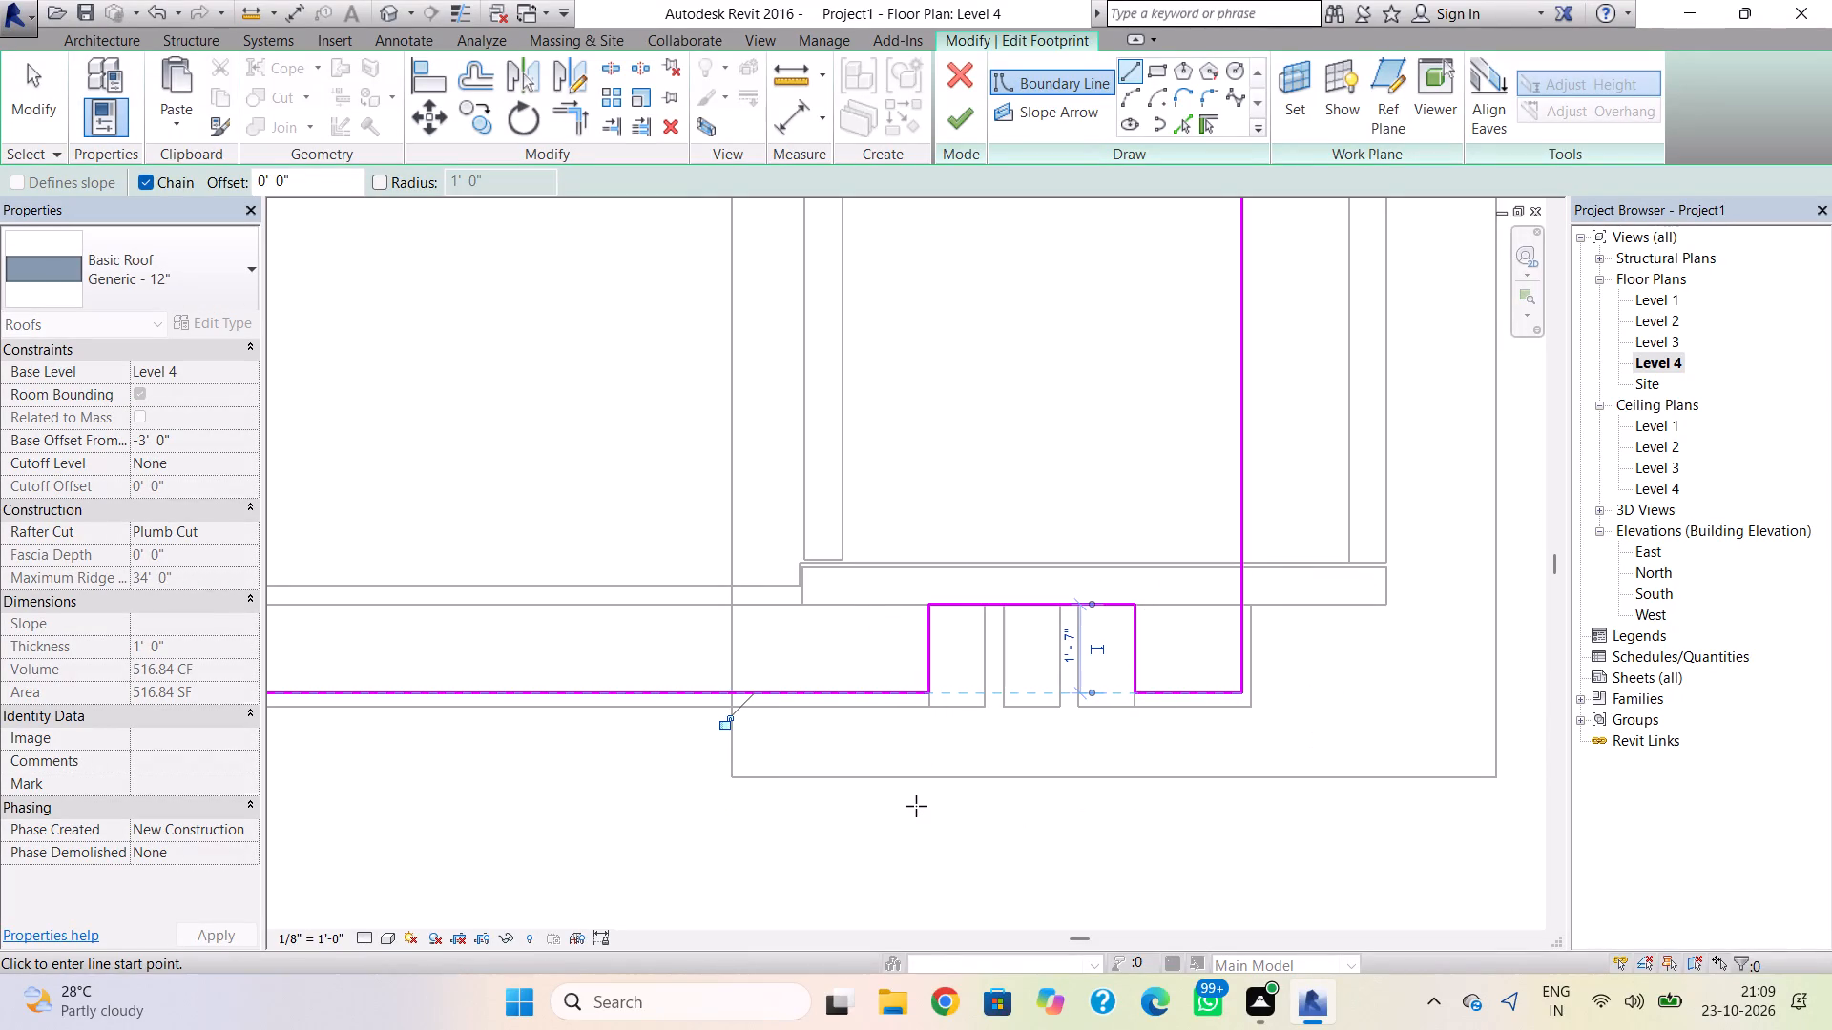
pyautogui.press('Escape')
pyautogui.click(958, 125)
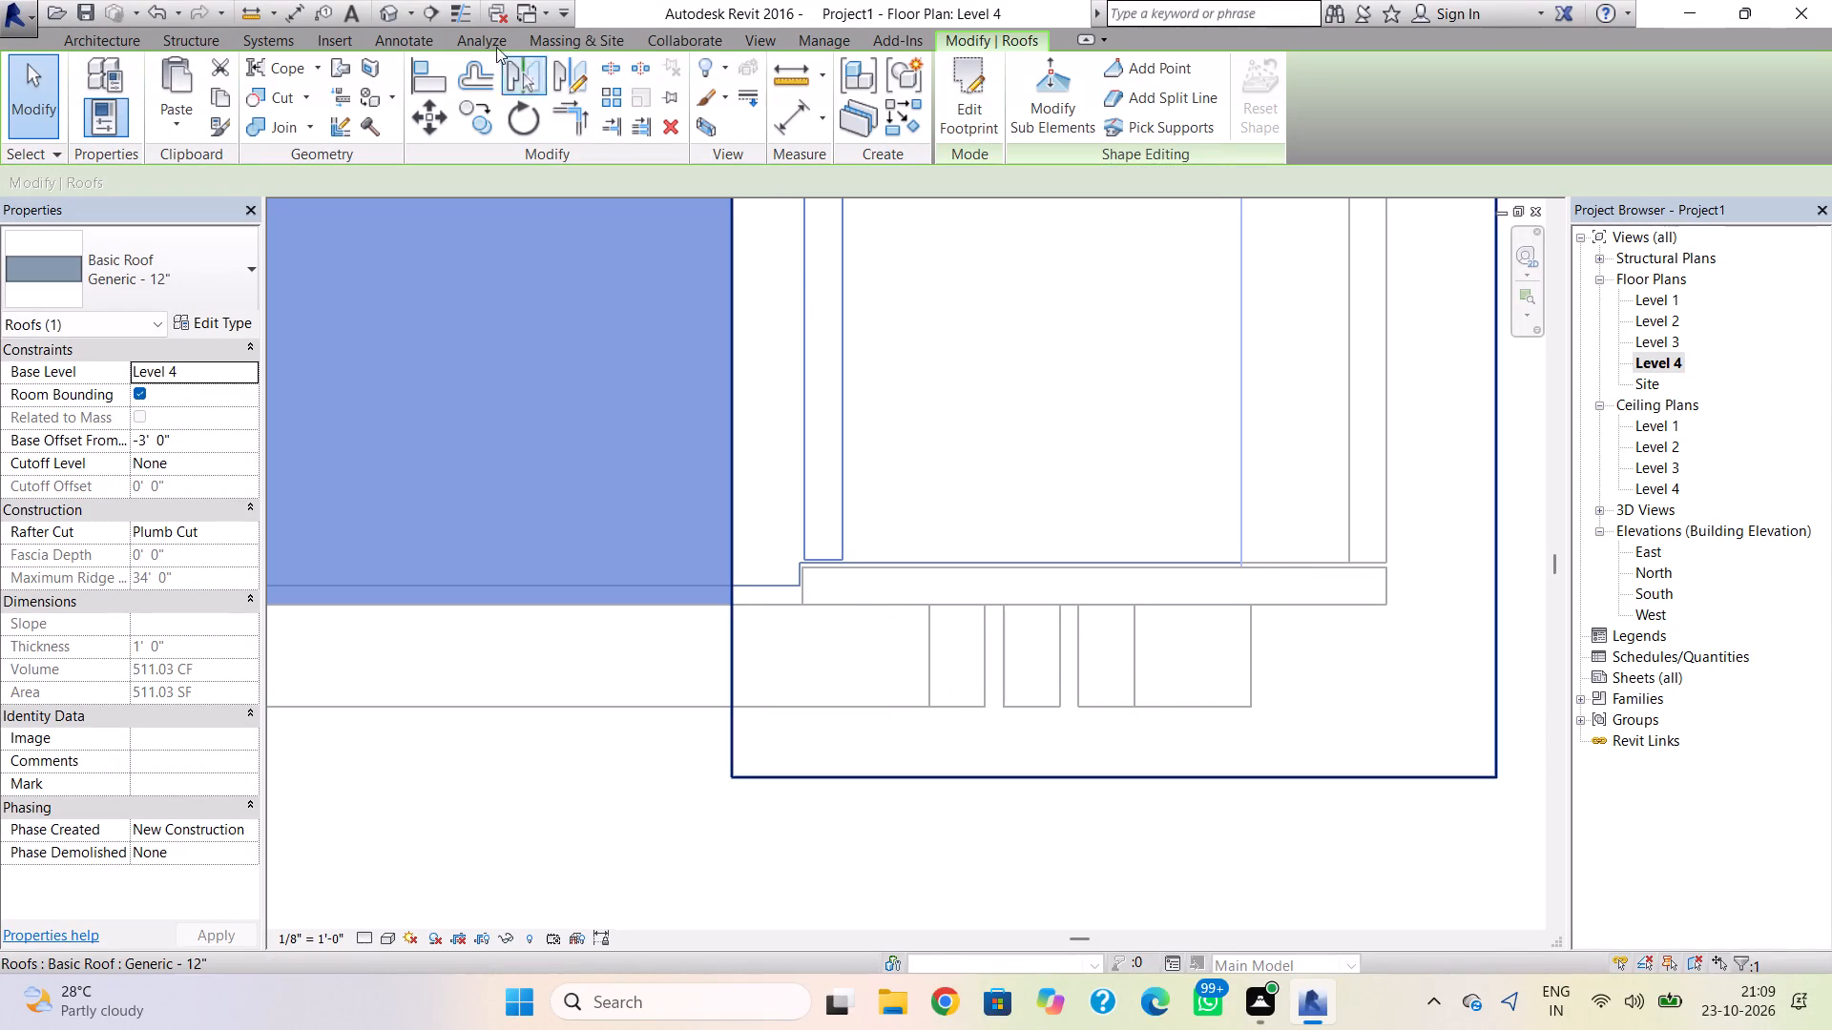
# Return to the 3D view and save the project in Documents as REVIT INTERNSHIP 12.
pyautogui.click(380, 0)
pyautogui.click(760, 442)
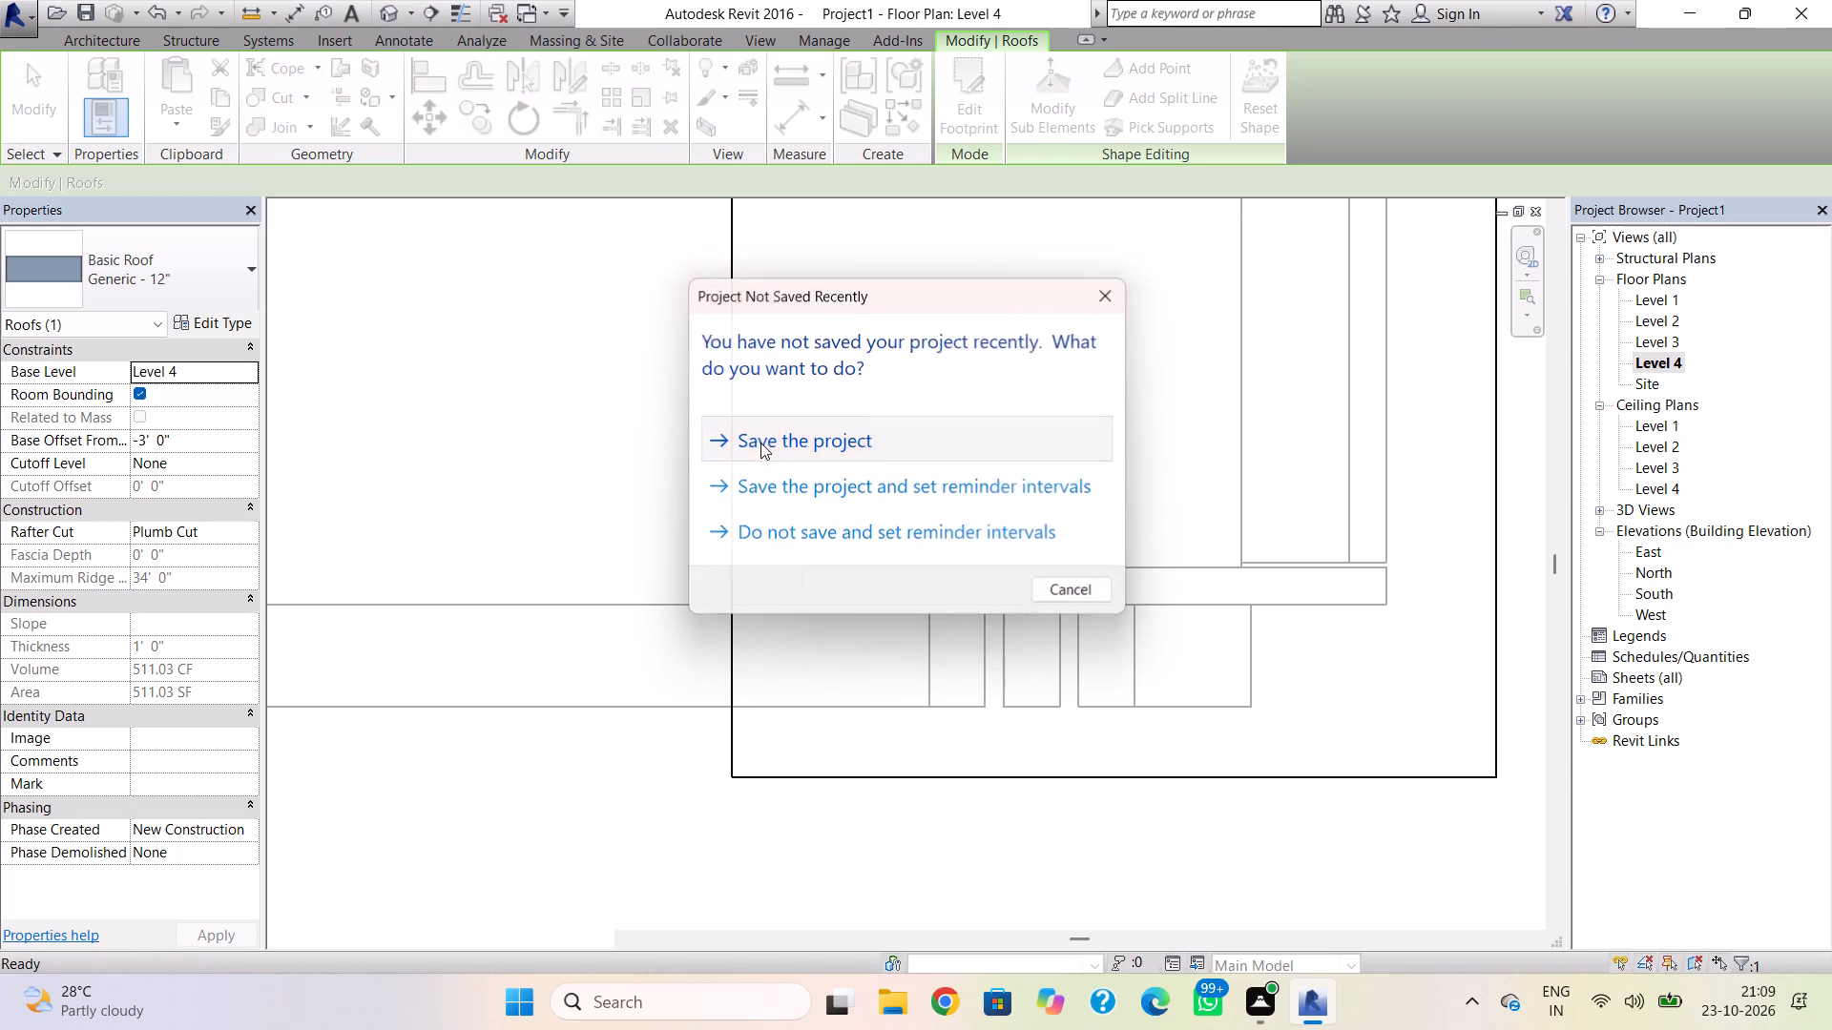
pyautogui.moveTo(772, 674); pyautogui.dragTo(631, 698)
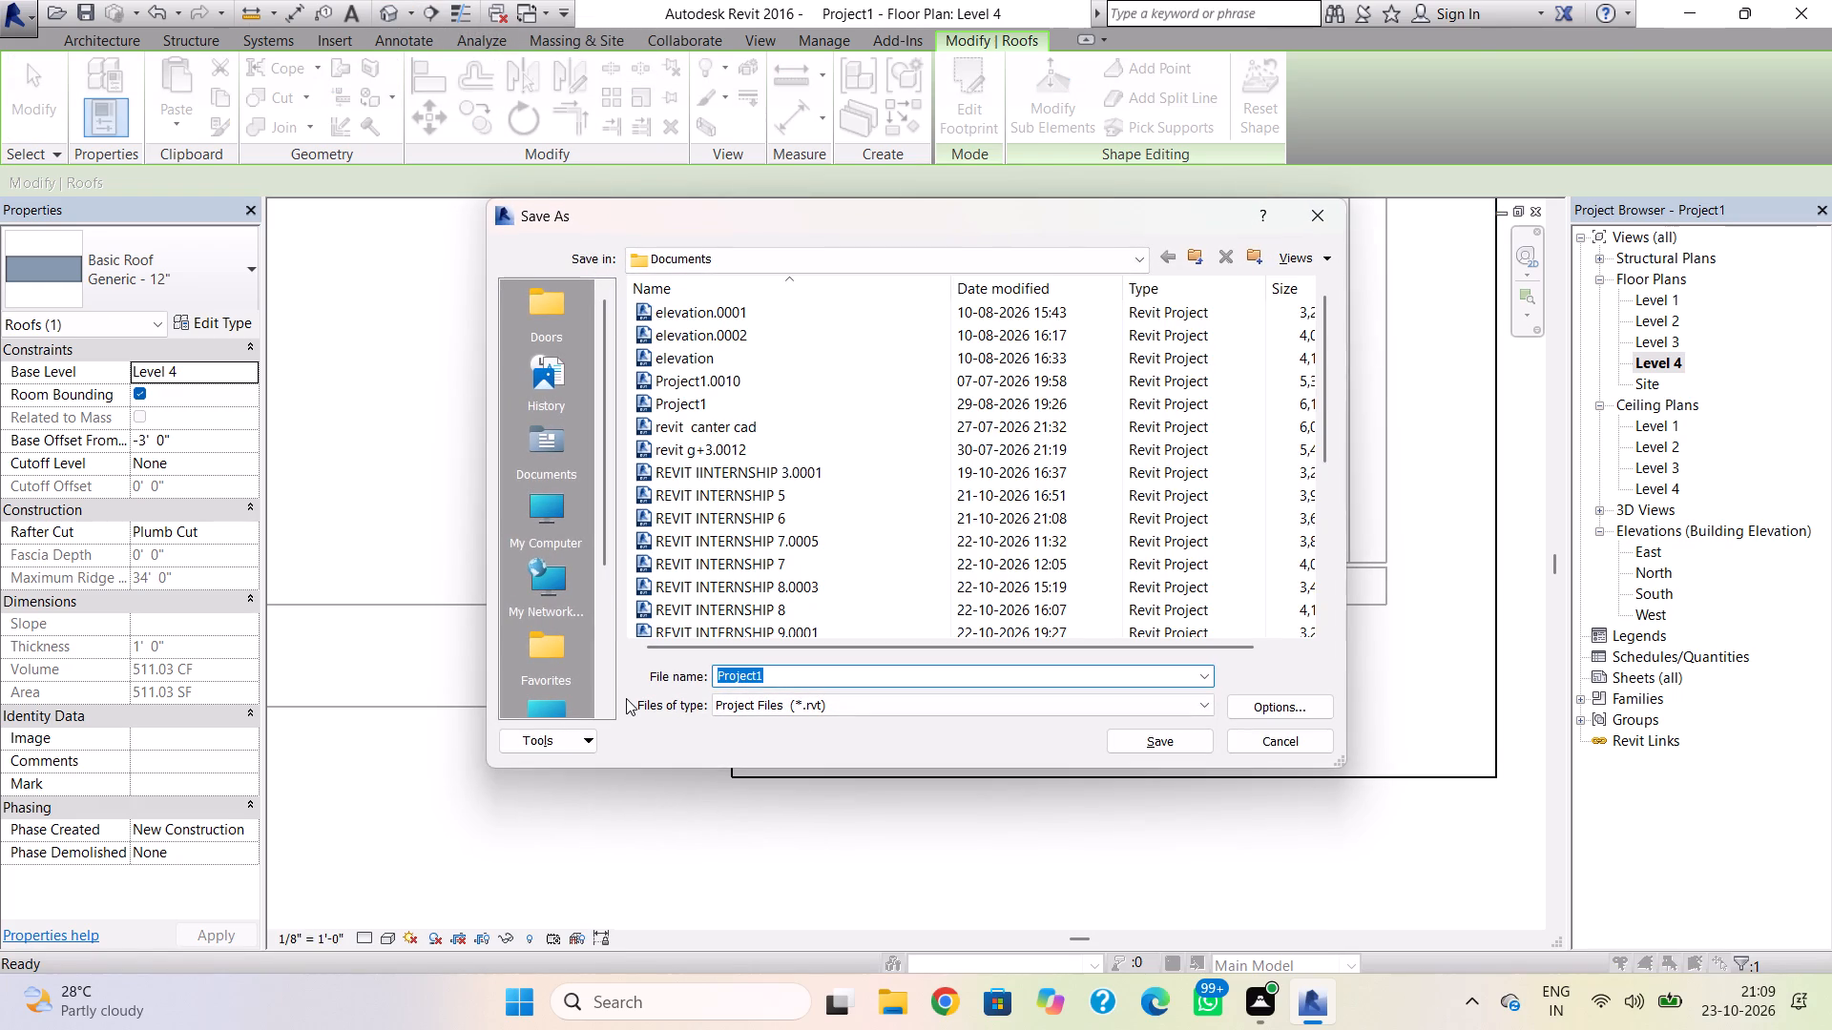
pyautogui.press('BackSpace')
pyautogui.press('BackSpace')
pyautogui.write('REVIT')
pyautogui.press('space')
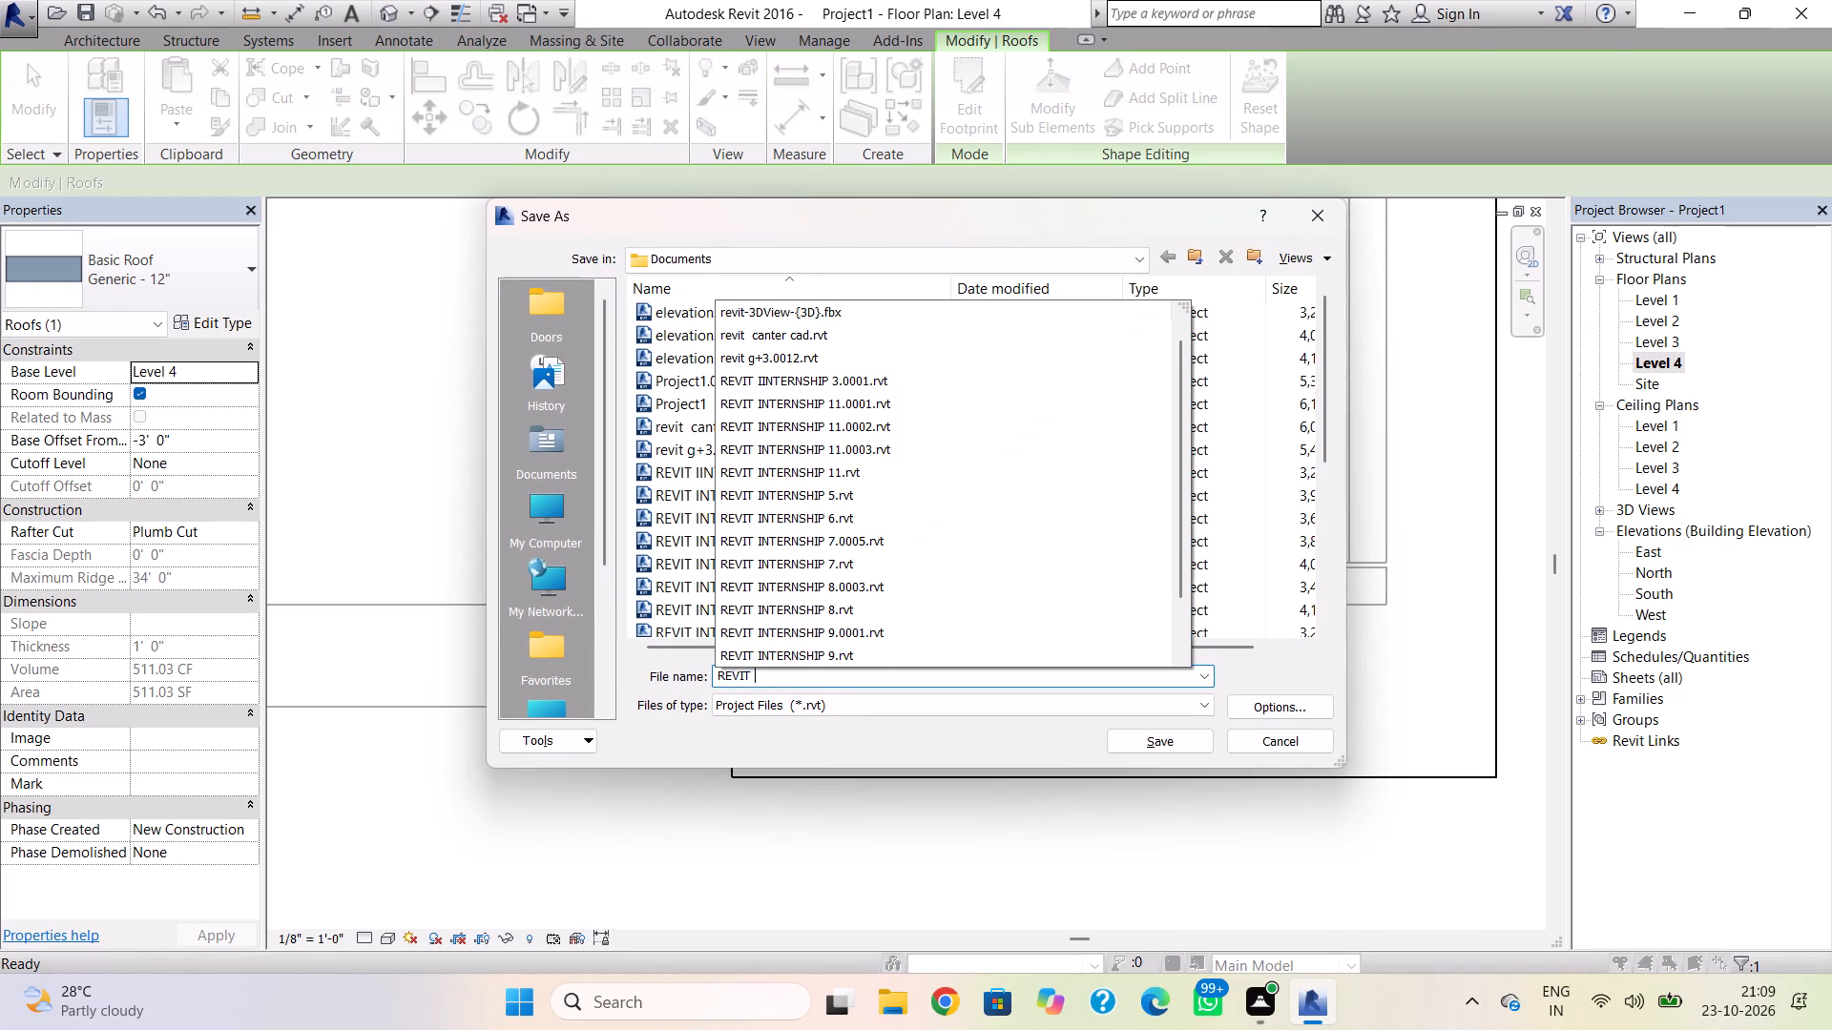
pyautogui.write('INTERNSHIP 12')
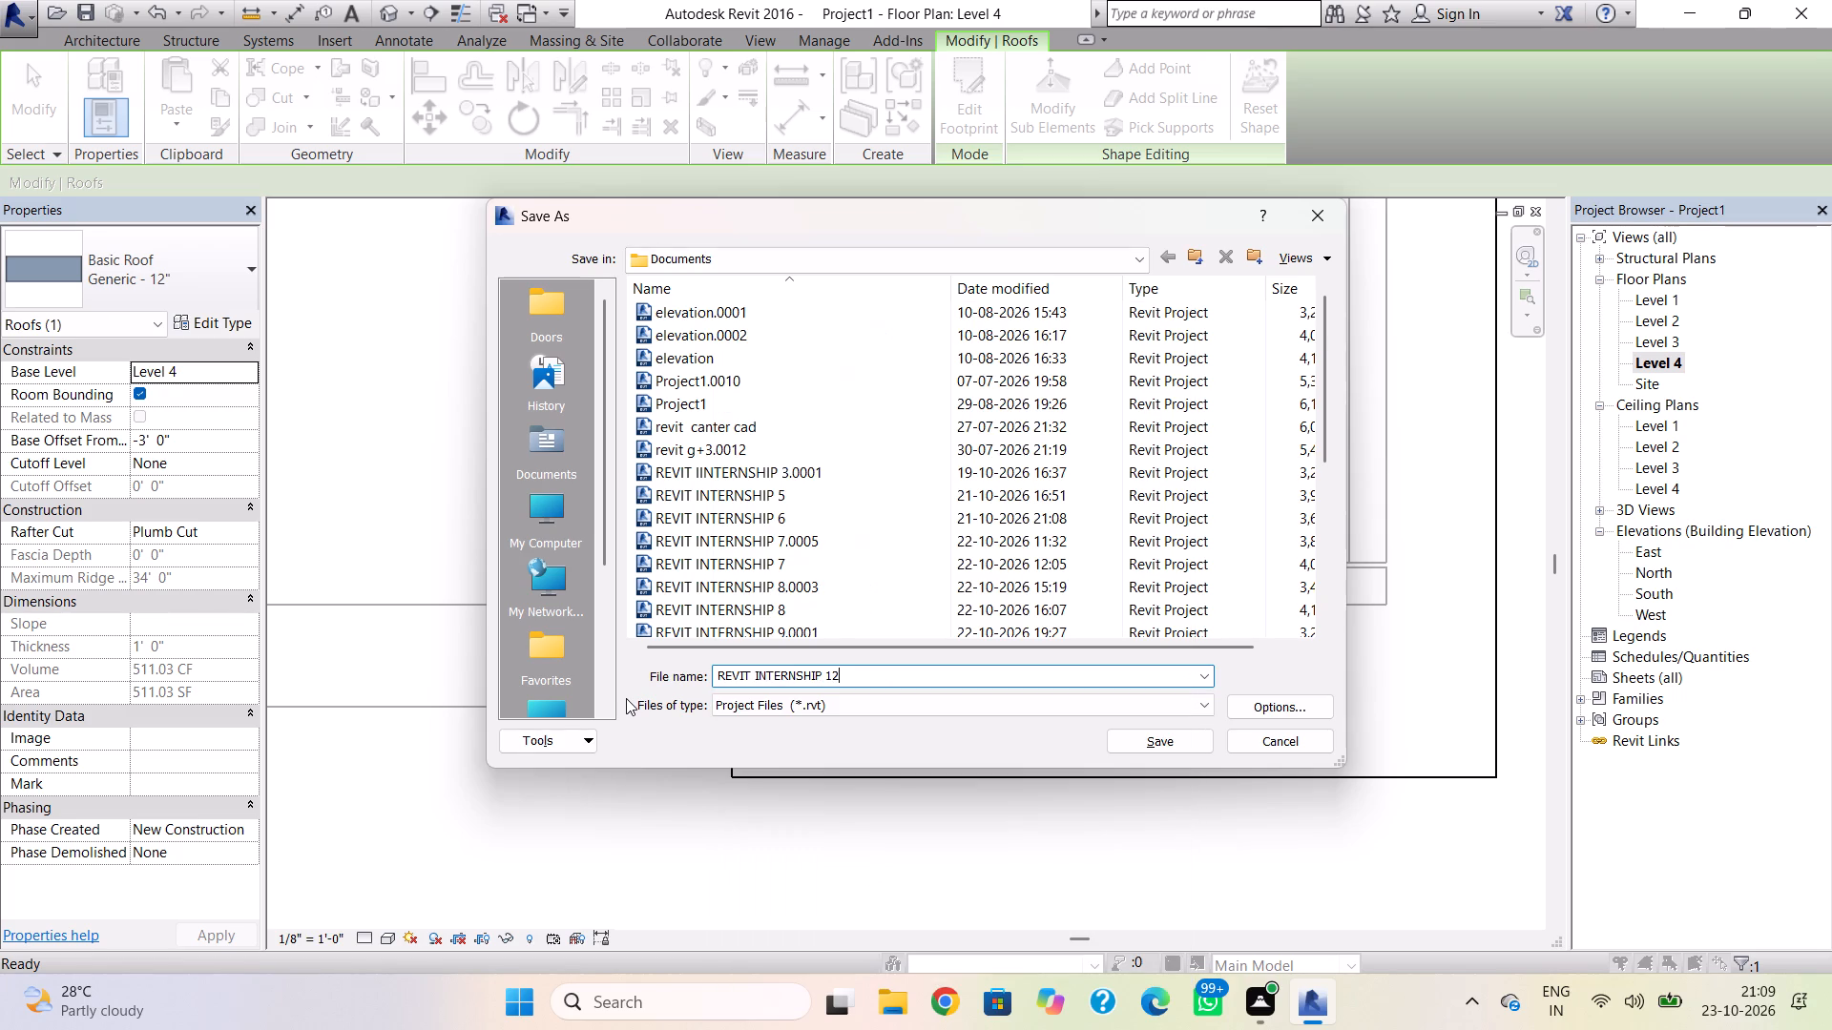
pyautogui.click(1178, 747)
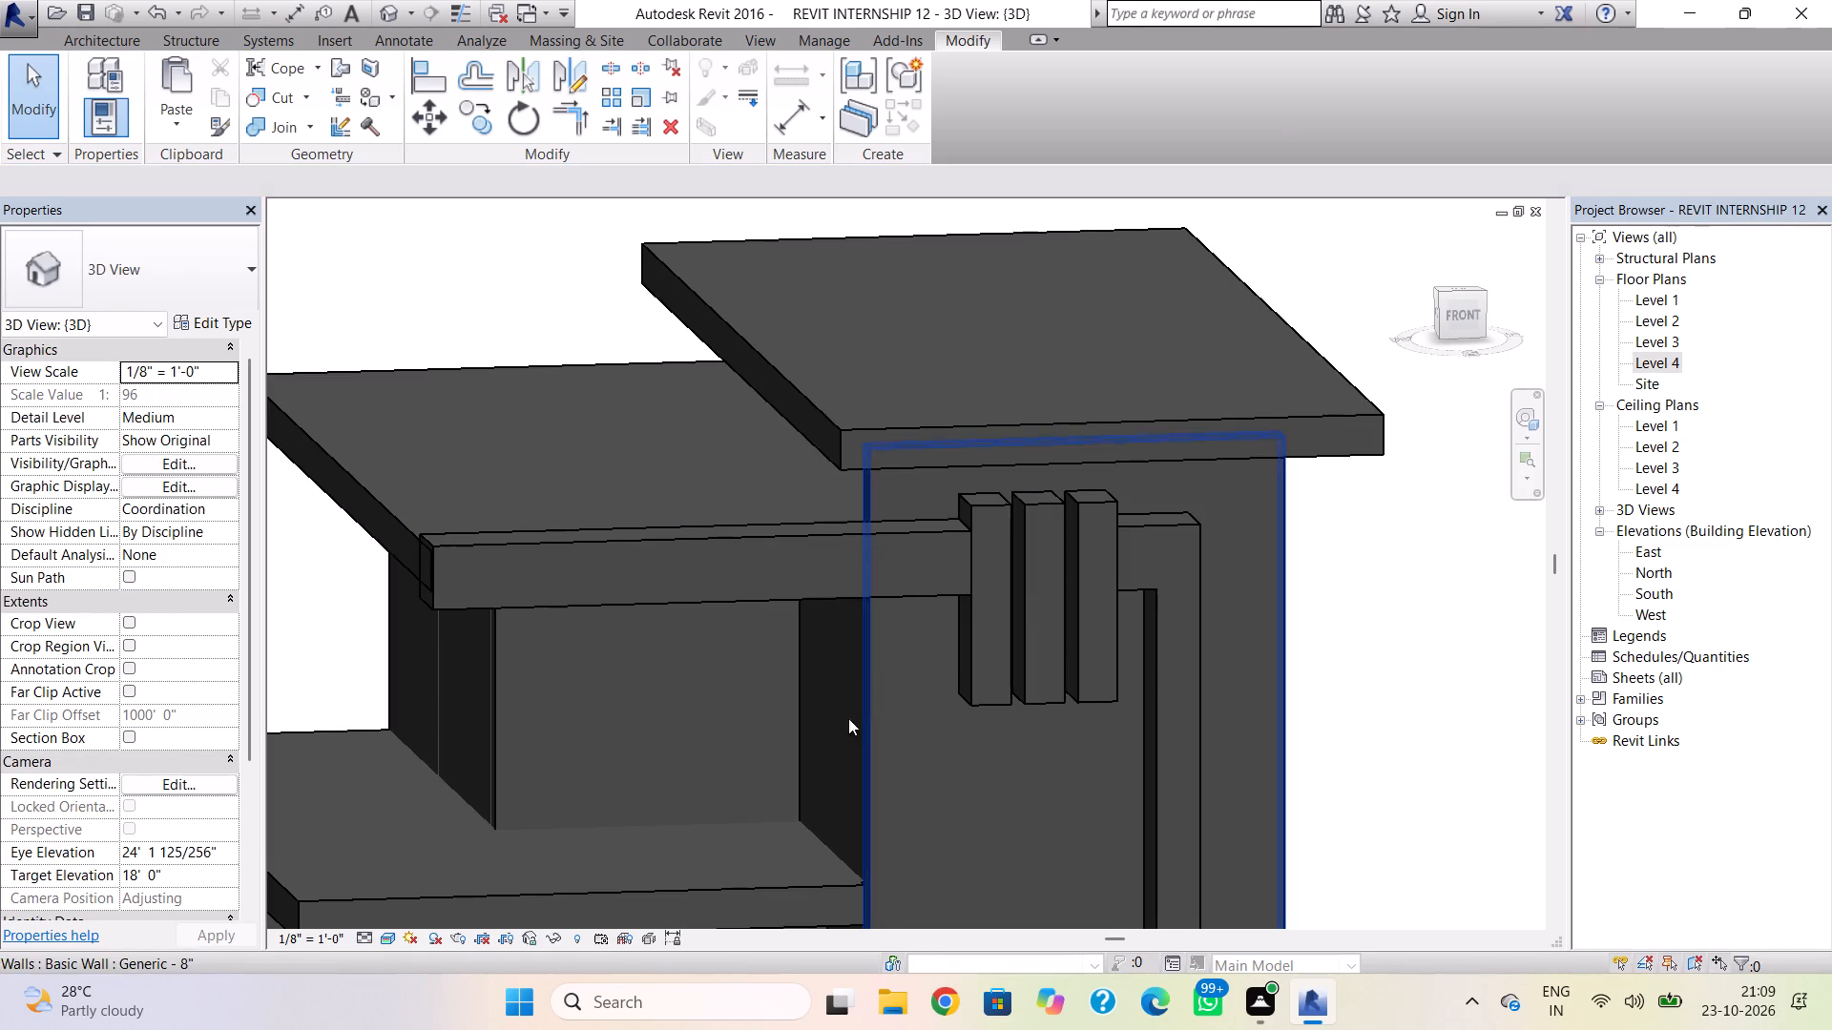
# Examine the notched roof edge behind the three strips from the front and in the Level 4 plan.
pyautogui.keyDown('shift'); pyautogui.moveTo(848, 774); pyautogui.dragTo(824, 706, button='right'); pyautogui.keyUp('shift')
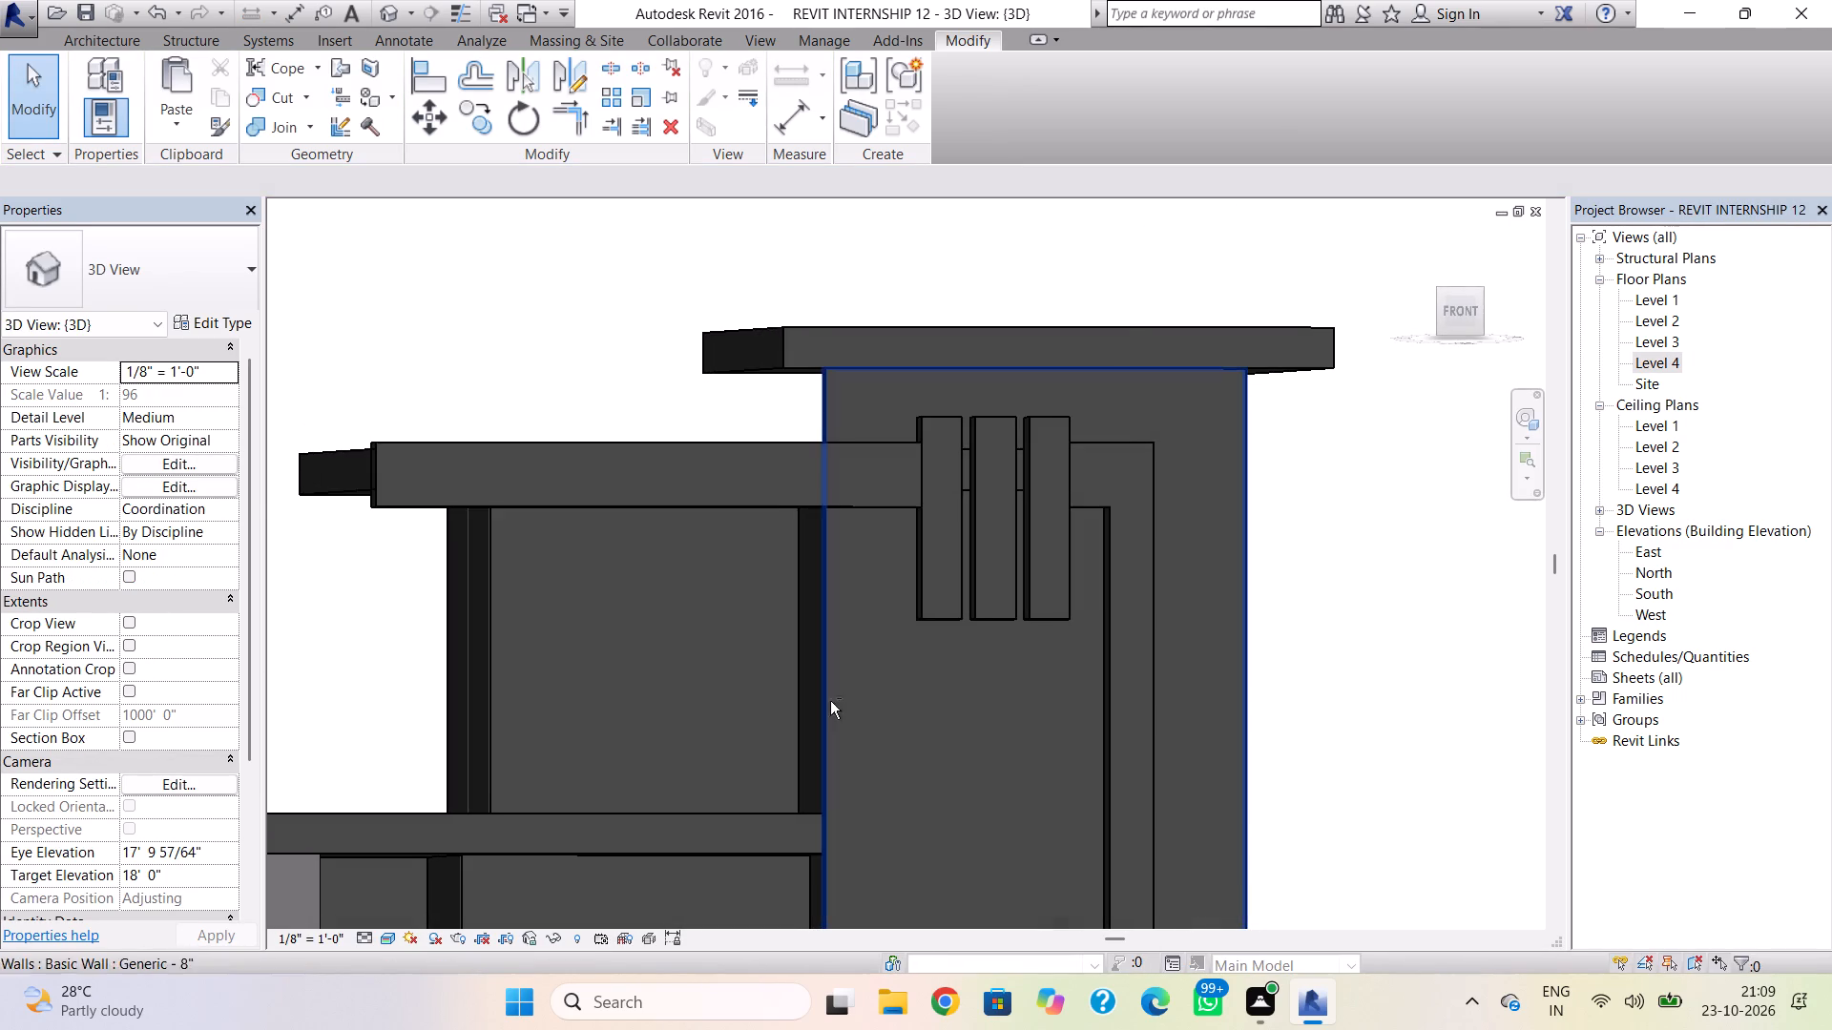
pyautogui.scroll(3, 971, 489)
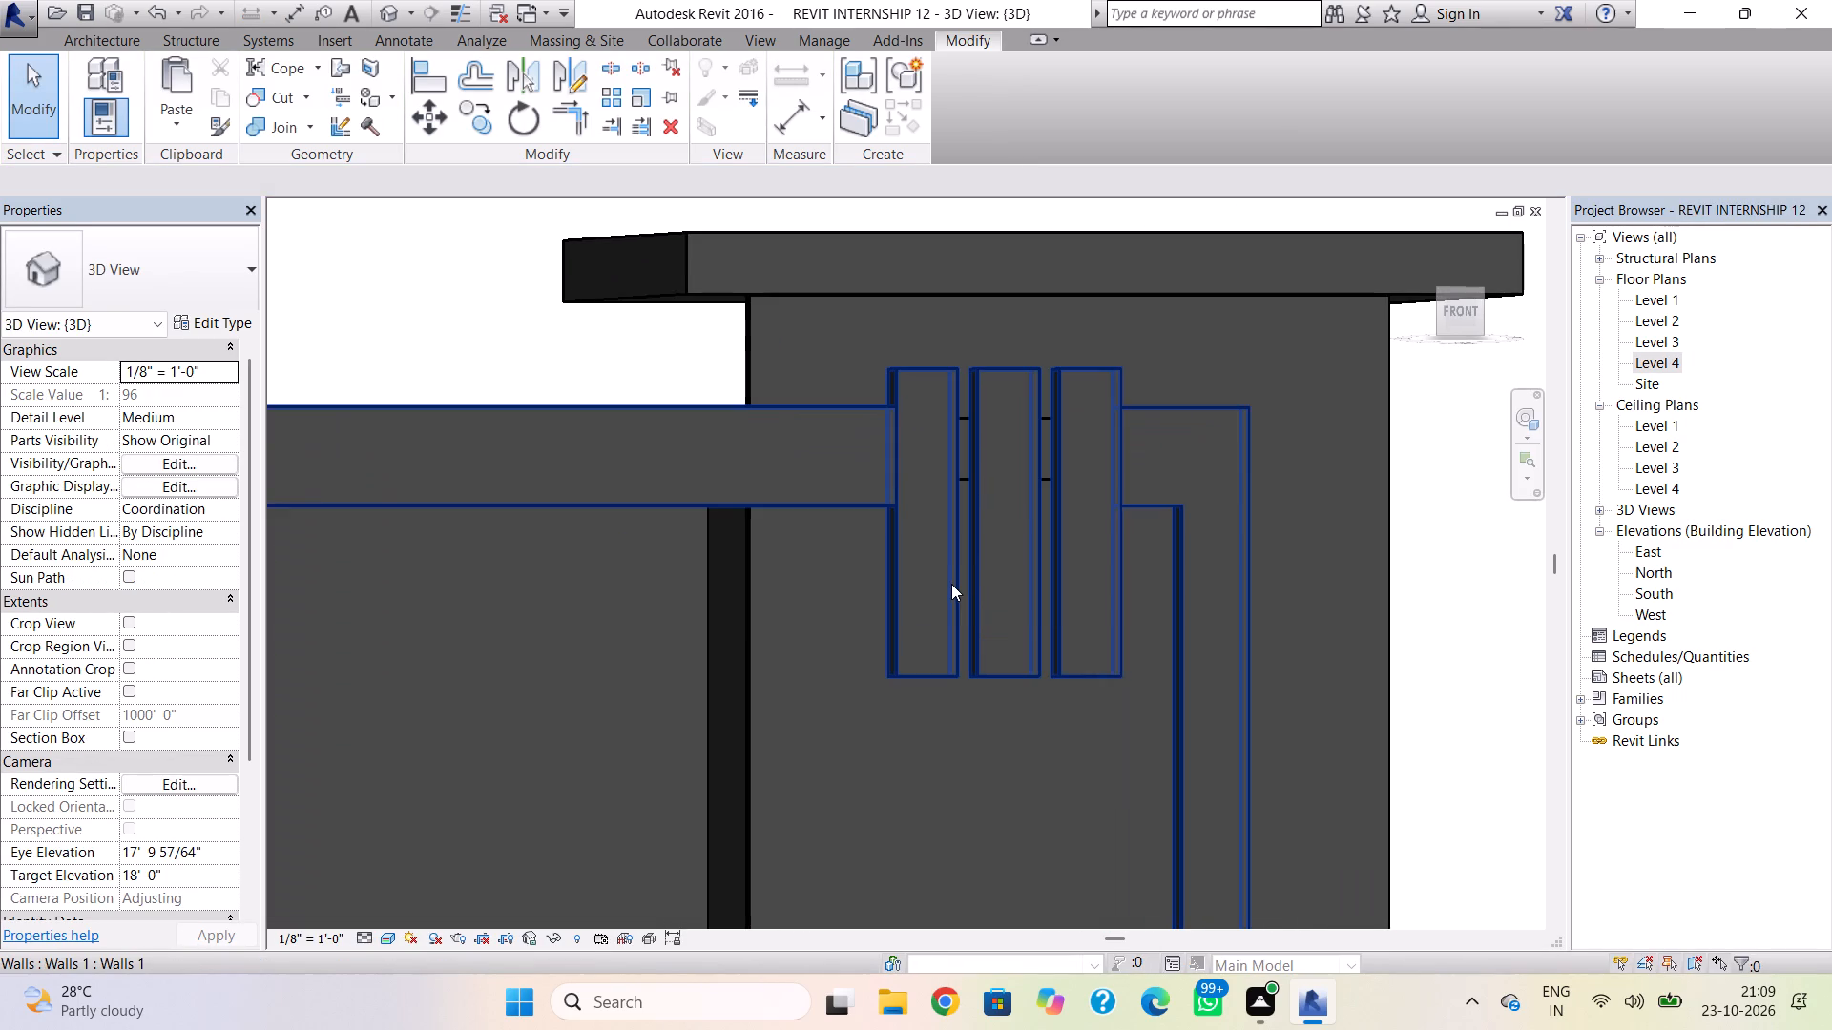
pyautogui.click(1641, 361)
pyautogui.click(1641, 361)
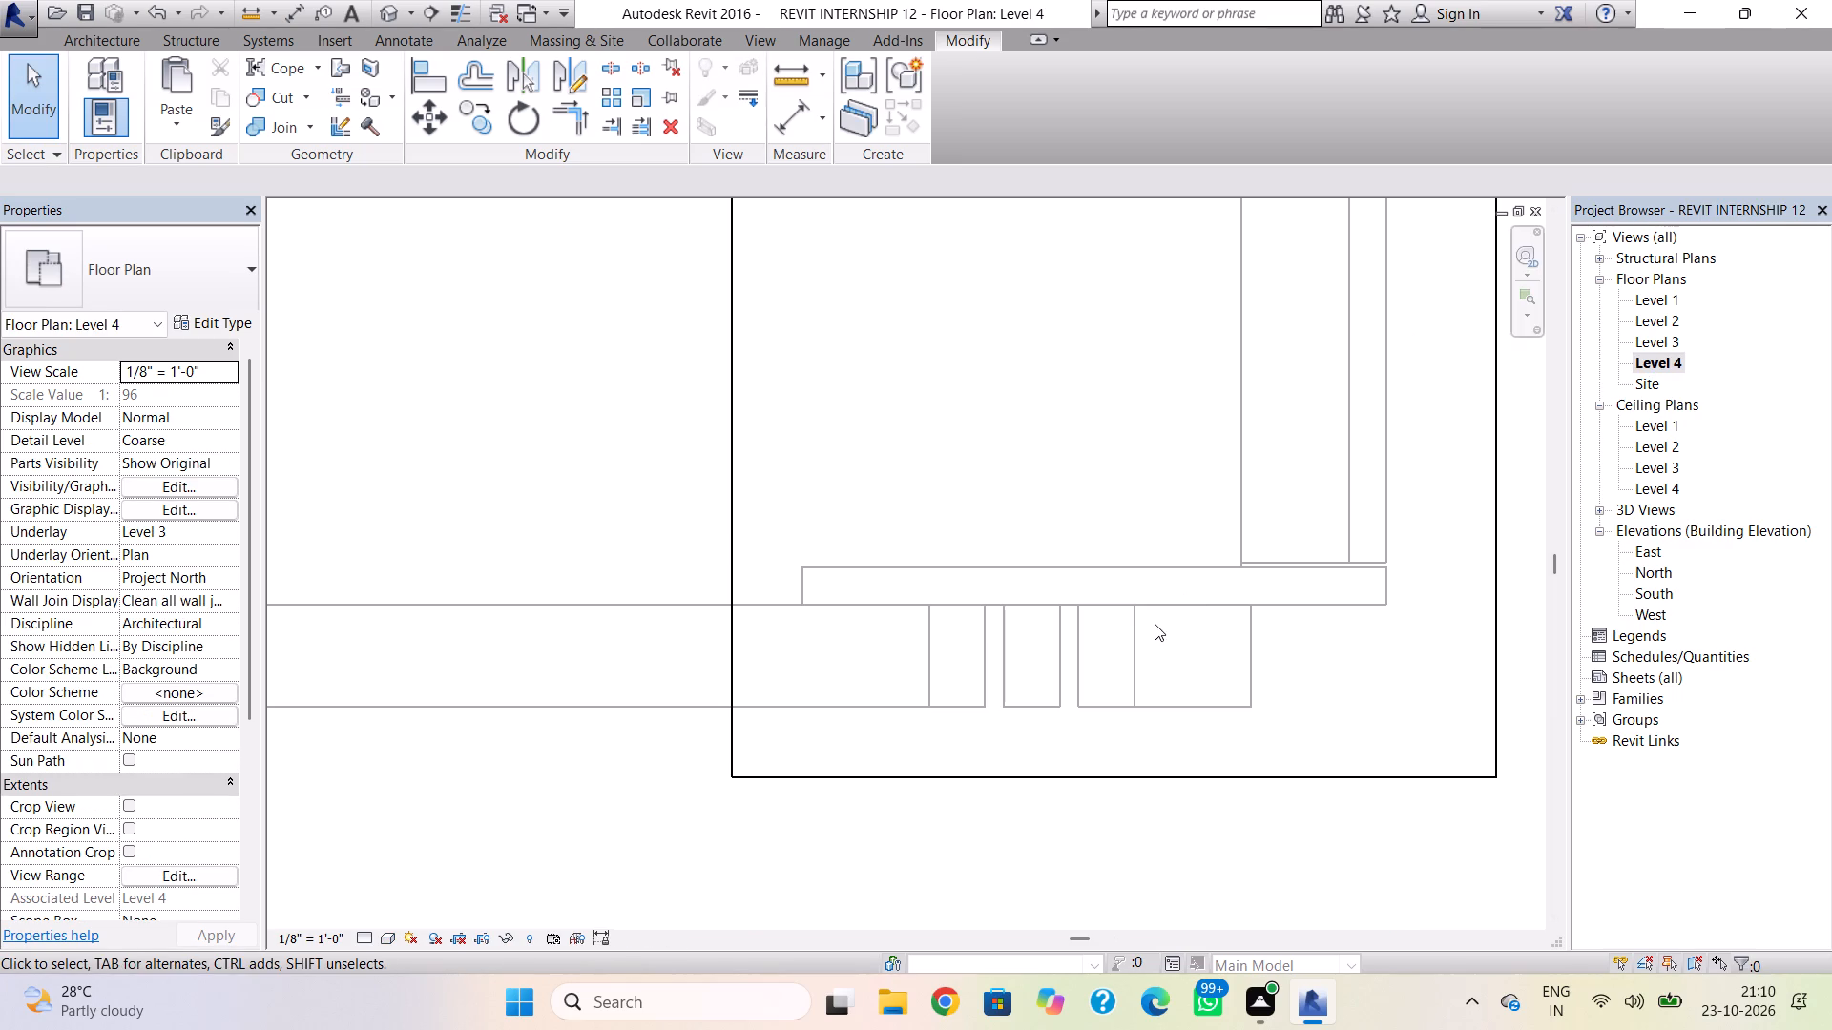
pyautogui.scroll(-2, 958, 657)
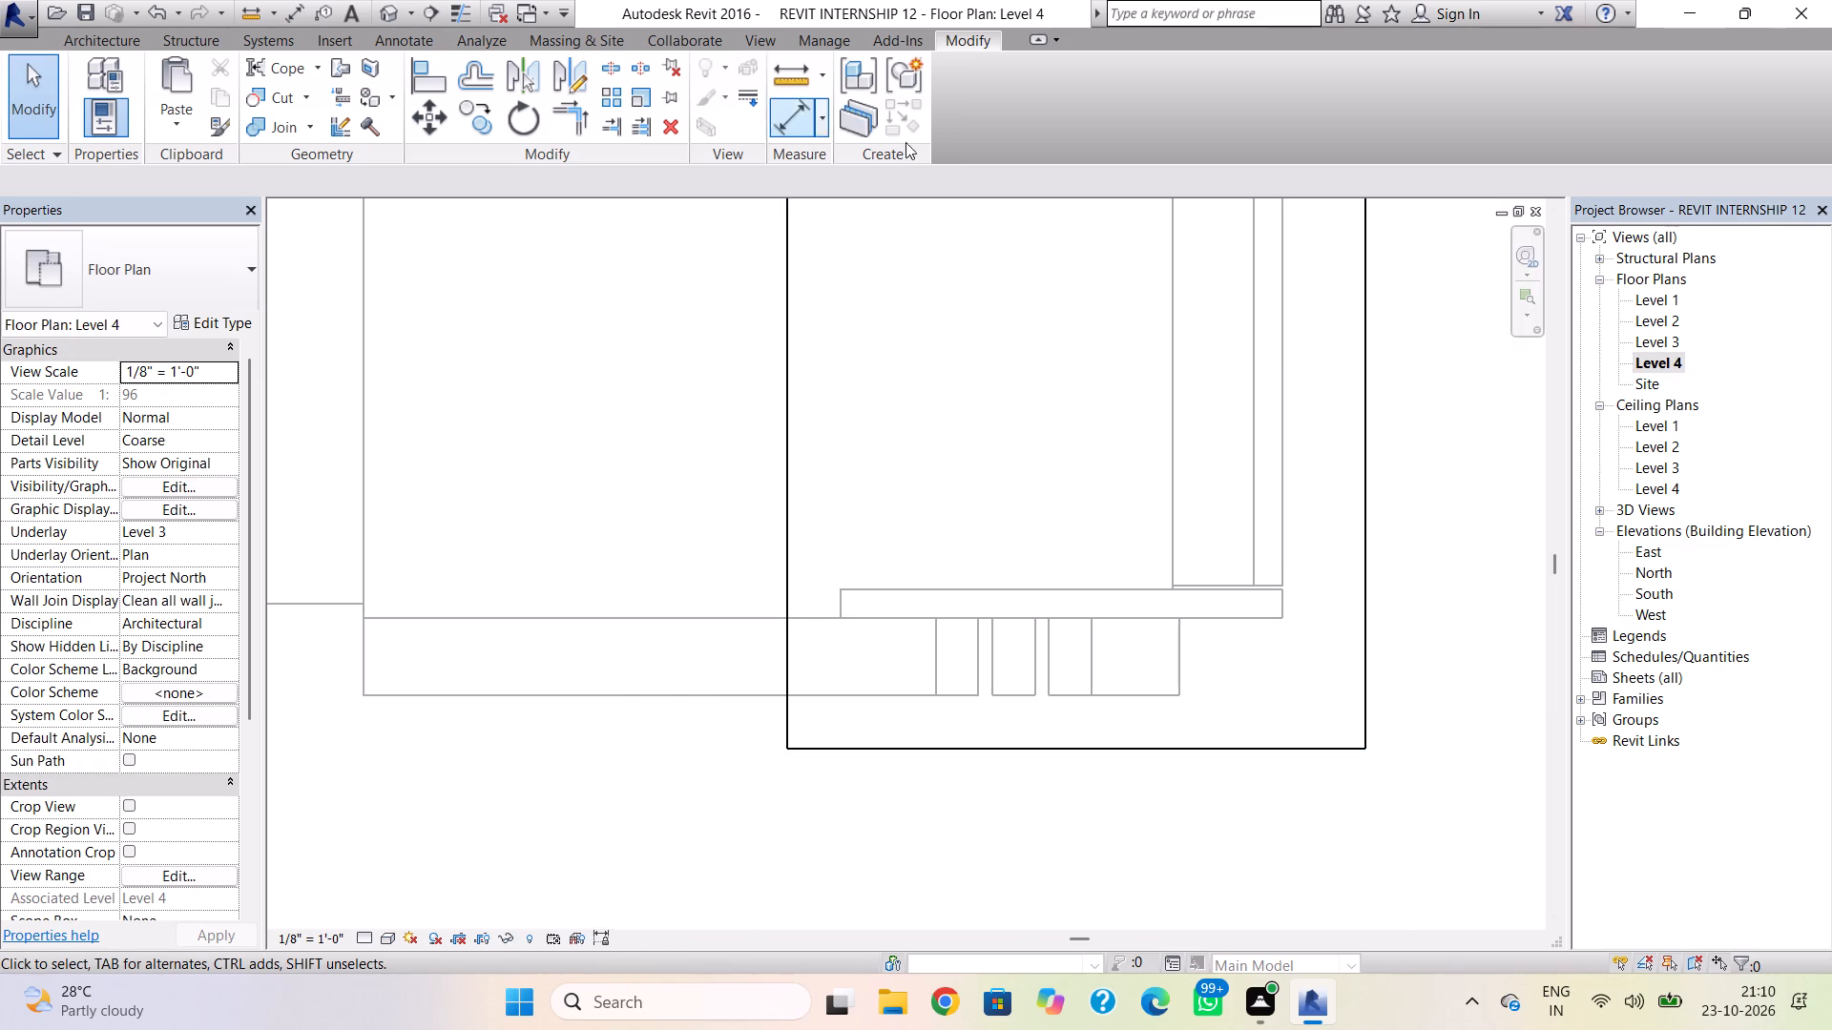
pyautogui.click(379, 16)
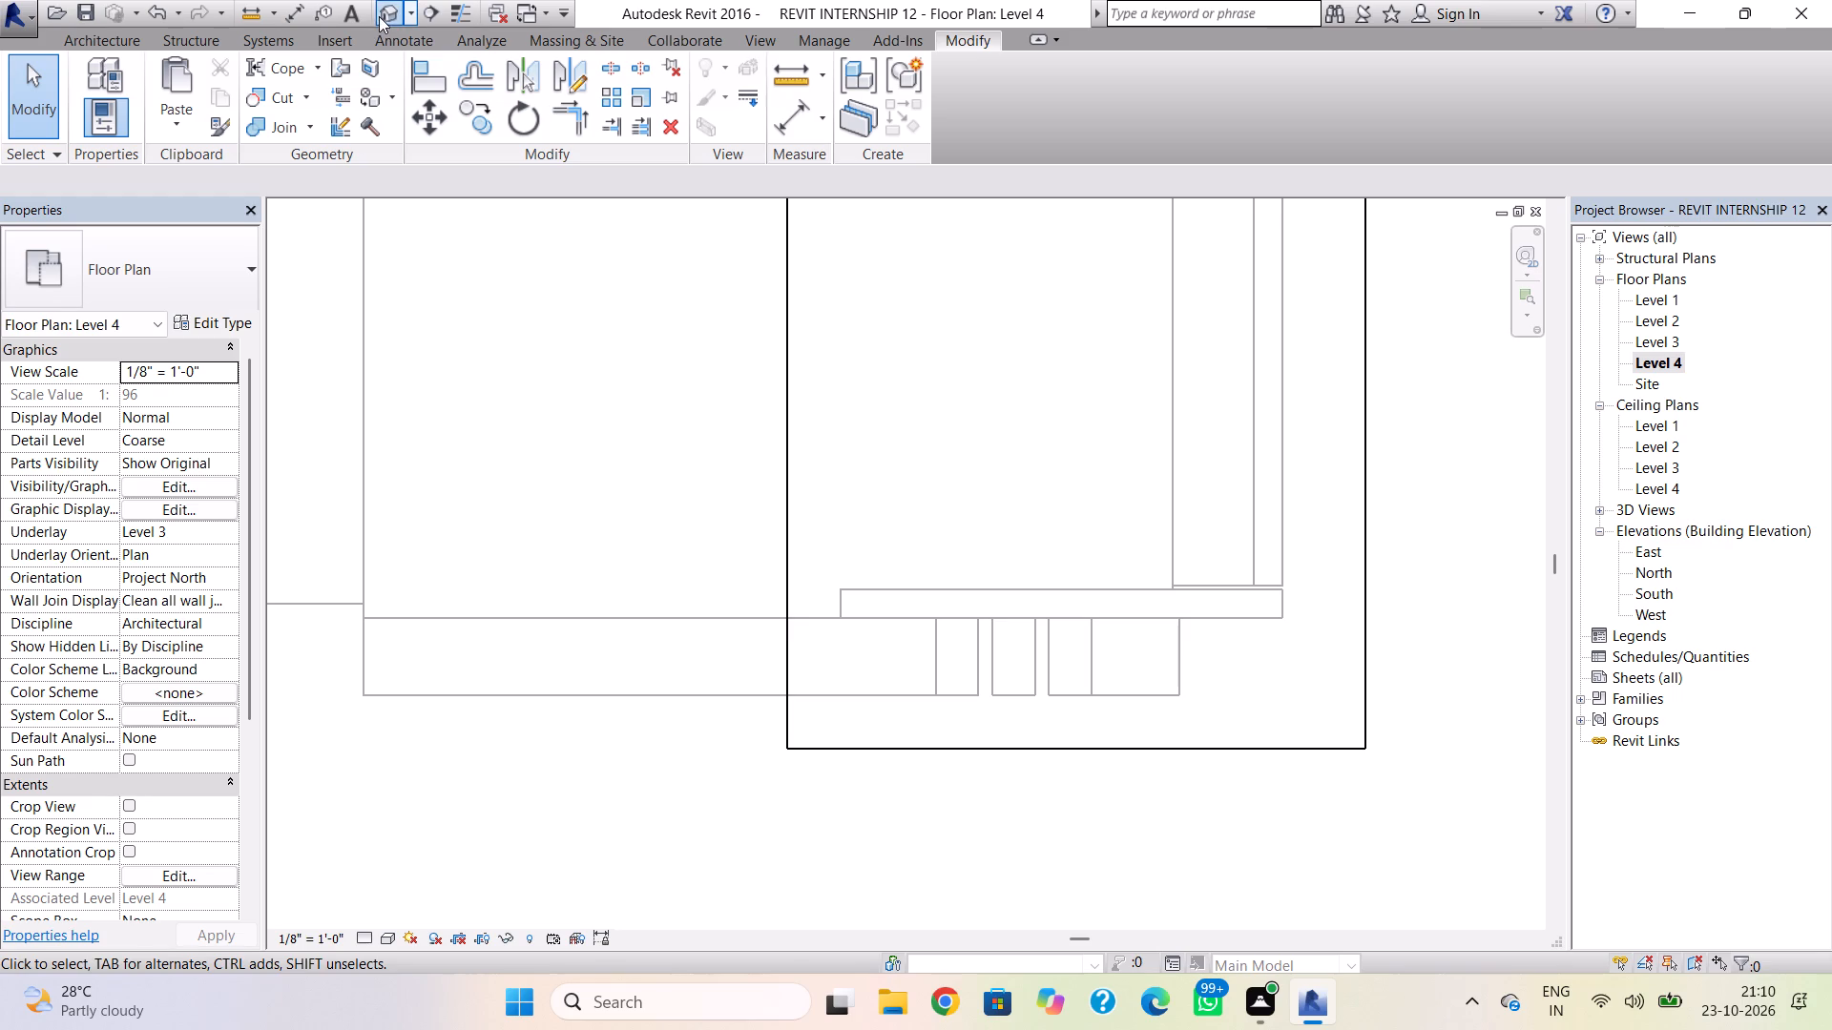
pyautogui.scroll(-4, 500, 411)
pyautogui.moveTo(530, 485); pyautogui.dragTo(697, 551, button='middle')
pyautogui.scroll(-1, 555, 501)
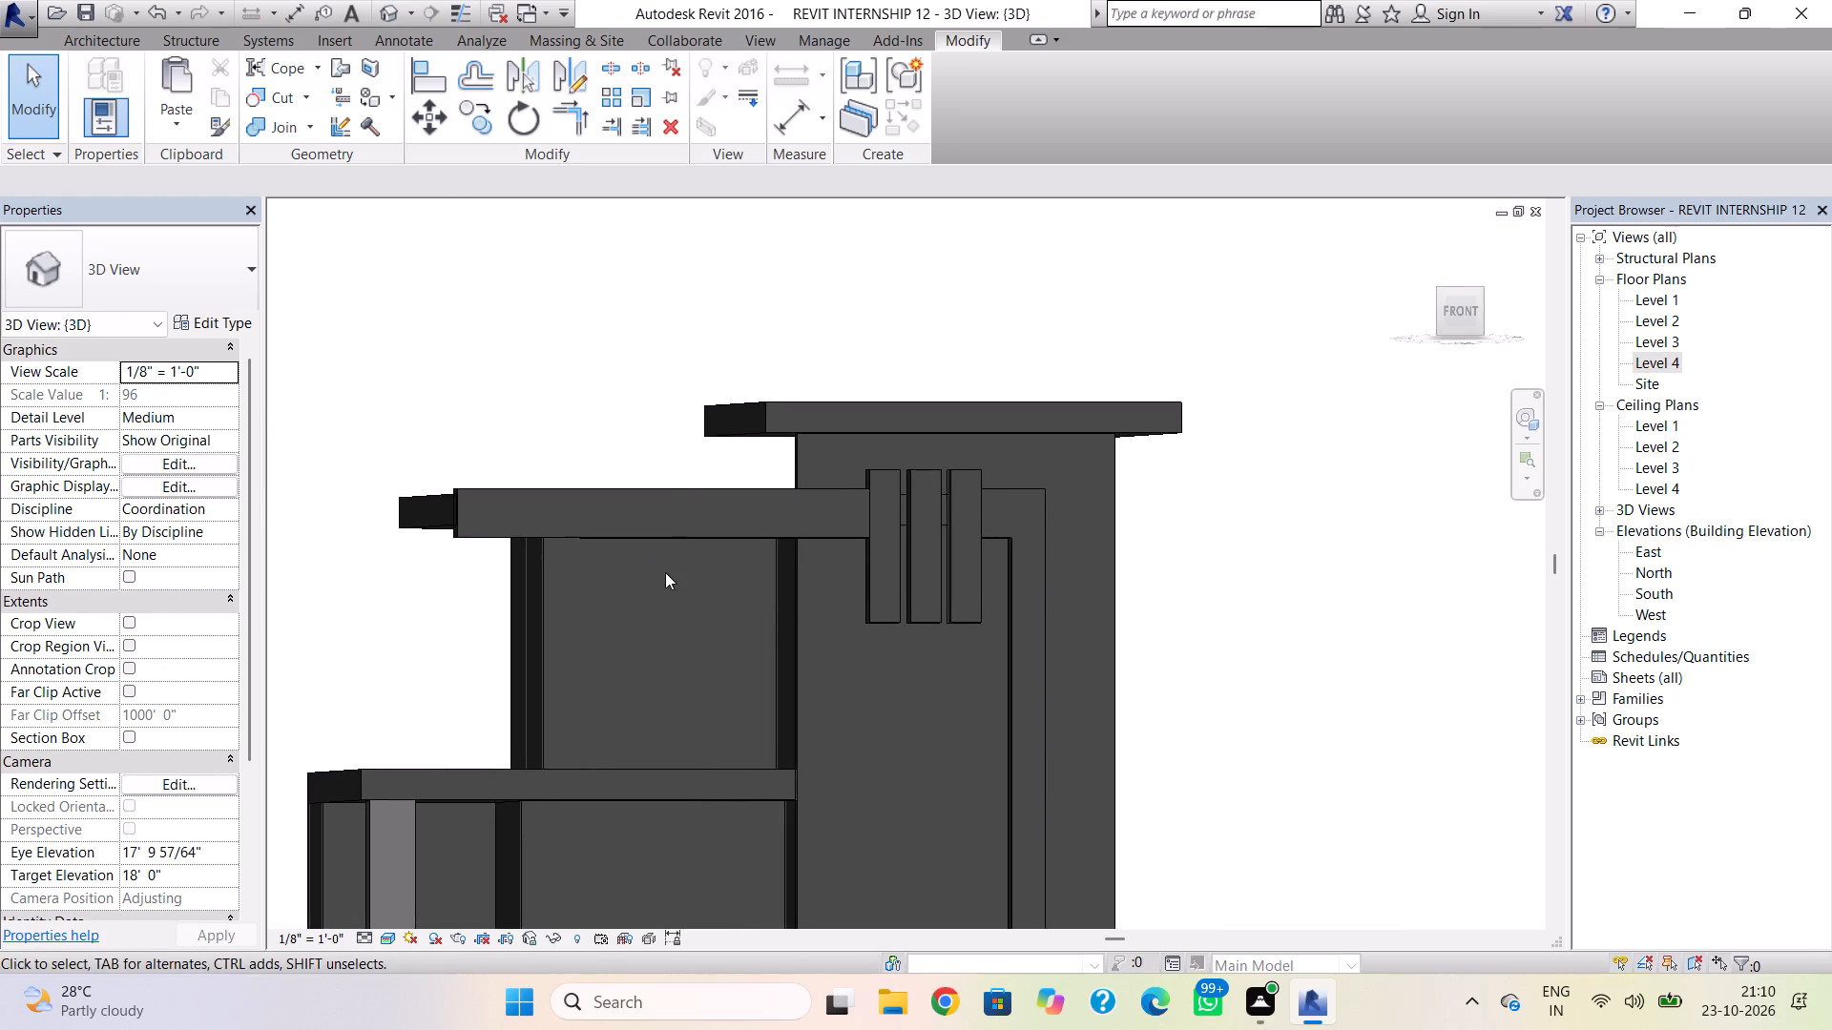
# Reopen the lower roof's footprint in the Level 4 plan, nudge the notch's back edge to about 1' 8" deep, and finish the sketch.
pyautogui.keyDown('shift'); pyautogui.moveTo(663, 572); pyautogui.dragTo(761, 653, button='right'); pyautogui.keyUp('shift')
pyautogui.doubleClick(590, 580)
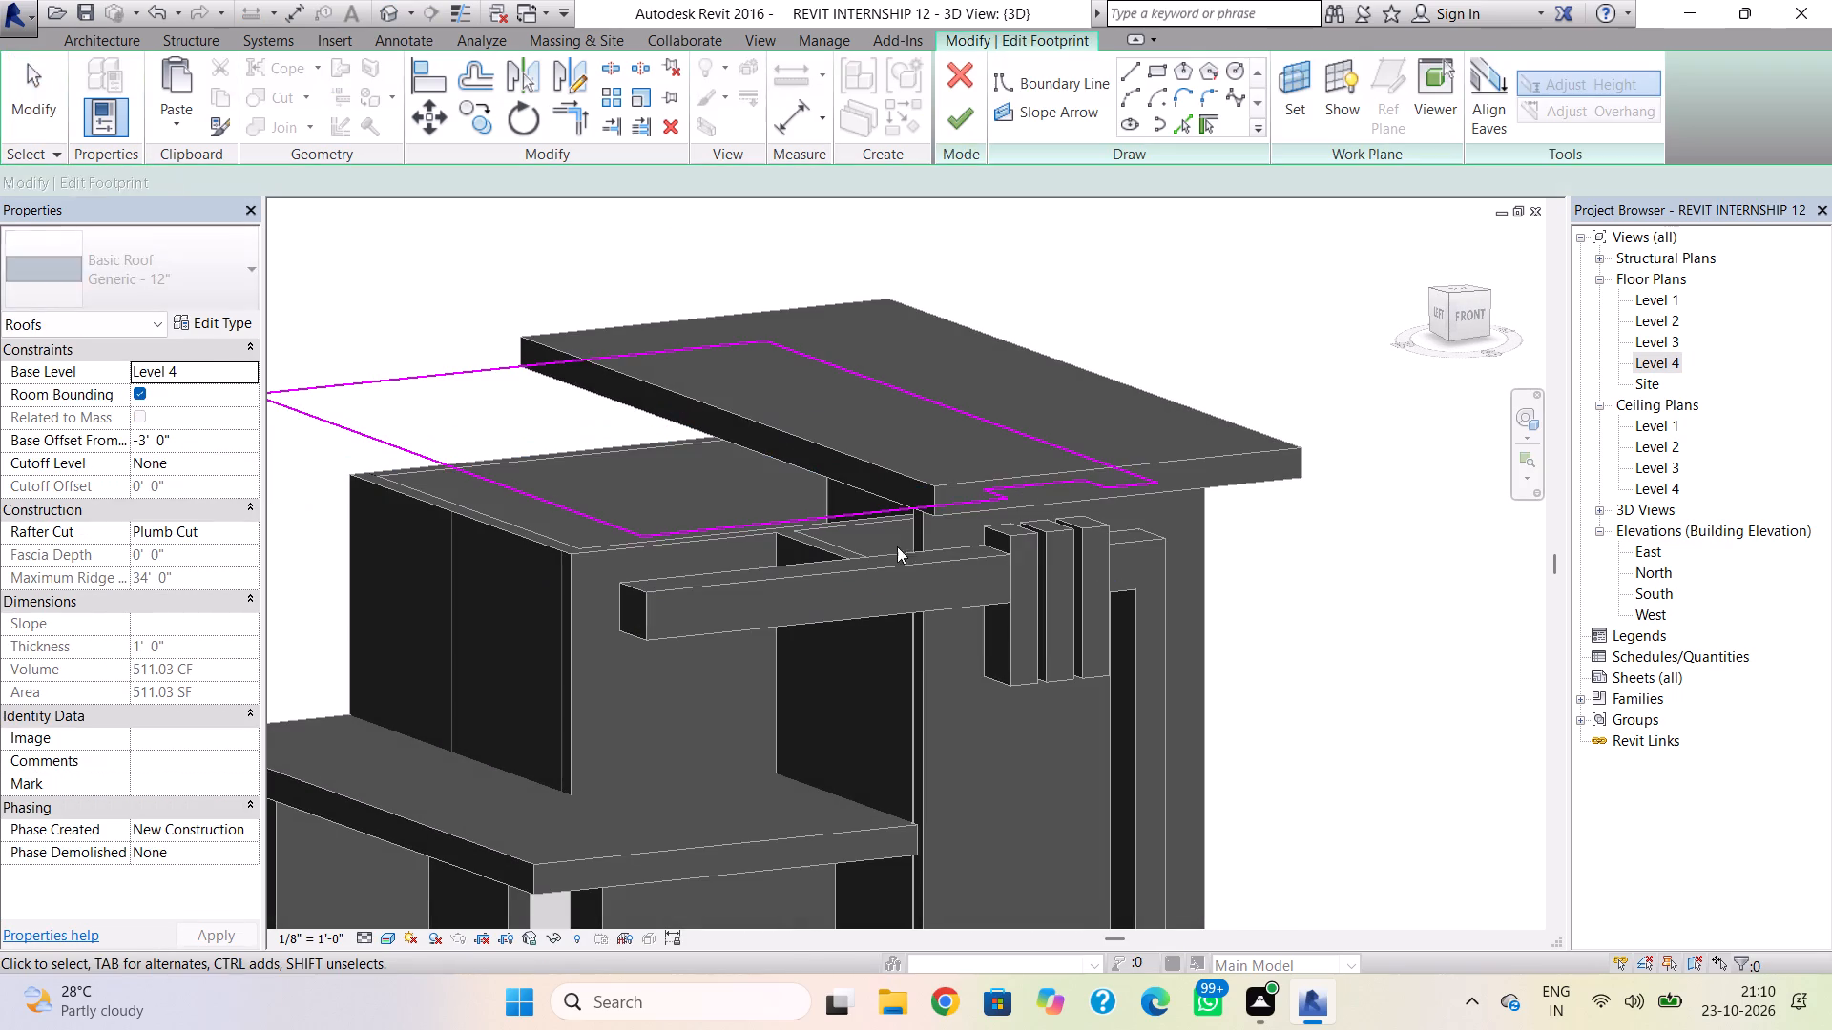
pyautogui.doubleClick(1640, 367)
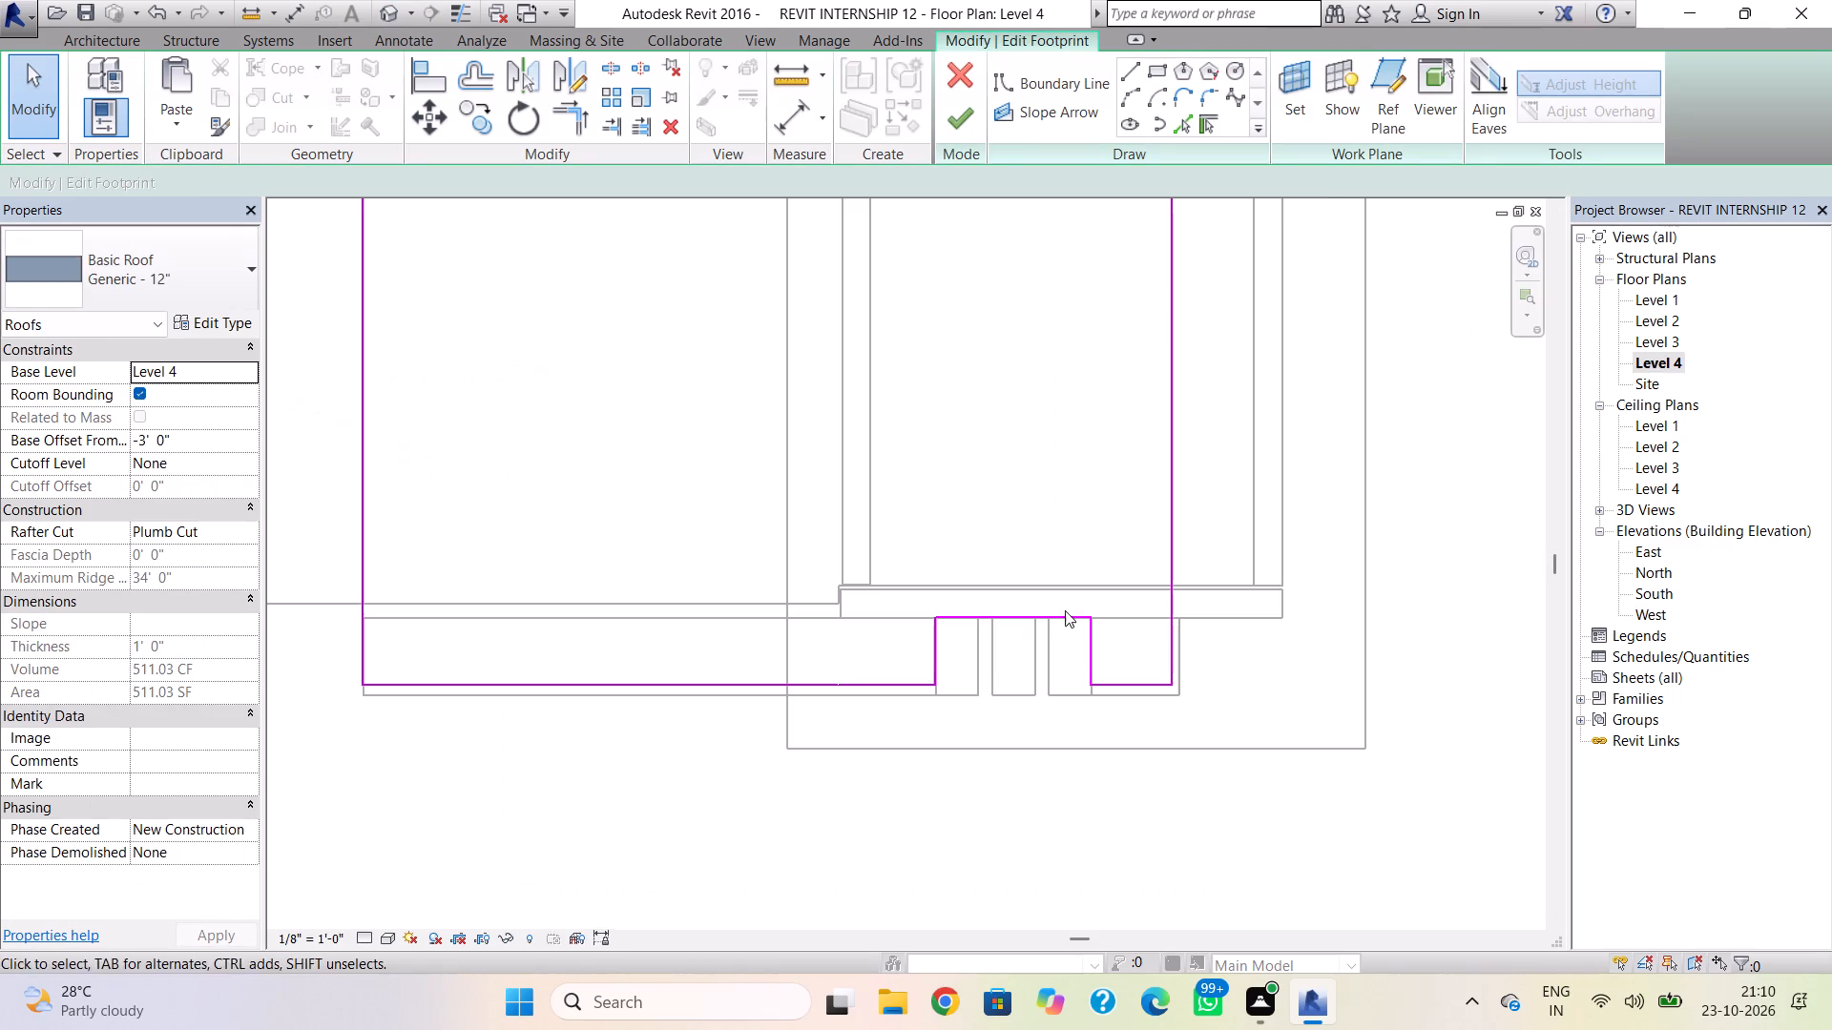
pyautogui.click(1014, 617)
pyautogui.scroll(4, 1014, 617)
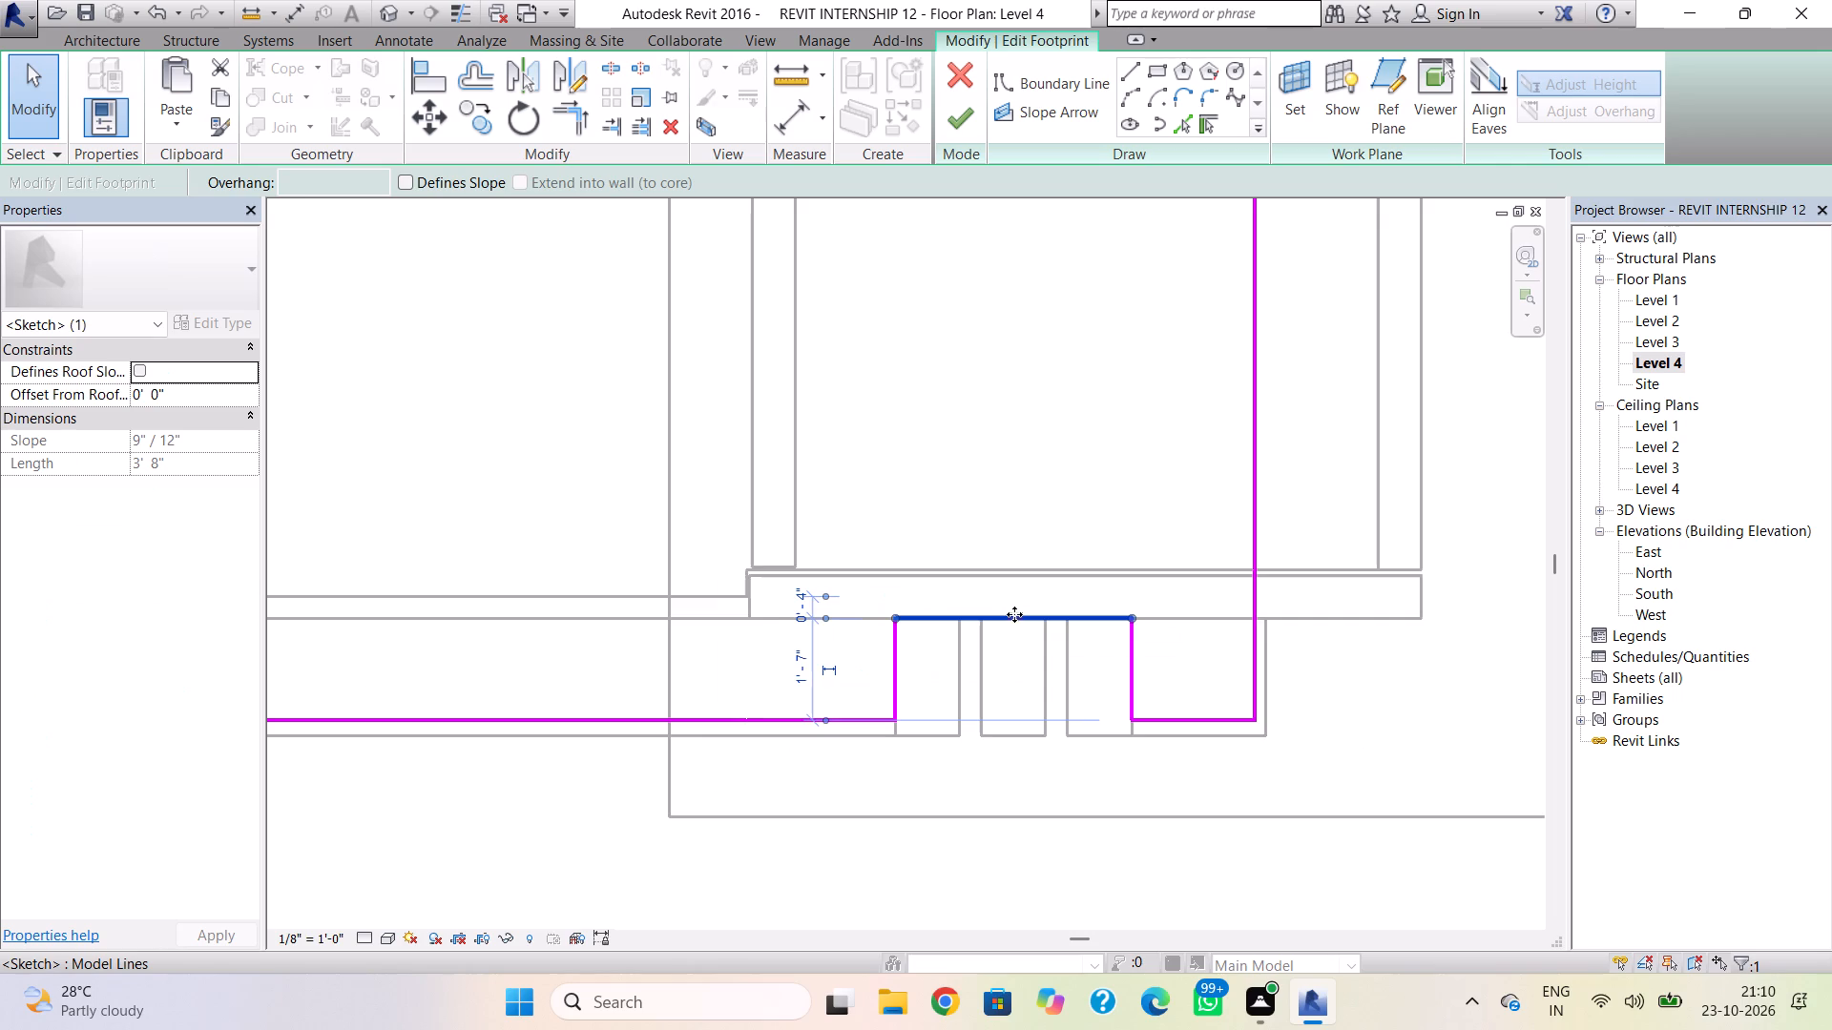
pyautogui.press('Up')
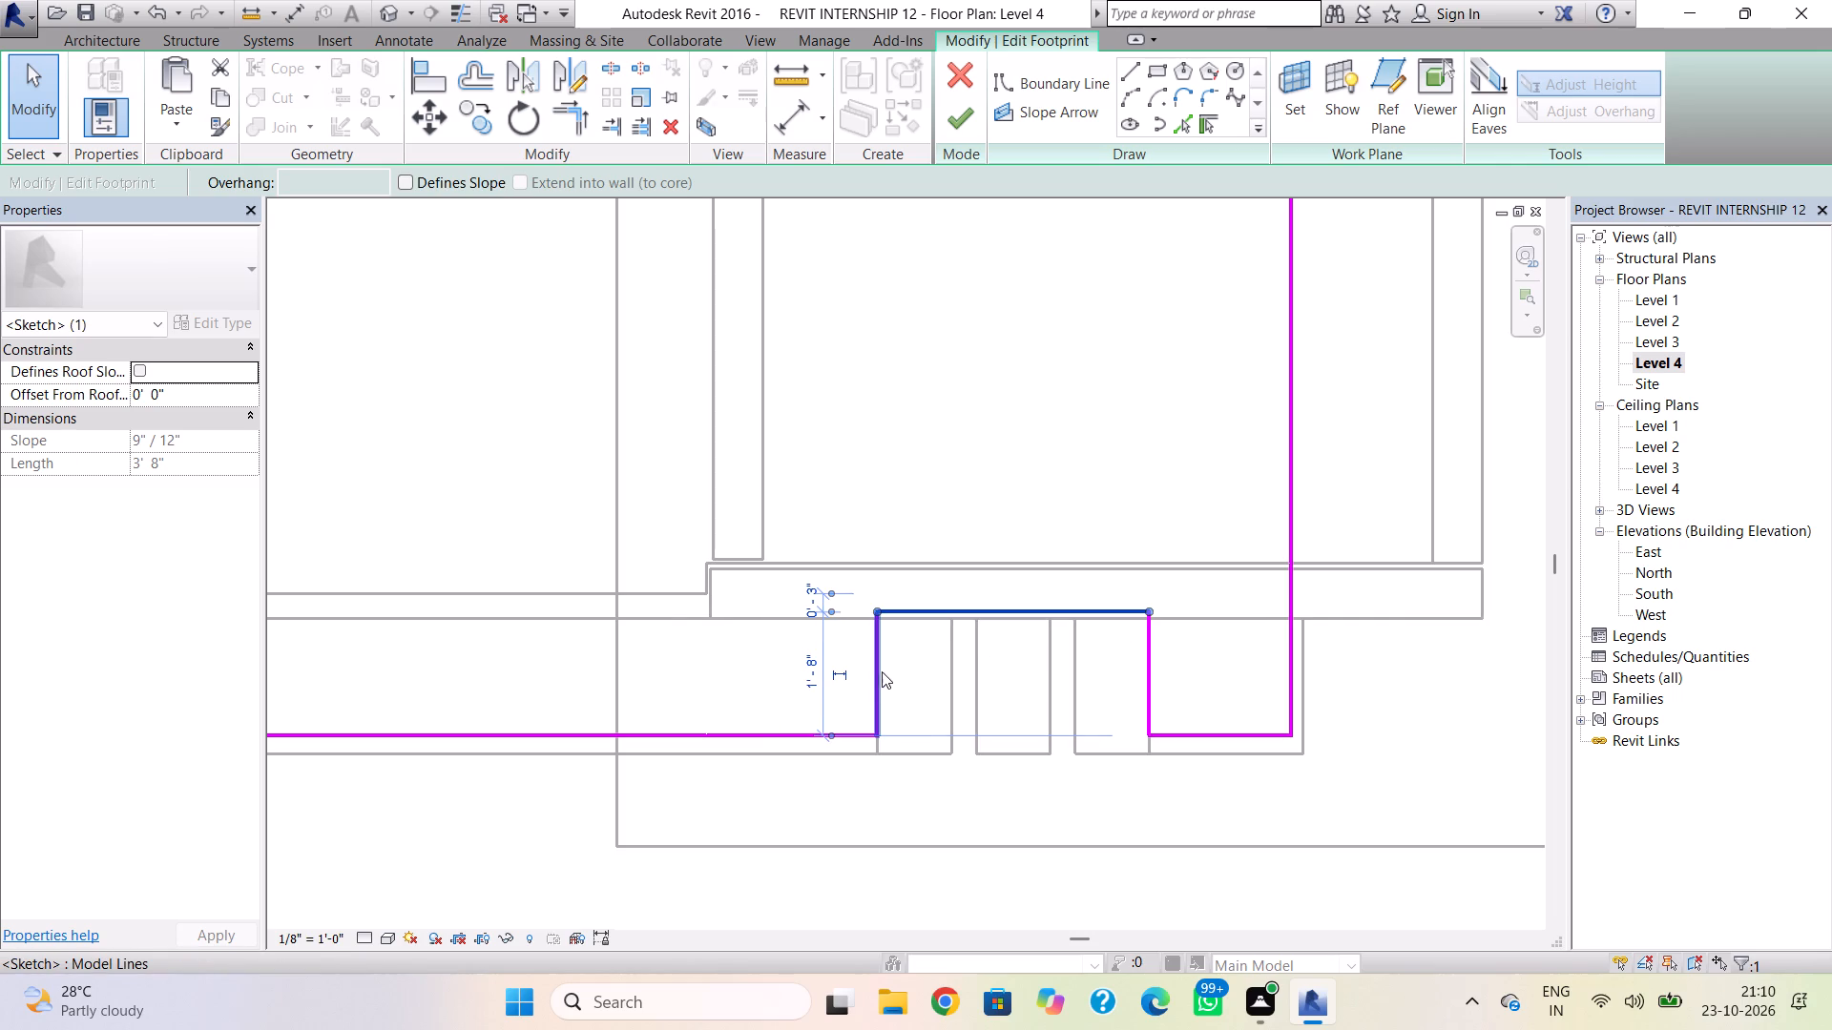
pyautogui.click(946, 119)
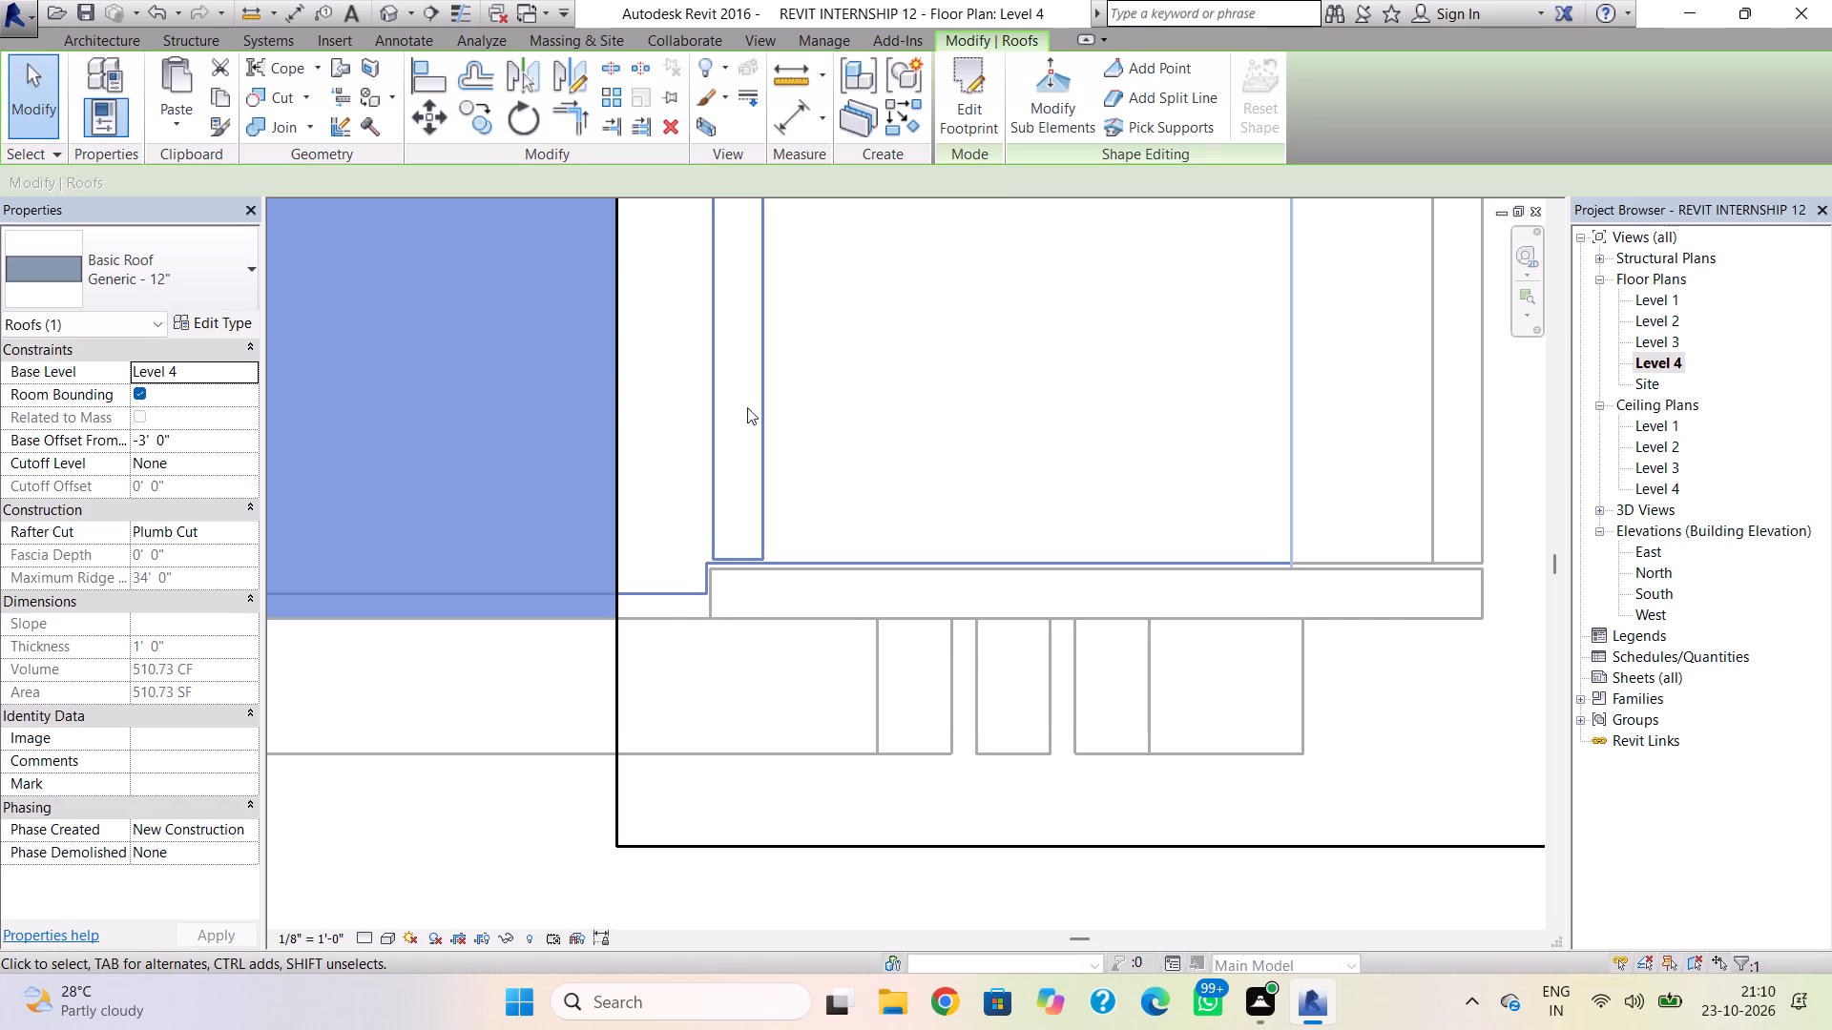
# Examine the gaps between the strips and the adjusted roof notch in 3D from the front and the corner.
pyautogui.click(379, 12)
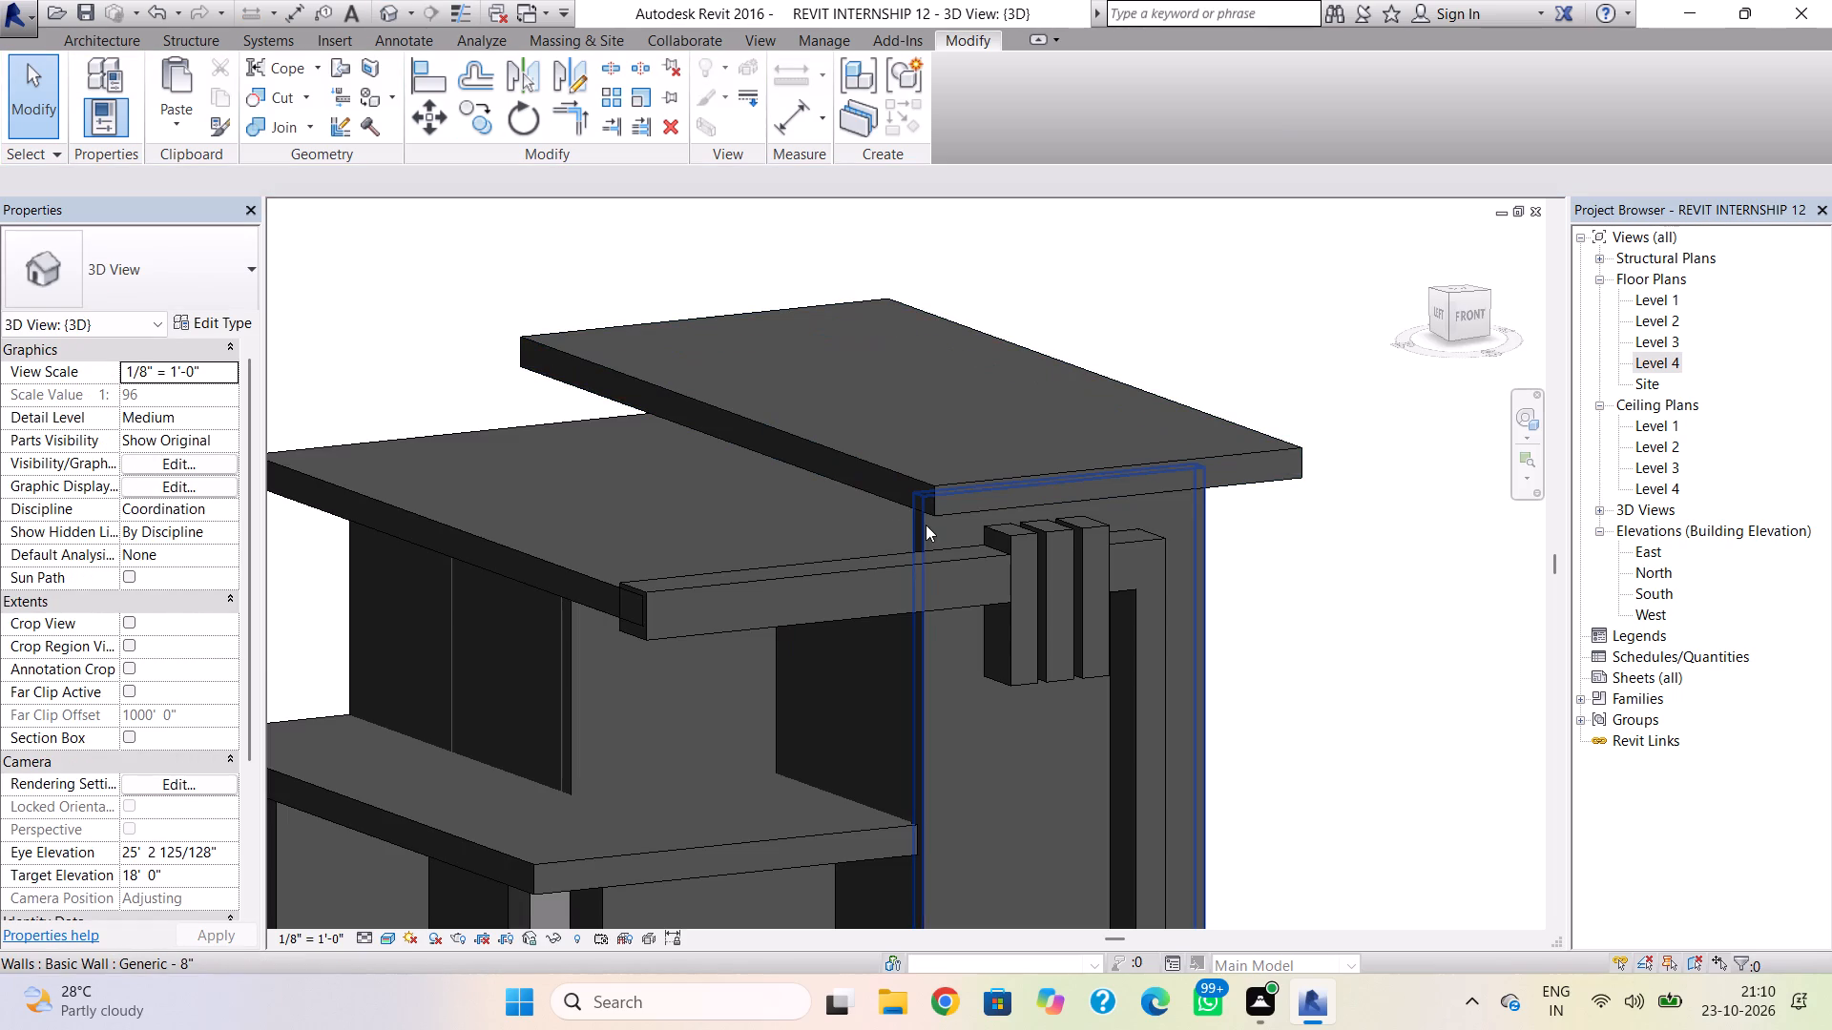
pyautogui.keyDown('shift'); pyautogui.moveTo(933, 534); pyautogui.dragTo(833, 478, button='right'); pyautogui.keyUp('shift')
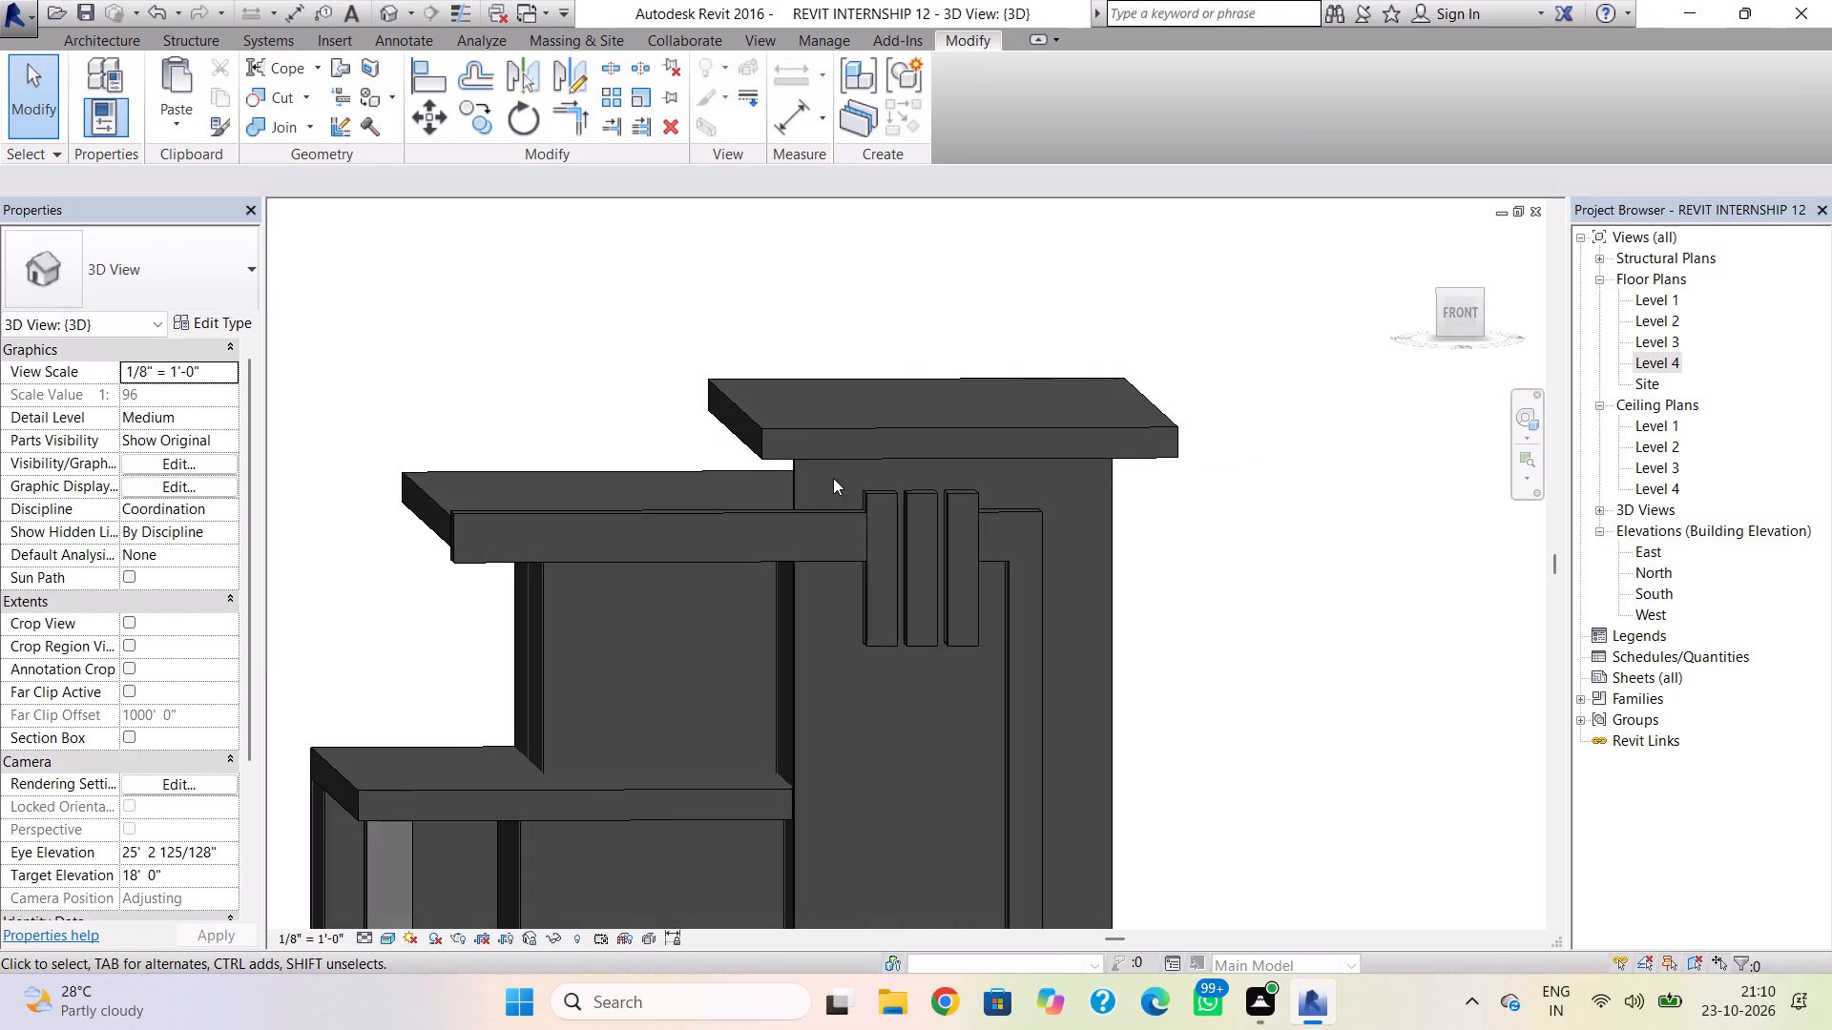
pyautogui.click(894, 545)
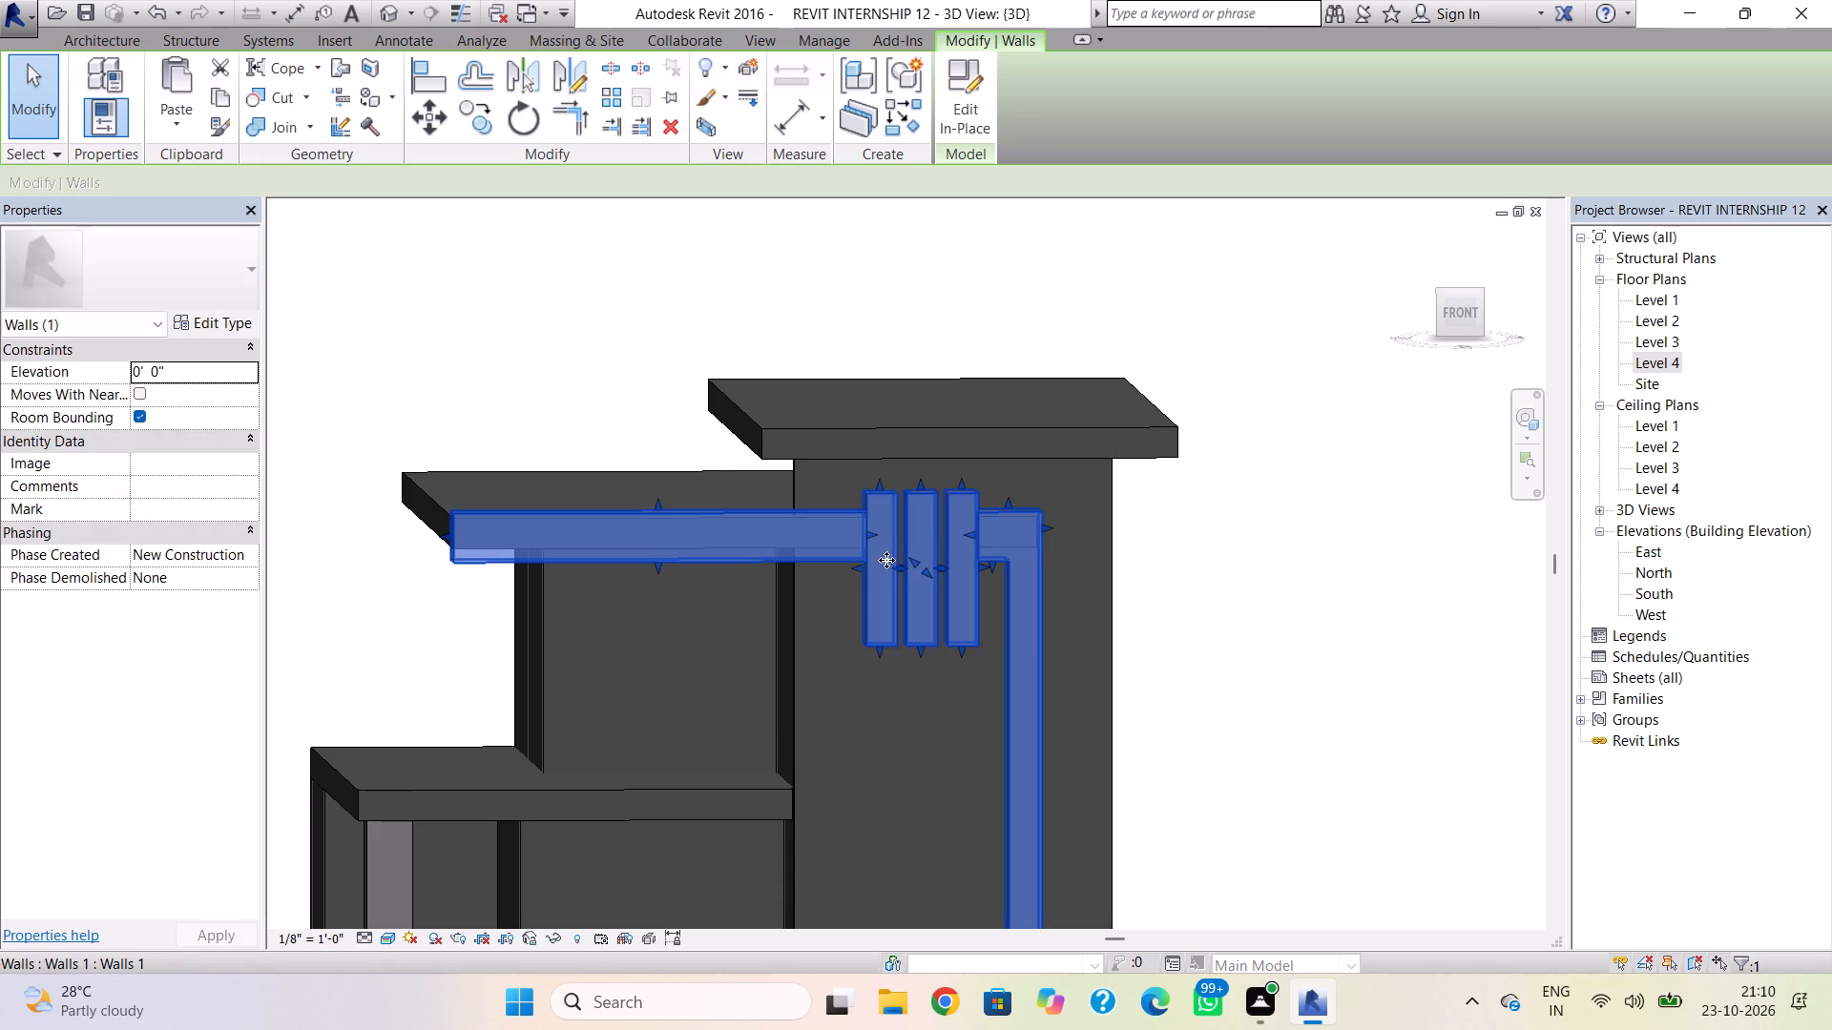
pyautogui.press('Escape')
pyautogui.keyDown('shift'); pyautogui.moveTo(849, 585); pyautogui.dragTo(989, 604, button='right'); pyautogui.keyUp('shift')
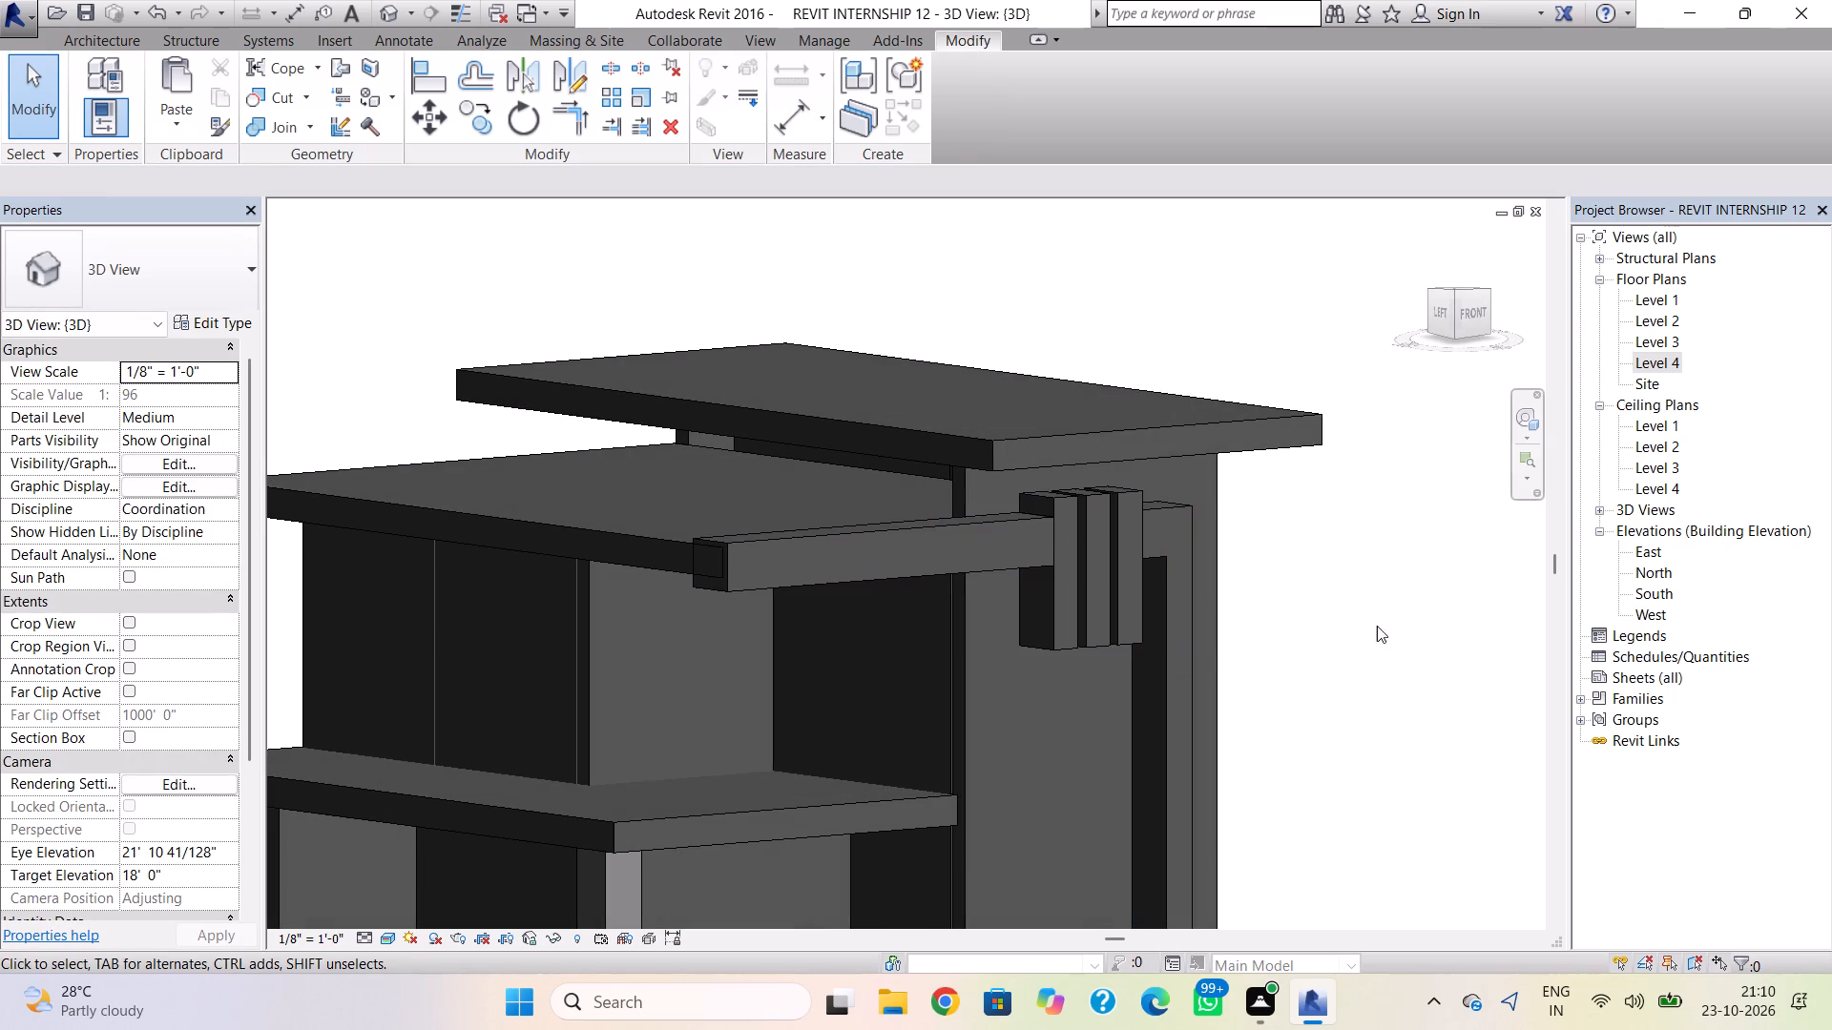
# Make the L-shaped front frame shallower by pulling its back face forward and its front face slightly back.
pyautogui.click(1404, 618)
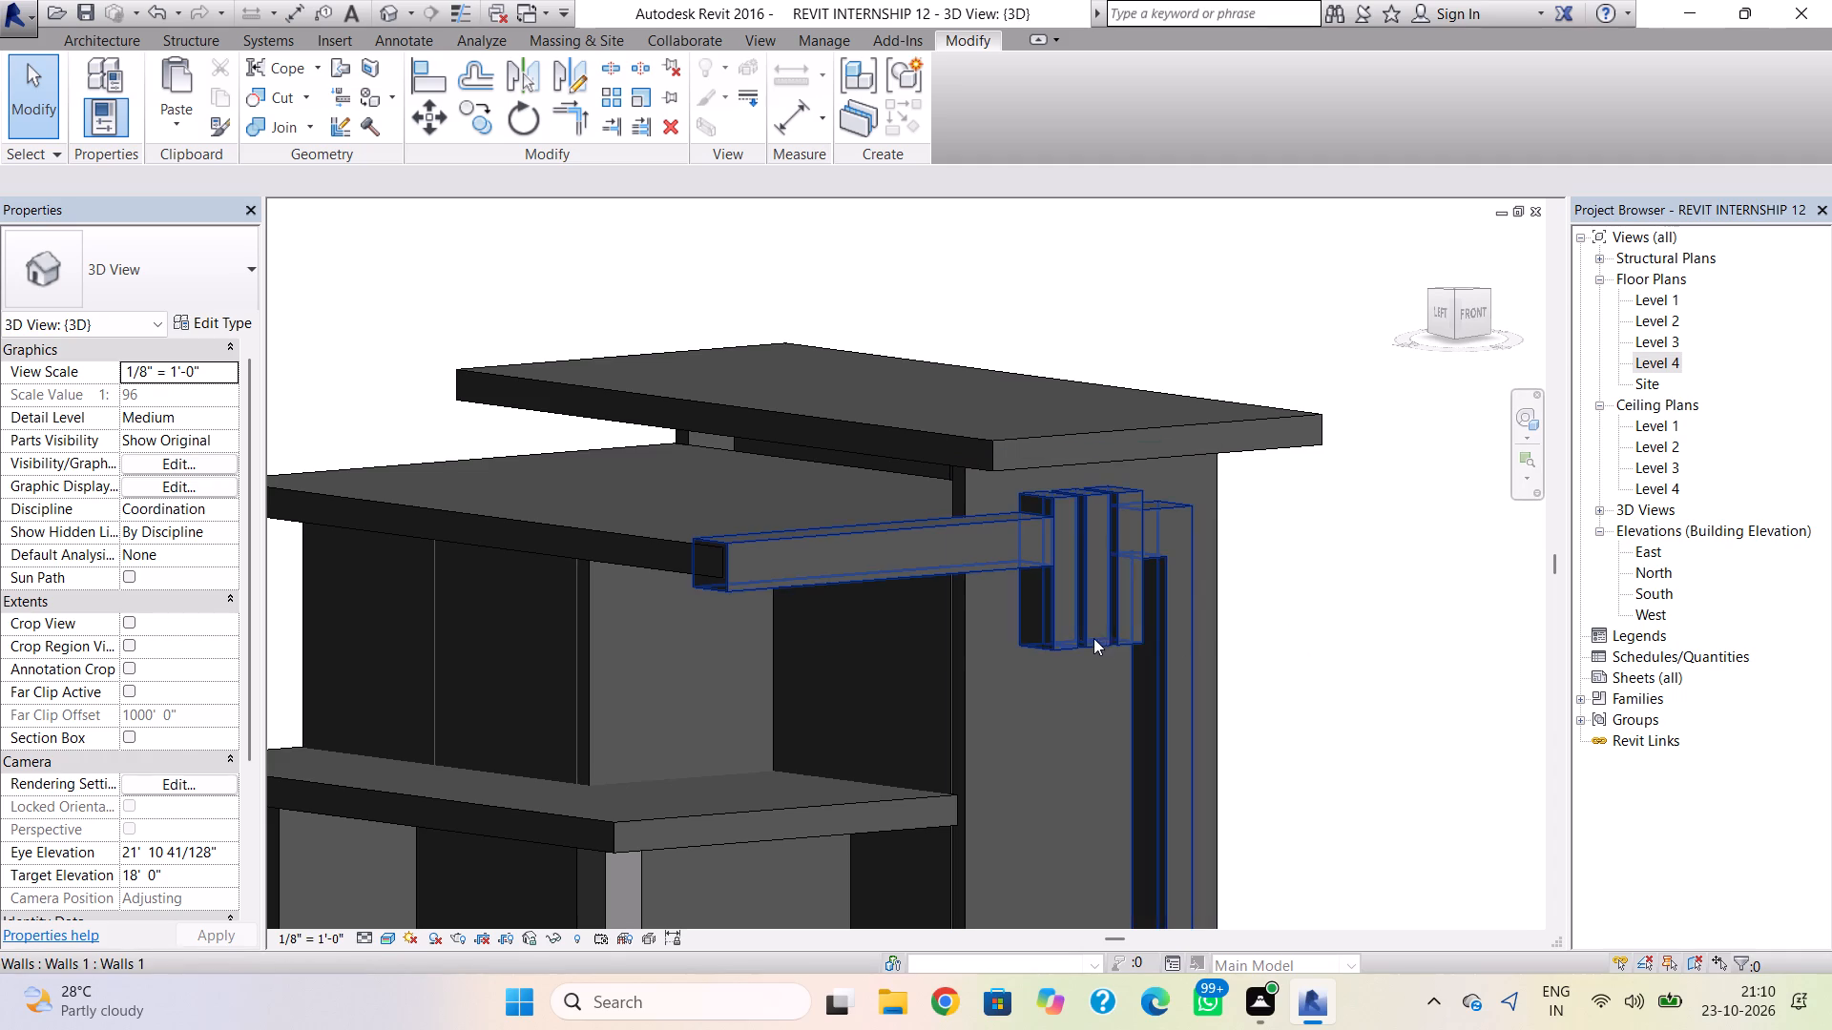
pyautogui.scroll(7, 1066, 634)
pyautogui.click(1048, 618)
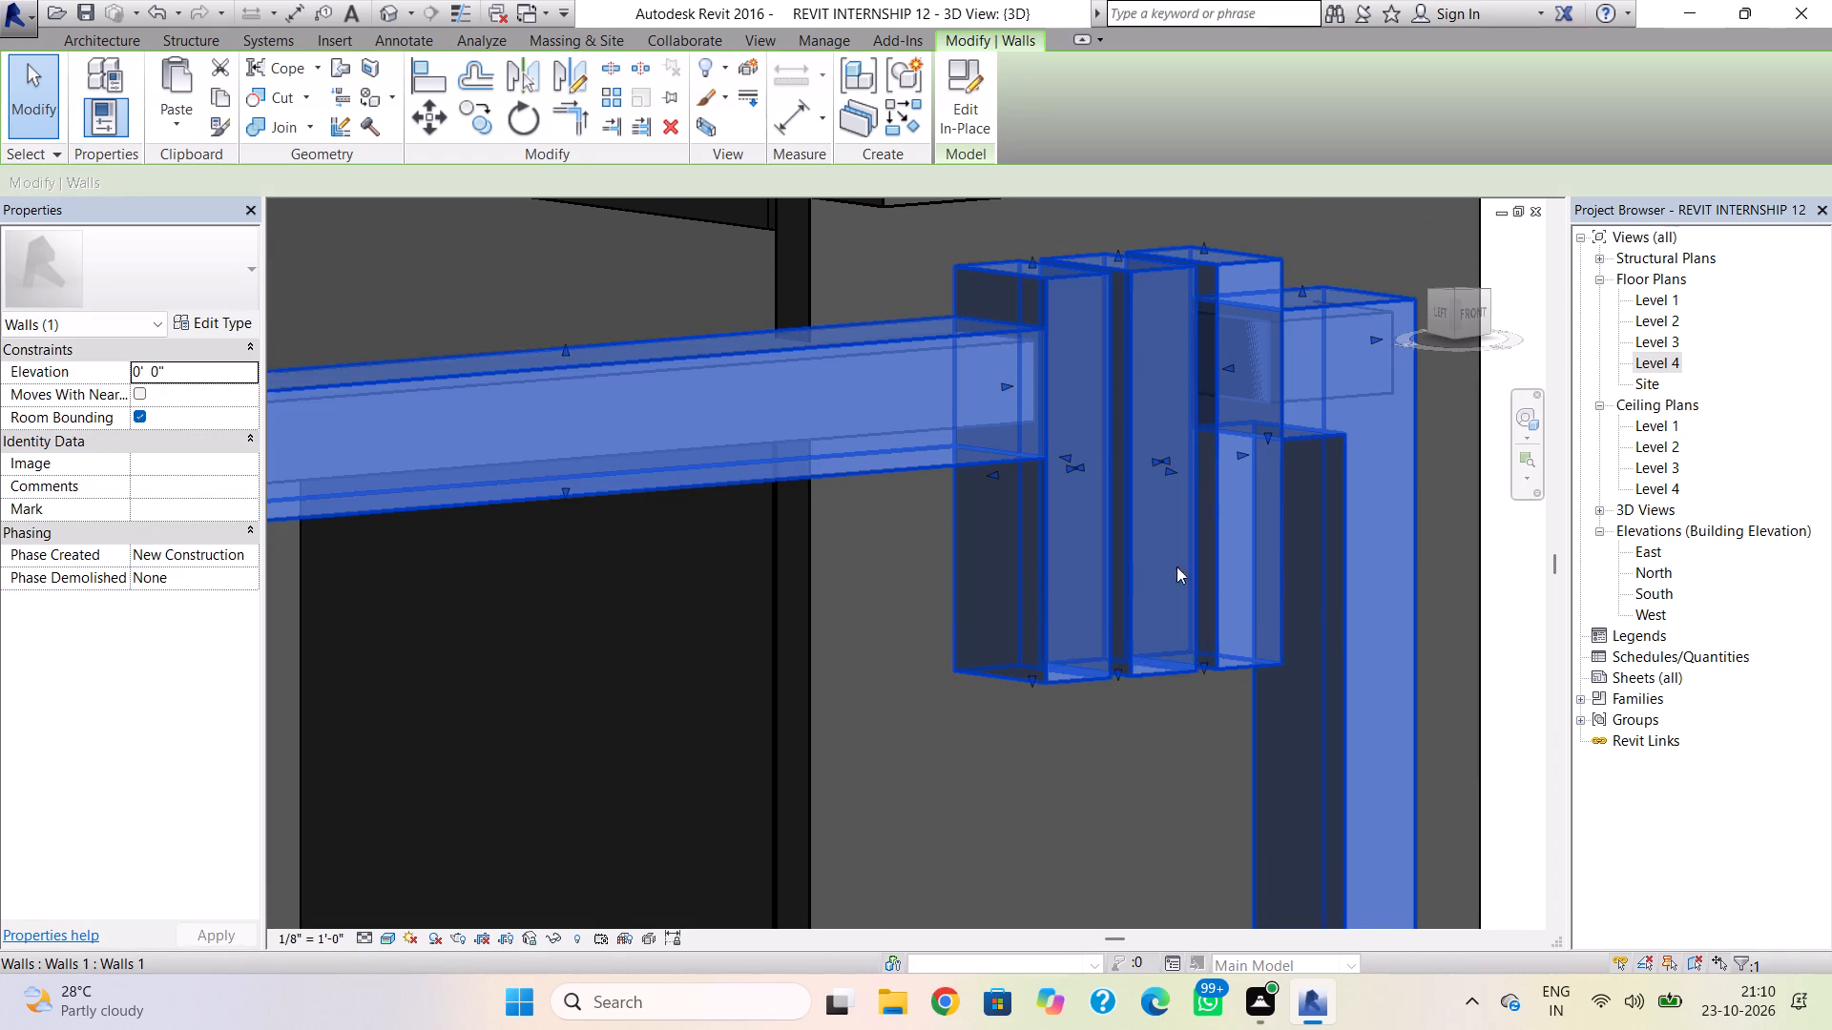
pyautogui.press('Escape')
pyautogui.scroll(-4, 1112, 591)
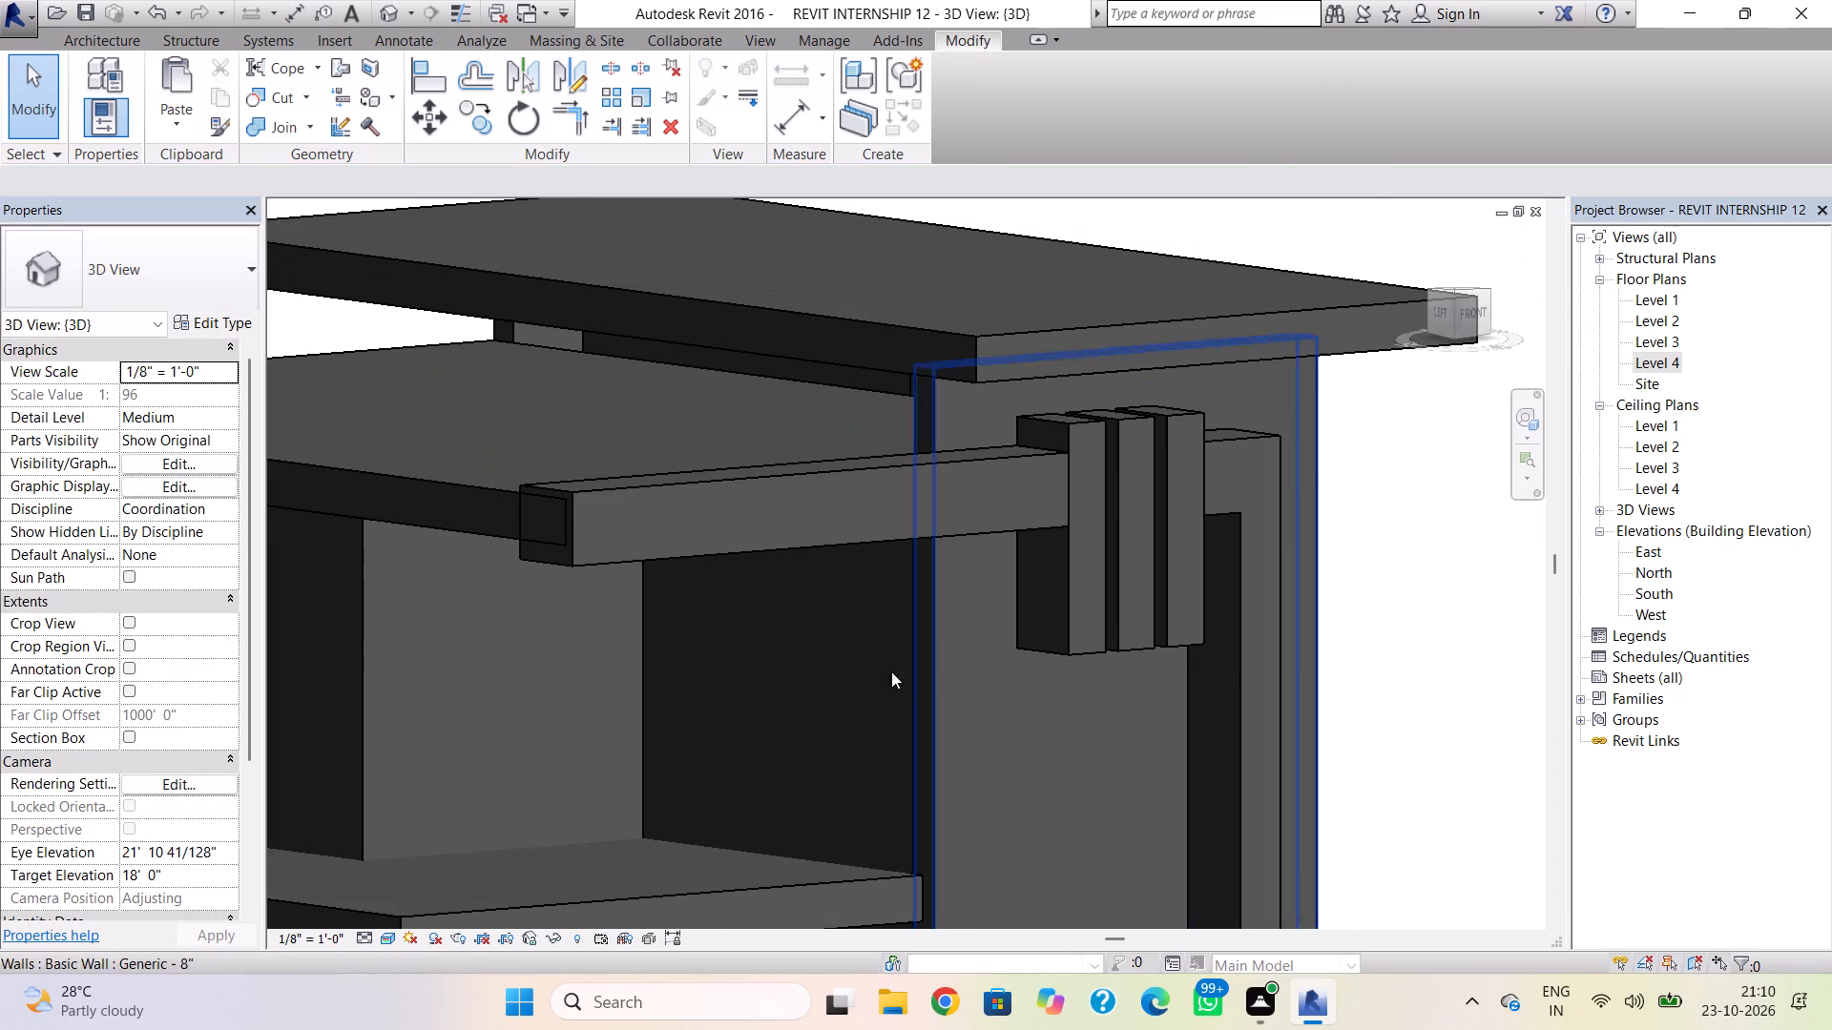
pyautogui.keyDown('shift'); pyautogui.moveTo(849, 666); pyautogui.dragTo(992, 667, button='right'); pyautogui.keyUp('shift')
pyautogui.click(952, 551)
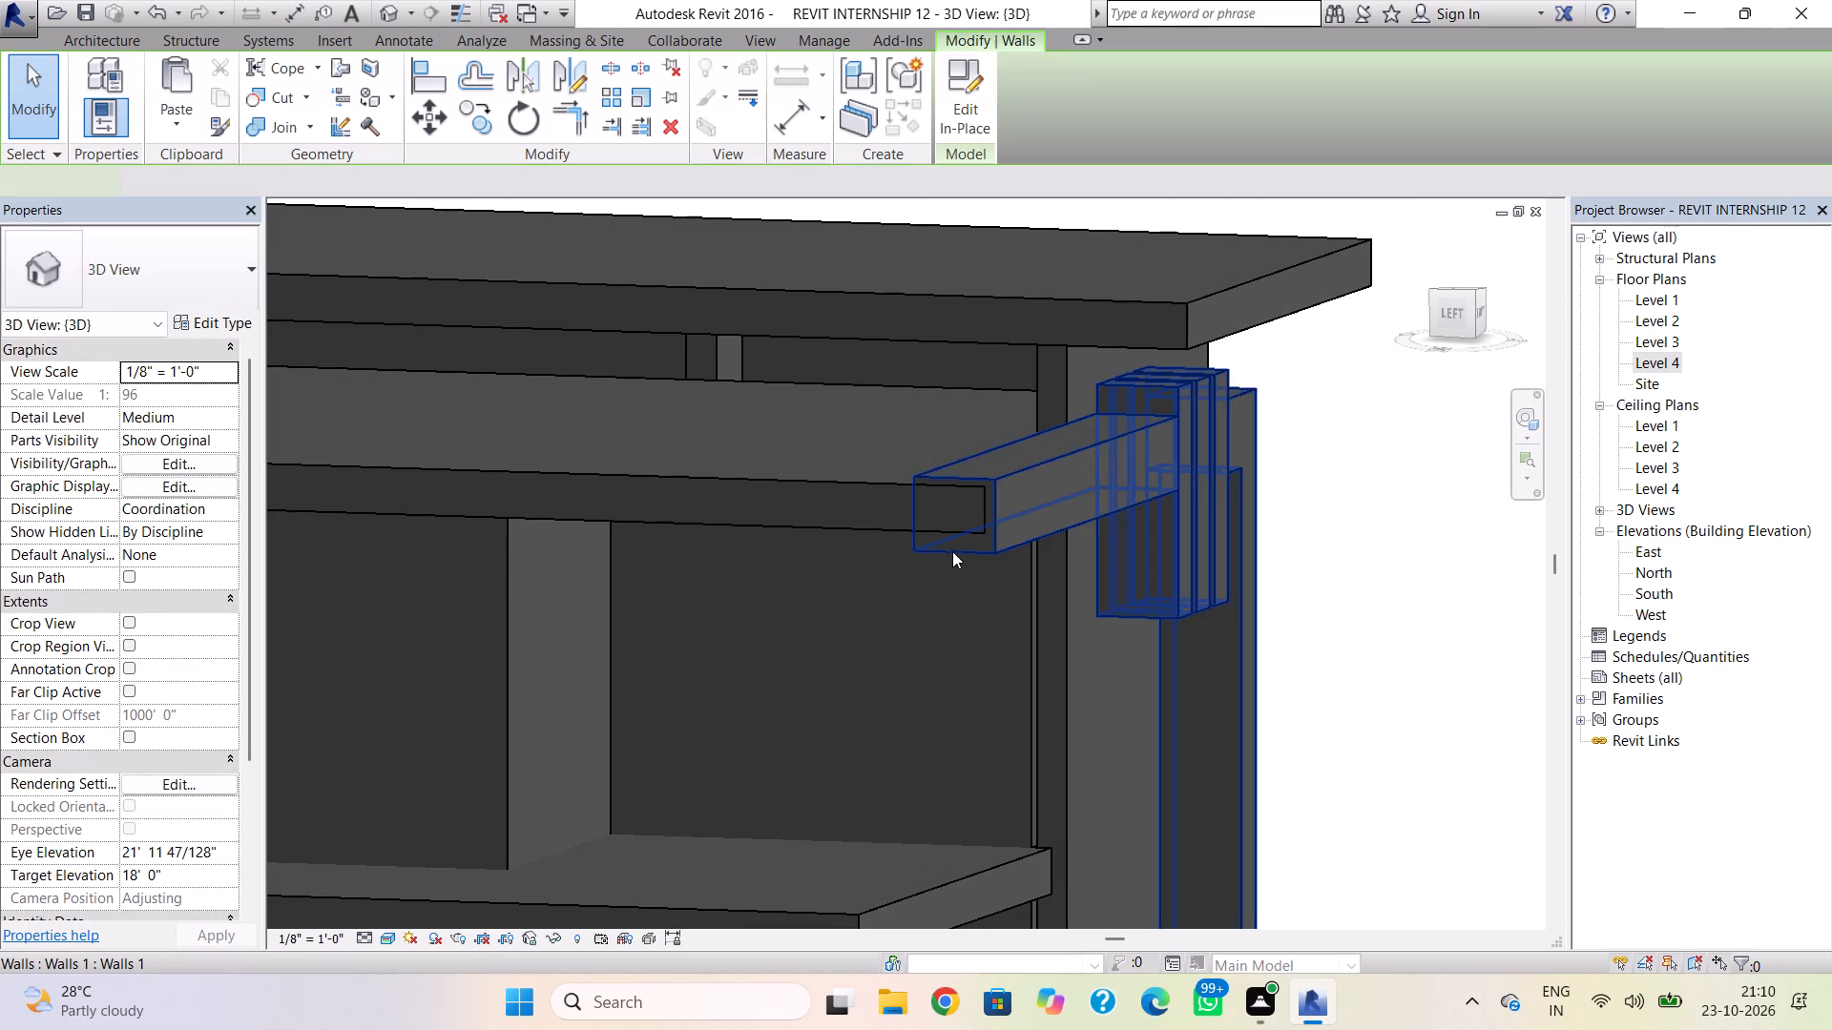
pyautogui.scroll(-3, 1008, 650)
pyautogui.moveTo(1010, 662); pyautogui.dragTo(986, 499, button='middle')
pyautogui.moveTo(1023, 738); pyautogui.dragTo(1018, 620, button='middle')
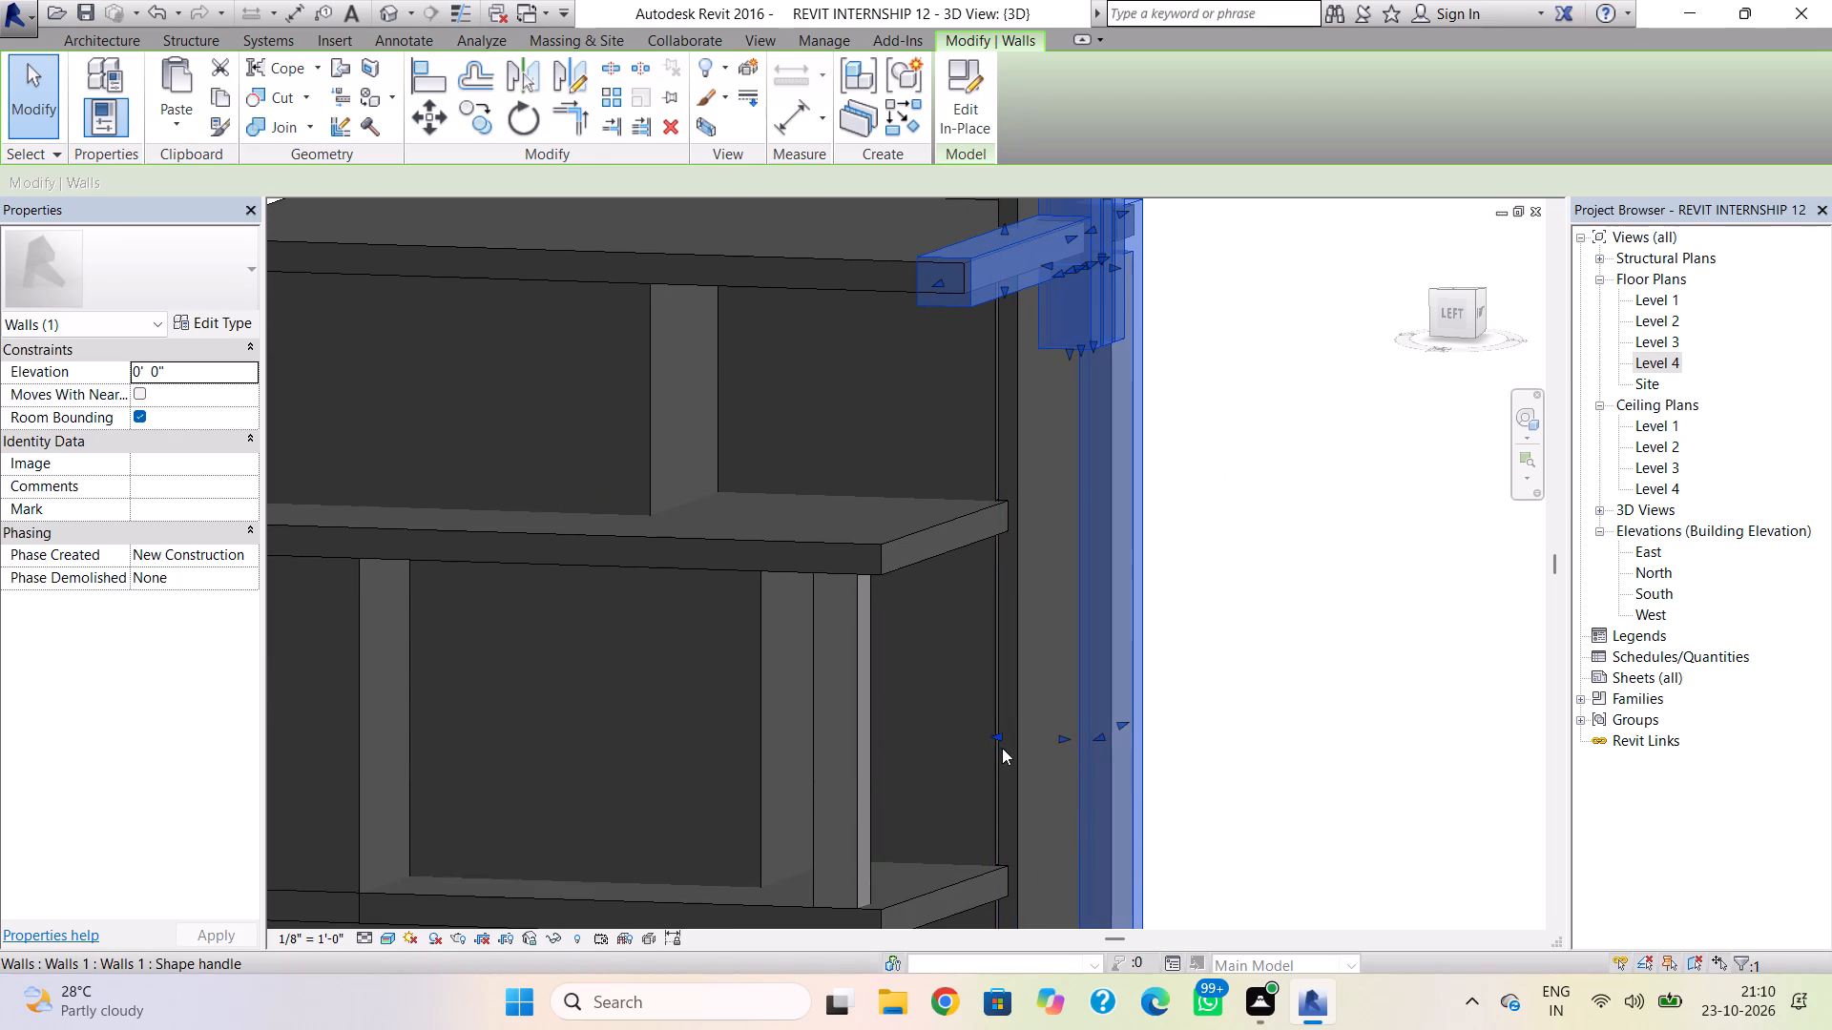
pyautogui.moveTo(997, 735); pyautogui.dragTo(1020, 737)
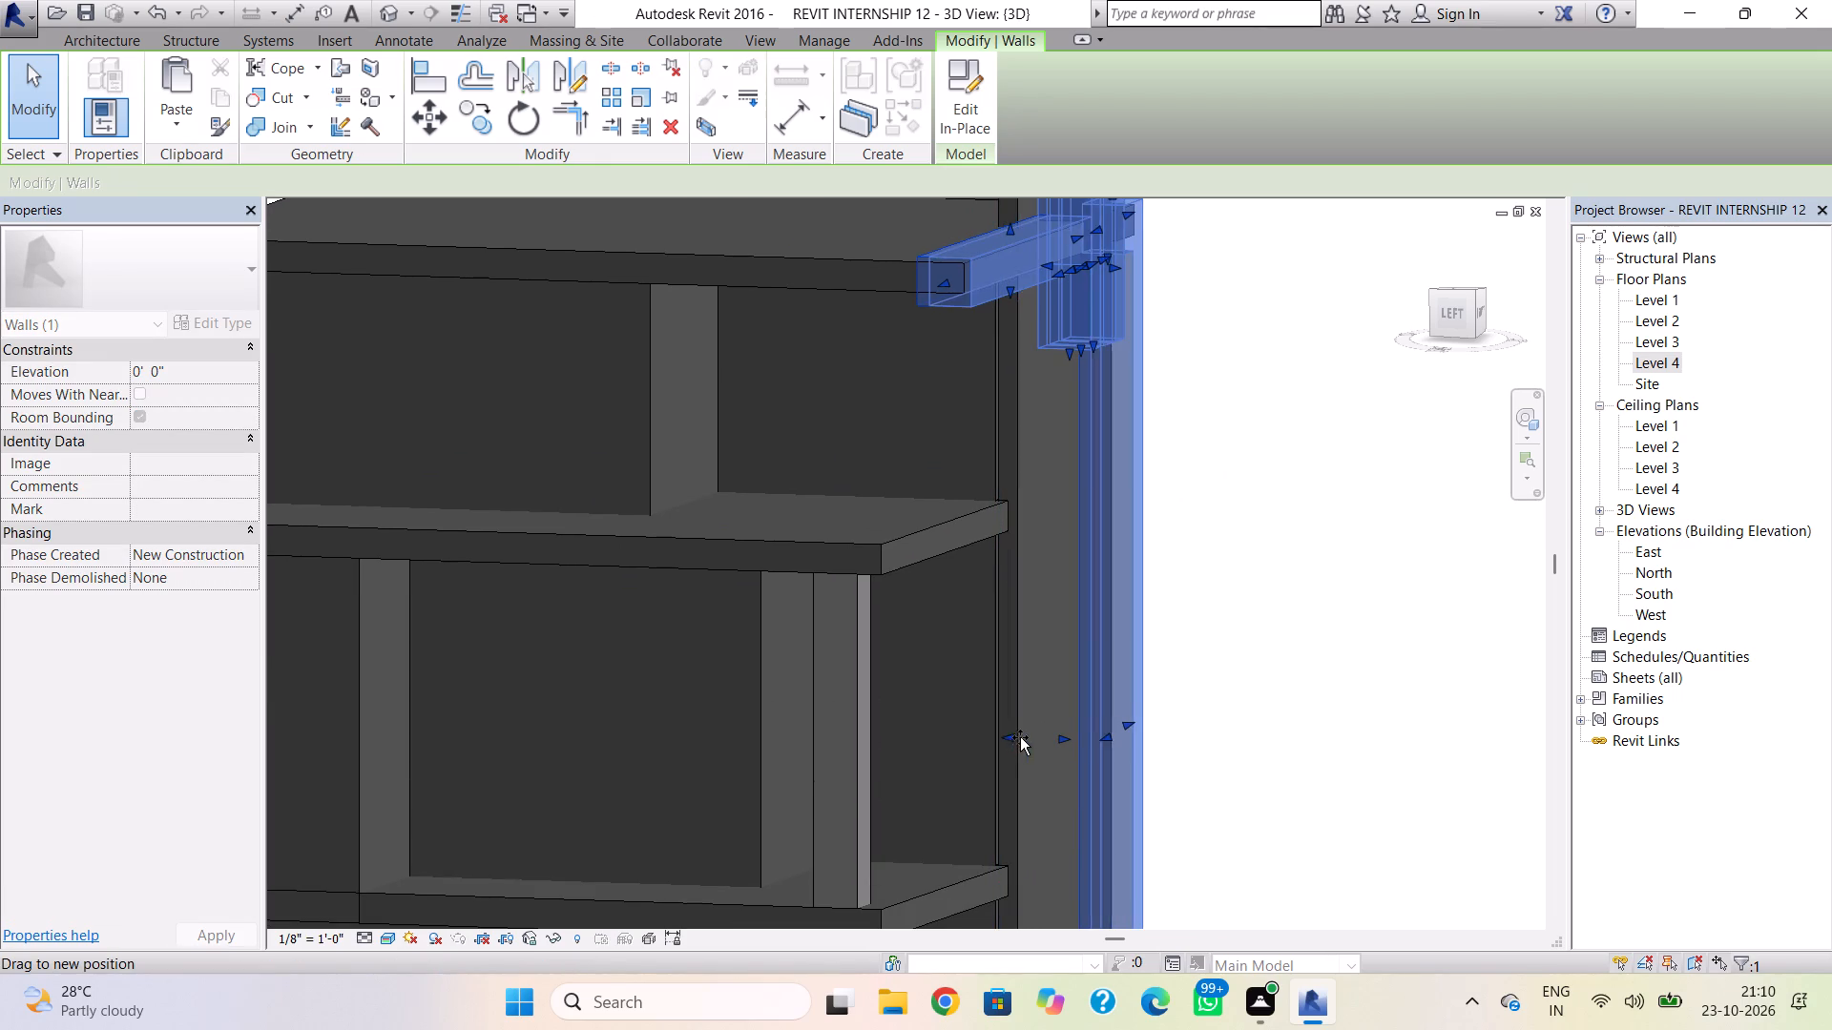
pyautogui.moveTo(1020, 737); pyautogui.dragTo(1022, 737)
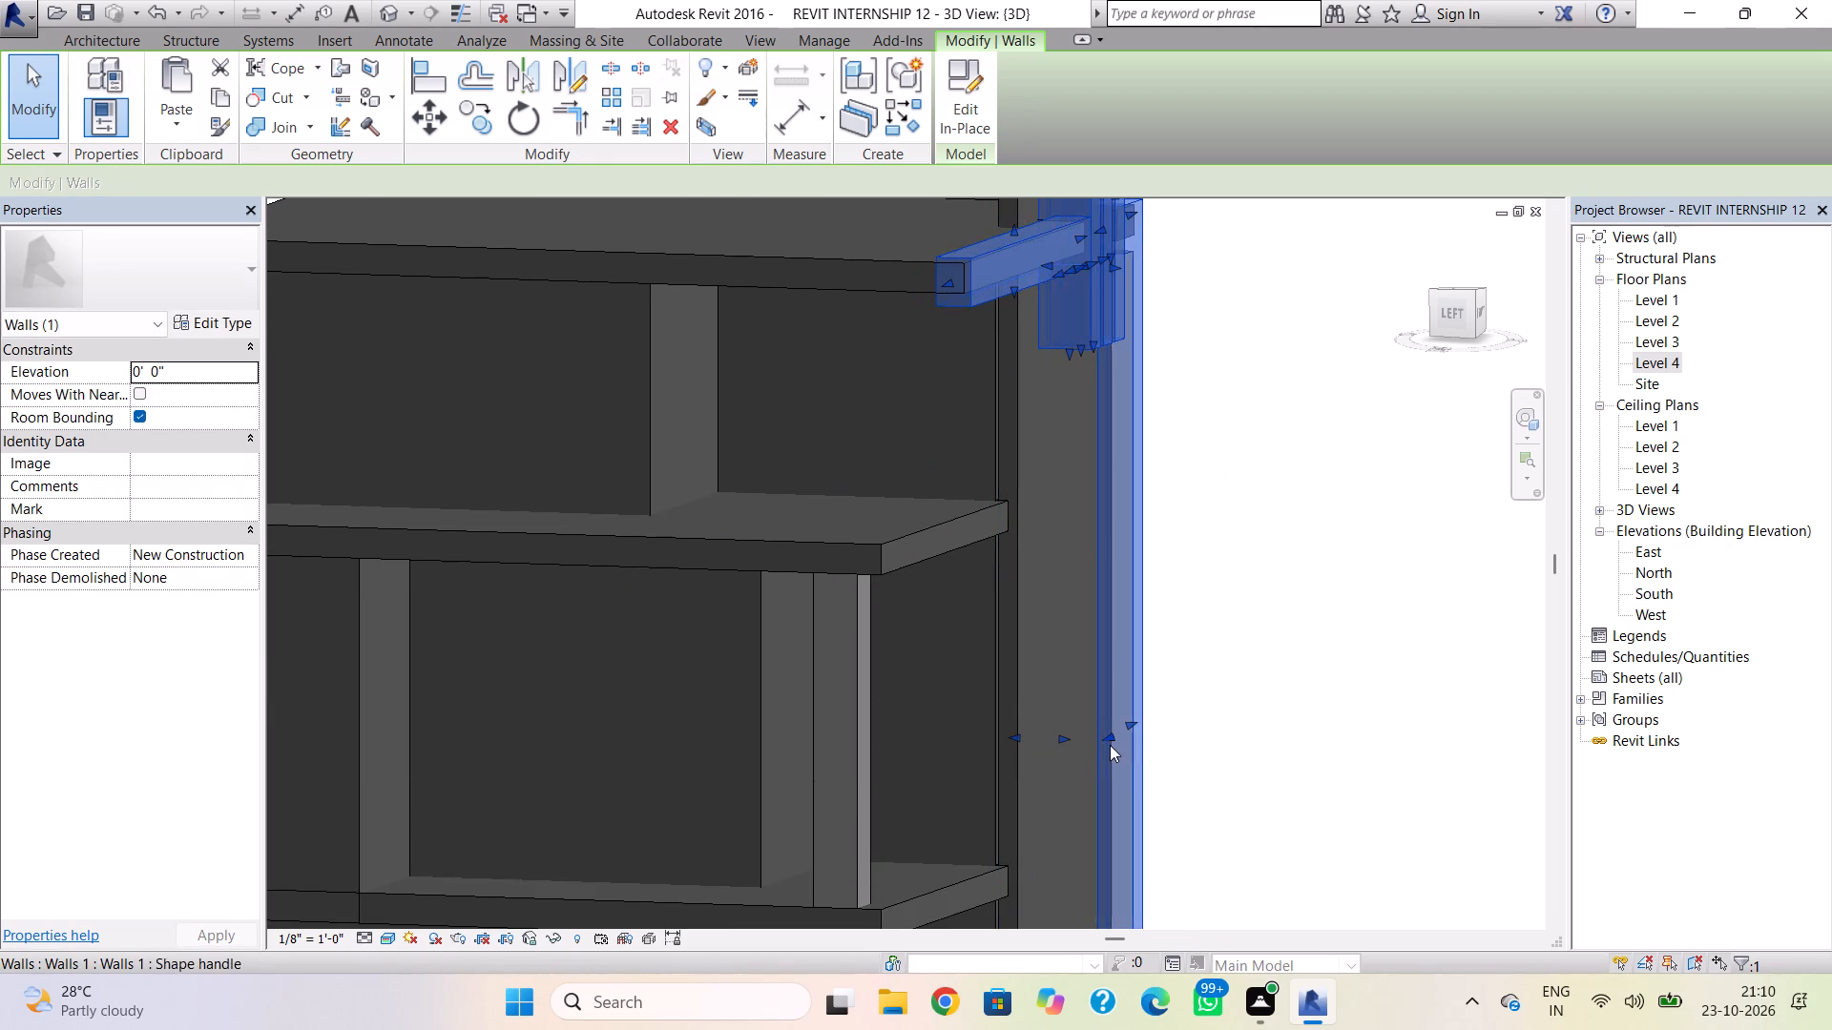
pyautogui.moveTo(1065, 738); pyautogui.dragTo(1051, 736)
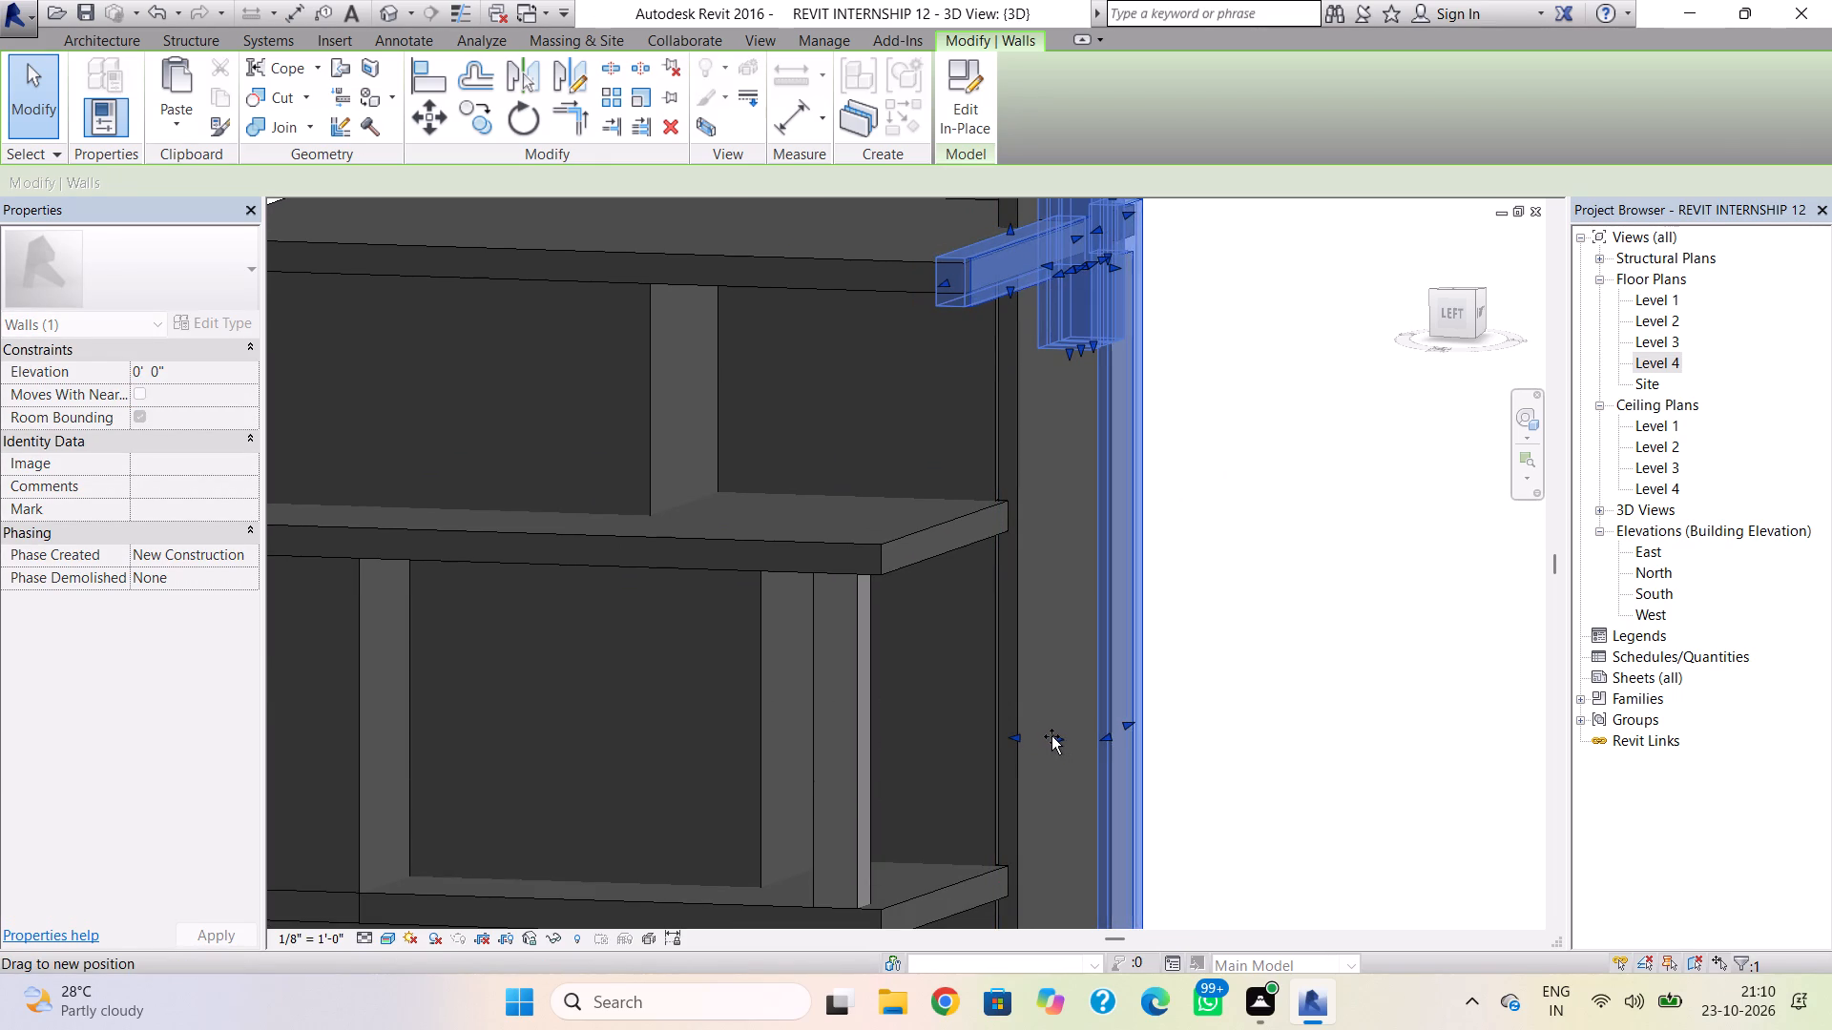
pyautogui.moveTo(1051, 736); pyautogui.dragTo(1052, 736)
pyautogui.press('Escape')
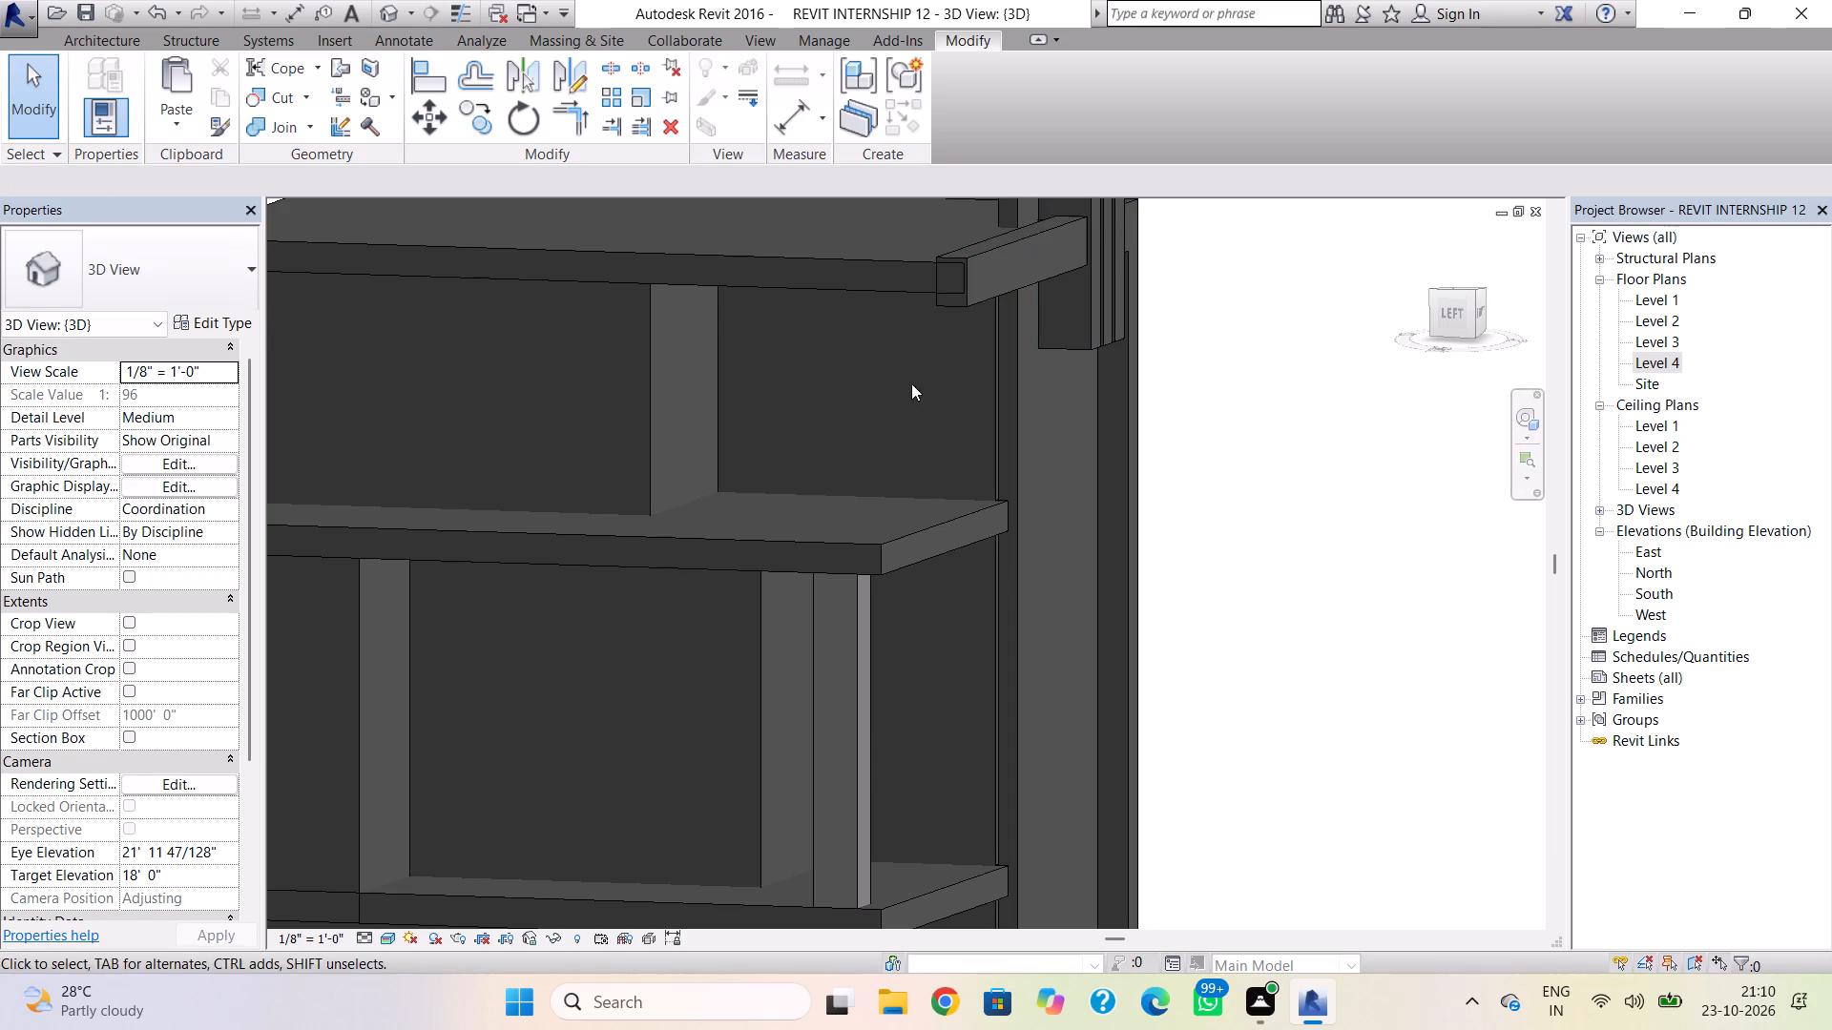
# Reopen the lower roof's footprint in the Level 4 plan and nudge its long front edge back to about 1' 2" from the notch's back edge.
pyautogui.doubleClick(866, 269)
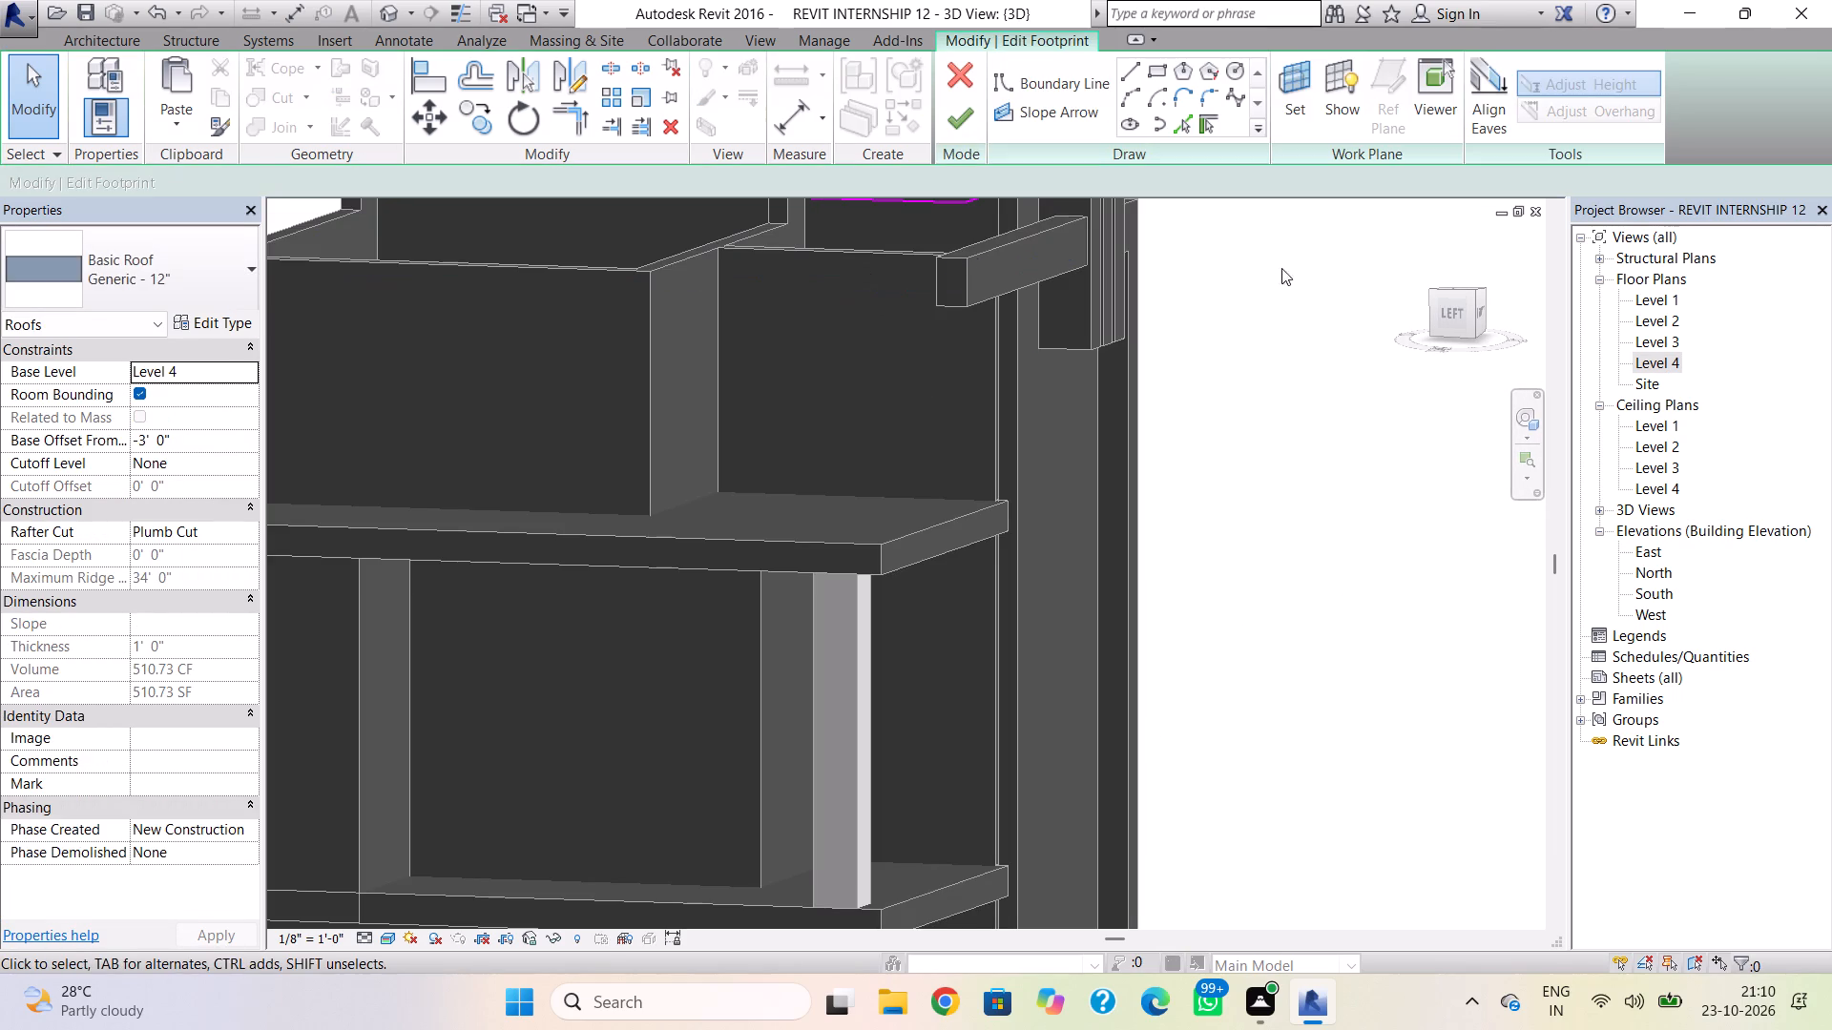
pyautogui.click(1649, 352)
pyautogui.click(1650, 353)
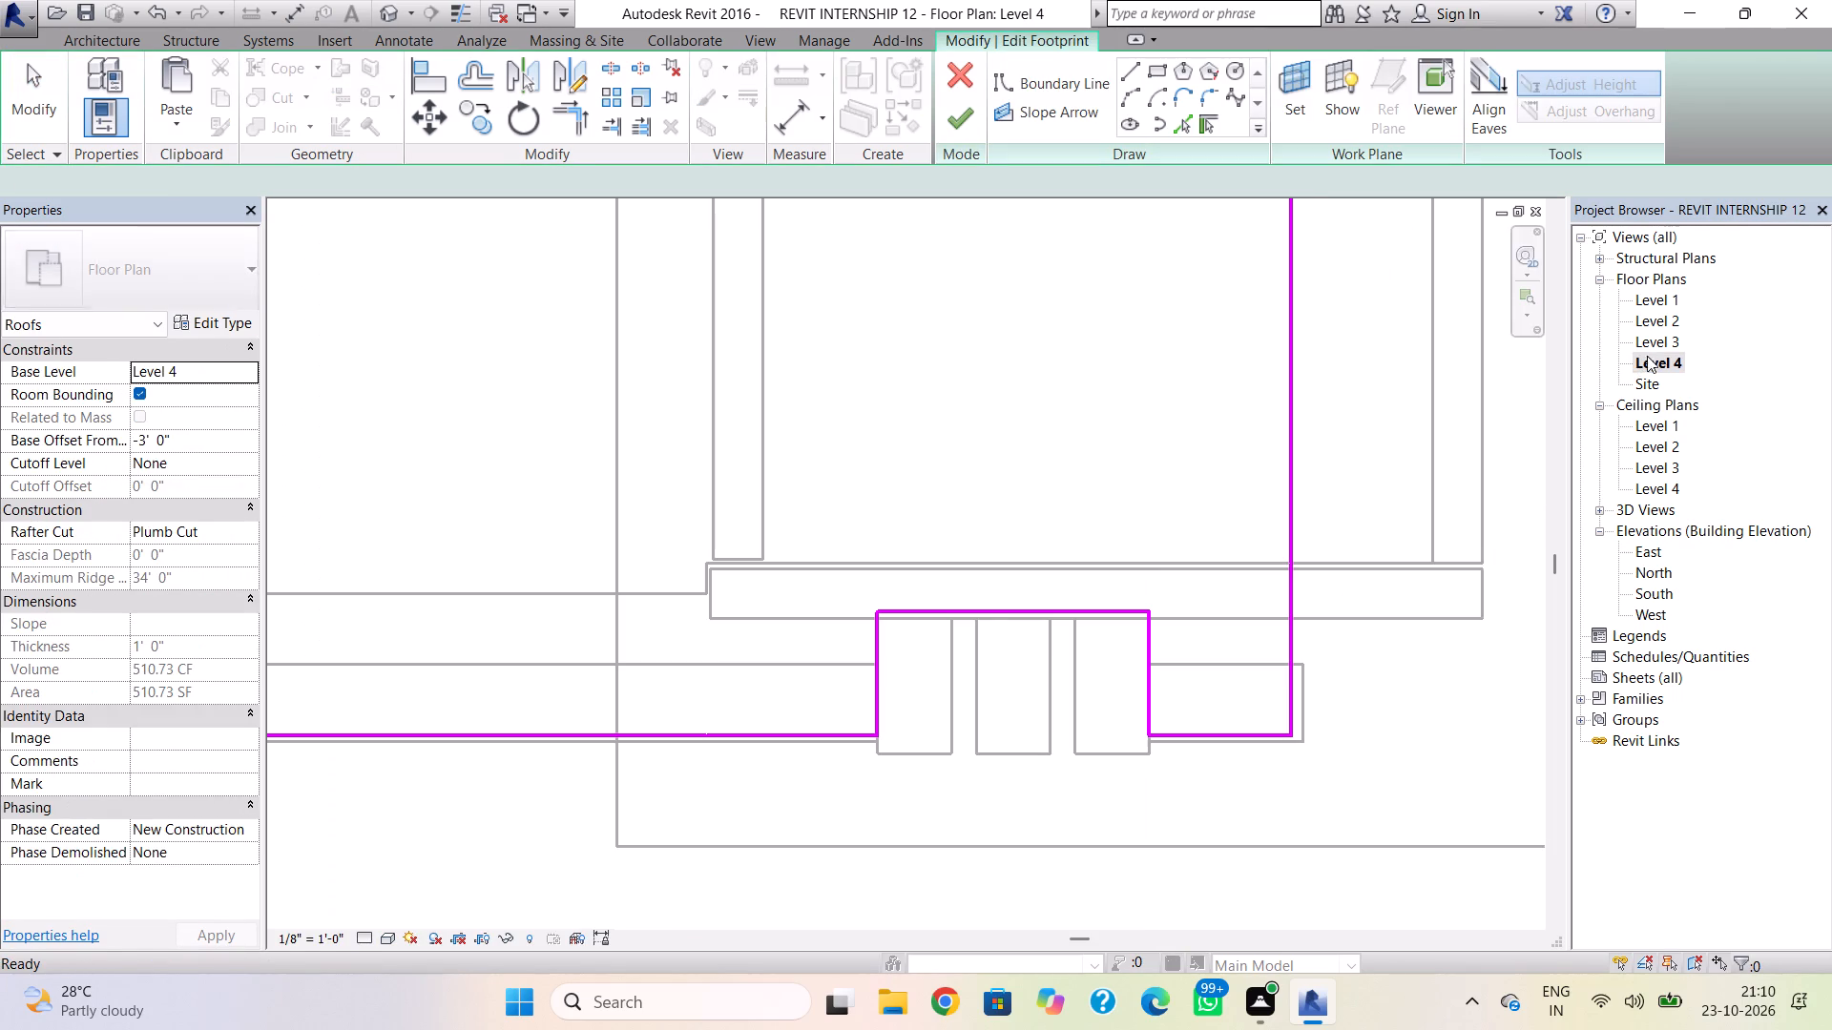
pyautogui.scroll(-3, 697, 653)
pyautogui.moveTo(700, 655); pyautogui.dragTo(988, 626, button='middle')
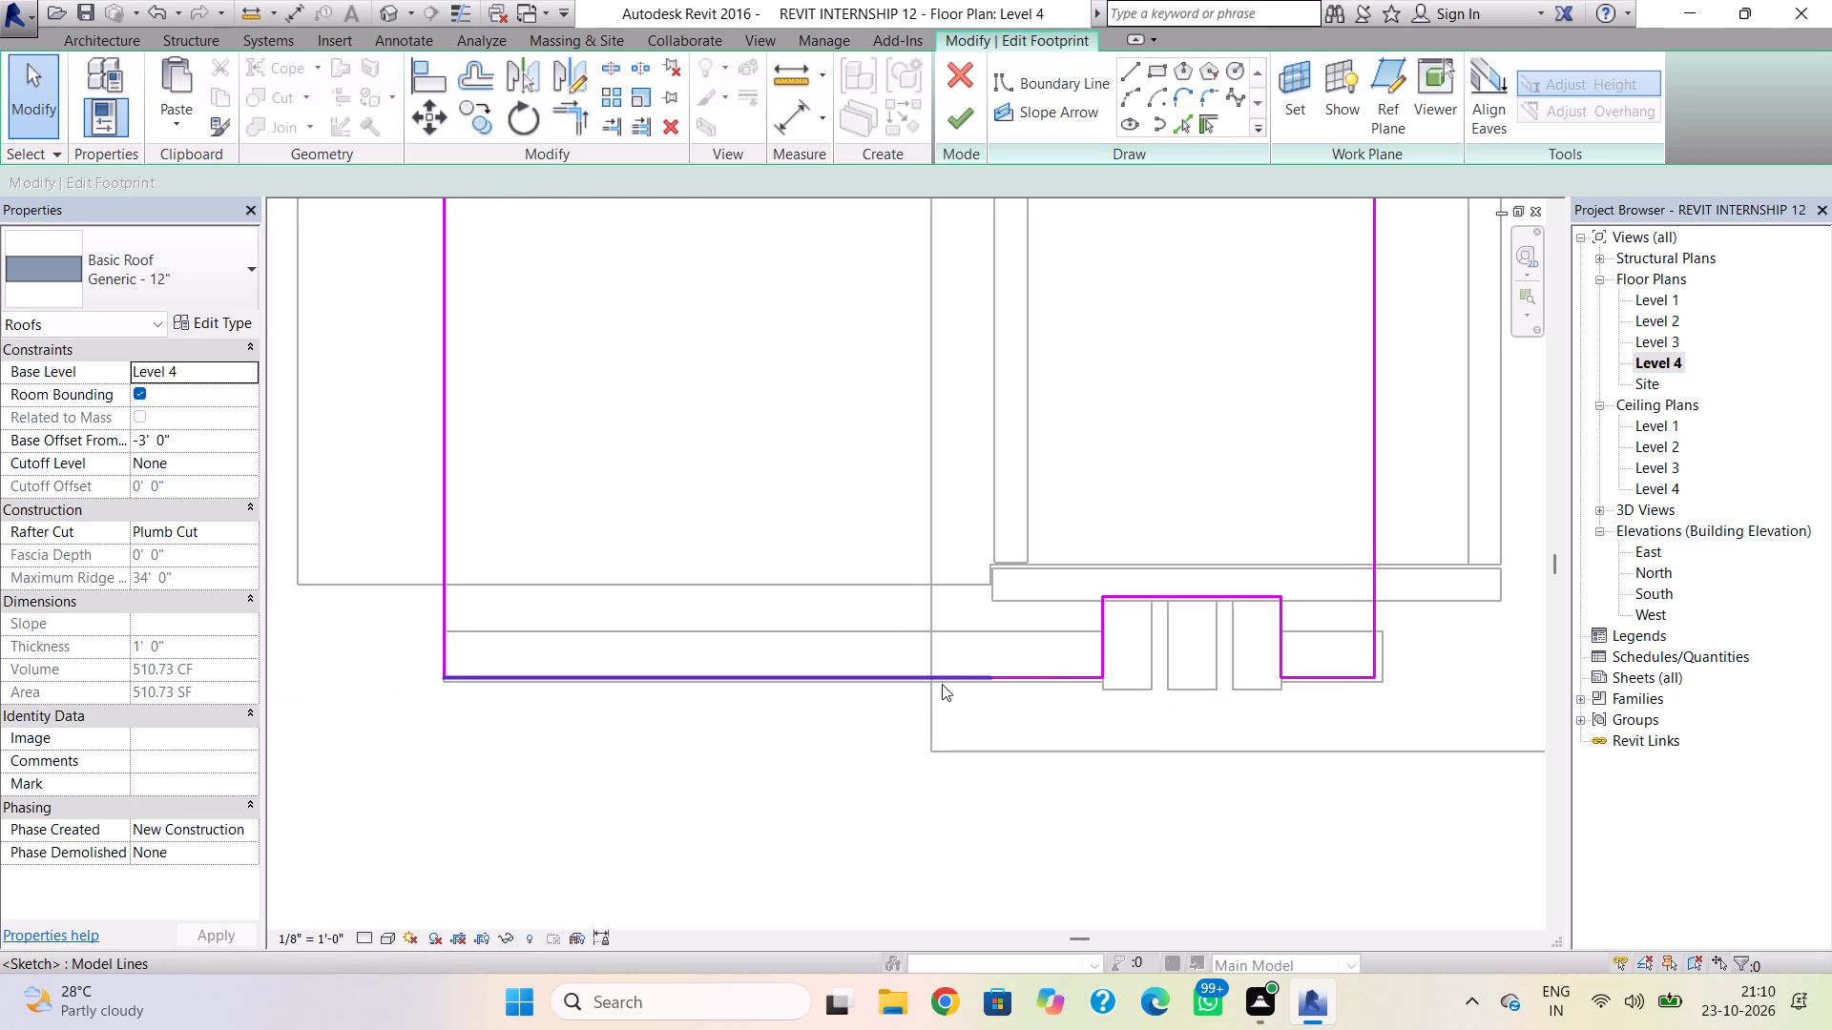
pyautogui.click(941, 684)
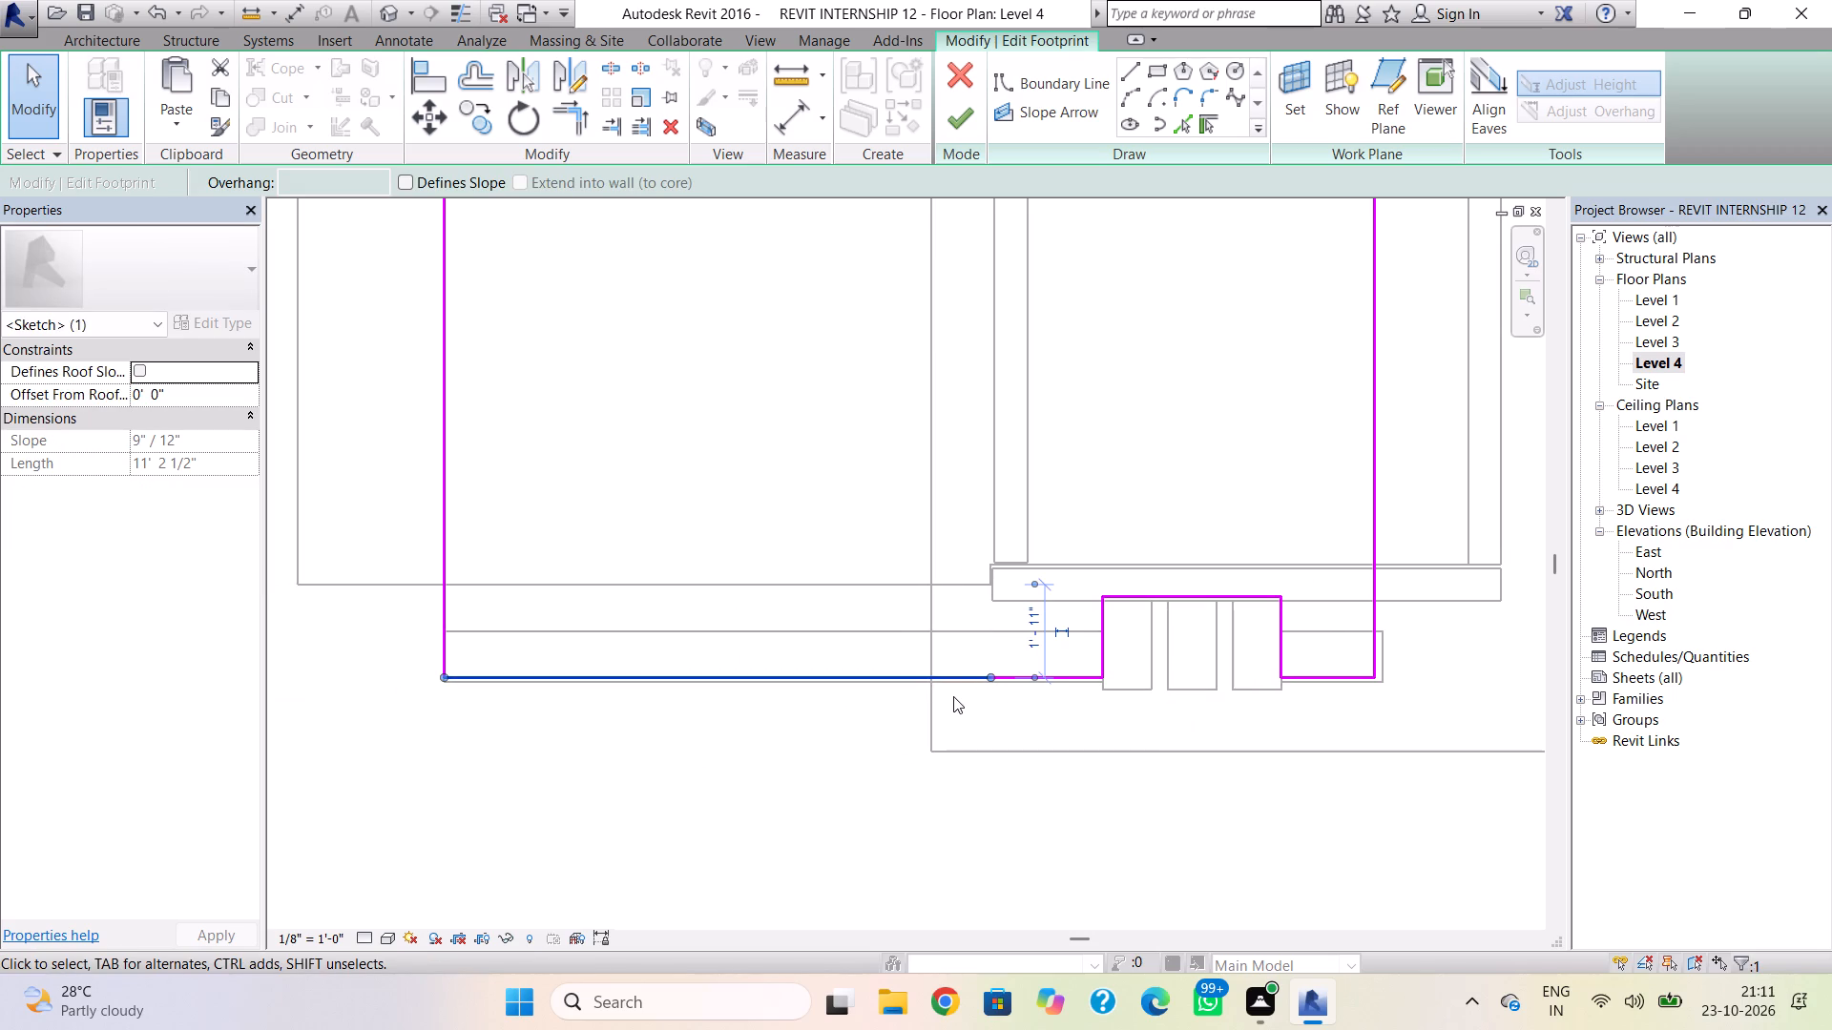
pyautogui.press('Up')
pyautogui.press('Up')
pyautogui.press('Up')
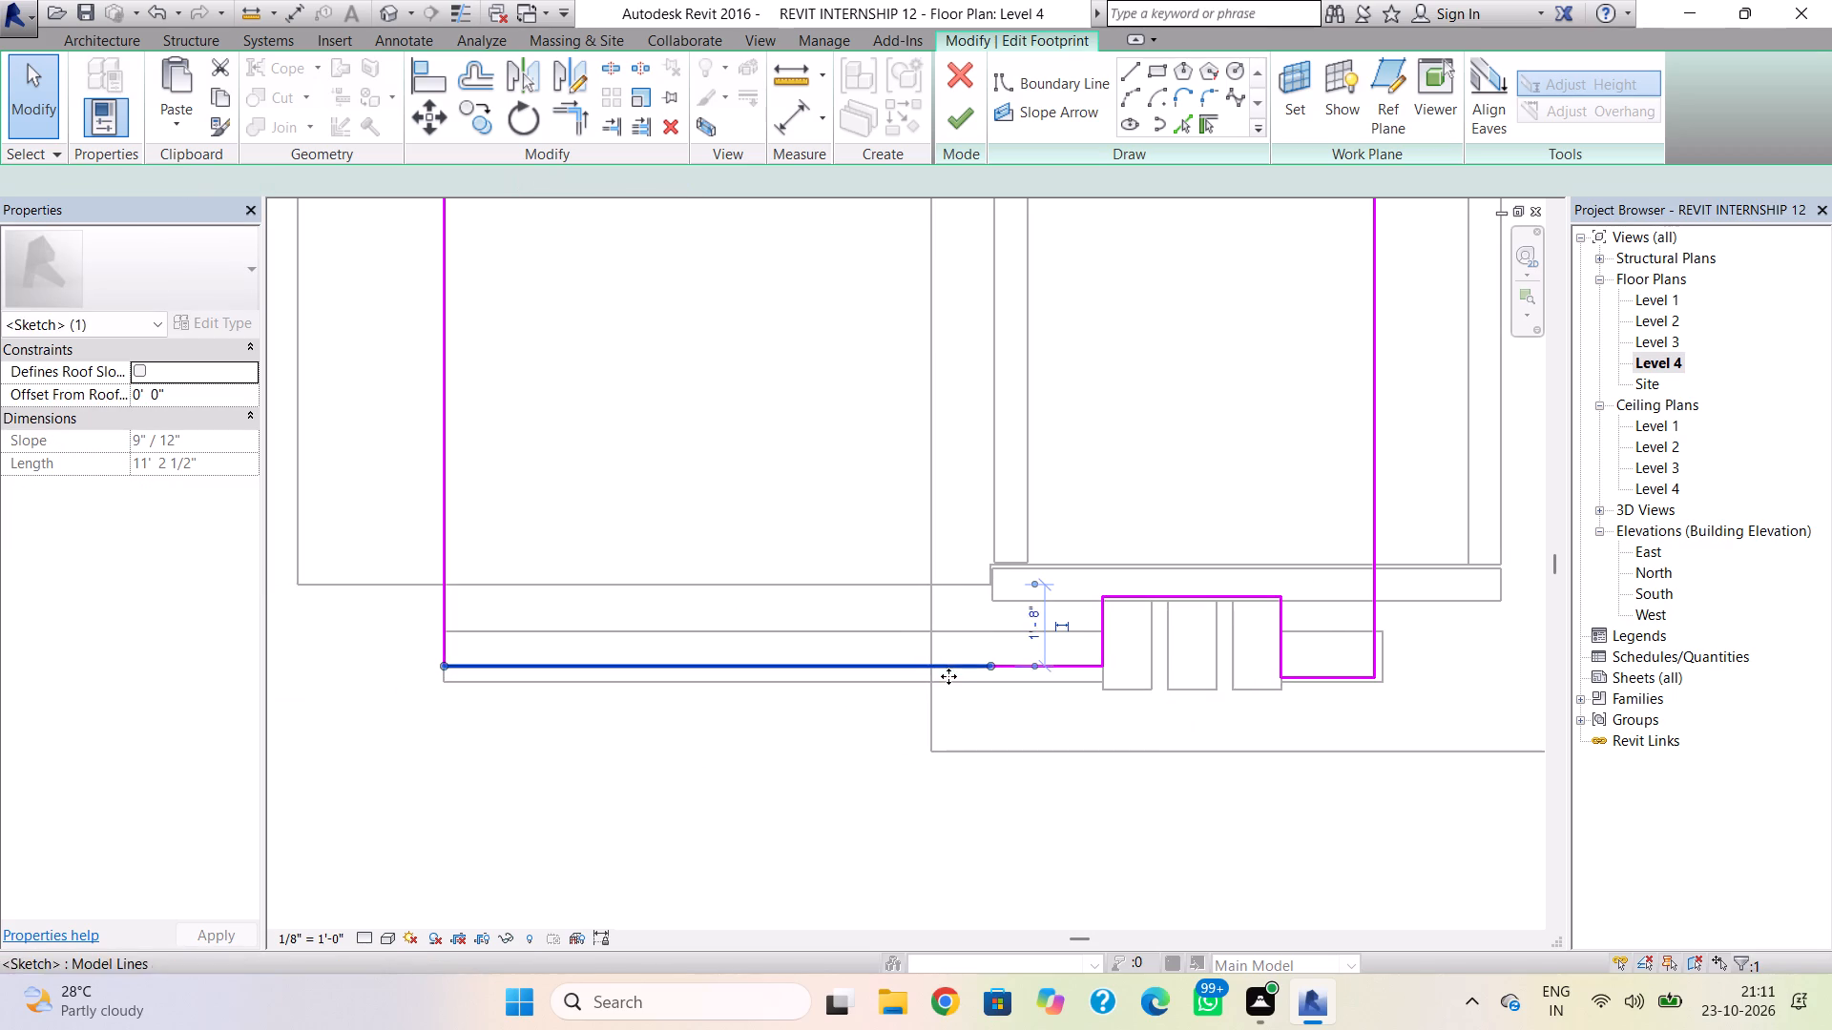
pyautogui.press('Up')
pyautogui.press('Up')
pyautogui.press('Up')
# Nudge the short front edge on the other side of the notch back to about 1' 4" from its back edge, and finish the sketch.
pyautogui.click(1350, 679)
pyautogui.press('Up')
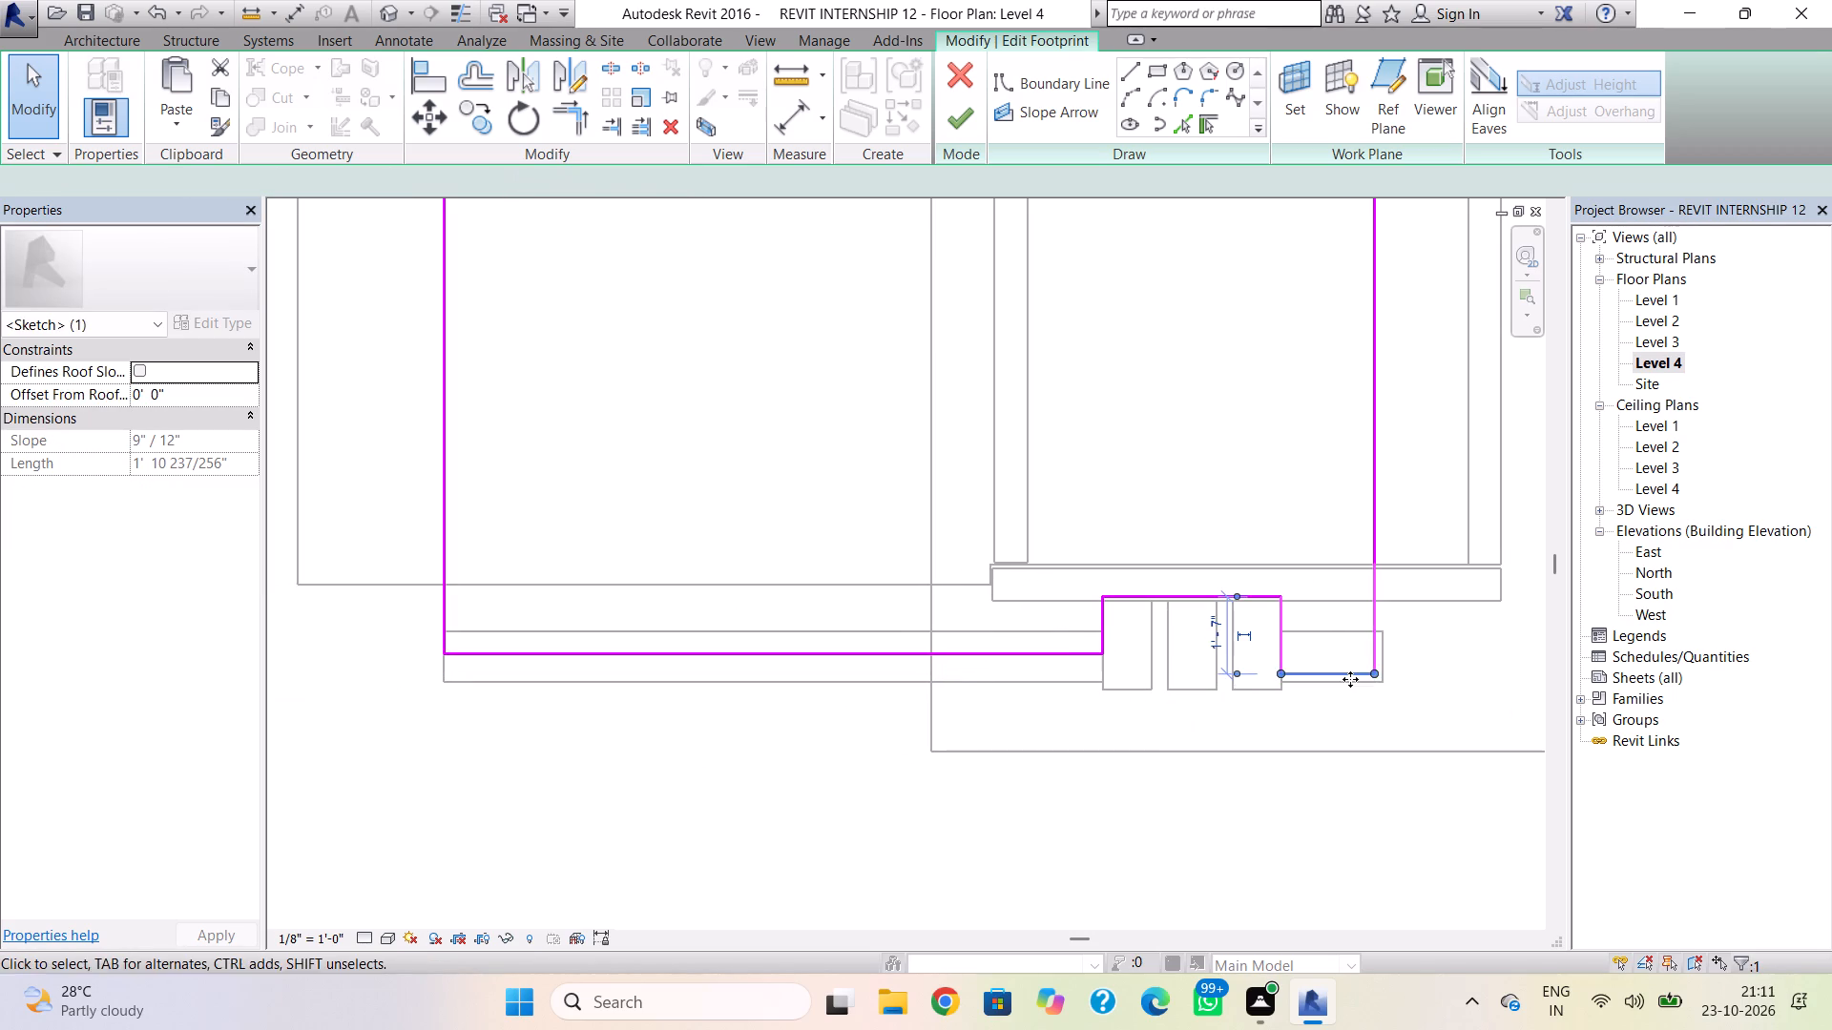
pyautogui.press('Up')
pyautogui.press('Up')
pyautogui.press('Up')
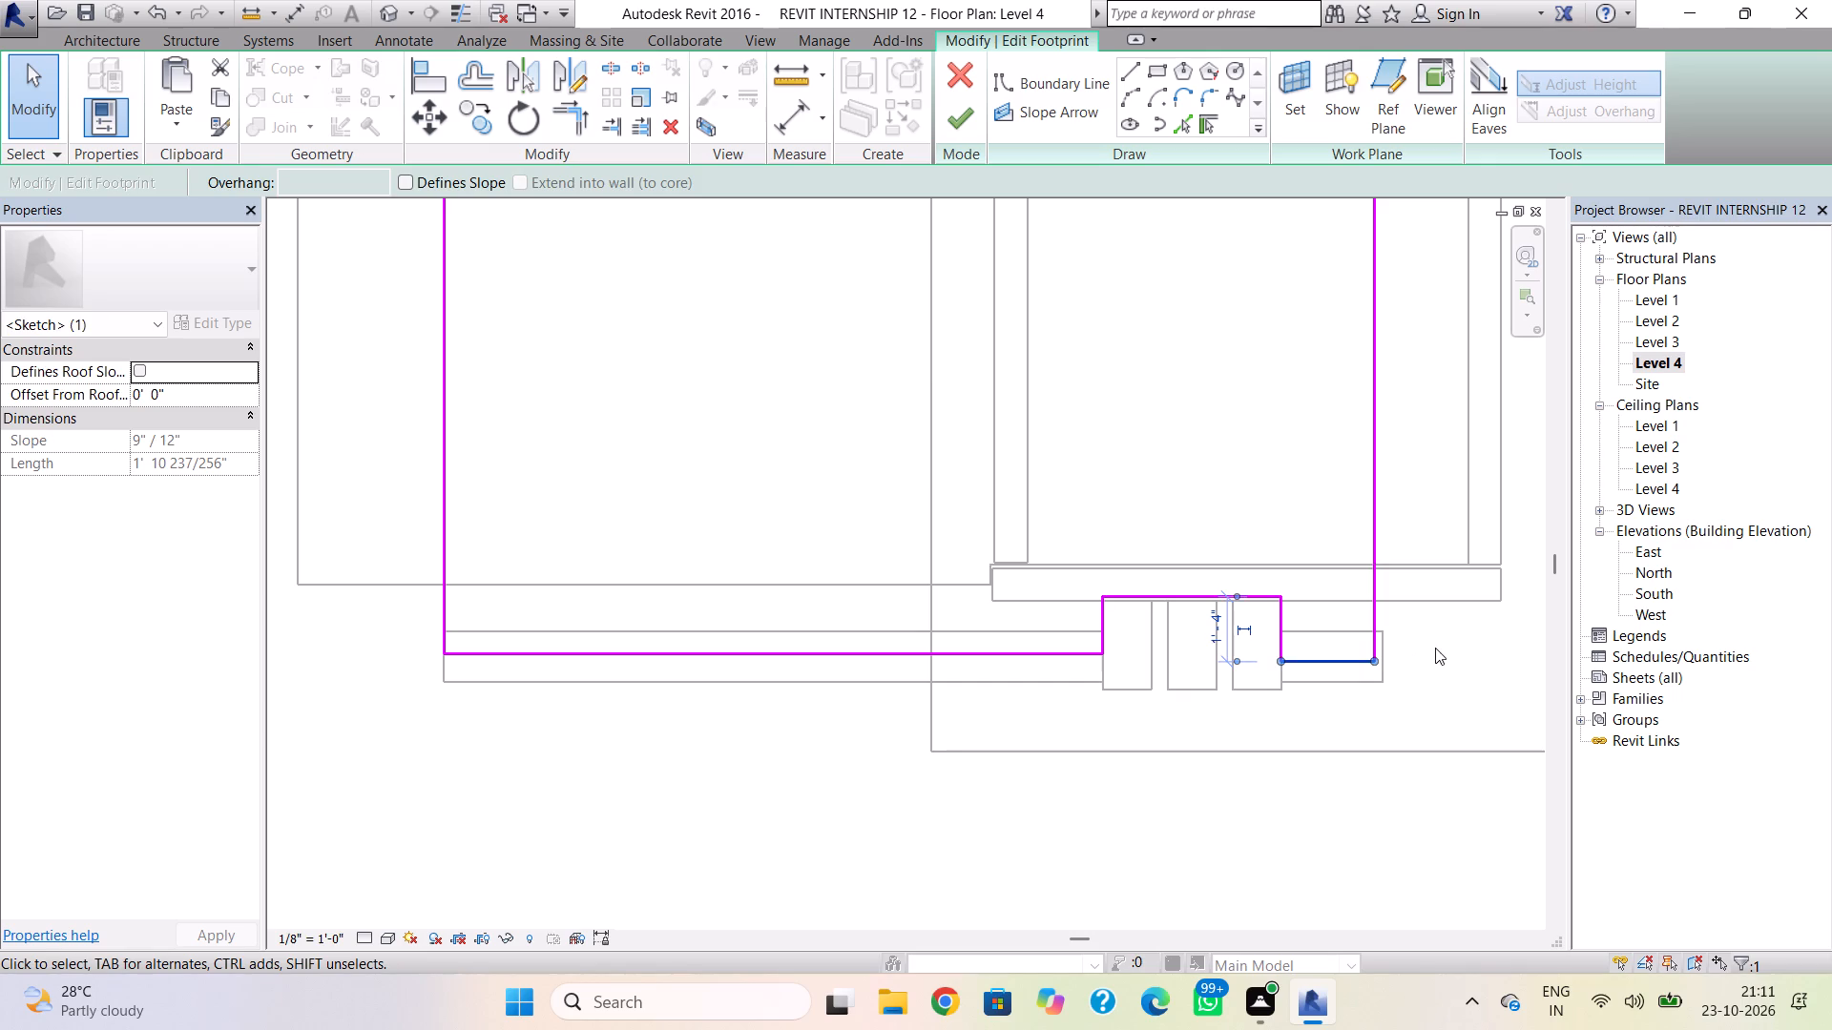
pyautogui.click(1436, 648)
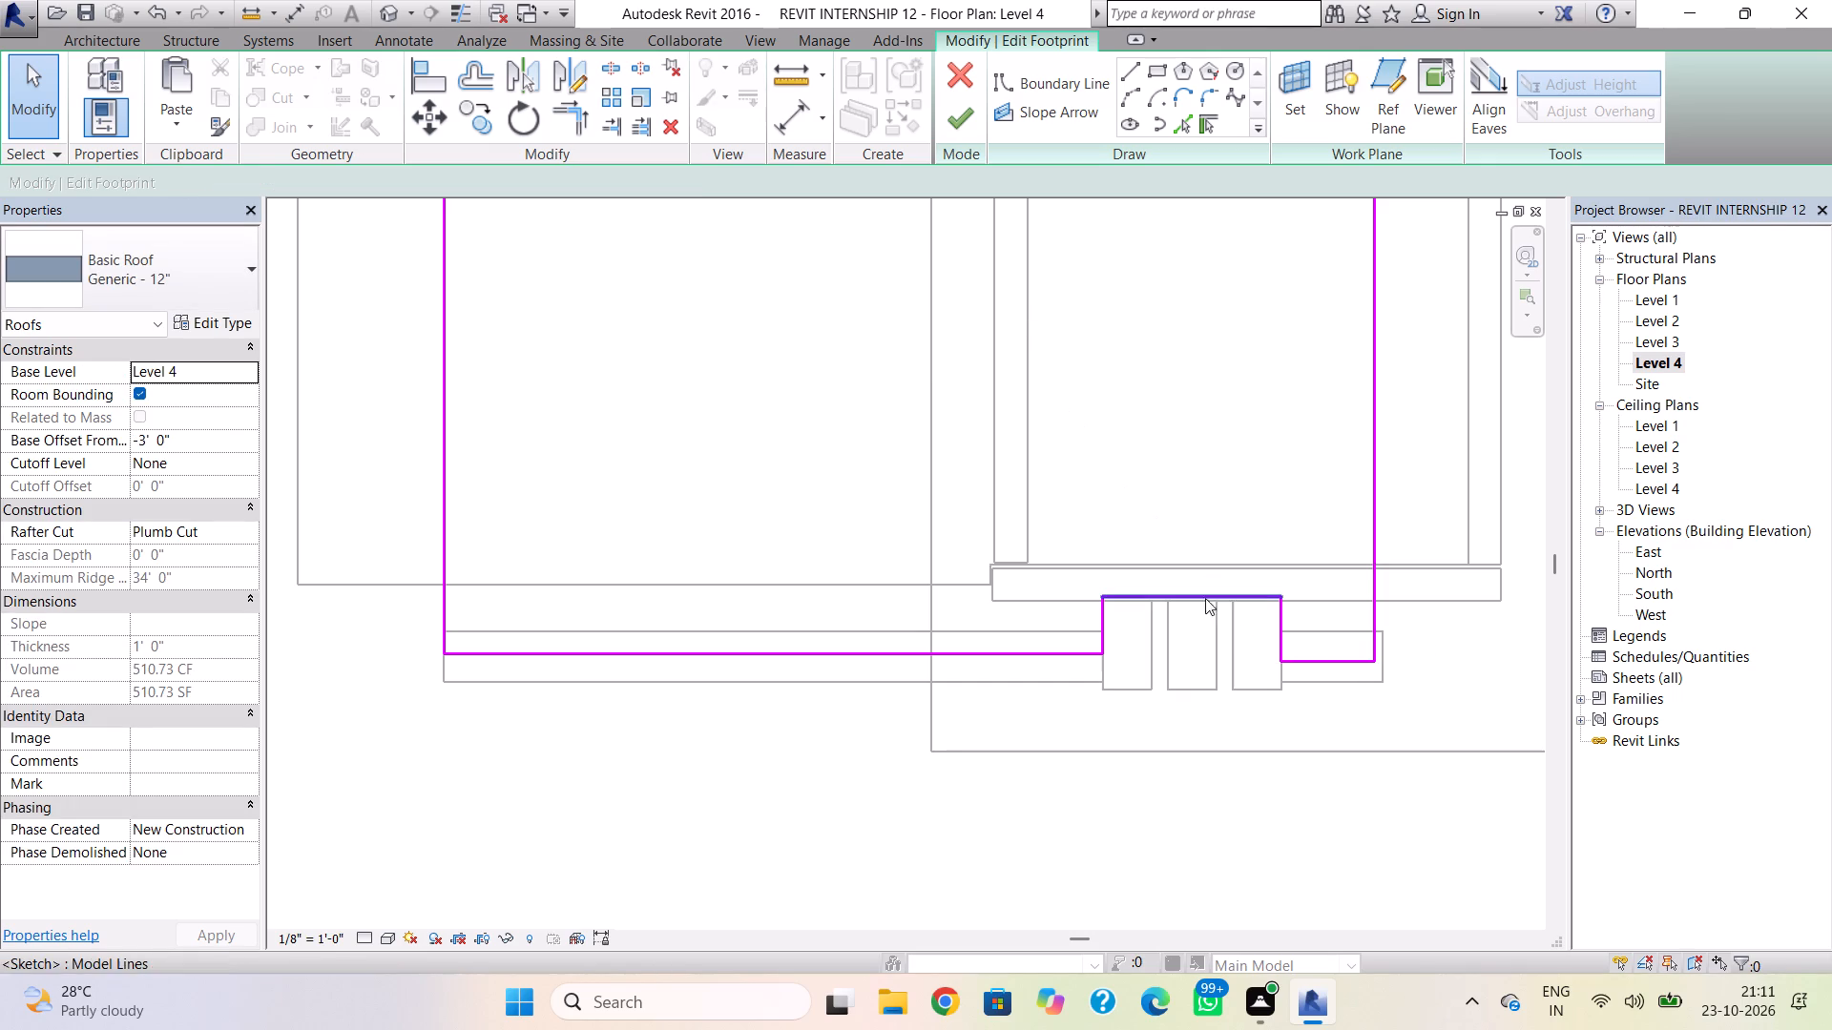
pyautogui.click(982, 124)
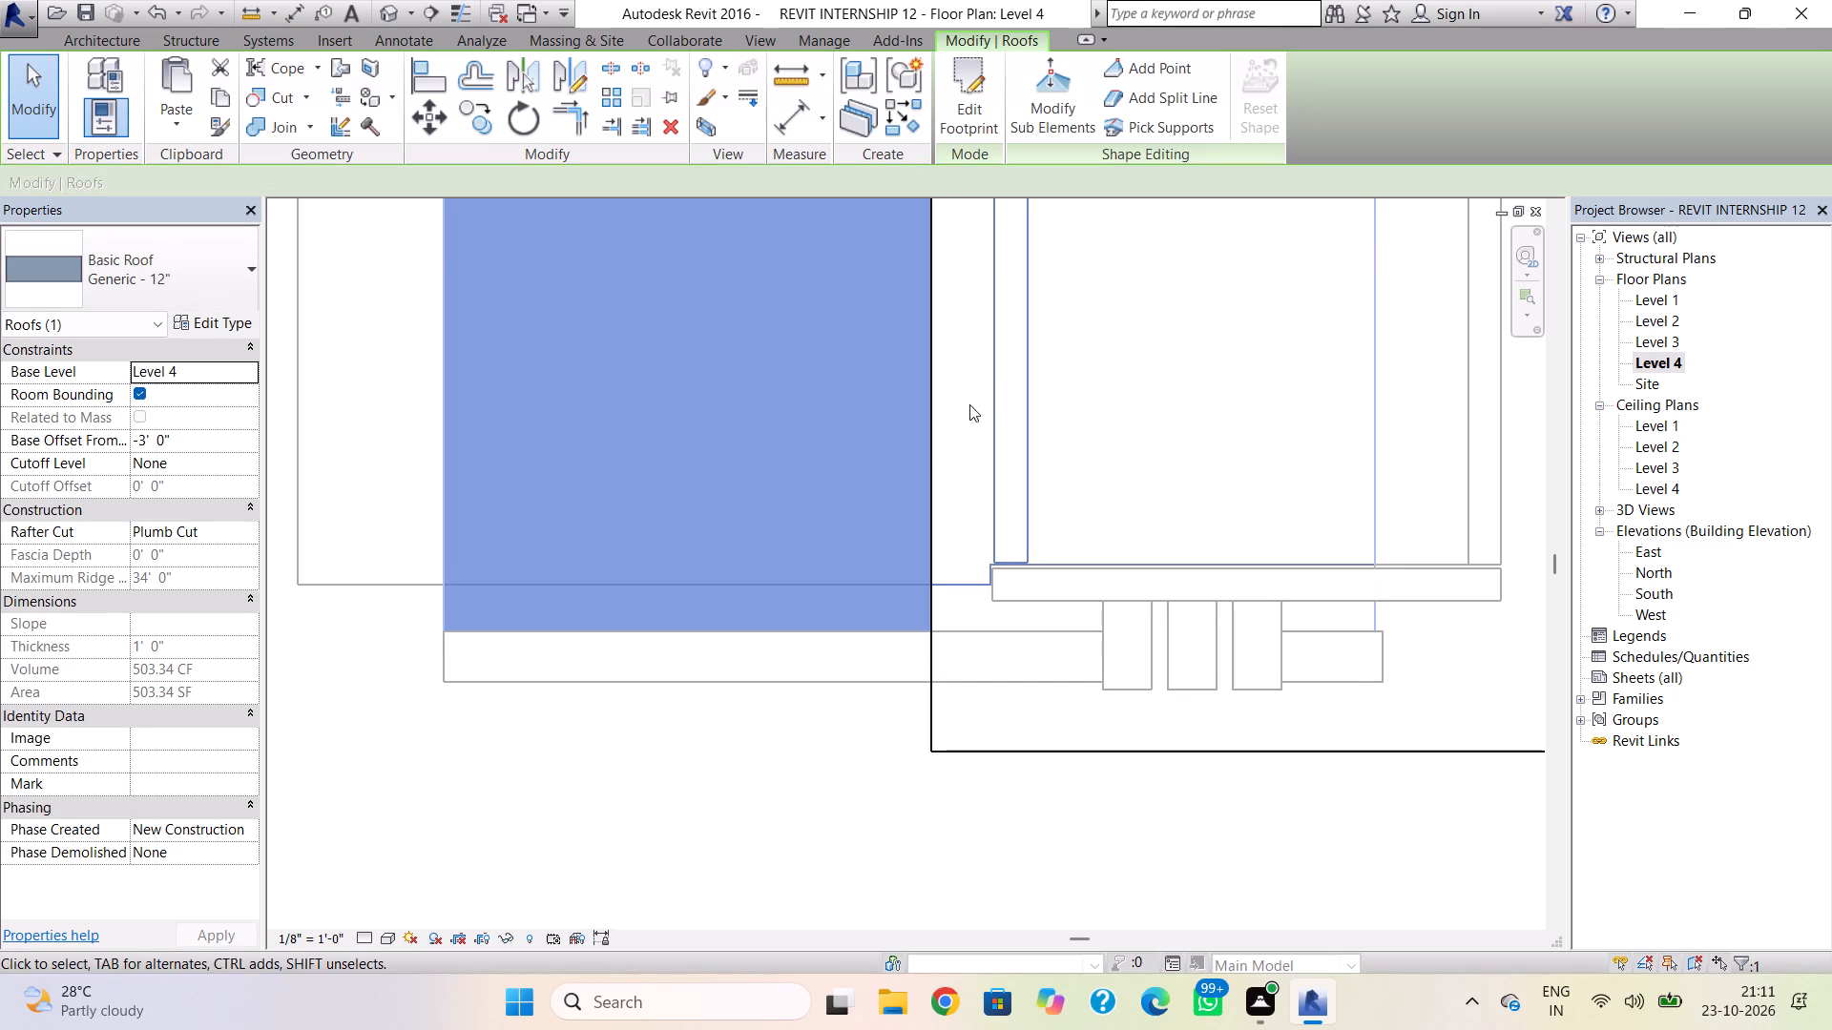
# In the 3D view, make the three vertical strips shallower by pulling their front faces back and their back faces forward.
pyautogui.click(385, 1)
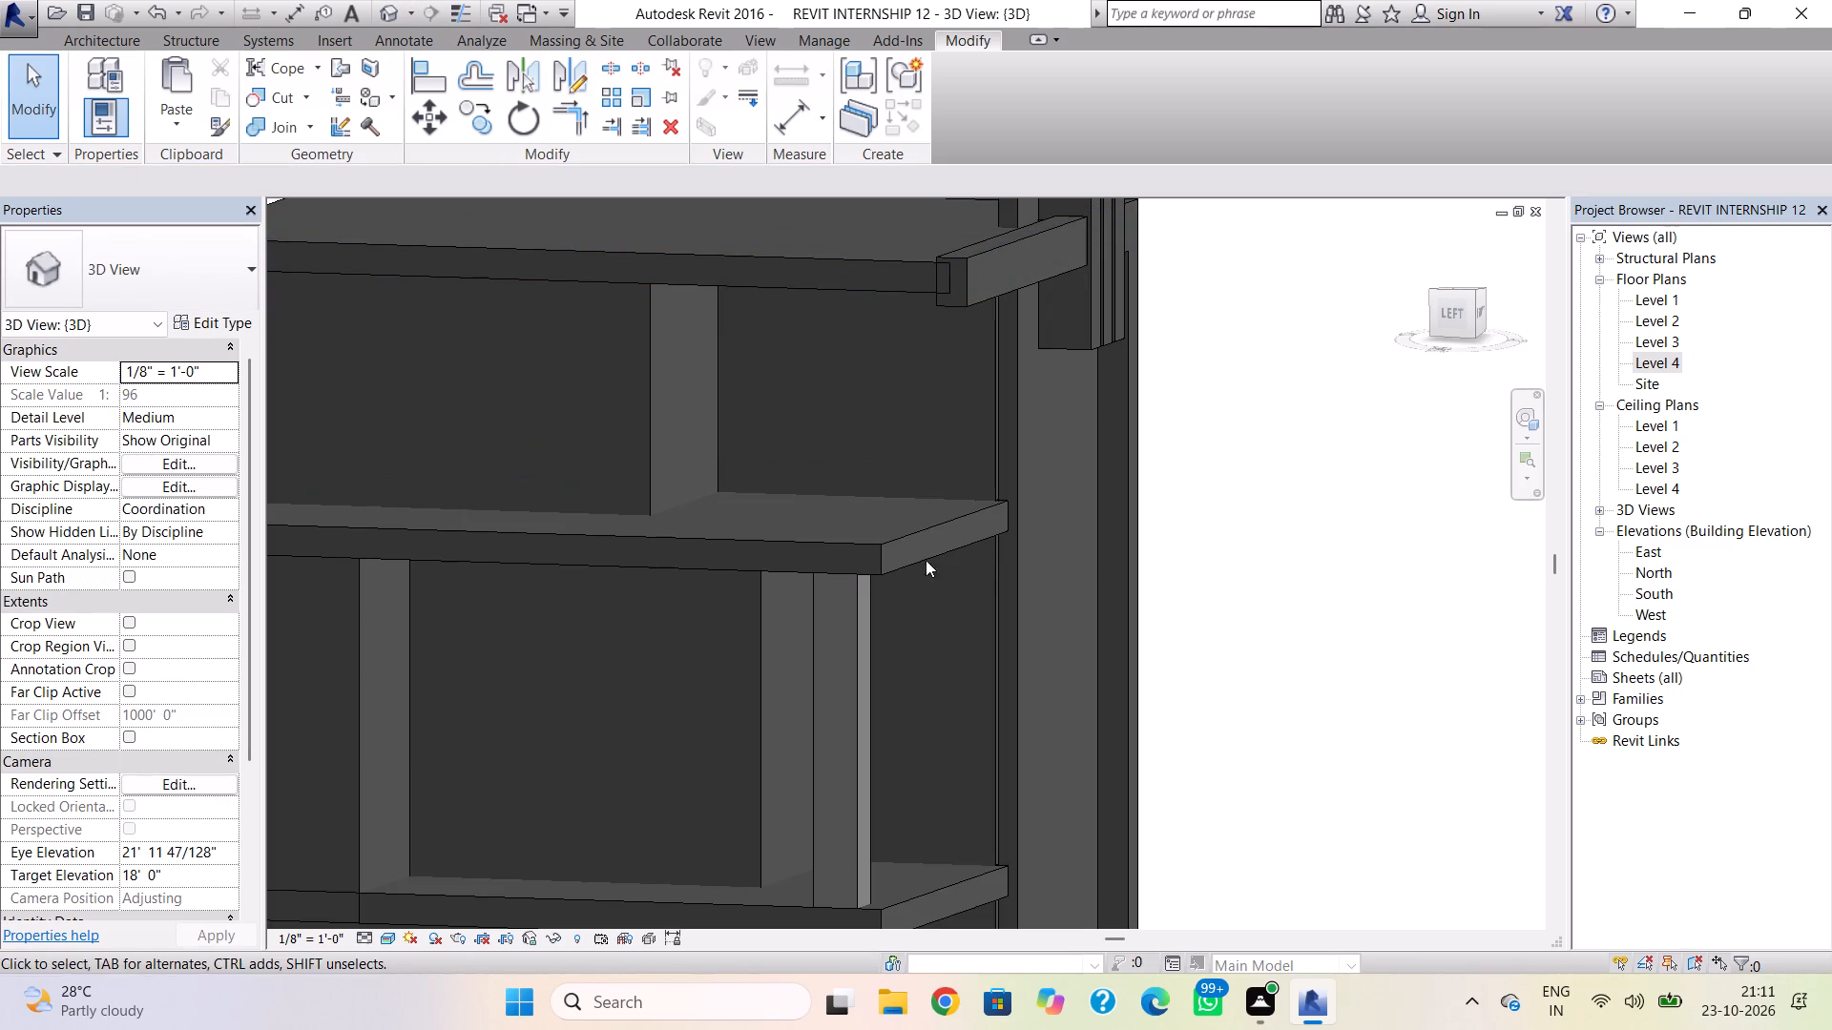
pyautogui.click(947, 300)
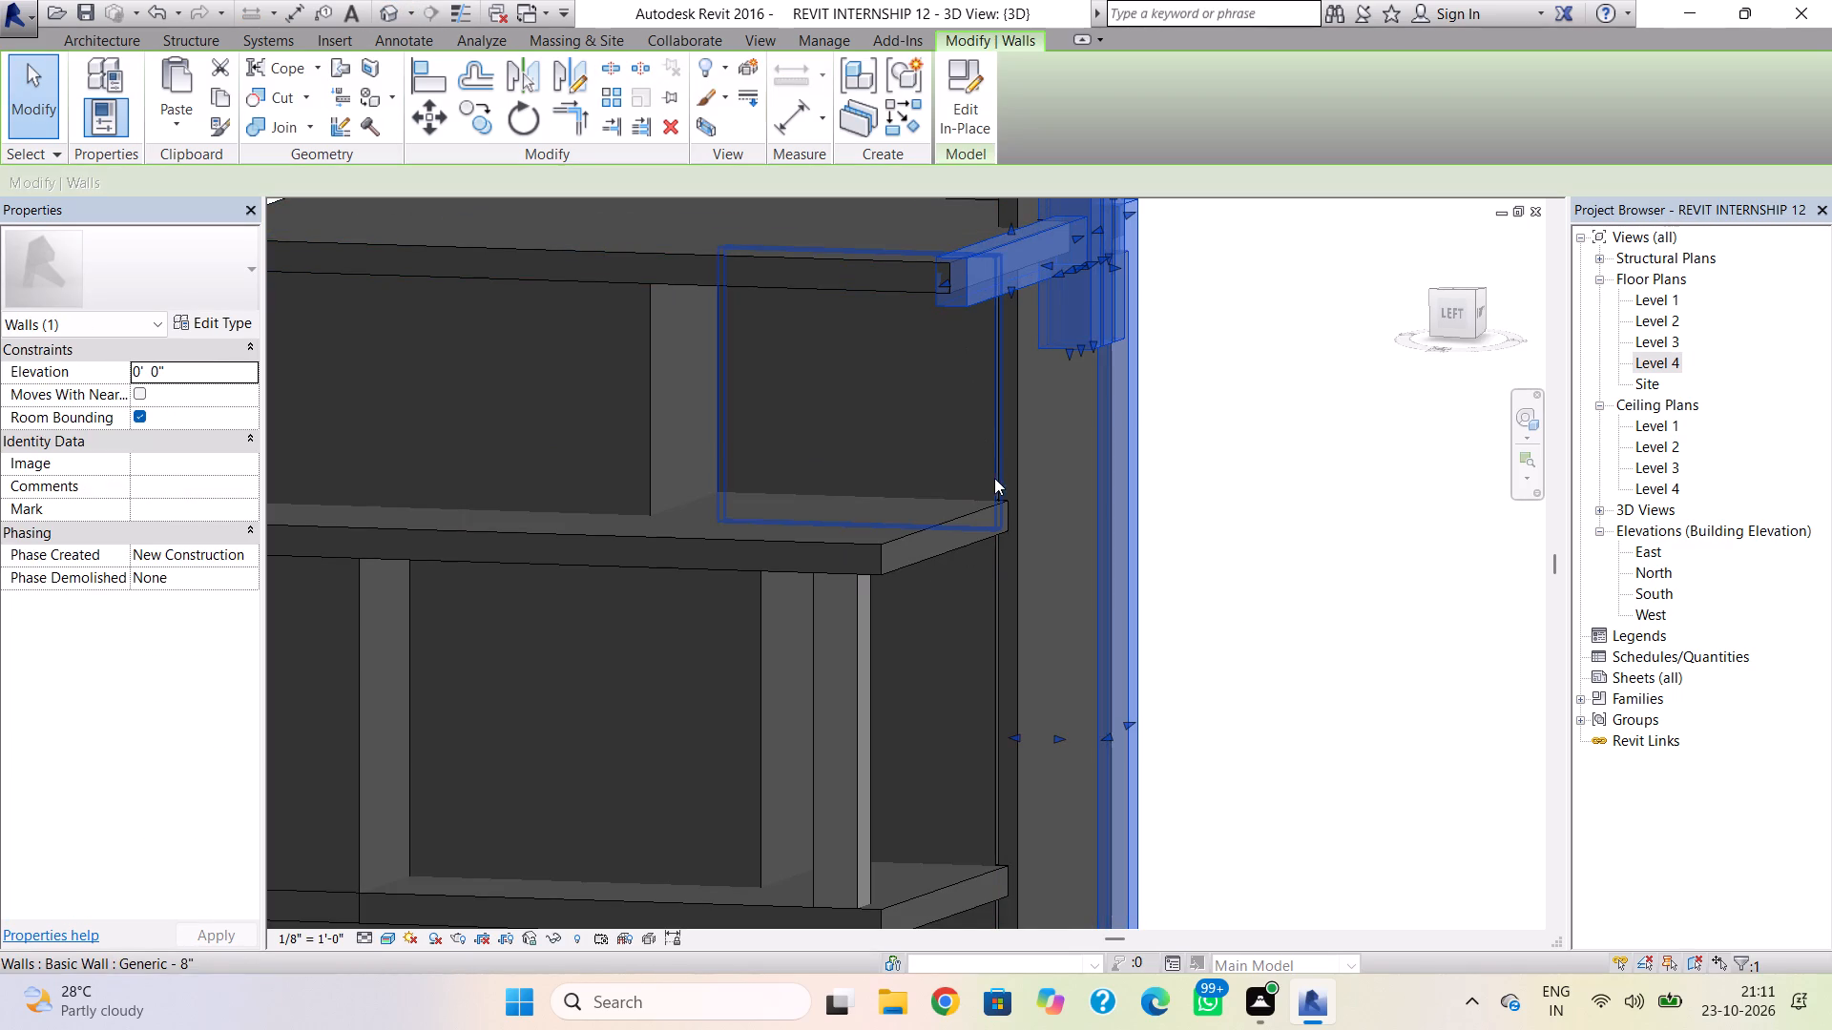
pyautogui.moveTo(1002, 499); pyautogui.dragTo(992, 697, button='middle')
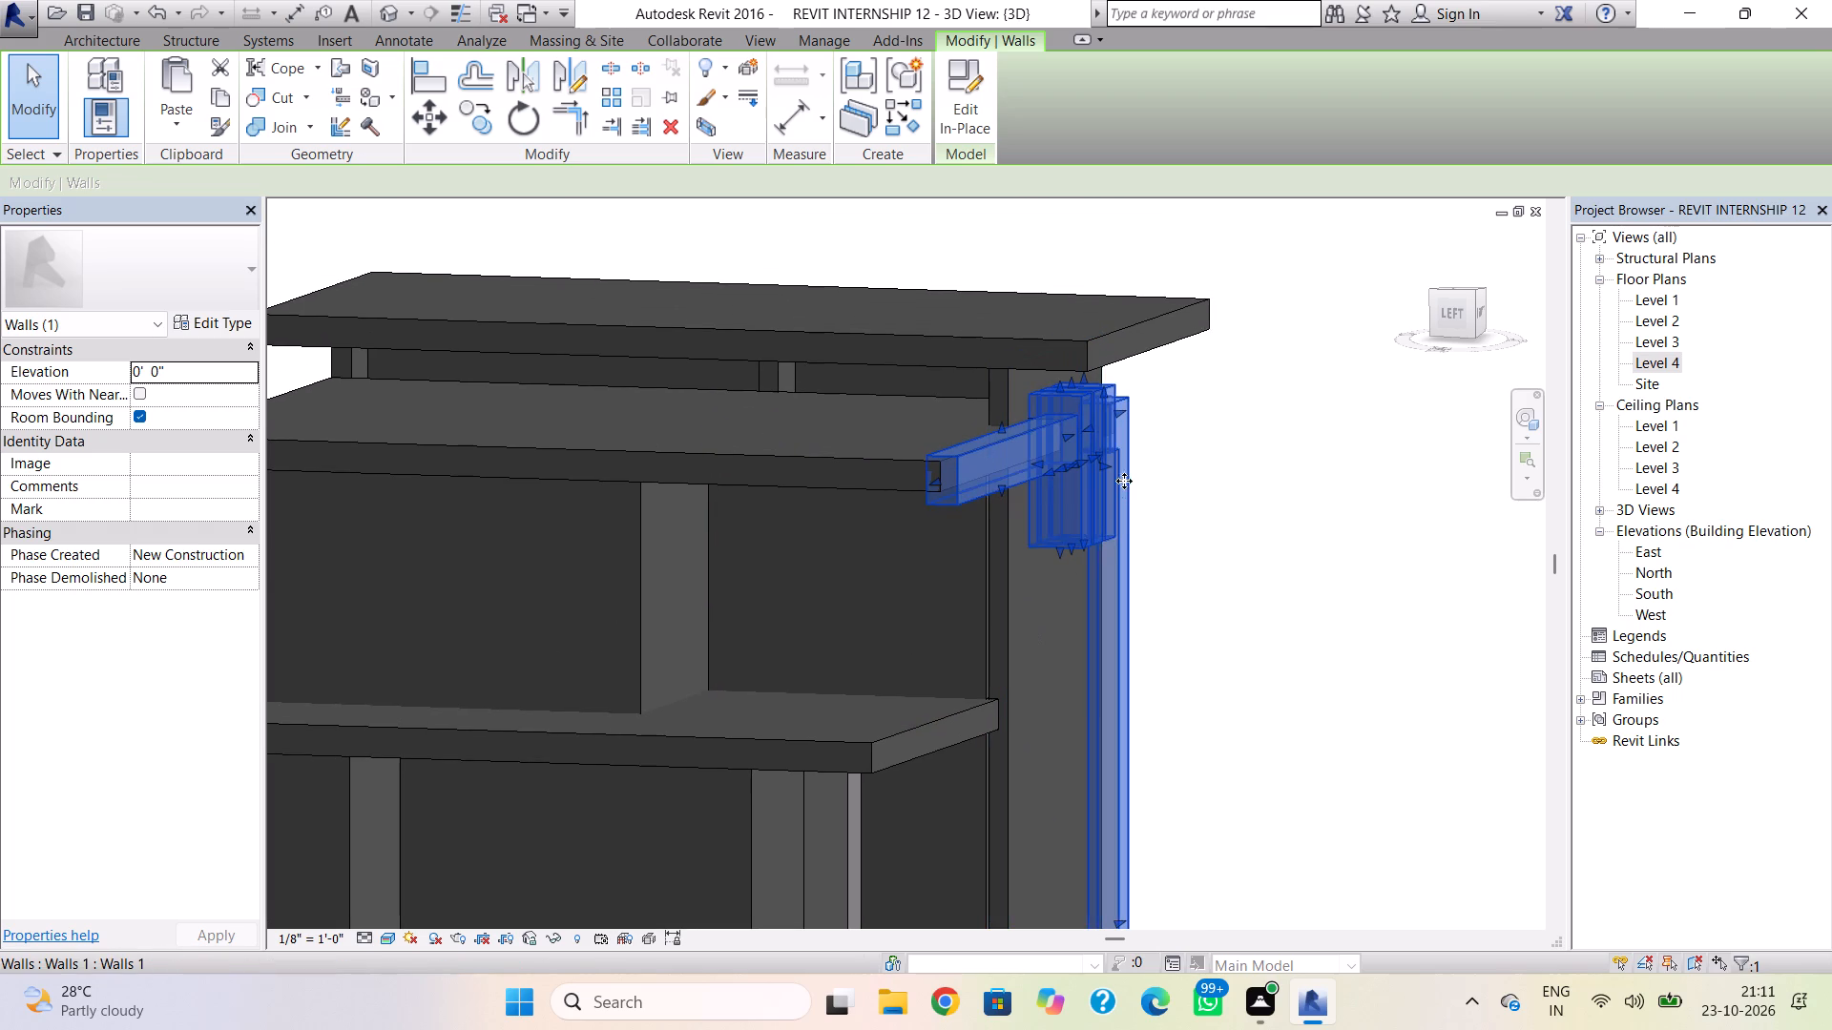
pyautogui.scroll(7, 1090, 451)
pyautogui.moveTo(1117, 464); pyautogui.dragTo(1124, 474)
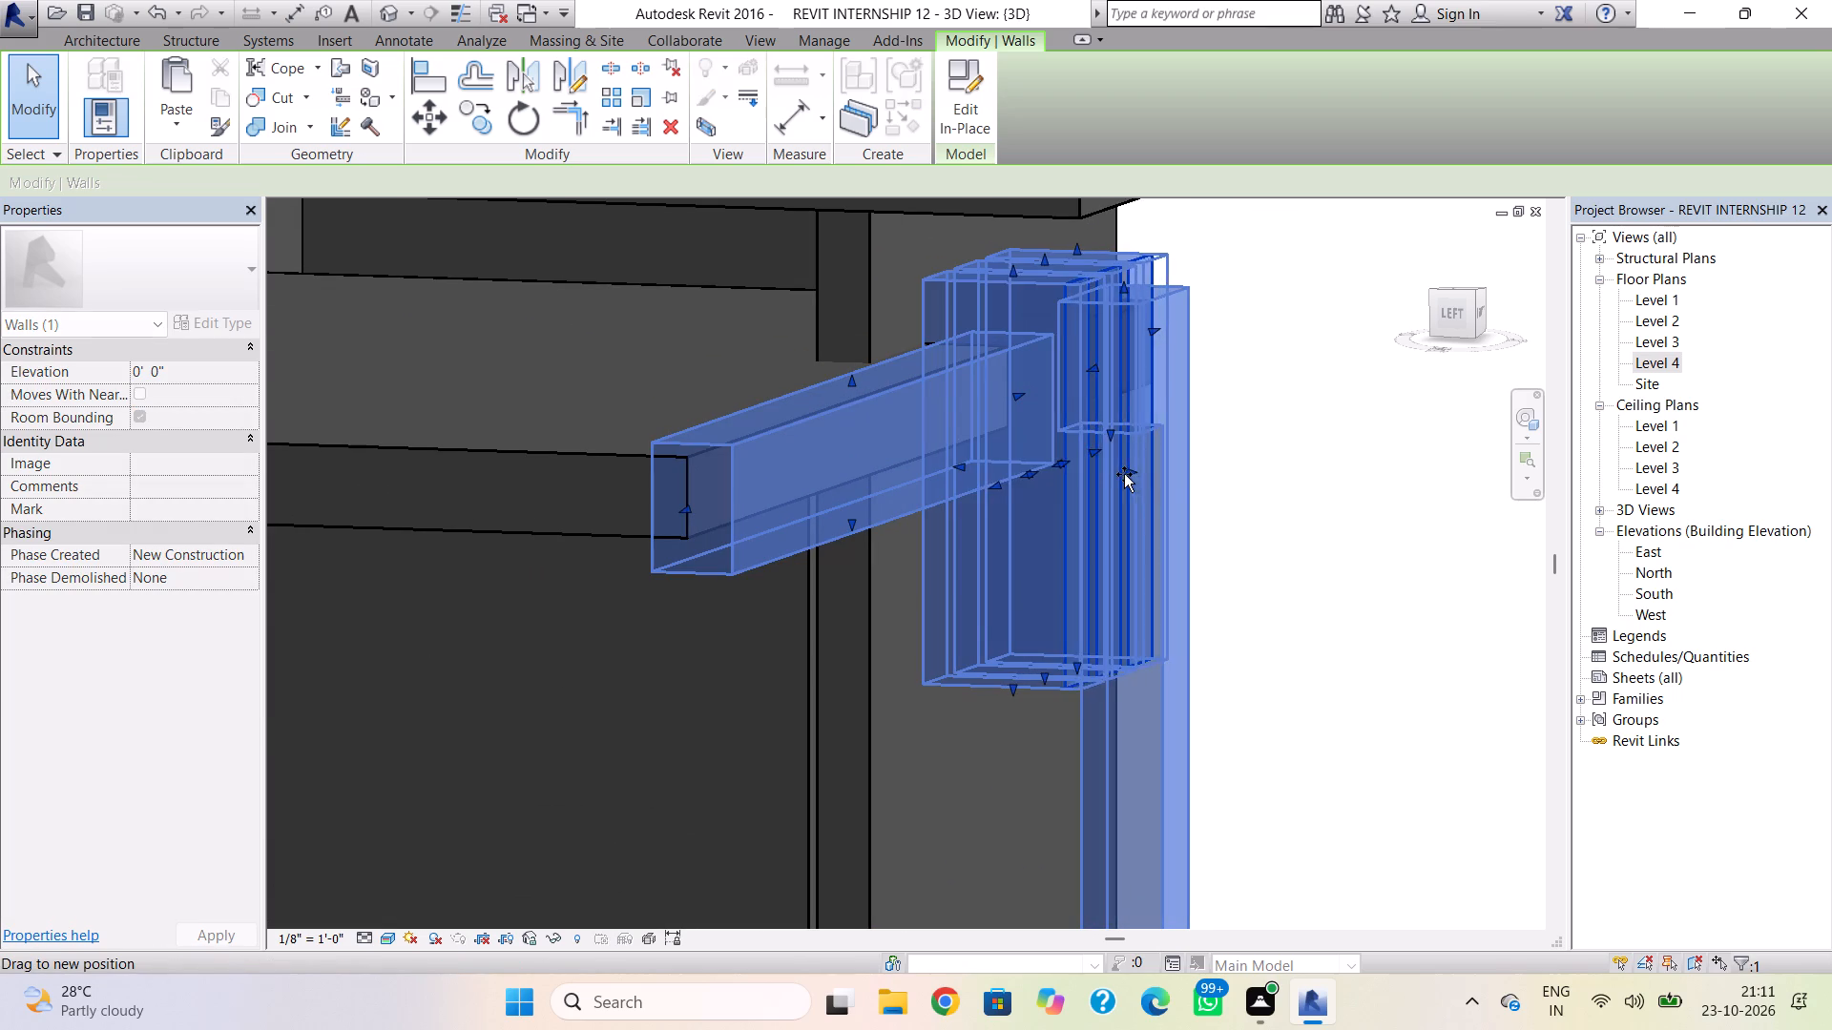
pyautogui.moveTo(1124, 474); pyautogui.dragTo(1083, 459)
pyautogui.click(1286, 471)
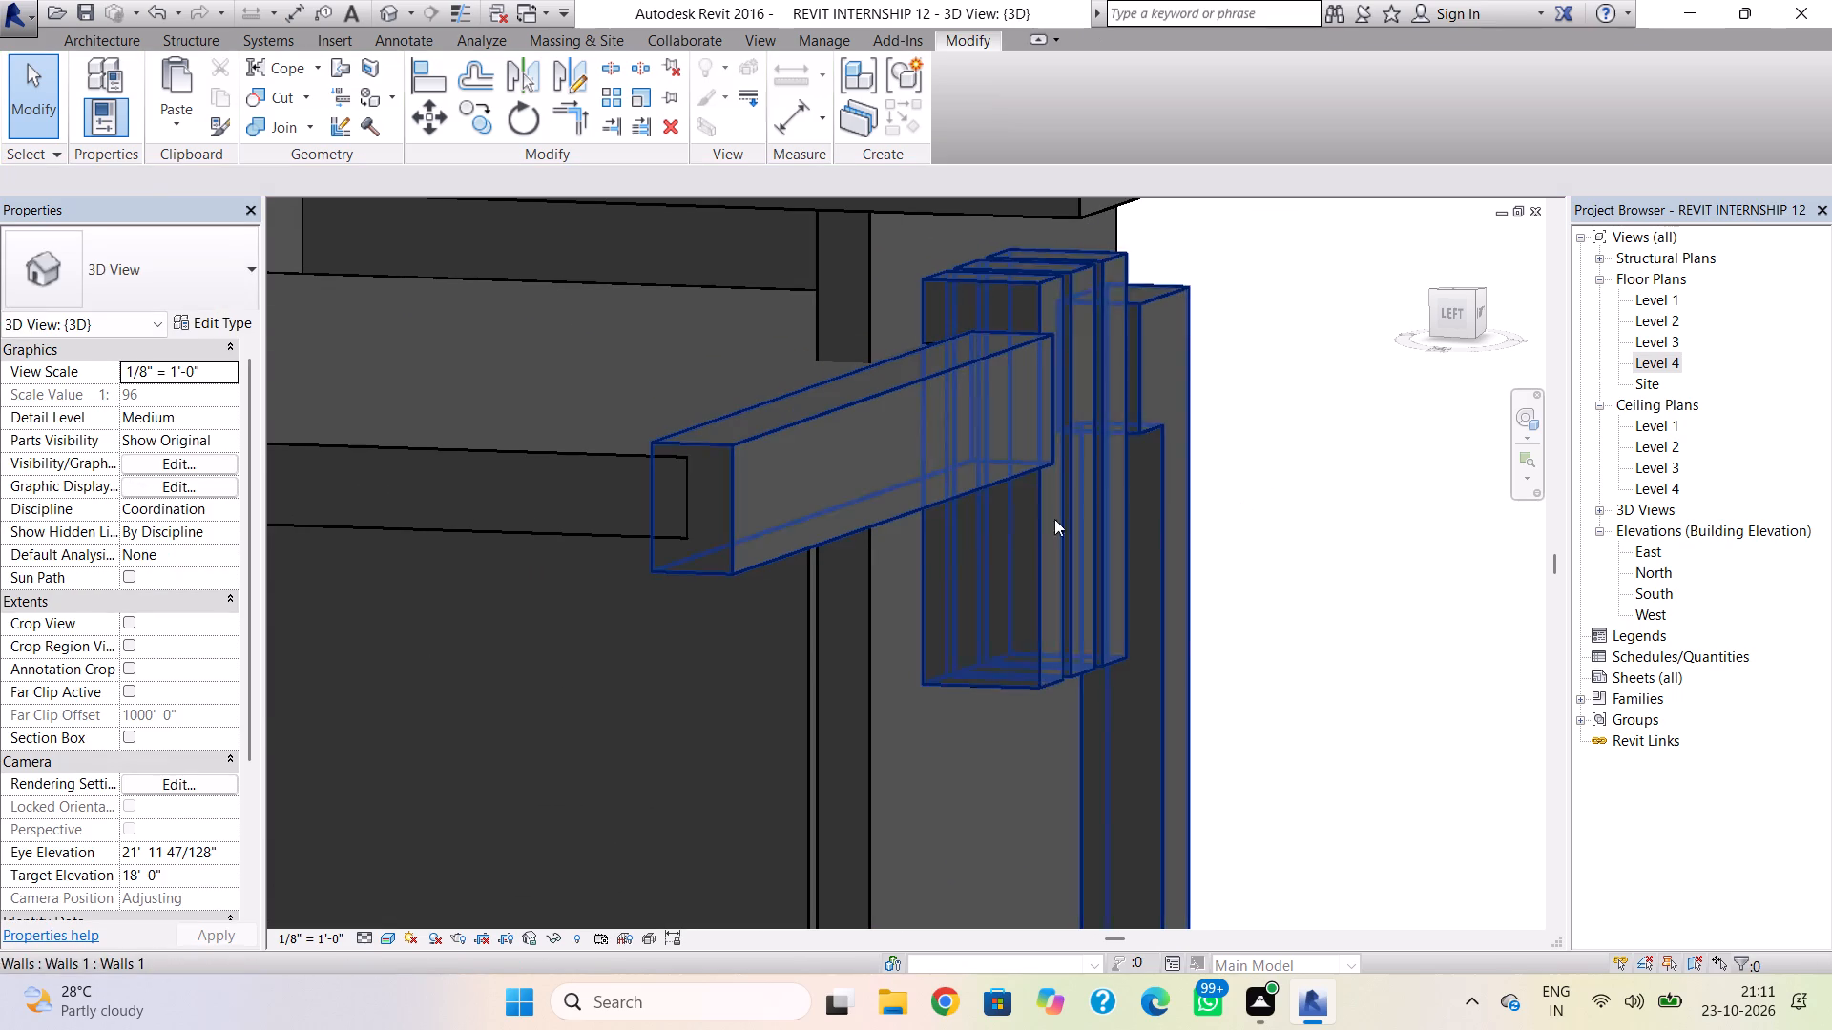
pyautogui.click(967, 675)
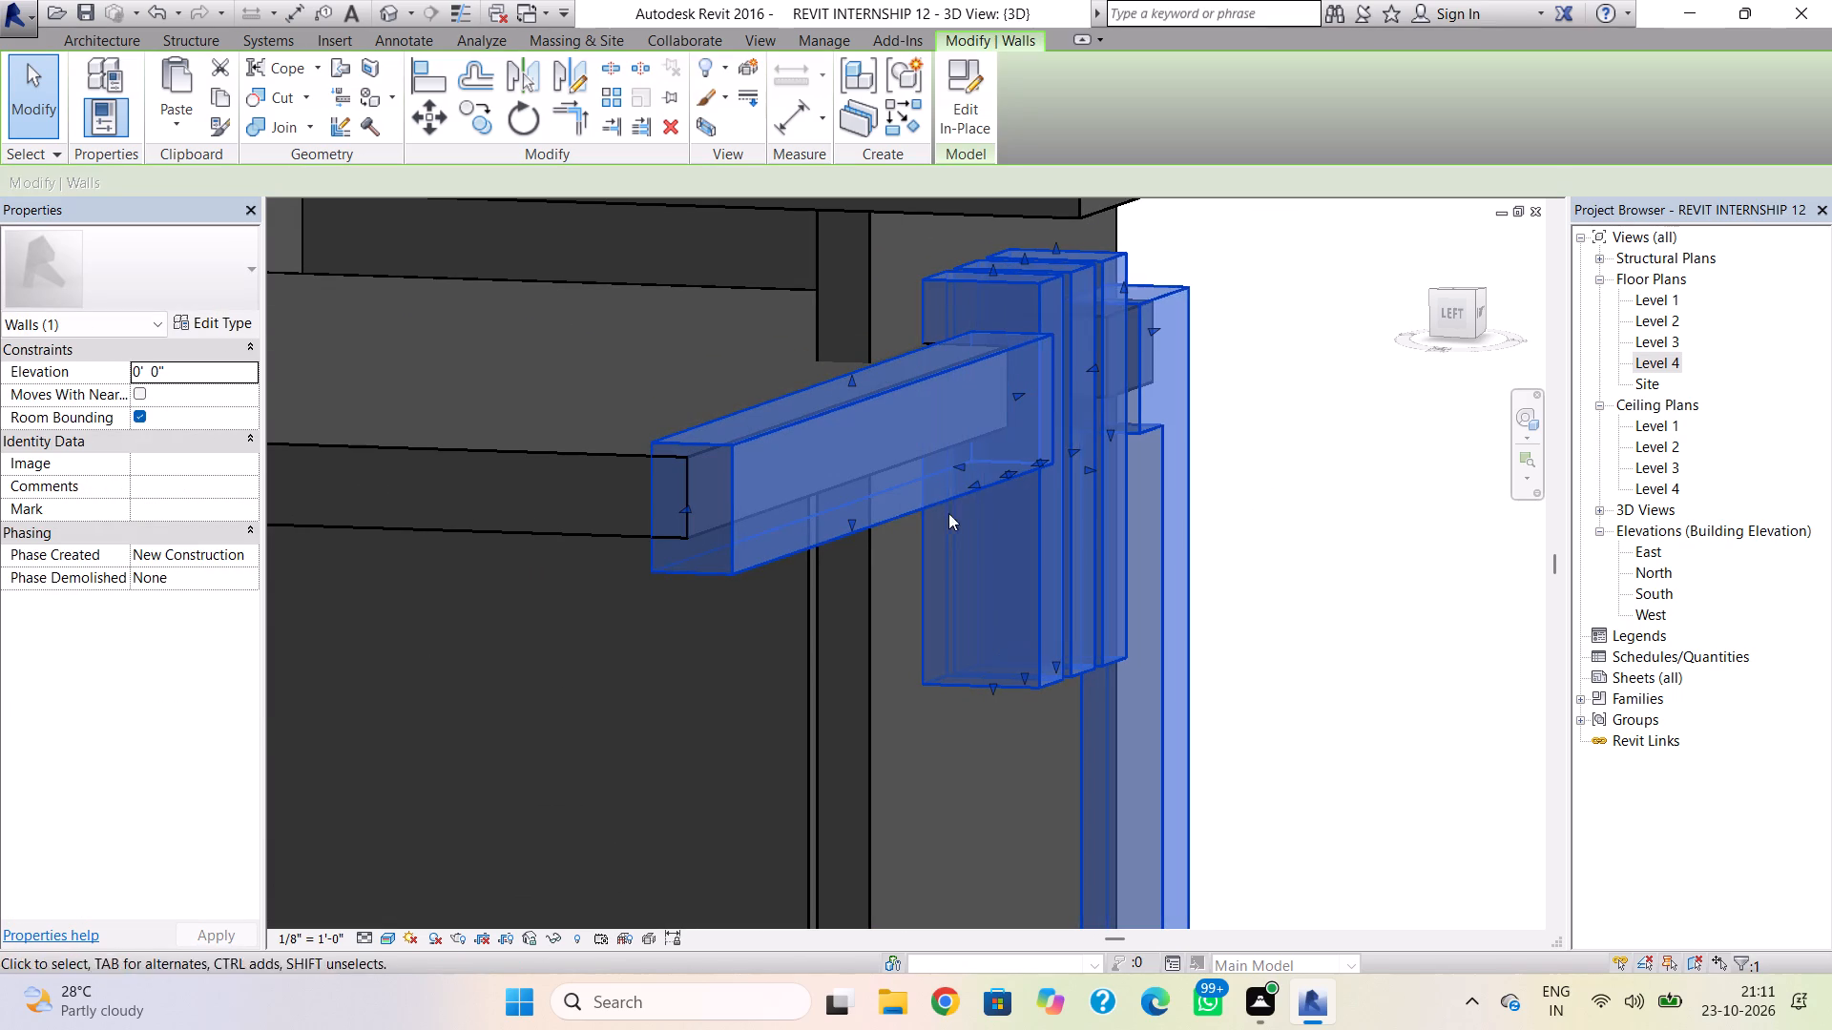
pyautogui.moveTo(958, 464); pyautogui.dragTo(995, 466)
pyautogui.click(1313, 504)
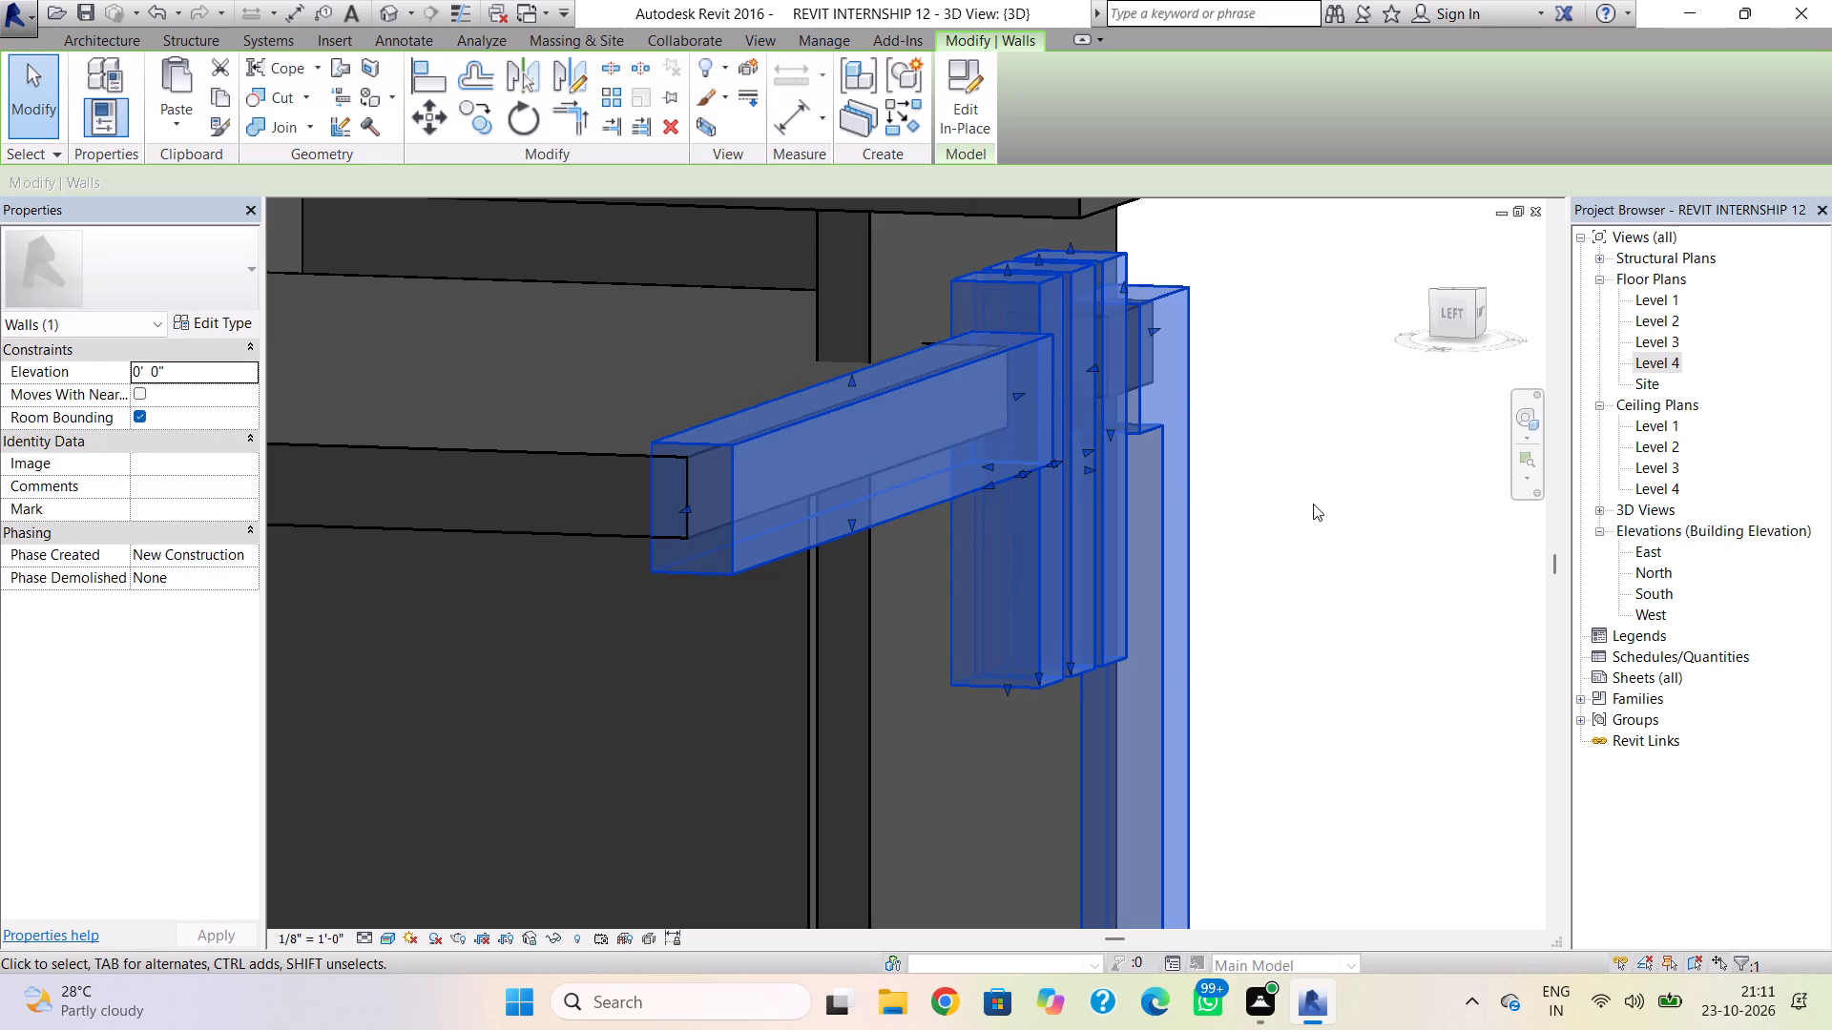
pyautogui.press('Escape')
# Examine the slimmed strips and frame against the roof edge in 3D from above, the front and below.
pyautogui.keyDown('shift'); pyautogui.moveTo(1198, 599); pyautogui.dragTo(1254, 699, button='right'); pyautogui.keyUp('shift')
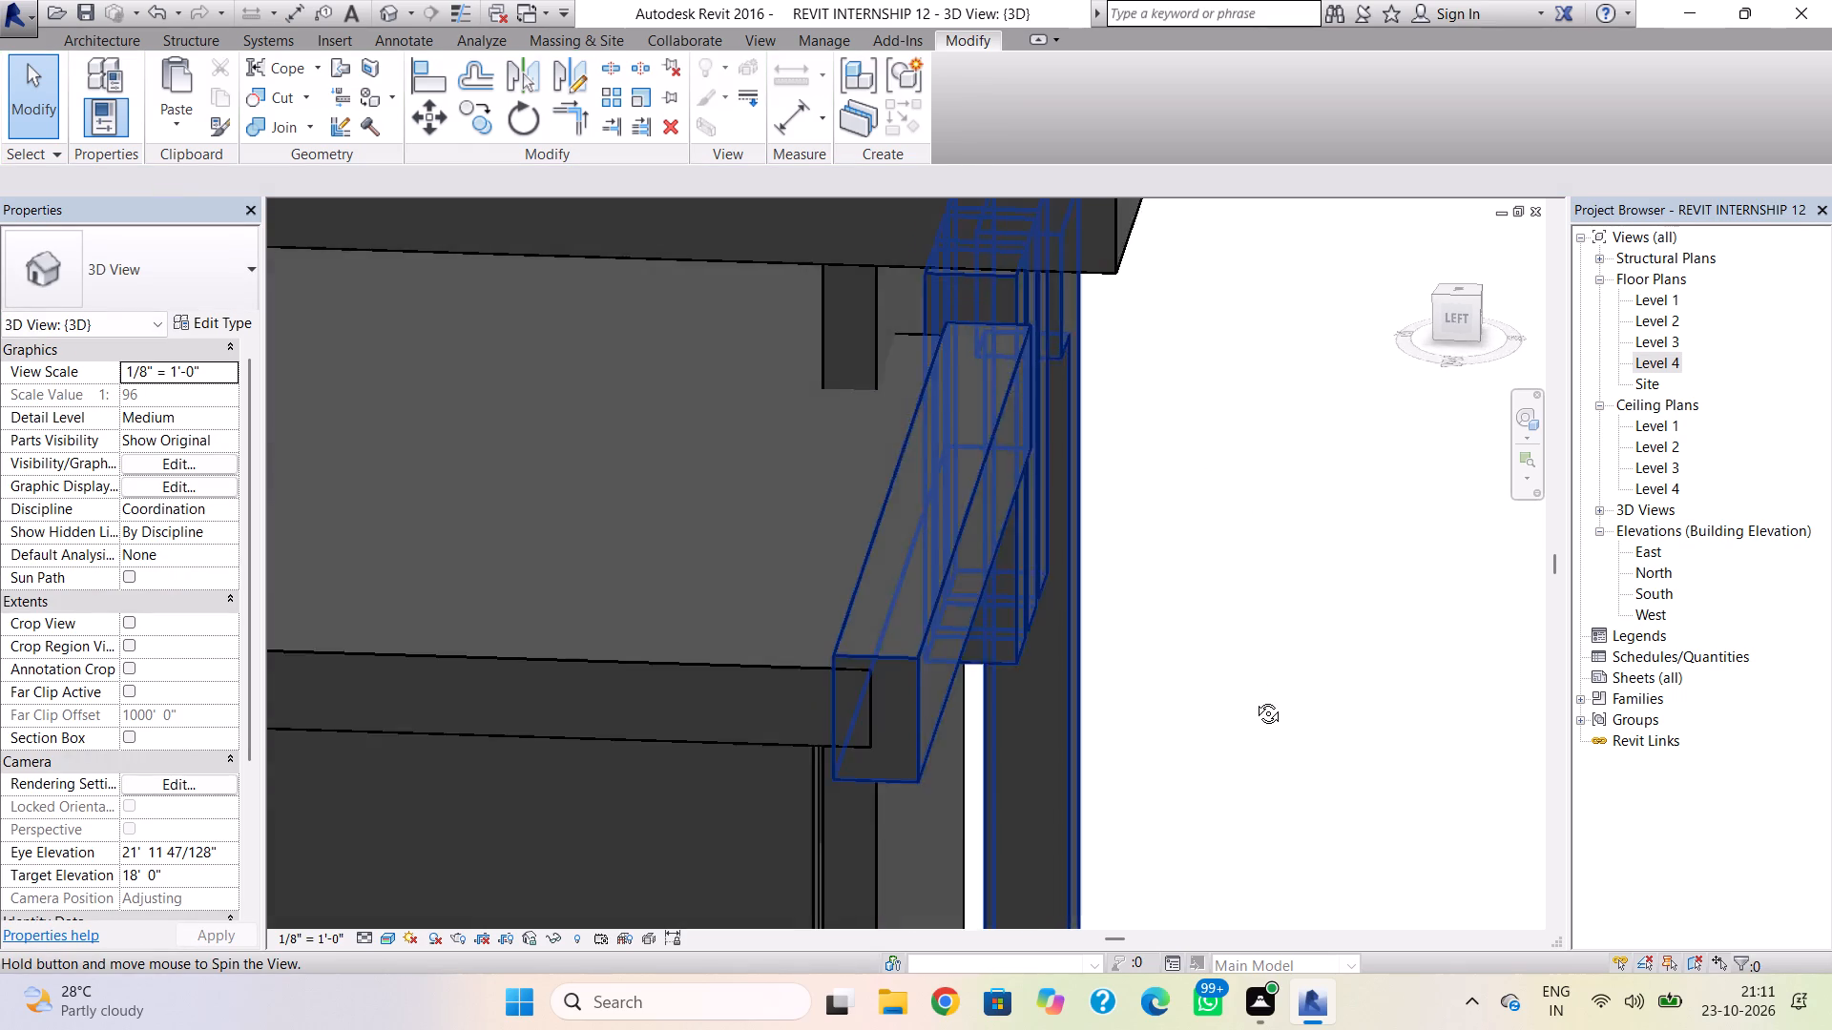
pyautogui.keyDown('shift'); pyautogui.moveTo(1254, 699); pyautogui.dragTo(990, 586, button='right'); pyautogui.keyUp('shift')
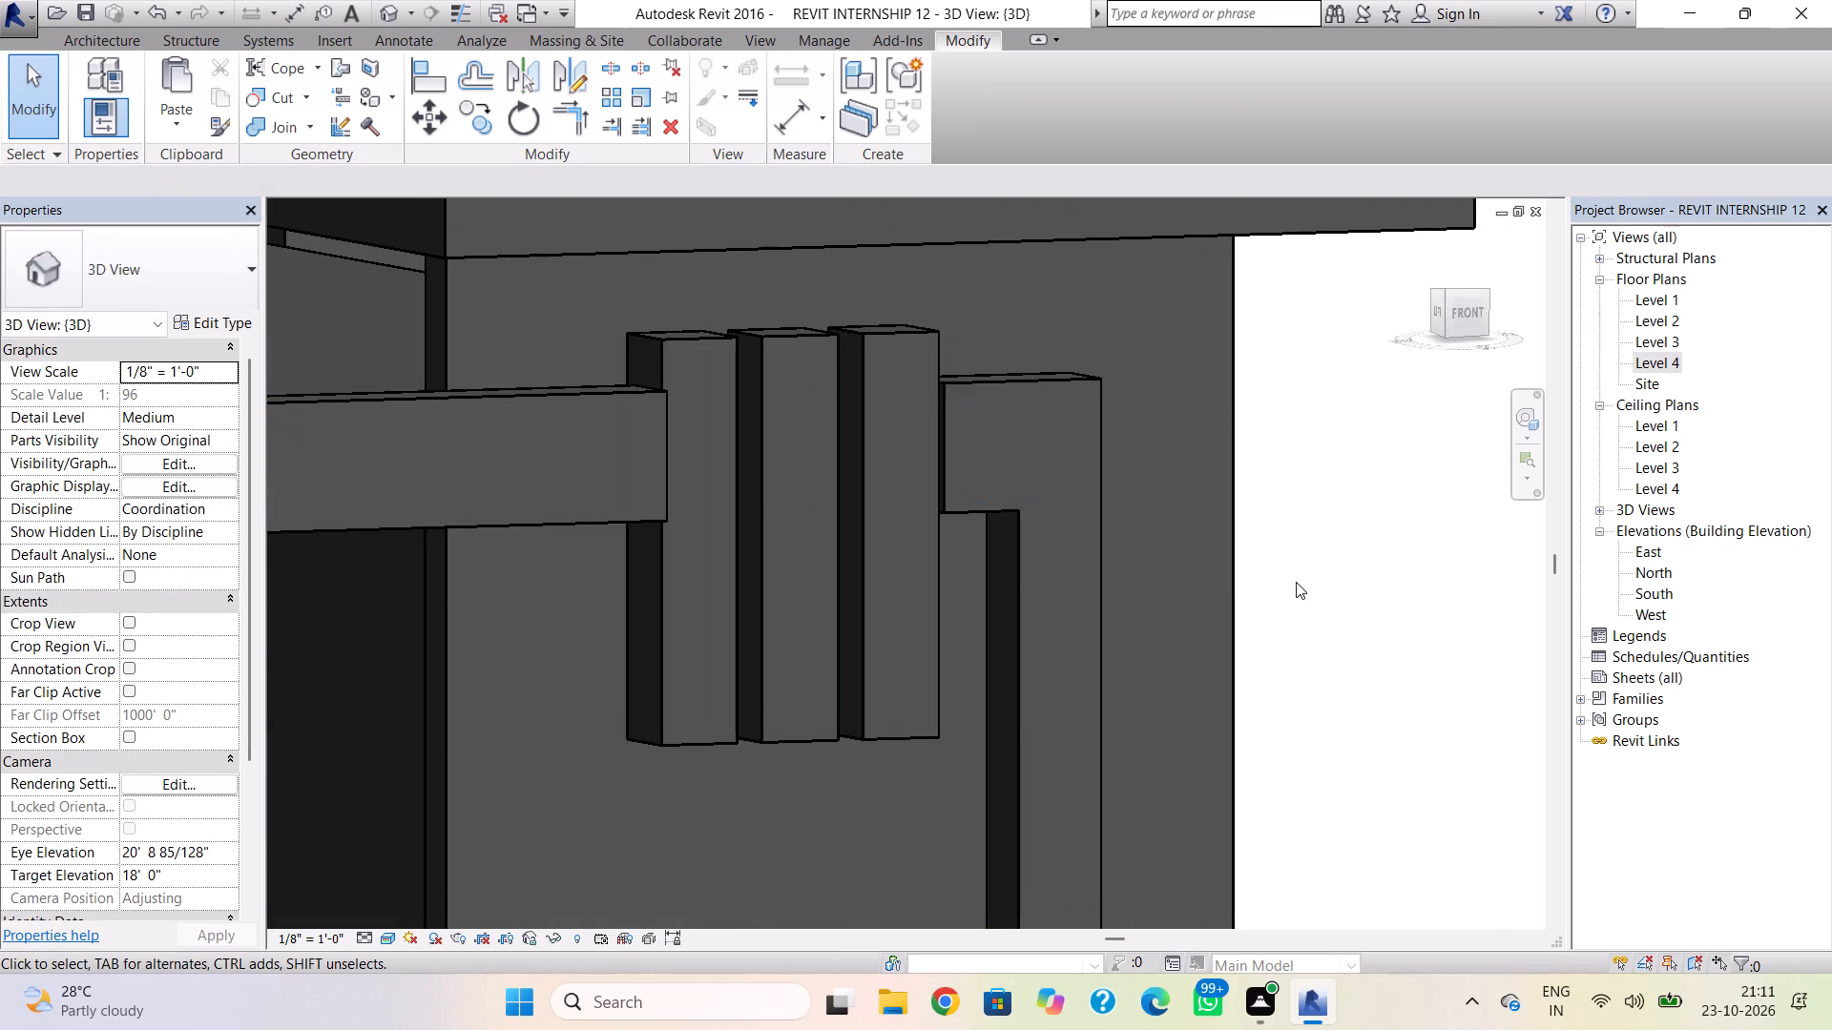
pyautogui.scroll(-4, 1329, 563)
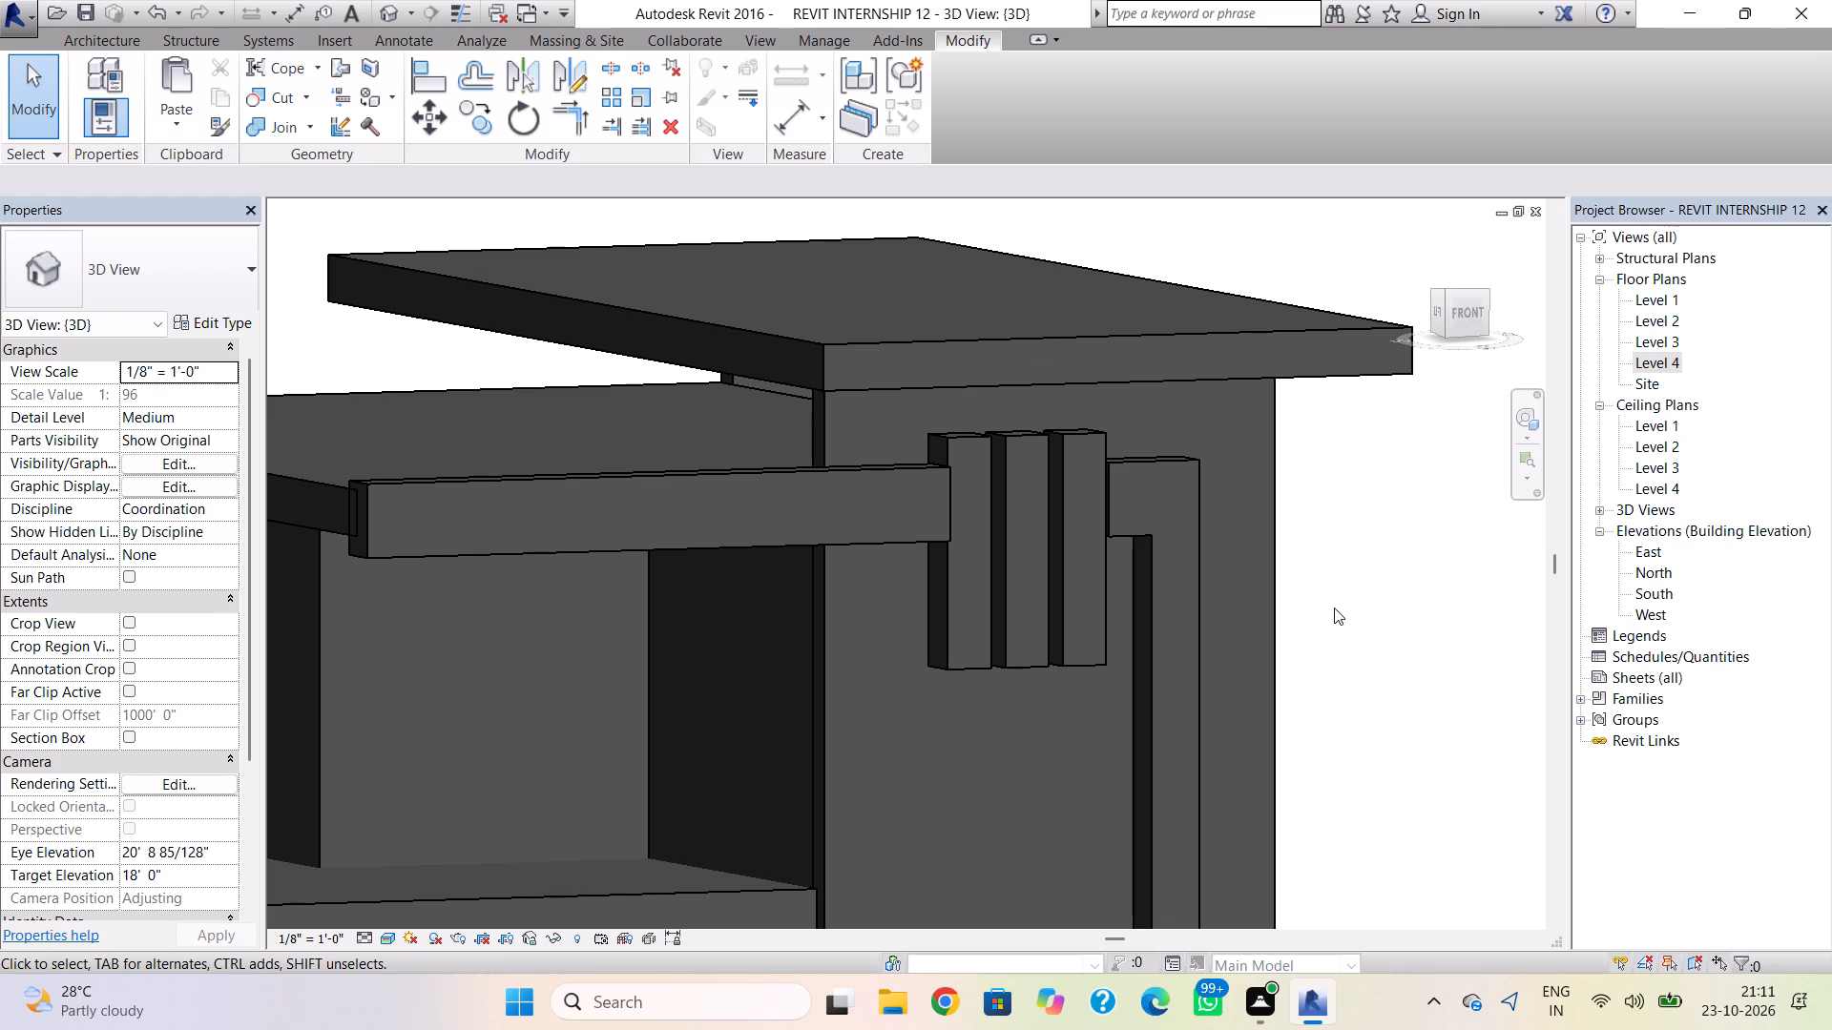
pyautogui.scroll(-2, 1269, 672)
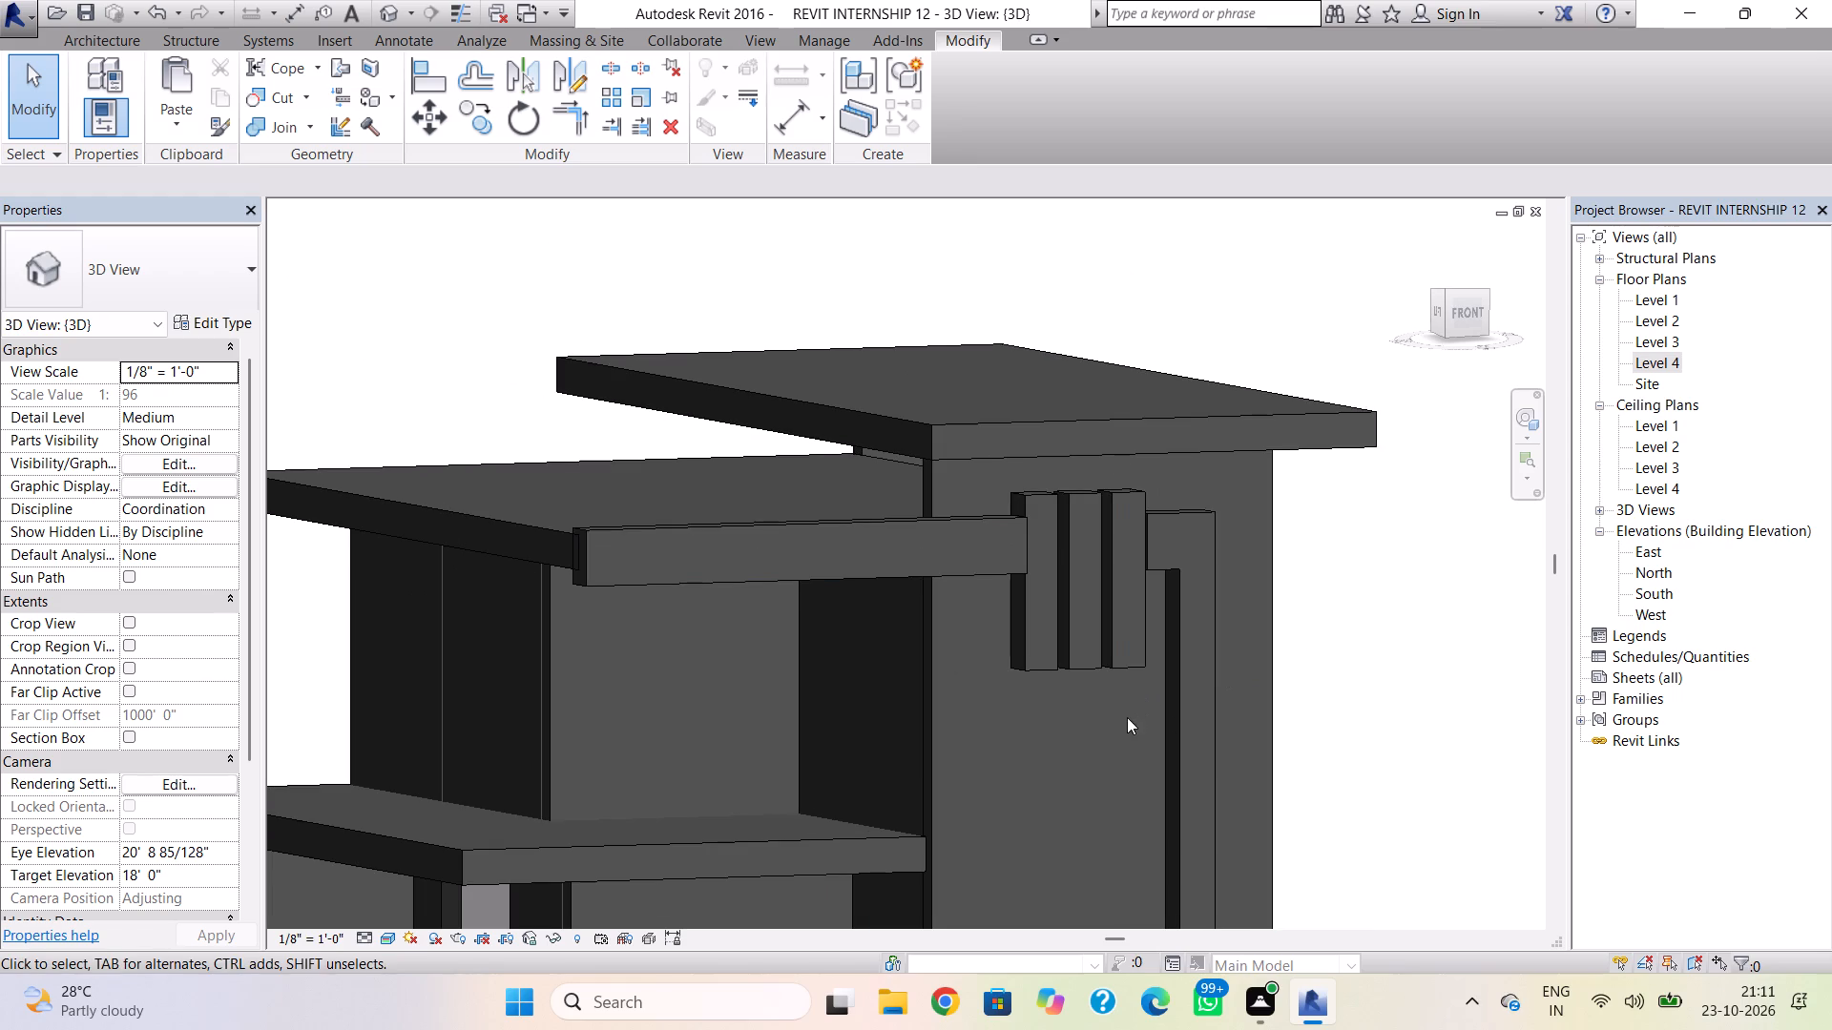
pyautogui.press('Escape')
pyautogui.keyDown('shift'); pyautogui.moveTo(1391, 691); pyautogui.dragTo(1281, 628, button='right'); pyautogui.keyUp('shift')
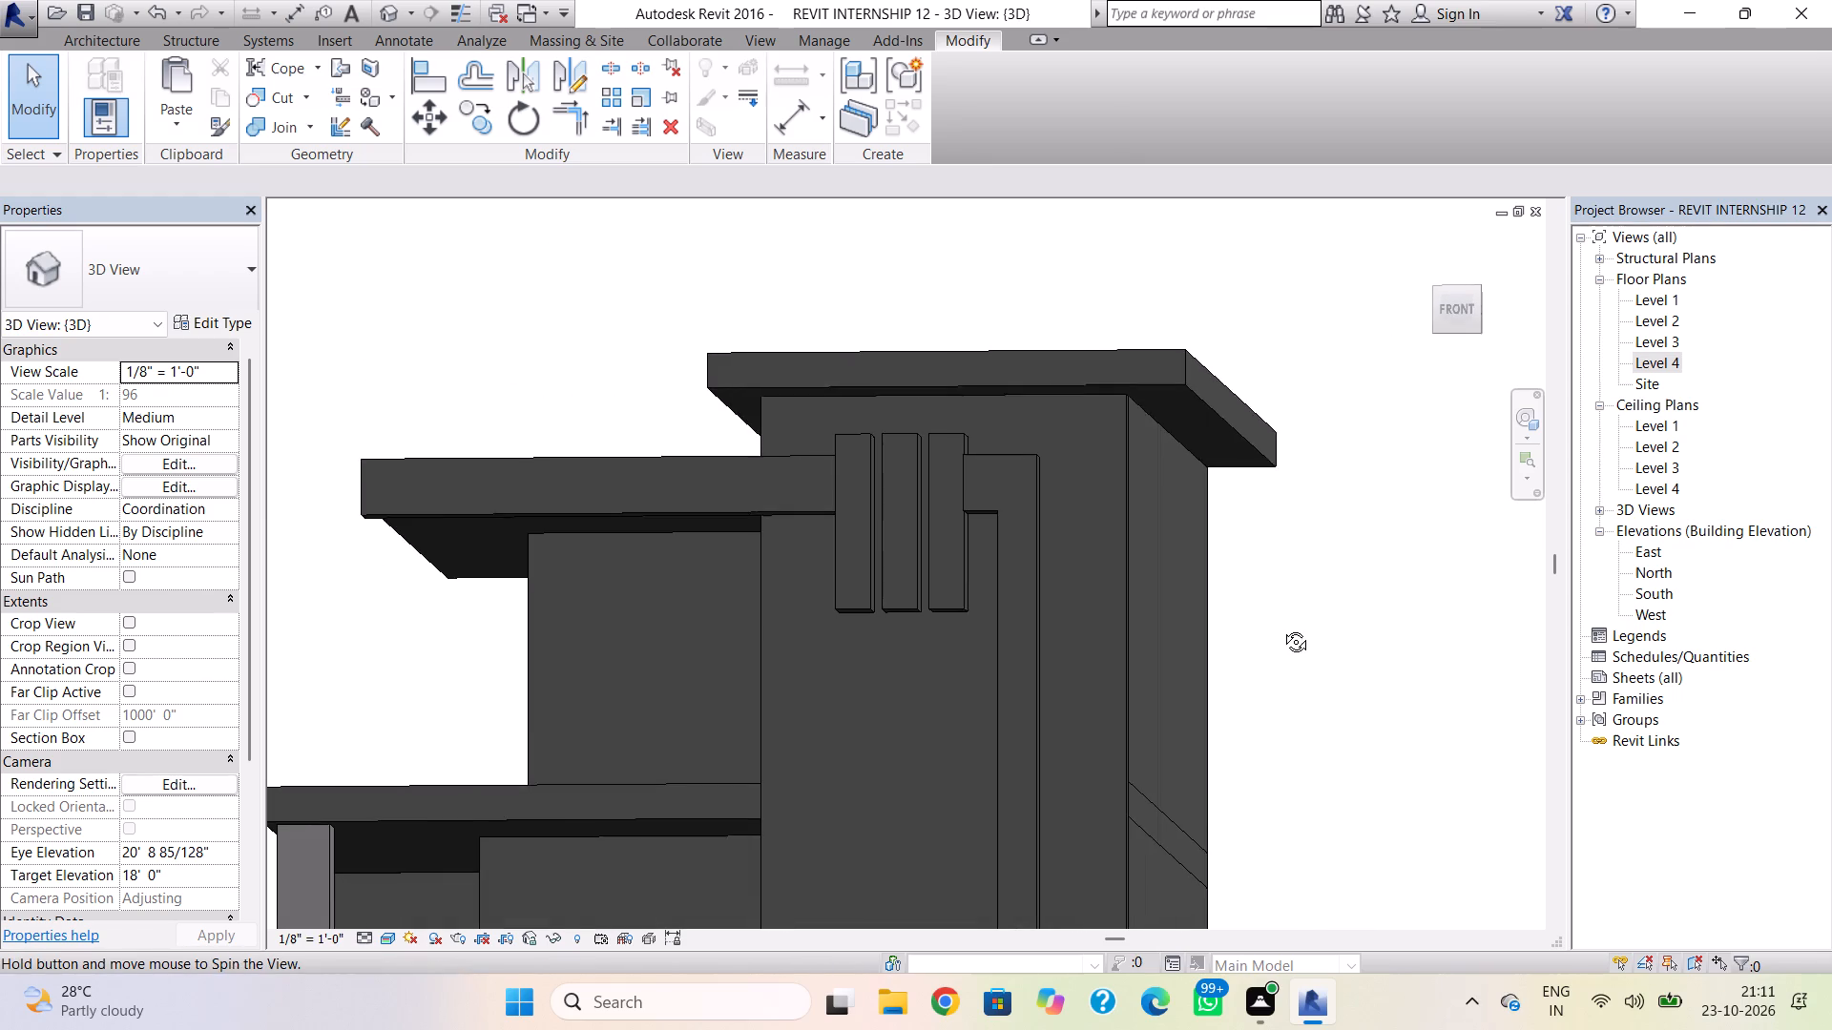
pyautogui.keyDown('shift'); pyautogui.moveTo(1281, 628); pyautogui.dragTo(1281, 627, button='right'); pyautogui.keyUp('shift')
pyautogui.scroll(-5, 1281, 632)
pyautogui.moveTo(1268, 672); pyautogui.dragTo(1328, 604, button='middle')
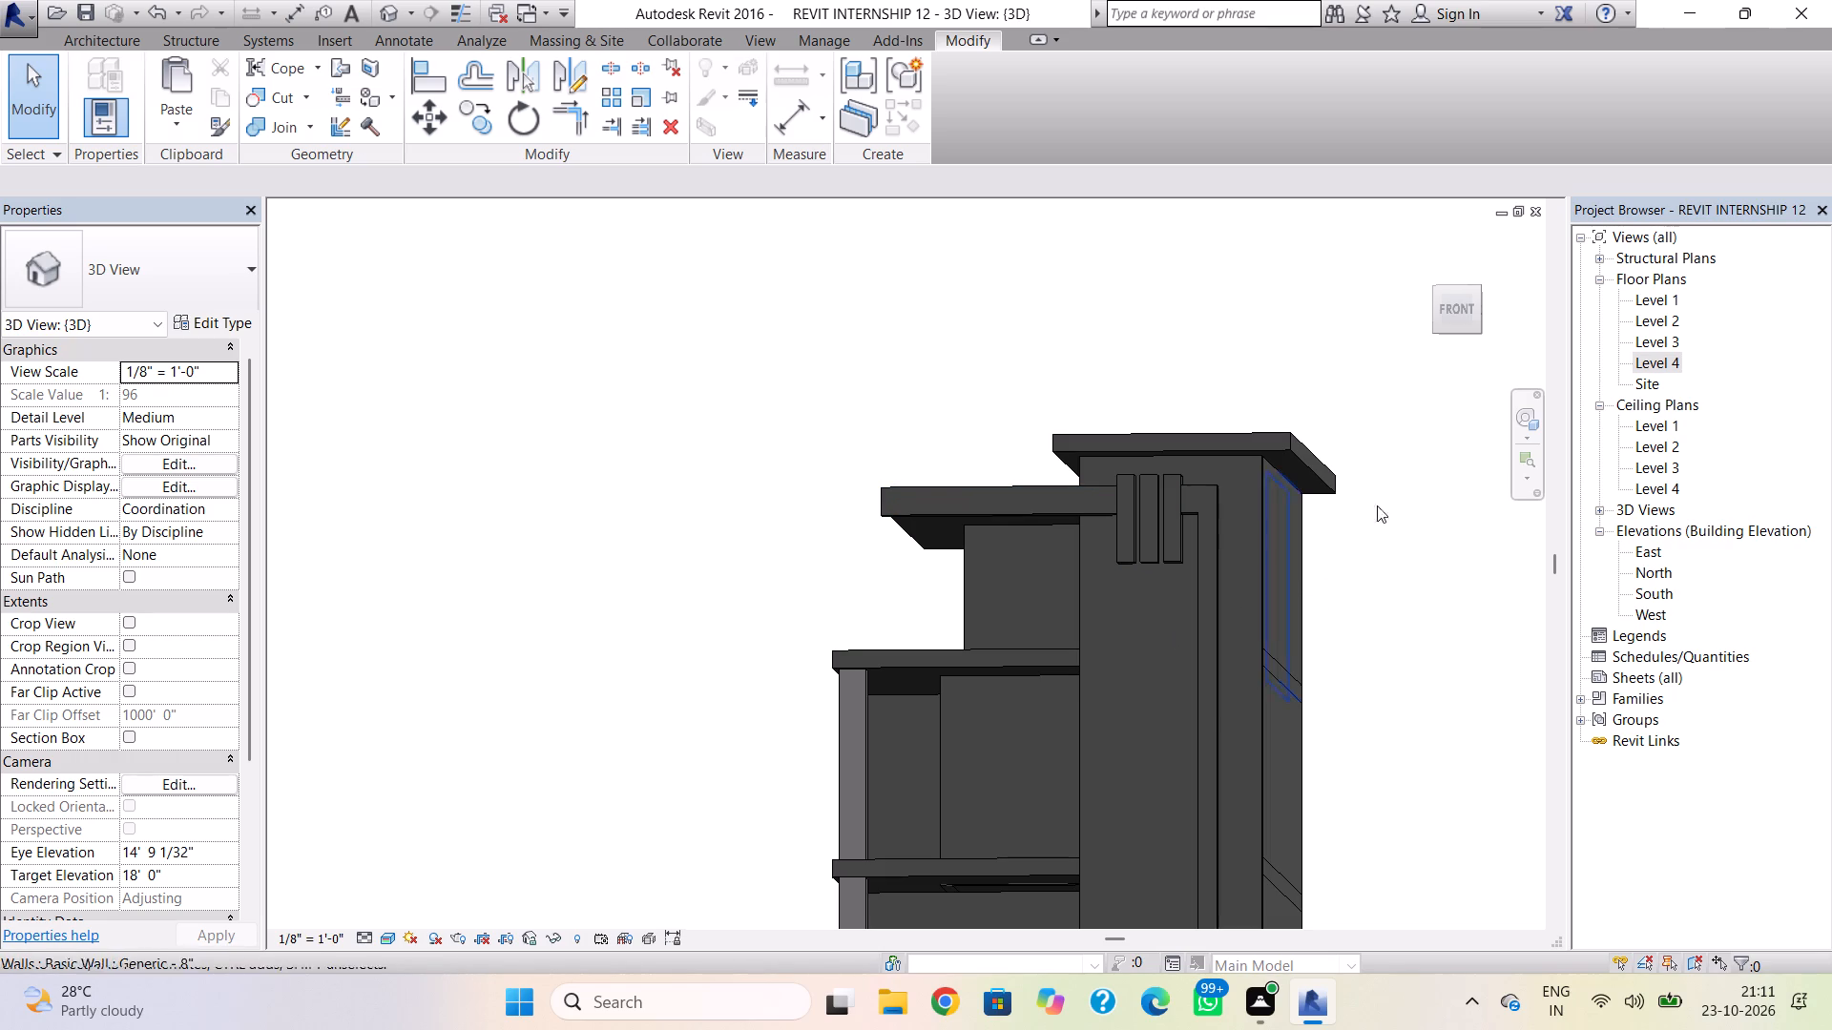
# Reopen the lower roof's footprint in the Level 4 plan, nudge the notch's long-edge side outward until the notch is 5' 2" wide, and finish the sketch.
pyautogui.keyDown('shift'); pyautogui.moveTo(973, 572); pyautogui.dragTo(1166, 642, button='right'); pyautogui.keyUp('shift')
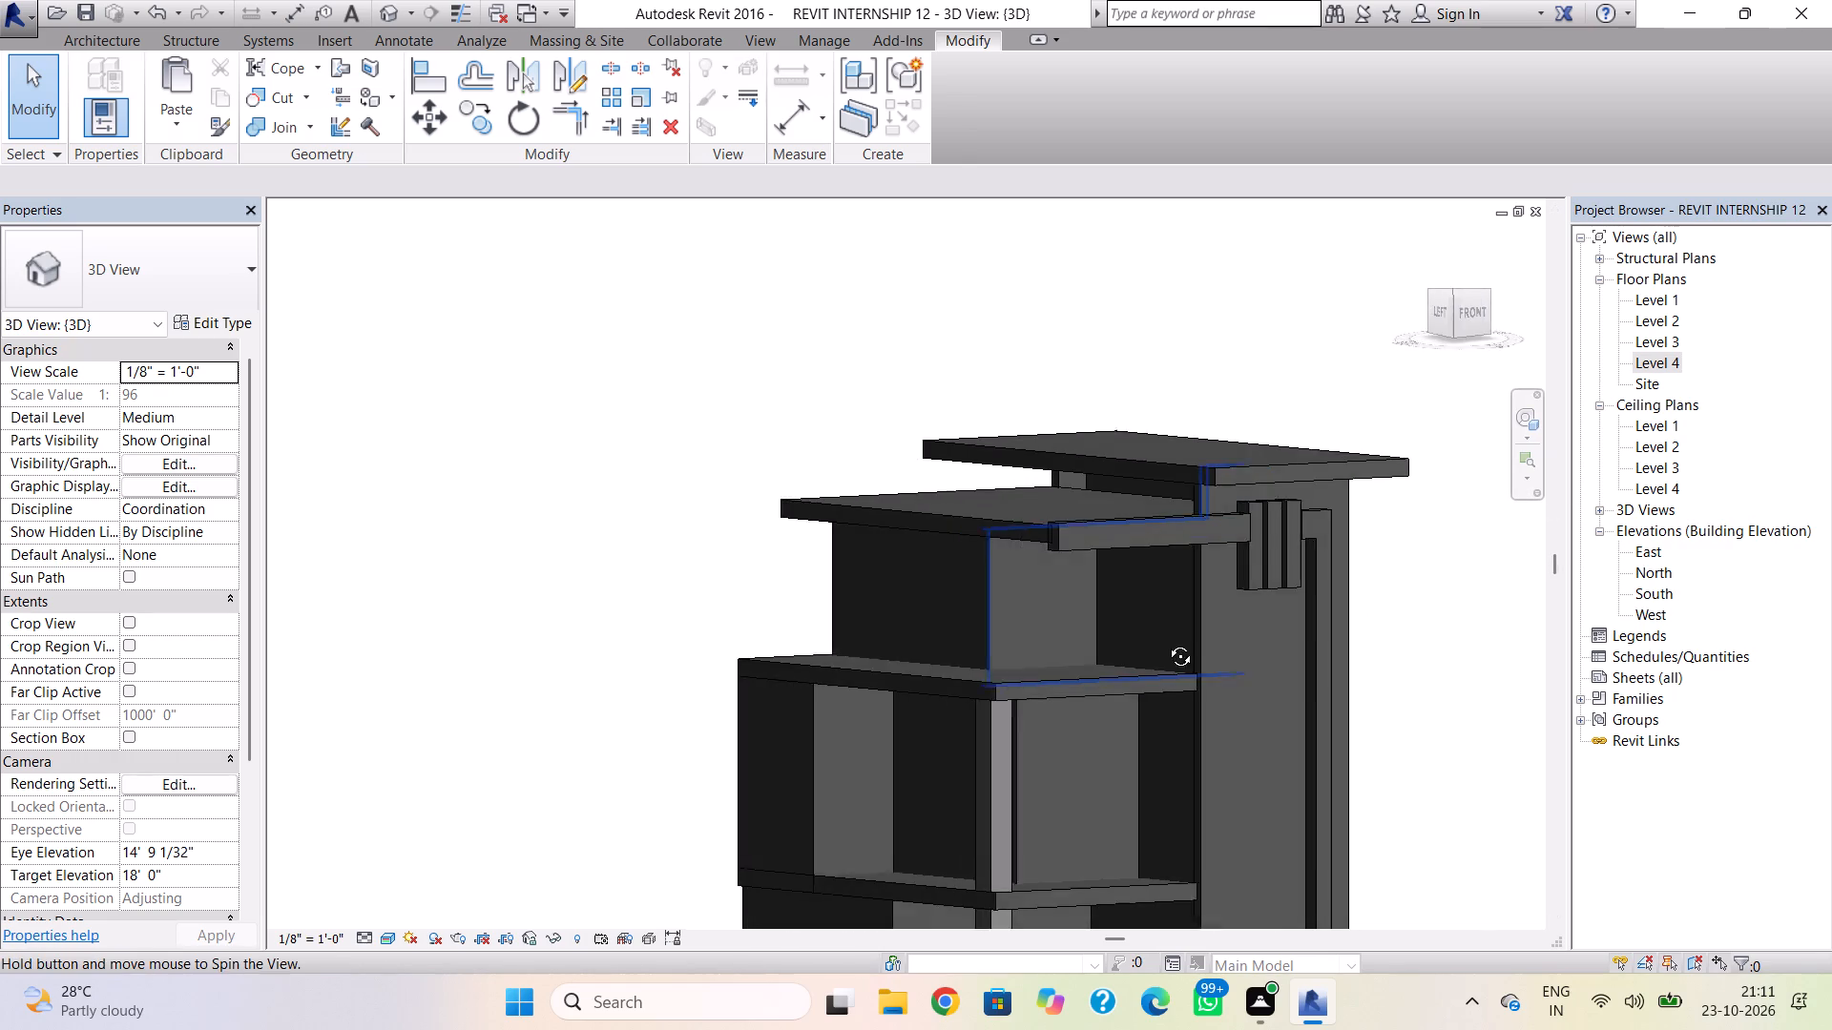
pyautogui.keyDown('shift'); pyautogui.moveTo(1166, 642); pyautogui.dragTo(1225, 651, button='right'); pyautogui.keyUp('shift')
pyautogui.doubleClick(1110, 539)
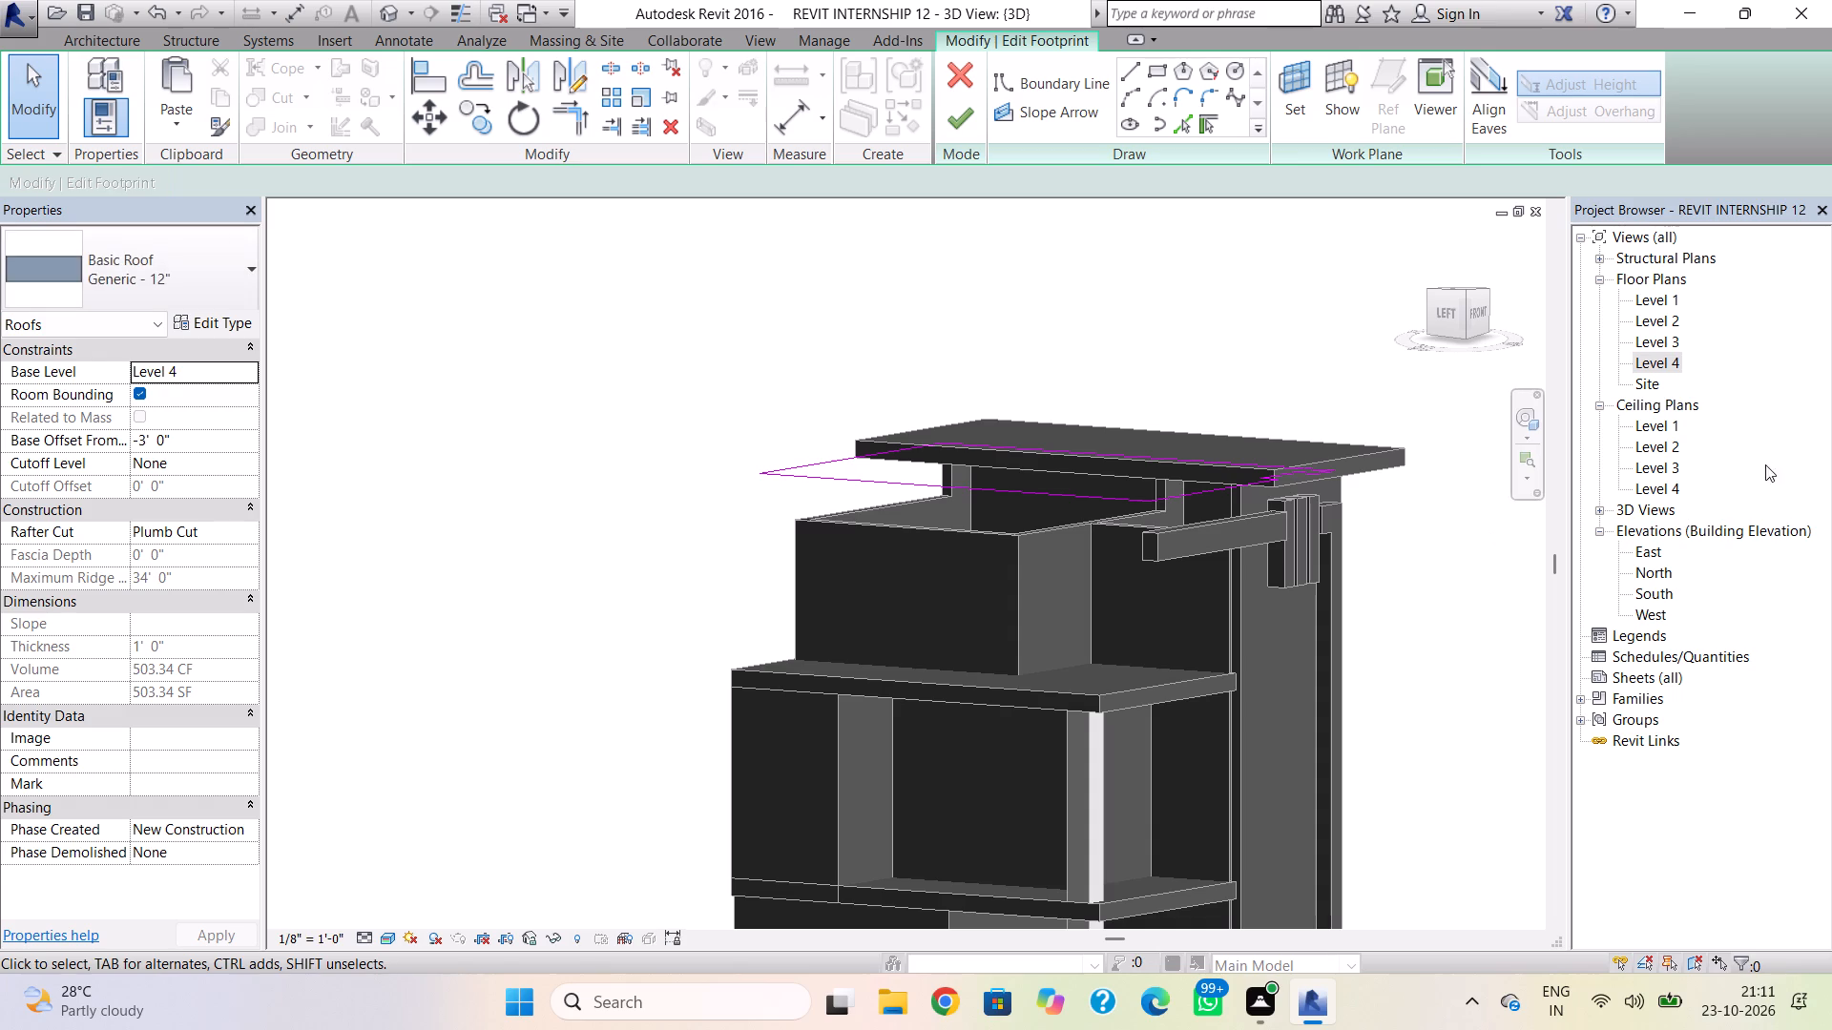
pyautogui.doubleClick(1685, 362)
pyautogui.click(1666, 363)
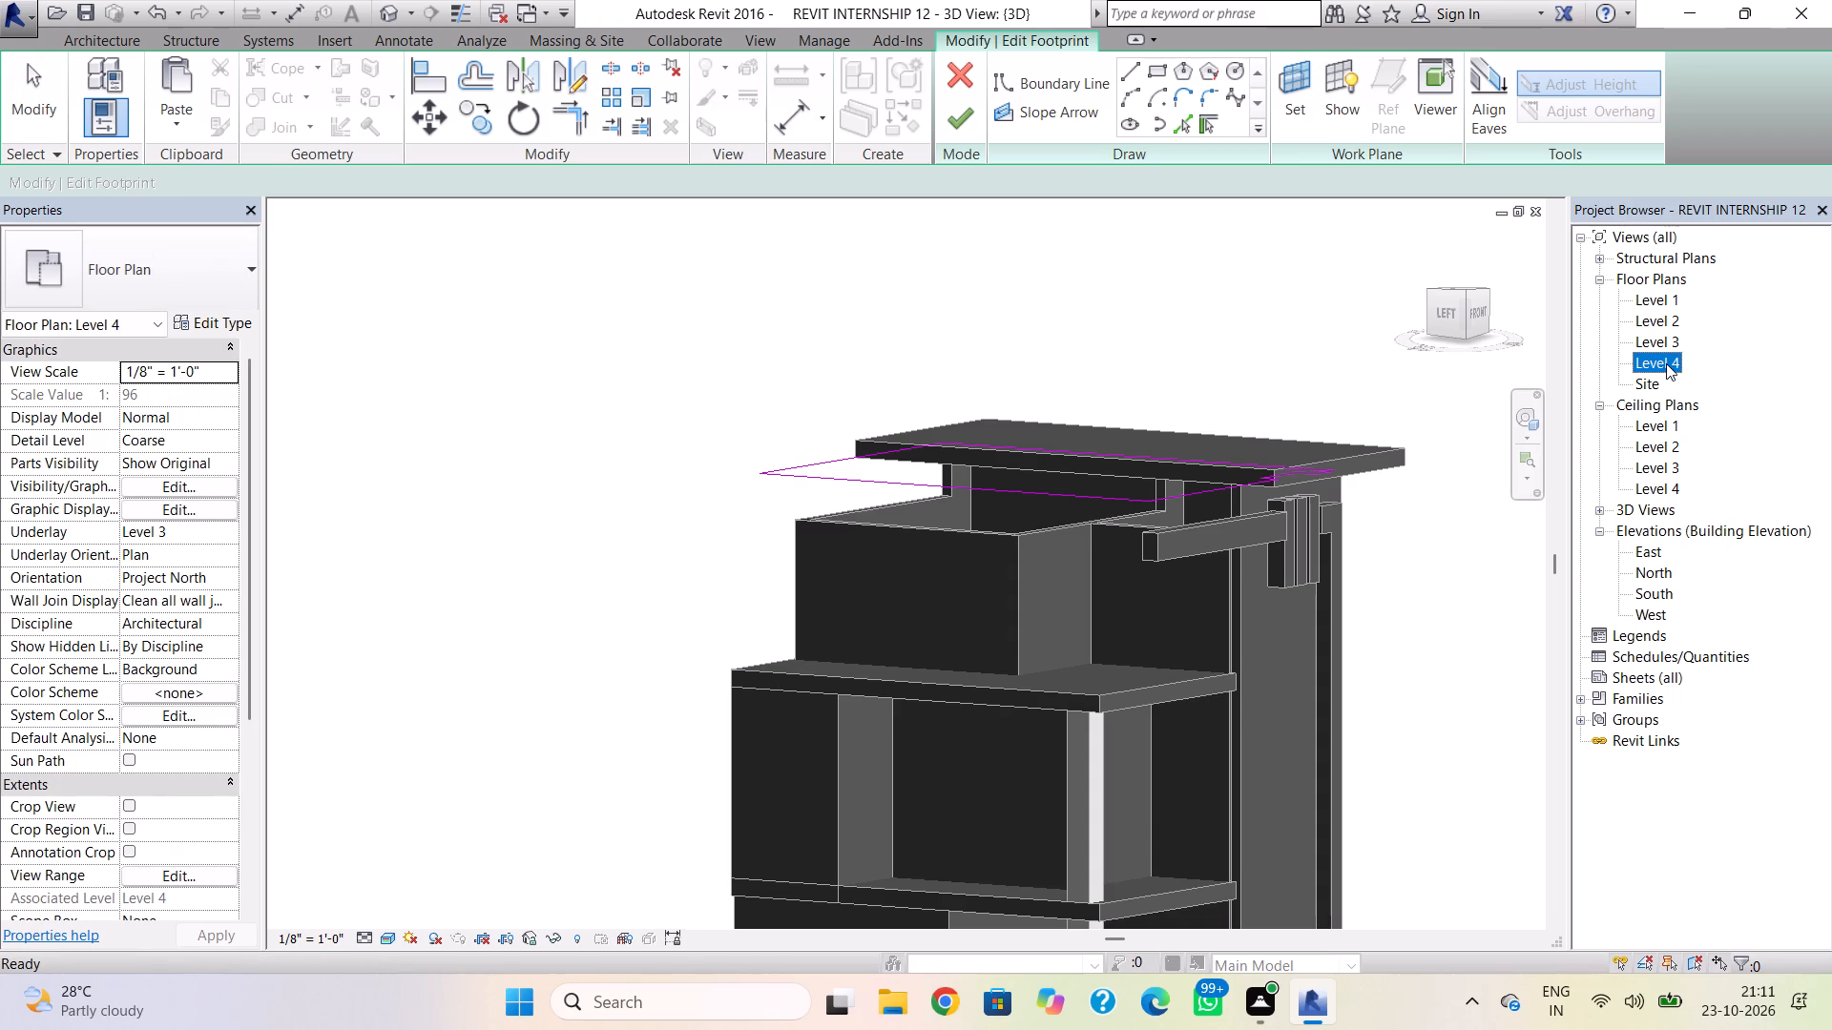
pyautogui.click(1097, 634)
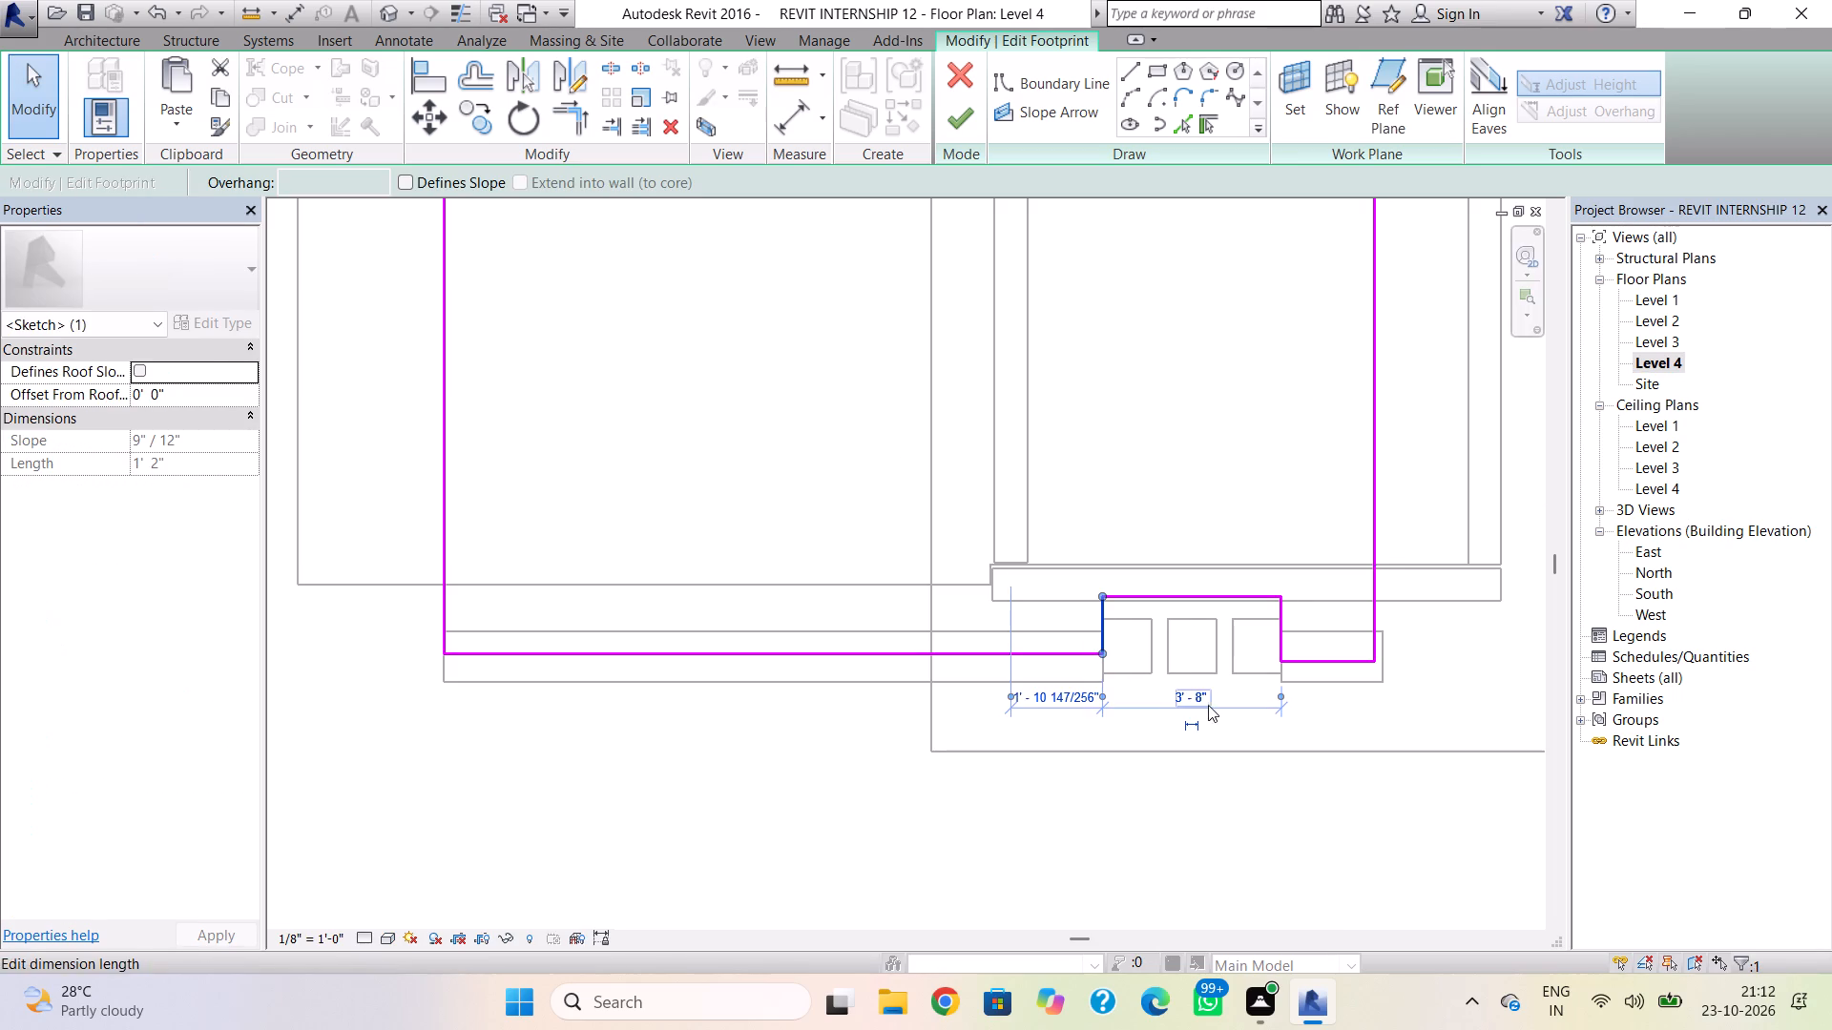
pyautogui.press('Left')
pyautogui.press('Left')
pyautogui.press('Left')
pyautogui.press('Left')
pyautogui.press('Left')
pyautogui.press('Left')
pyautogui.press('Left')
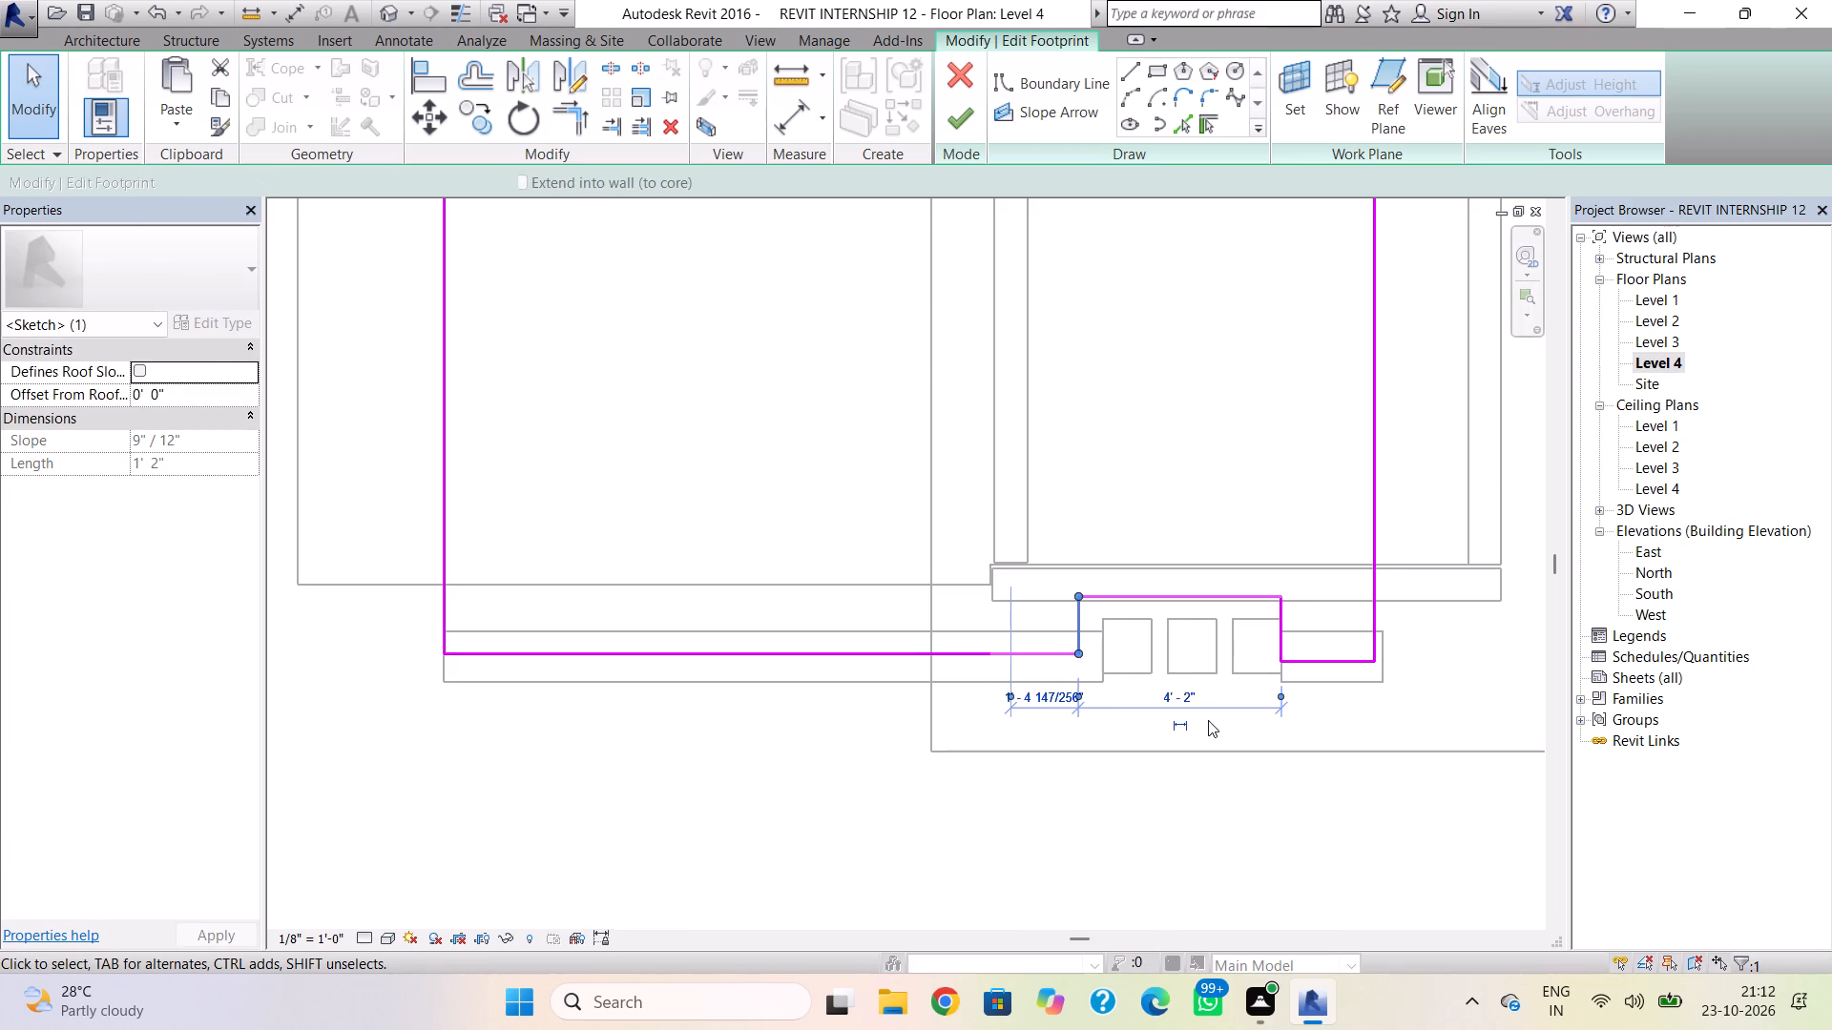
pyautogui.press('Left')
pyautogui.press('Left')
pyautogui.press('Left')
pyautogui.press('Left')
pyautogui.press('Left')
pyautogui.press('Left')
pyautogui.press('Left')
pyautogui.press('Left')
pyautogui.press('Left')
pyautogui.press('Left')
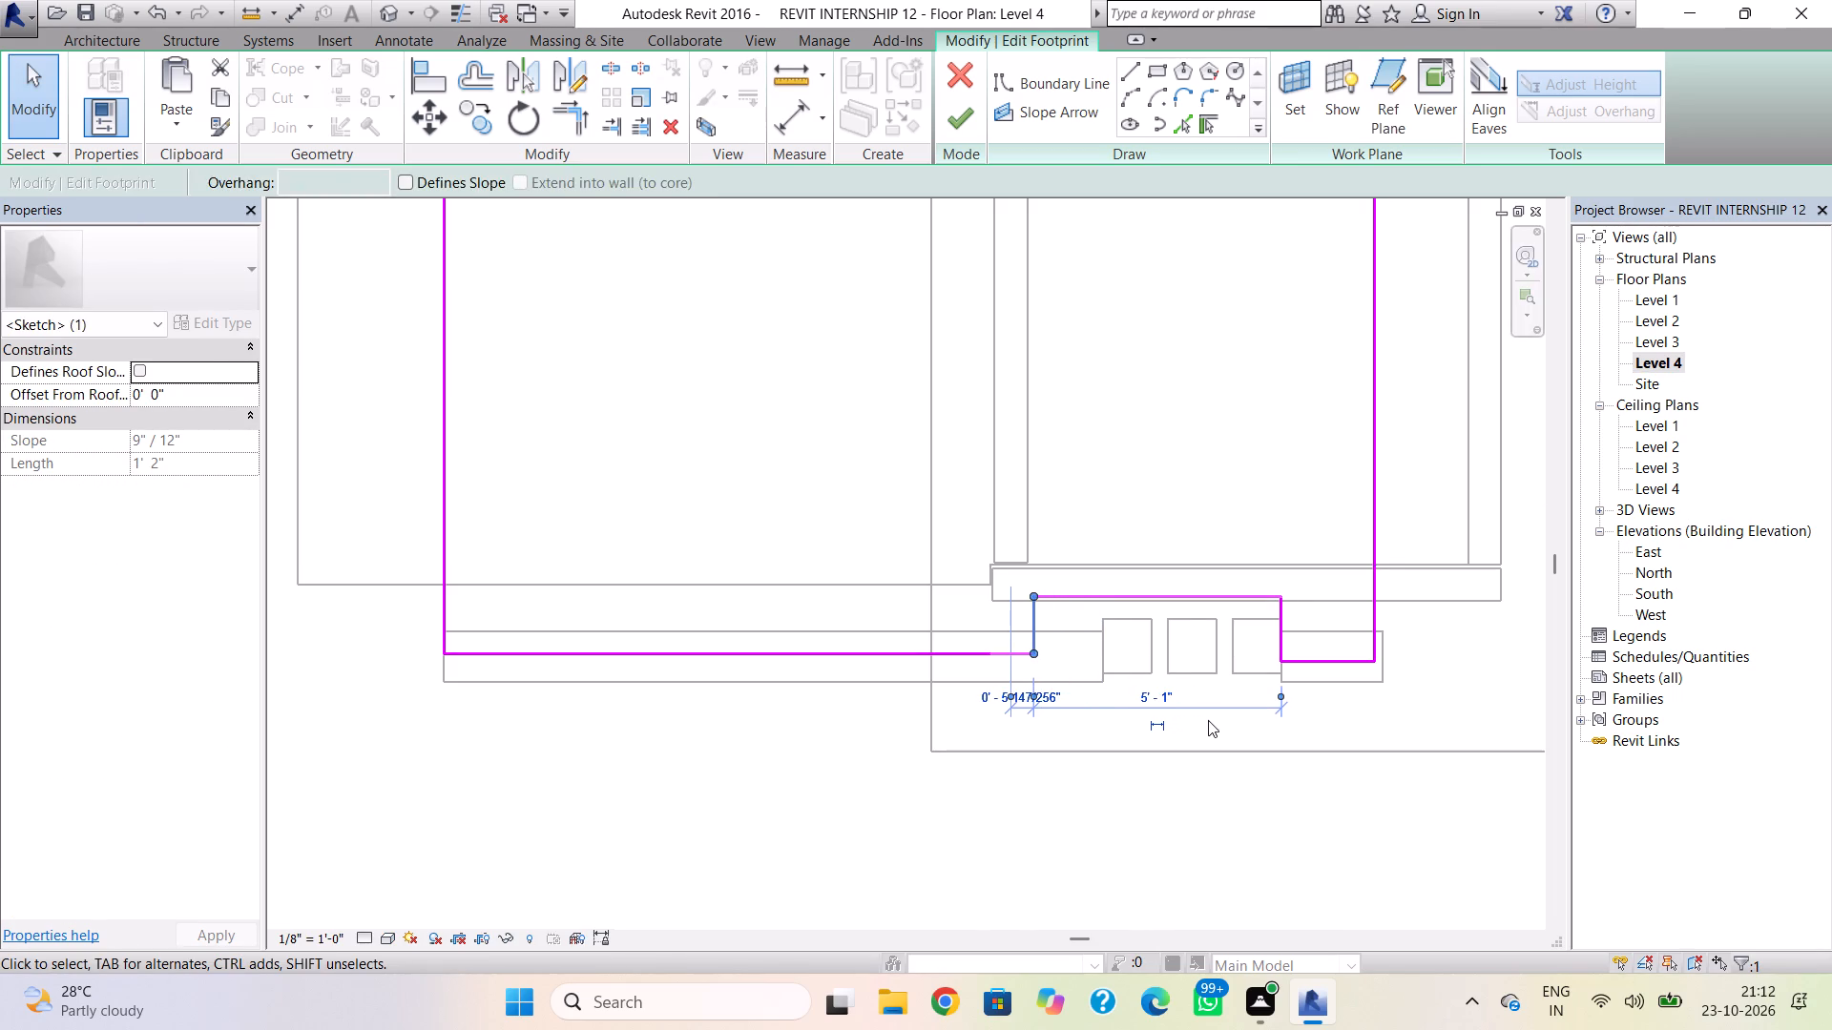
pyautogui.press('Left')
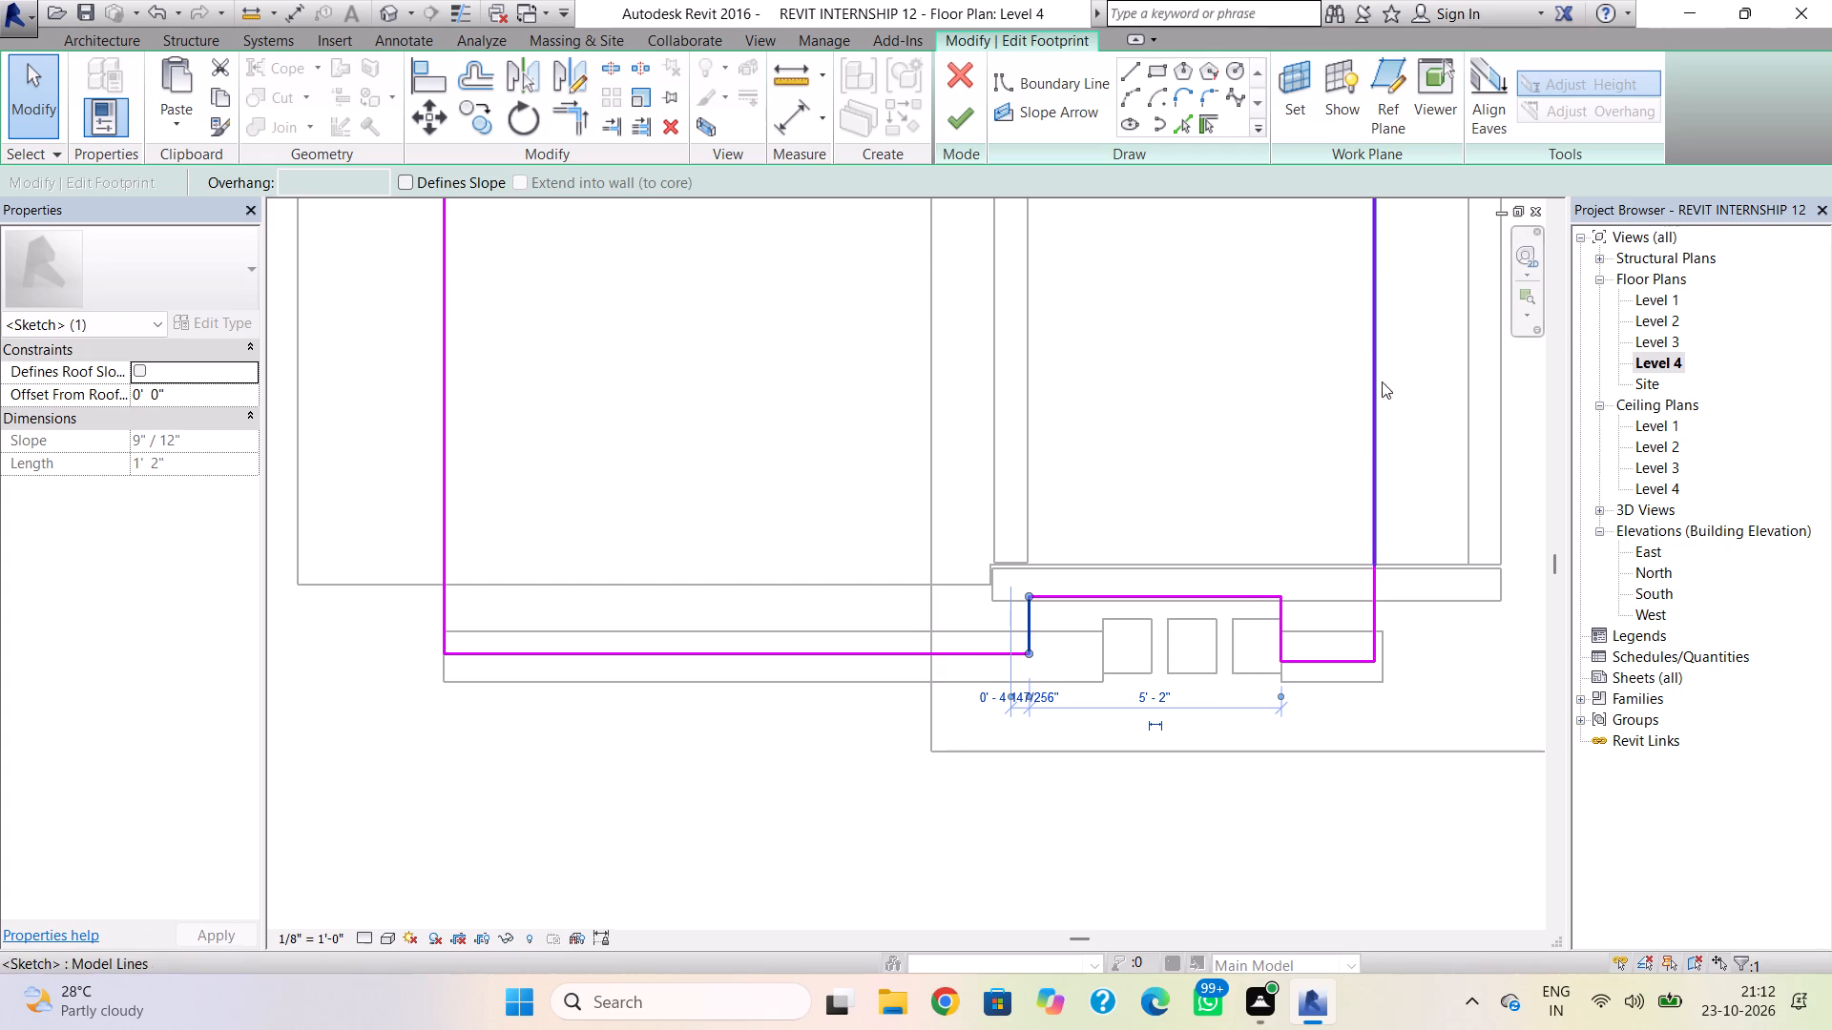
pyautogui.click(948, 104)
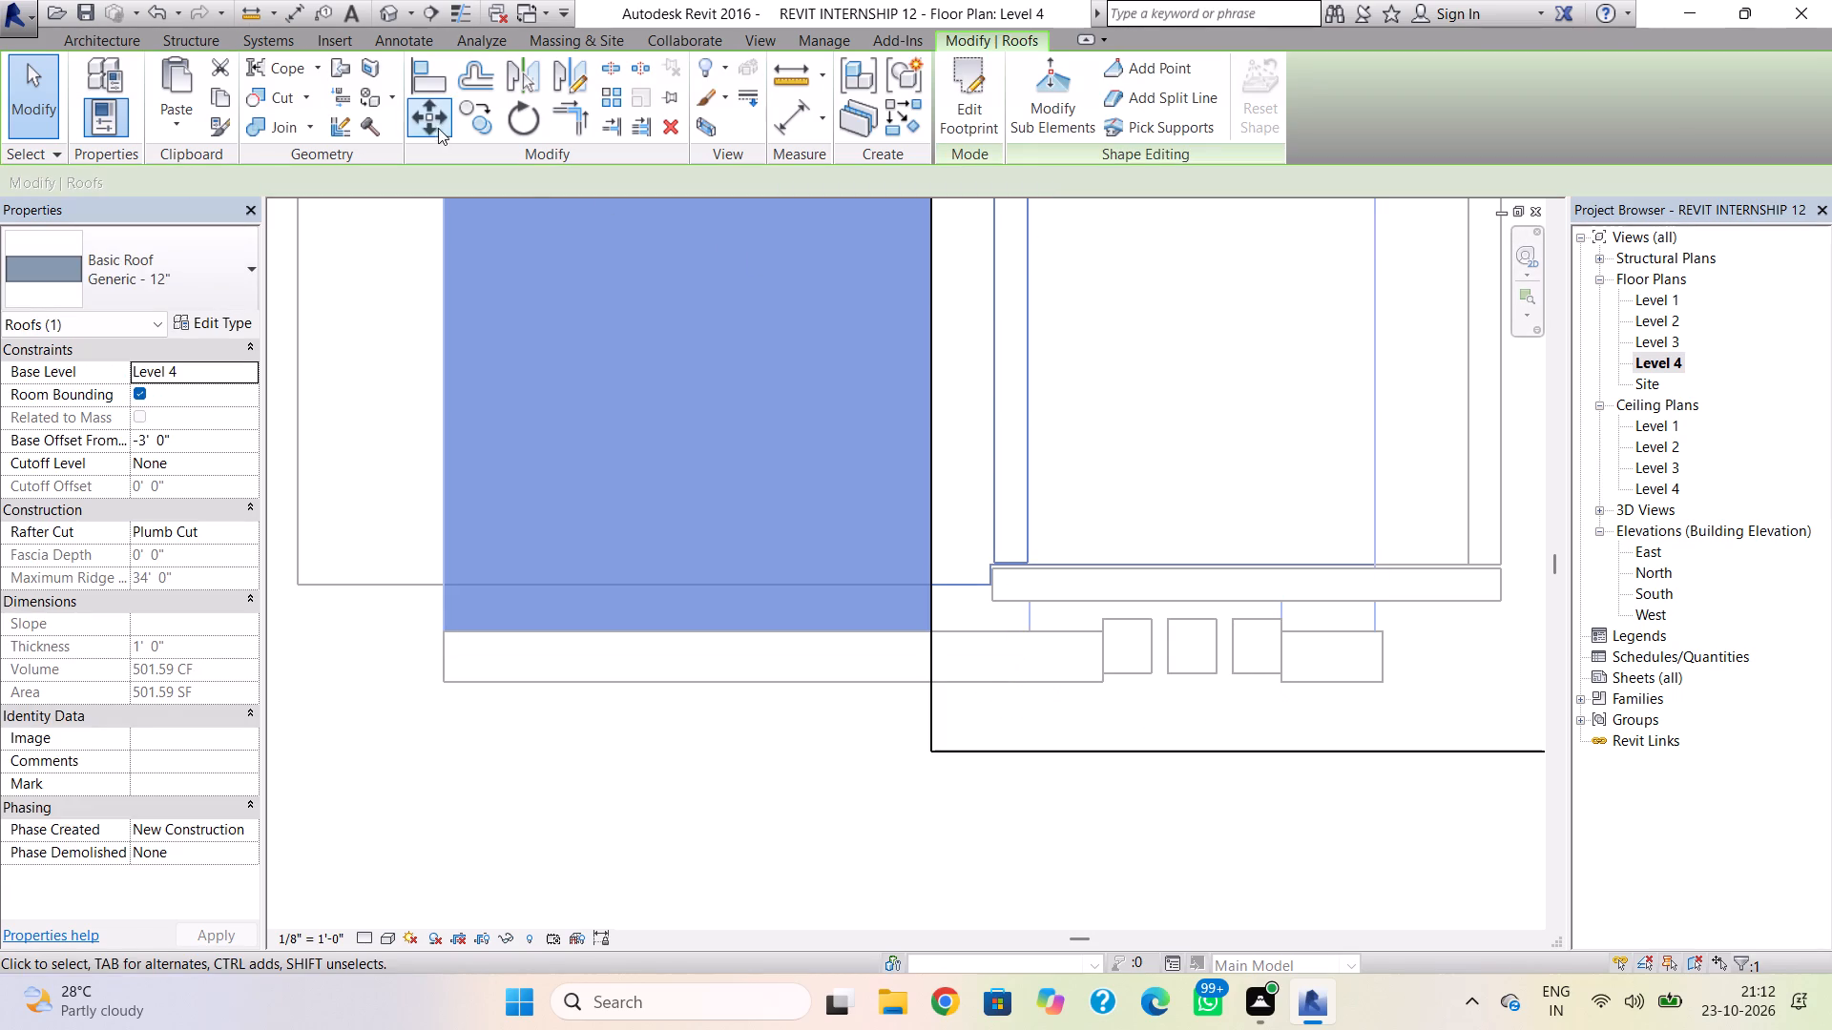
# In the 3D view, shorten the front frame's long horizontal arm by pulling its end away from the vertical strips.
pyautogui.click(383, 10)
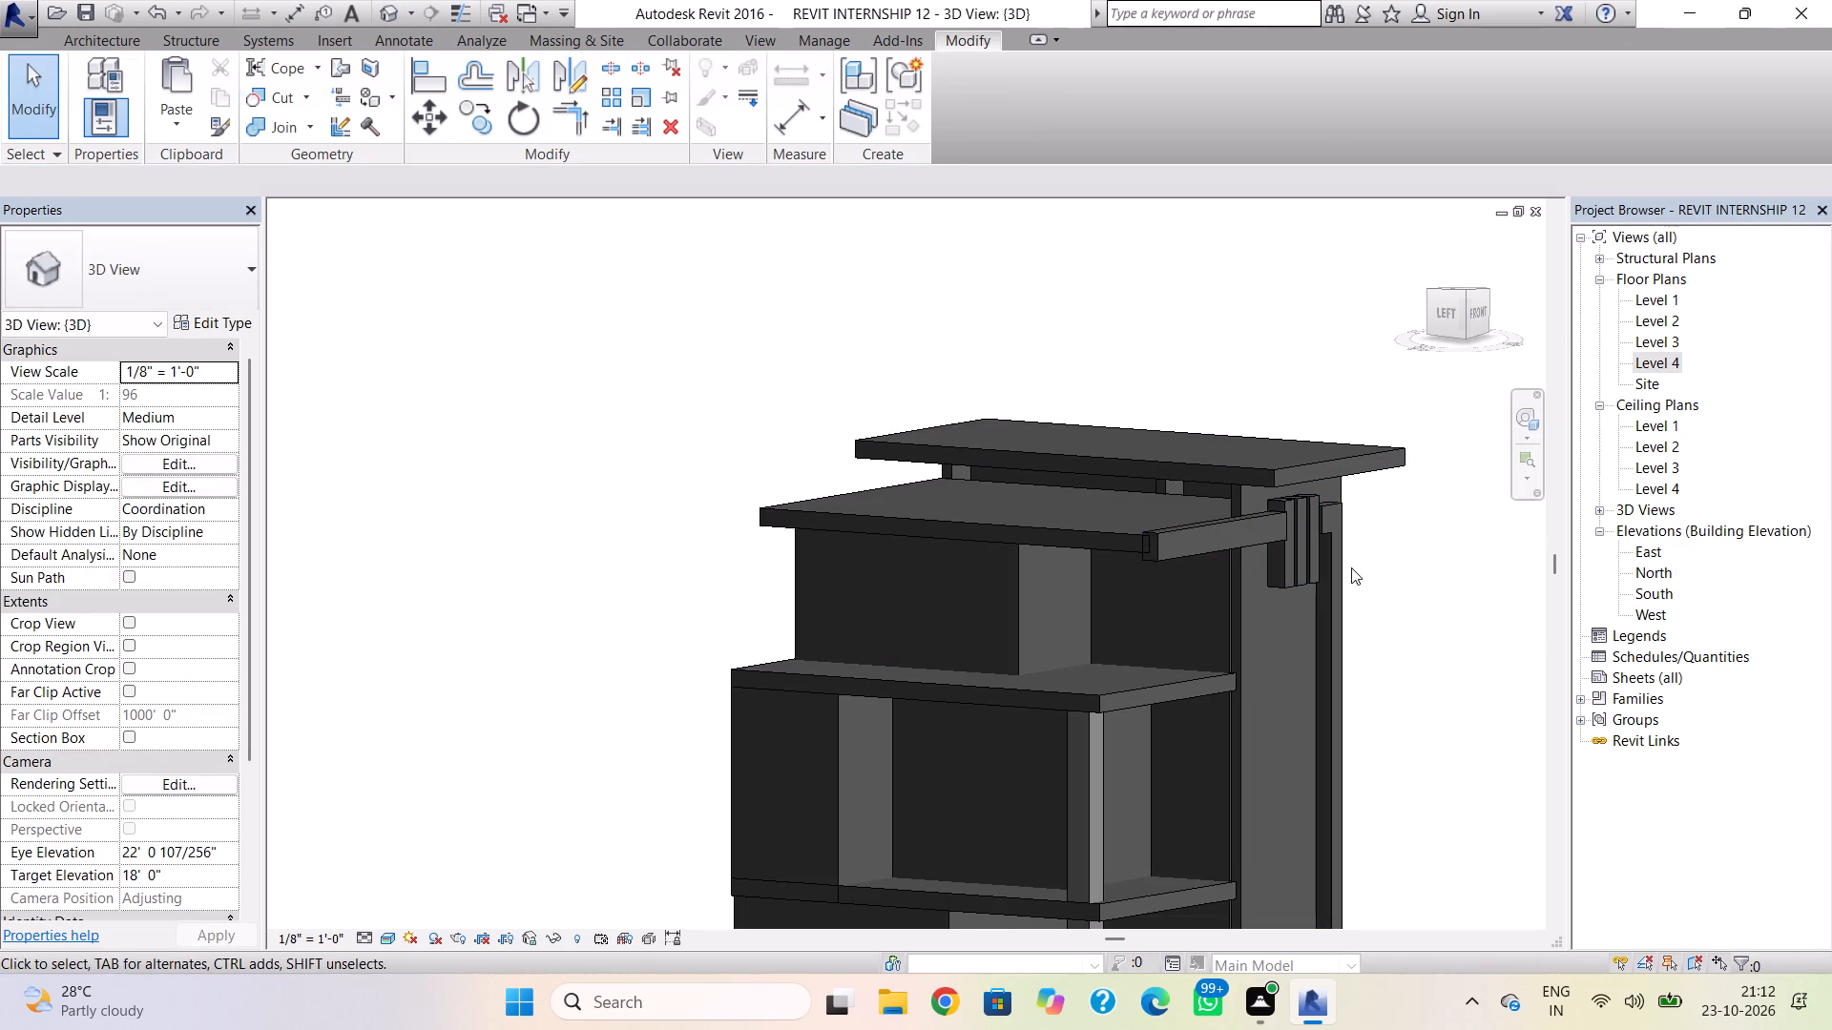
pyautogui.keyDown('shift'); pyautogui.moveTo(1307, 600); pyautogui.dragTo(1117, 617, button='right'); pyautogui.keyUp('shift')
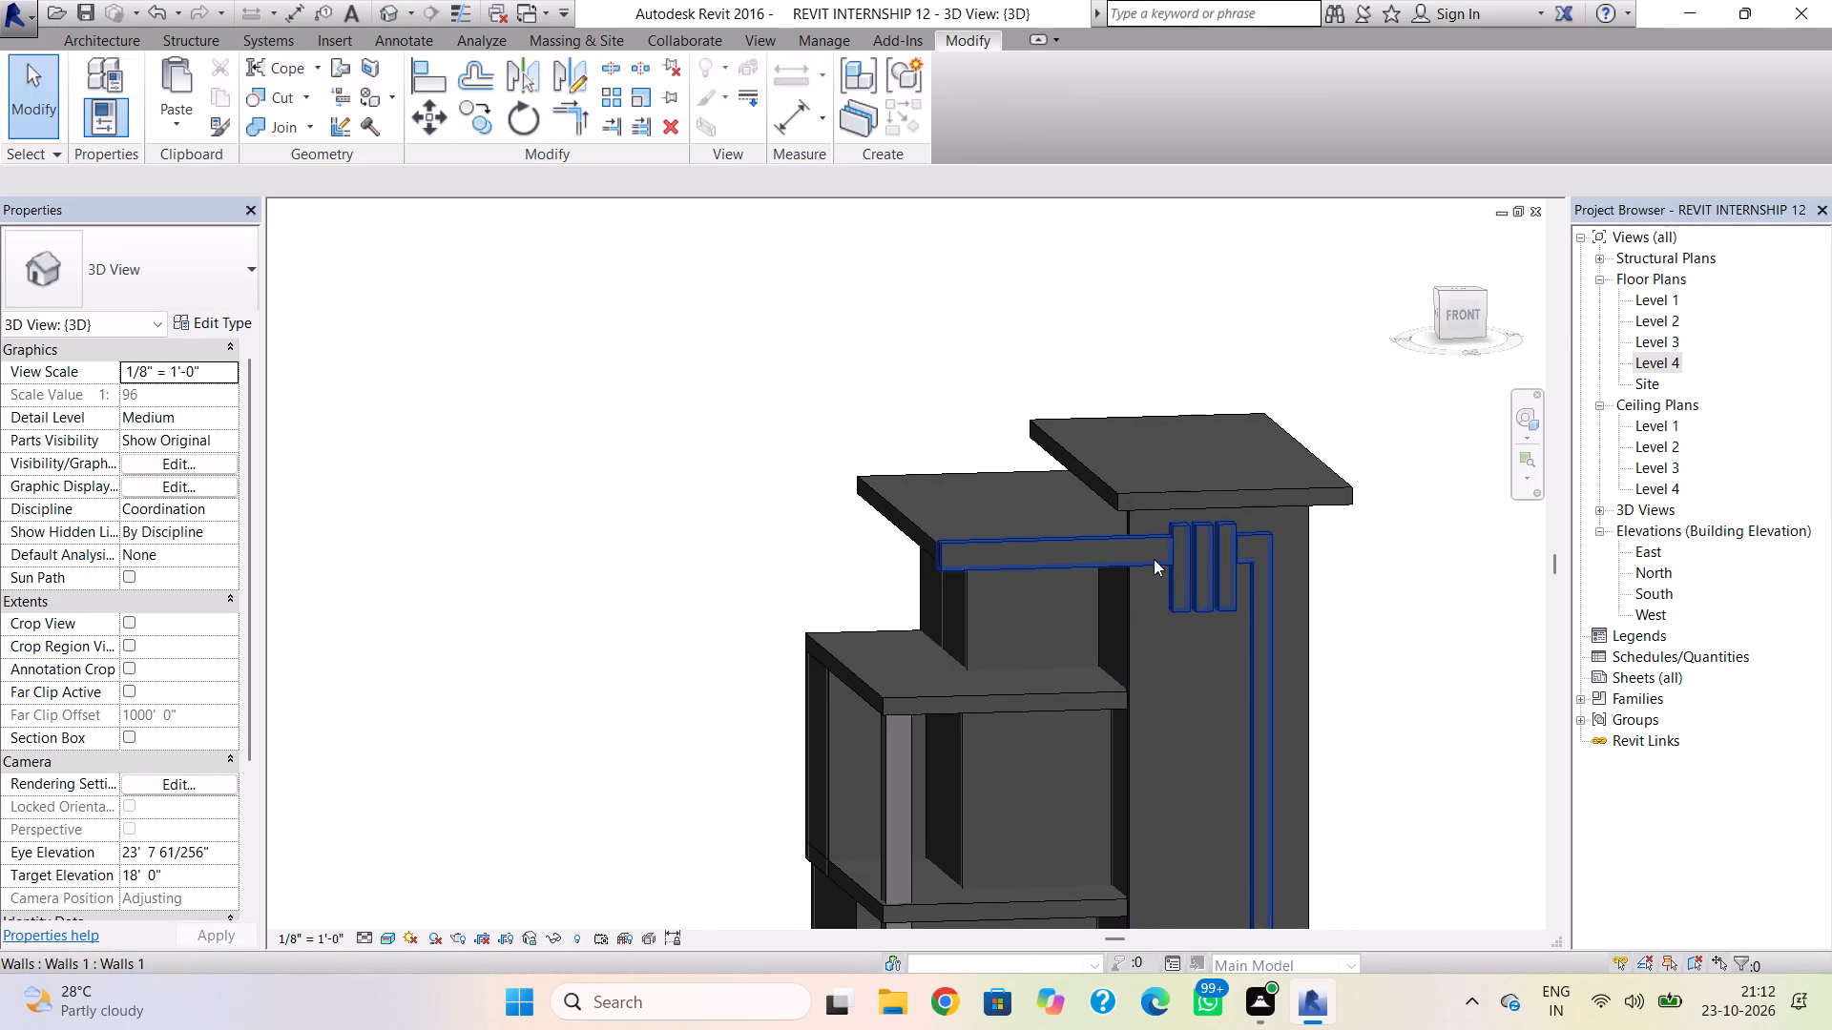
pyautogui.click(1167, 541)
pyautogui.scroll(3, 1171, 565)
pyautogui.moveTo(1173, 540); pyautogui.dragTo(1155, 543)
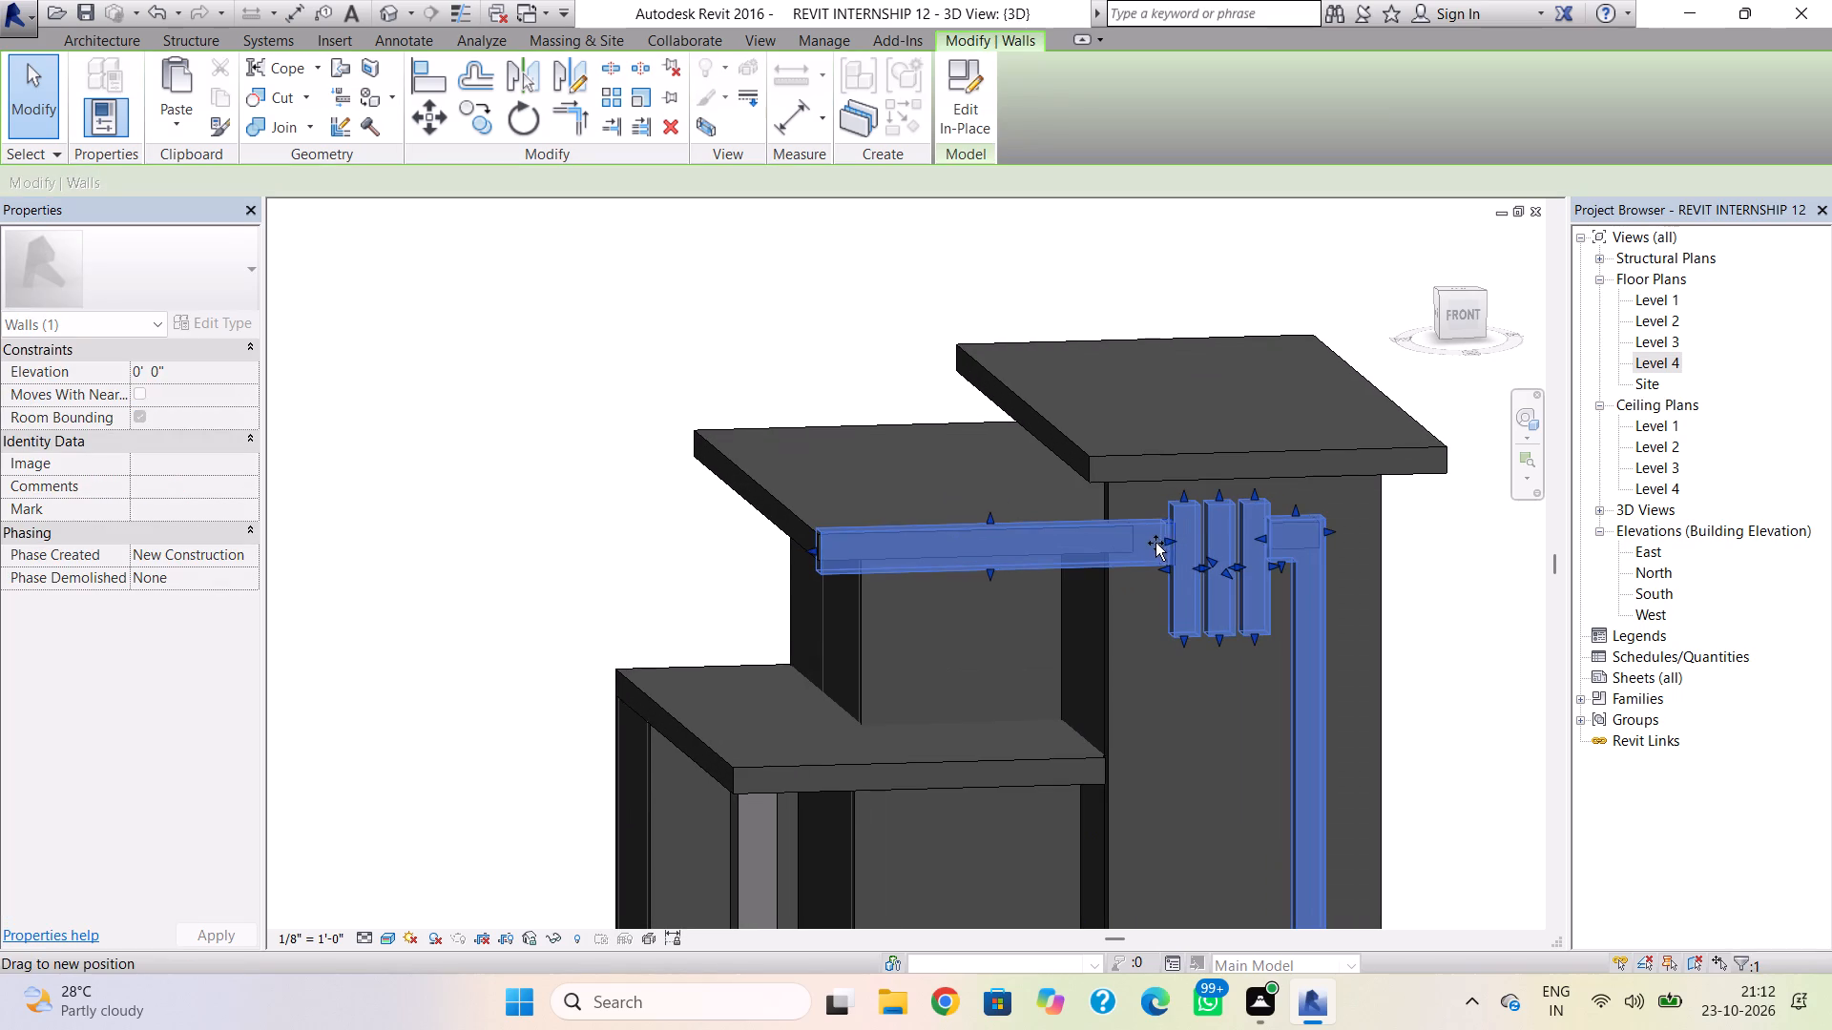
pyautogui.moveTo(1155, 543); pyautogui.dragTo(1135, 548)
# Shift the vertical strip nearest the long arm over to the arm's shortened end by moving both side faces, keeping it slim.
pyautogui.moveTo(1165, 566); pyautogui.dragTo(1163, 566)
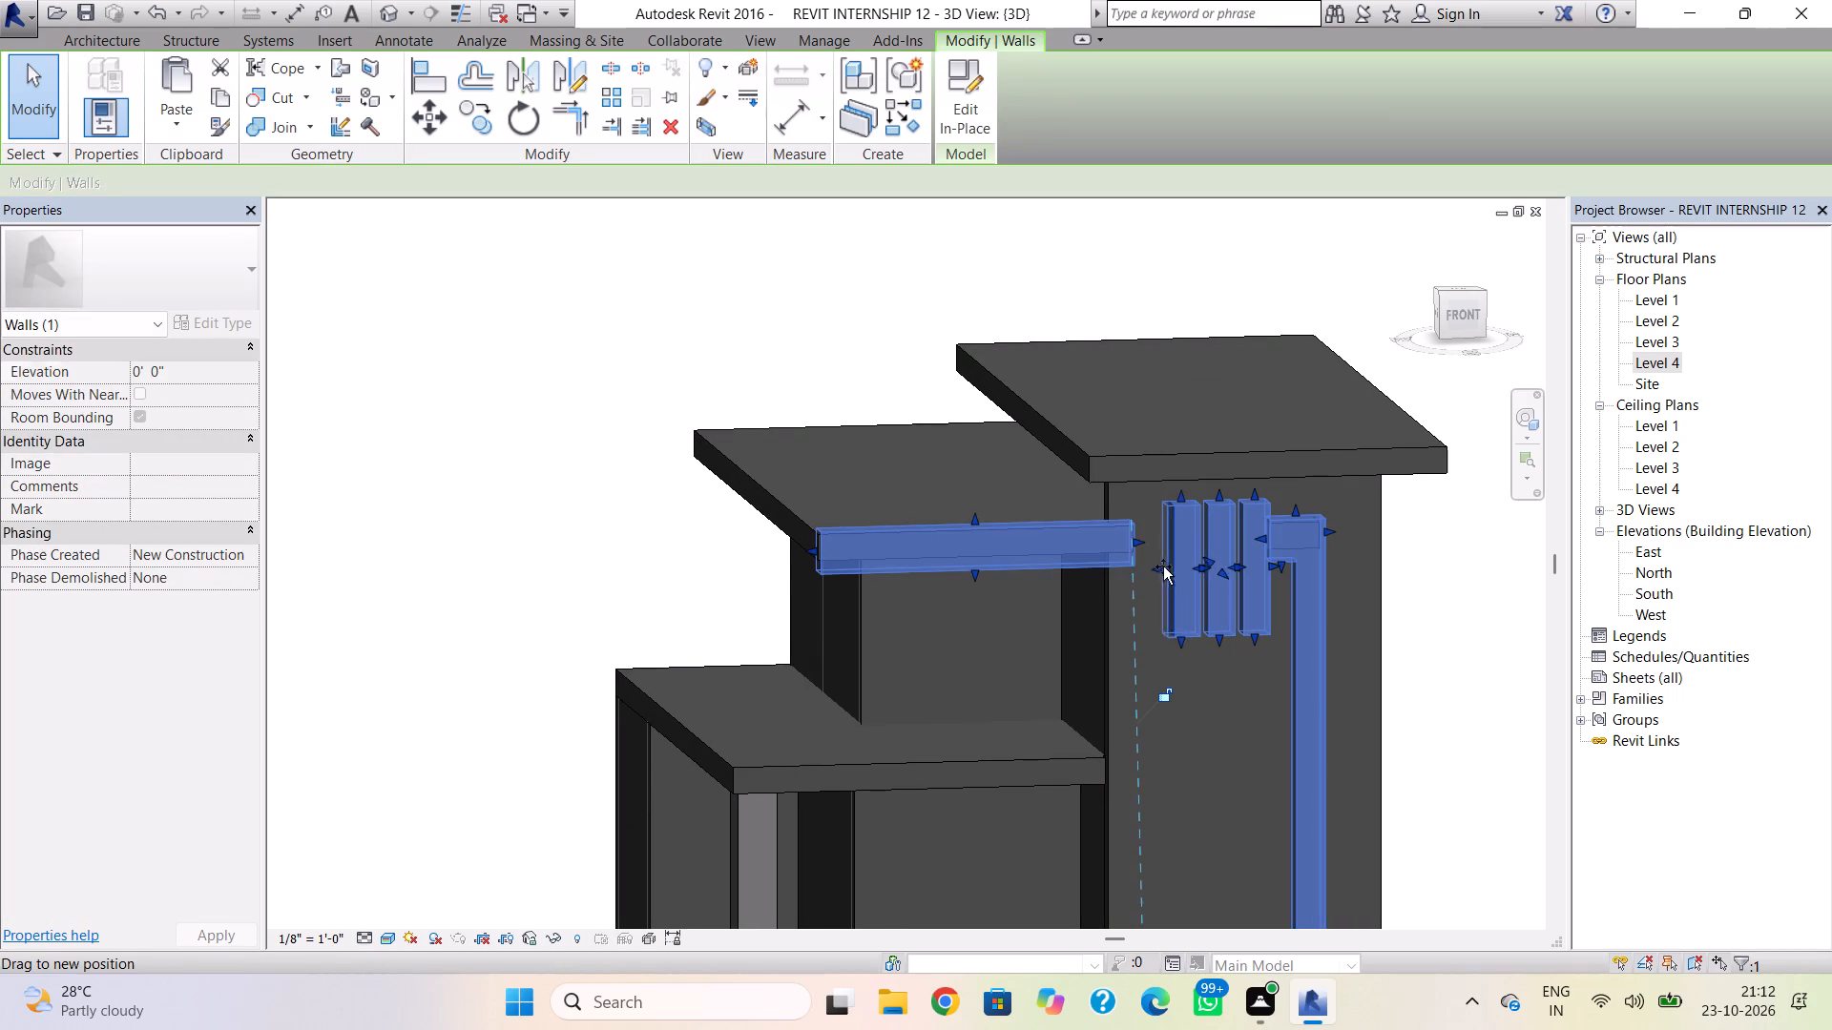
pyautogui.moveTo(1163, 566); pyautogui.dragTo(1136, 566)
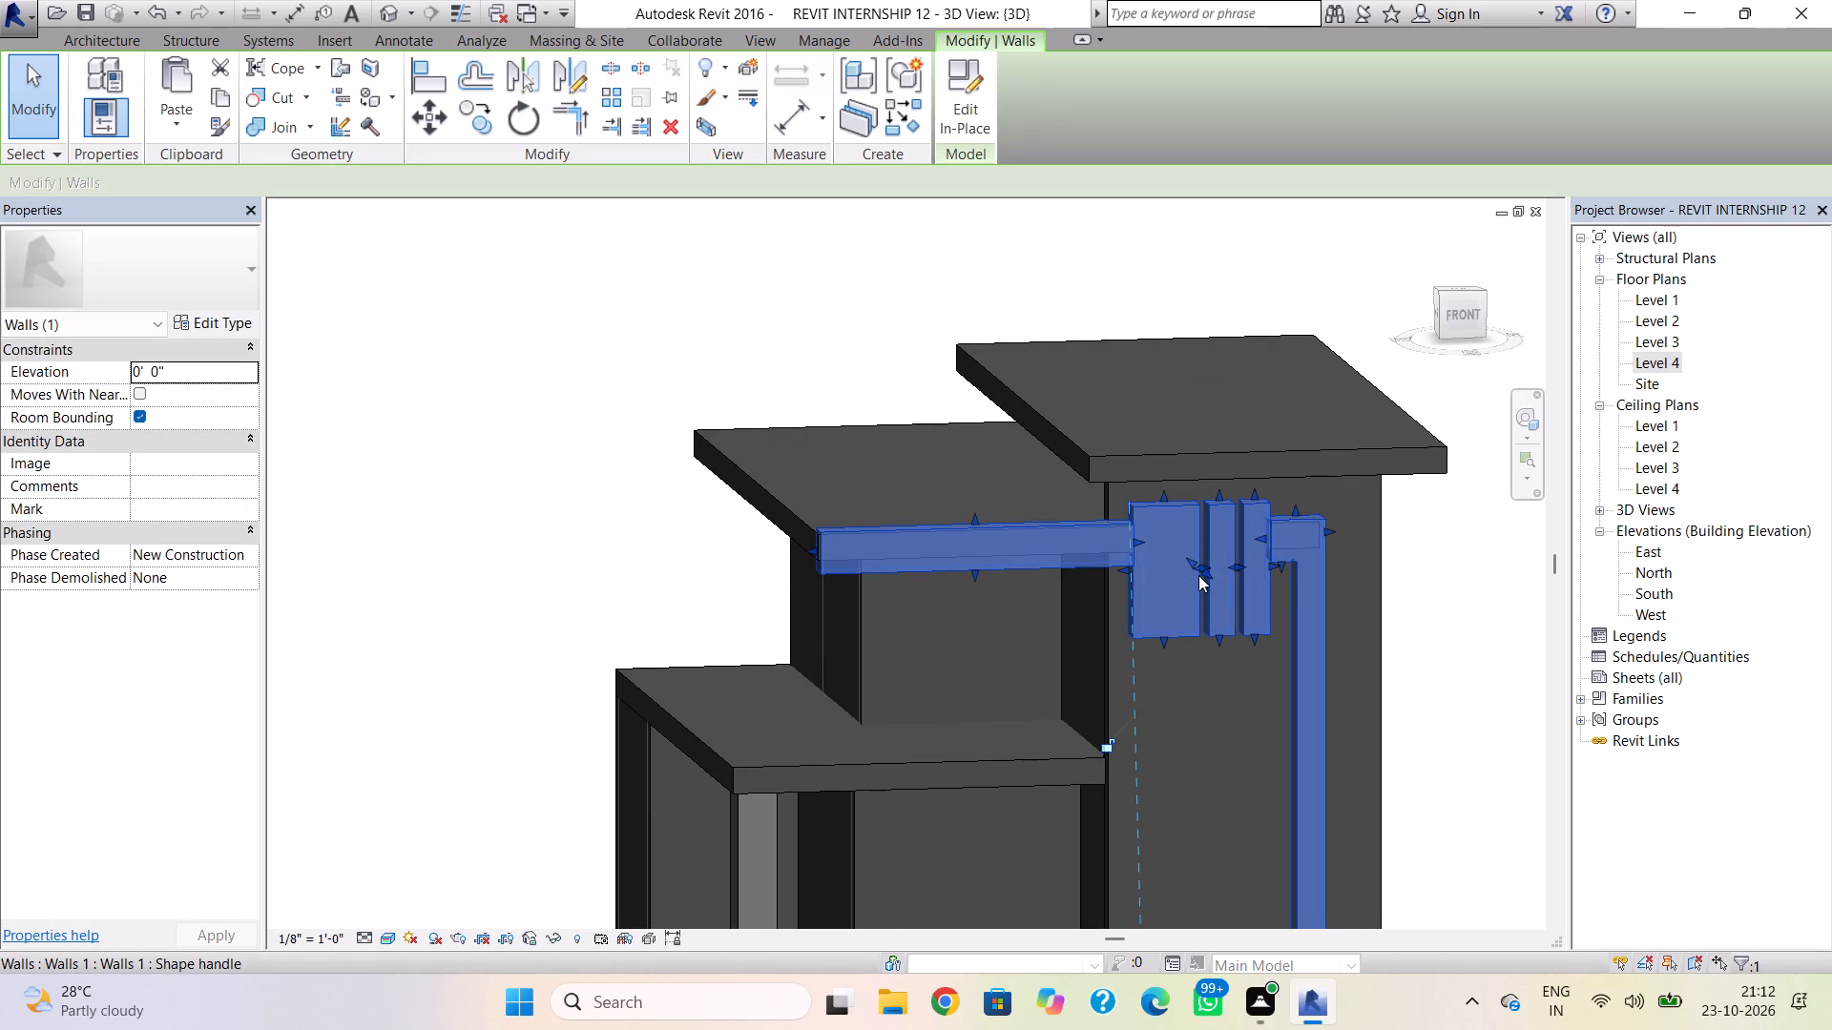
pyautogui.scroll(8, 1200, 576)
pyautogui.moveTo(1199, 549); pyautogui.dragTo(1095, 567)
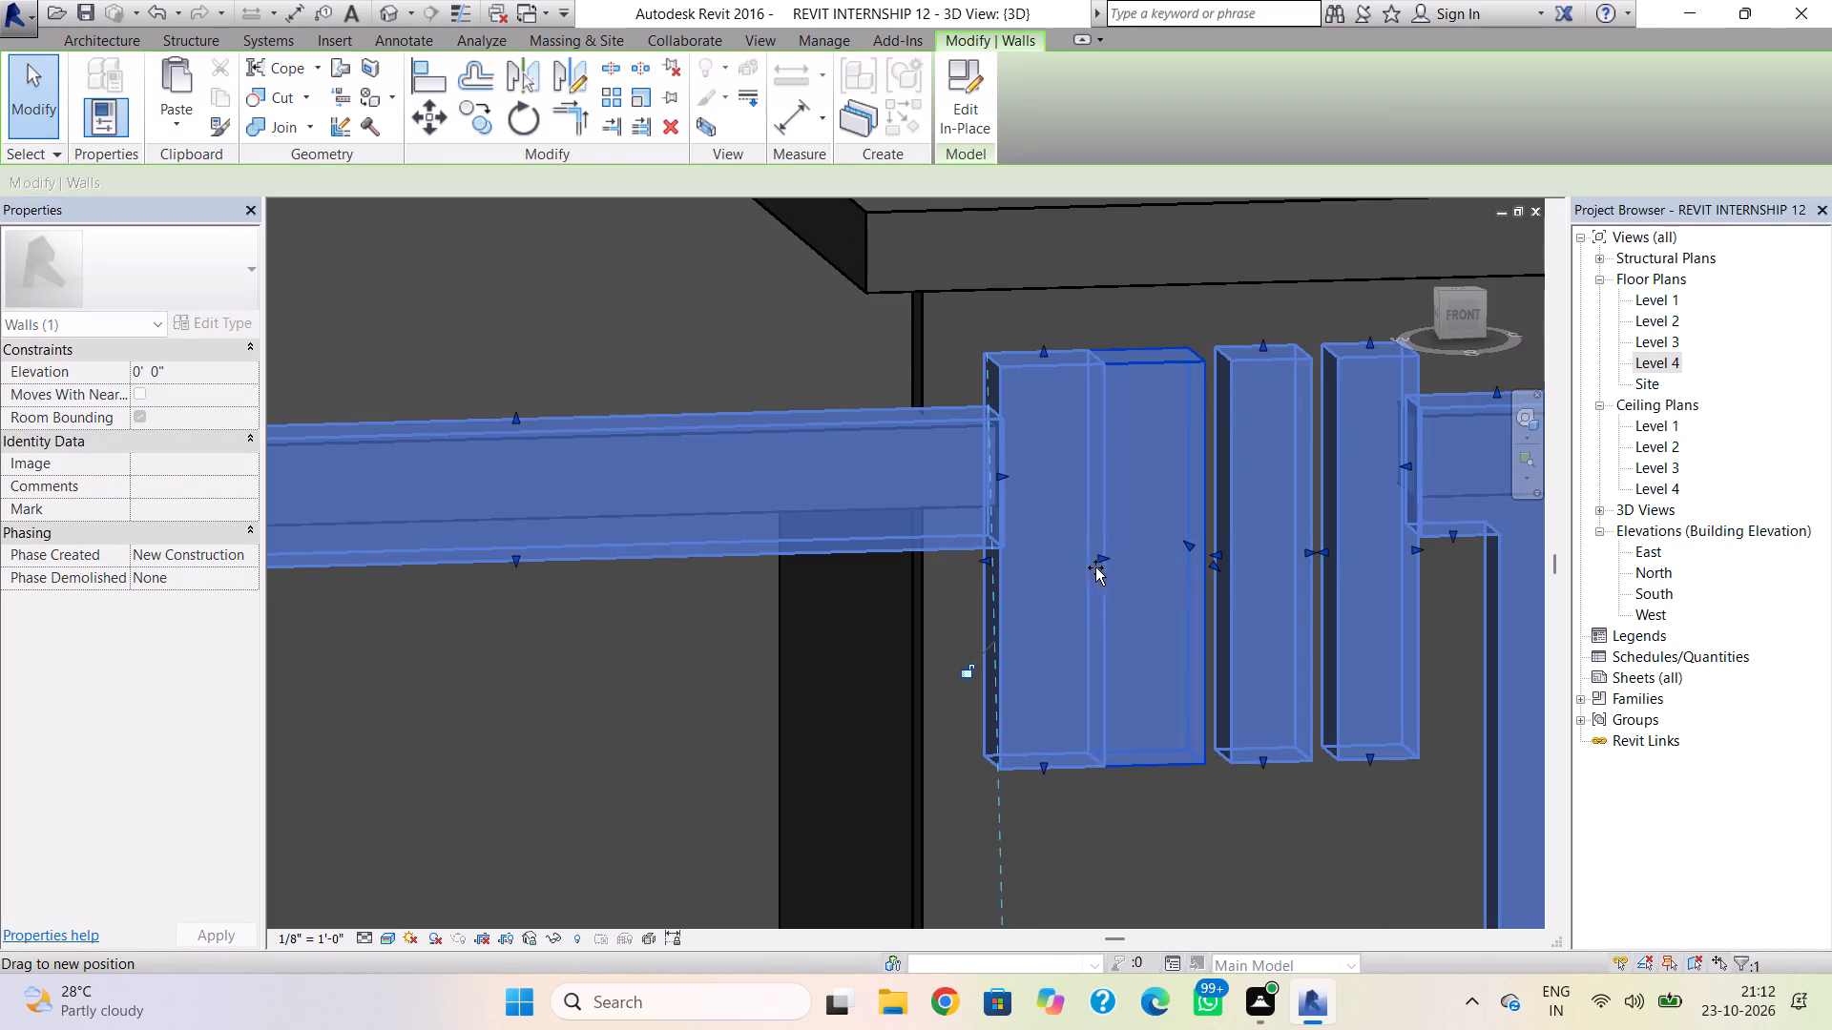
pyautogui.moveTo(1095, 567); pyautogui.dragTo(1084, 573)
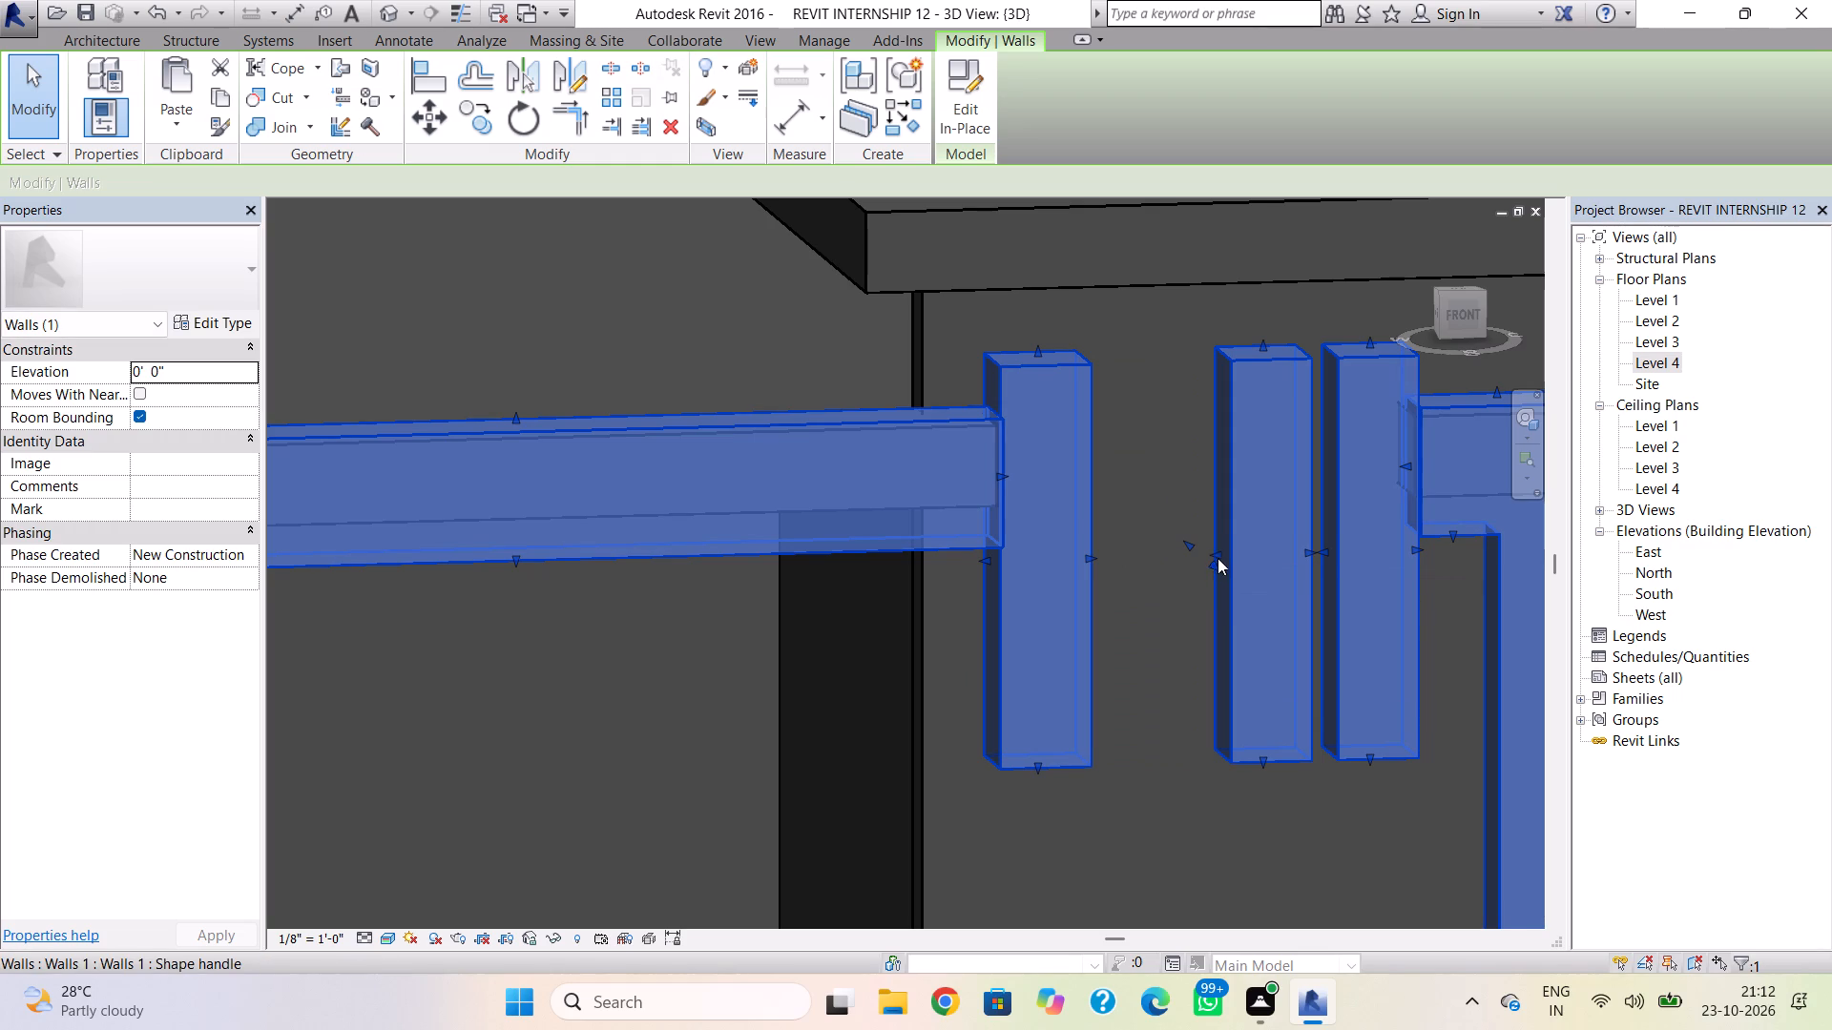
# Shift the middle strip toward the first one by moving its near and far side faces, leaving a narrow gap between them.
pyautogui.moveTo(1217, 556); pyautogui.dragTo(1176, 589)
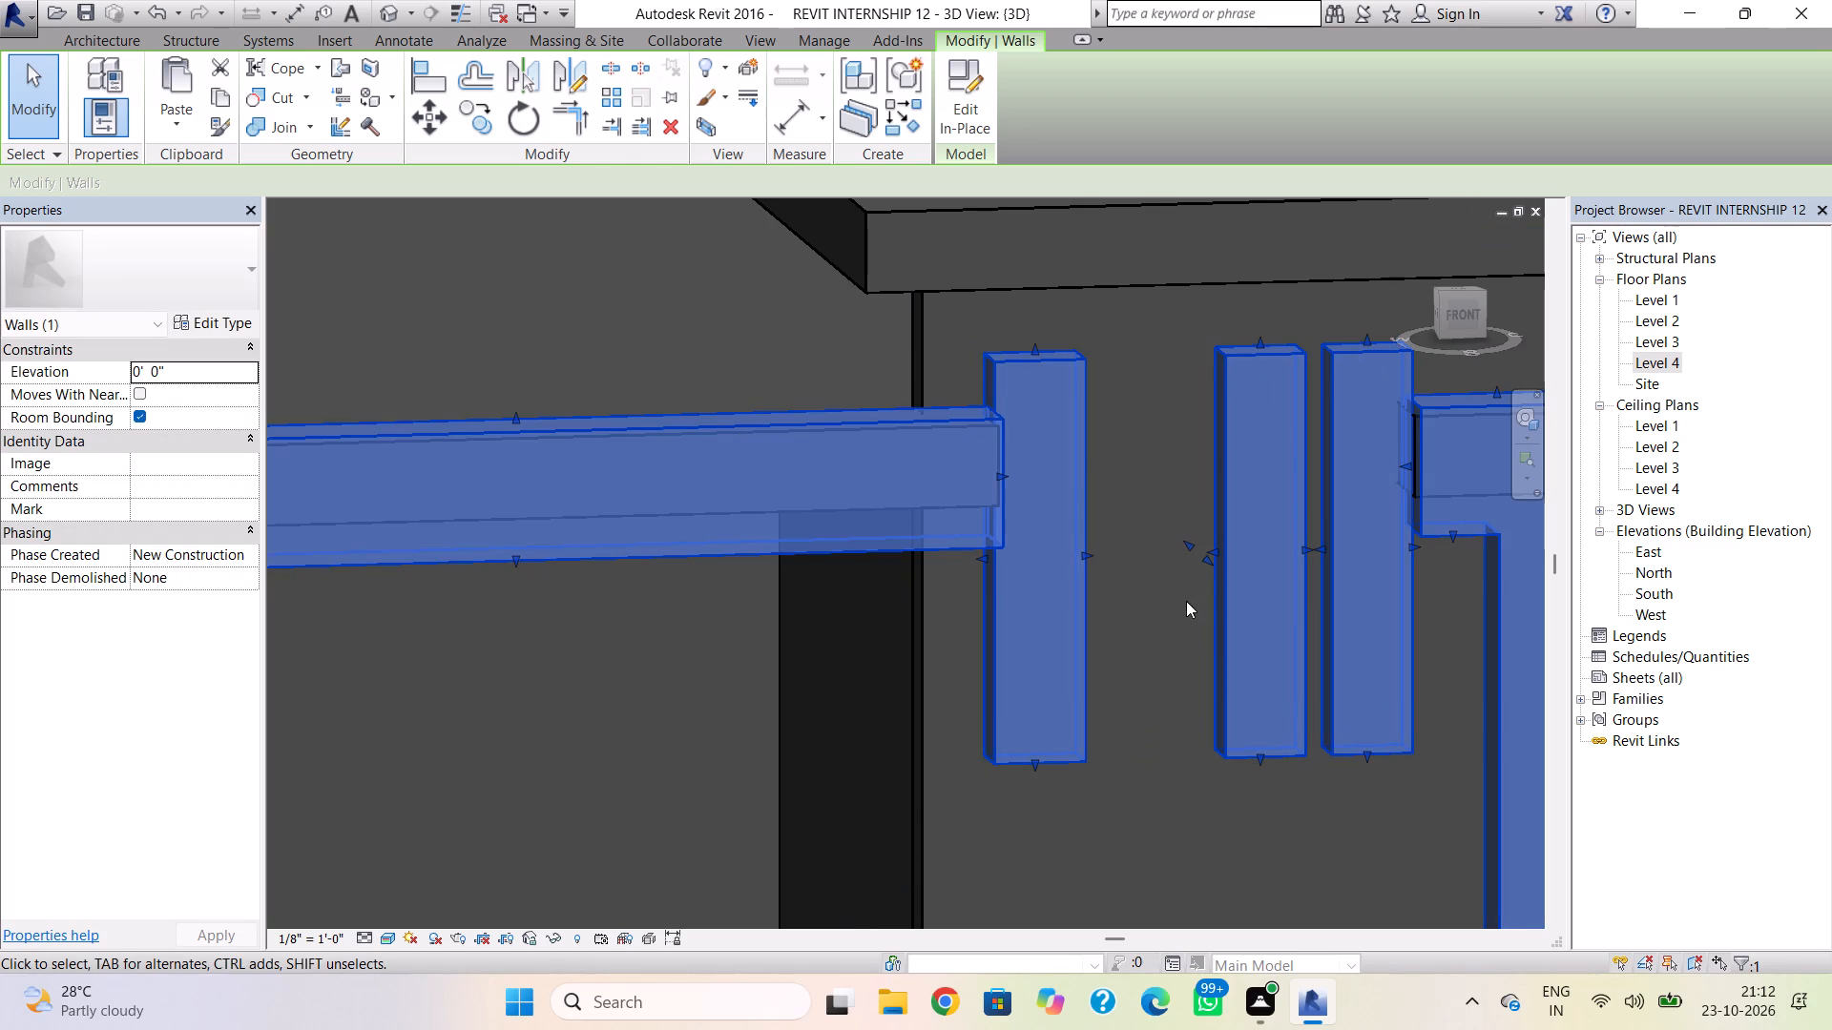
pyautogui.hotkey('ctrl', 'z')
pyautogui.click(1222, 565)
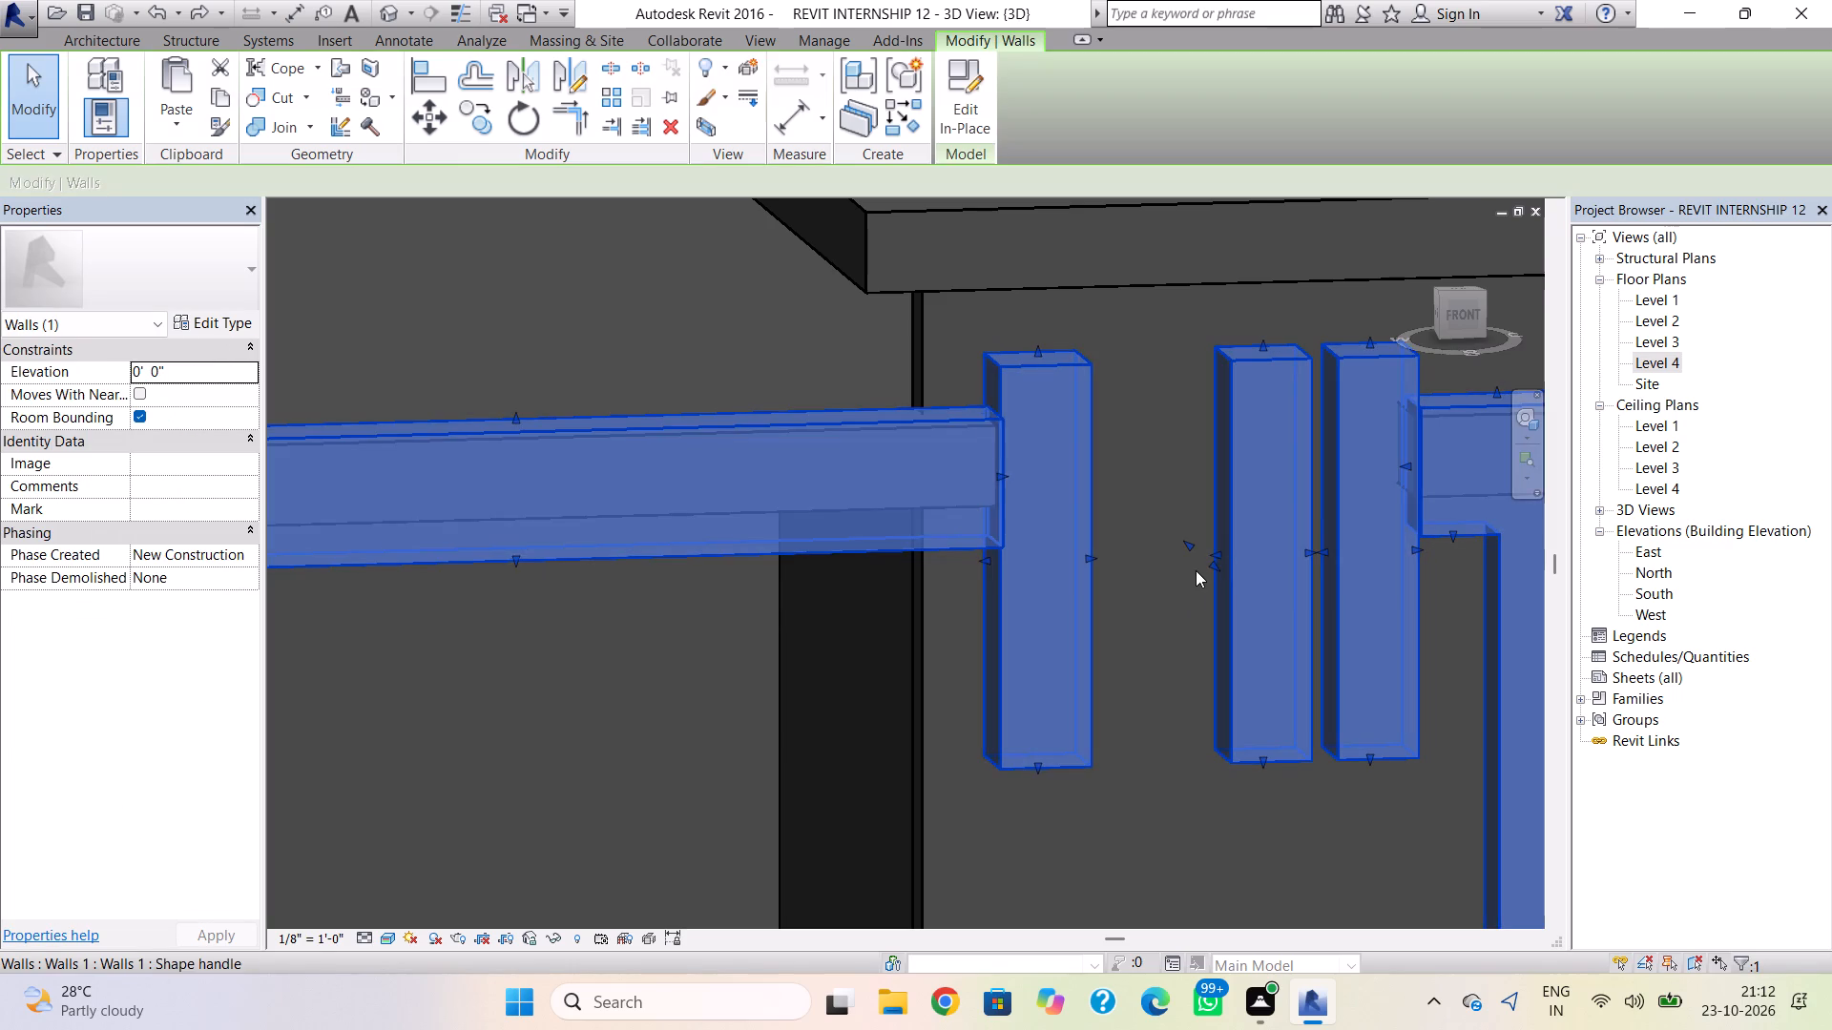
pyautogui.scroll(4, 1197, 569)
pyautogui.moveTo(1239, 545); pyautogui.dragTo(1106, 600)
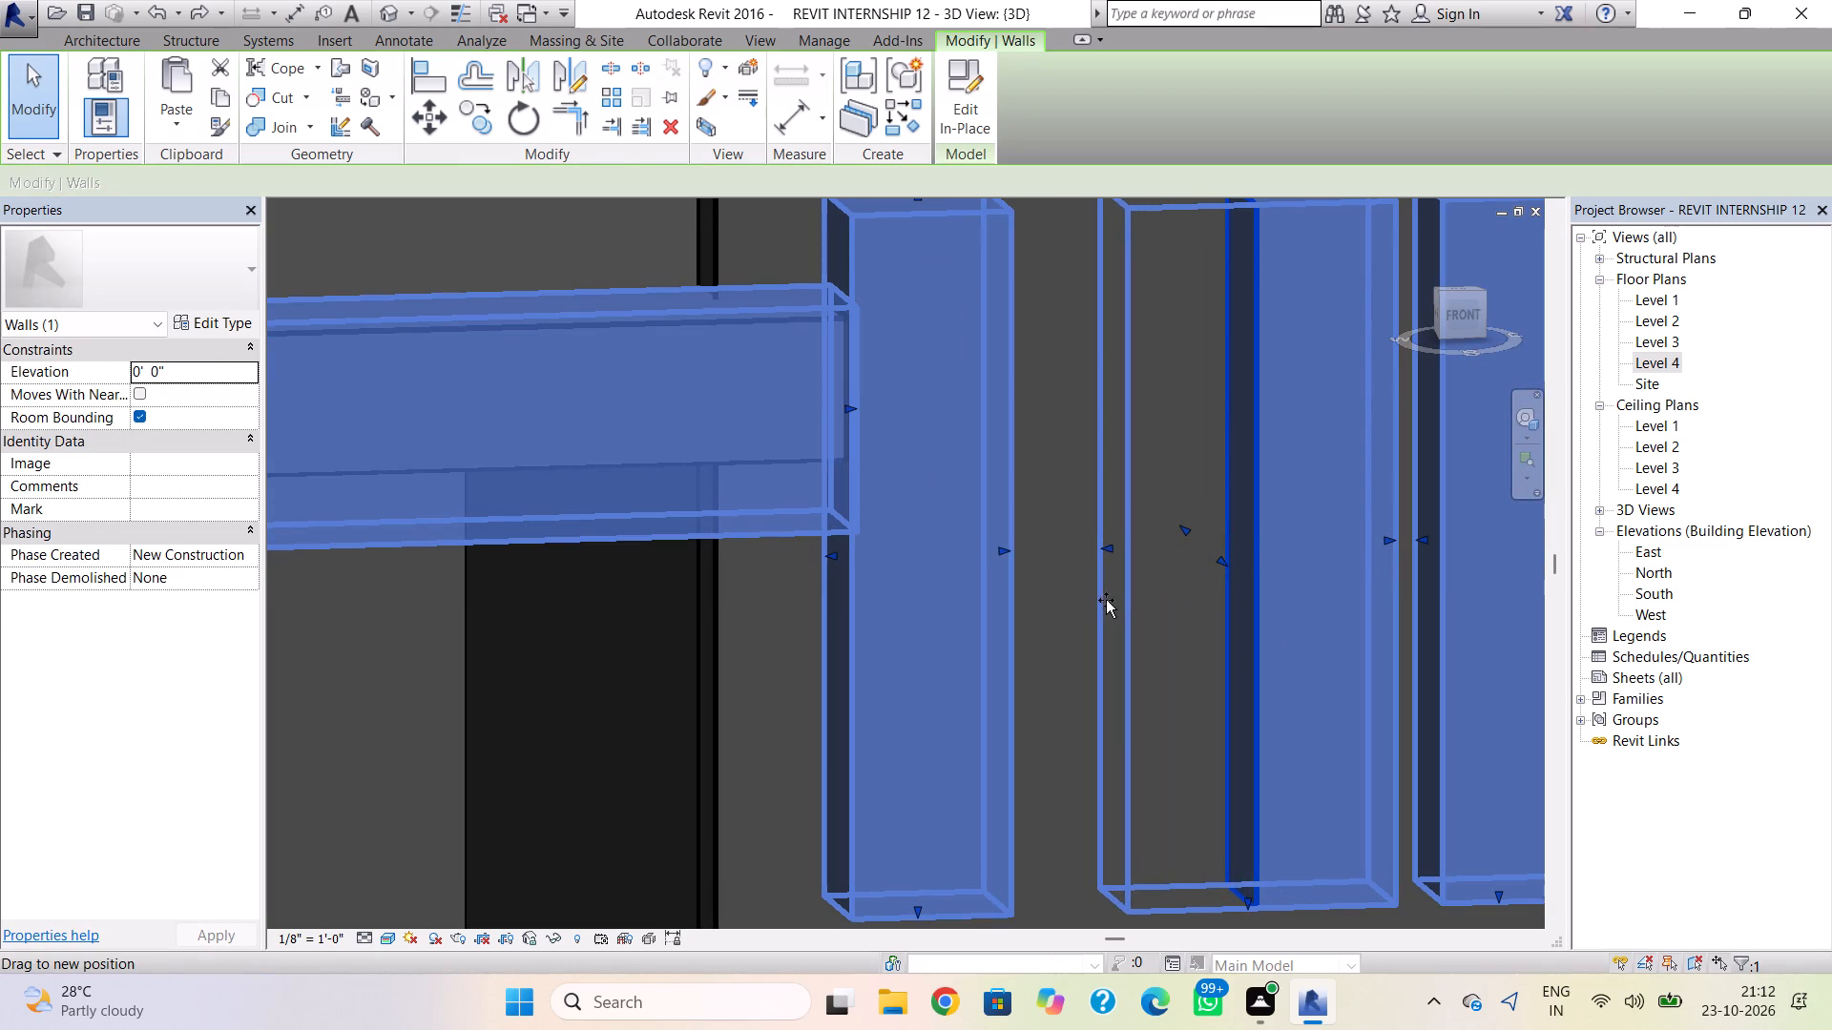
pyautogui.moveTo(1106, 600); pyautogui.dragTo(1072, 619)
pyautogui.scroll(-4, 1167, 625)
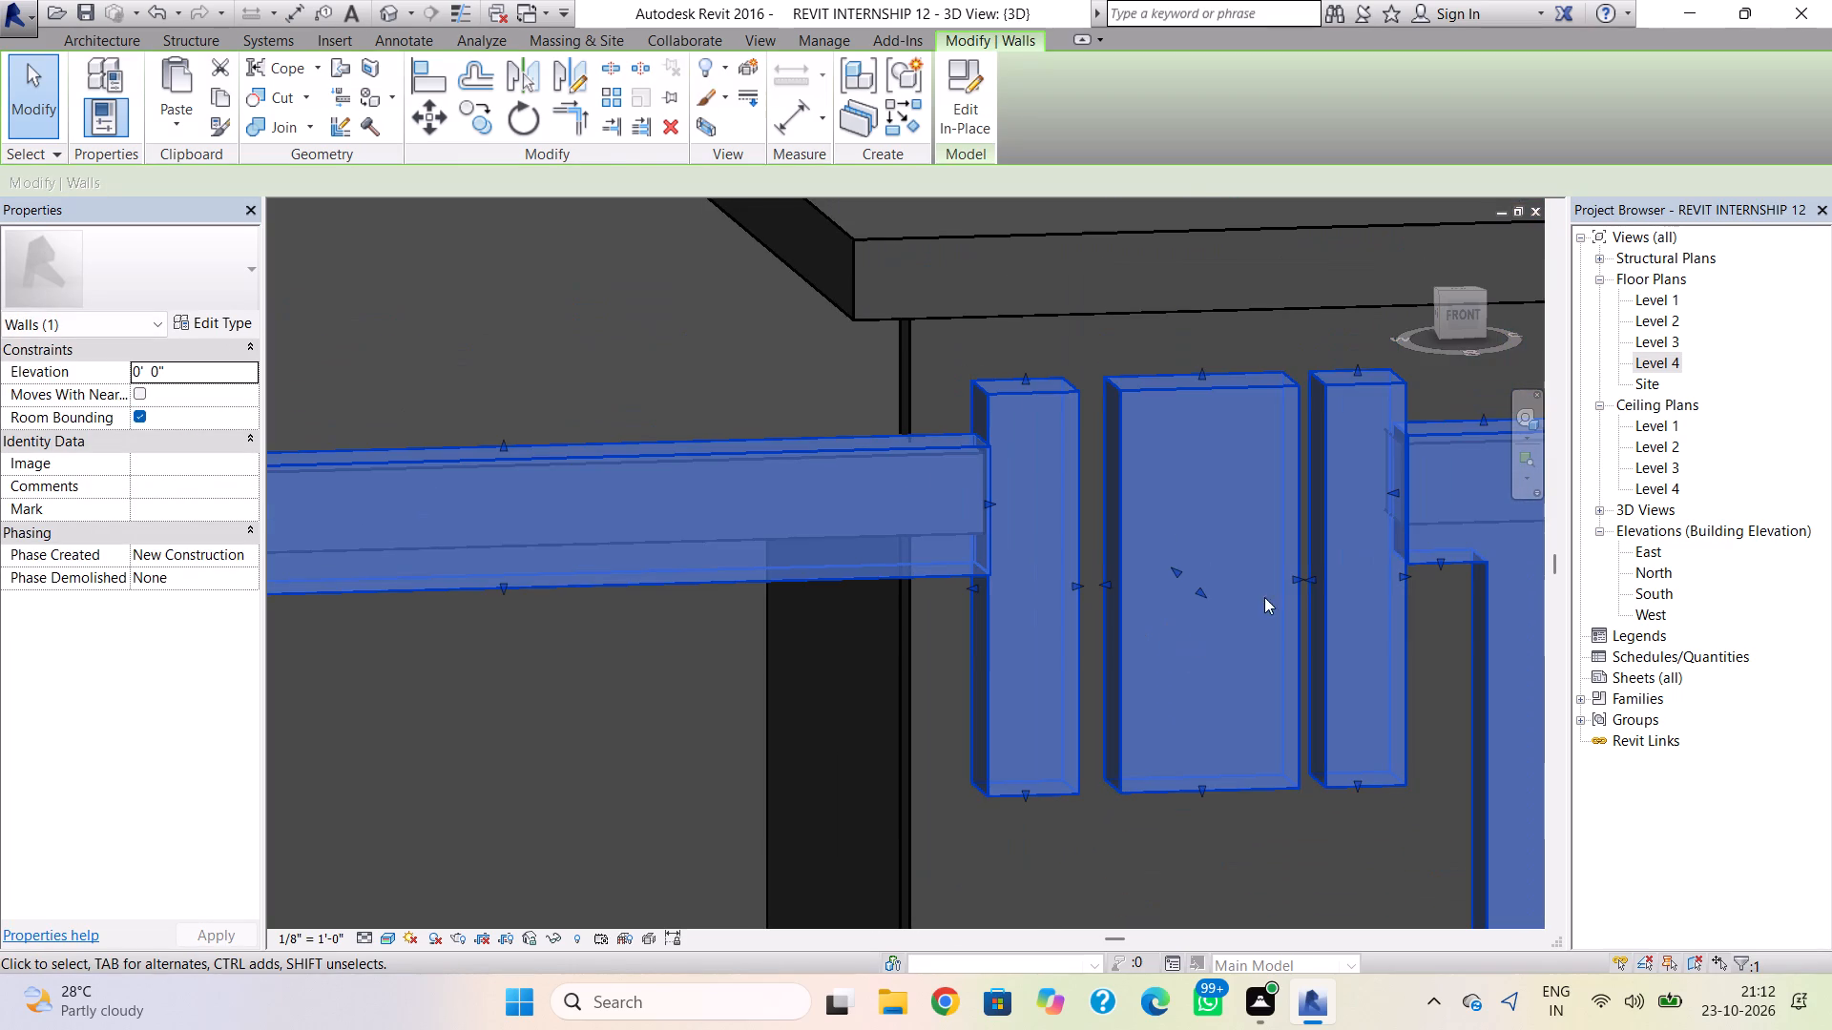
pyautogui.moveTo(1295, 575); pyautogui.dragTo(1194, 608)
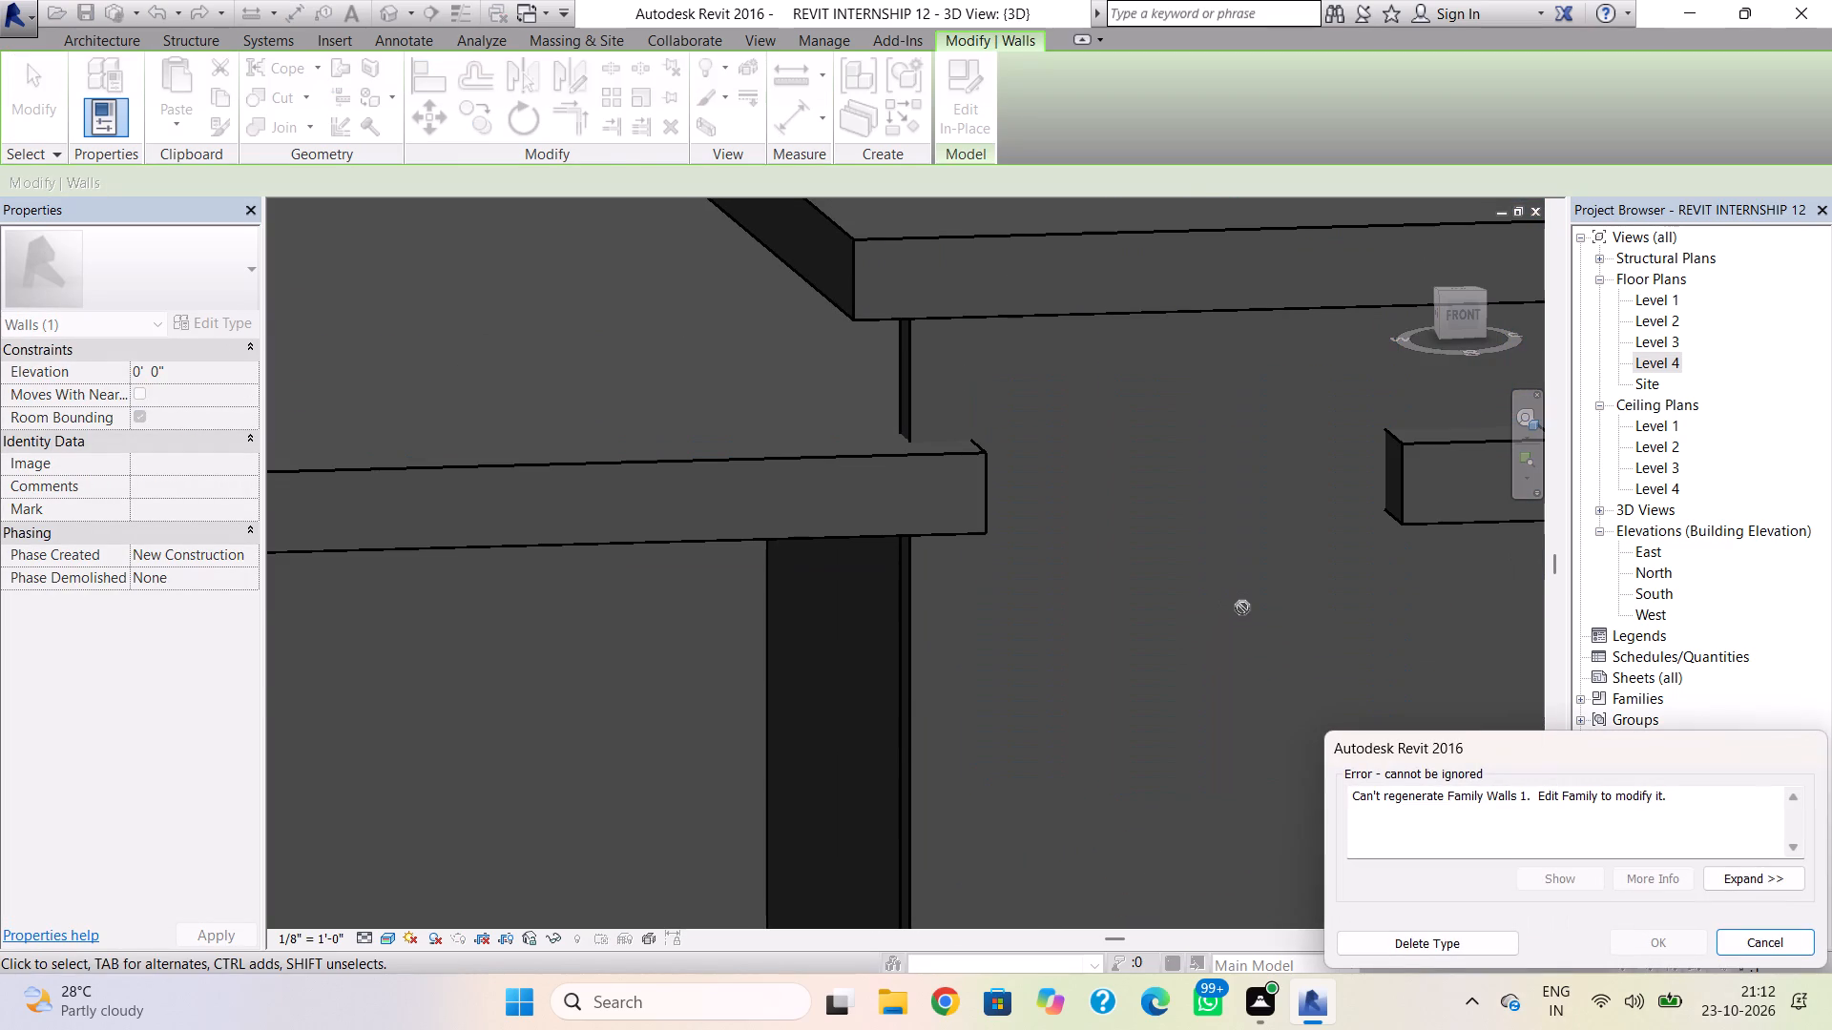
pyautogui.hotkey('ctrl', 'z')
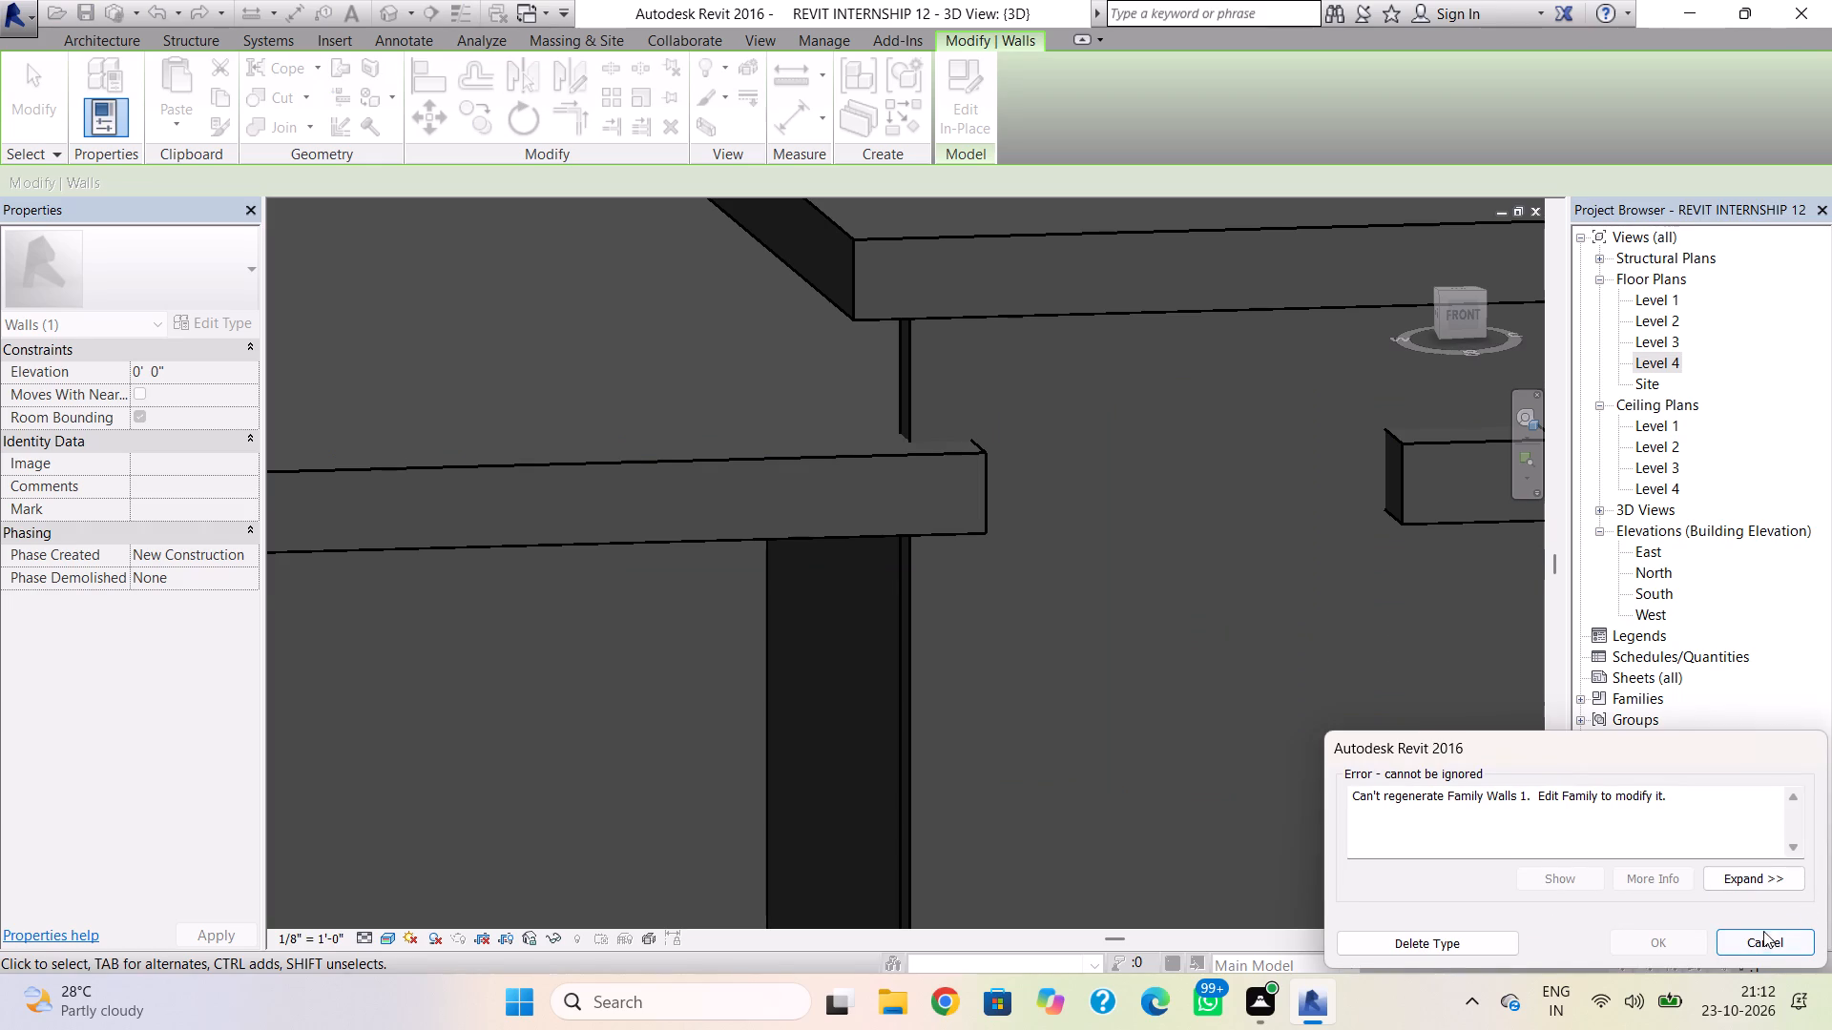
pyautogui.click(1763, 932)
pyautogui.click(1311, 669)
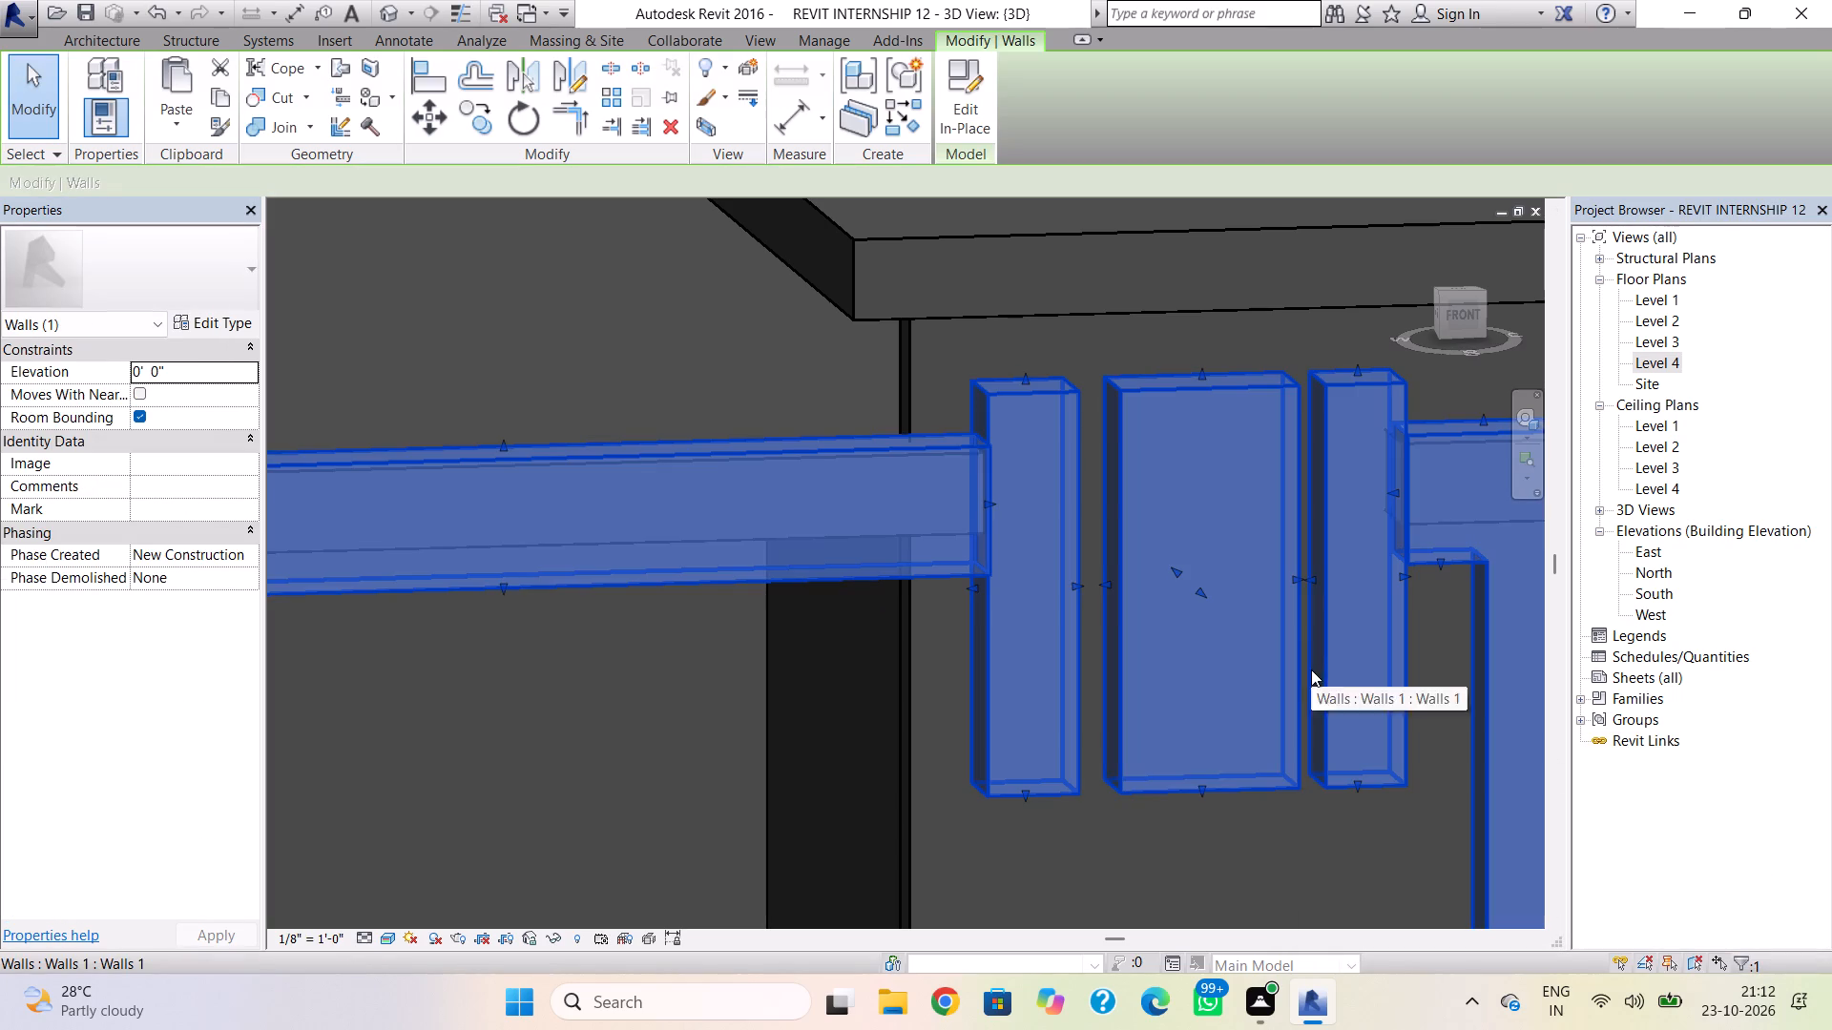
pyautogui.scroll(8, 1299, 598)
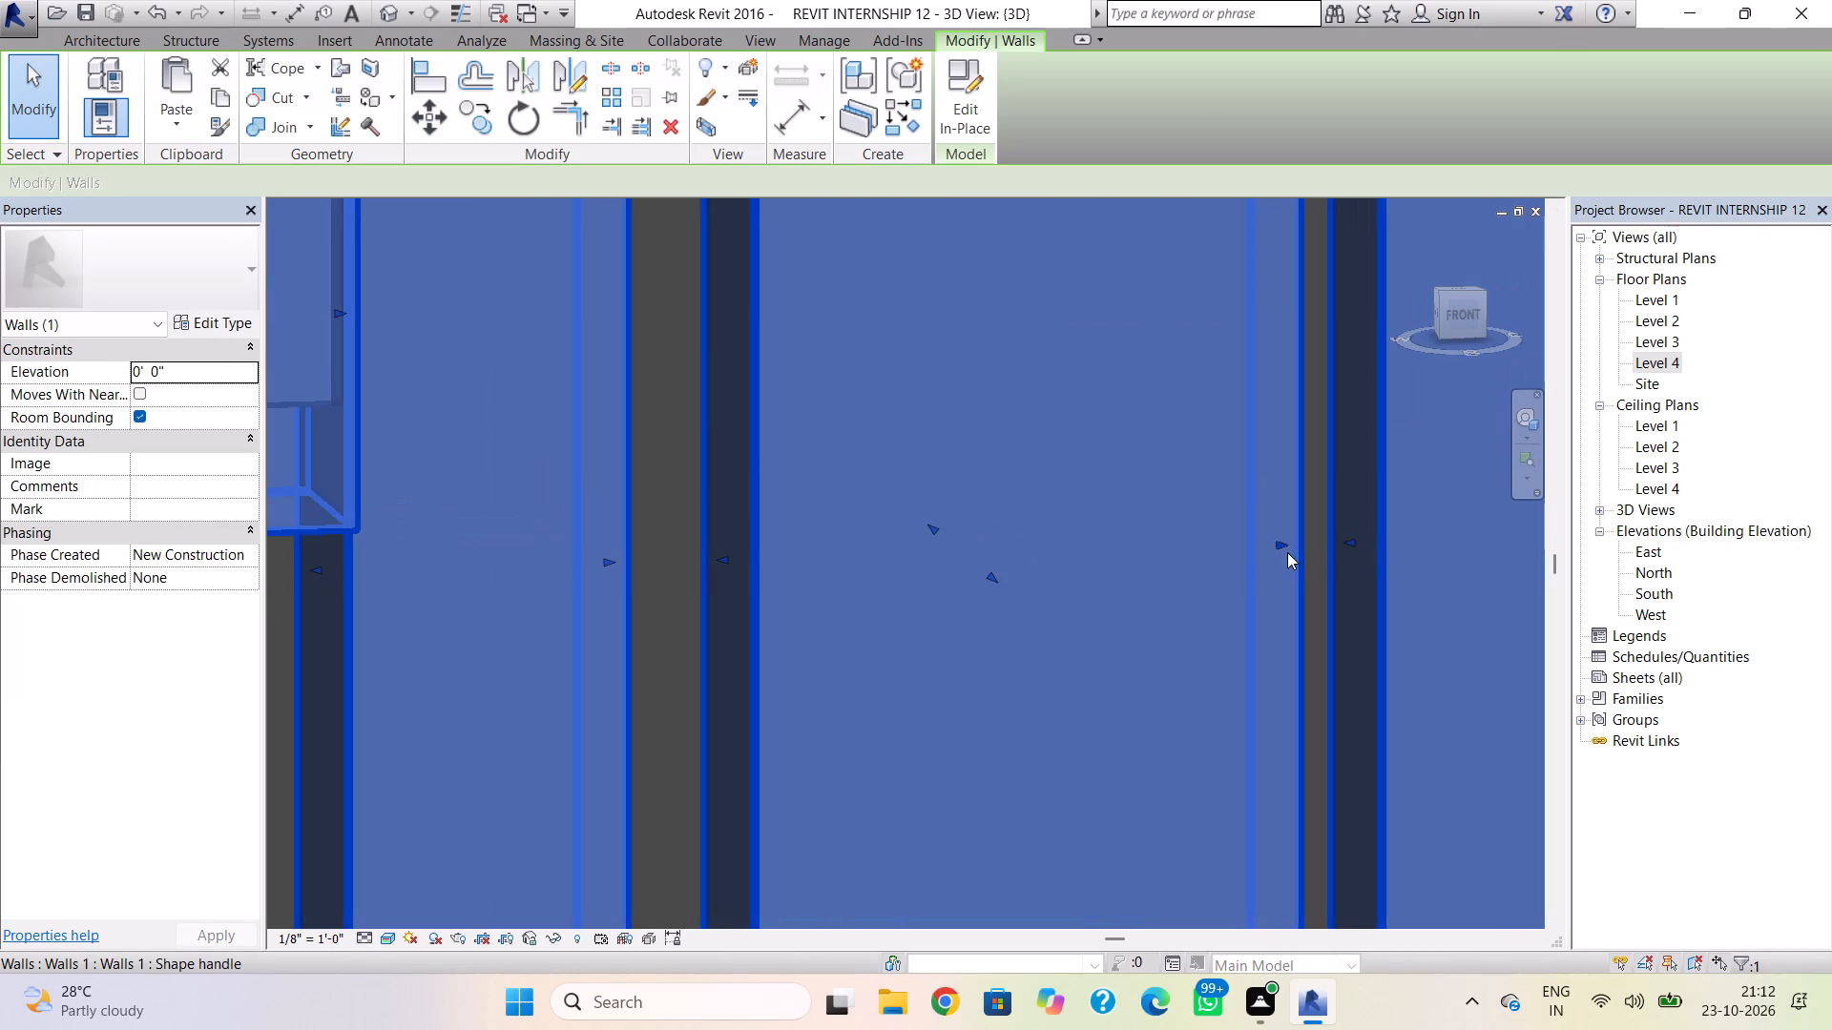
pyautogui.moveTo(1282, 547); pyautogui.dragTo(1016, 629)
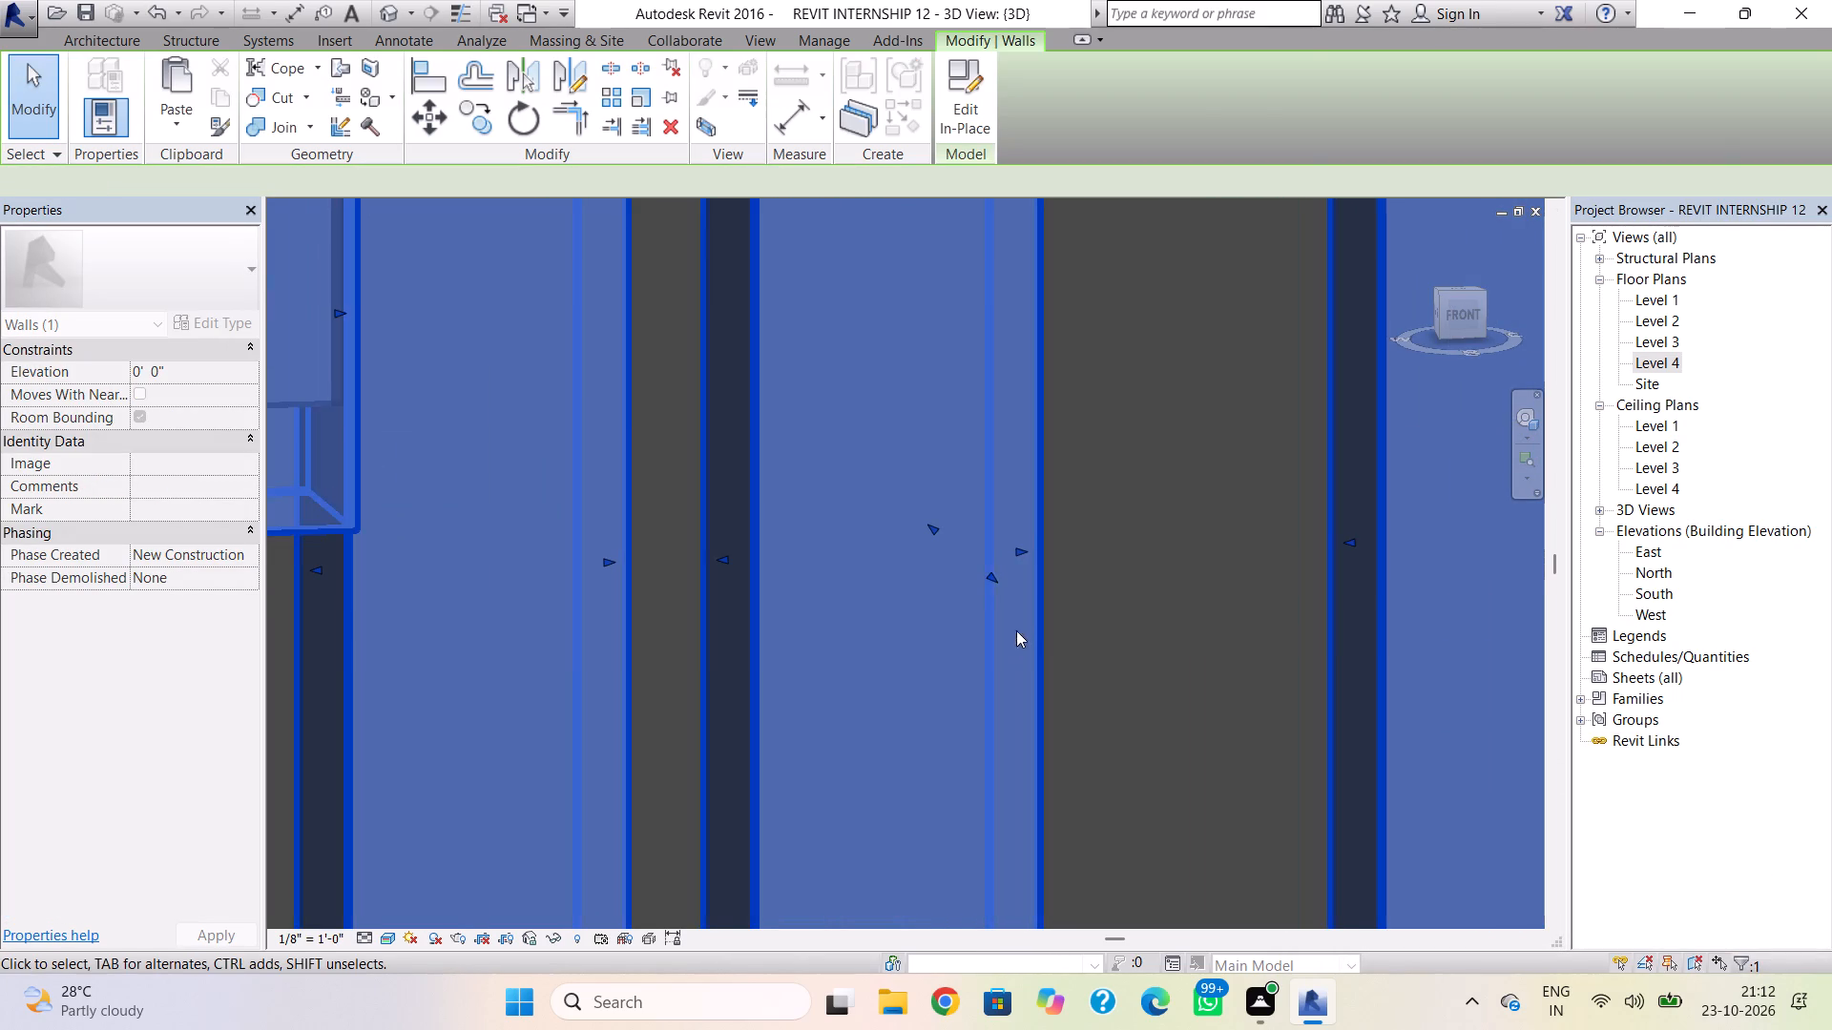
pyautogui.scroll(-4, 1197, 676)
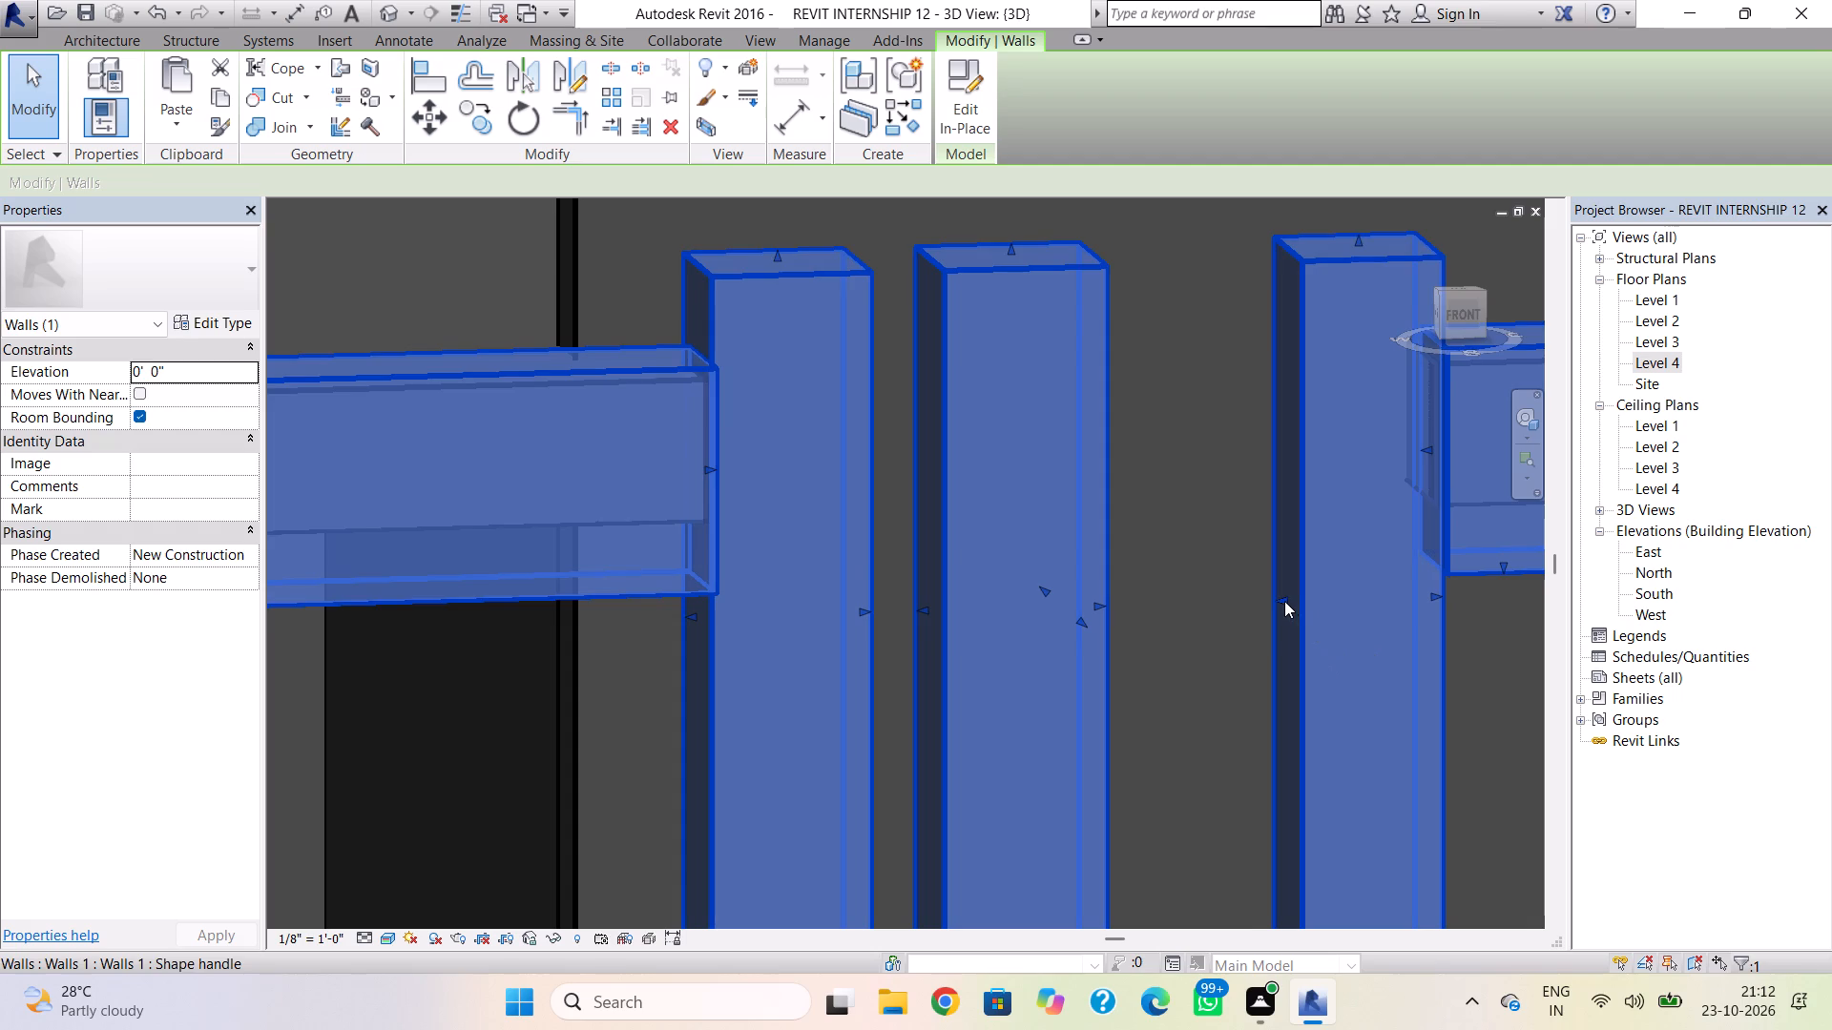
# Shift the third strip toward the middle one by its side faces, and adjust the middle strip's sides to even out the gaps.
pyautogui.moveTo(1284, 601); pyautogui.dragTo(1167, 649)
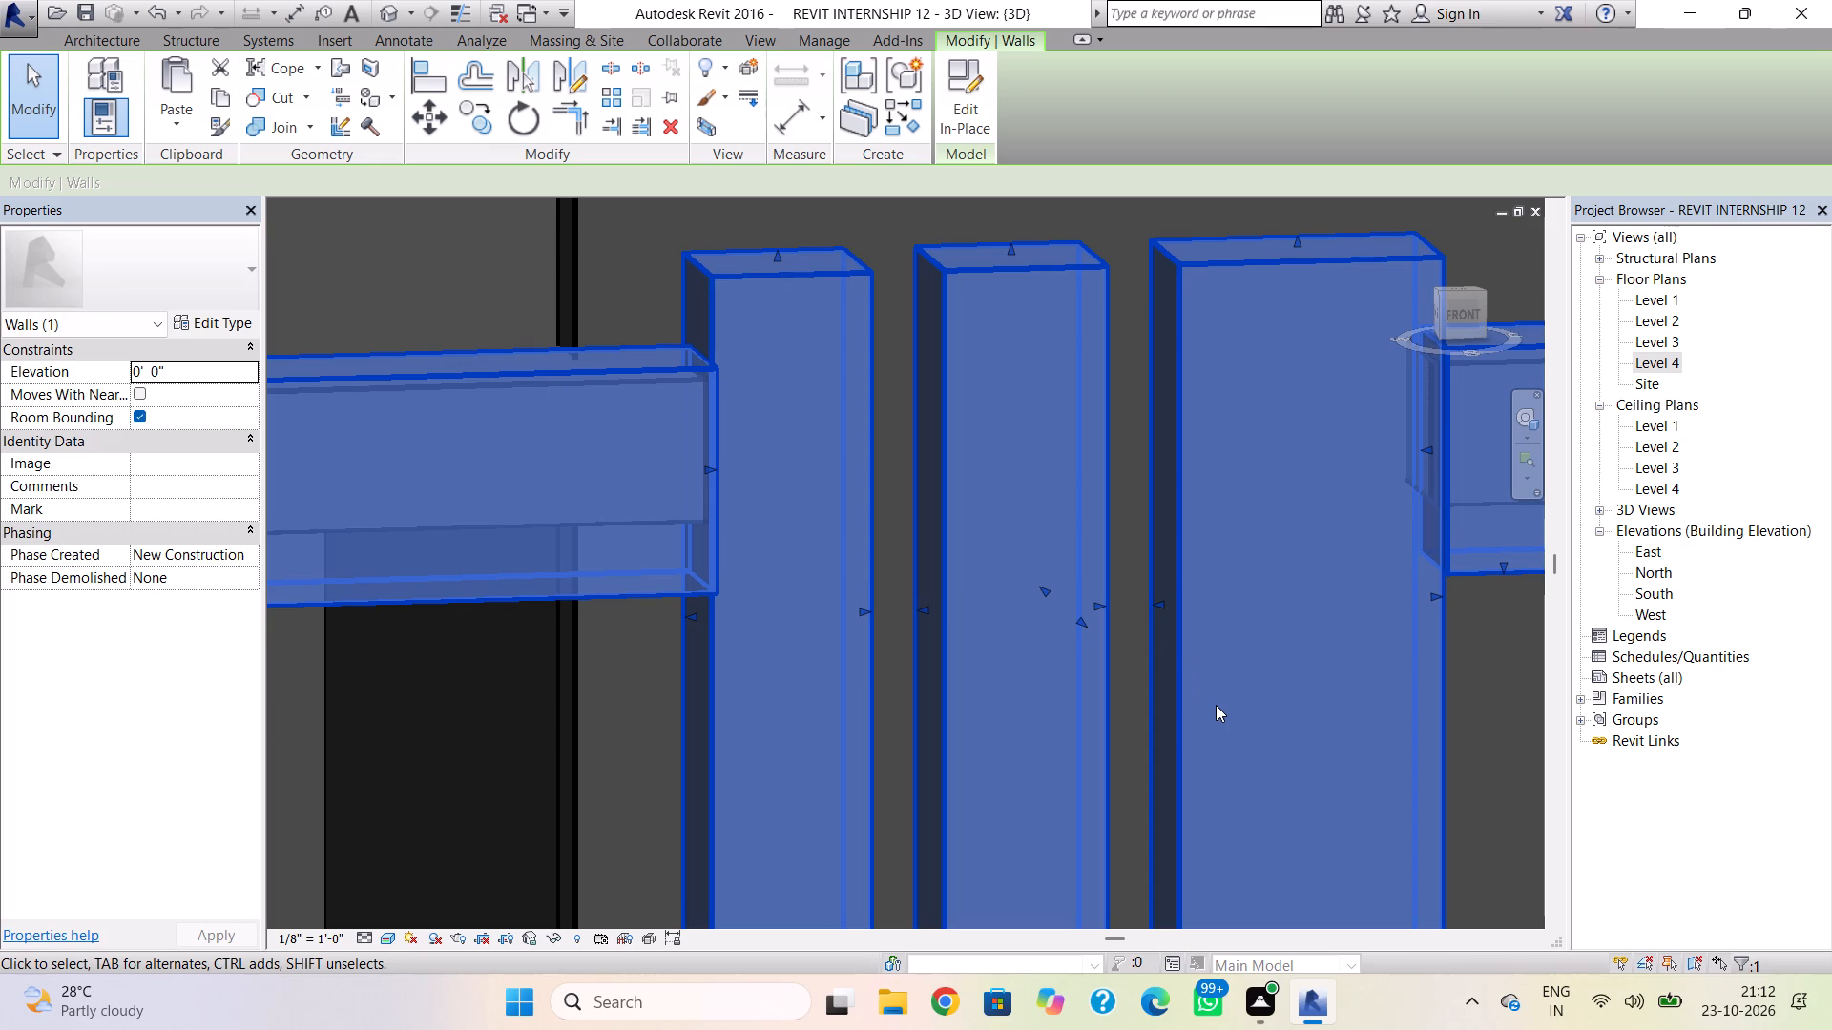
pyautogui.scroll(3, 917, 608)
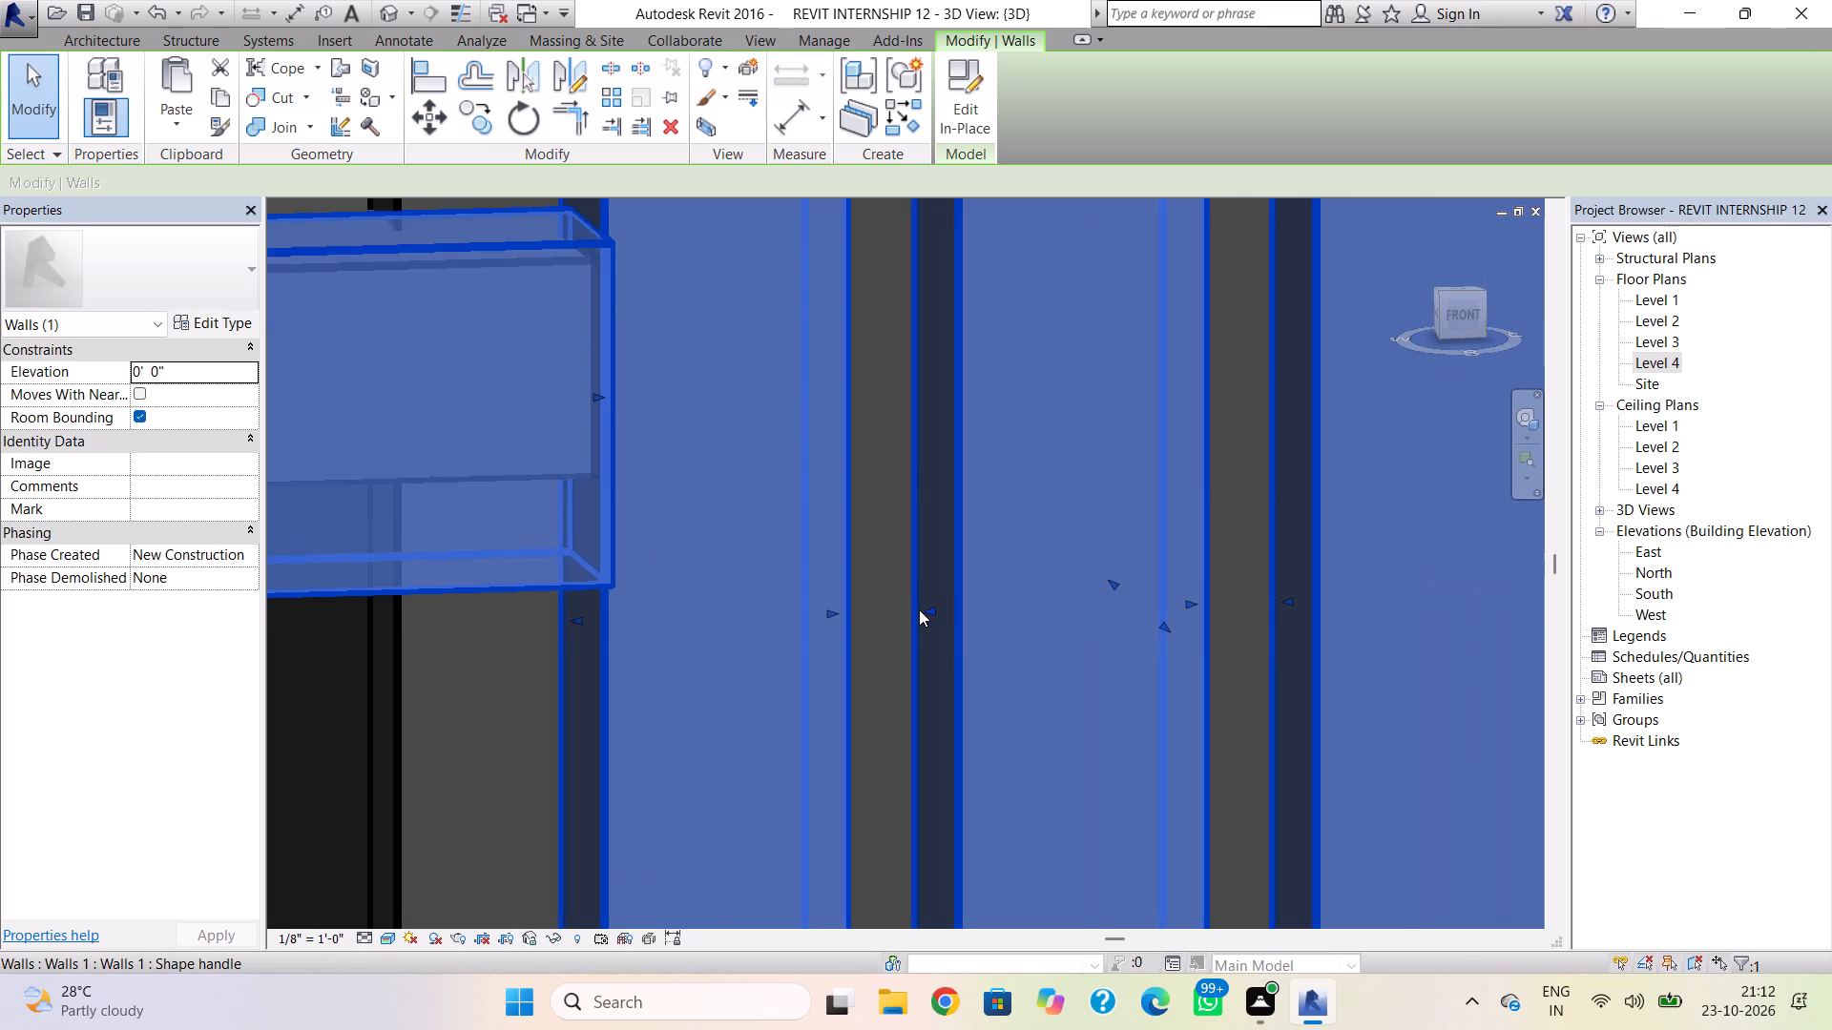
pyautogui.moveTo(925, 613); pyautogui.dragTo(910, 624)
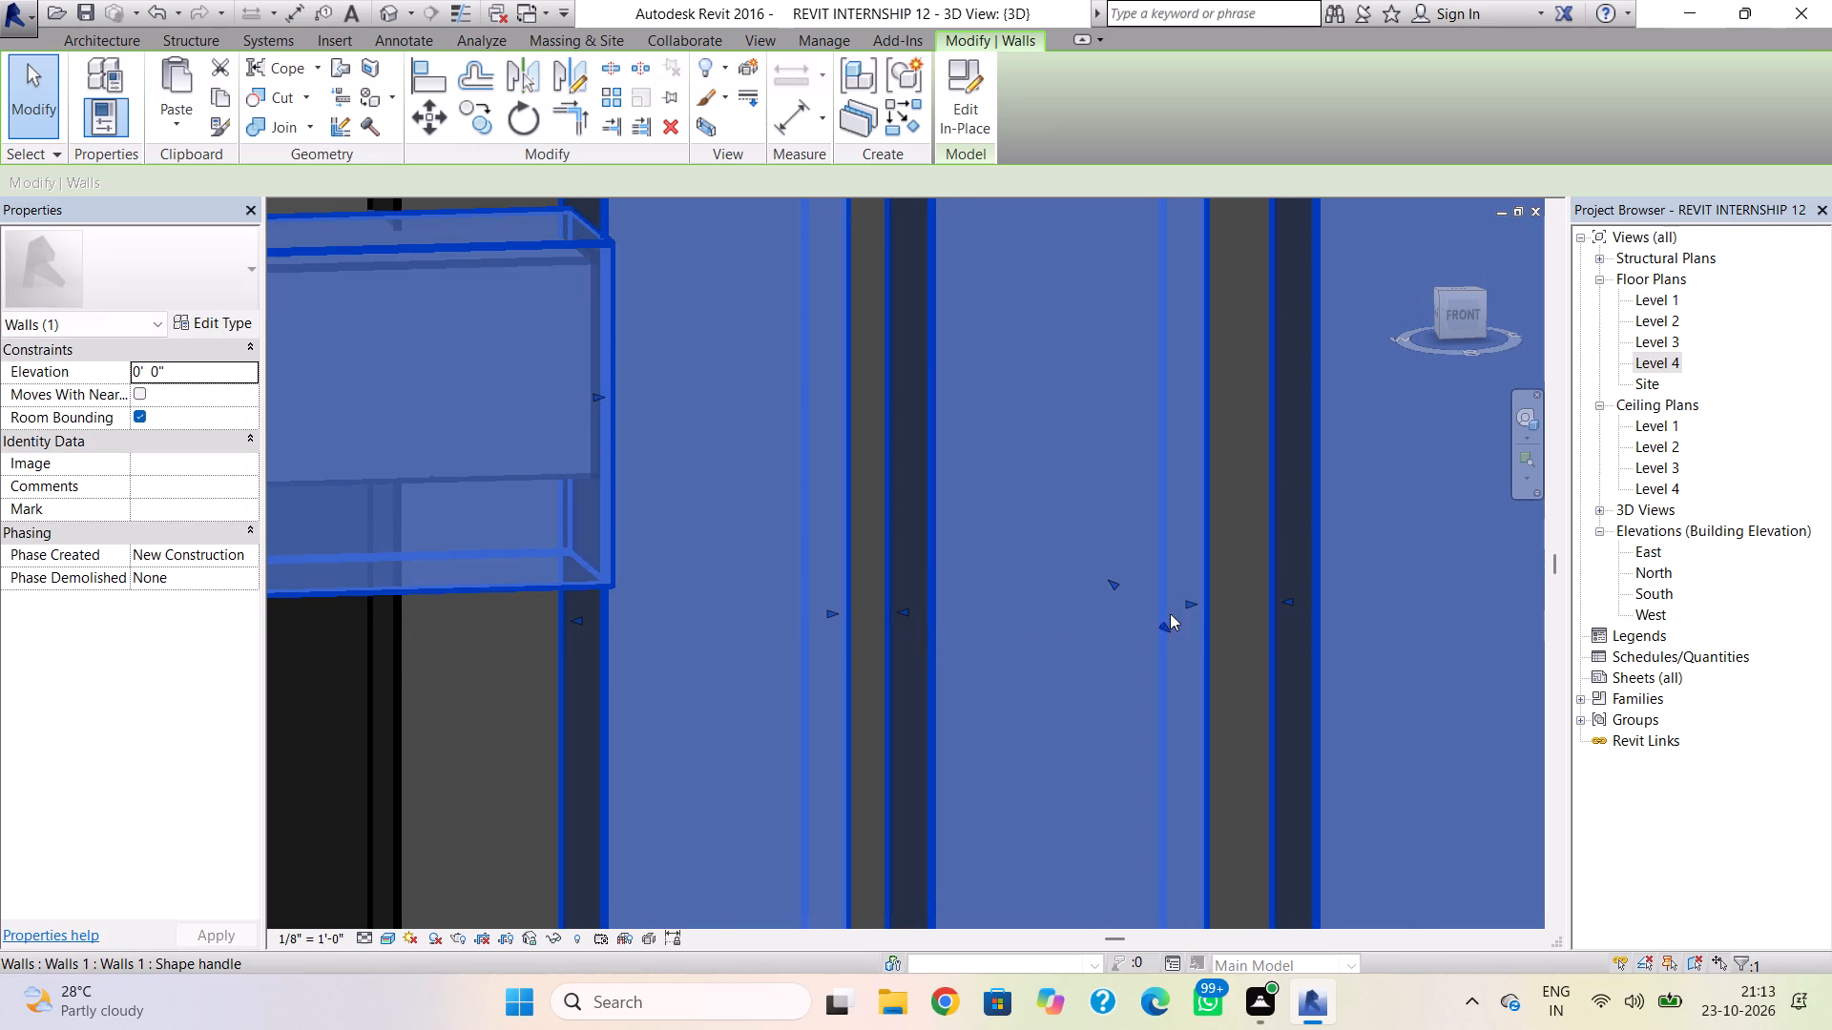
pyautogui.moveTo(1194, 602); pyautogui.dragTo(1154, 620)
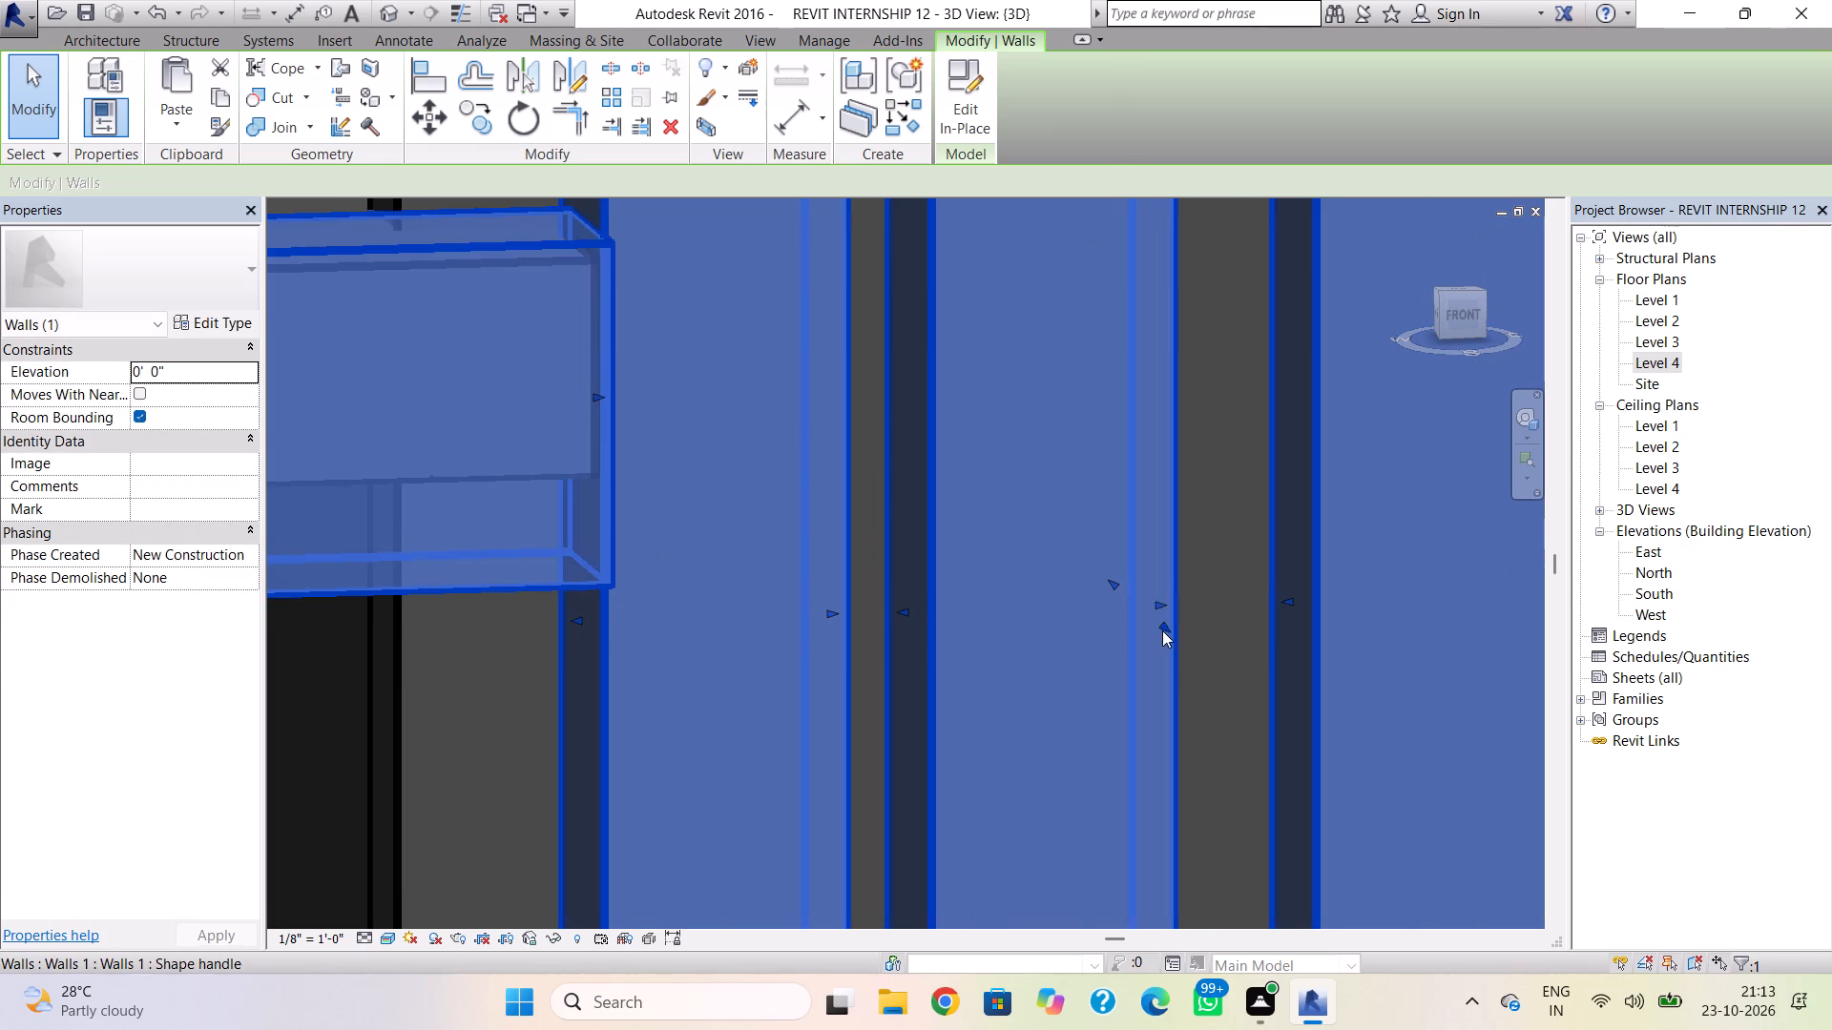
pyautogui.press('Escape')
pyautogui.scroll(-4, 1221, 649)
pyautogui.click(1270, 649)
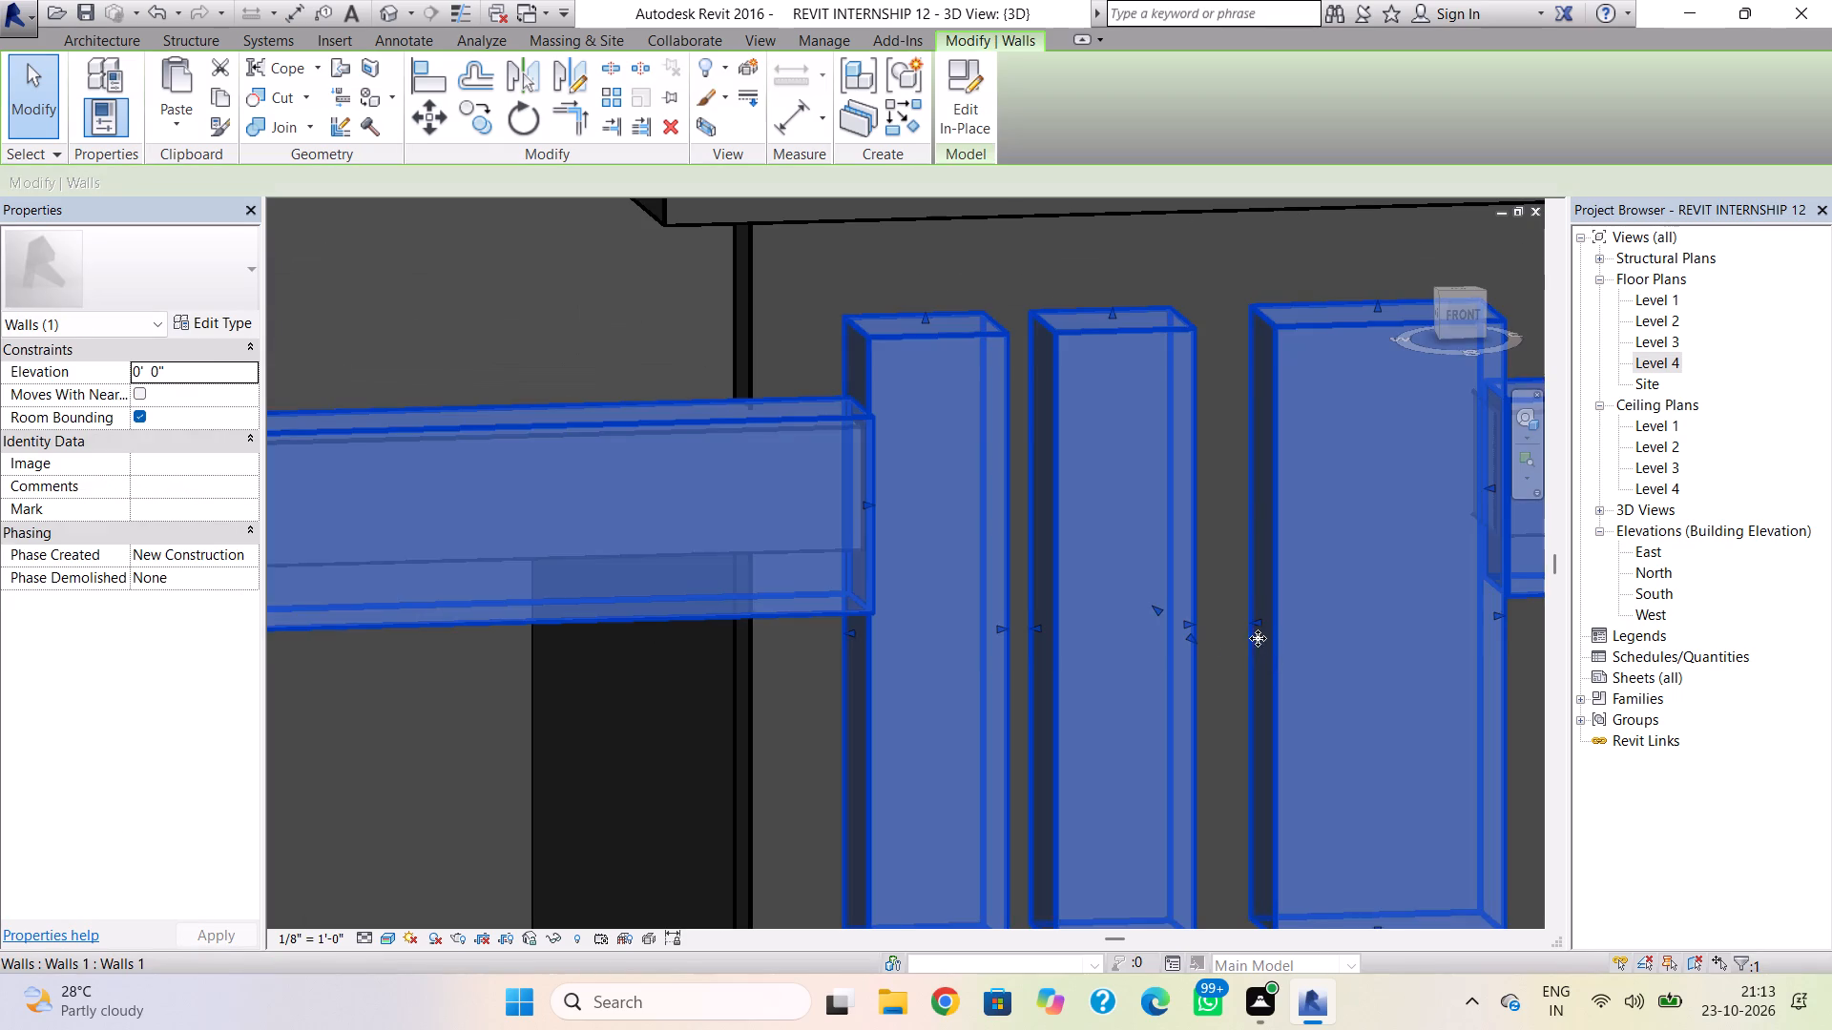
pyautogui.scroll(3, 1258, 638)
pyautogui.moveTo(1259, 614); pyautogui.dragTo(1215, 634)
pyautogui.scroll(-2, 1264, 665)
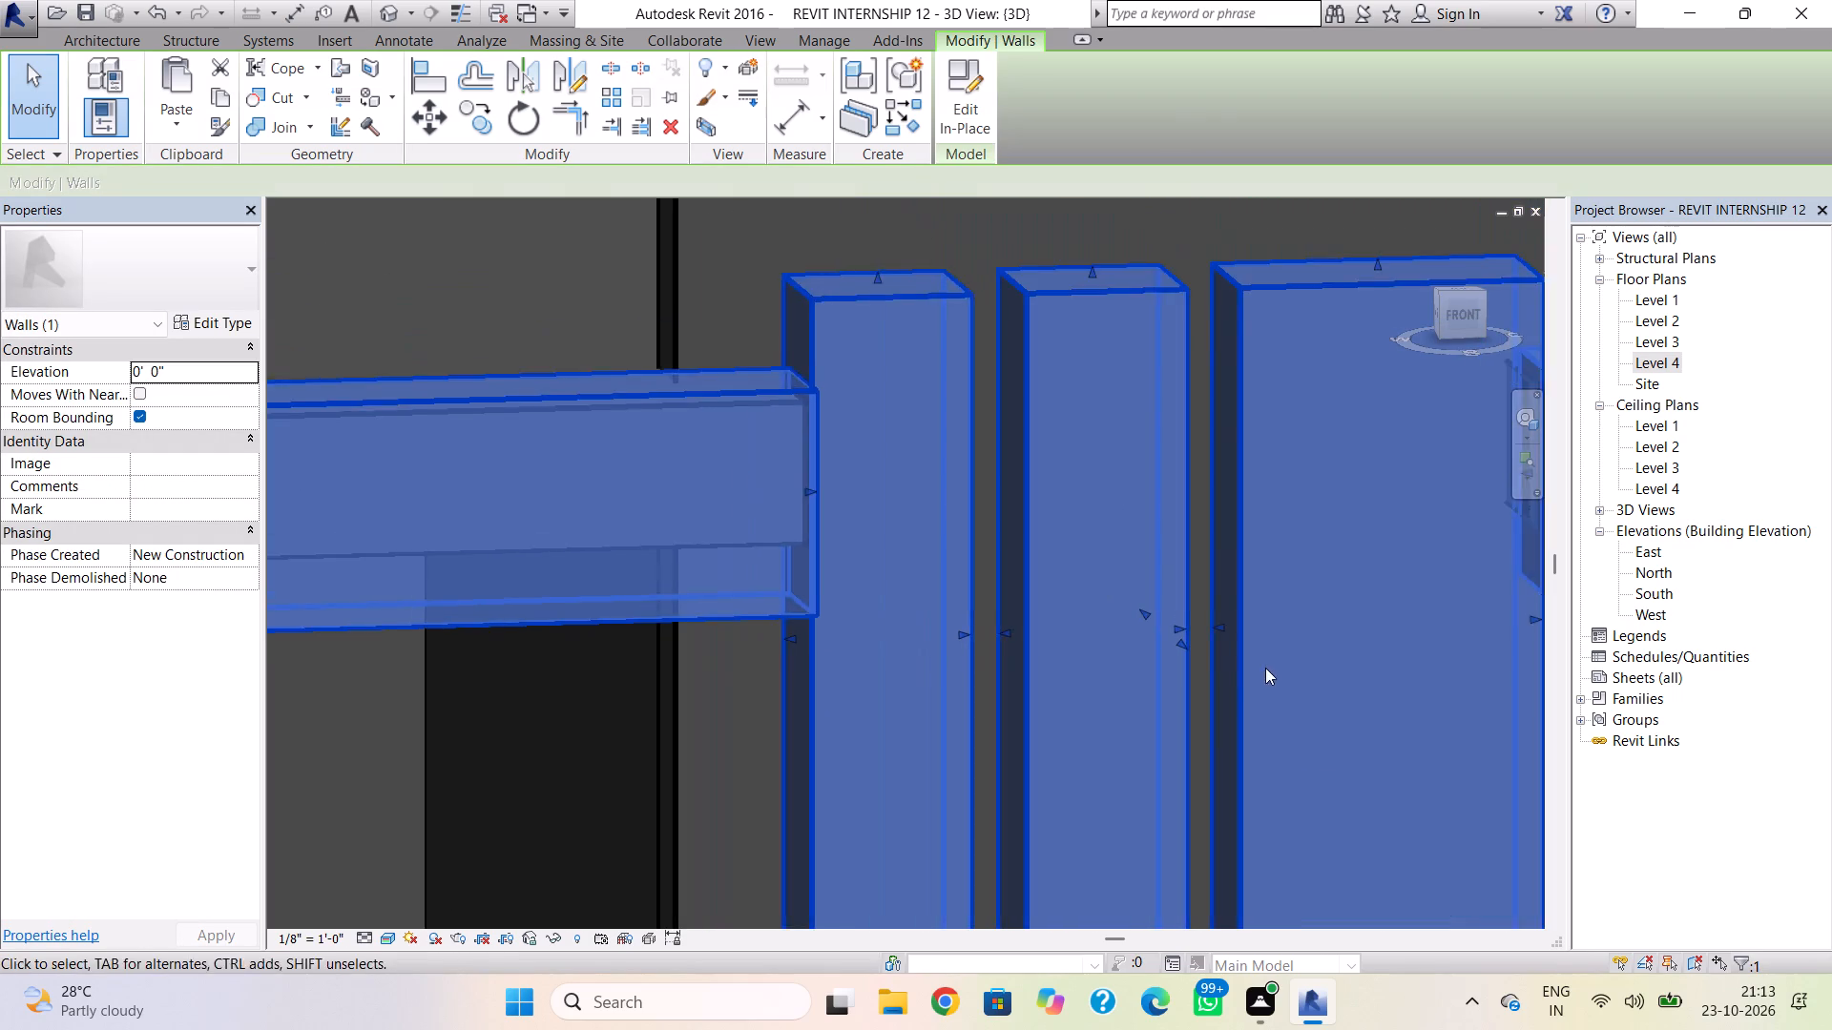
pyautogui.moveTo(1267, 669); pyautogui.dragTo(1039, 638, button='middle')
pyautogui.moveTo(1306, 583); pyautogui.dragTo(1166, 602)
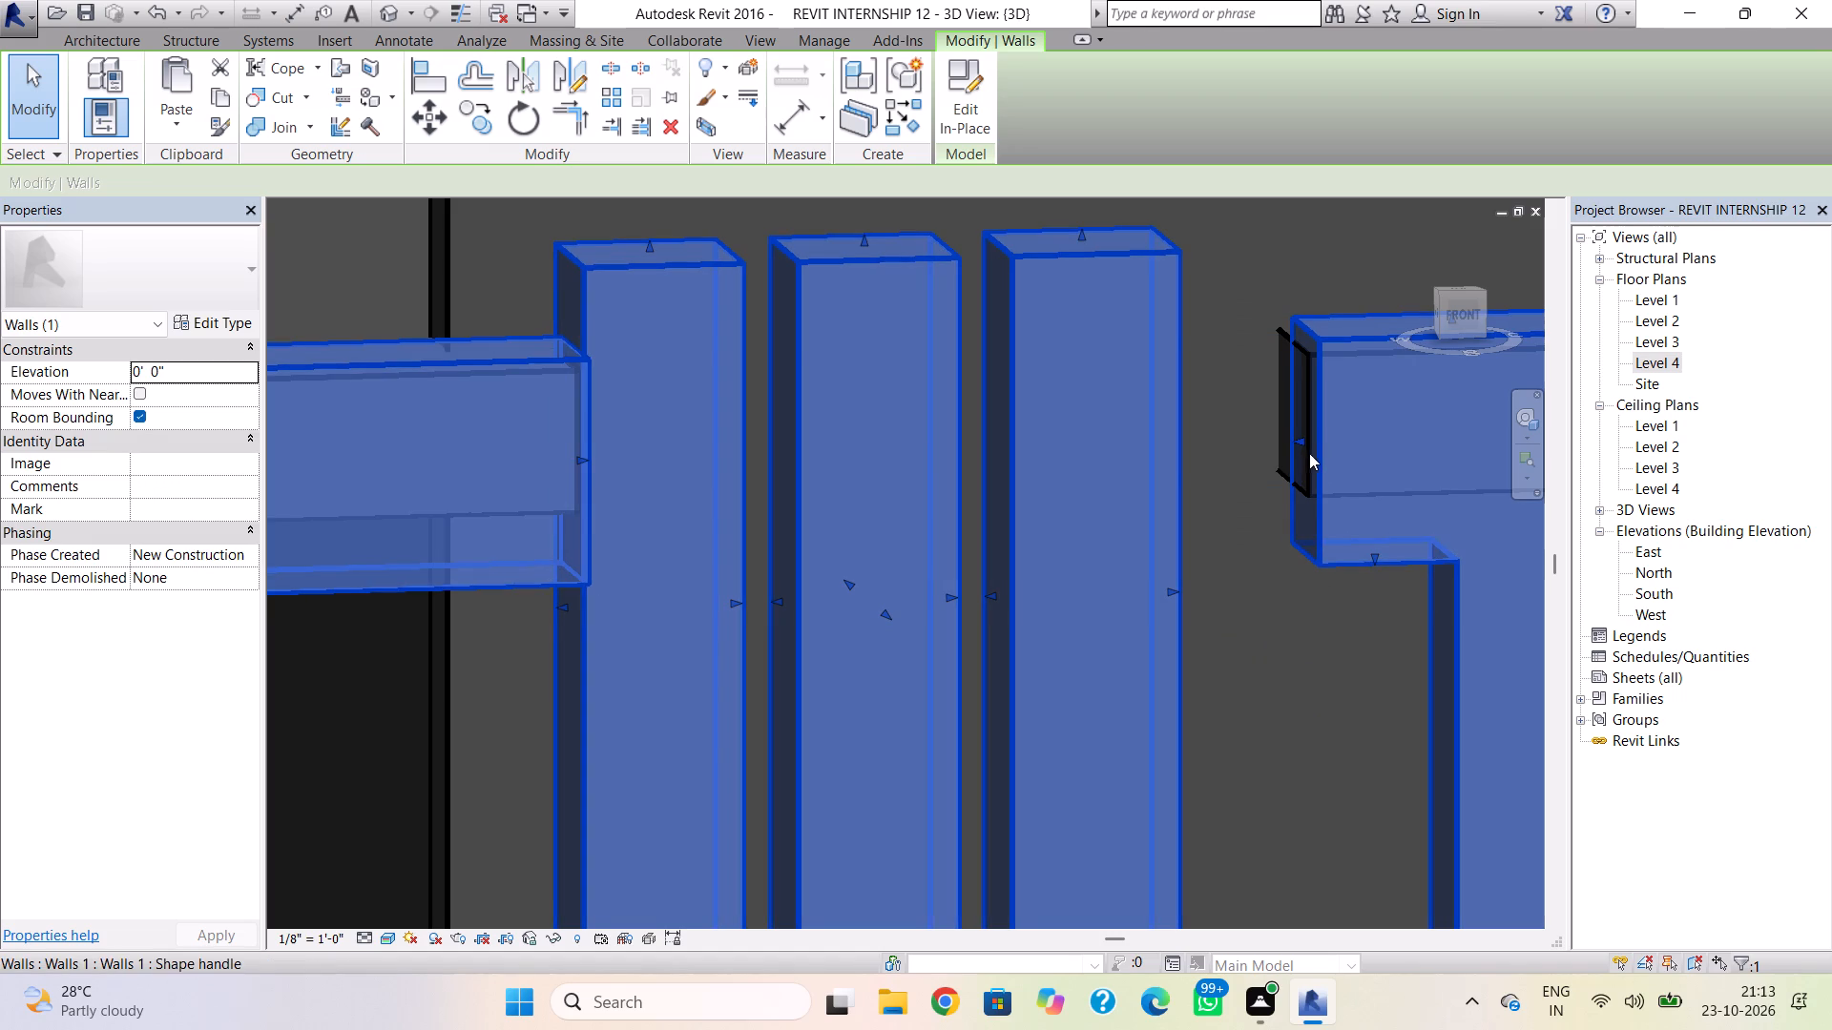
# Extend the end of the frame's short horizontal arm until it meets the third vertical strip.
pyautogui.moveTo(1302, 441); pyautogui.dragTo(1237, 460)
pyautogui.moveTo(1229, 438); pyautogui.dragTo(1209, 448)
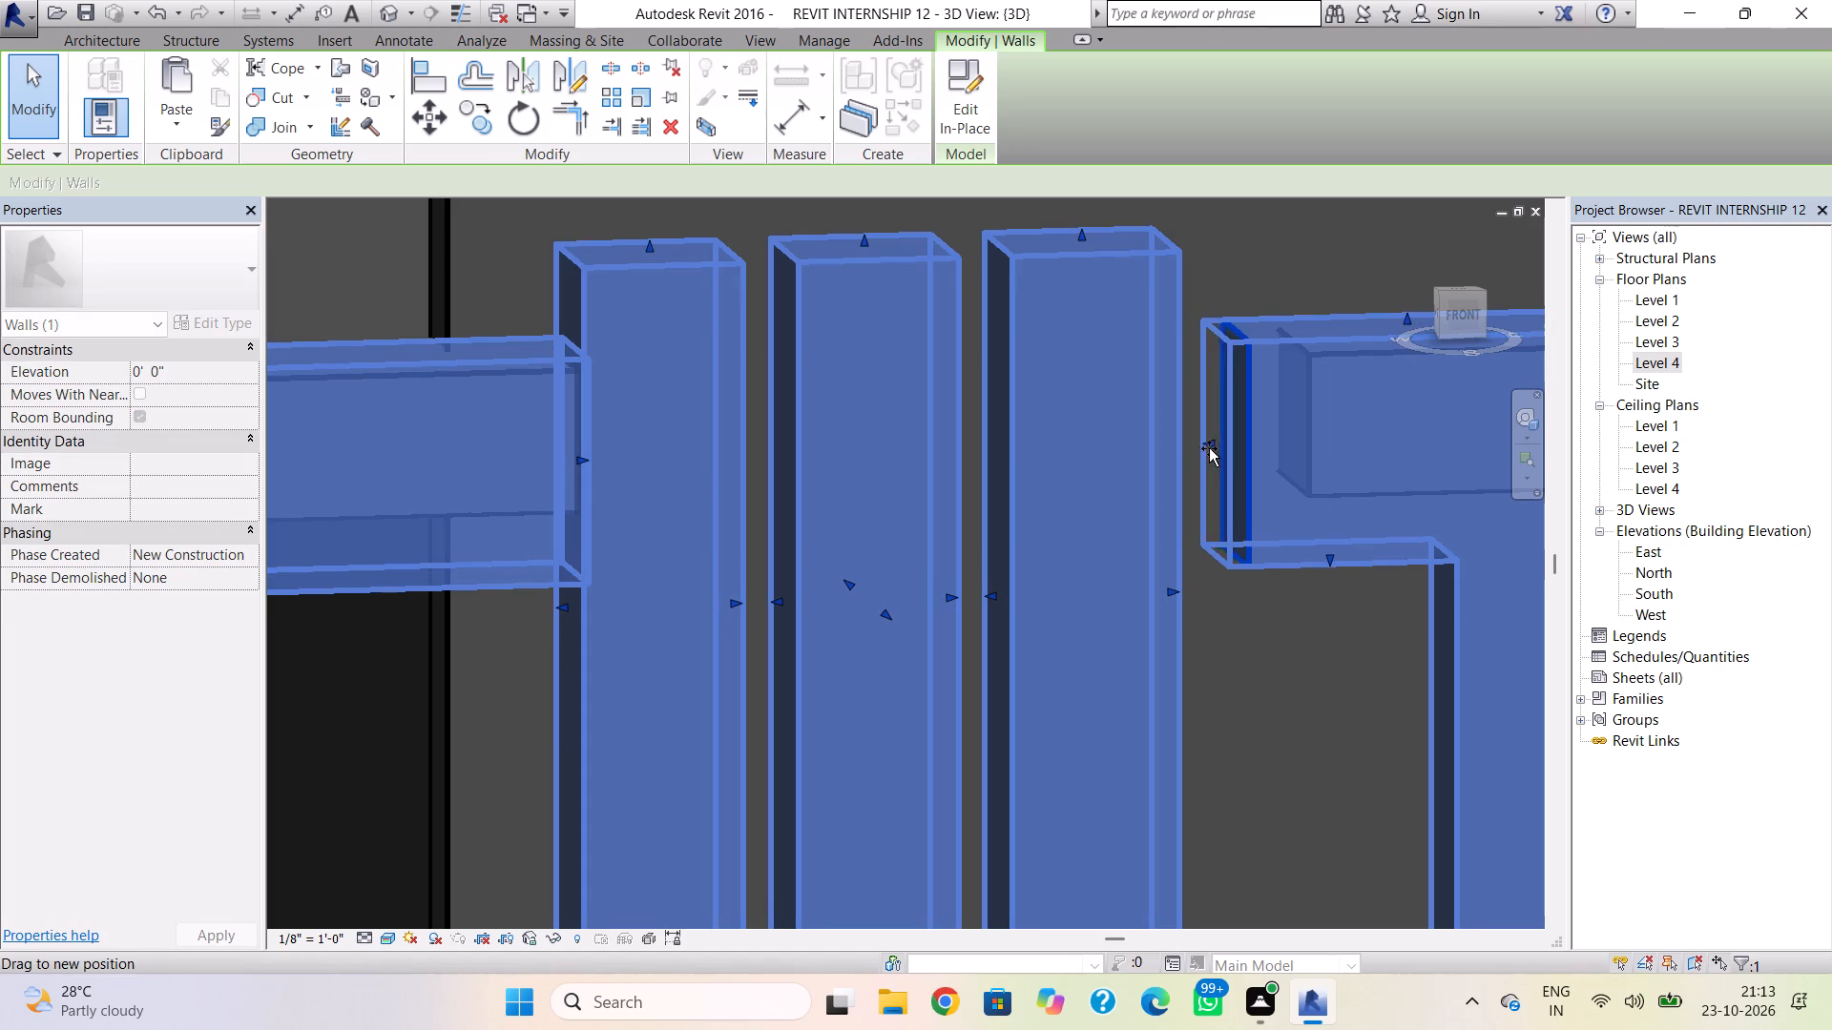
pyautogui.moveTo(1209, 448); pyautogui.dragTo(1197, 453)
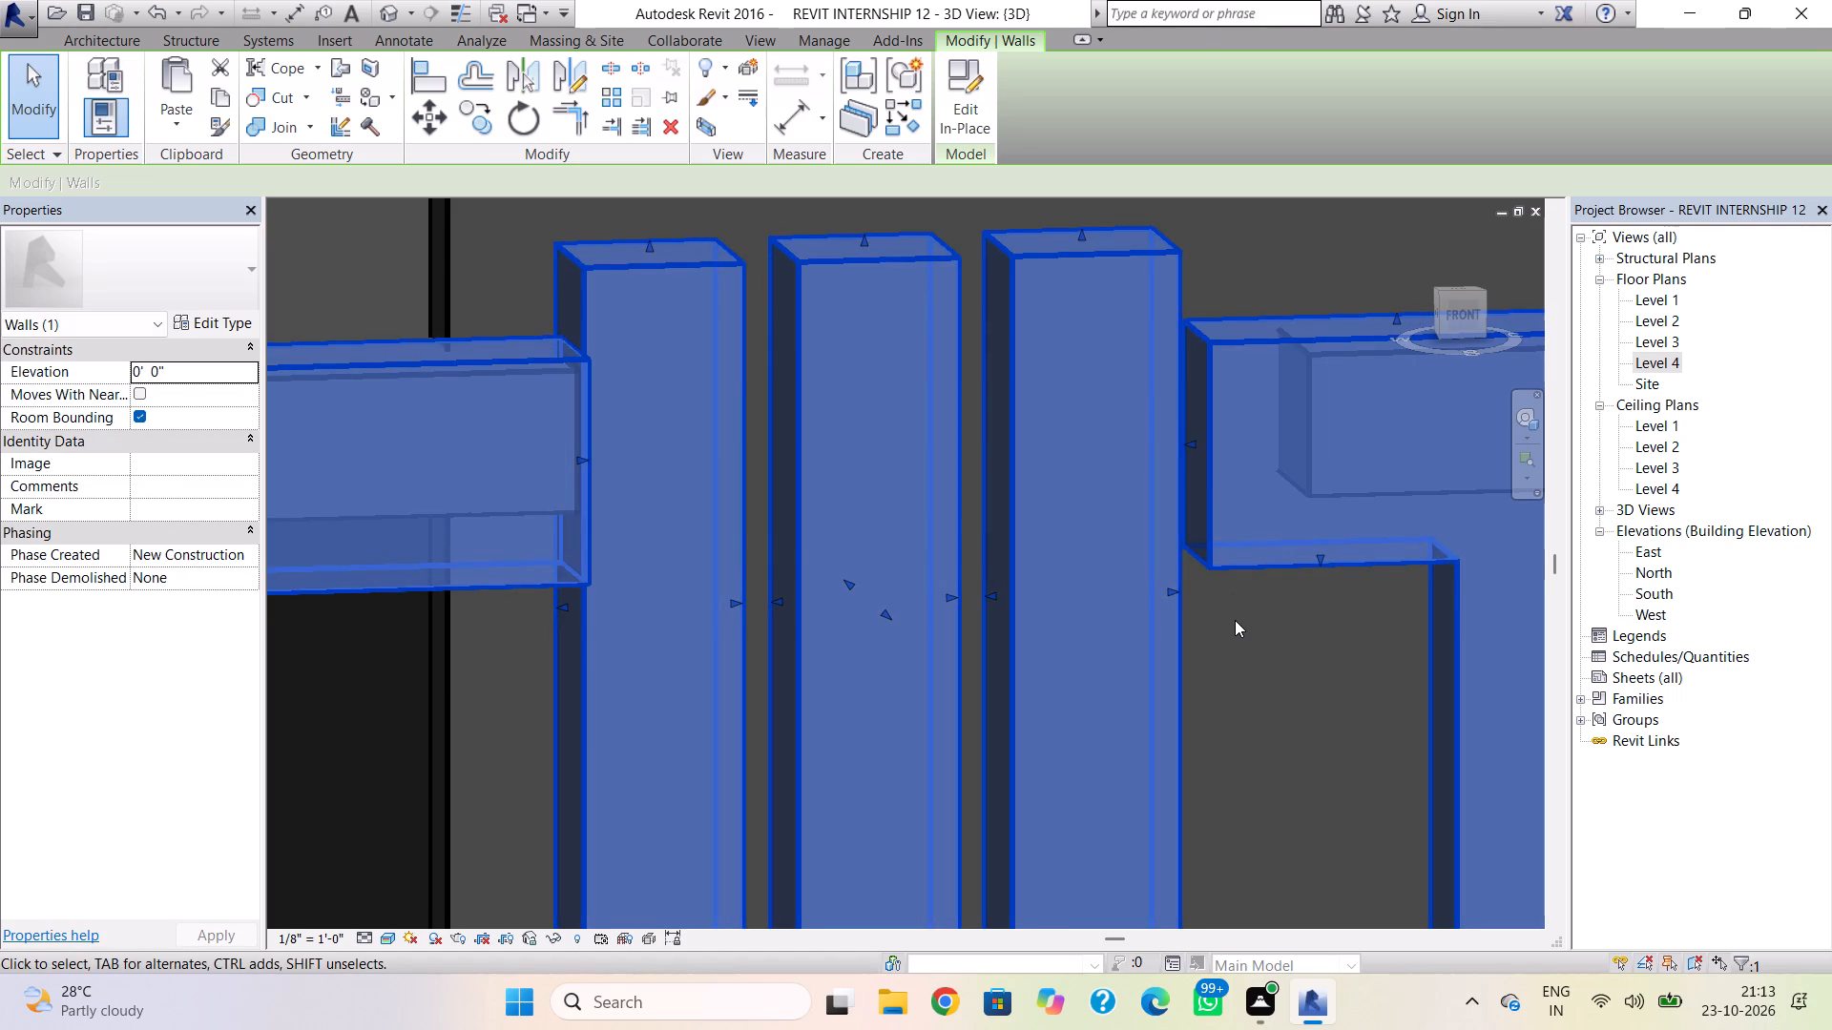
pyautogui.keyDown('shift'); pyautogui.moveTo(1244, 619); pyautogui.dragTo(1158, 626, button='right'); pyautogui.keyUp('shift')
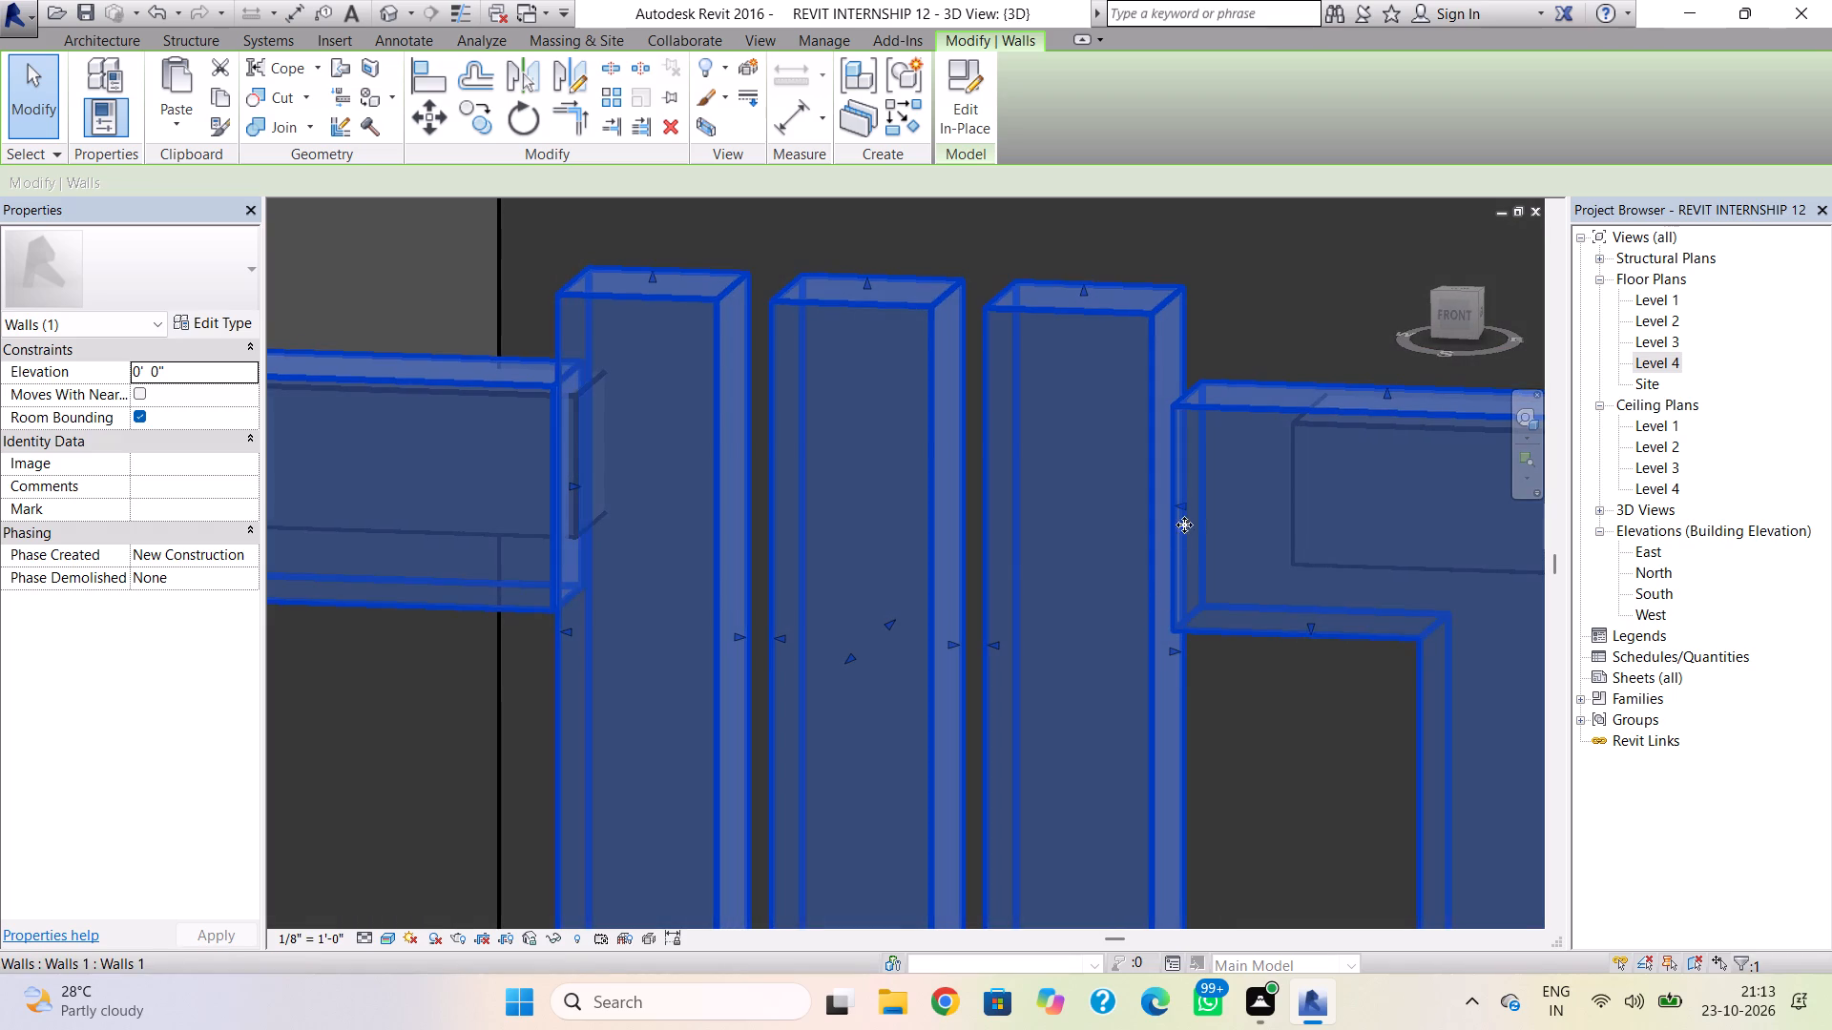
# Extend the end of the frame's short horizontal arm slightly further so it overlaps the edge of the third vertical strip.
pyautogui.moveTo(1183, 506); pyautogui.dragTo(1168, 510)
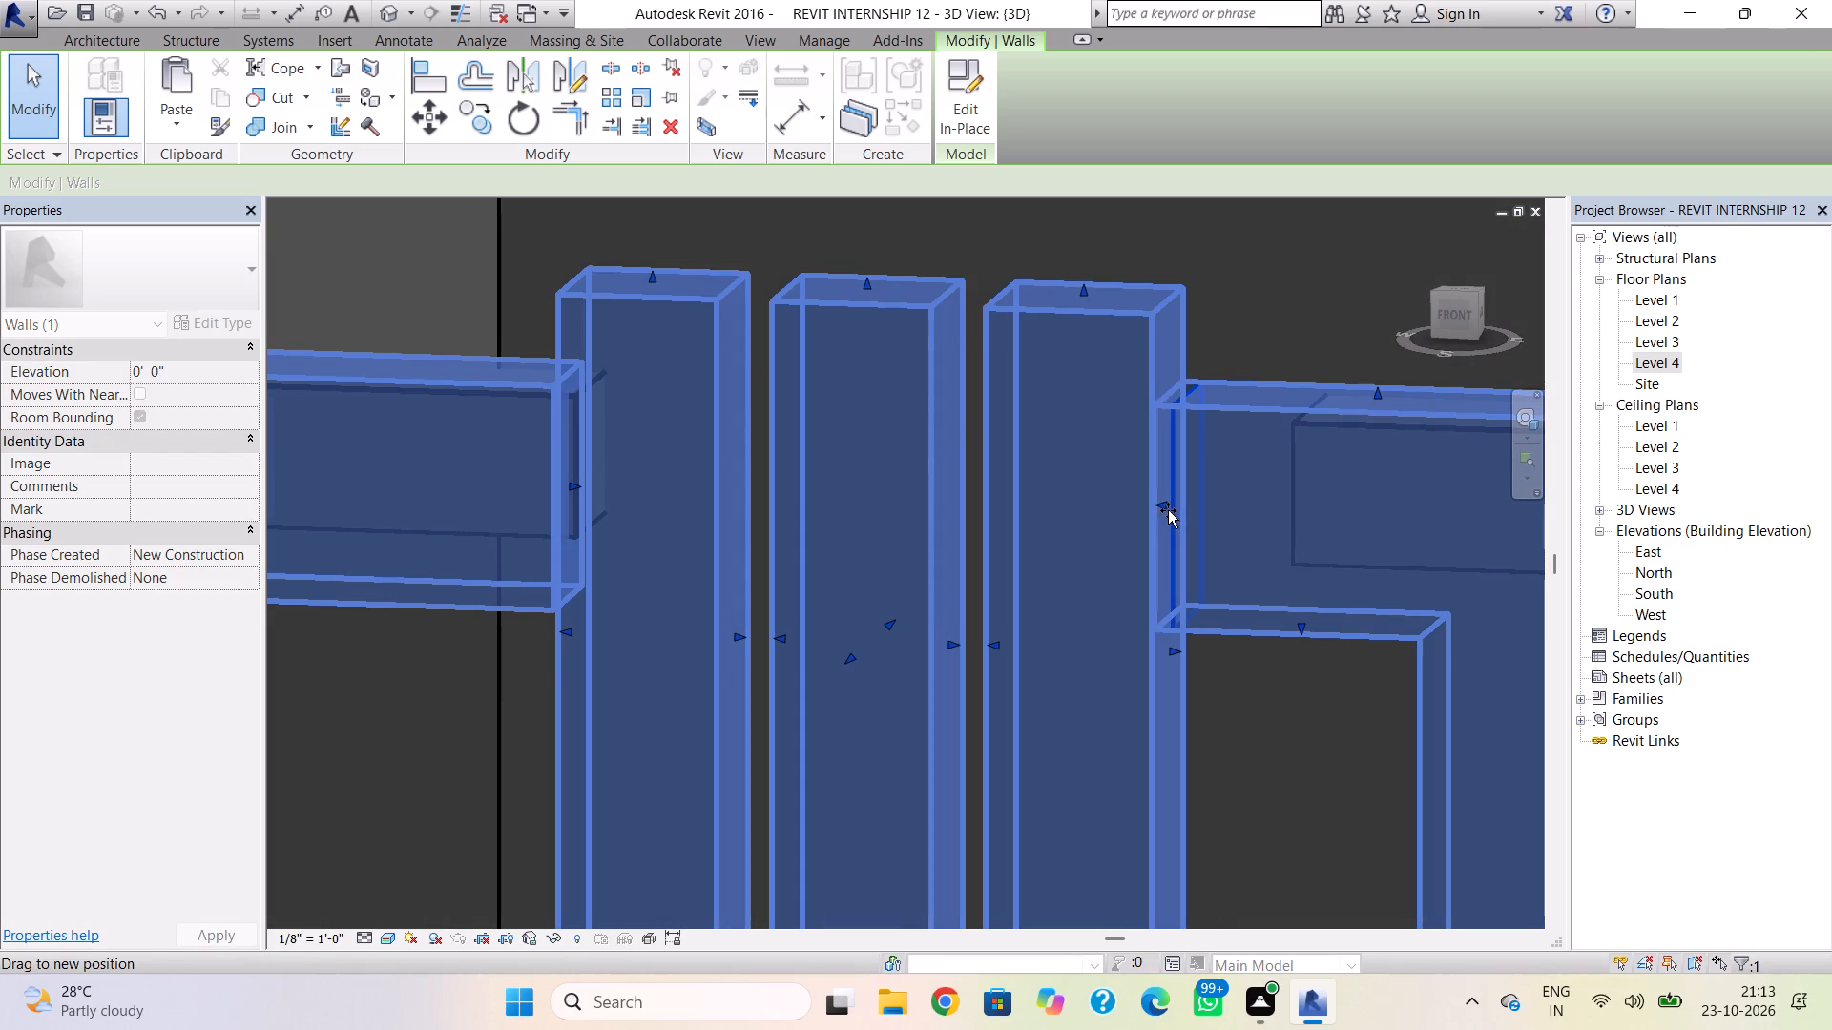
pyautogui.moveTo(1168, 510); pyautogui.dragTo(1163, 511)
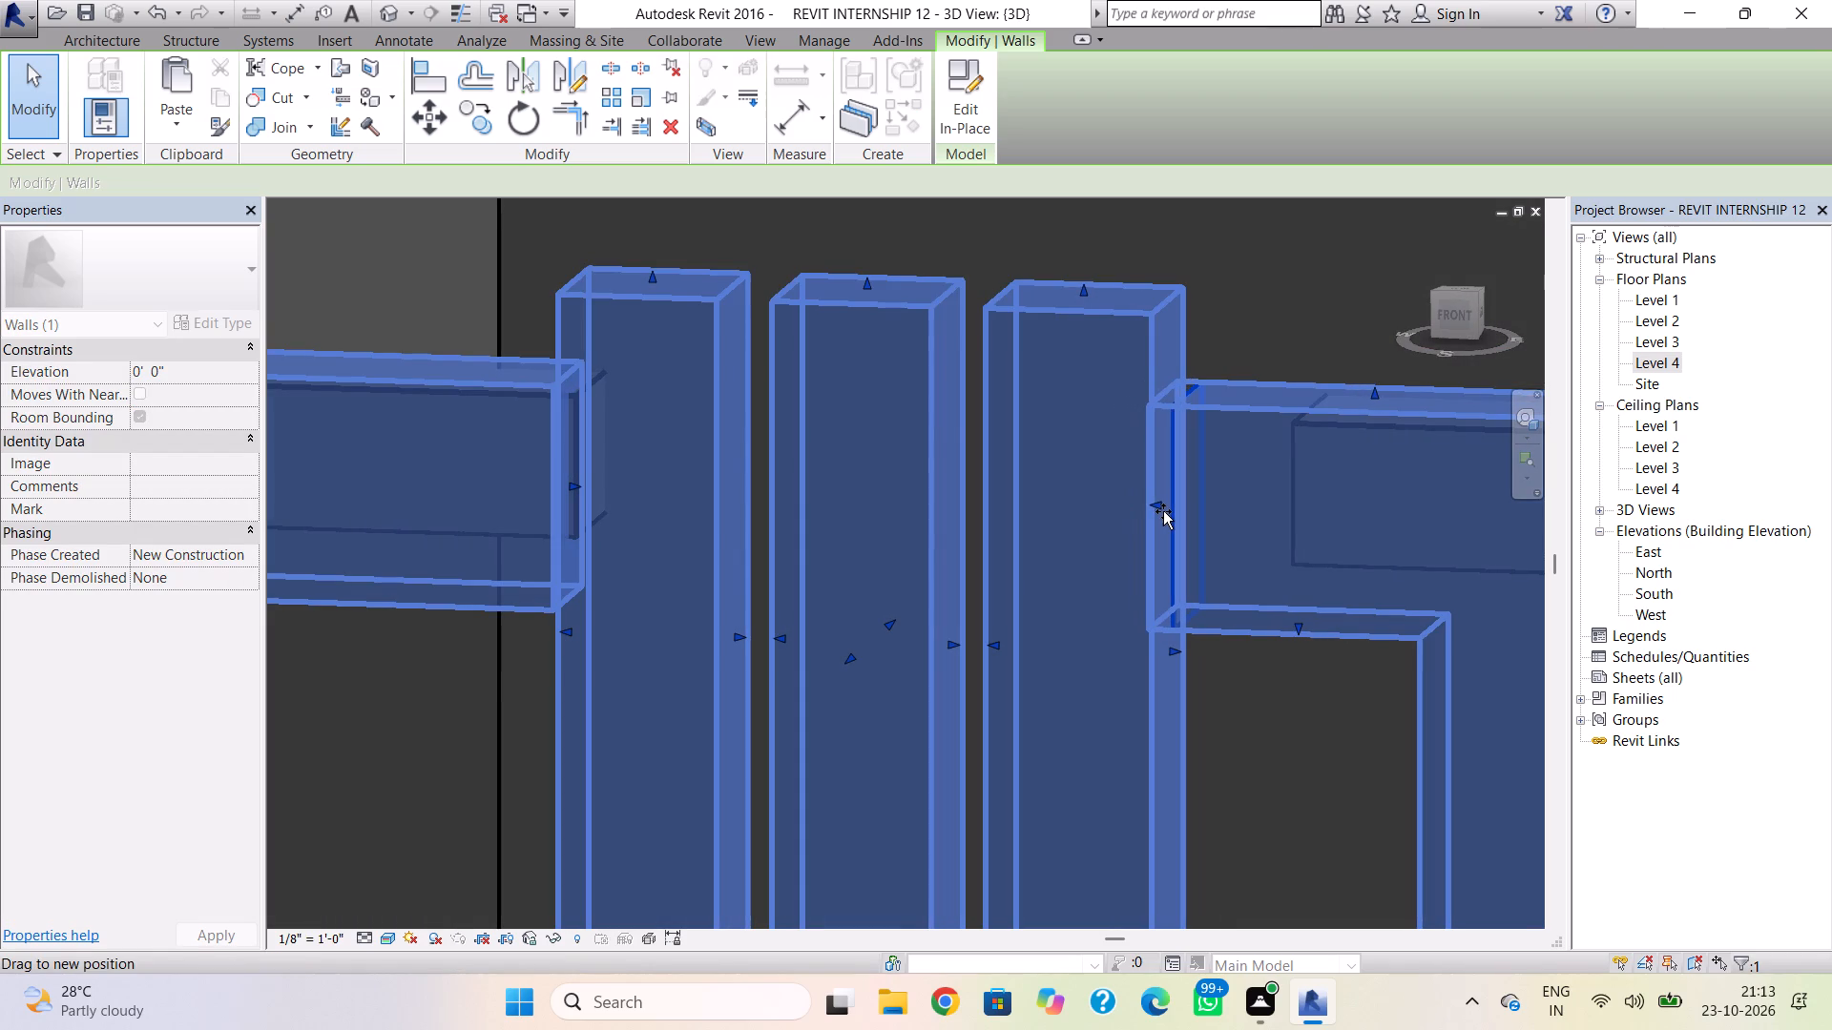
pyautogui.moveTo(1163, 511); pyautogui.dragTo(1163, 510)
pyautogui.press('Escape')
pyautogui.scroll(3, 1150, 577)
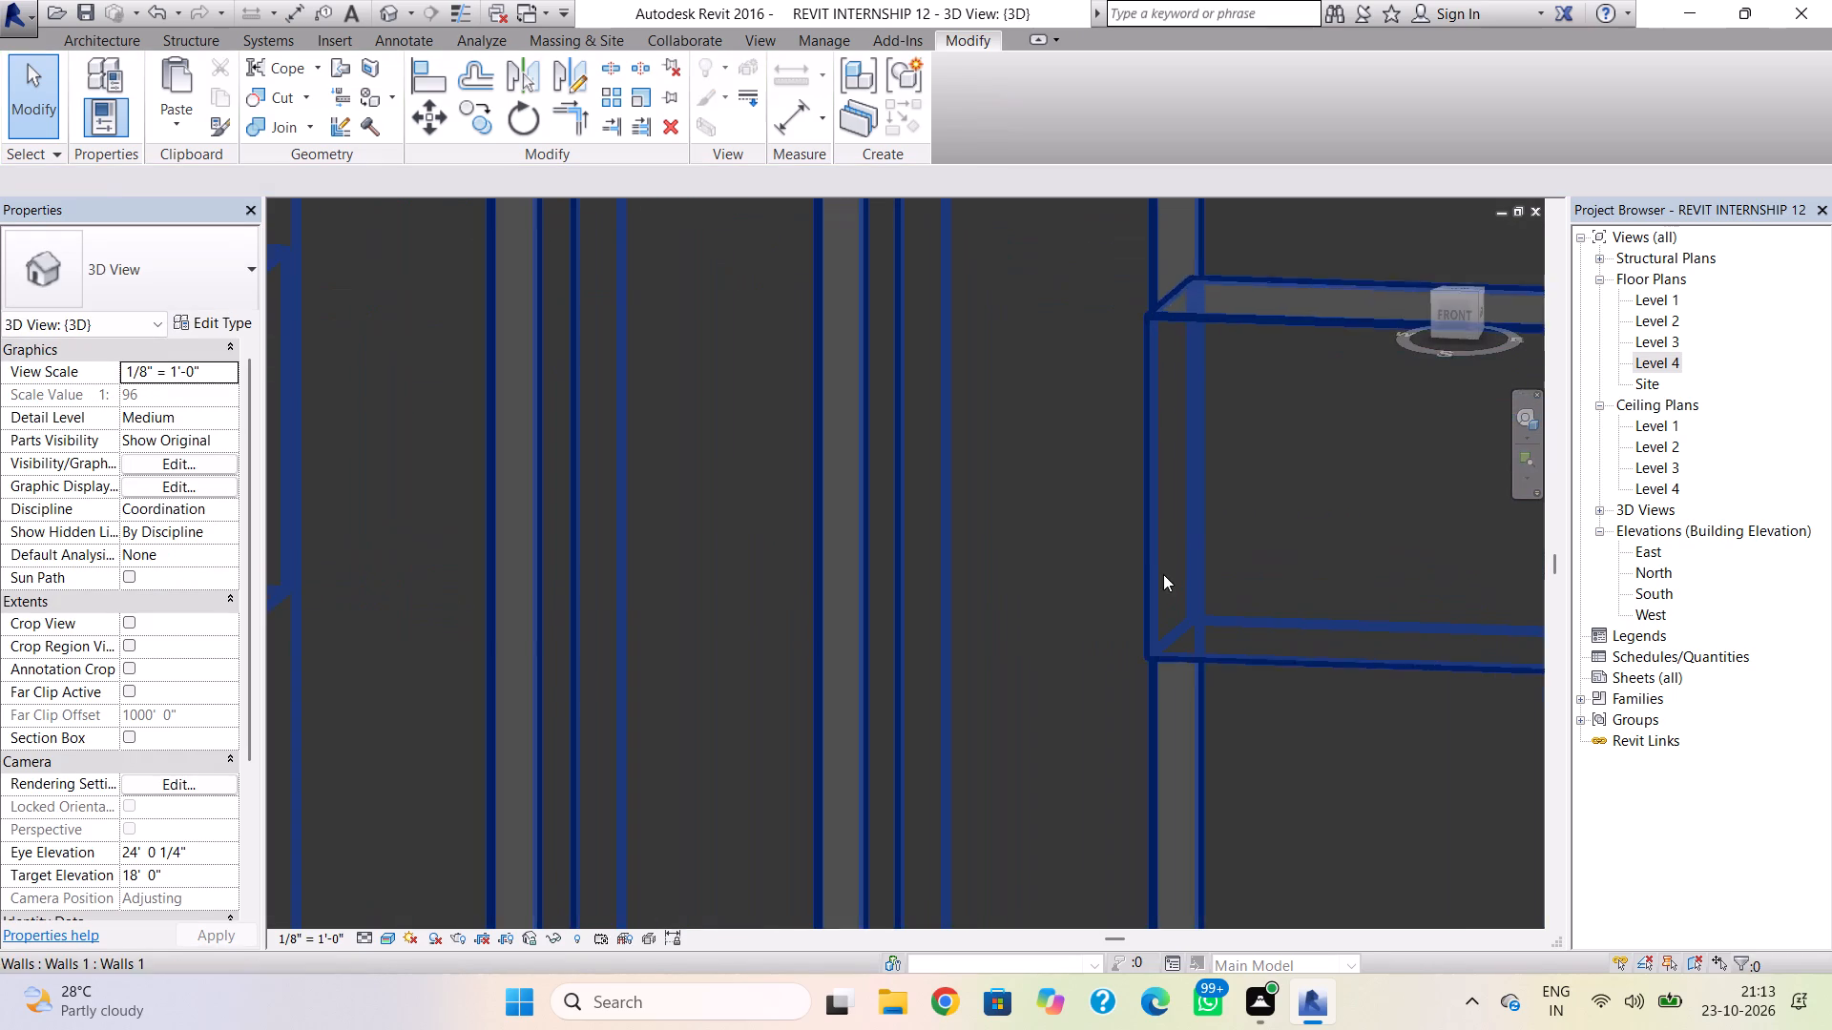
pyautogui.scroll(-2, 1160, 588)
pyautogui.press('Escape')
# In the front view, shift the frame's long vertical leg toward the tower's outer edge by moving its outer and inner side faces.
pyautogui.keyDown('shift'); pyautogui.moveTo(742, 569); pyautogui.dragTo(867, 577, button='right'); pyautogui.keyUp('shift')
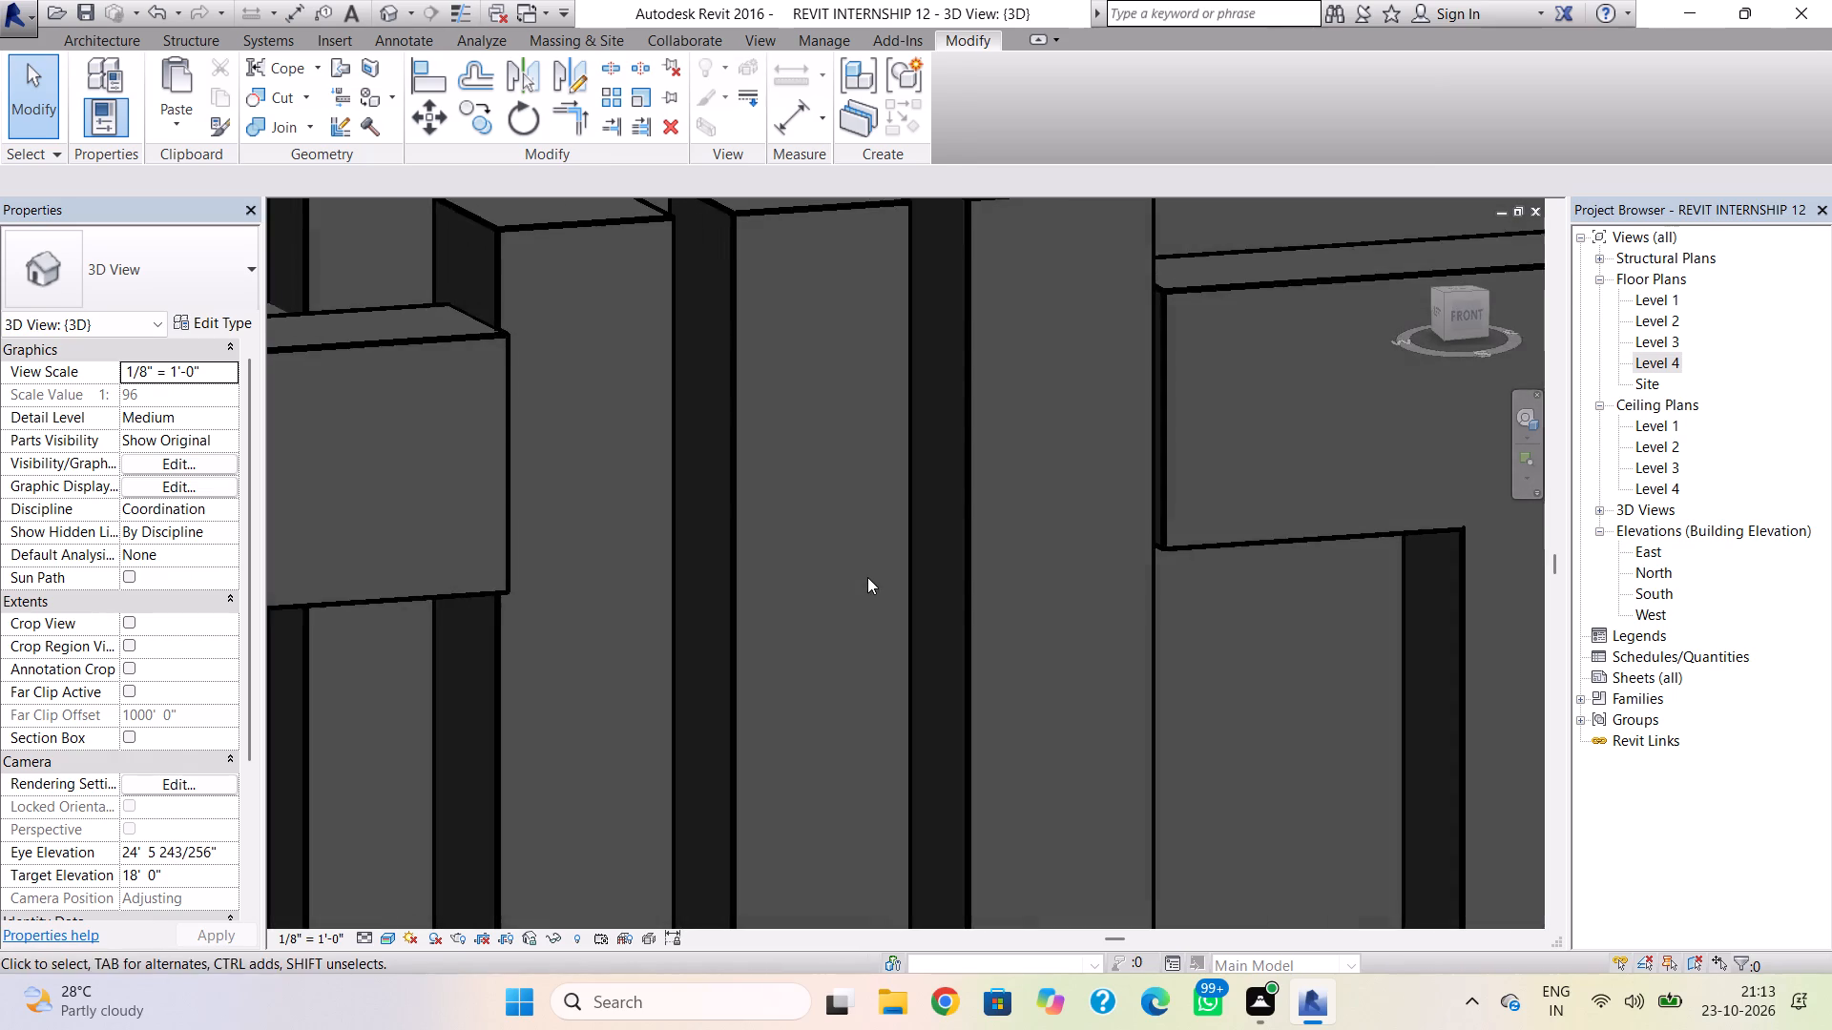
pyautogui.scroll(-5, 867, 577)
pyautogui.scroll(-5, 1049, 571)
pyautogui.scroll(-3, 1127, 579)
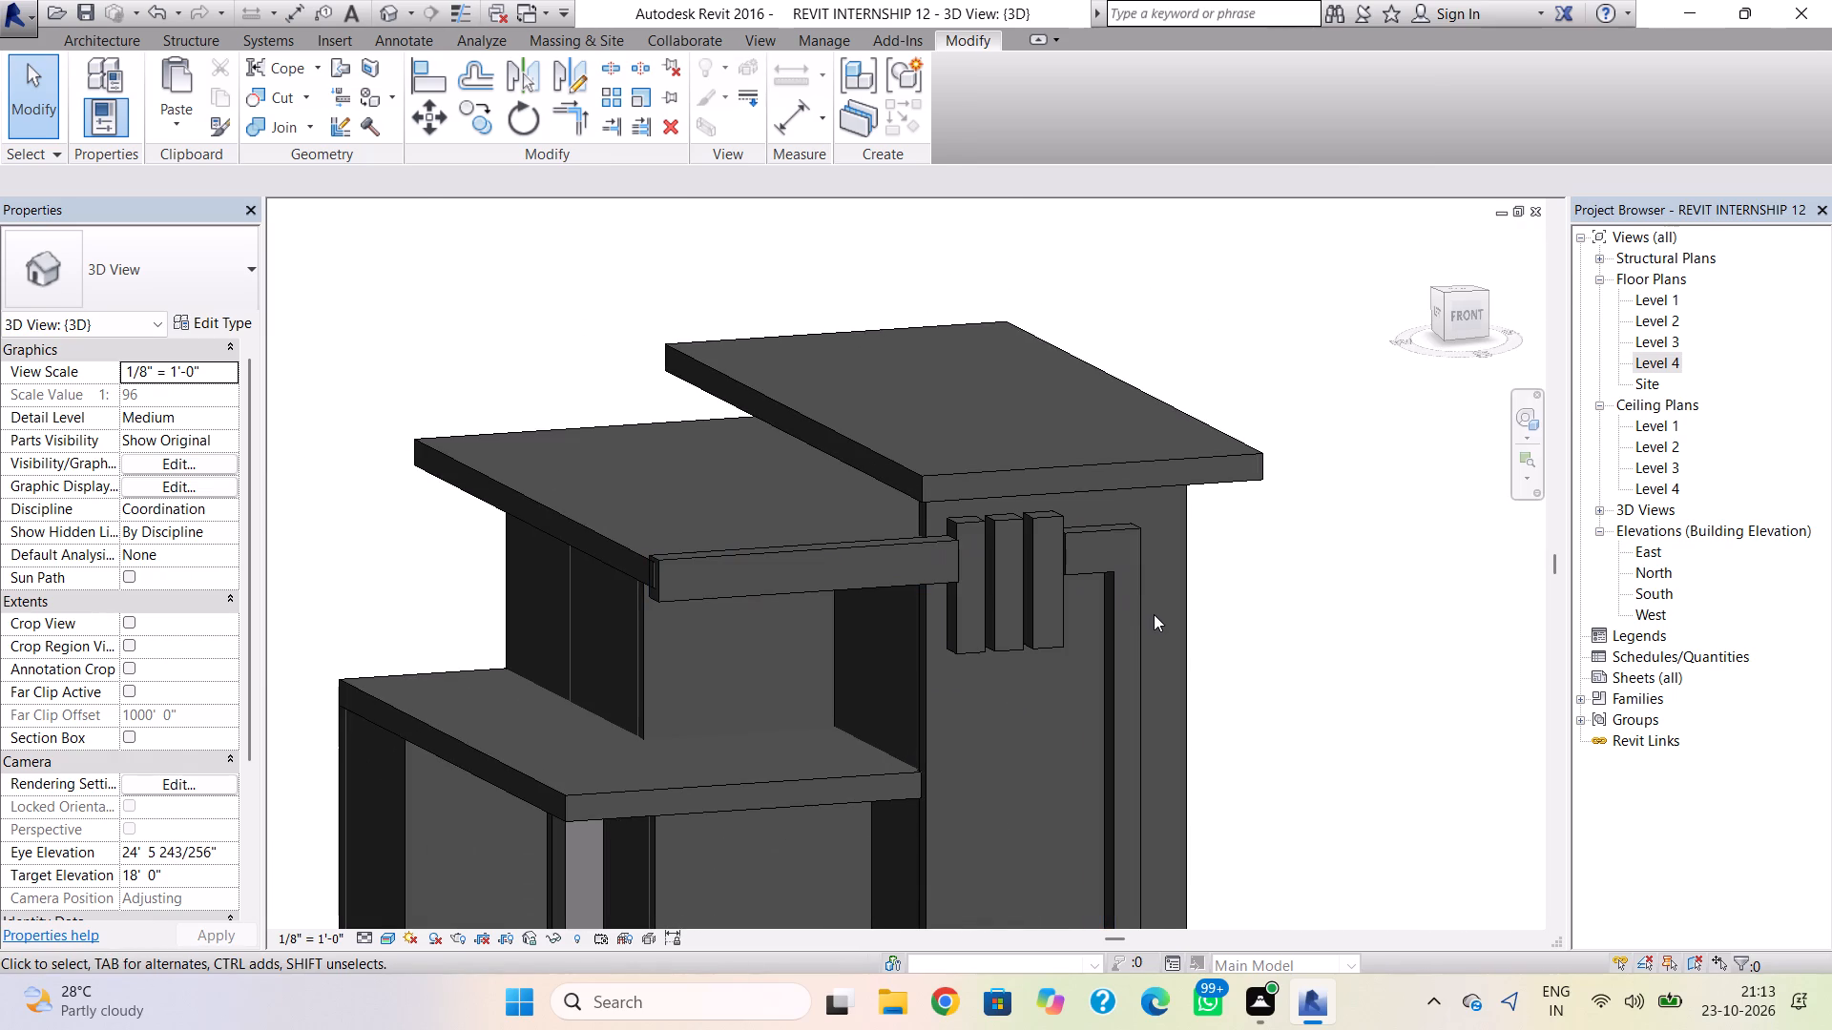
pyautogui.keyDown('shift'); pyautogui.moveTo(1152, 617); pyautogui.dragTo(1115, 581, button='right'); pyautogui.keyUp('shift')
pyautogui.click(1463, 319)
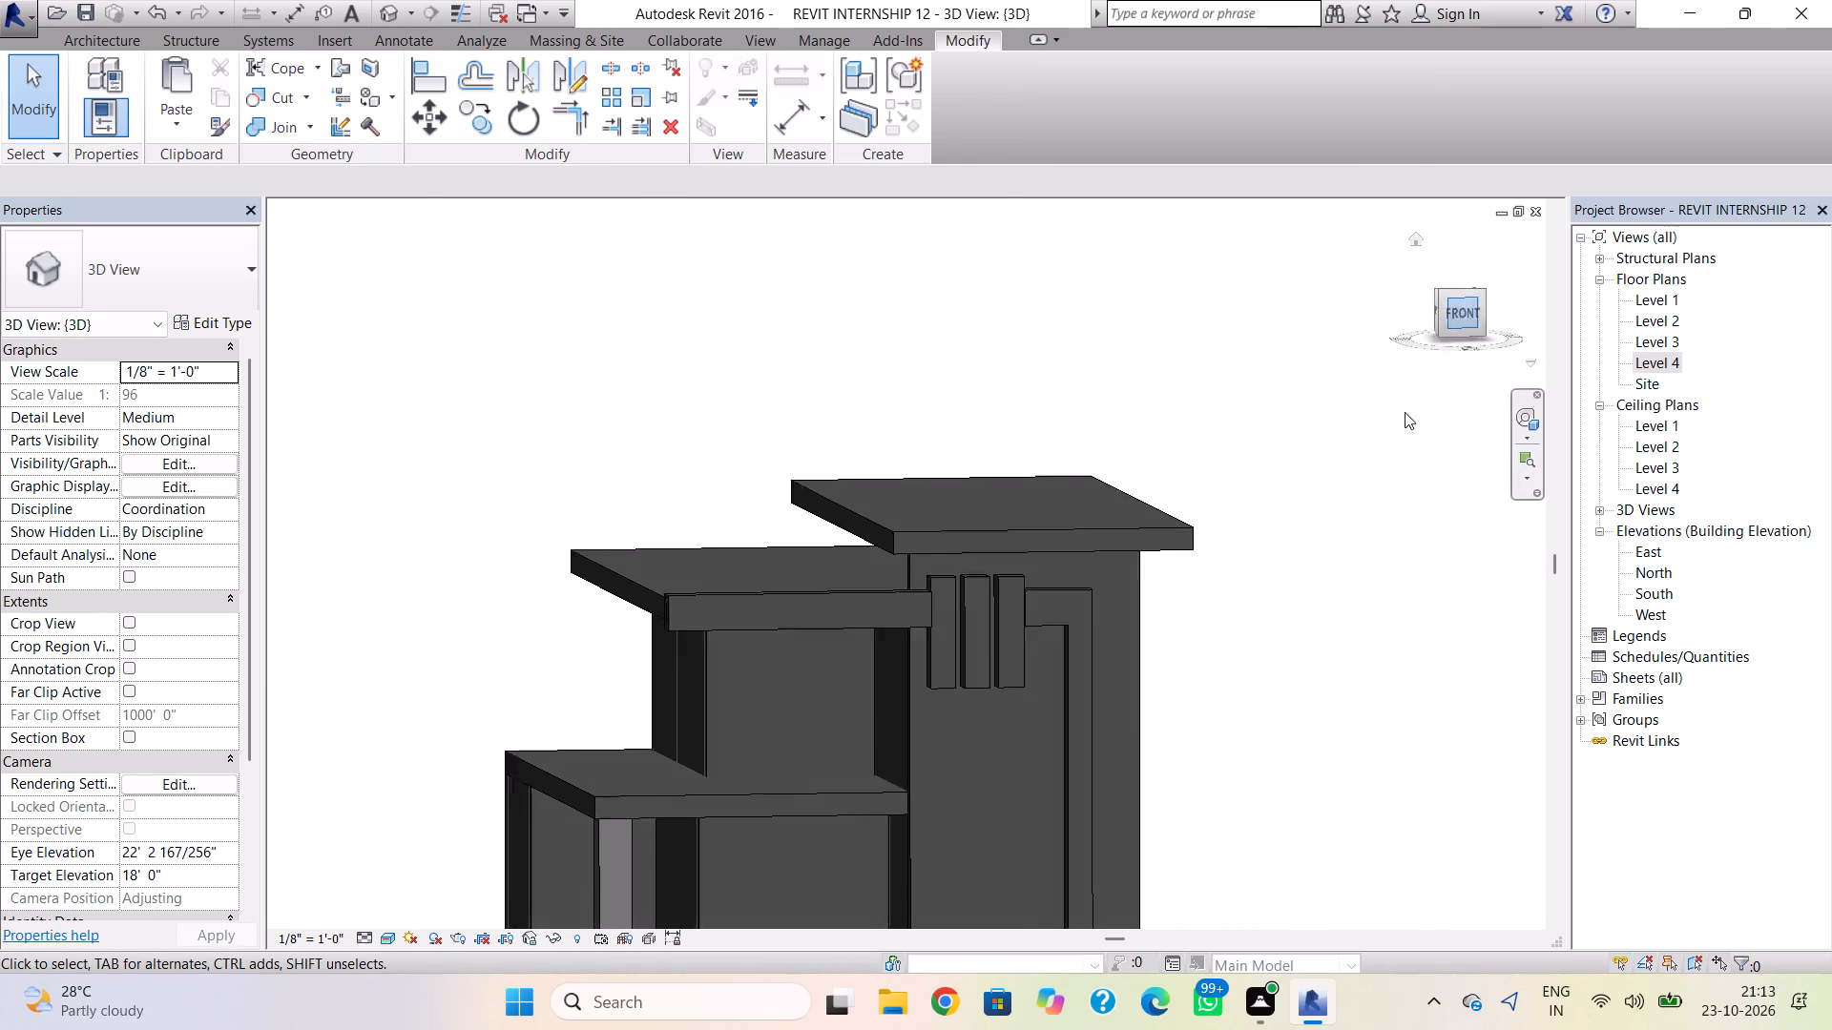
pyautogui.scroll(6, 1021, 662)
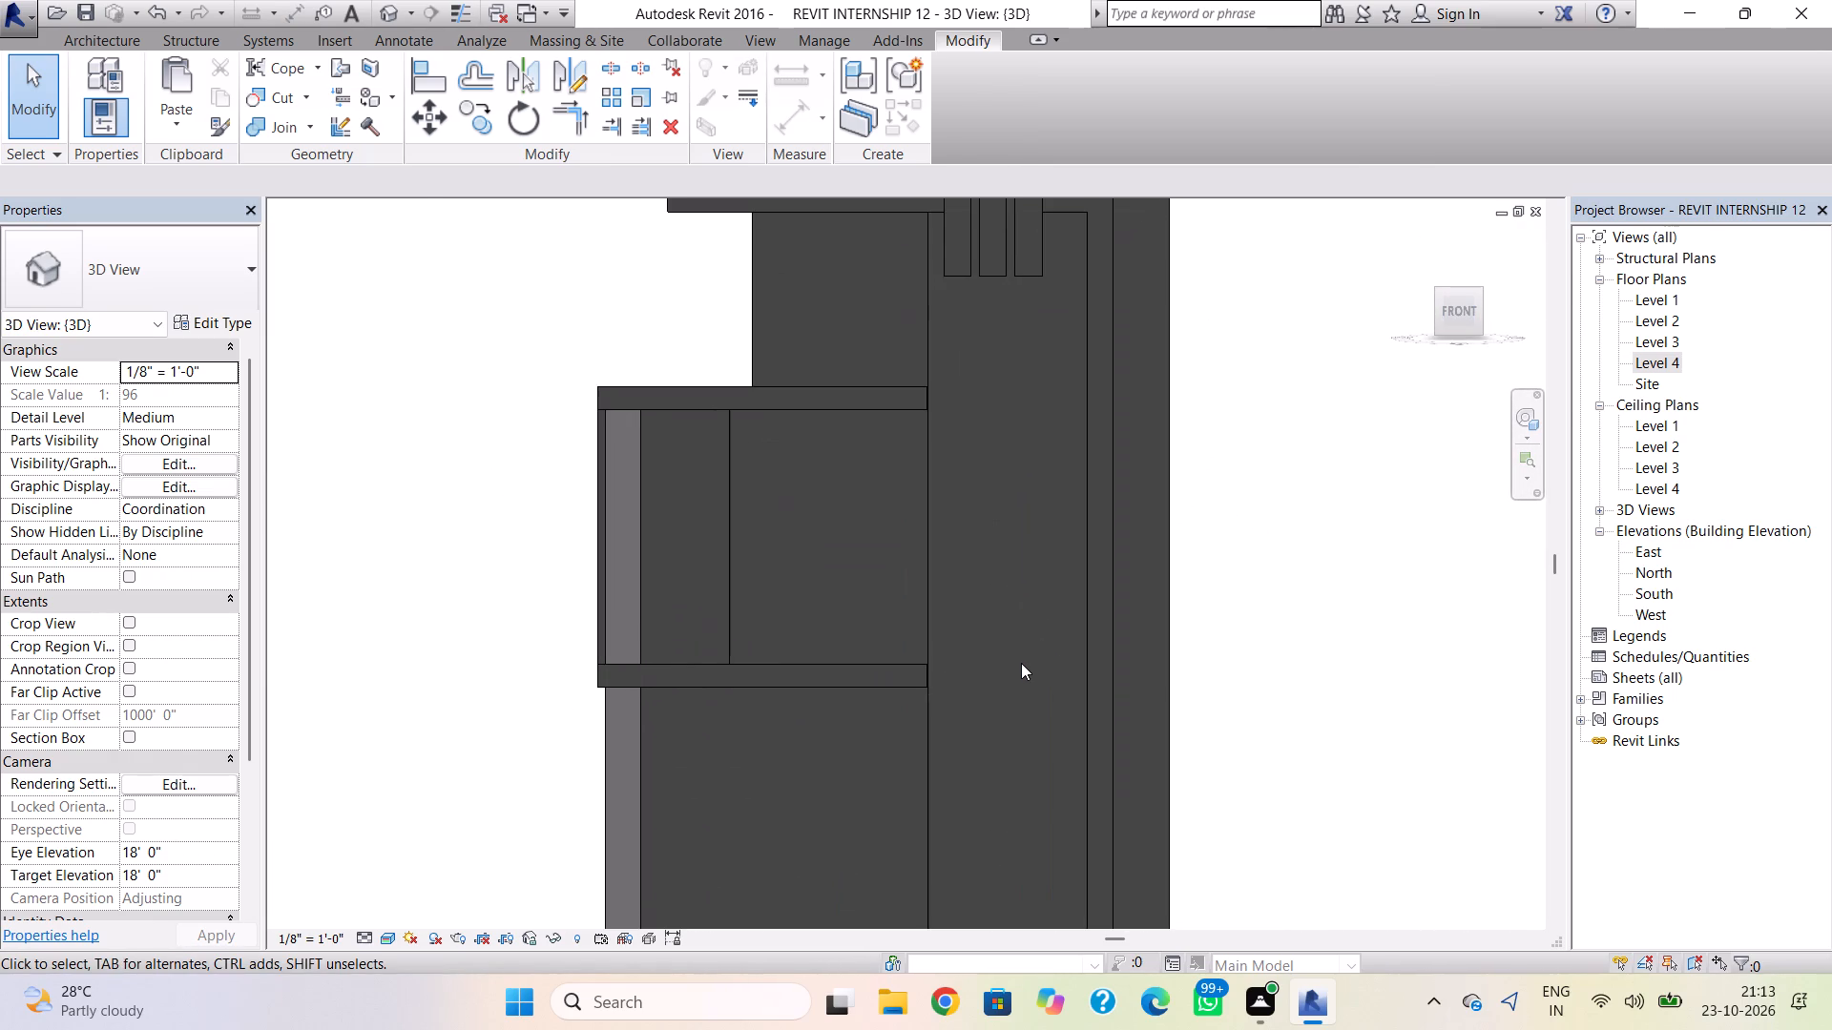
pyautogui.scroll(-2, 1021, 663)
pyautogui.middleClick(1036, 680)
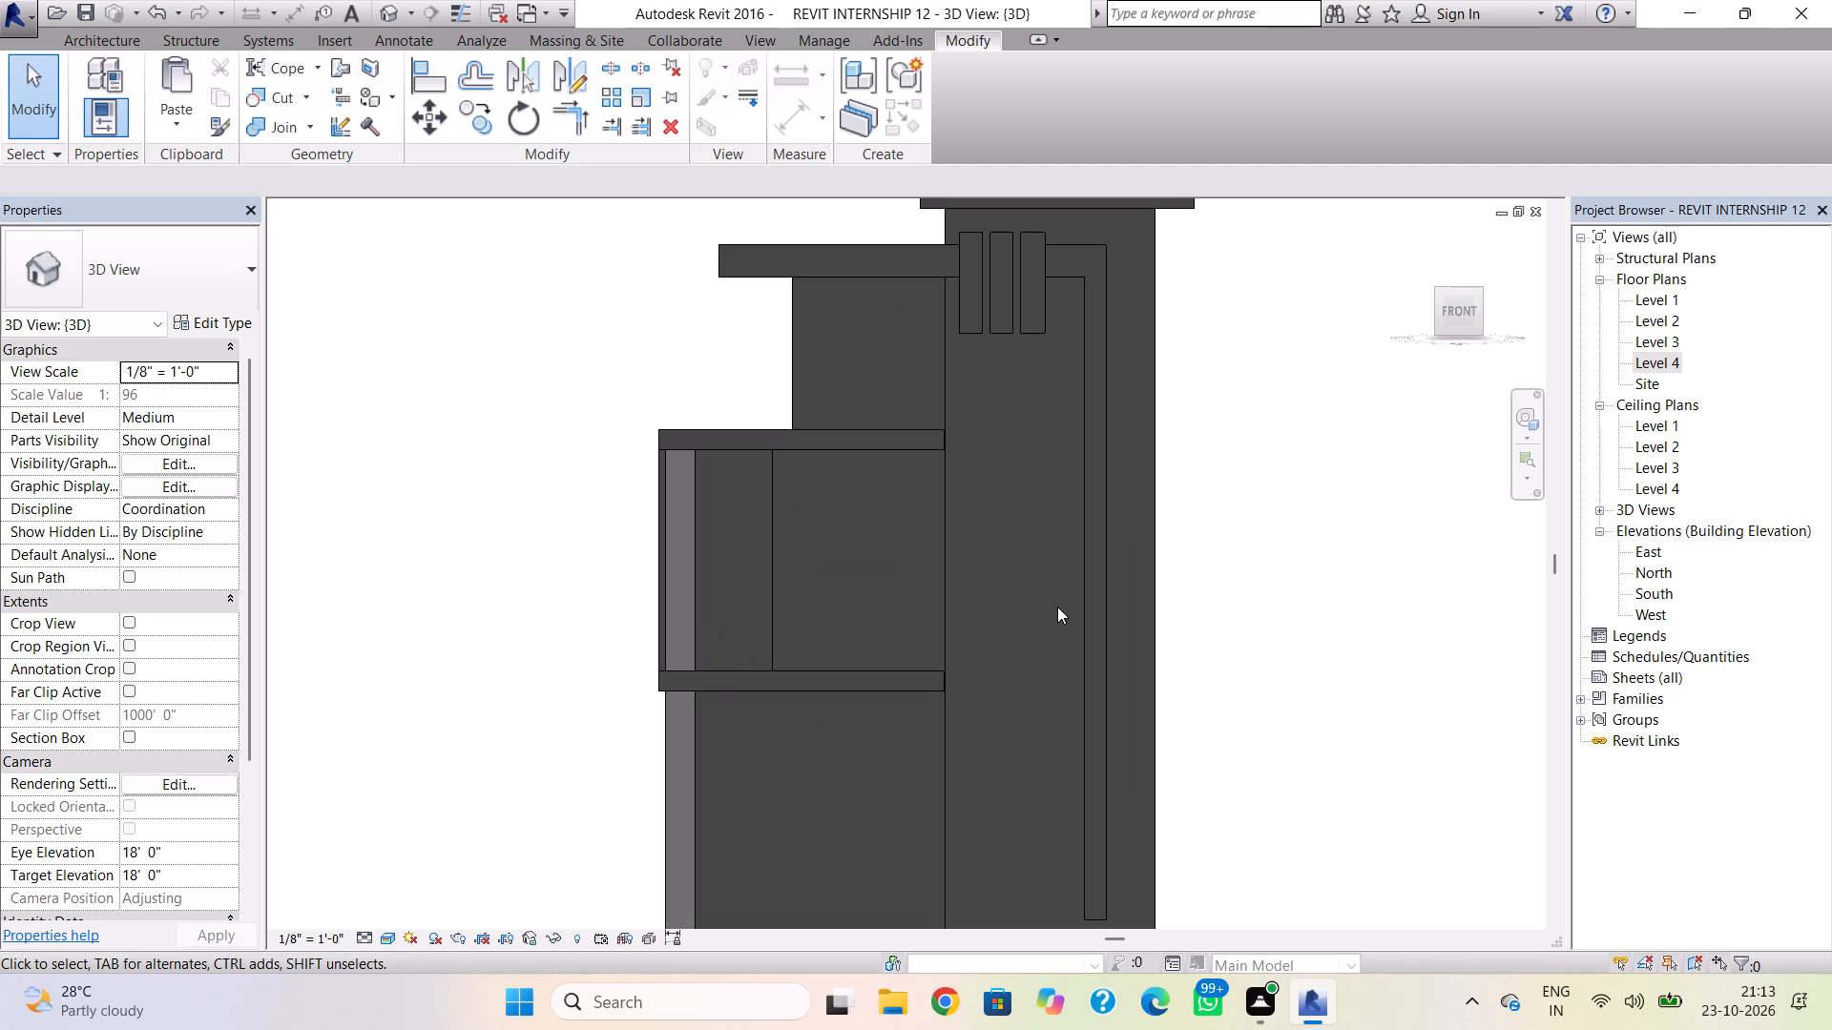
pyautogui.click(1089, 486)
pyautogui.moveTo(1111, 586); pyautogui.dragTo(1119, 587)
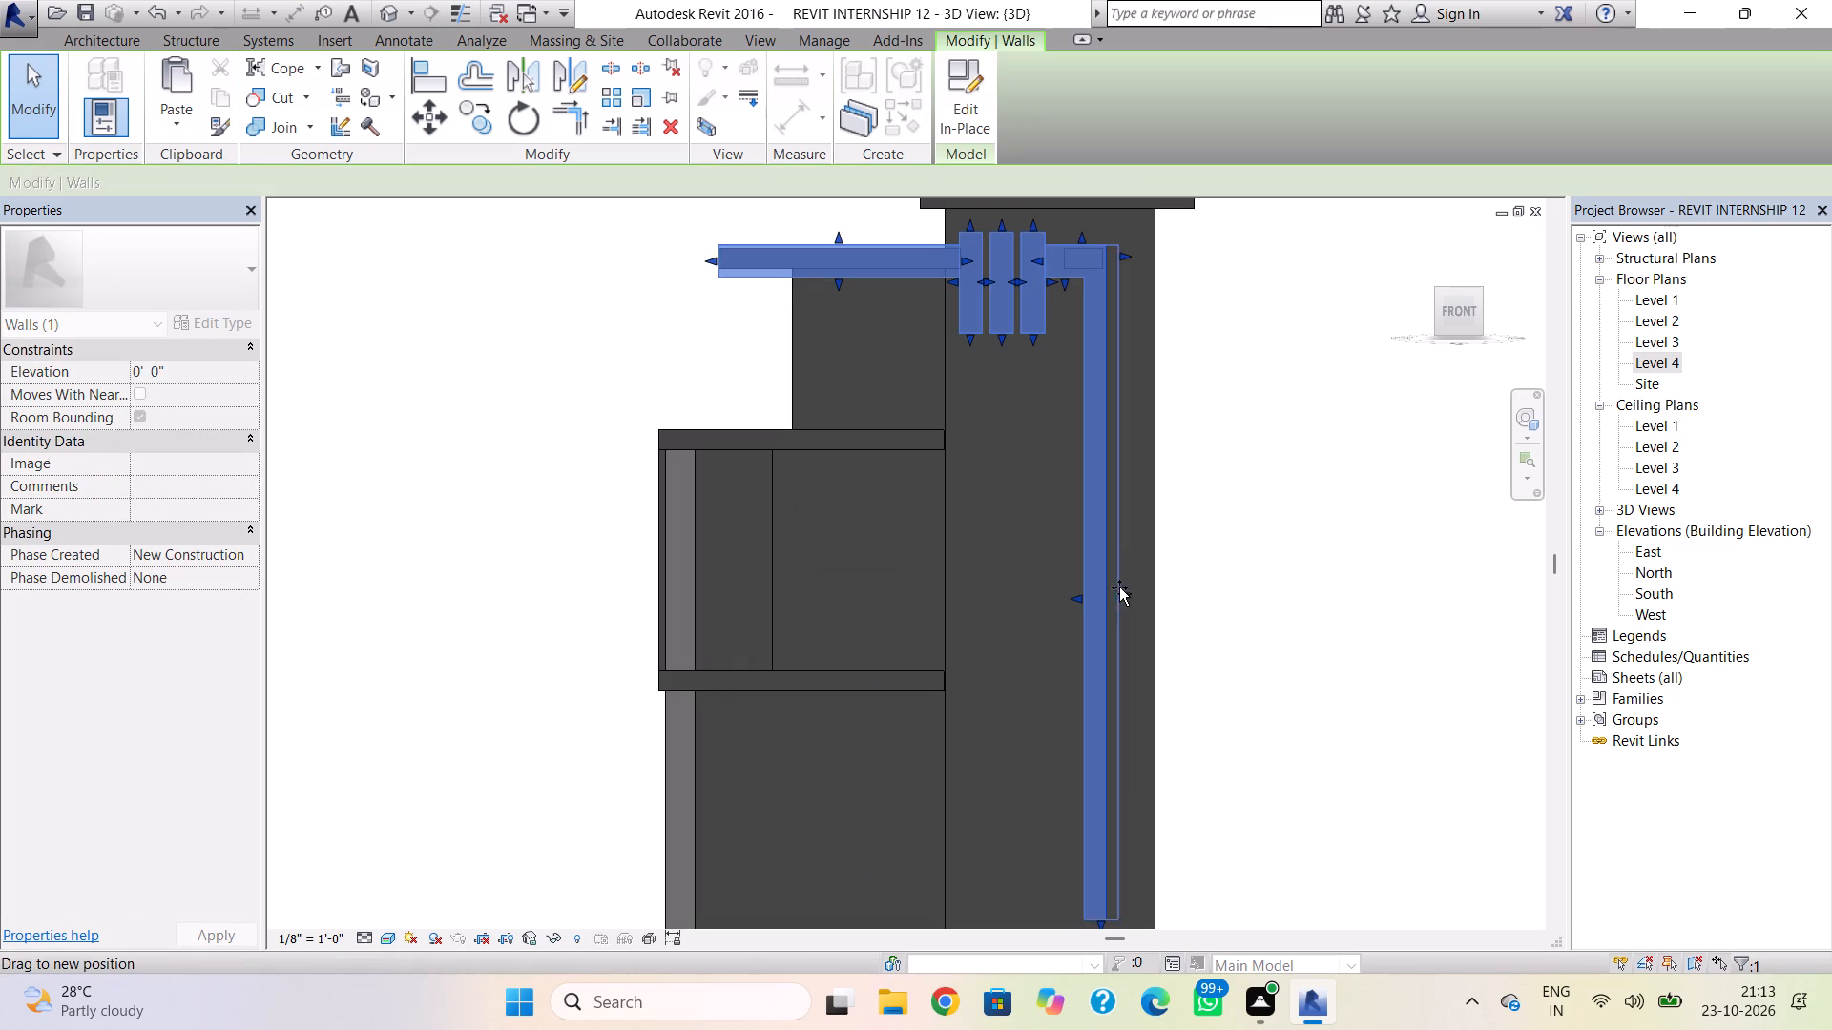
pyautogui.moveTo(1119, 587); pyautogui.dragTo(1130, 593)
pyautogui.moveTo(1072, 599); pyautogui.dragTo(1090, 602)
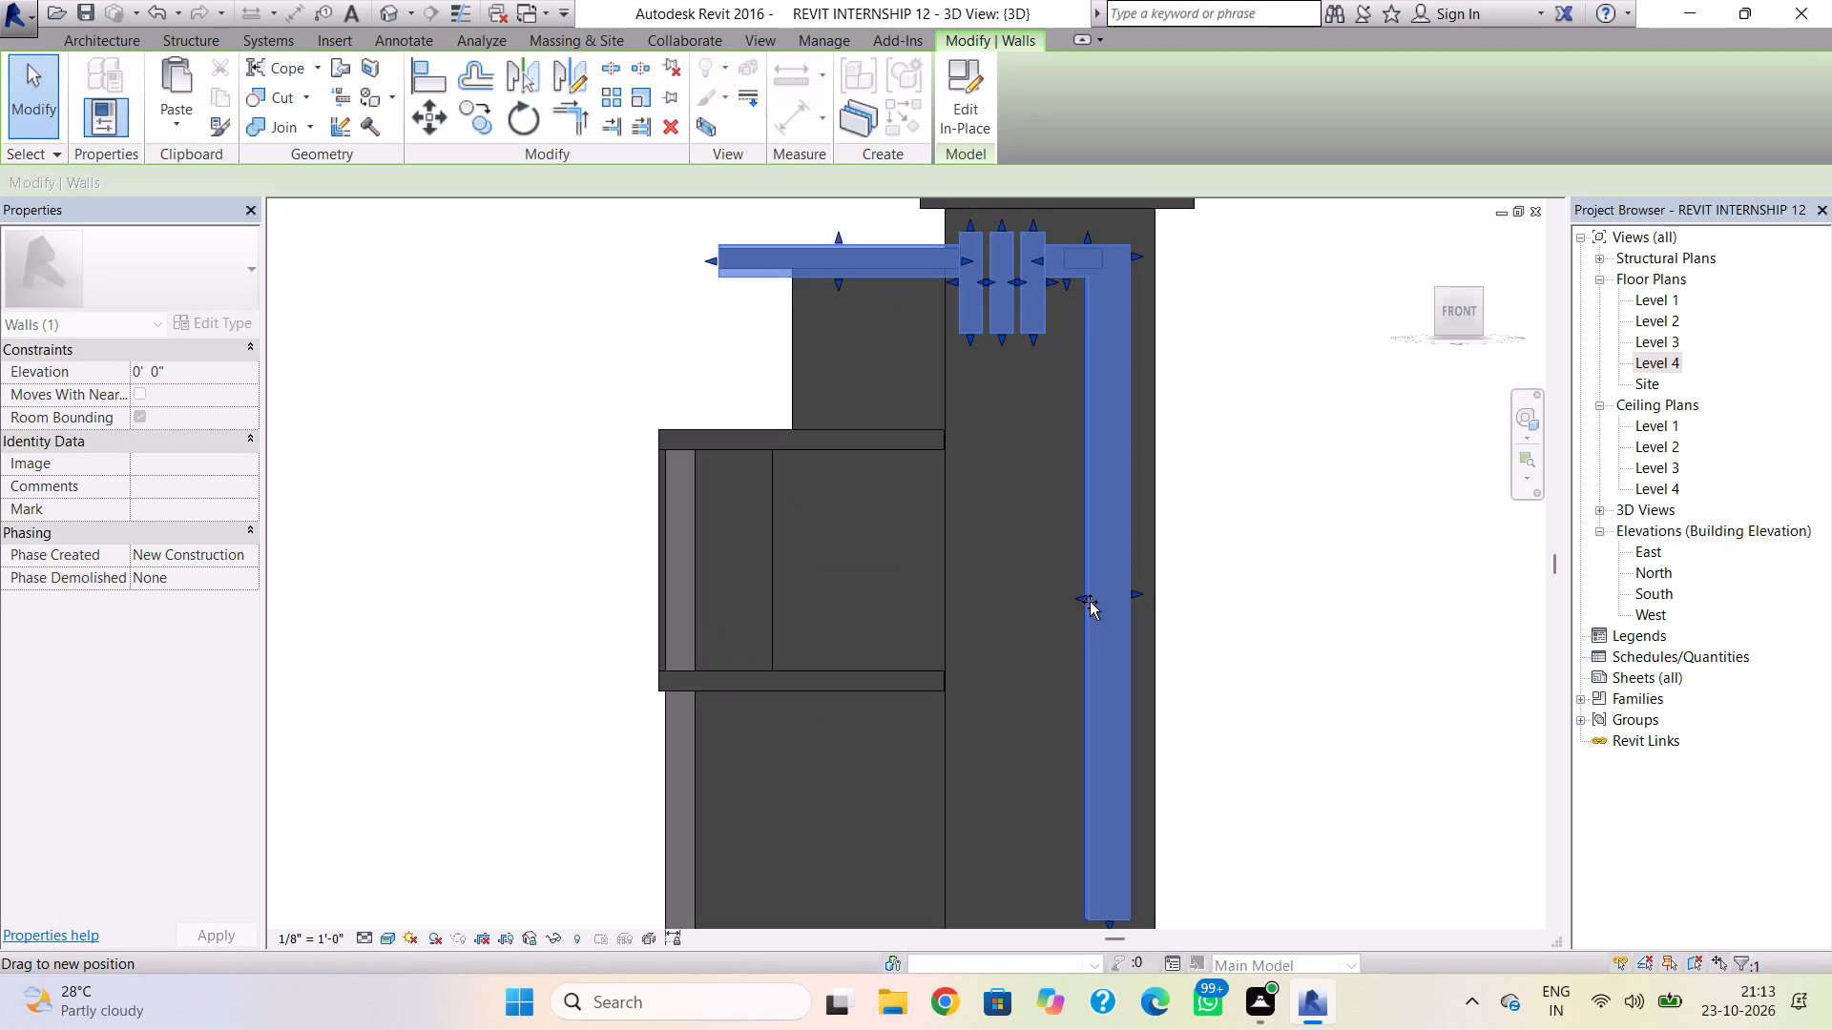
pyautogui.moveTo(1090, 602); pyautogui.dragTo(1105, 610)
pyautogui.moveTo(1105, 610); pyautogui.dragTo(1104, 609)
pyautogui.click(1218, 613)
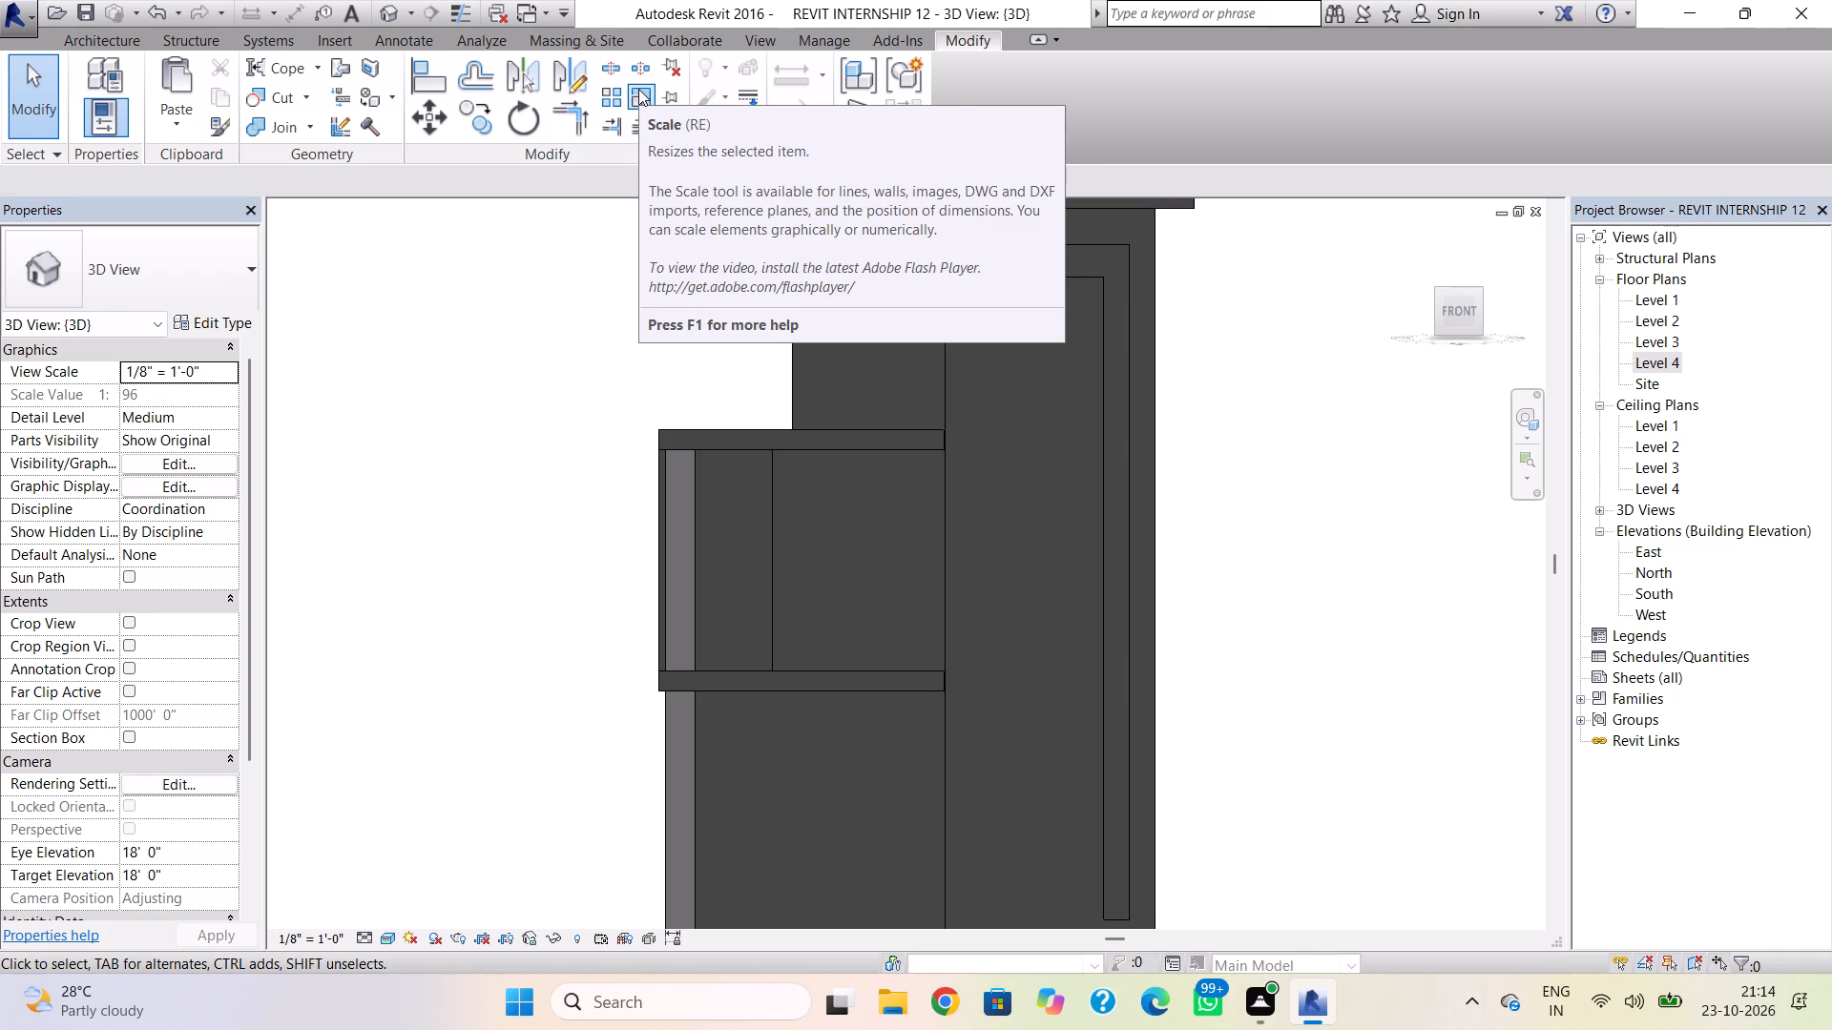
# Start placing a window and load the Fixed family from the Windows library, overwriting the existing version.
pyautogui.scroll(1, 1017, 283)
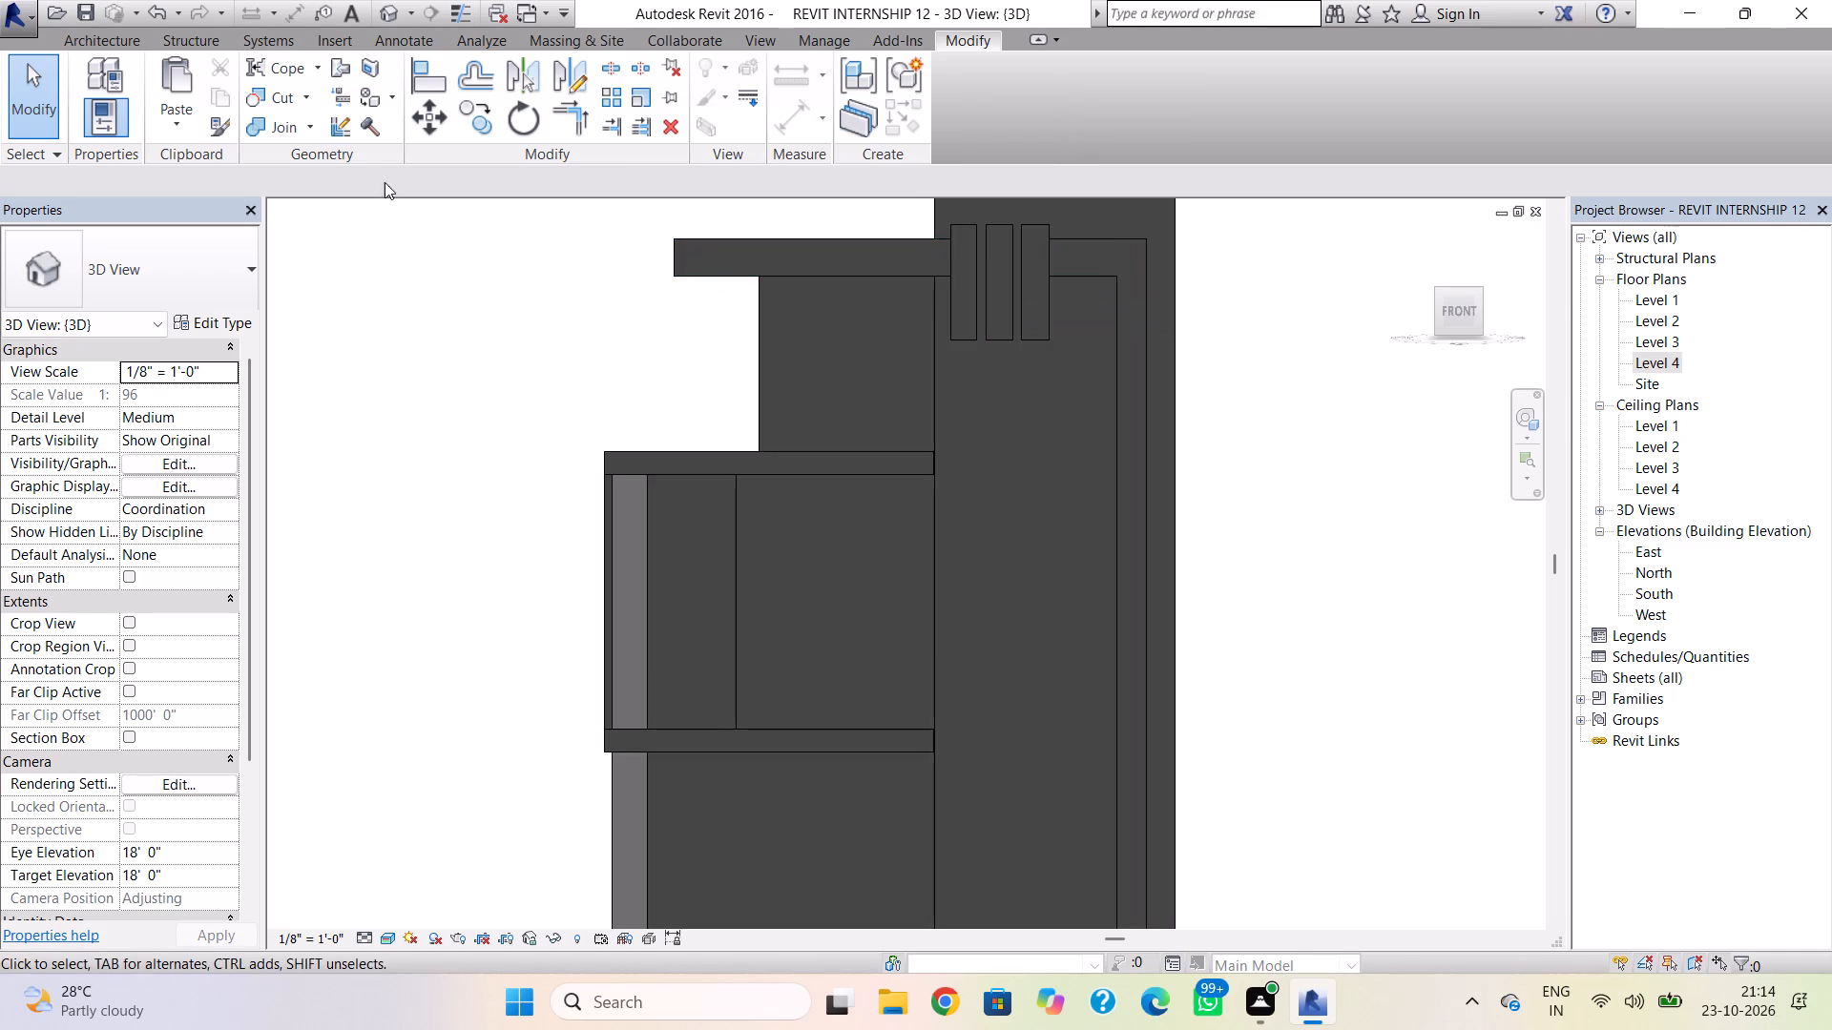
pyautogui.click(130, 32)
pyautogui.click(210, 78)
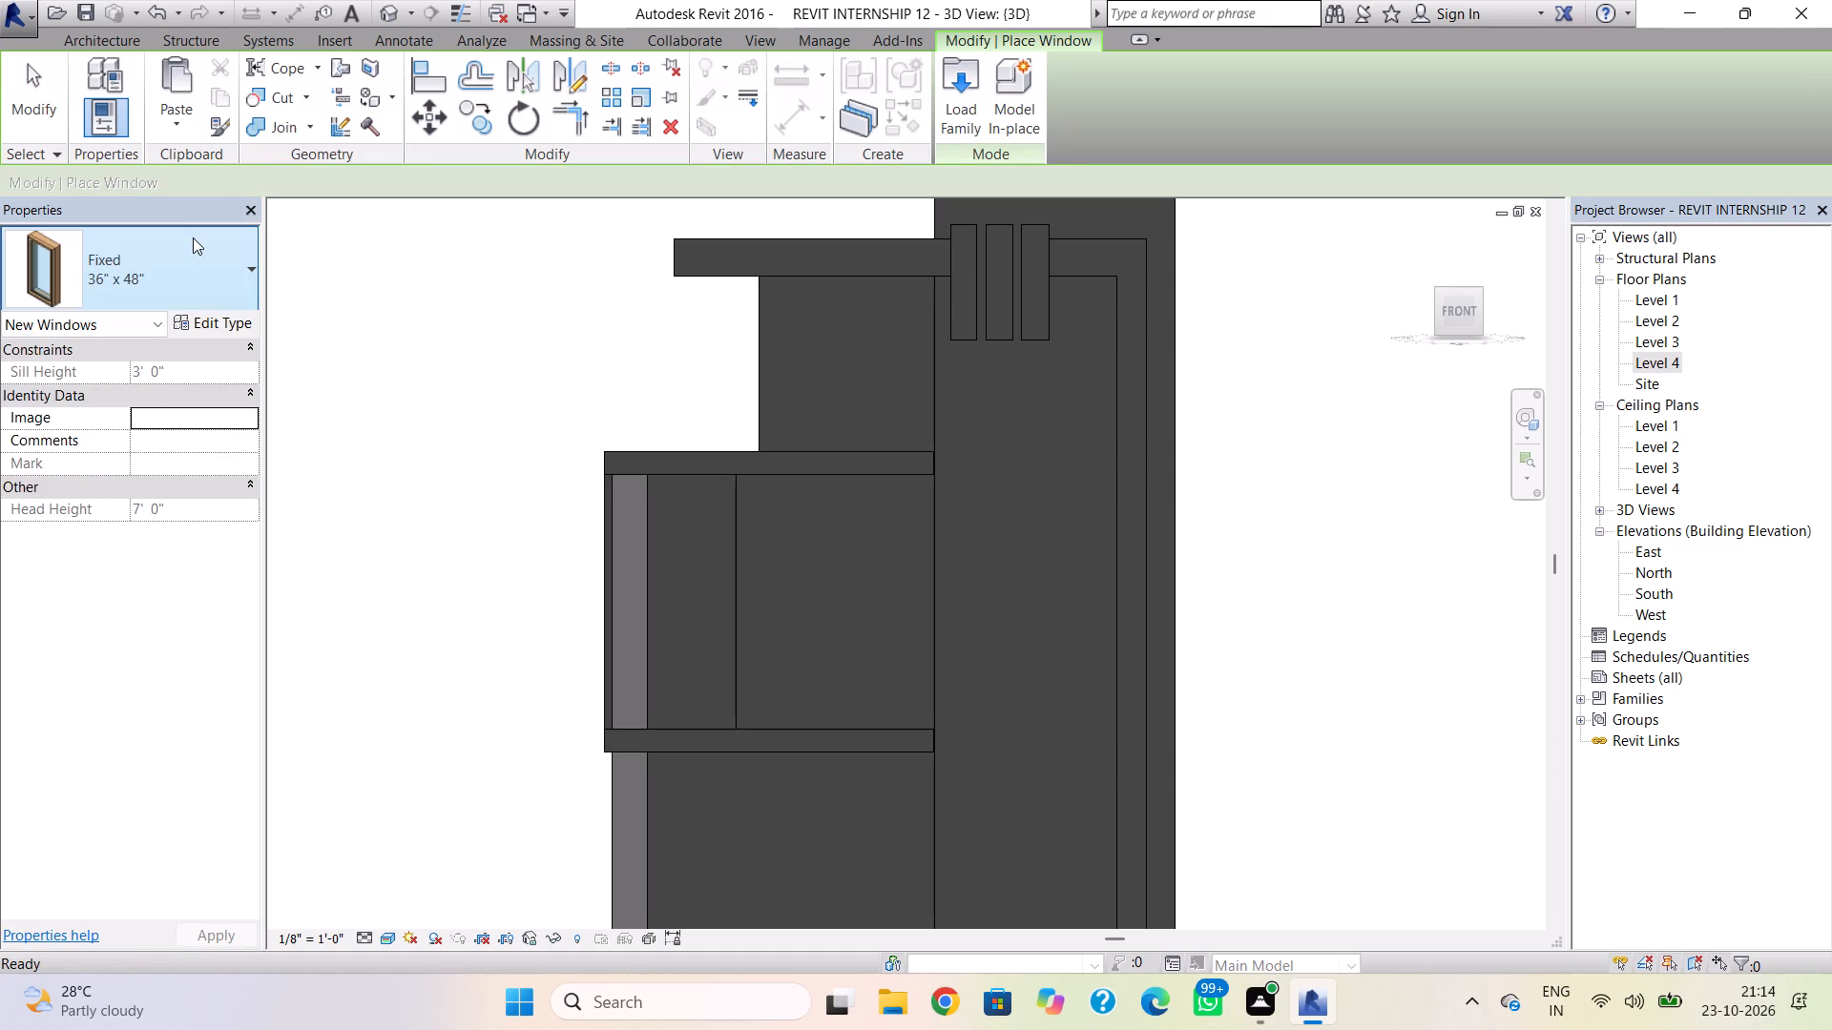
pyautogui.click(193, 237)
pyautogui.click(978, 100)
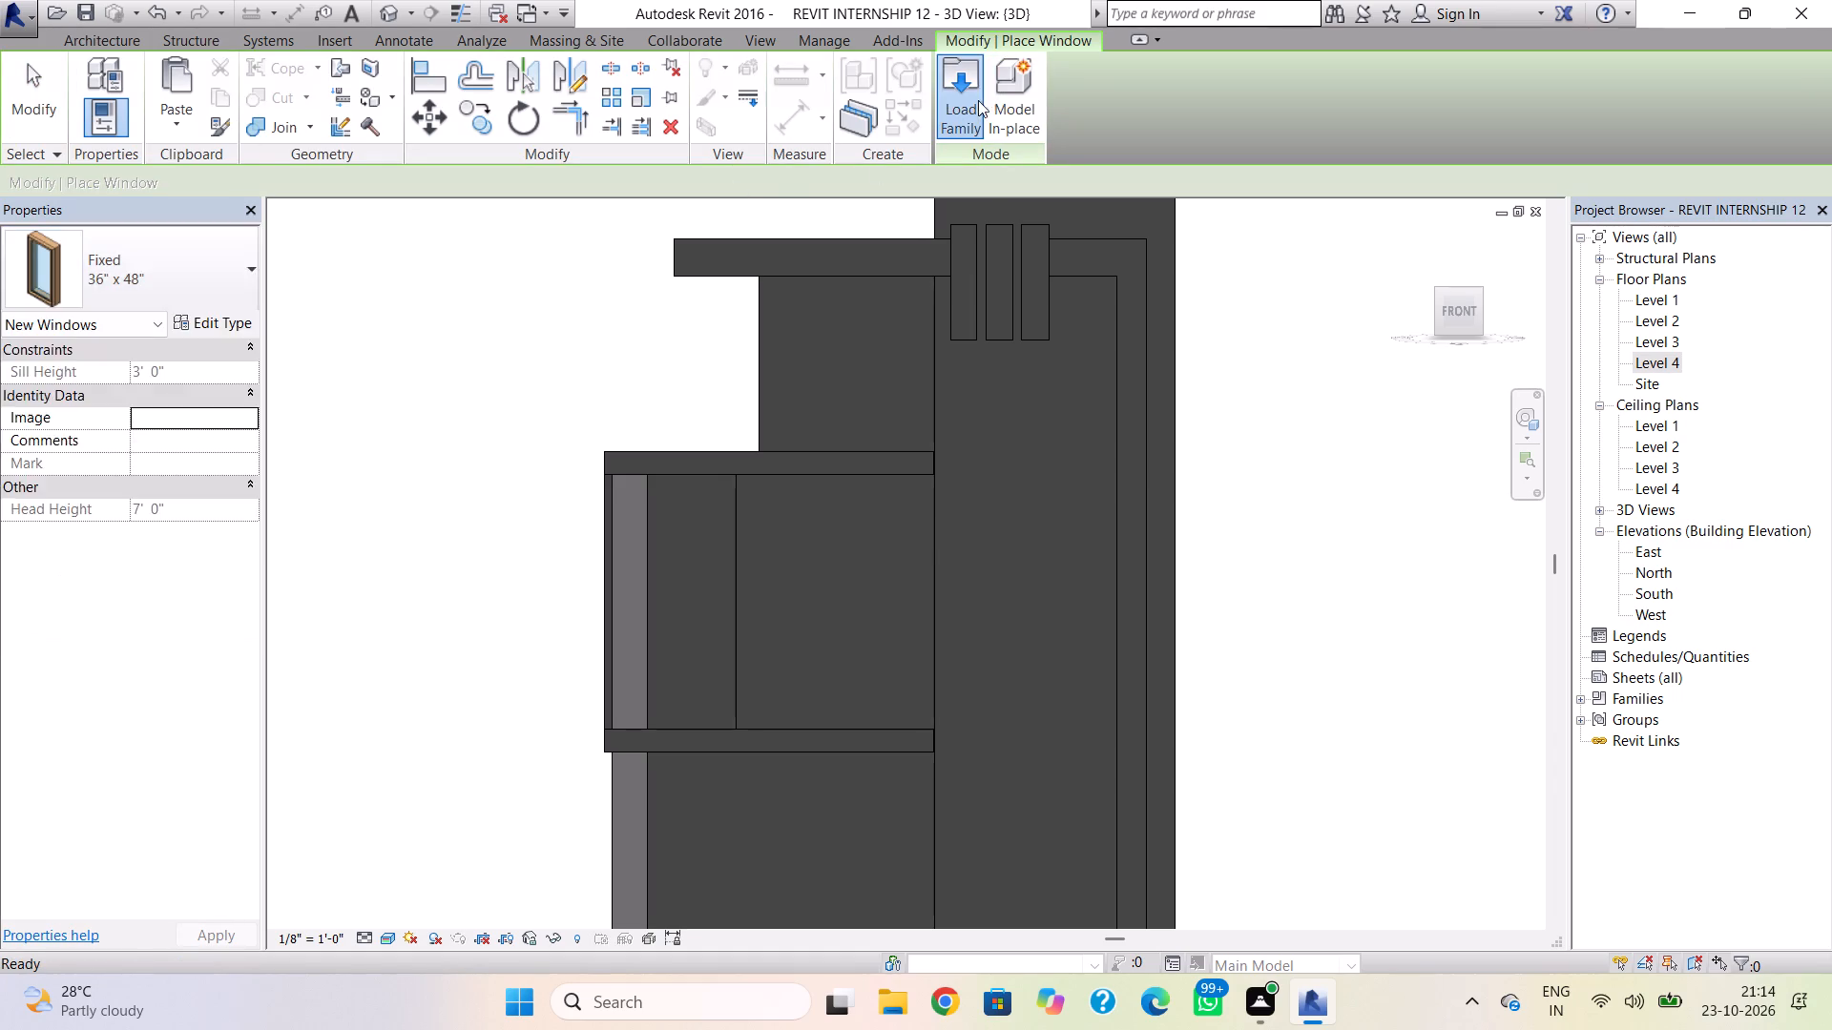
pyautogui.scroll(-5, 975, 473)
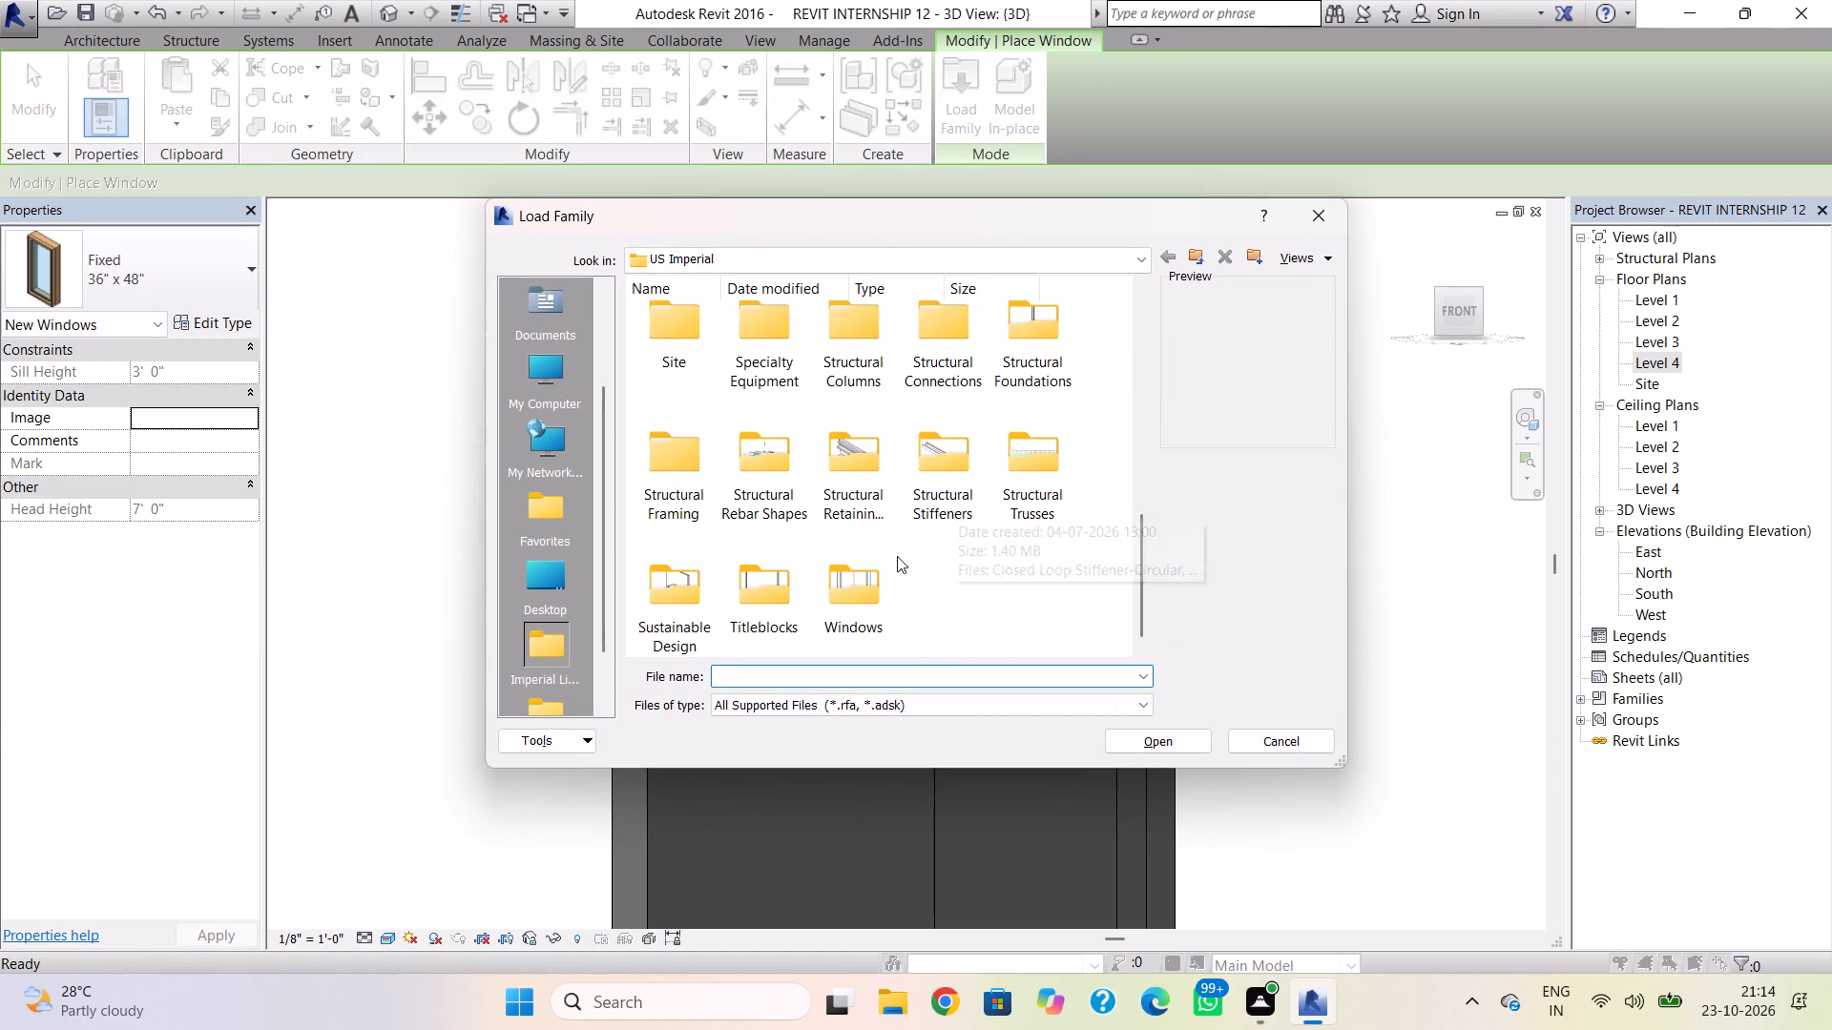
pyautogui.doubleClick(864, 589)
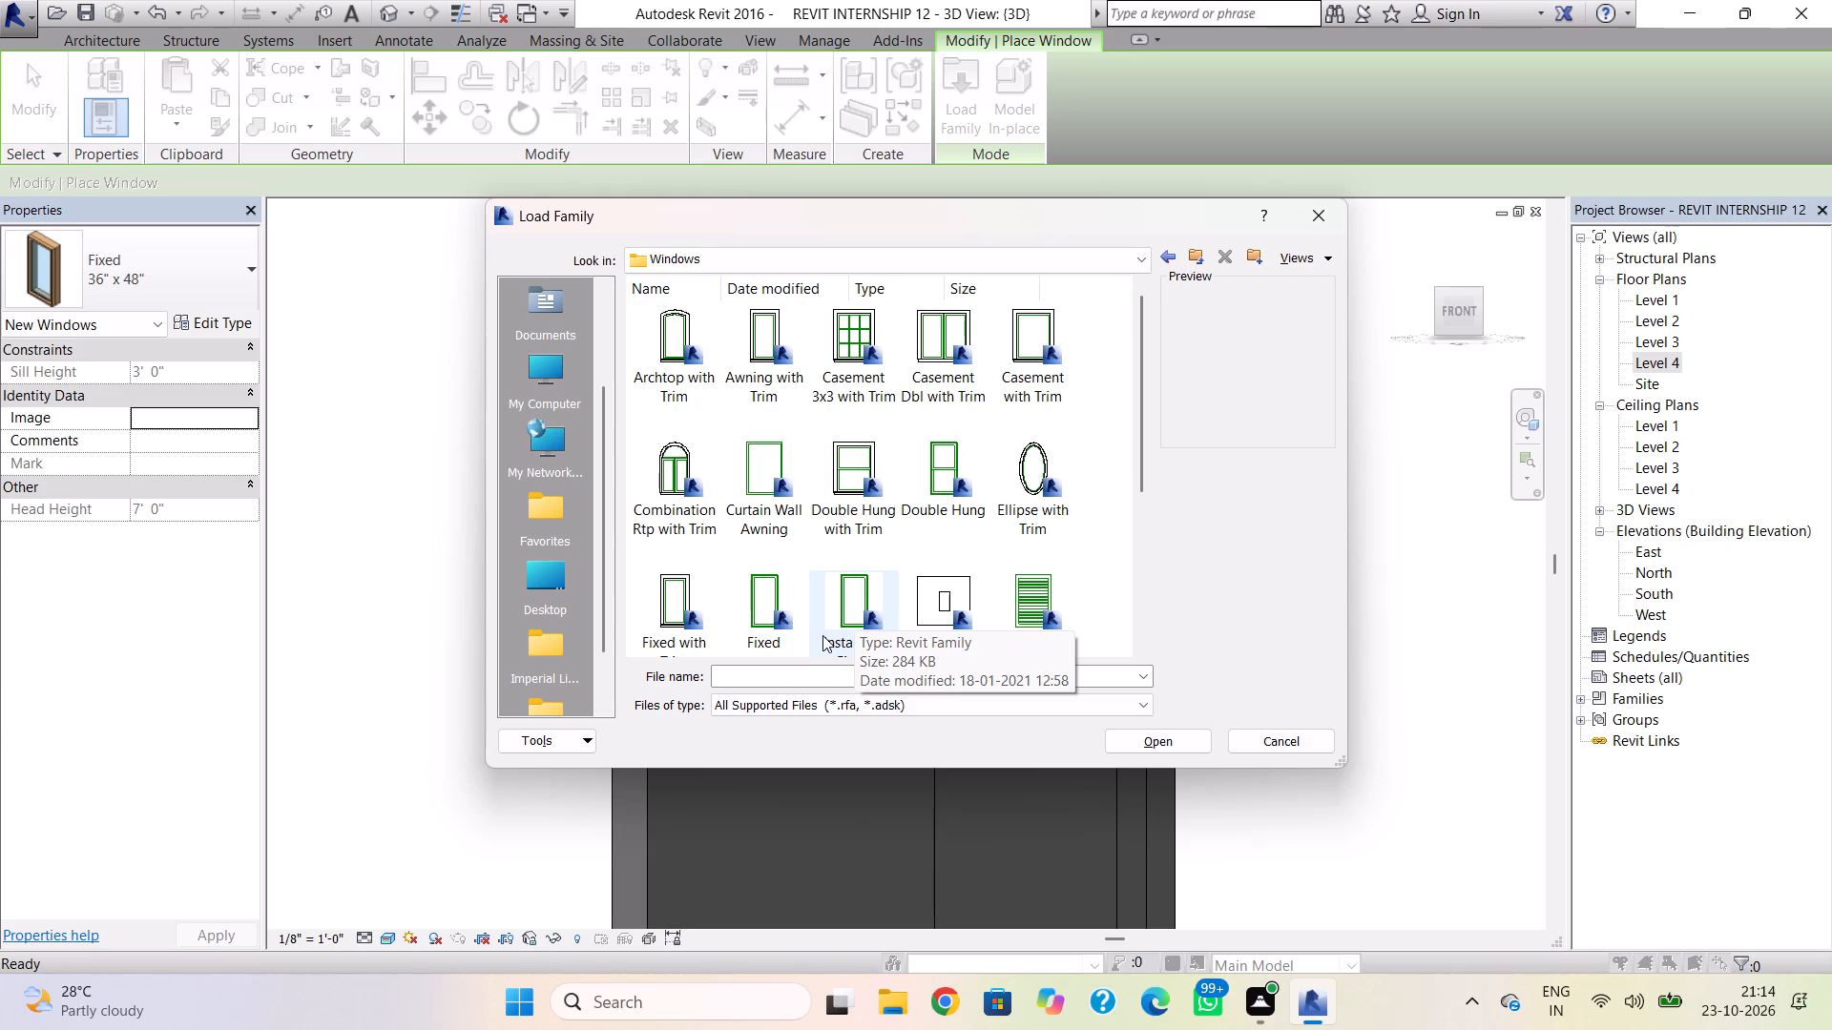
pyautogui.scroll(-2, 796, 632)
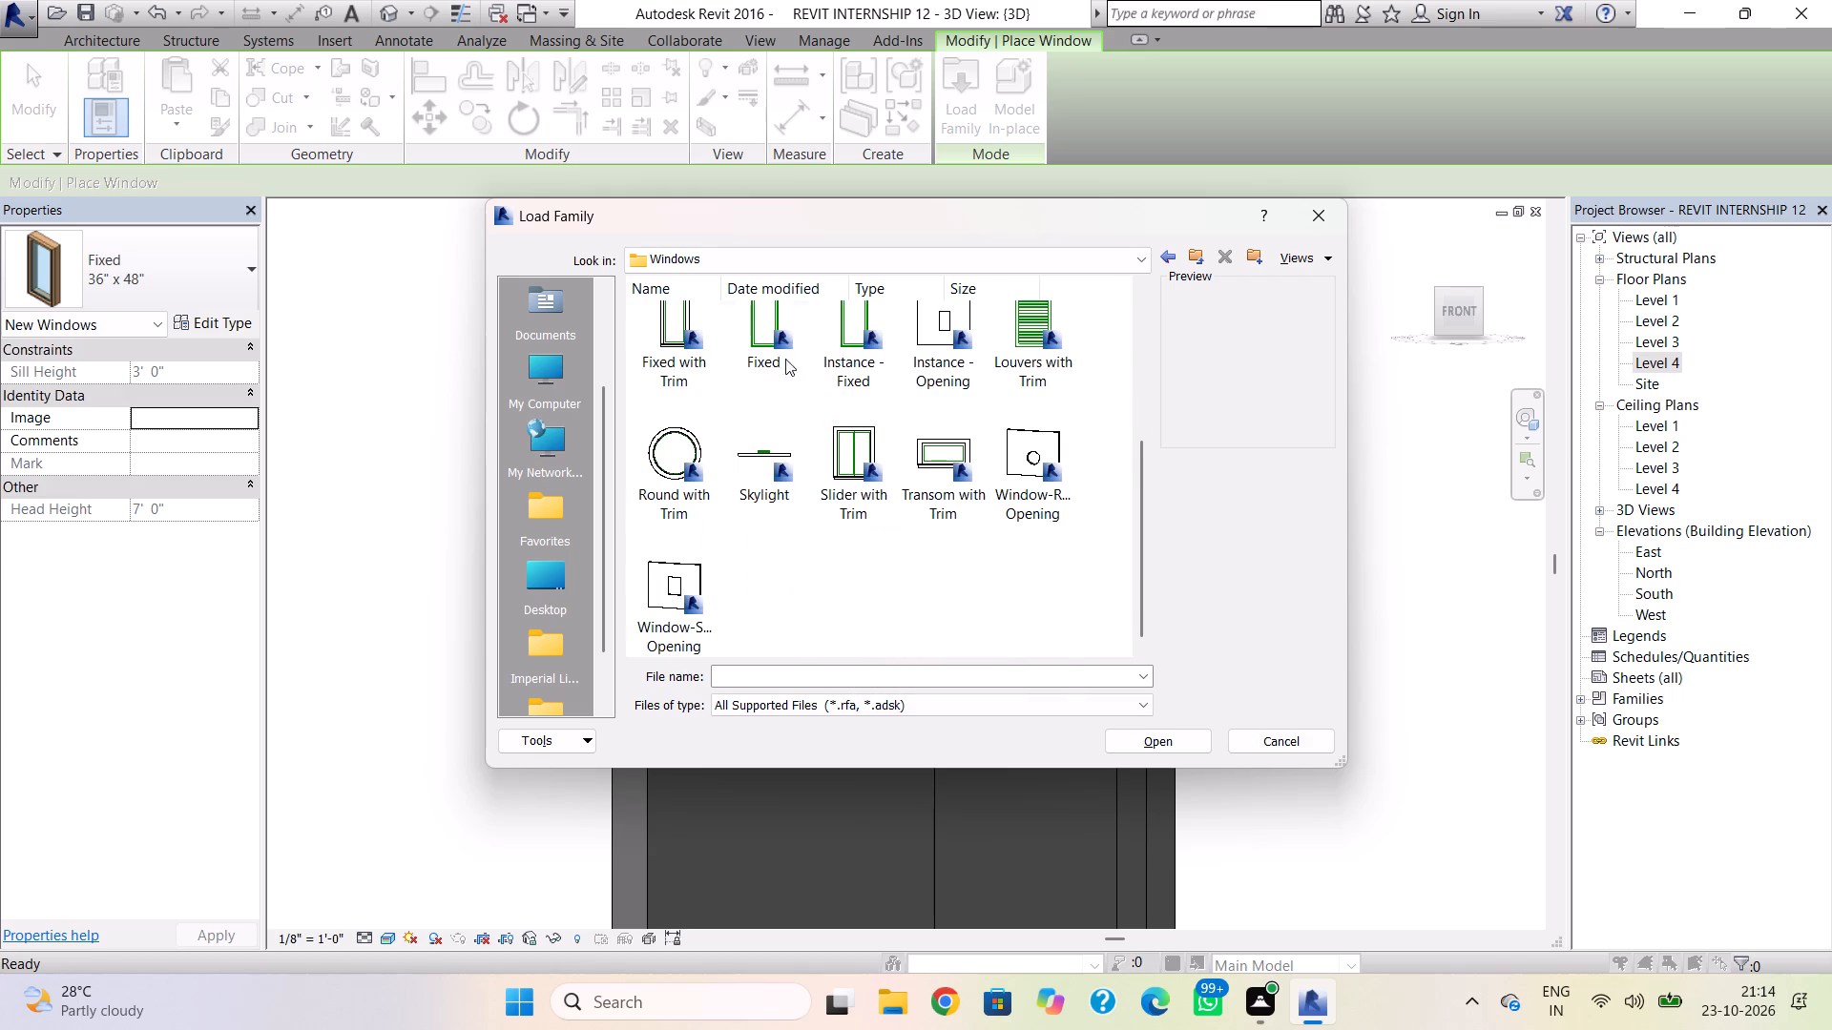
pyautogui.click(776, 346)
pyautogui.scroll(3, 787, 412)
pyautogui.doubleClick(762, 601)
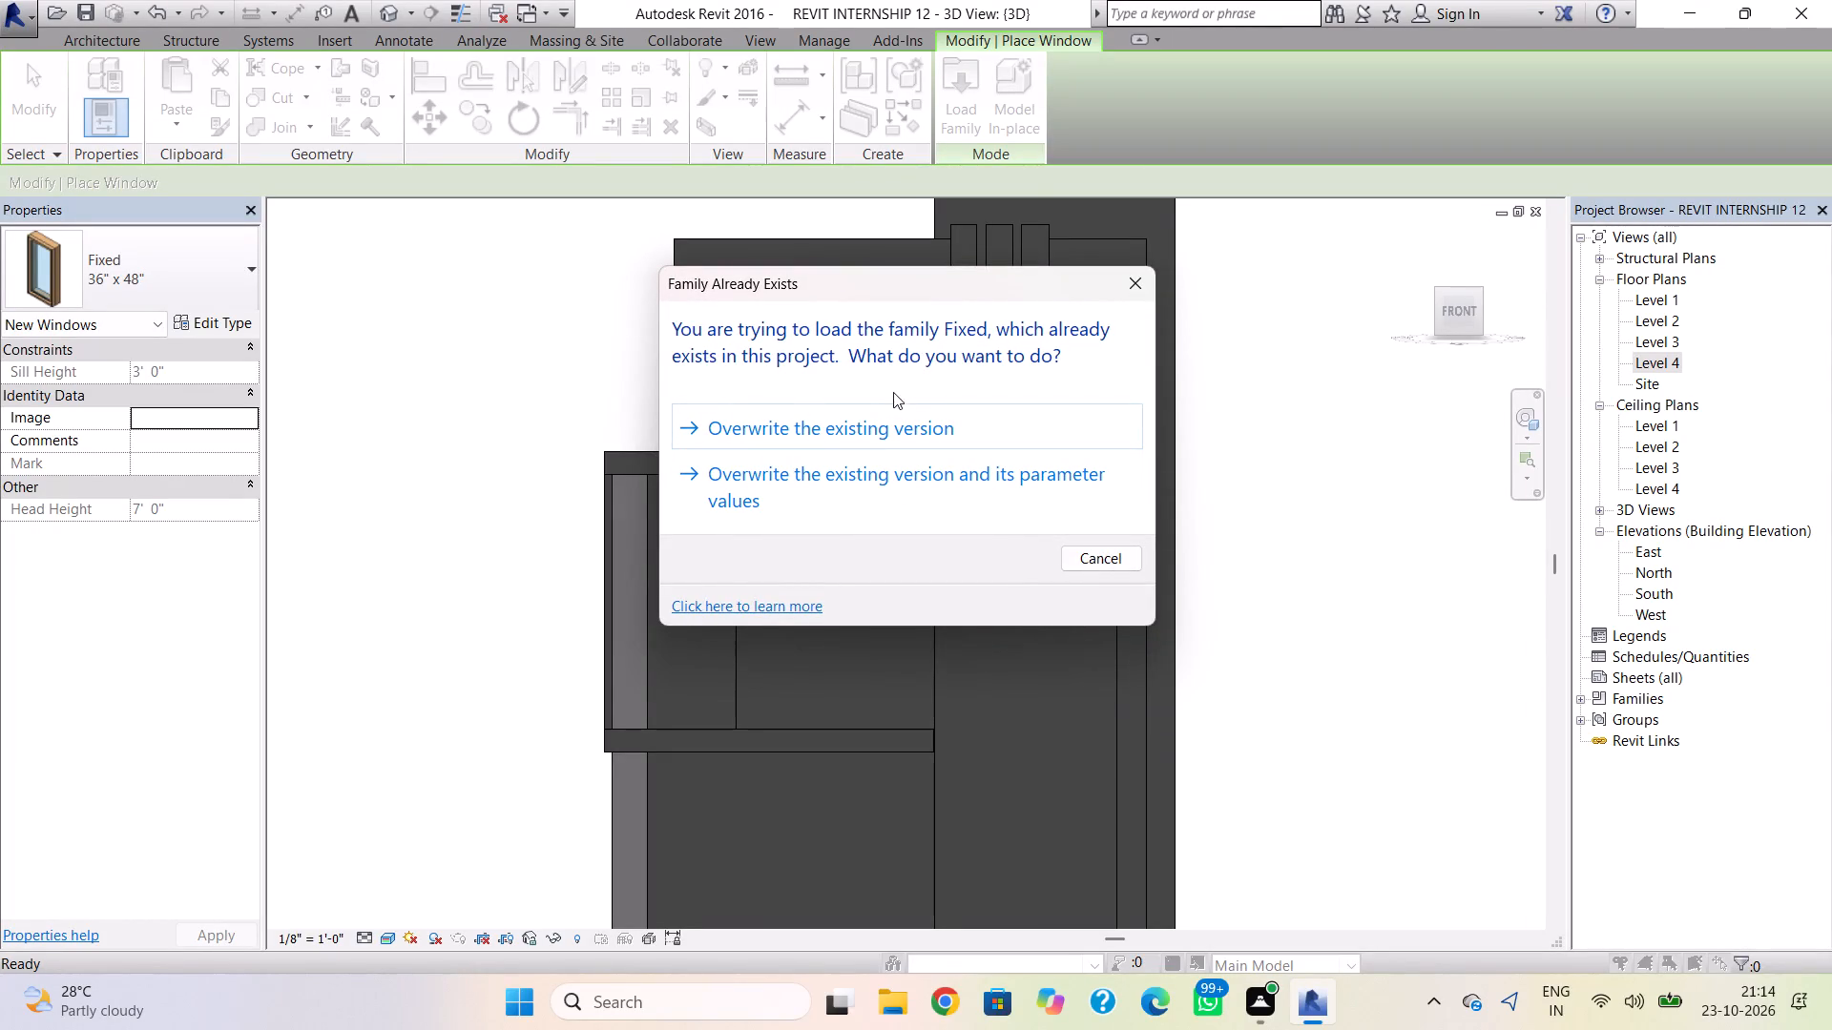
pyautogui.click(861, 428)
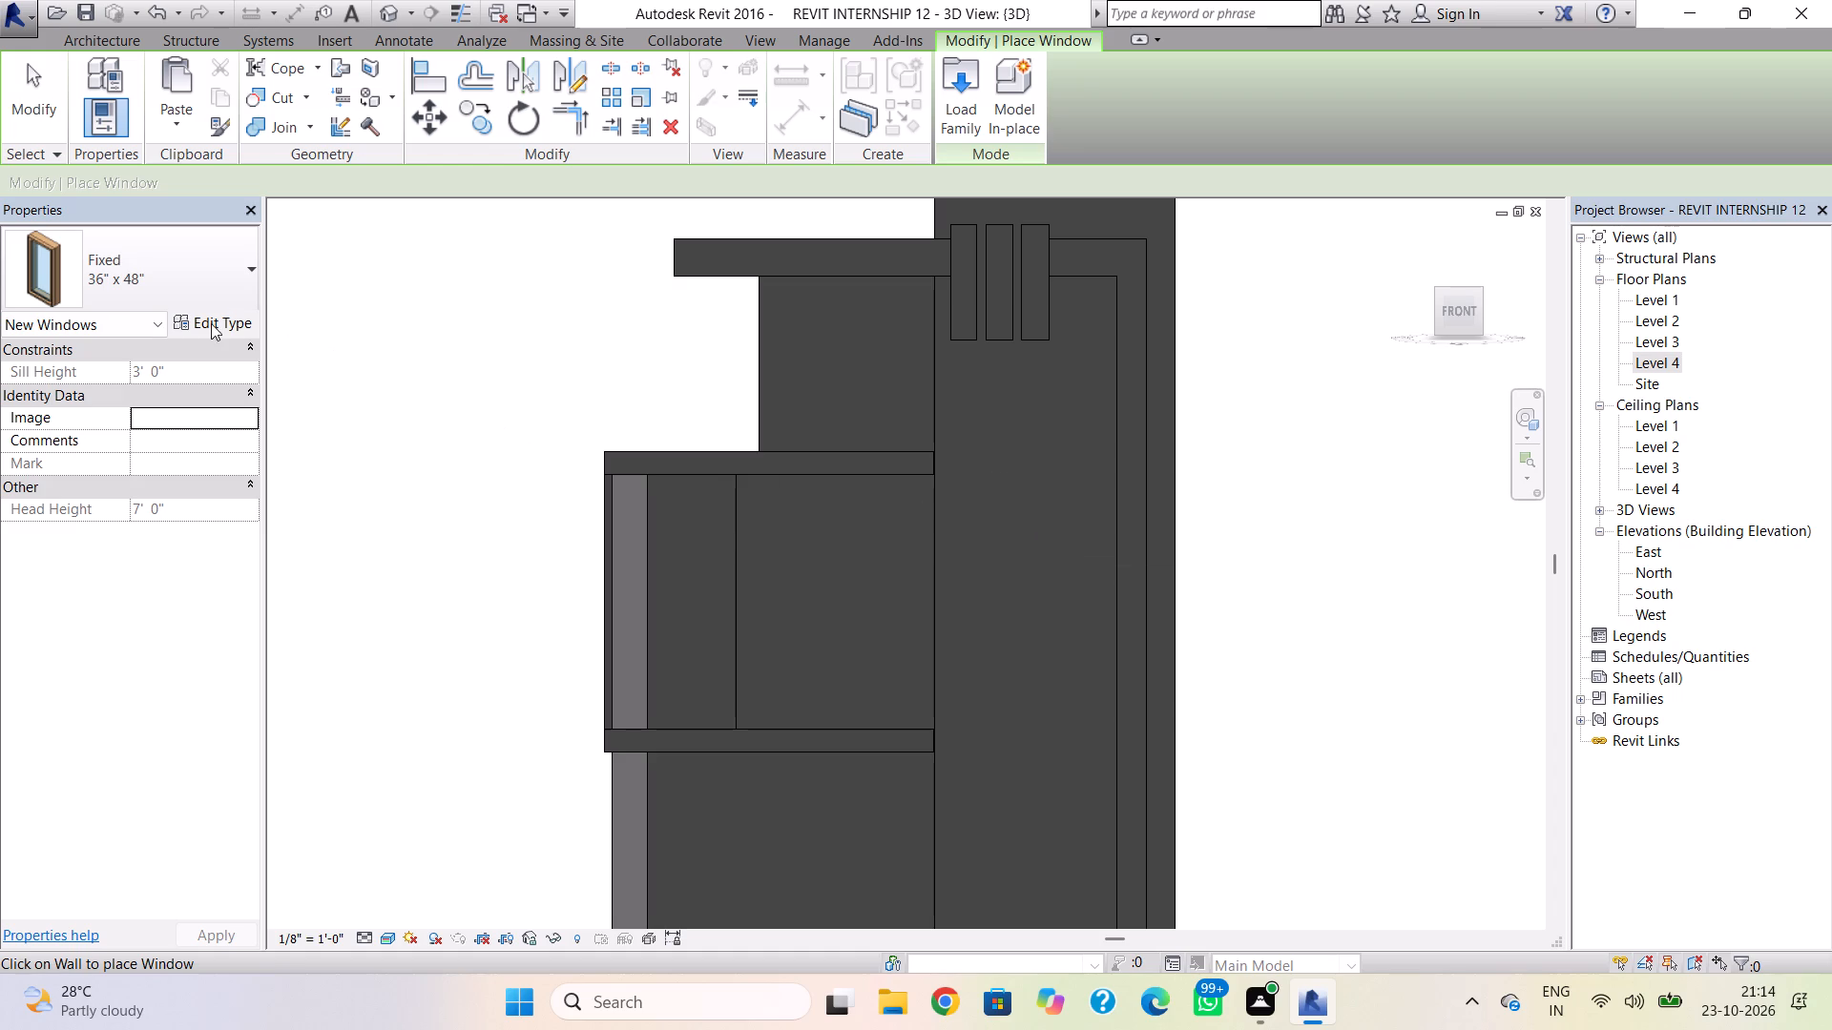
# Load the Instance - Fixed window family from the US Imperial Windows library.
pyautogui.click(956, 103)
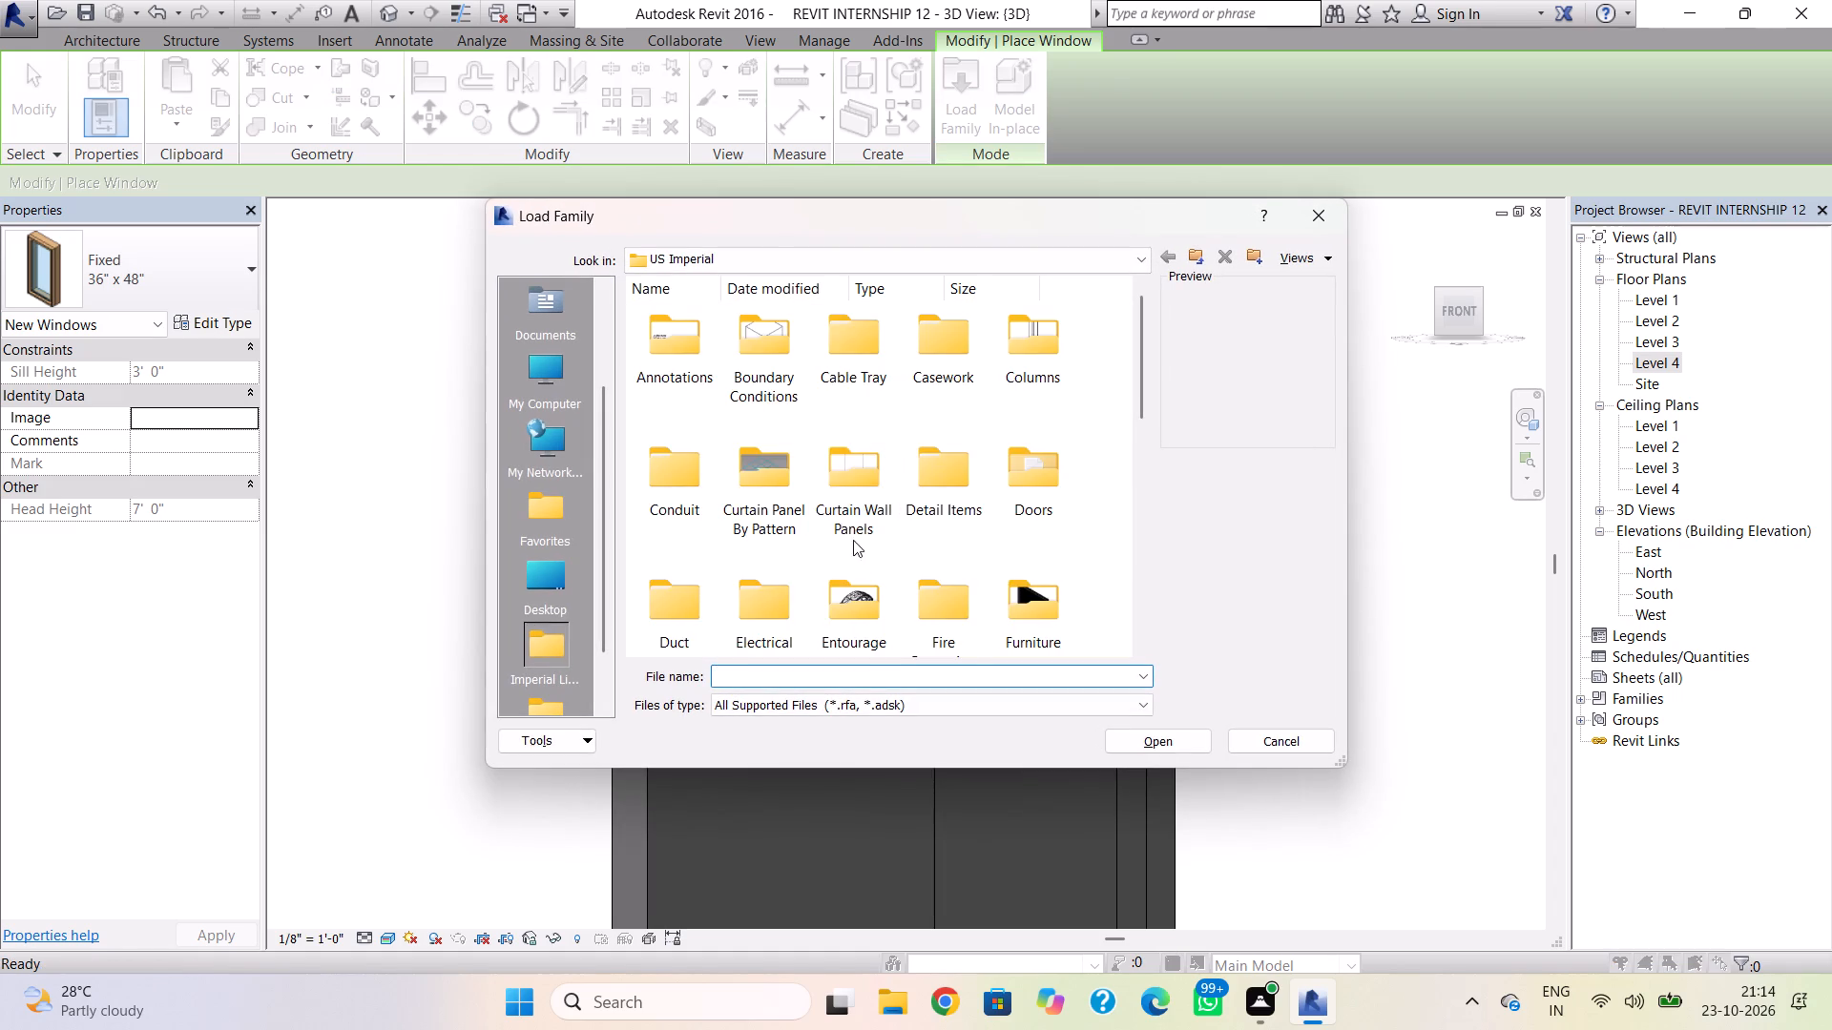
pyautogui.scroll(-4, 859, 569)
pyautogui.doubleClick(864, 611)
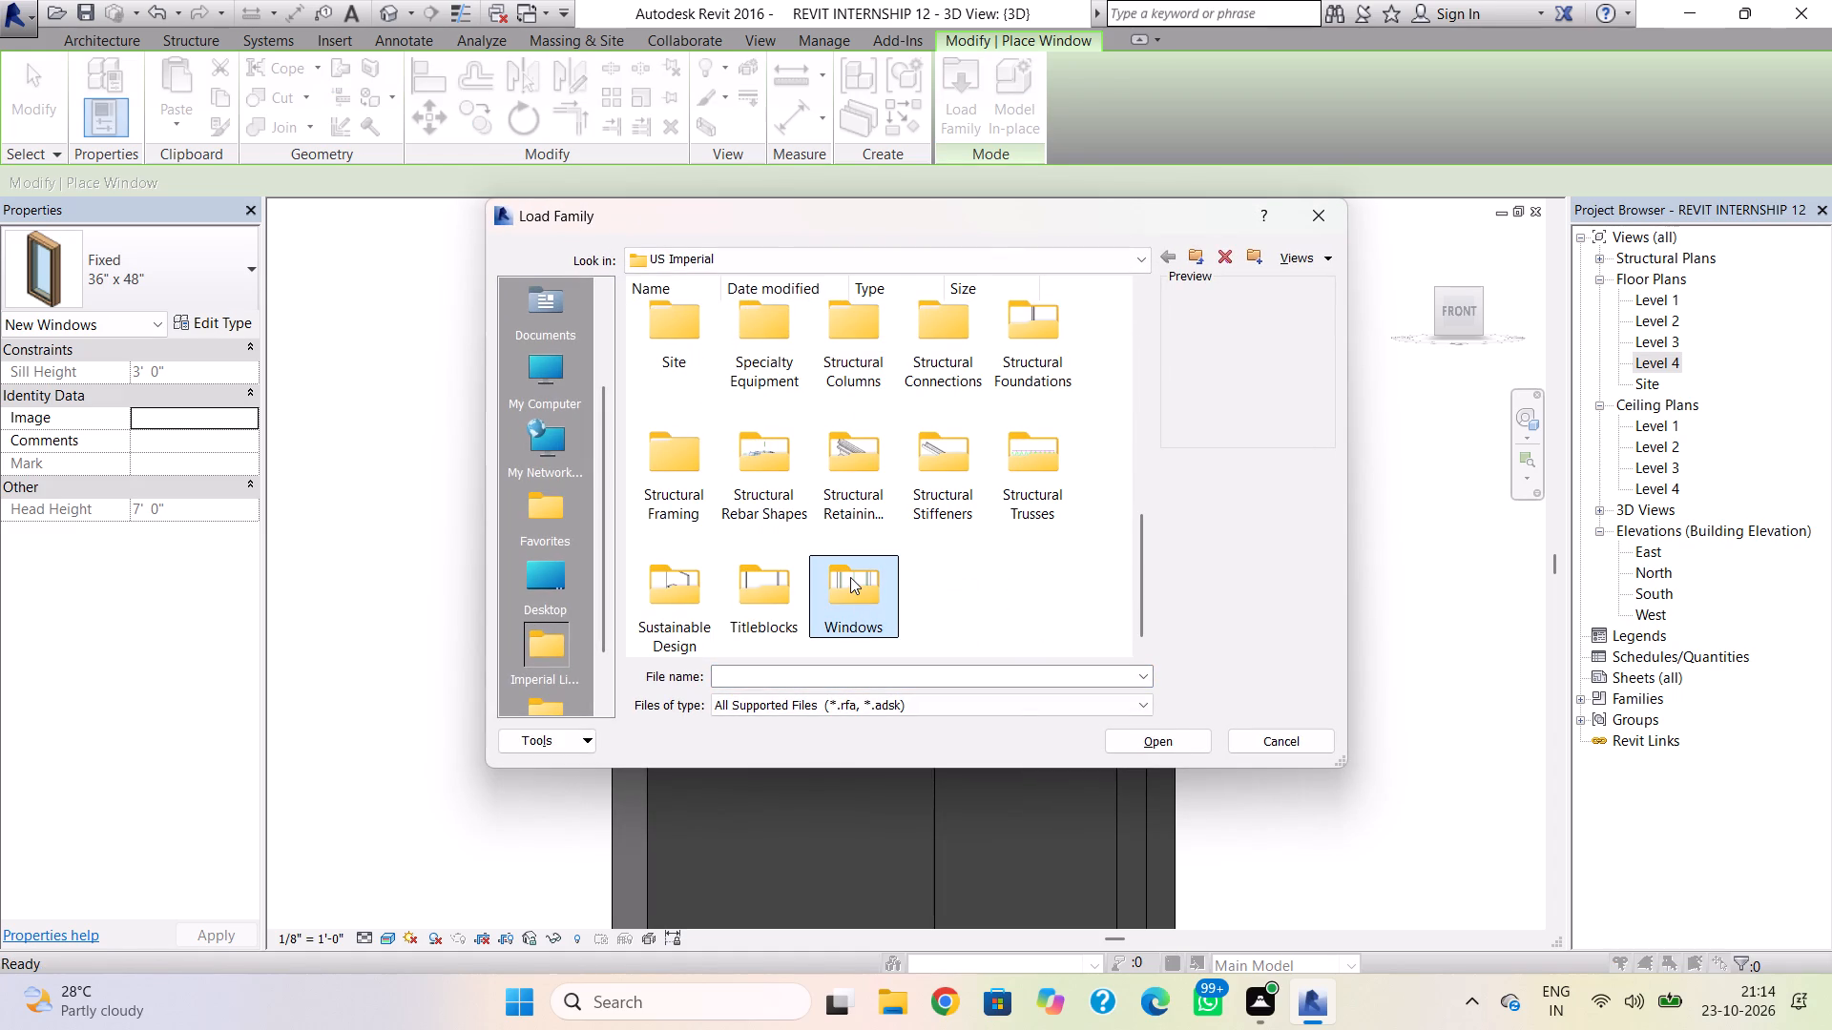
pyautogui.doubleClick(850, 577)
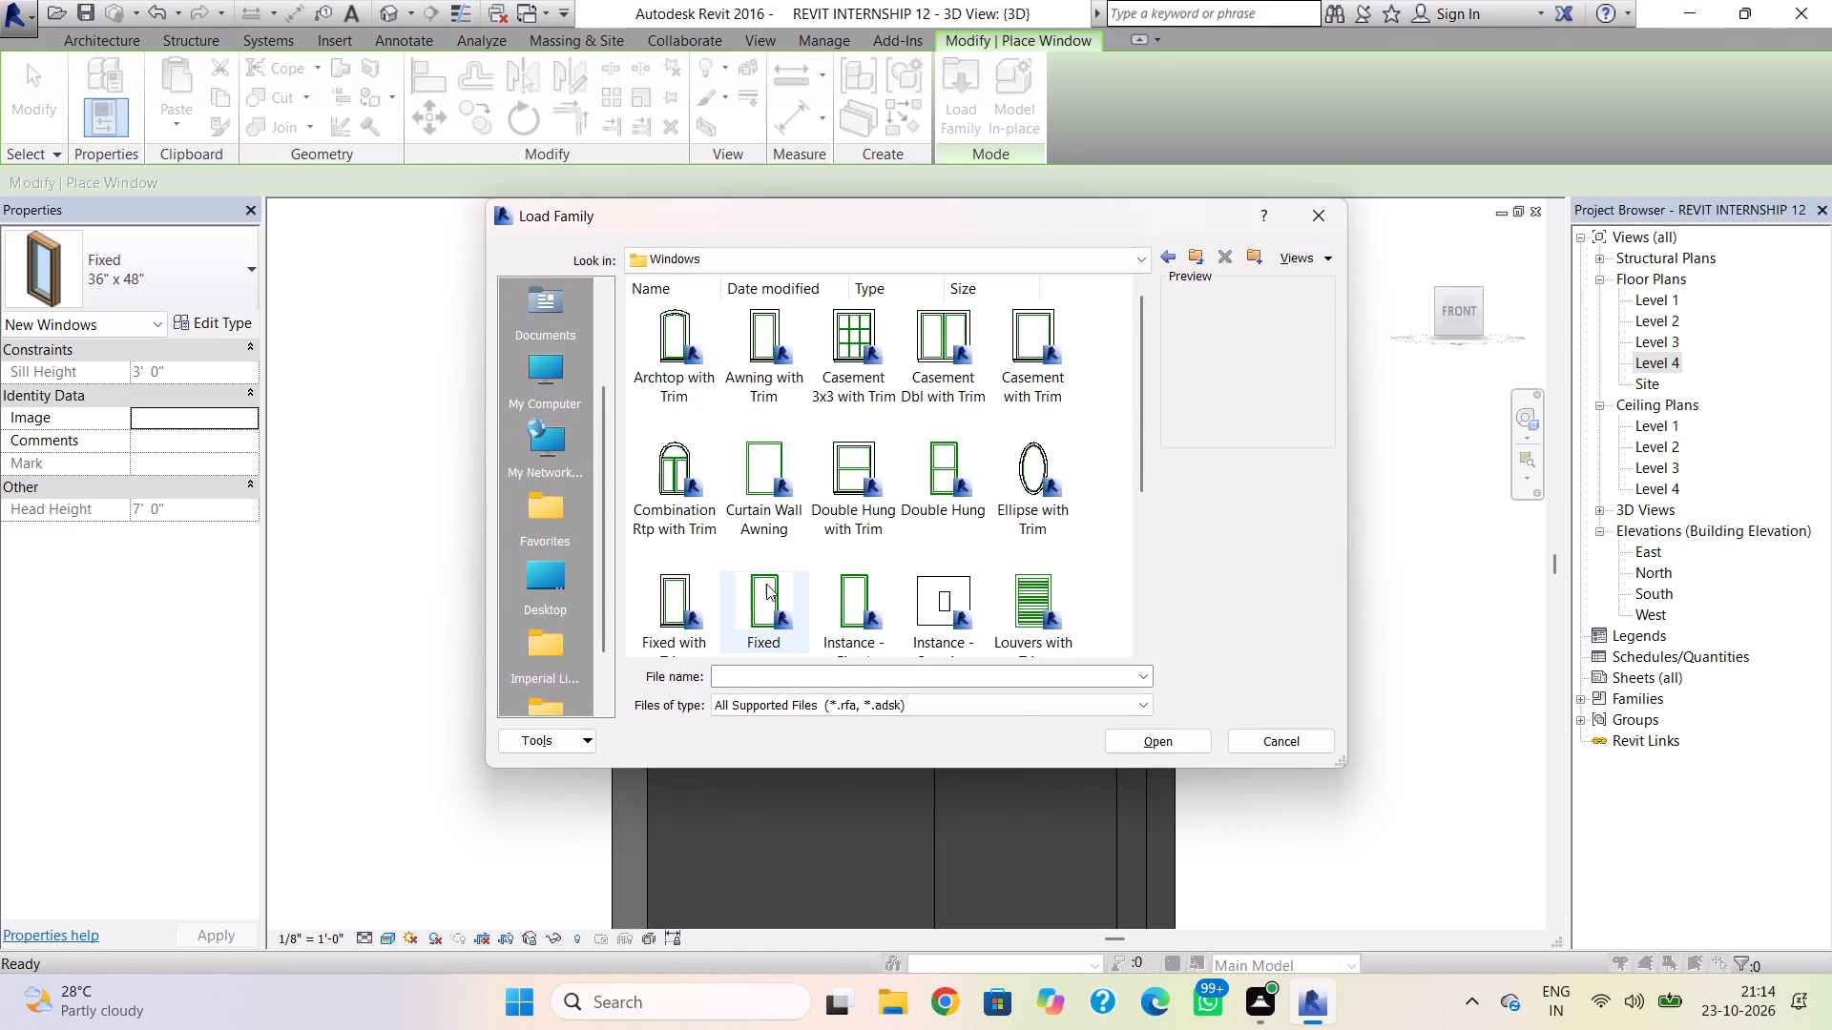
pyautogui.scroll(-1, 766, 584)
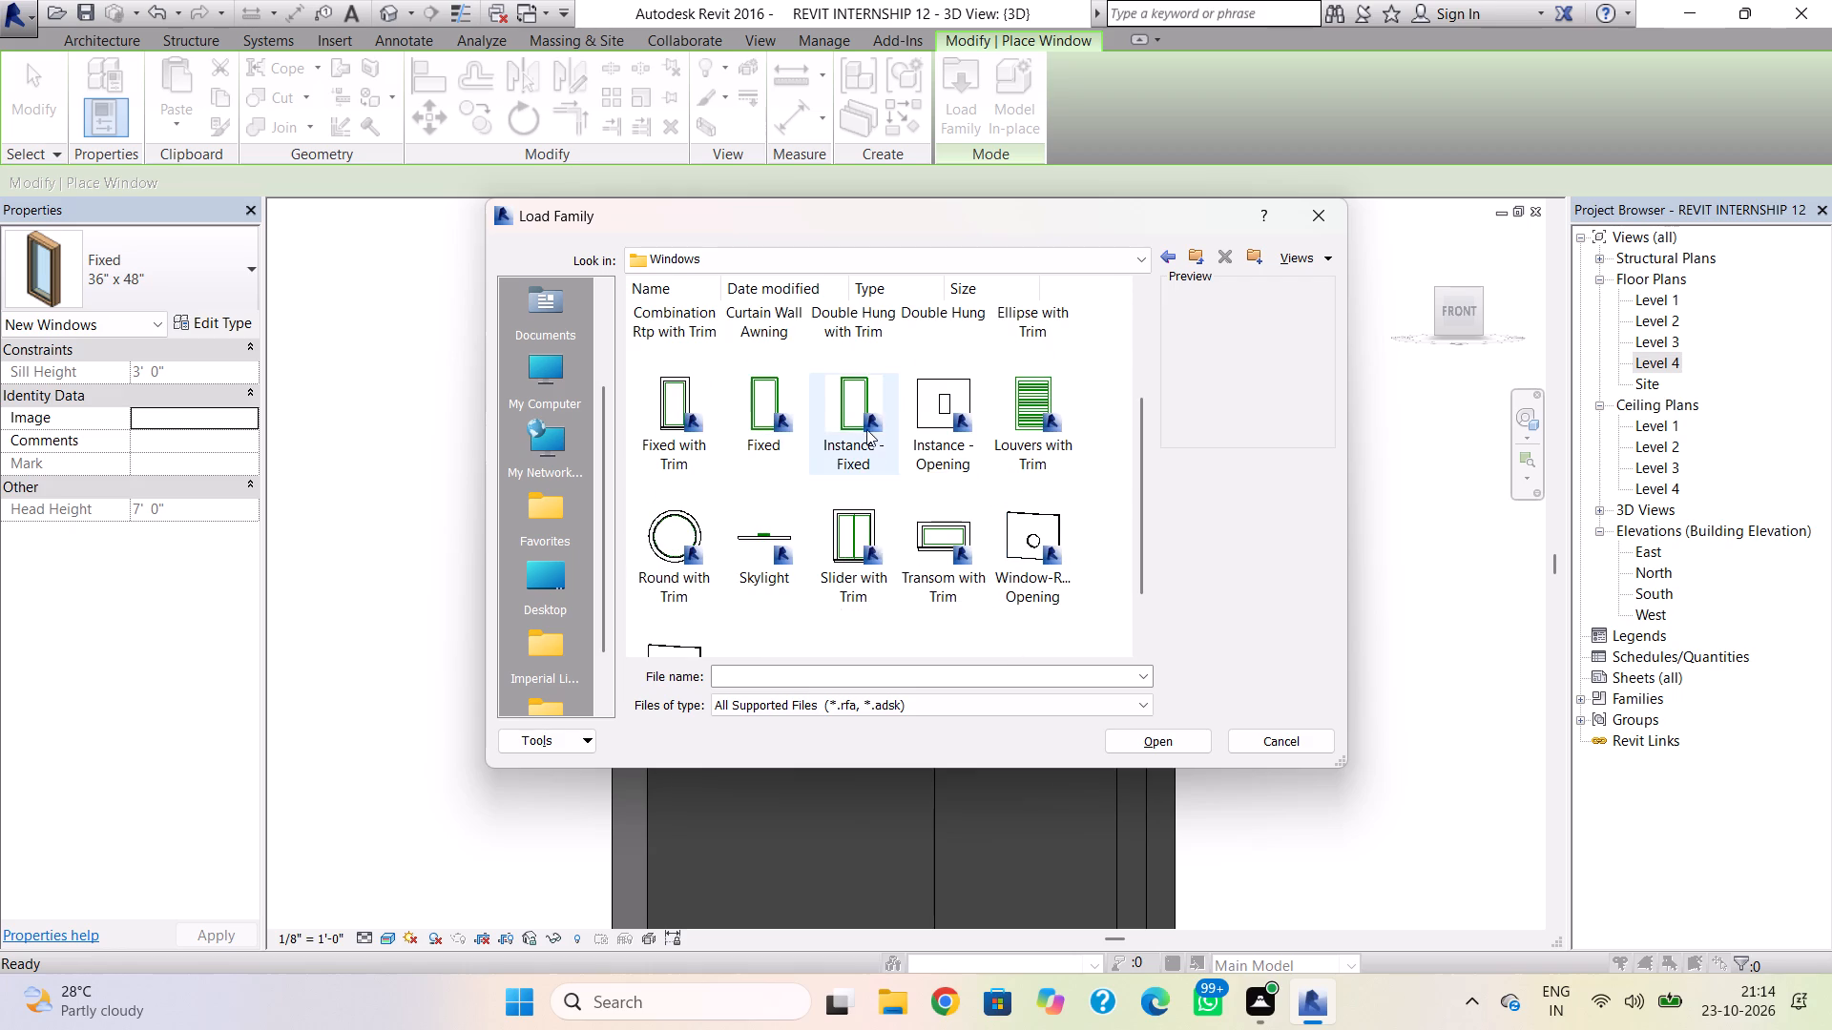
pyautogui.doubleClick(864, 425)
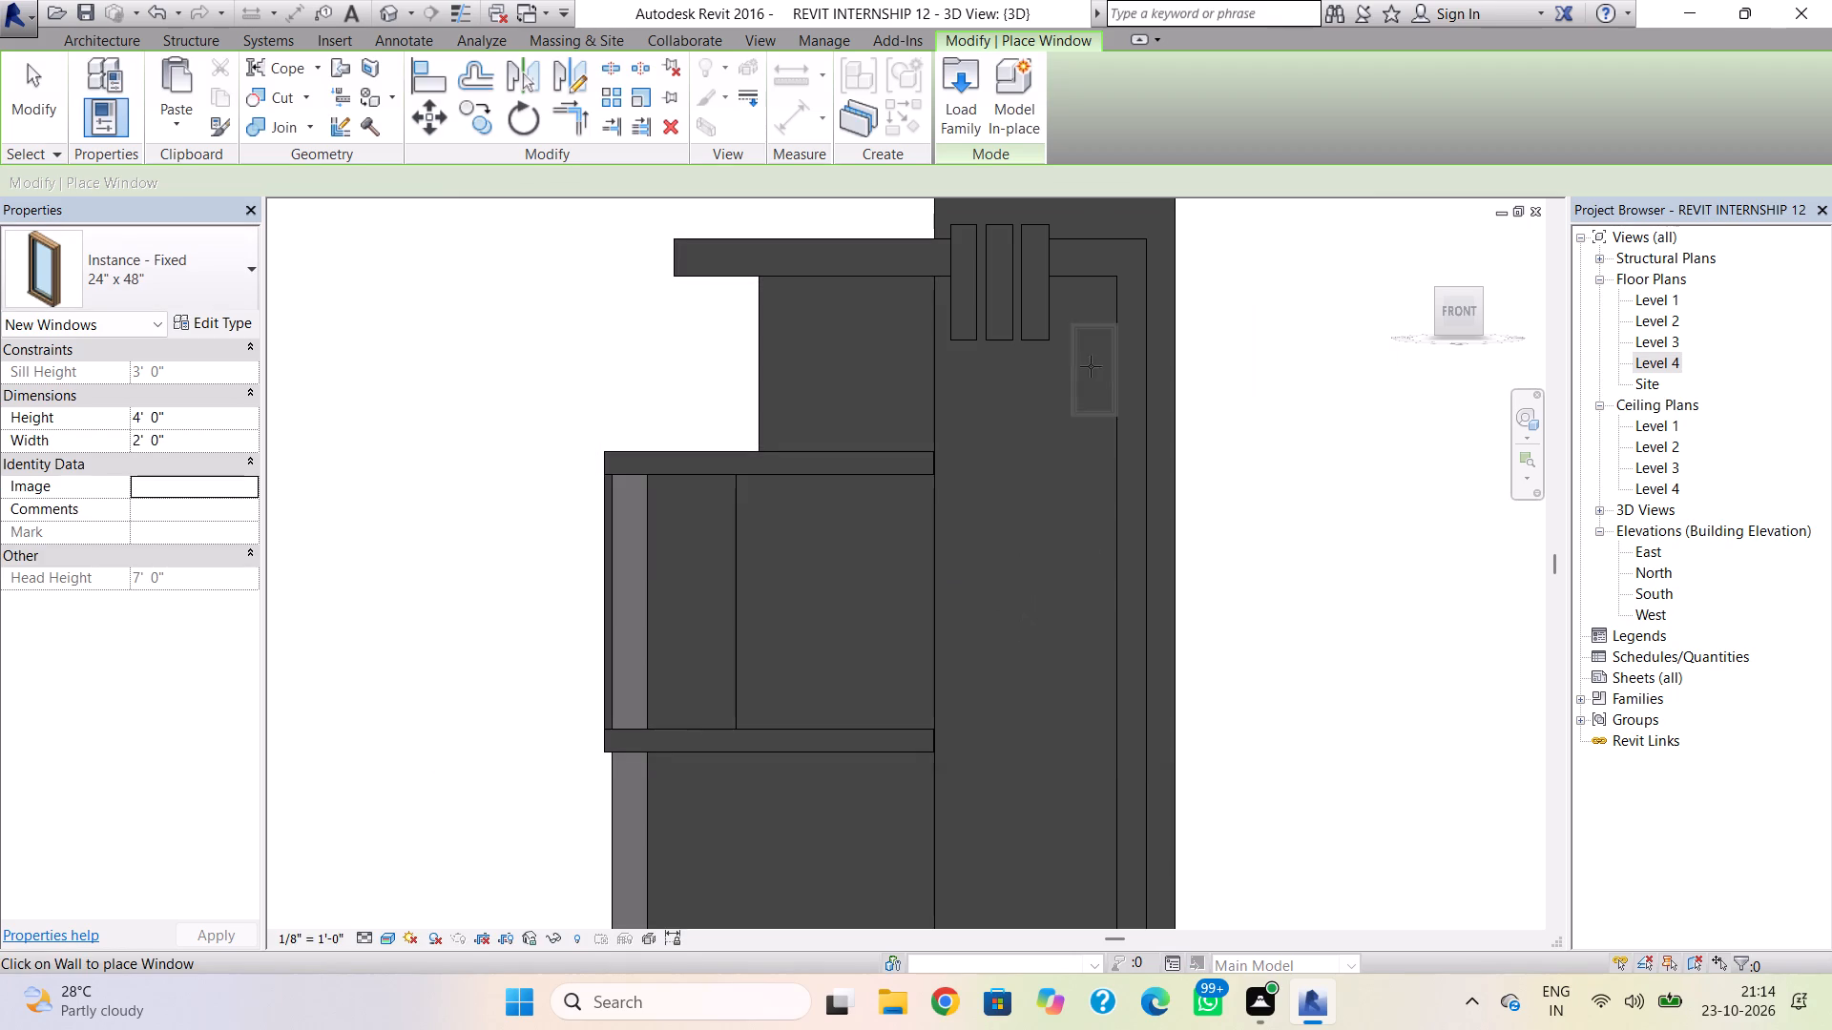
# Place one 24" x 48" Instance - Fixed window on the tower's front wall, beside the frame's vertical leg.
pyautogui.click(1075, 648)
pyautogui.press('Escape')
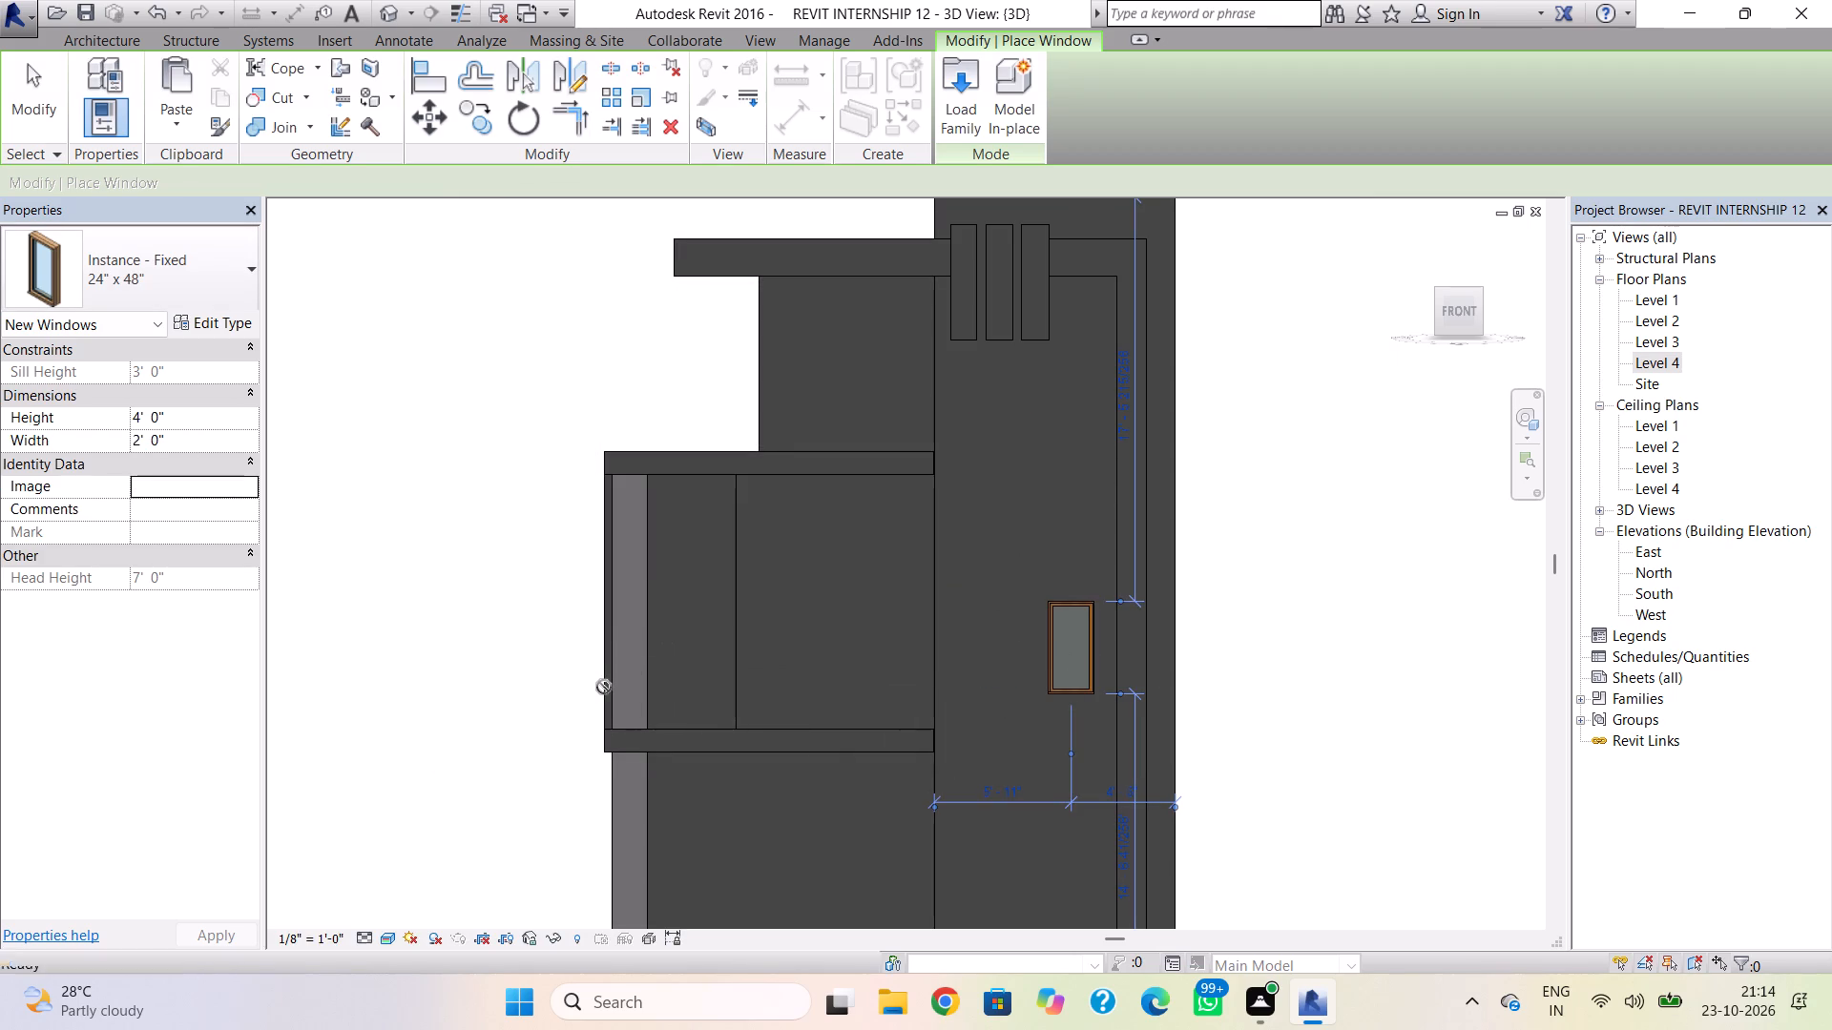
pyautogui.press('Escape')
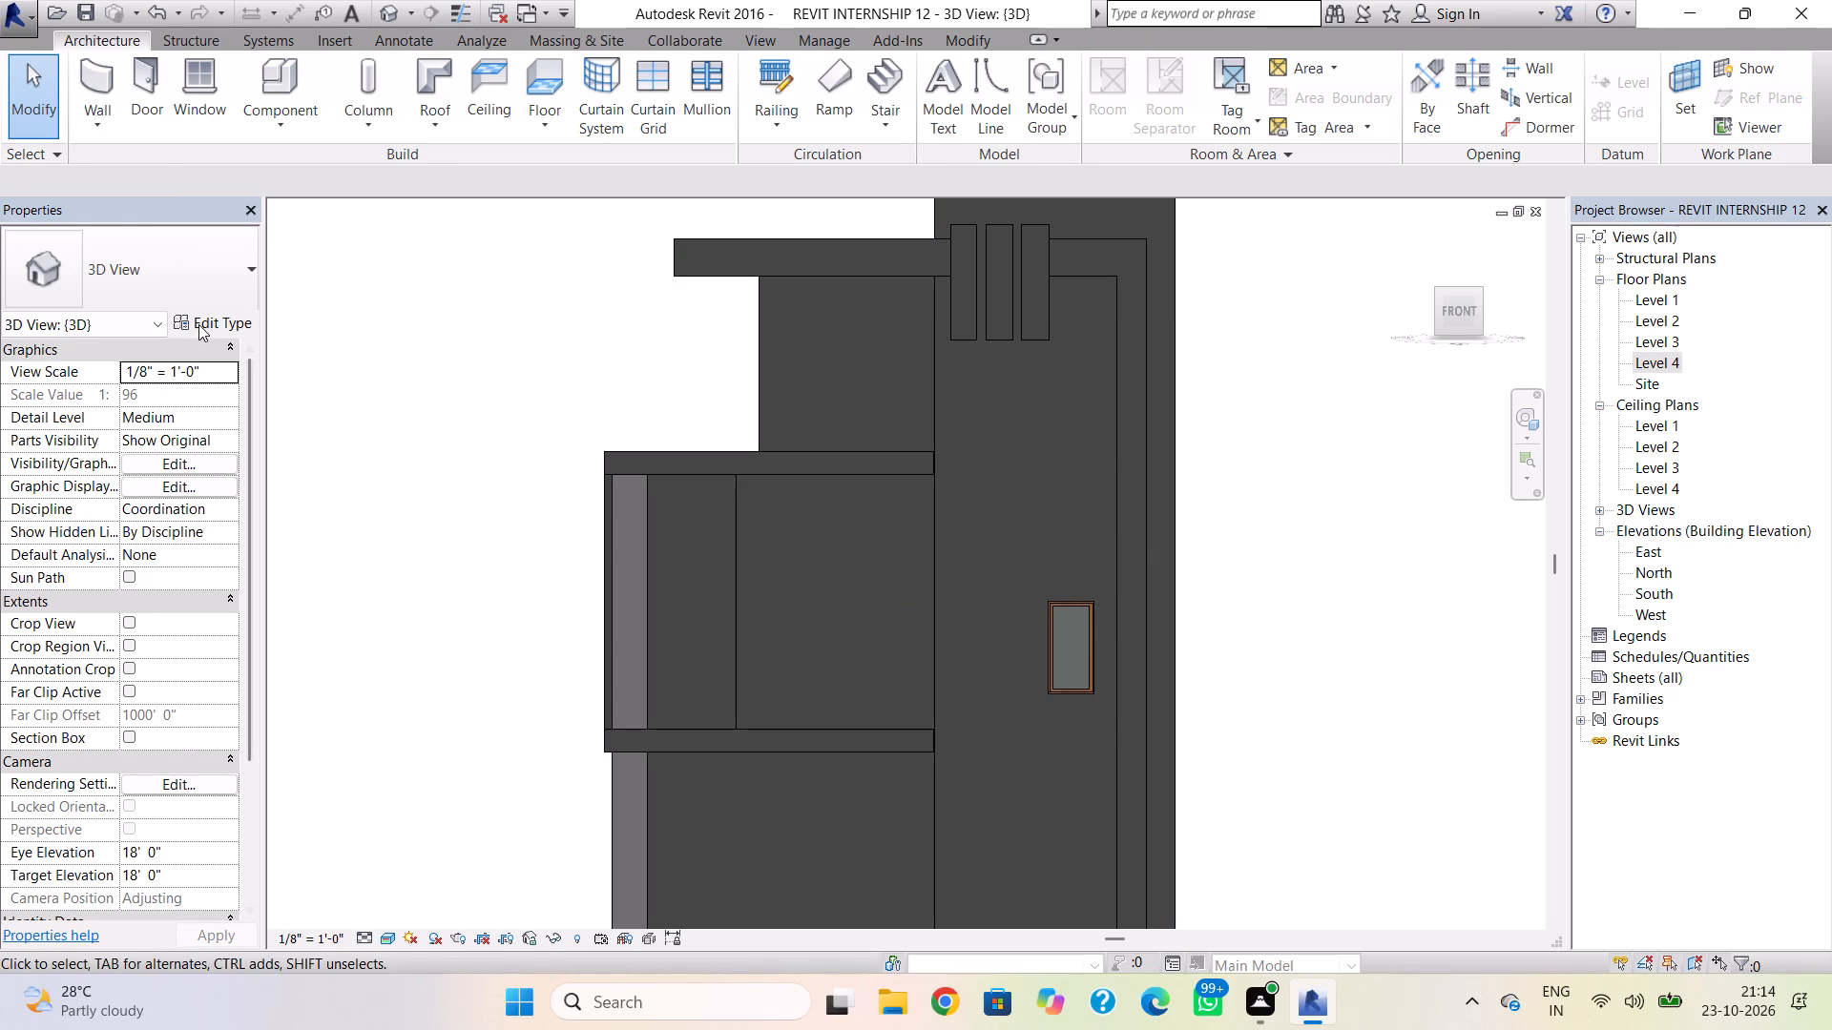
pyautogui.click(198, 324)
pyautogui.press('Escape')
# Set the default sill height of the placed window's type to 20'.
pyautogui.click(1065, 605)
pyautogui.click(217, 323)
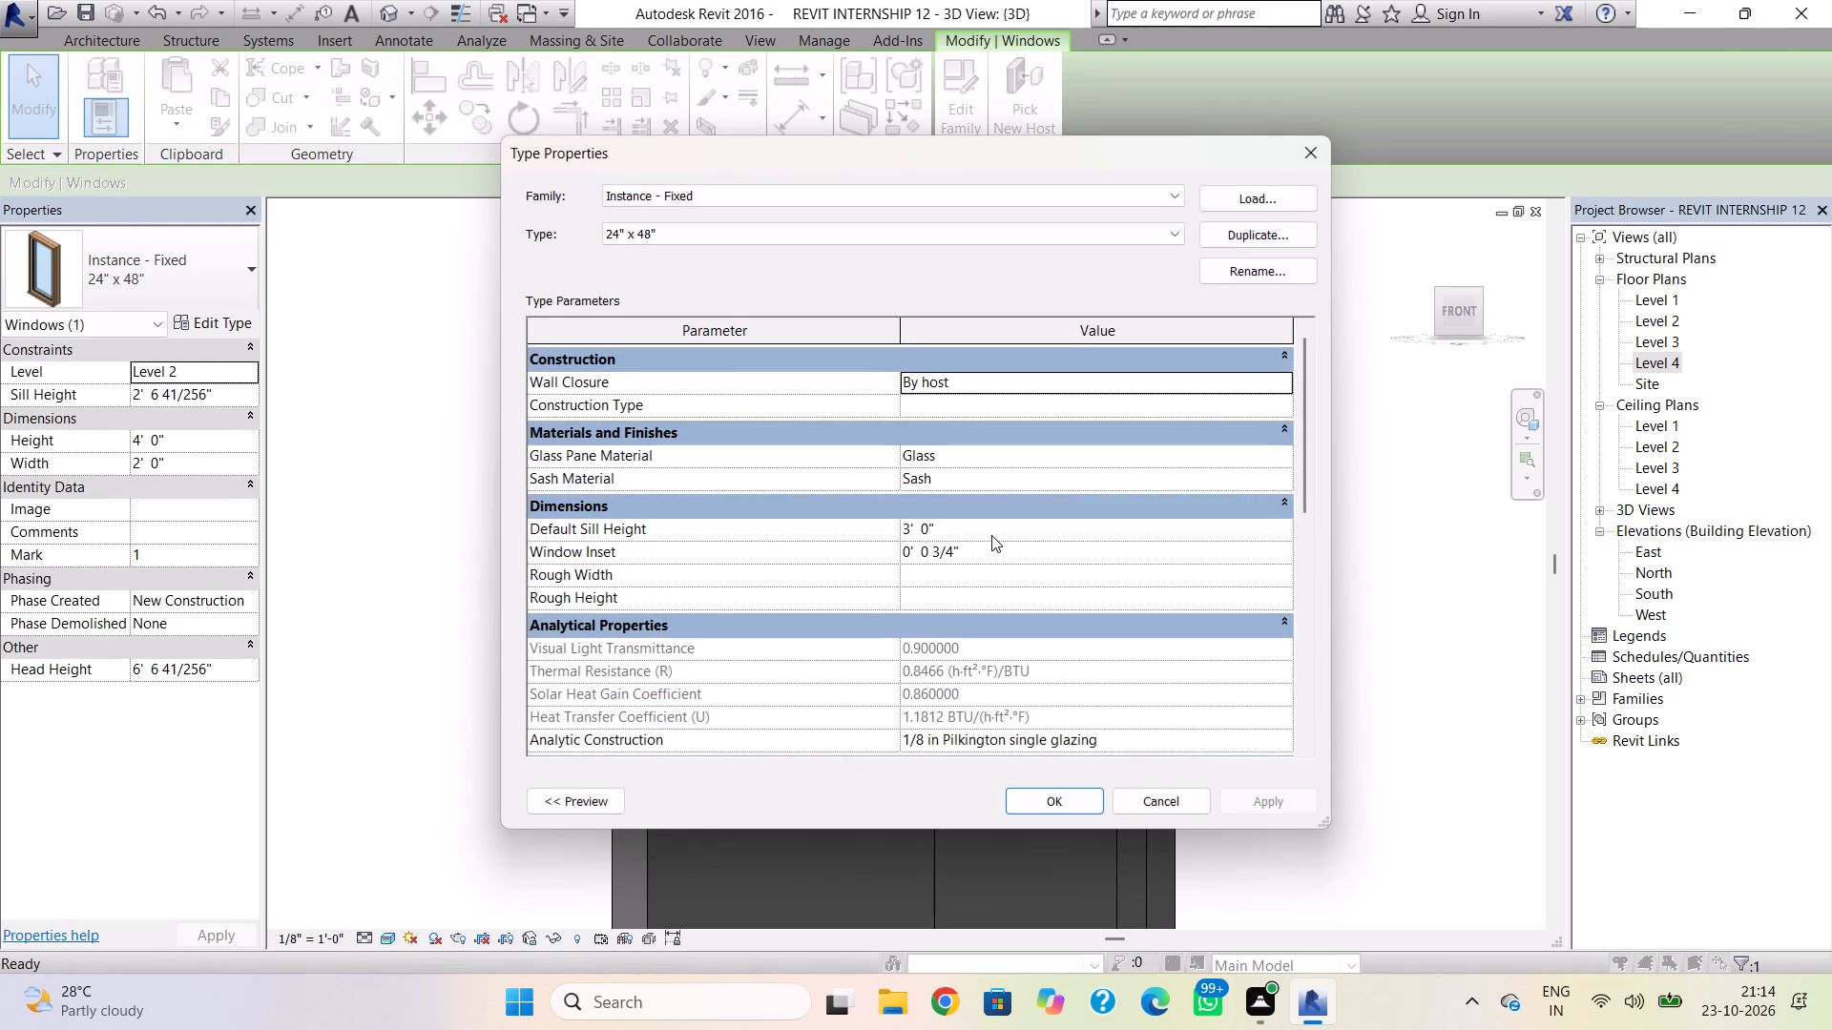
pyautogui.click(999, 526)
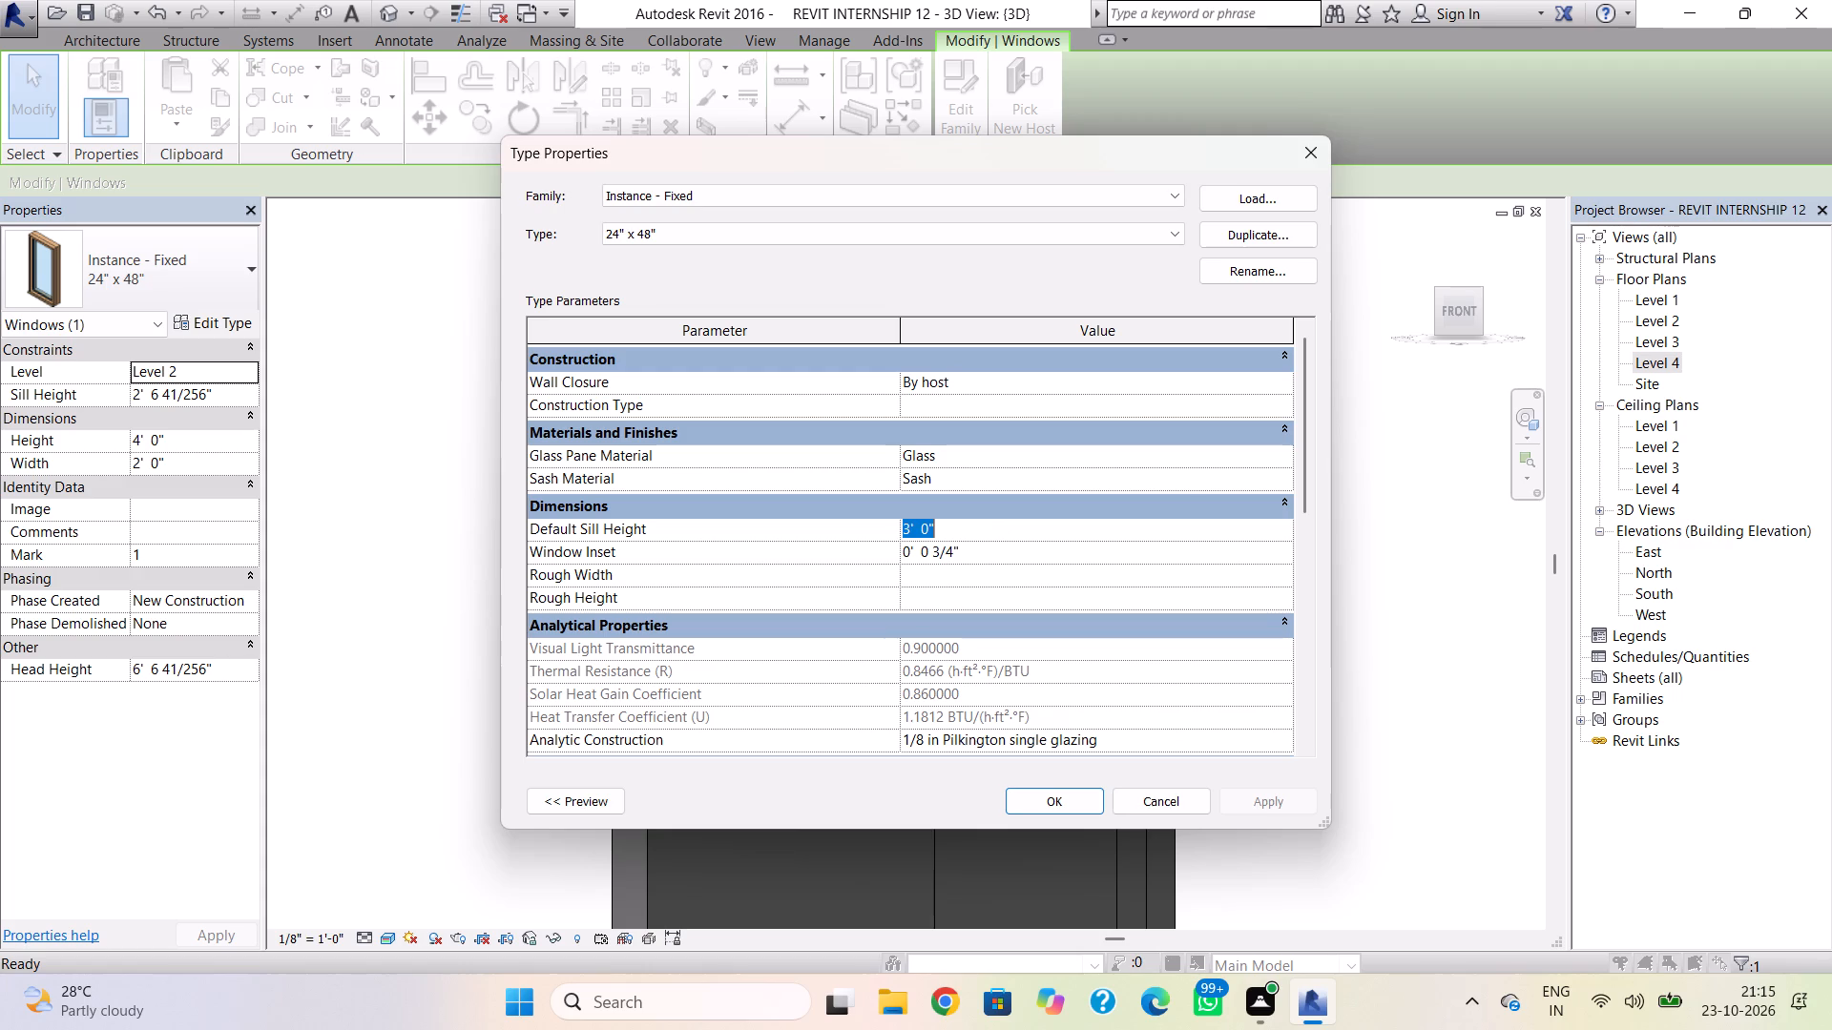
pyautogui.write("20'")
pyautogui.press('Return')
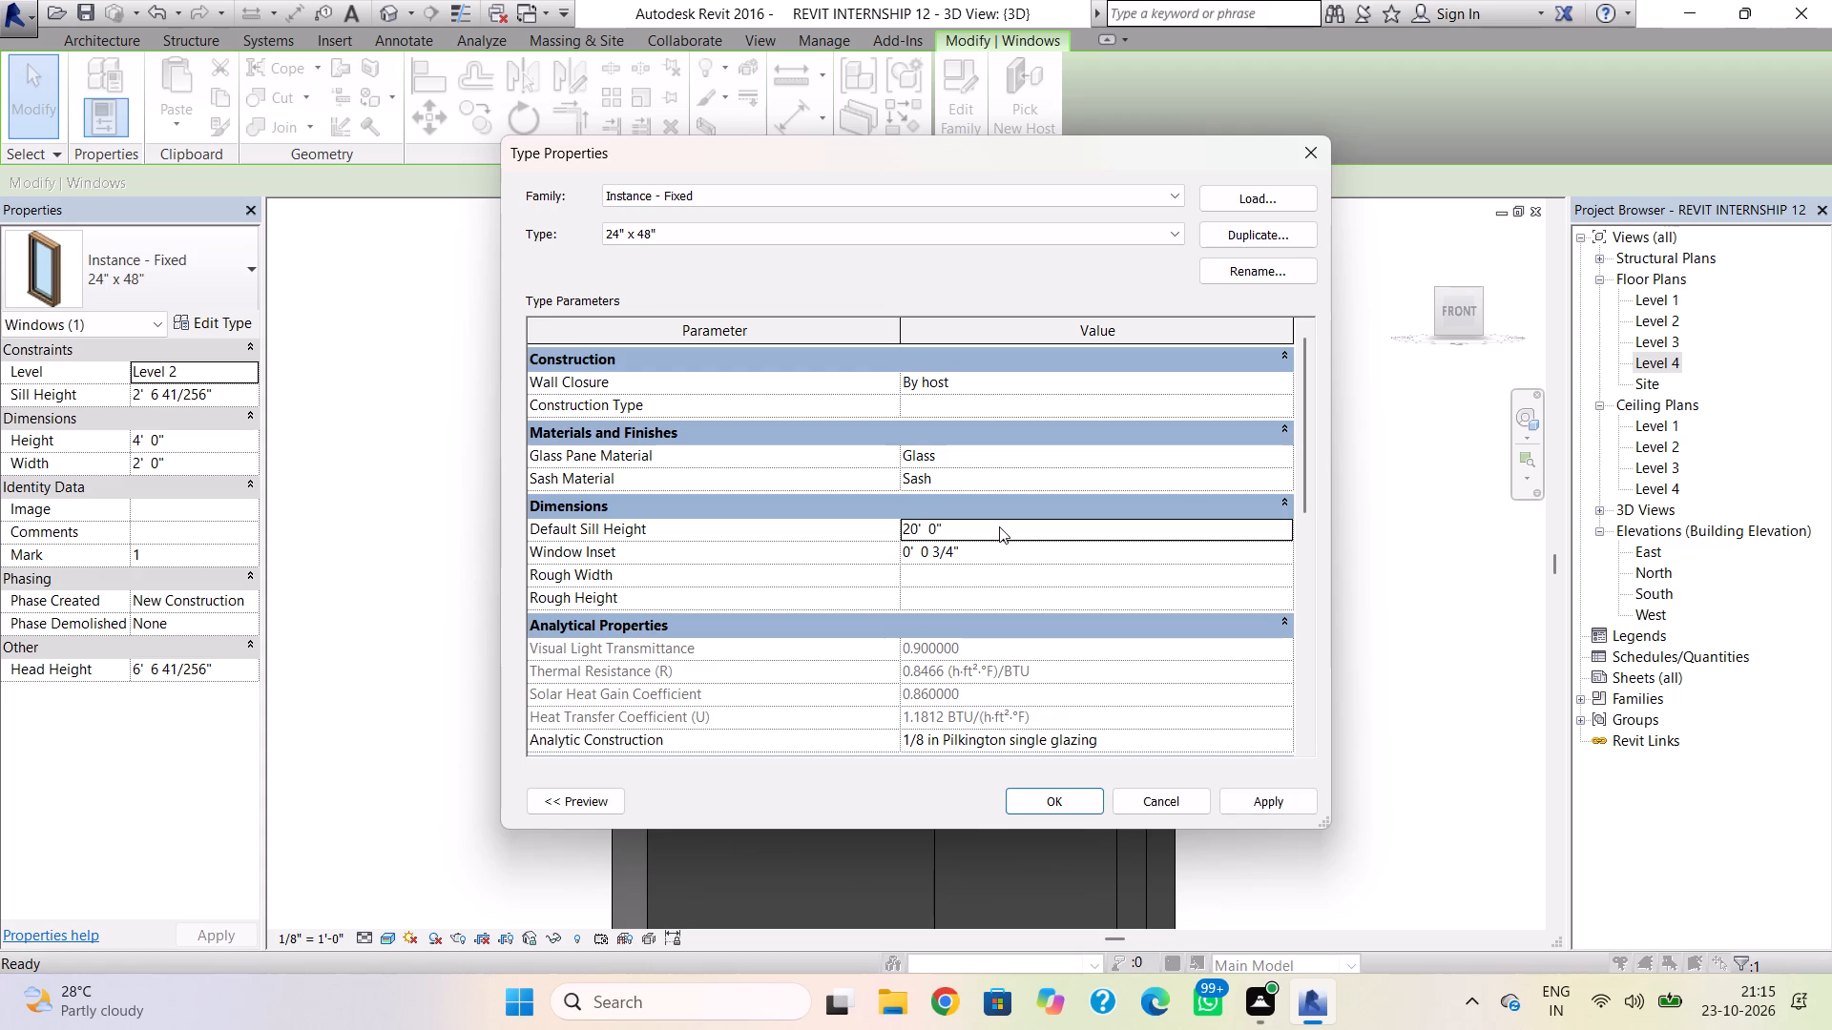
pyautogui.click(1026, 796)
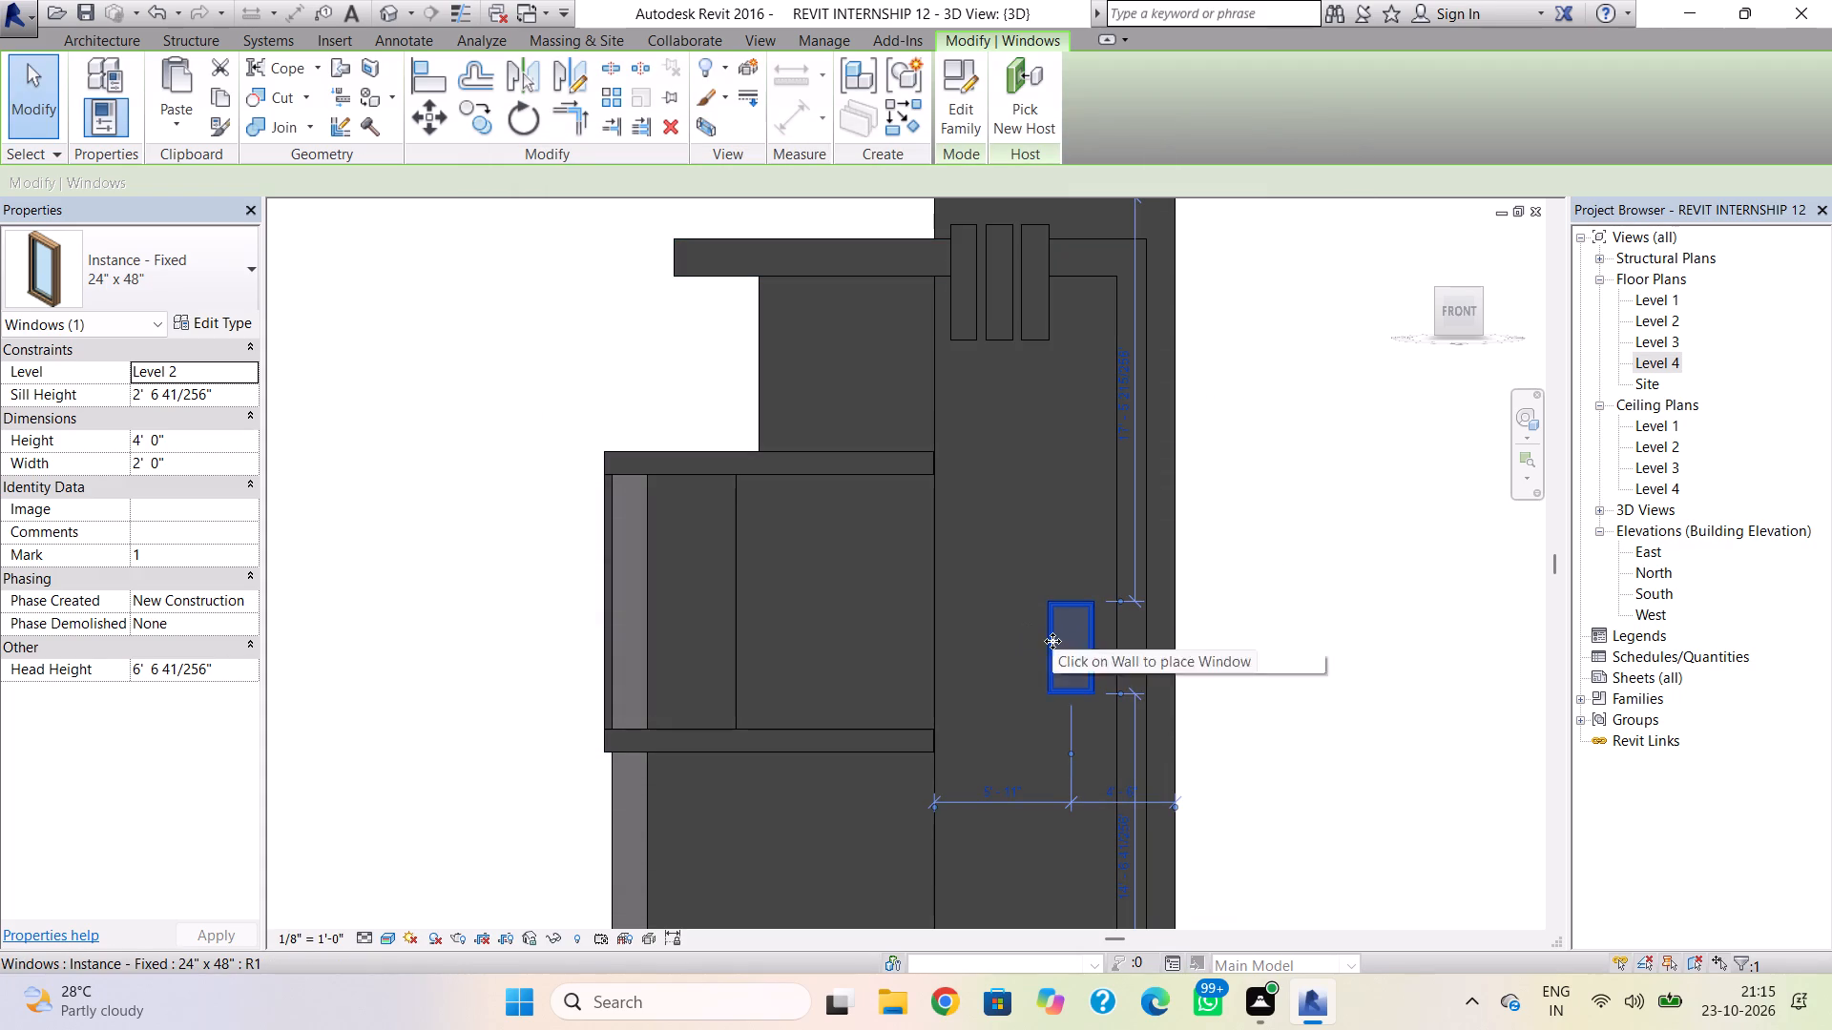
# Set the placed window's own height to 20'.
pyautogui.click(1072, 607)
pyautogui.press('Escape')
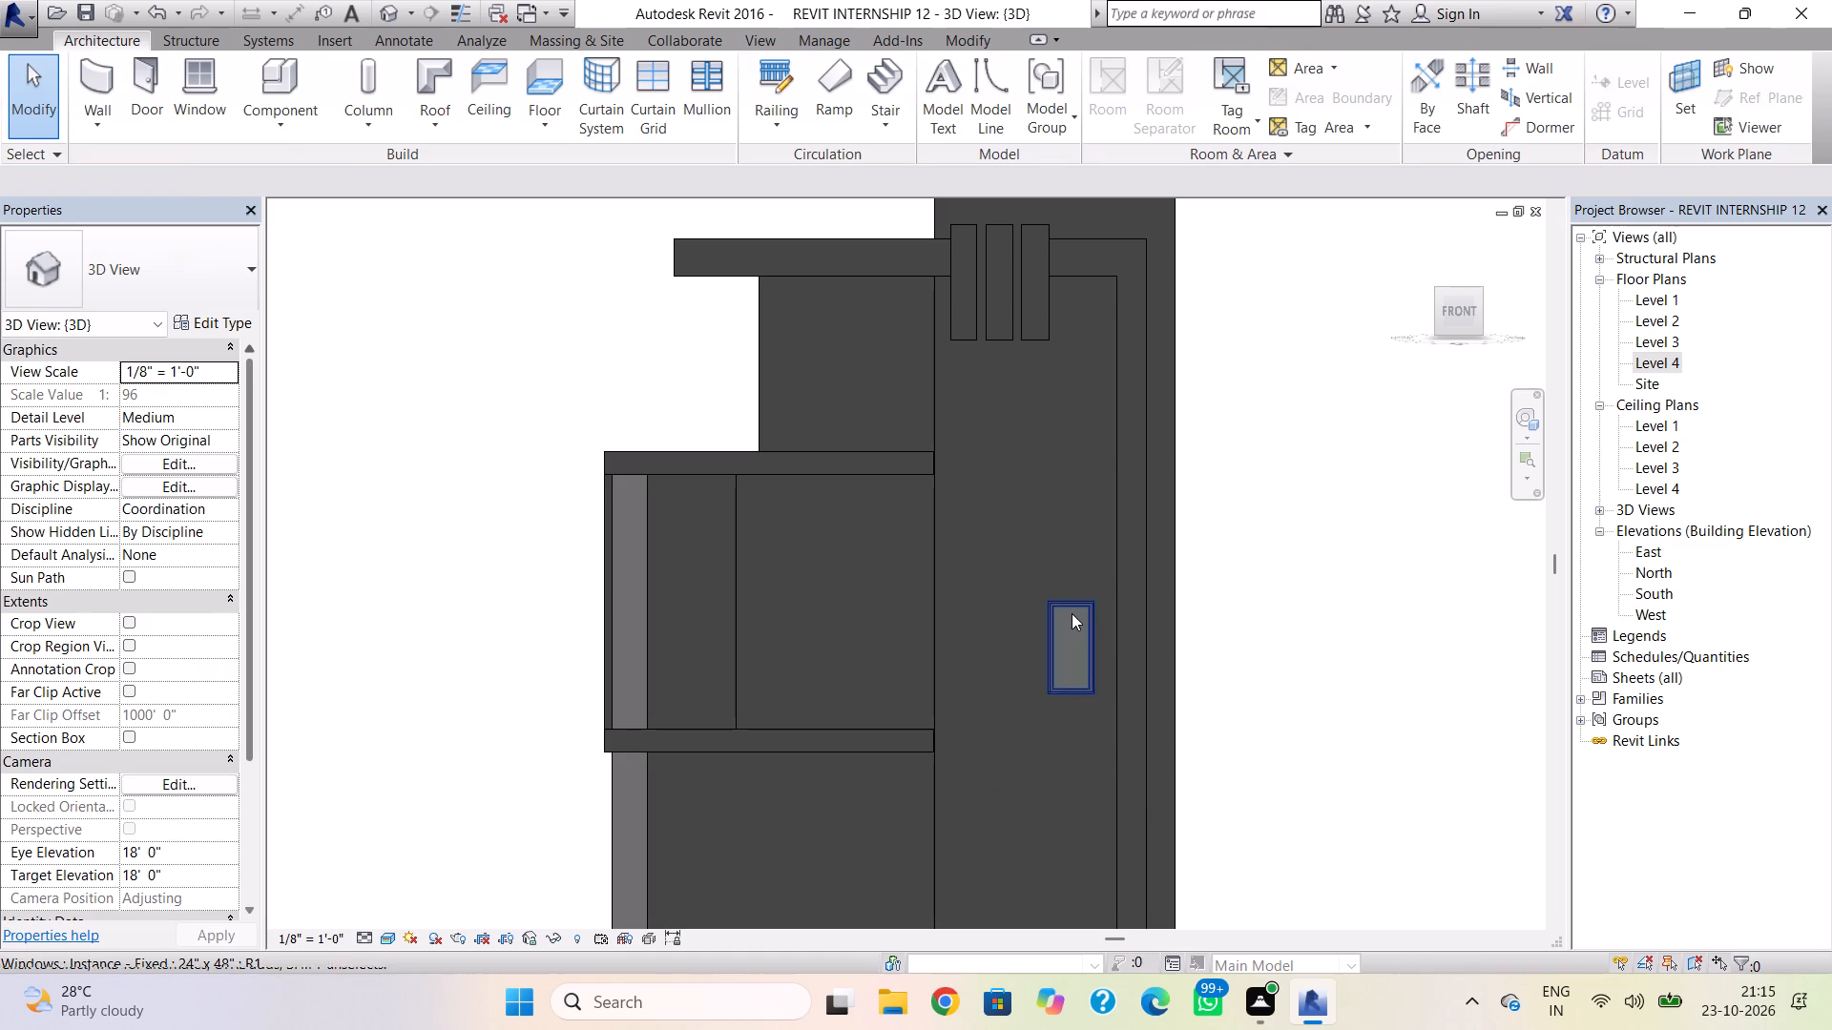
pyautogui.click(1072, 611)
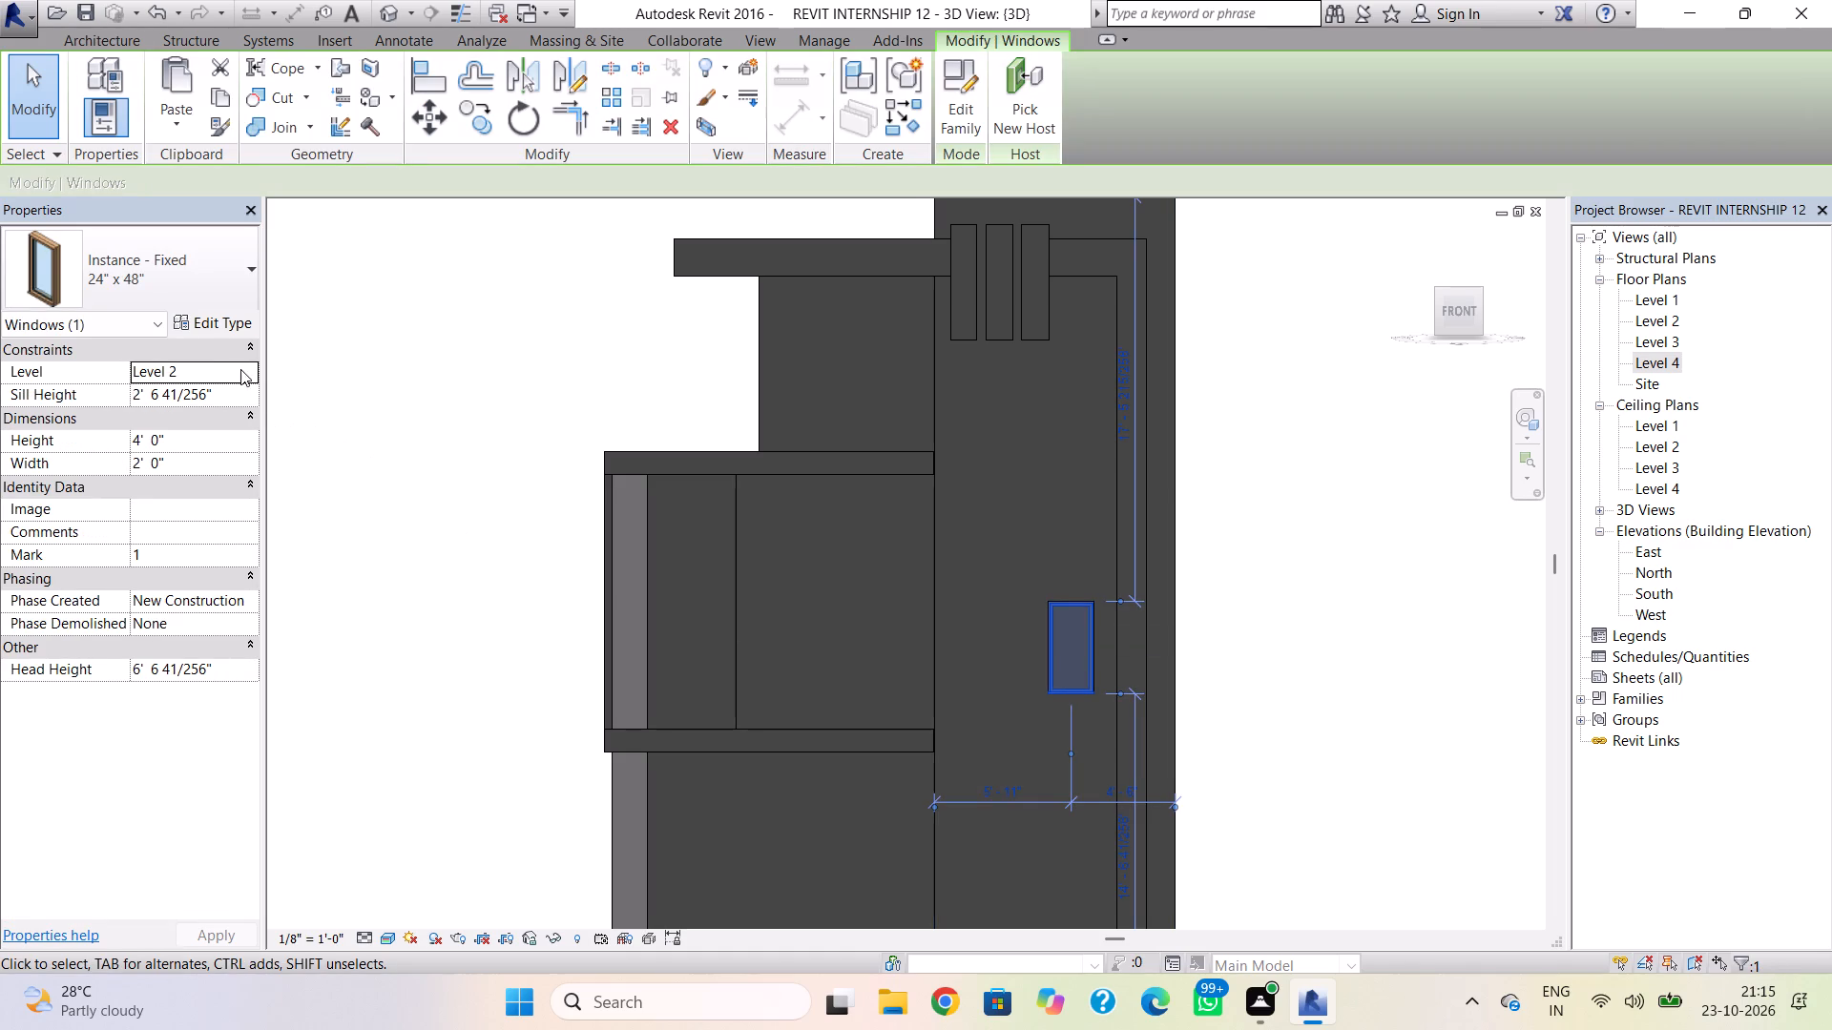
pyautogui.click(213, 444)
pyautogui.write("20'")
pyautogui.press('Return')
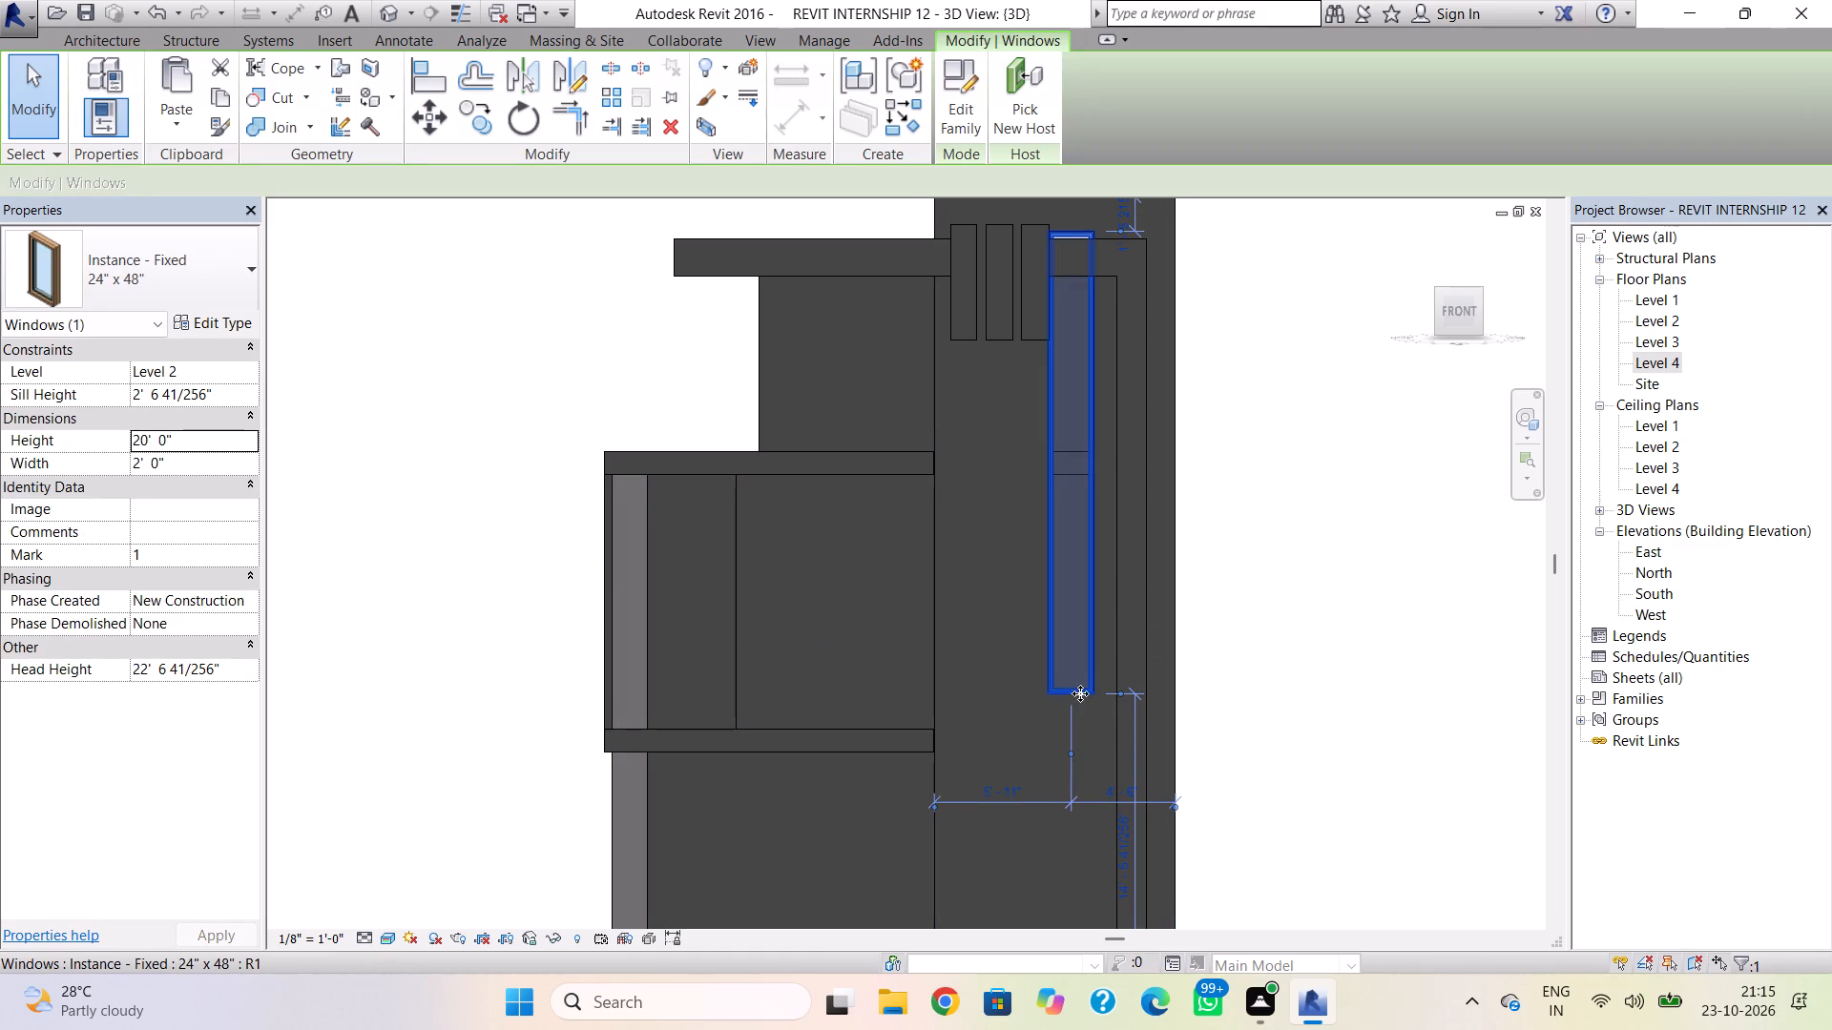
# Move the tall window down the tower's front wall, snug against the frame's vertical leg, to a sill height of -11' 6".
pyautogui.press('Down')
pyautogui.press('Down')
pyautogui.press('Down')
pyautogui.press('Down')
pyautogui.press('Down')
pyautogui.press('Down')
pyautogui.press('Down')
pyautogui.press('Down')
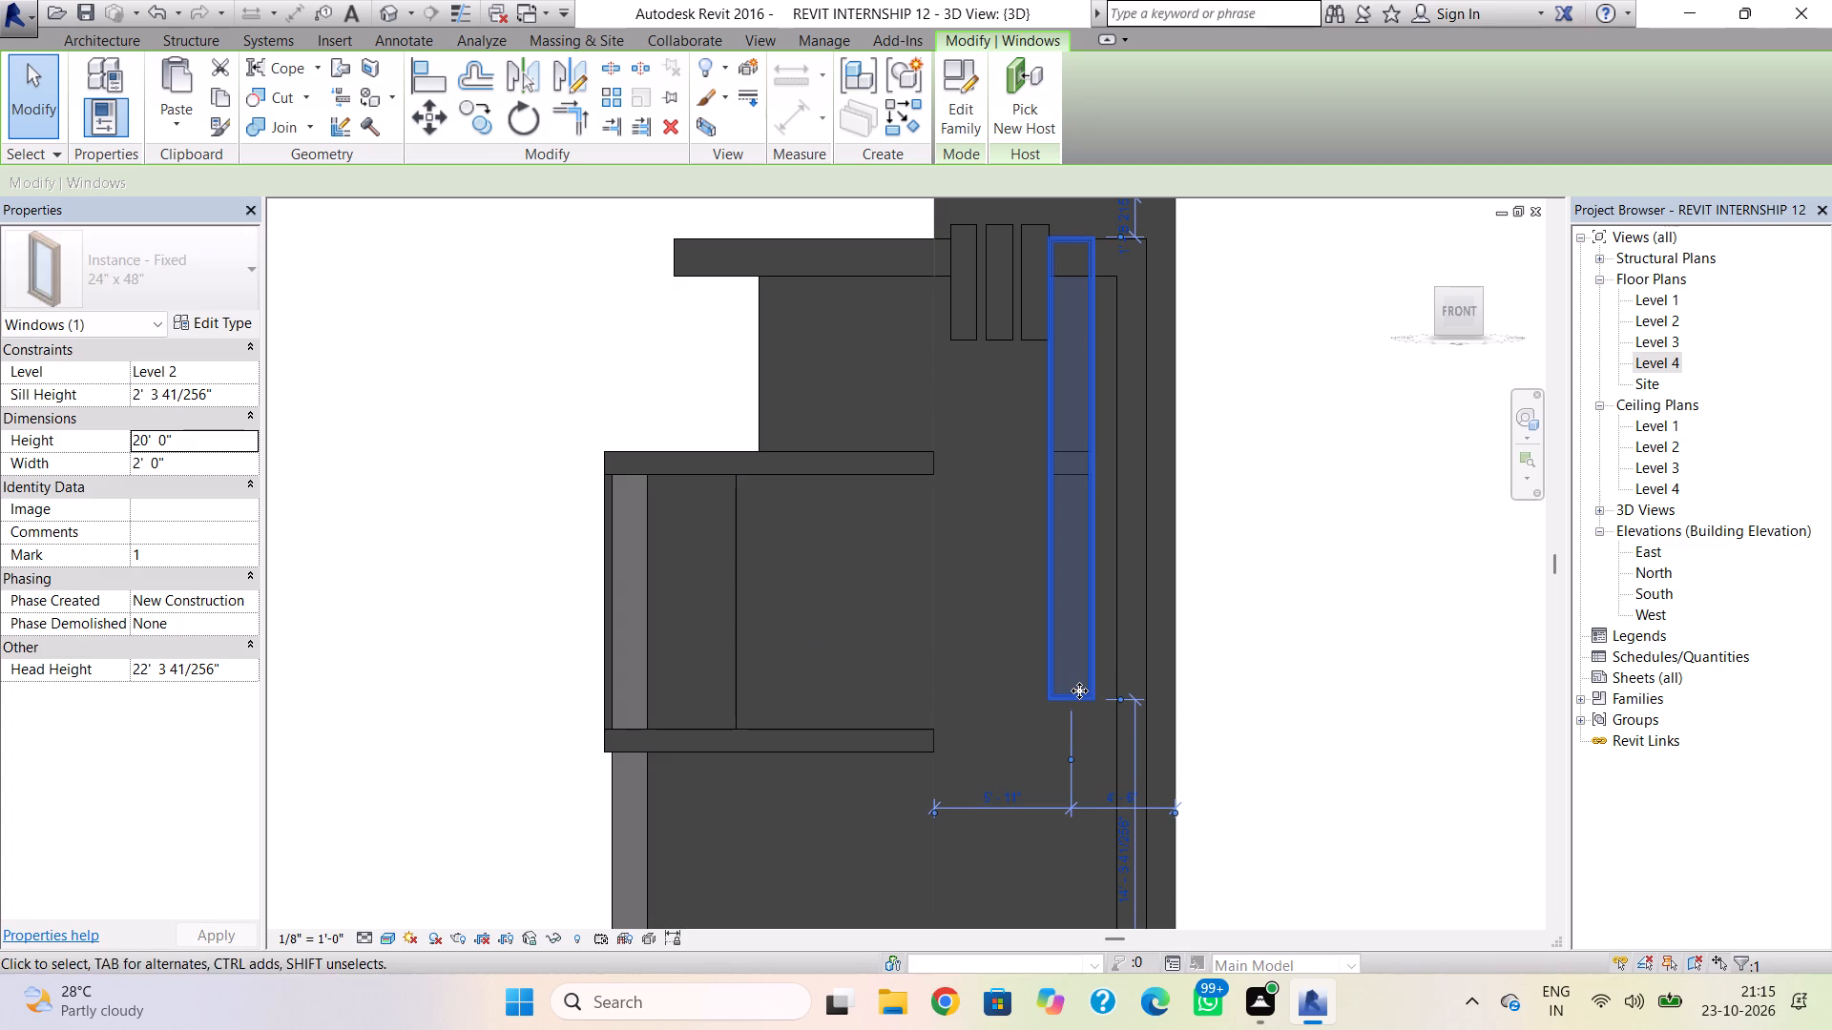
pyautogui.press('Down')
pyautogui.press('Down')
pyautogui.press('Down')
pyautogui.press('Down')
pyautogui.press('Down')
pyautogui.press('Down')
pyautogui.press('Right')
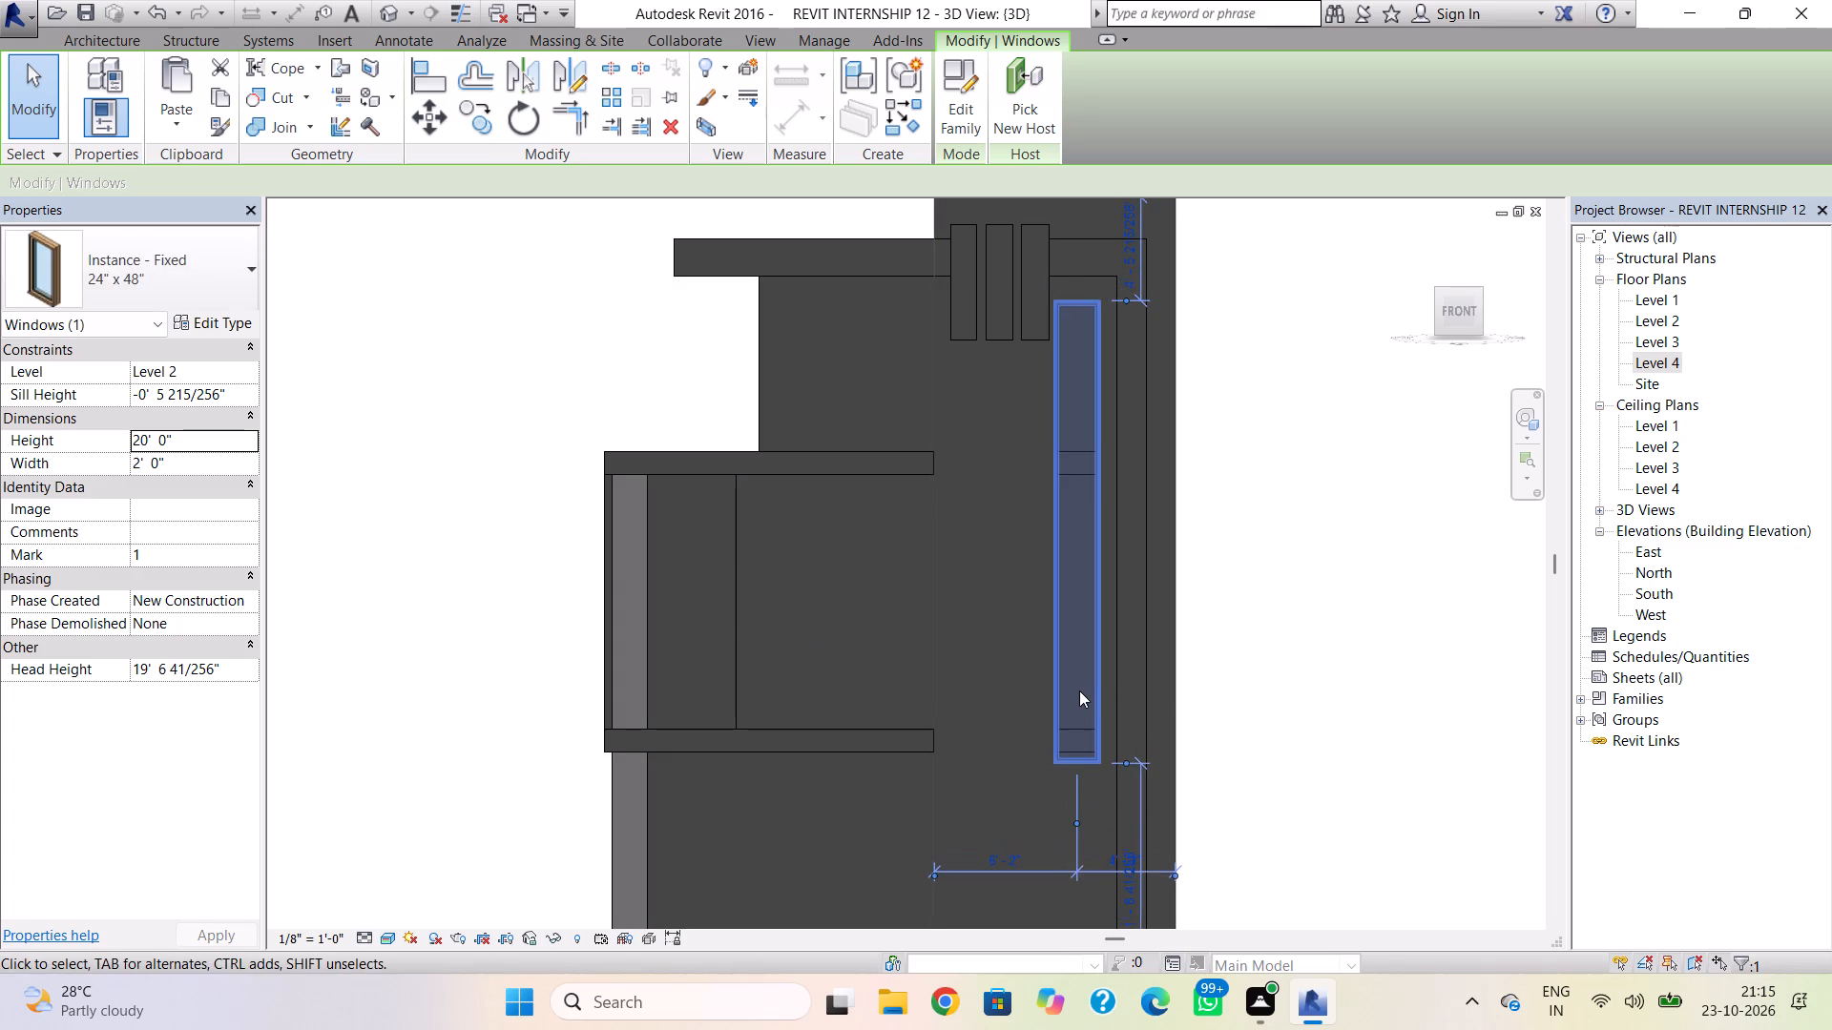
pyautogui.press('Right')
pyautogui.press('Right')
pyautogui.press('Down')
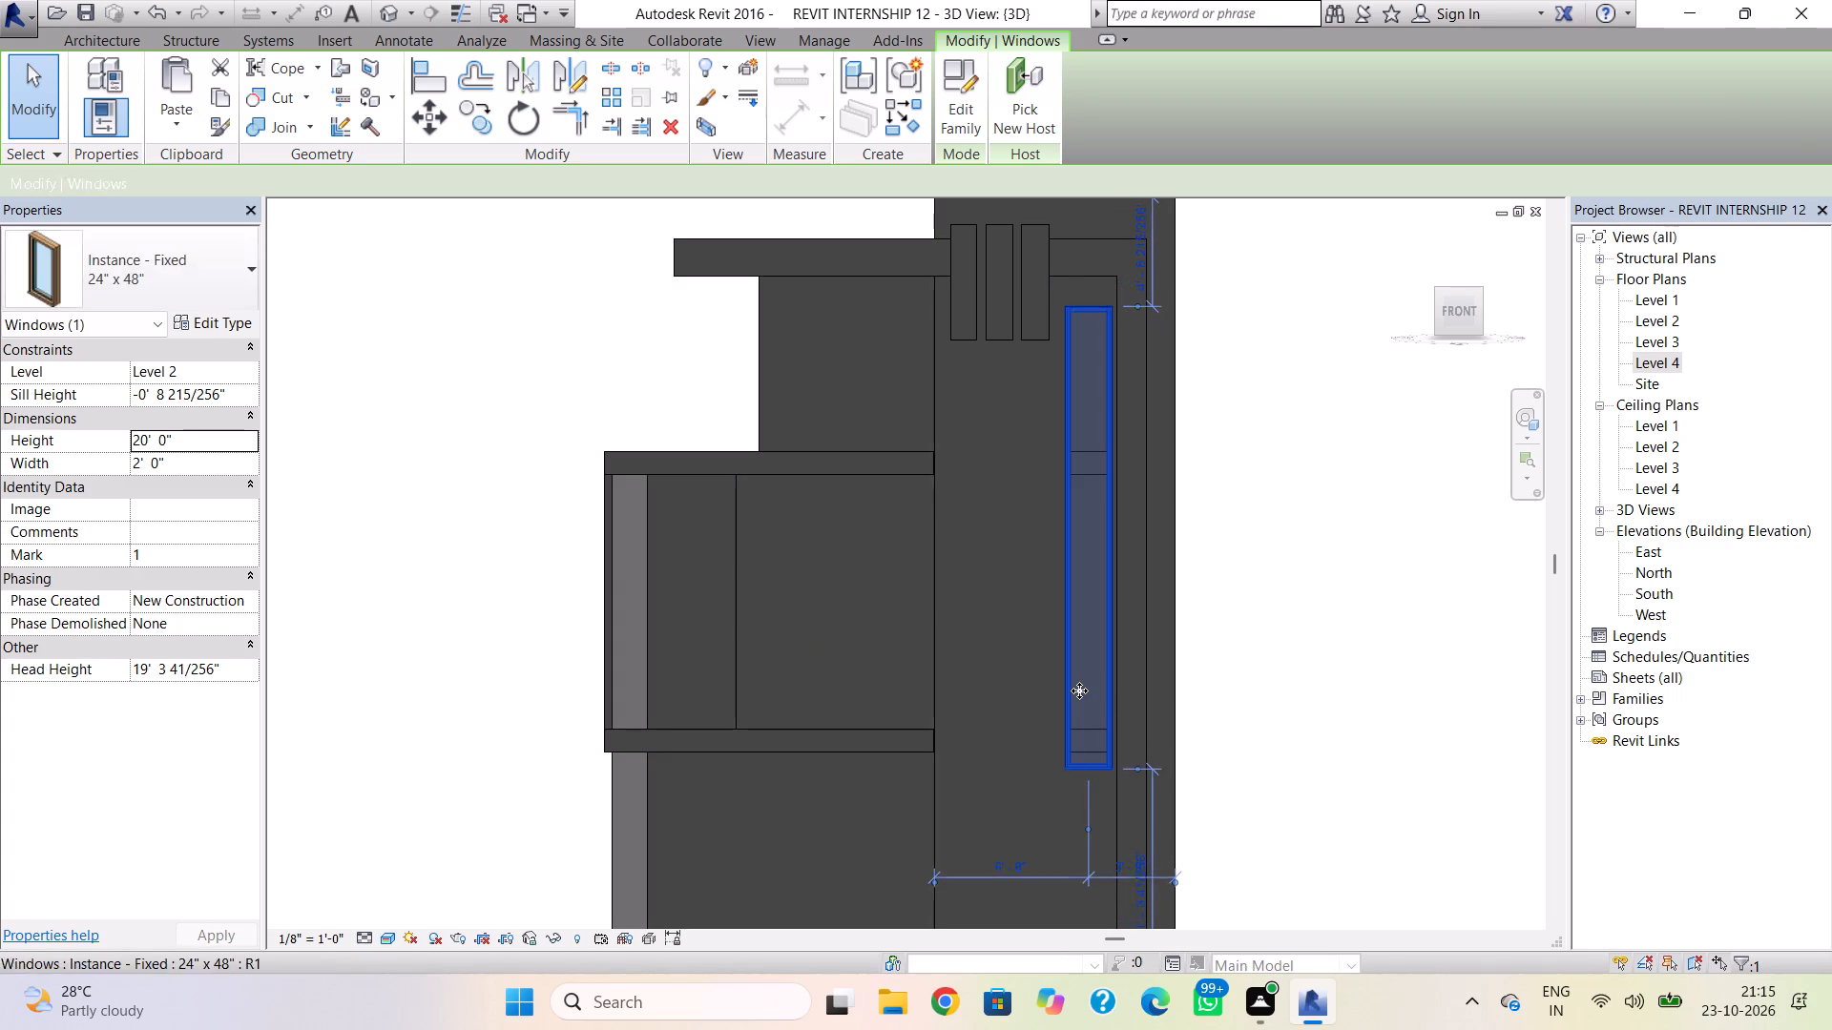
pyautogui.press('Down')
pyautogui.press('Down')
pyautogui.press('Down')
pyautogui.press('Down')
pyautogui.press('Down')
pyautogui.press('Down')
pyautogui.press('Down')
pyautogui.press('Down')
pyautogui.press('Down')
pyautogui.press('Down')
pyautogui.press('Down')
pyautogui.press('Down')
pyautogui.press('Down')
pyautogui.press('Down')
pyautogui.press('Down')
pyautogui.press('Down')
pyautogui.press('Down')
pyautogui.press('Down')
pyautogui.press('Down')
pyautogui.press('Down')
pyautogui.press('Down')
pyautogui.press('Down')
pyautogui.press('Down')
pyautogui.press('Down')
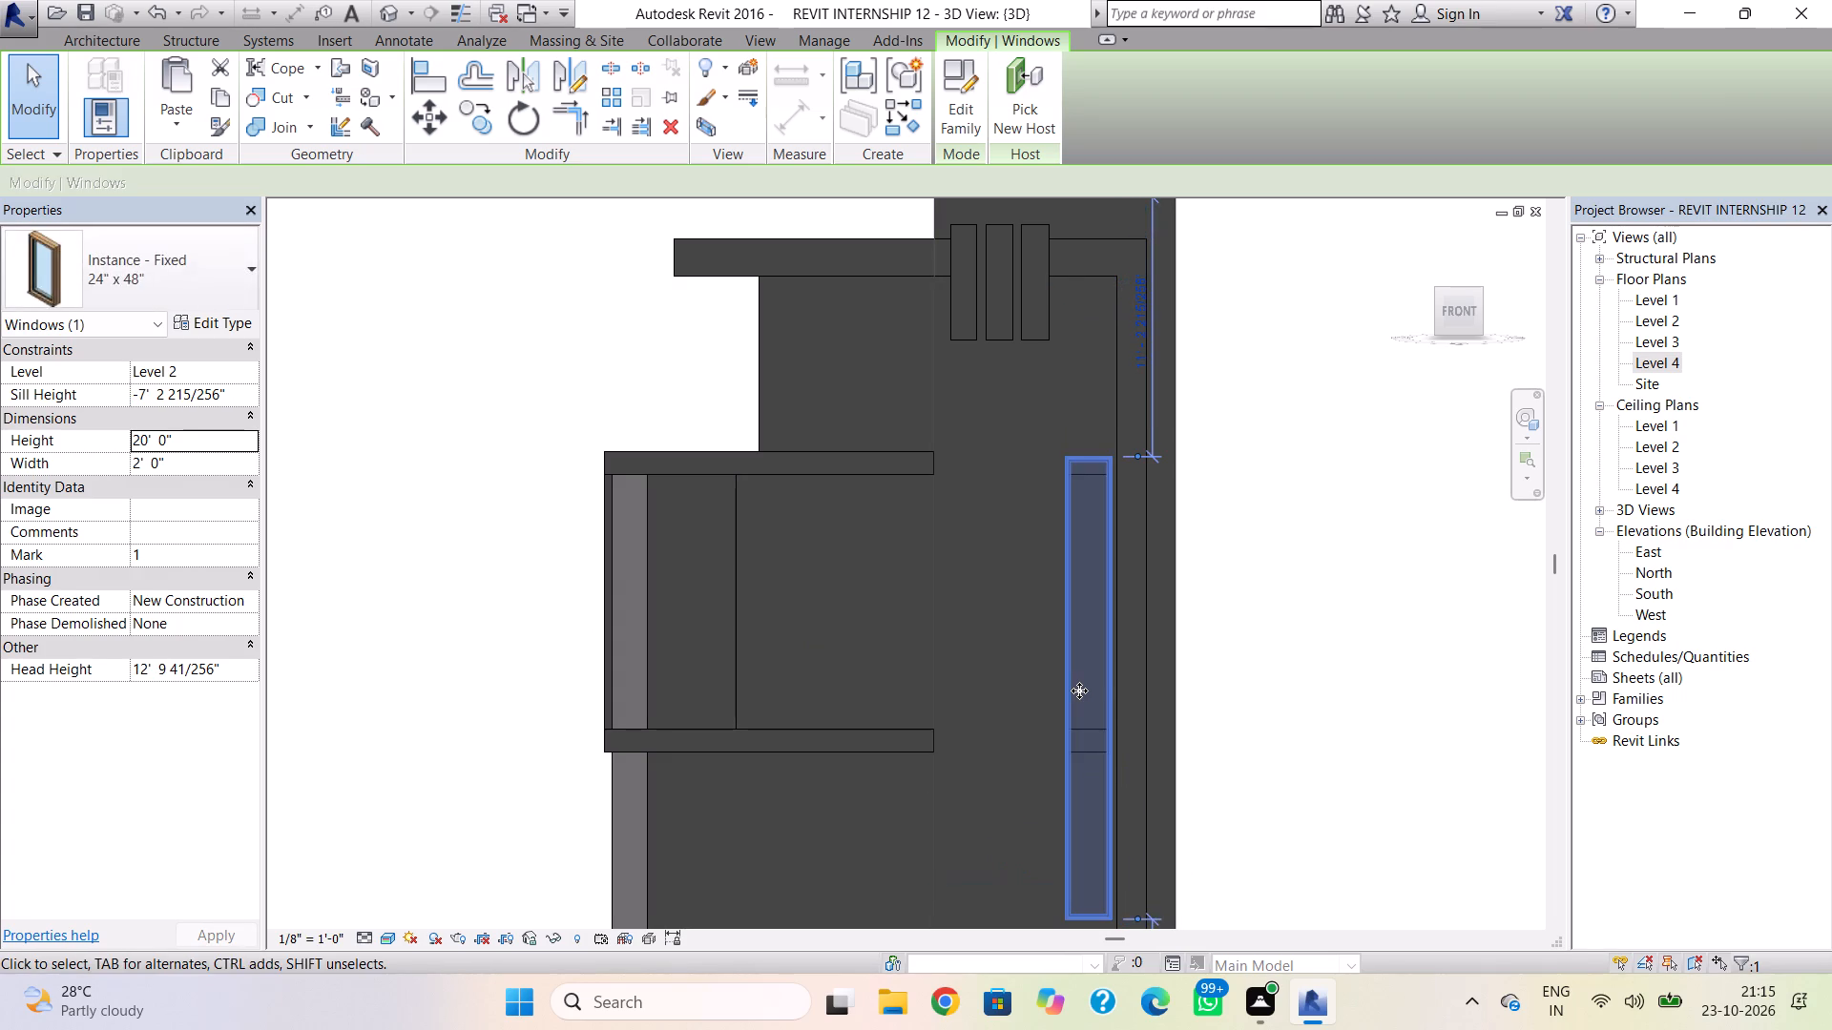
pyautogui.scroll(-1, 1079, 690)
pyautogui.moveTo(1079, 679); pyautogui.dragTo(1079, 462, button='middle')
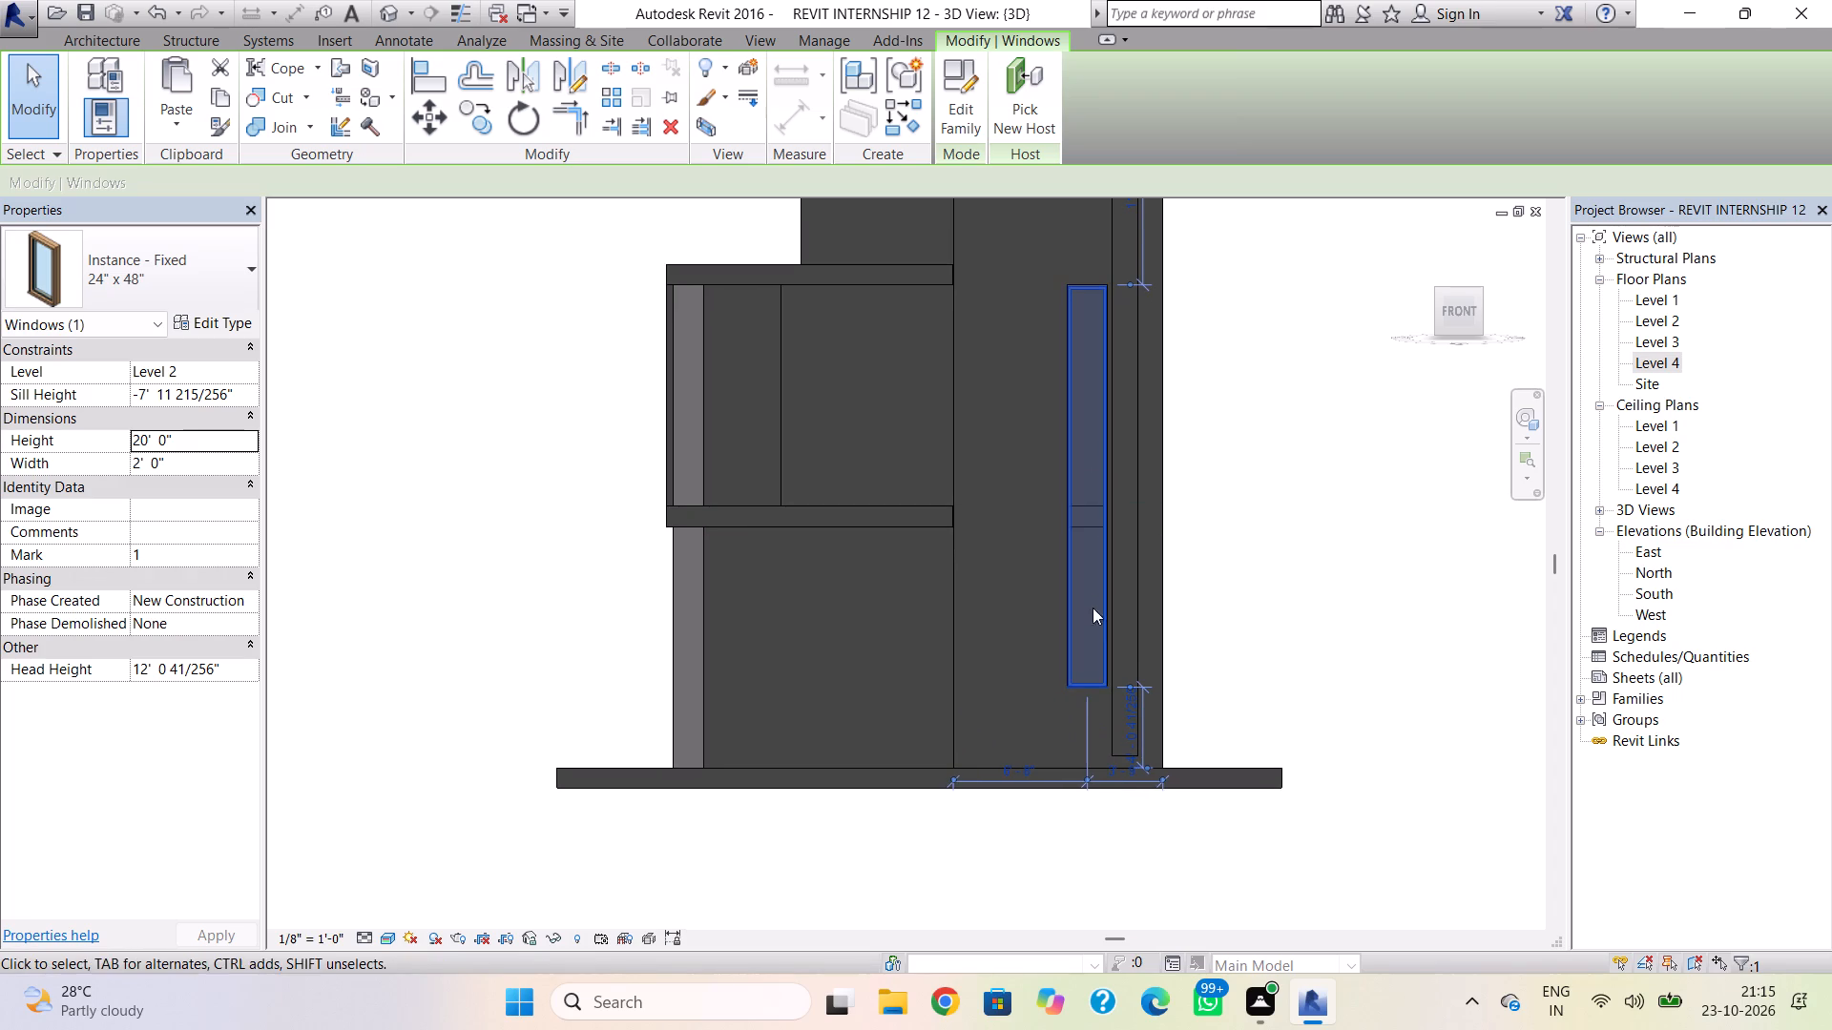
pyautogui.moveTo(1093, 685); pyautogui.dragTo(1095, 742)
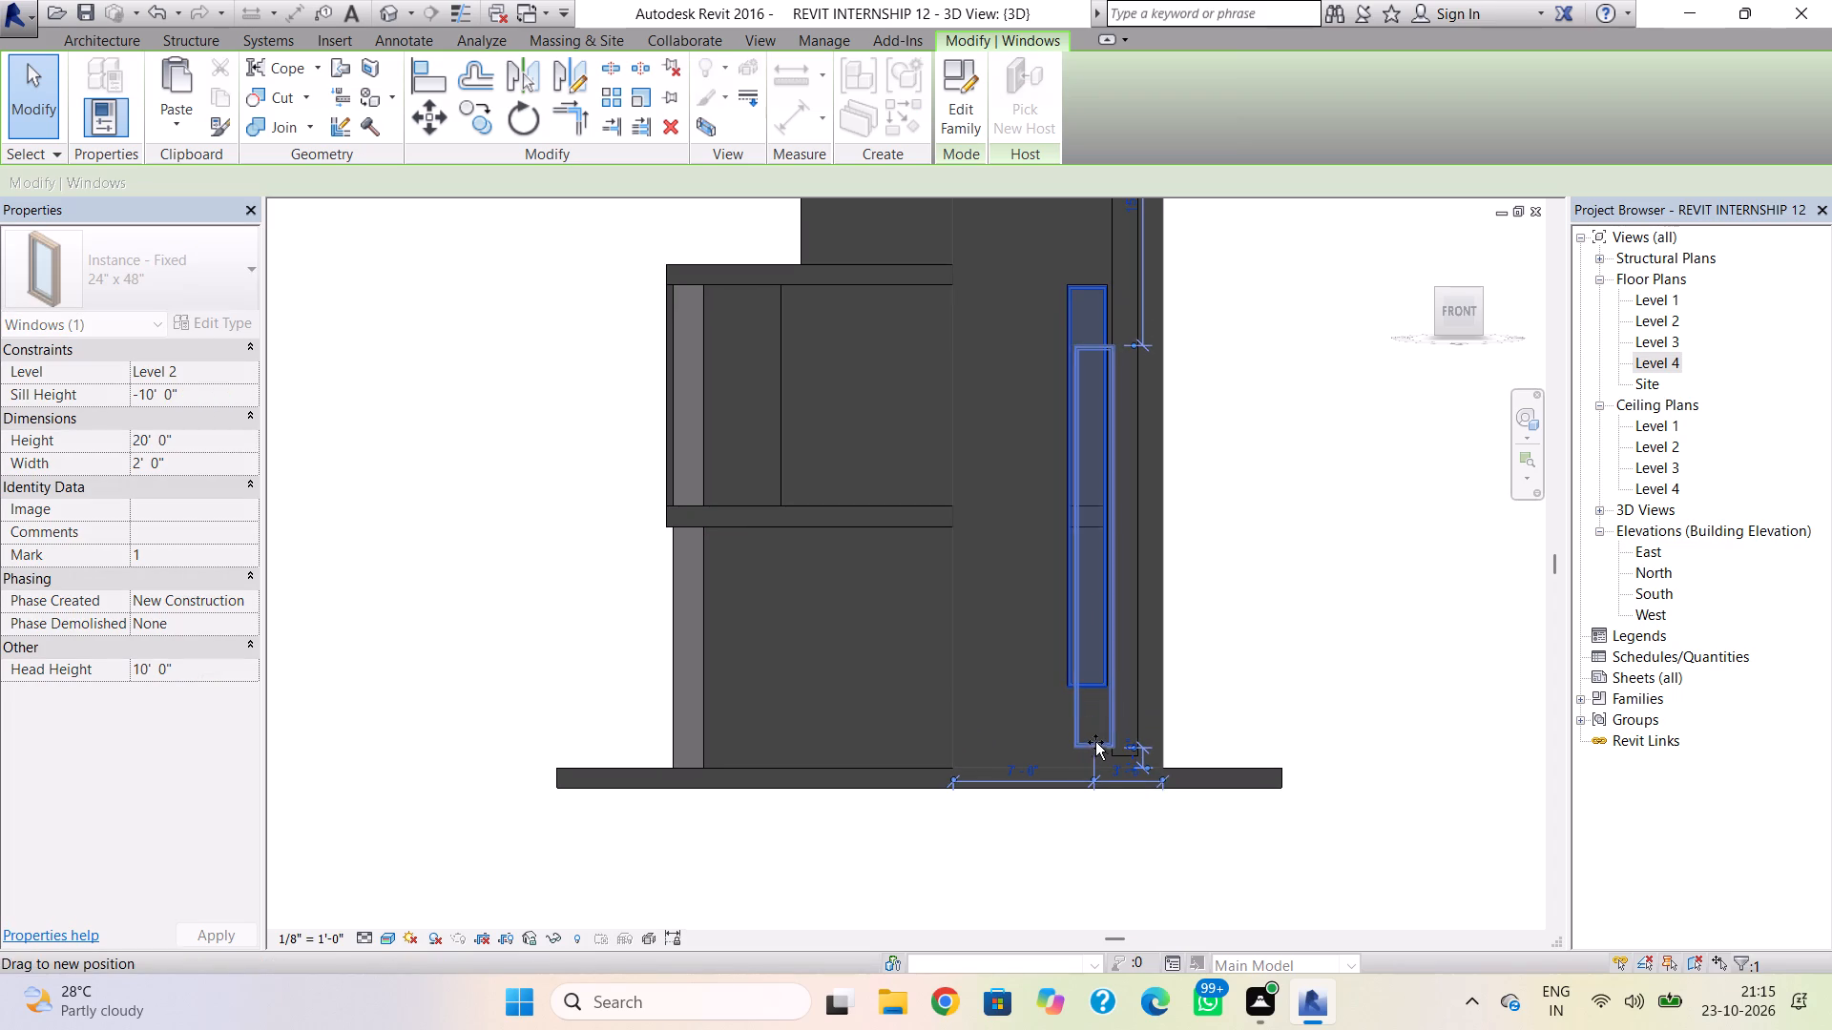
pyautogui.moveTo(1095, 742); pyautogui.dragTo(1096, 751)
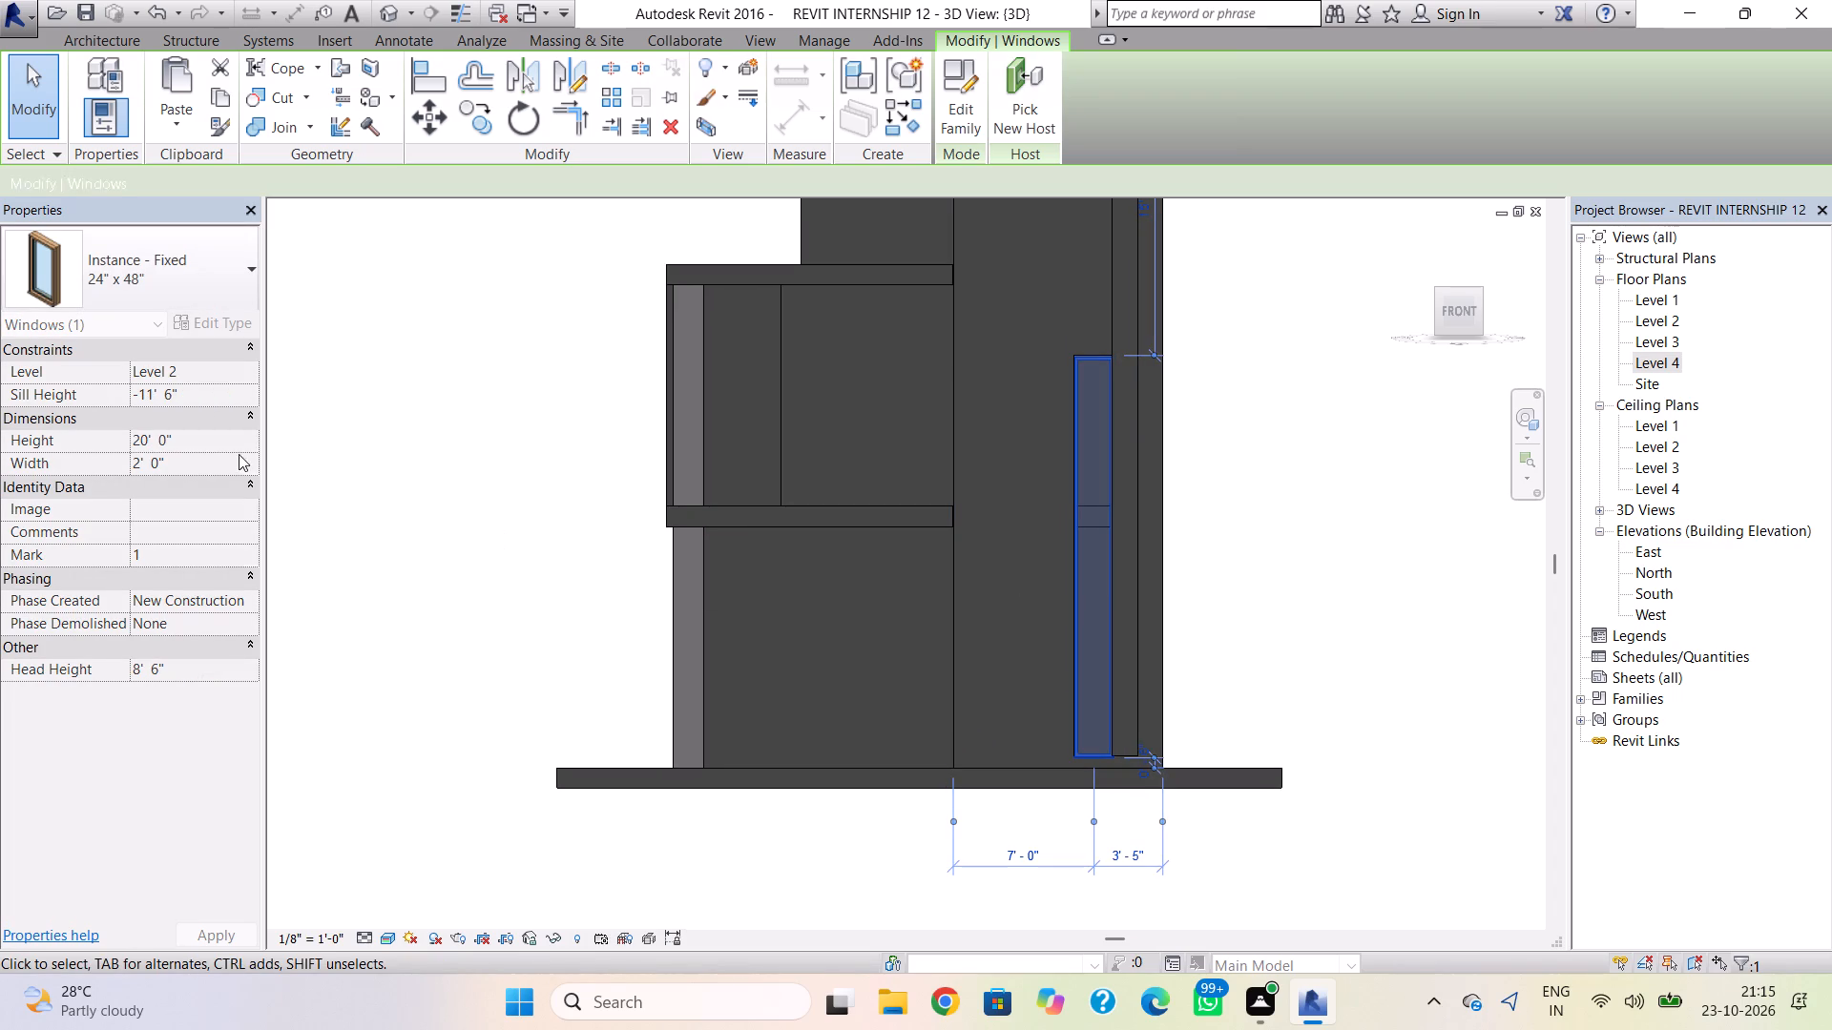
# Set the window's height to 30'.
pyautogui.click(217, 440)
pyautogui.write("30'")
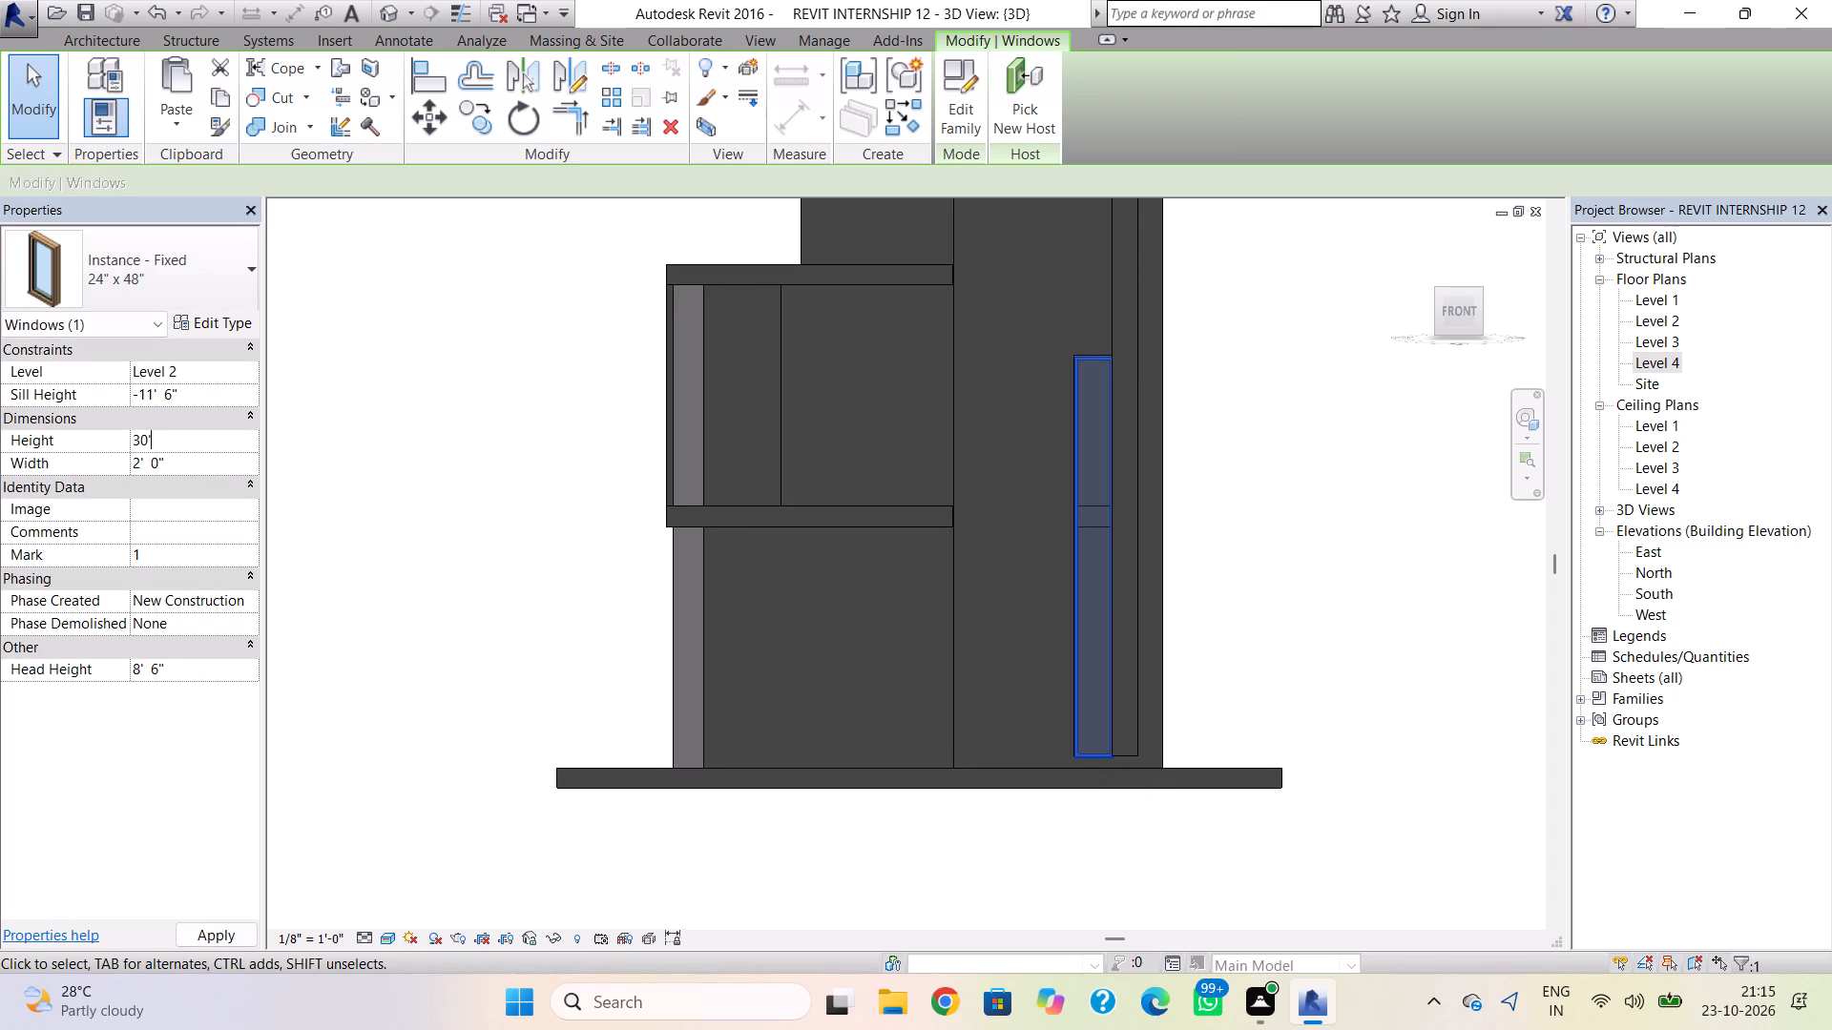
pyautogui.press('Return')
# Nudge the window up to a sill height of -9' 10" and slightly off the frame's leg, centred 3' 8" from the tower's edge.
pyautogui.scroll(-1, 585, 475)
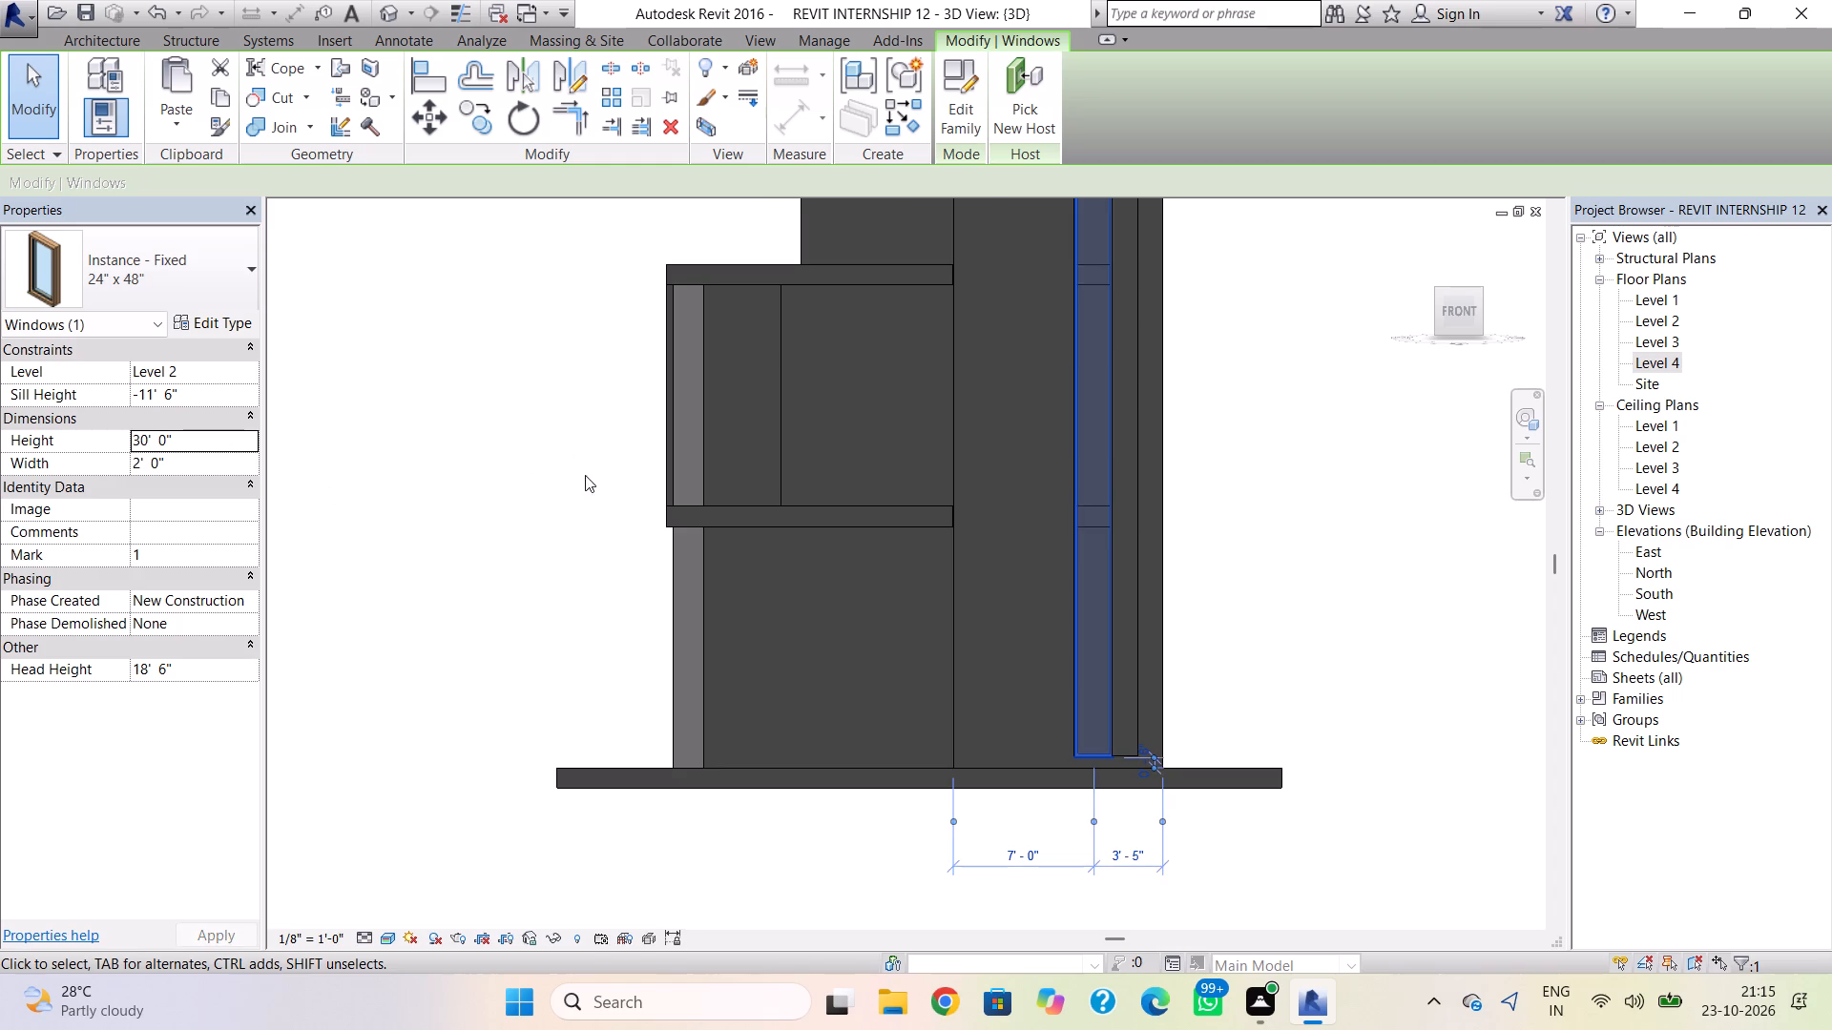
pyautogui.scroll(-2, 585, 475)
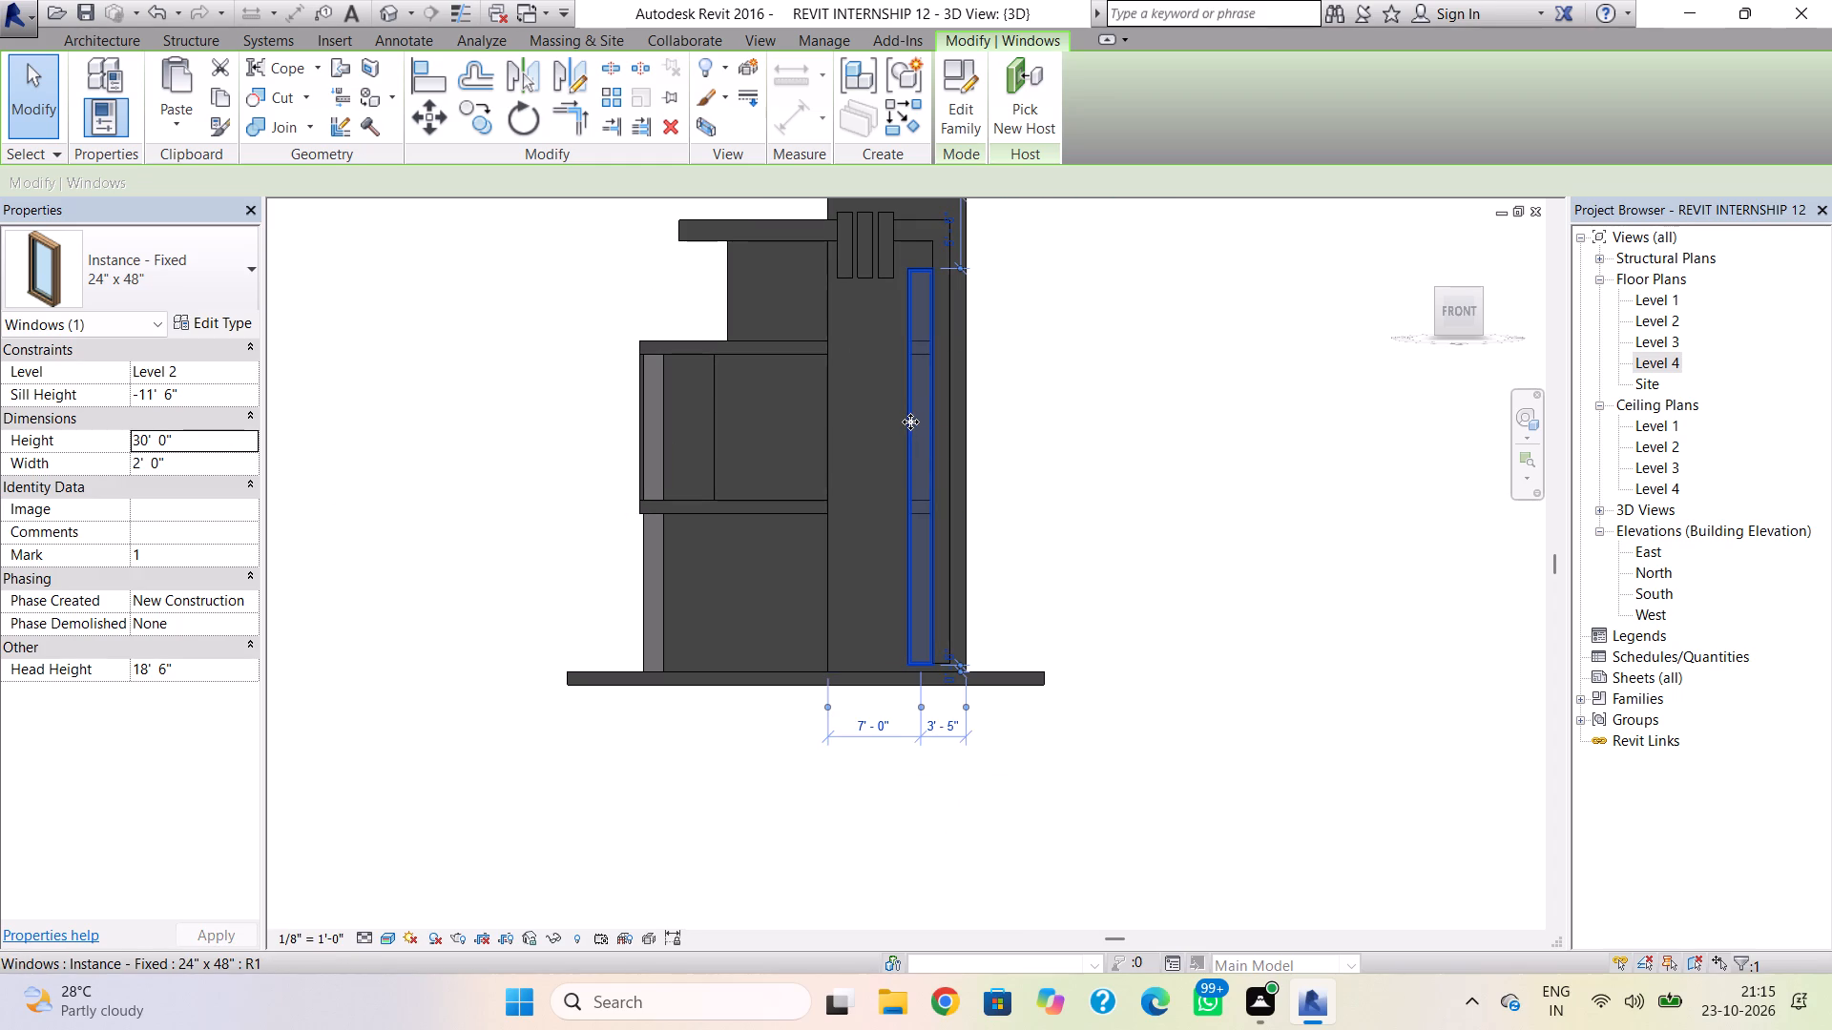
pyautogui.press('Left')
pyautogui.press('Up')
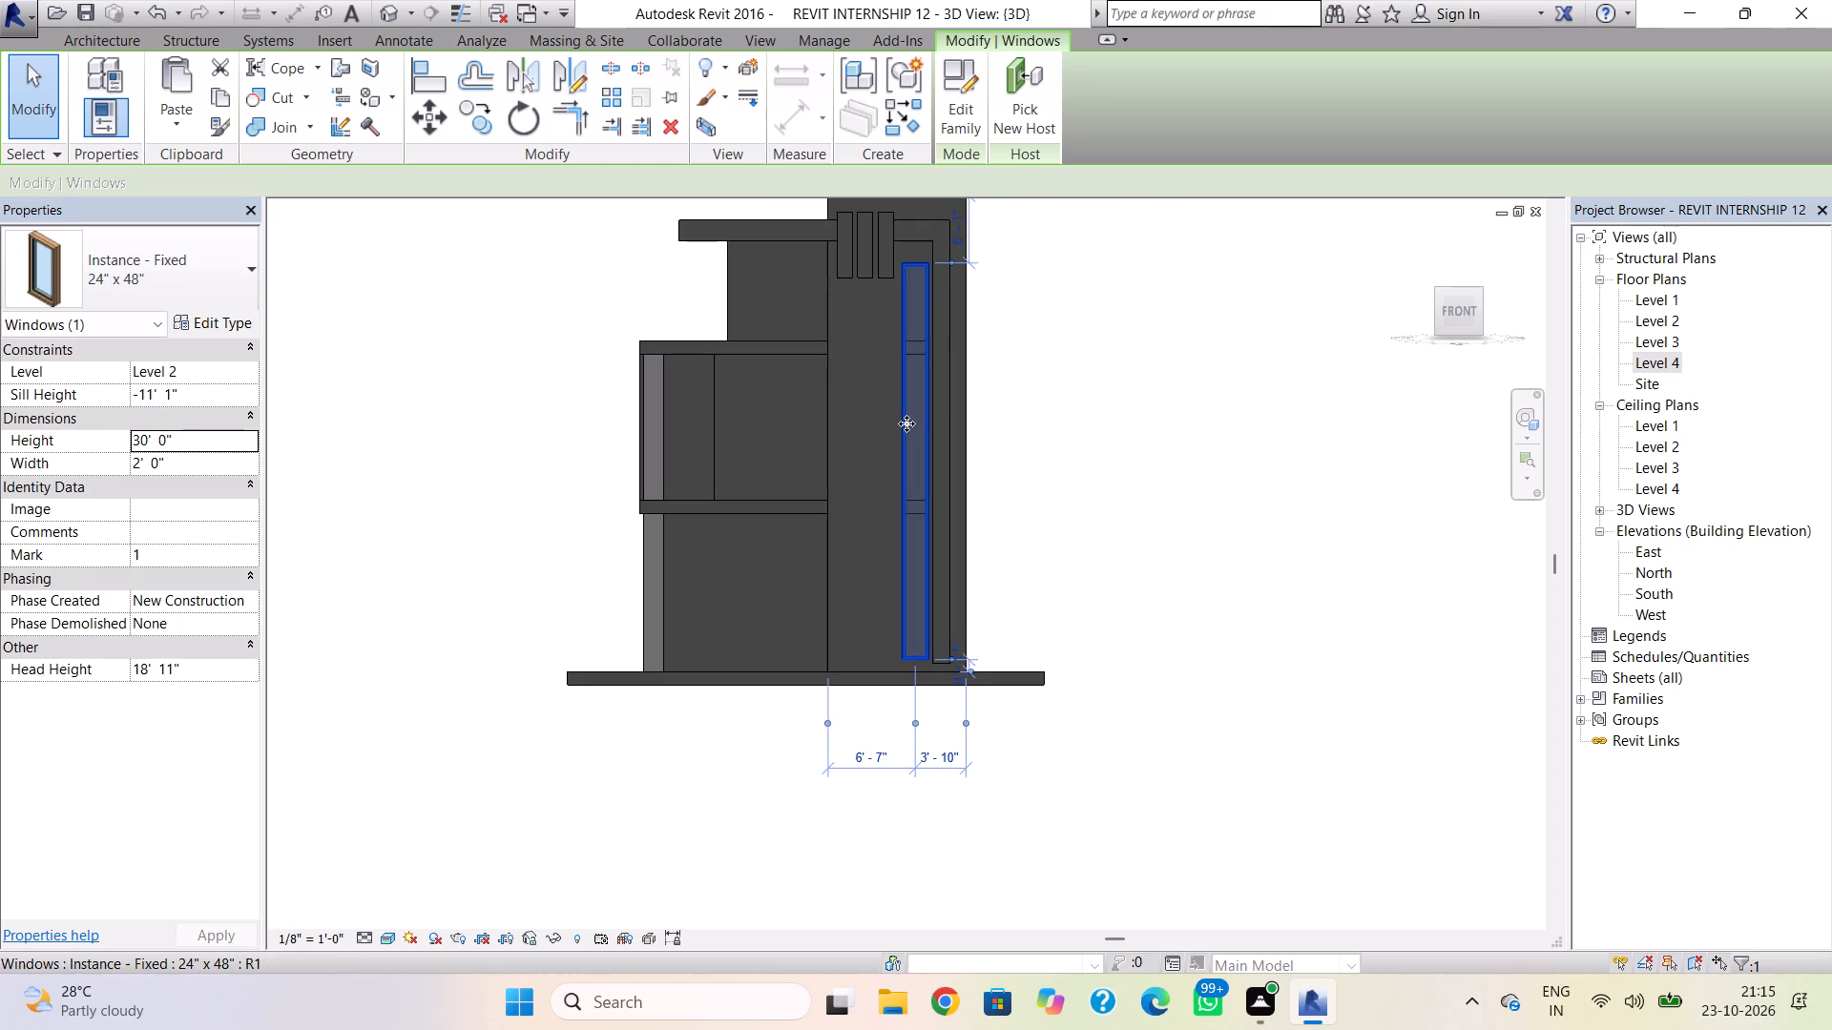
pyautogui.press('Up')
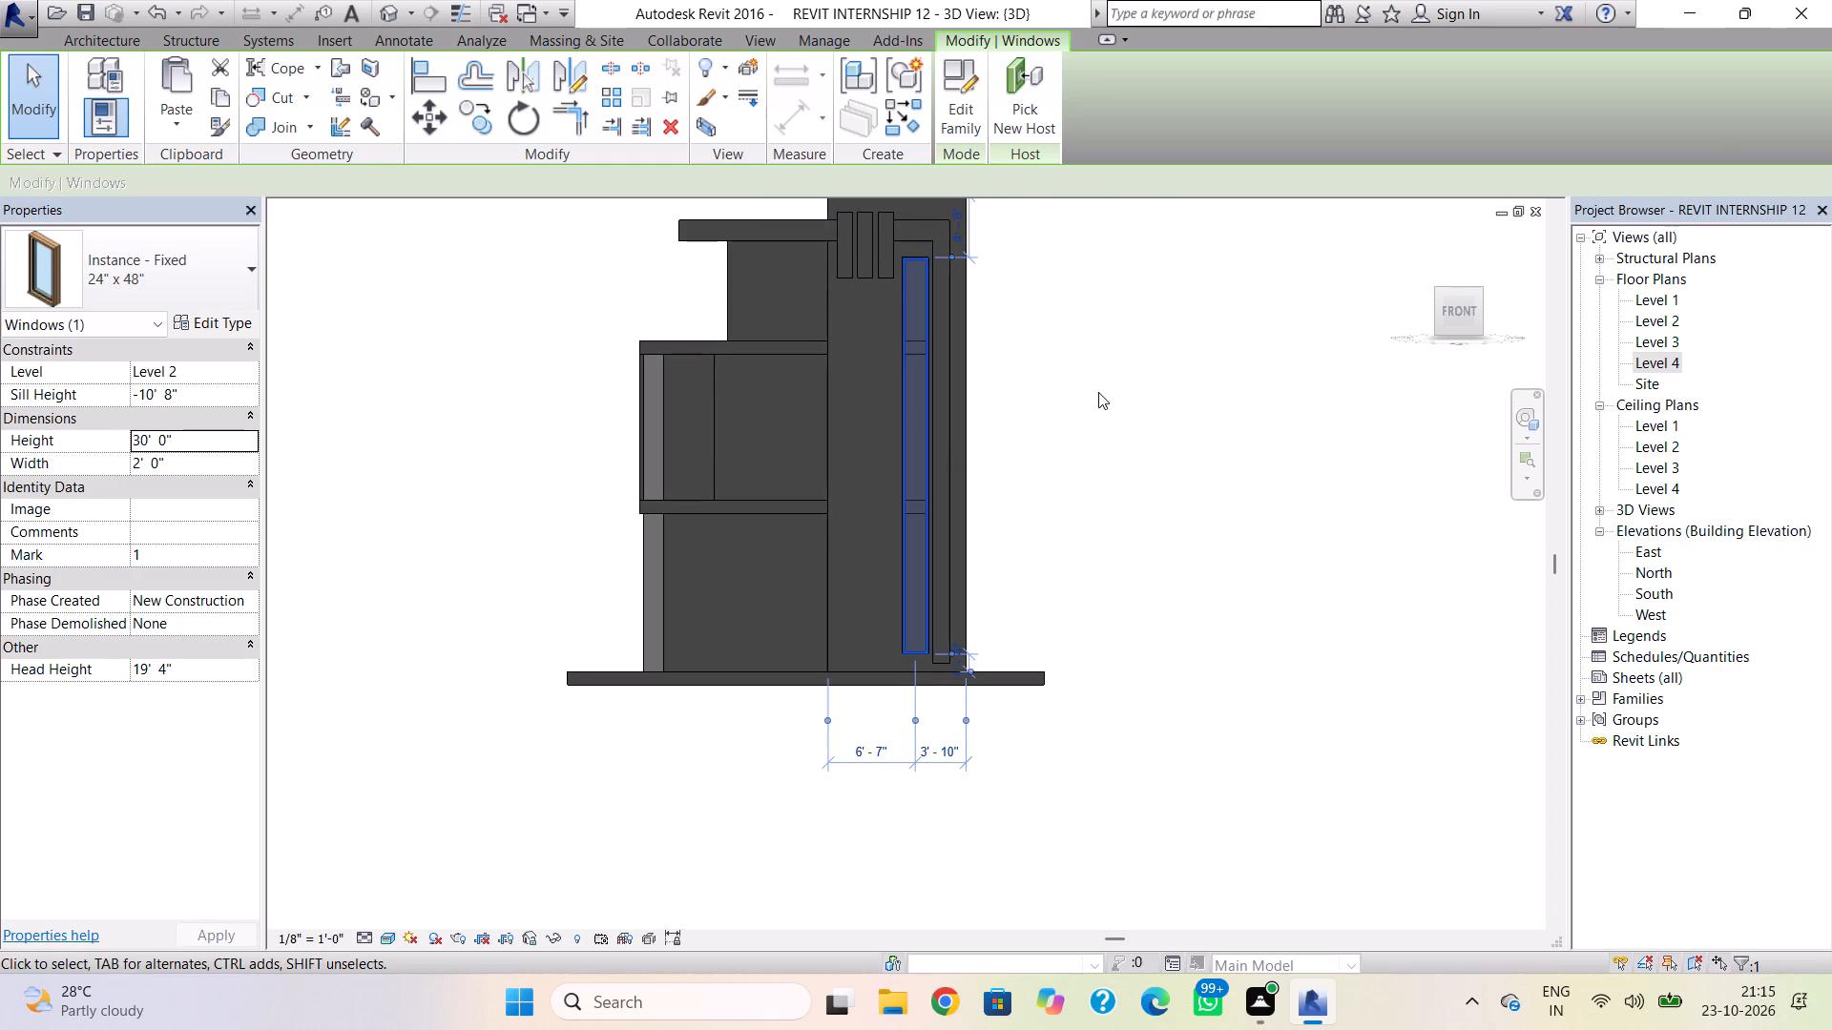
pyautogui.press('Up')
pyautogui.press('Up')
pyautogui.press('Left')
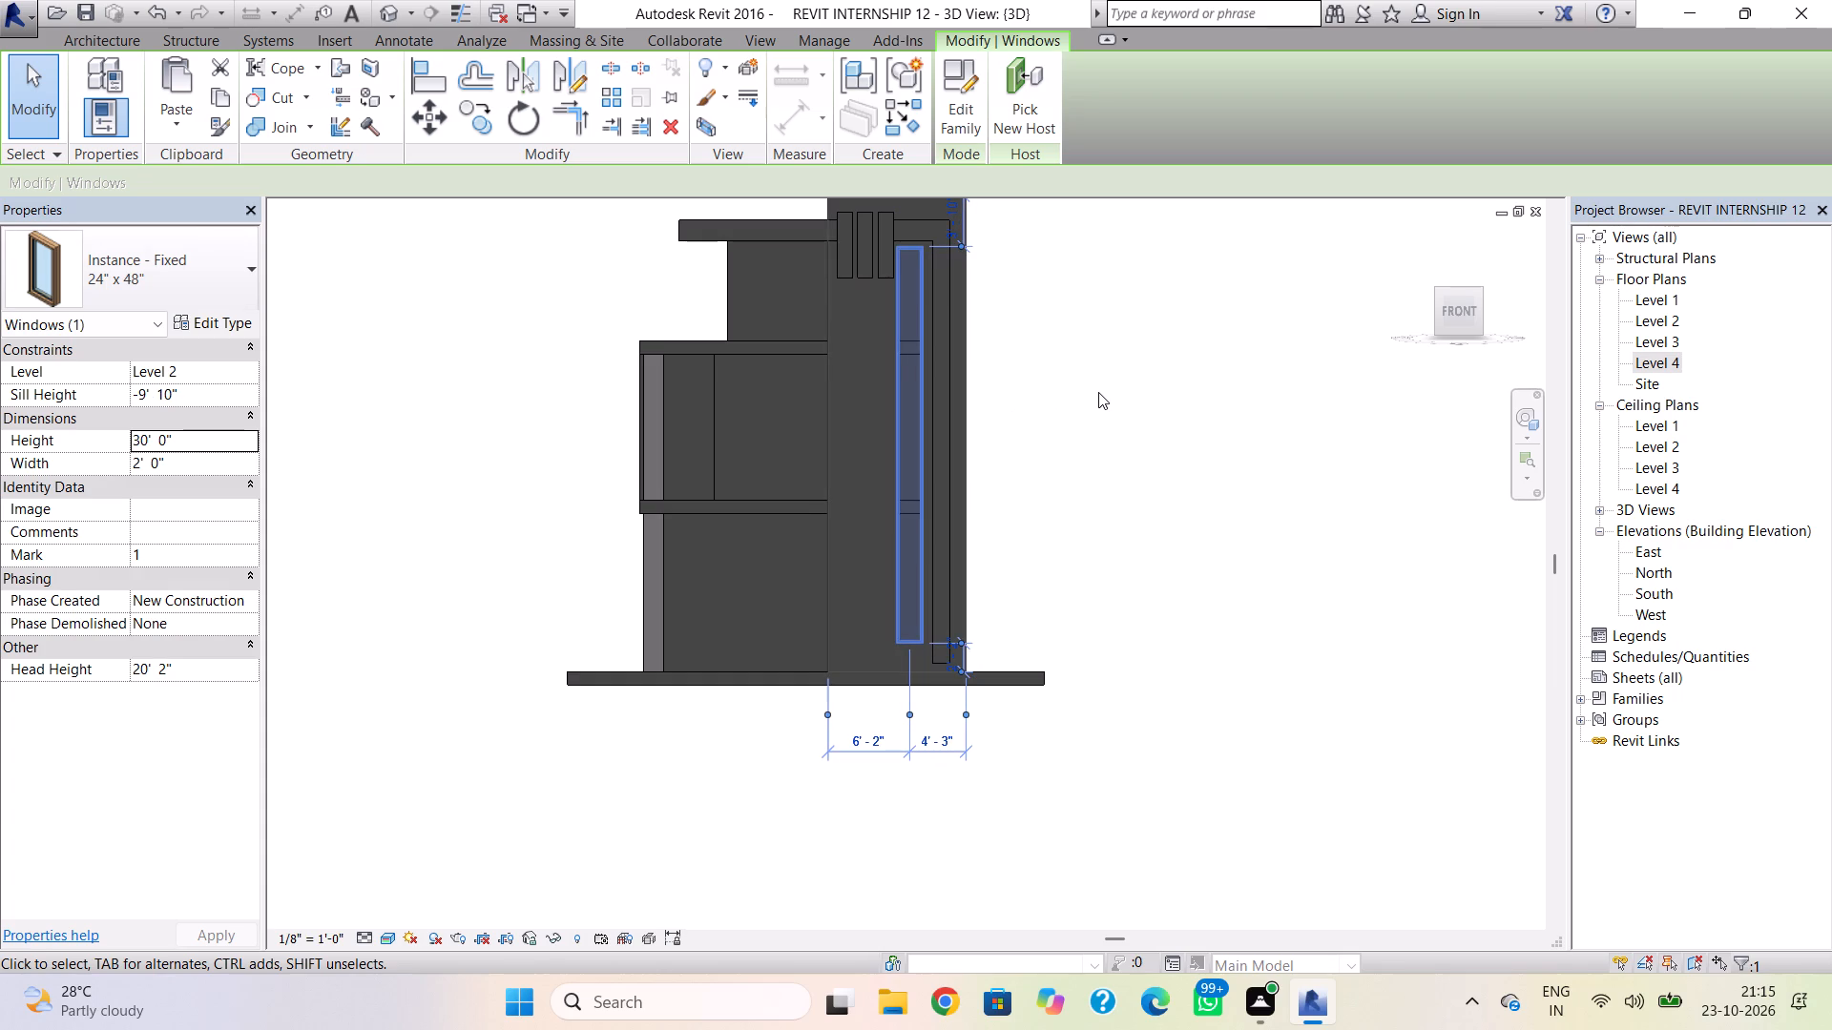
pyautogui.press('Right')
pyautogui.press('Right')
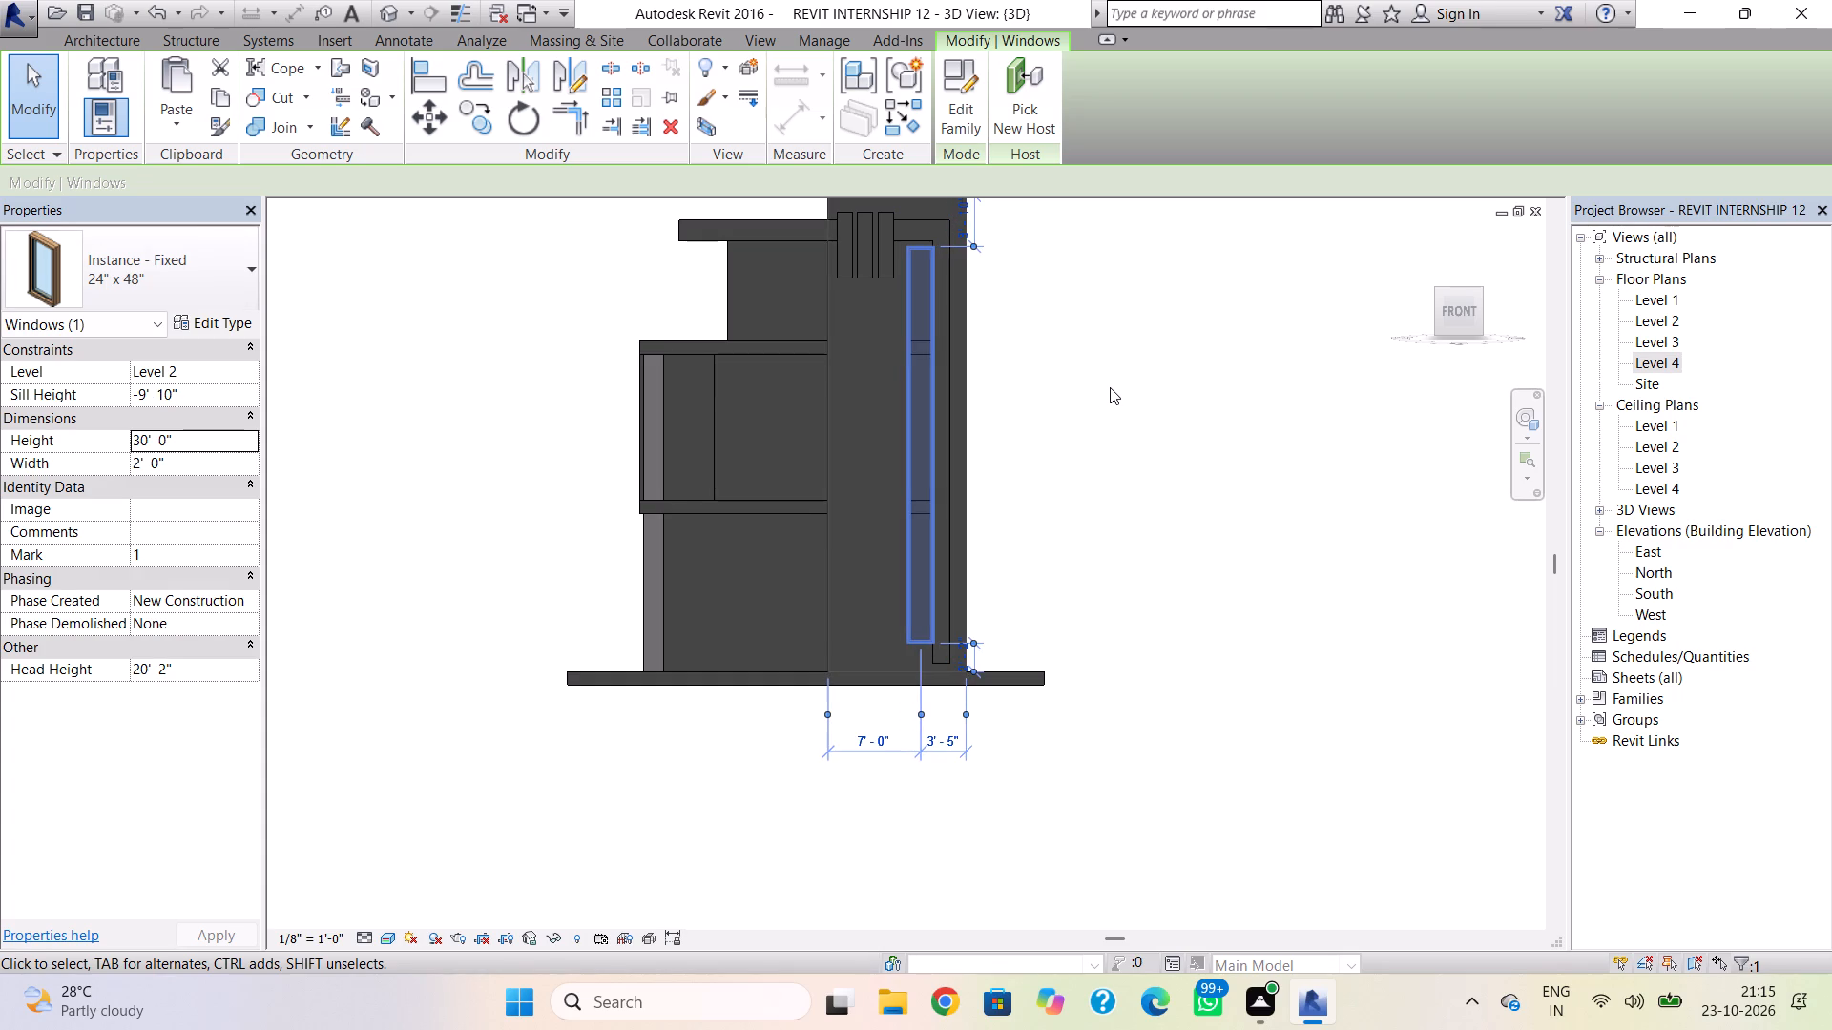
pyautogui.scroll(4, 993, 363)
pyautogui.press('Left')
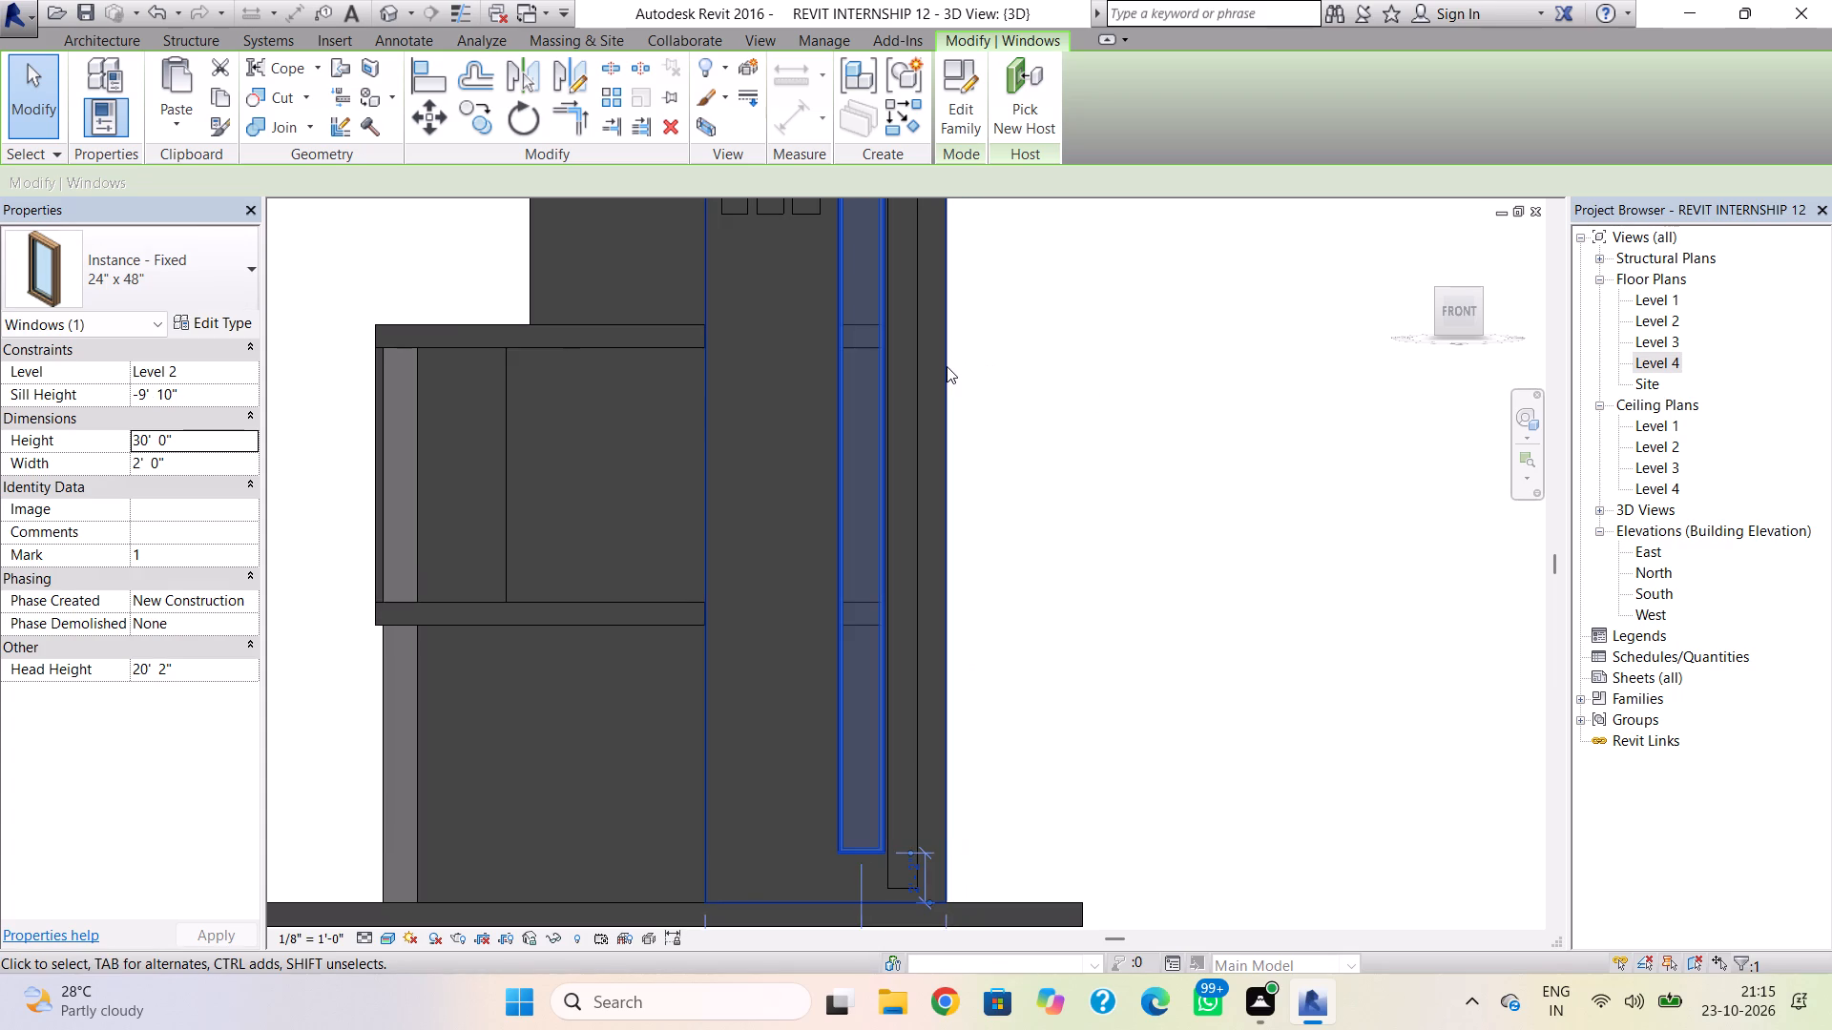
pyautogui.click(1124, 363)
pyautogui.scroll(-3, 918, 454)
pyautogui.moveTo(914, 471); pyautogui.dragTo(923, 486, button='middle')
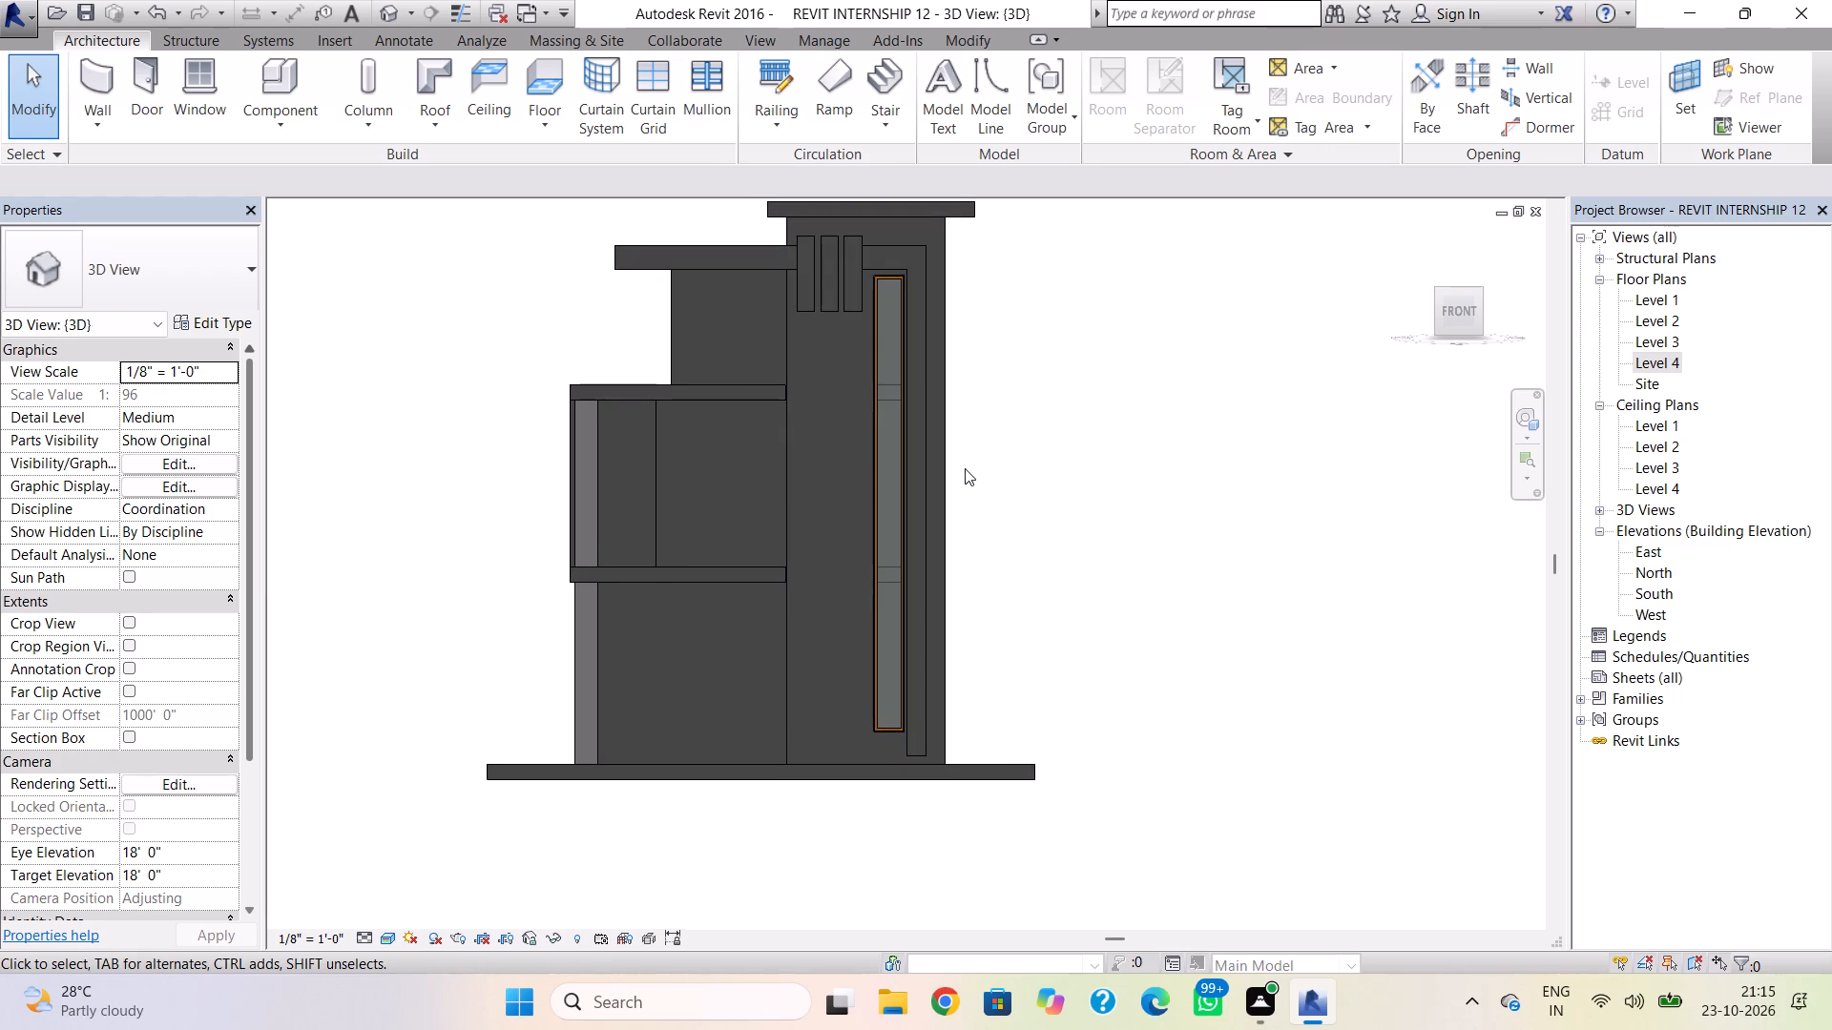
# Assign the Default Roof material to the sash of the window's 24" x 48" type.
pyautogui.click(893, 459)
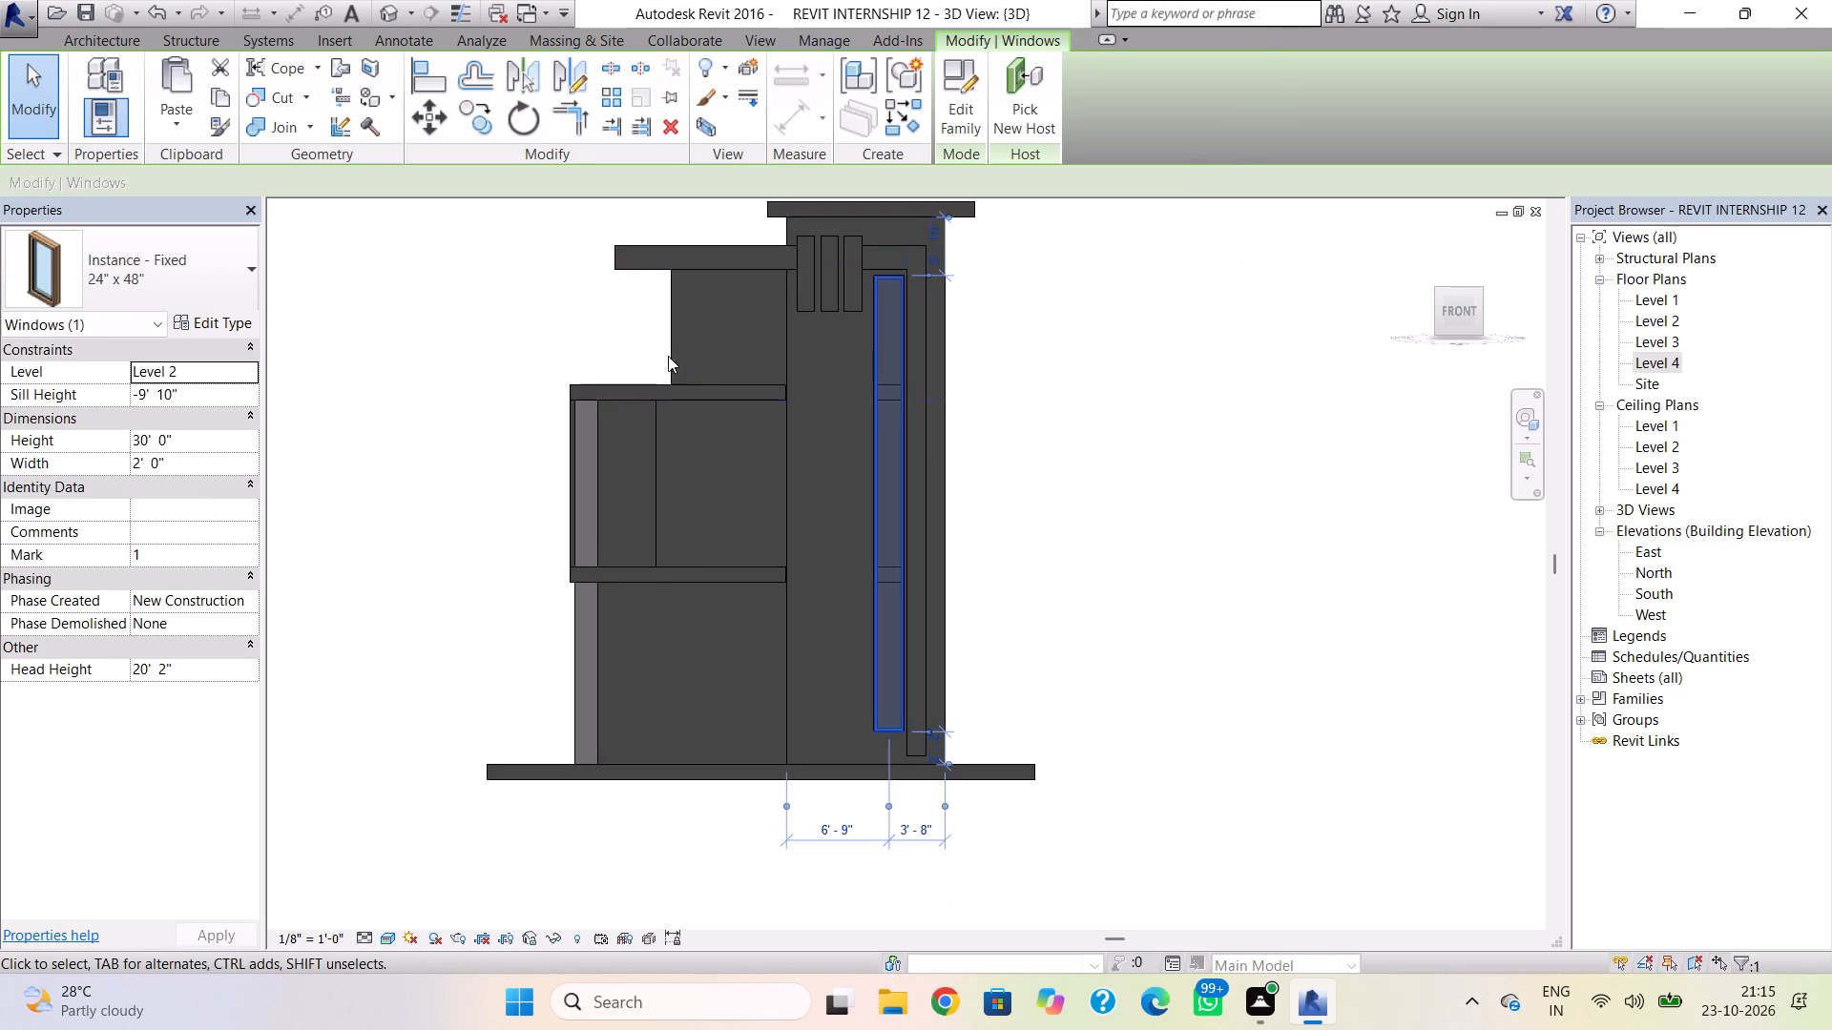
pyautogui.click(194, 328)
pyautogui.click(1036, 474)
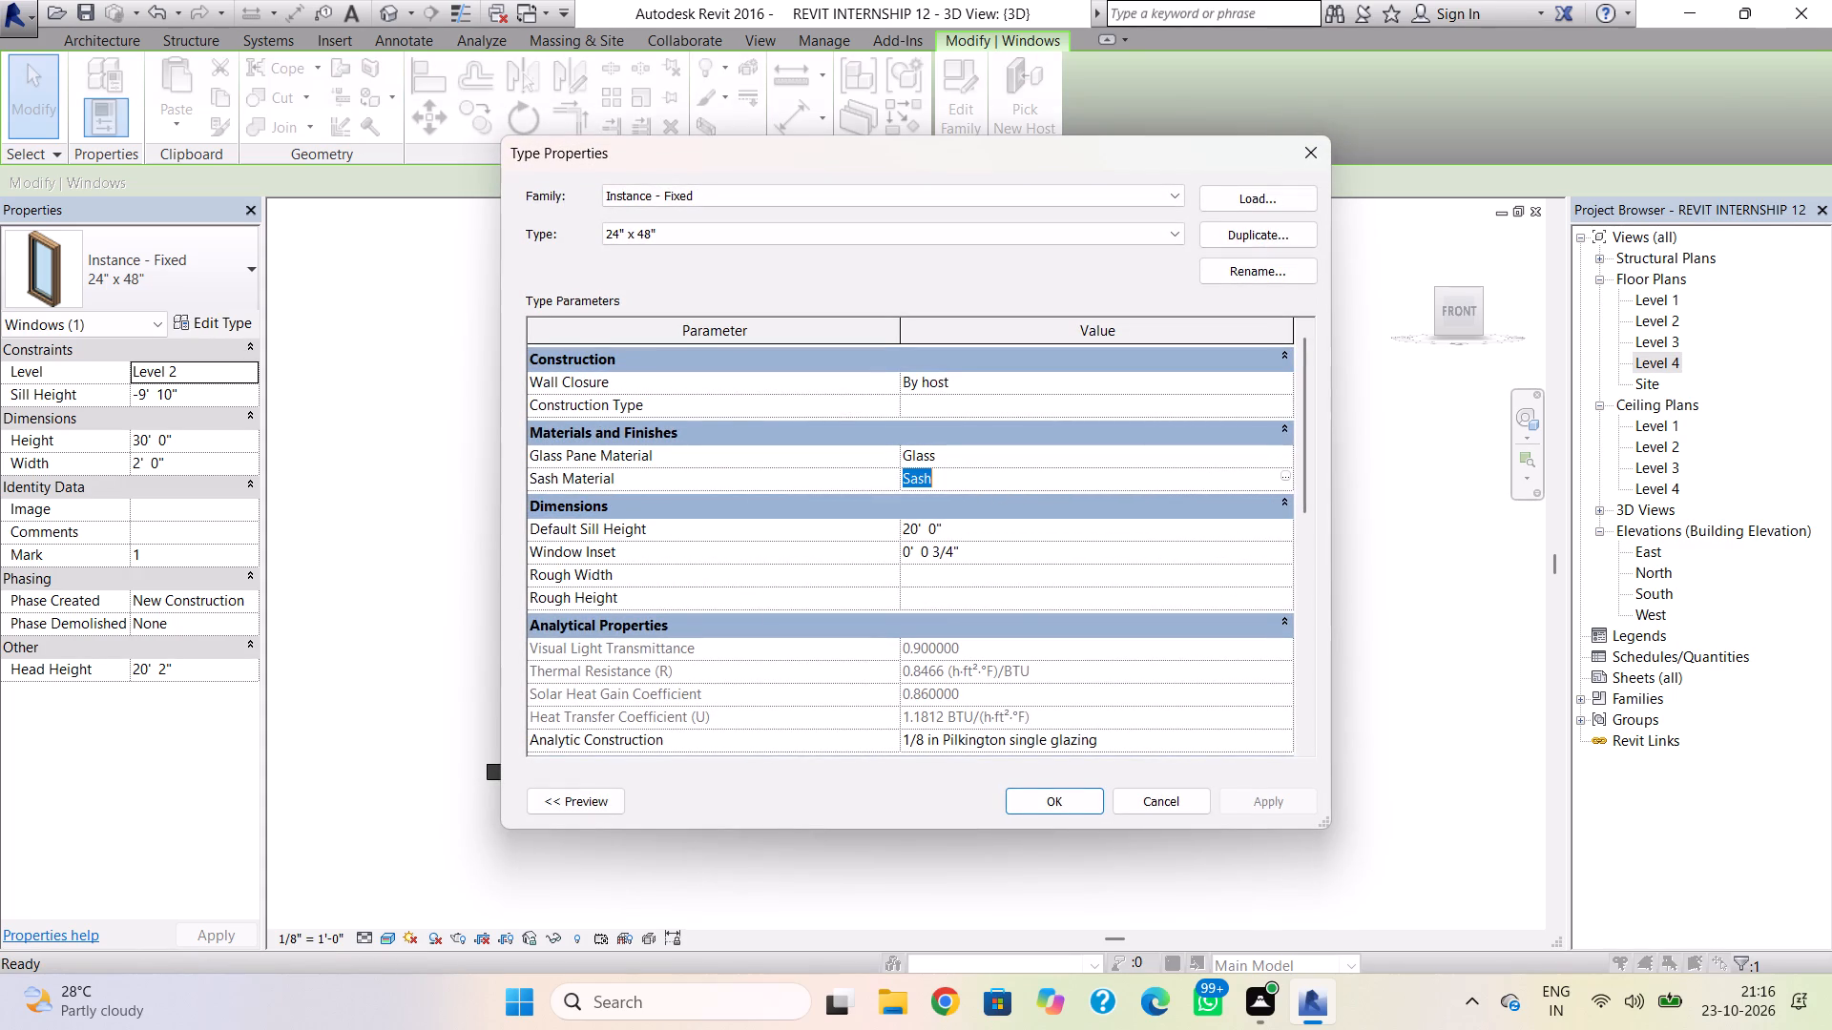
pyautogui.click(1284, 478)
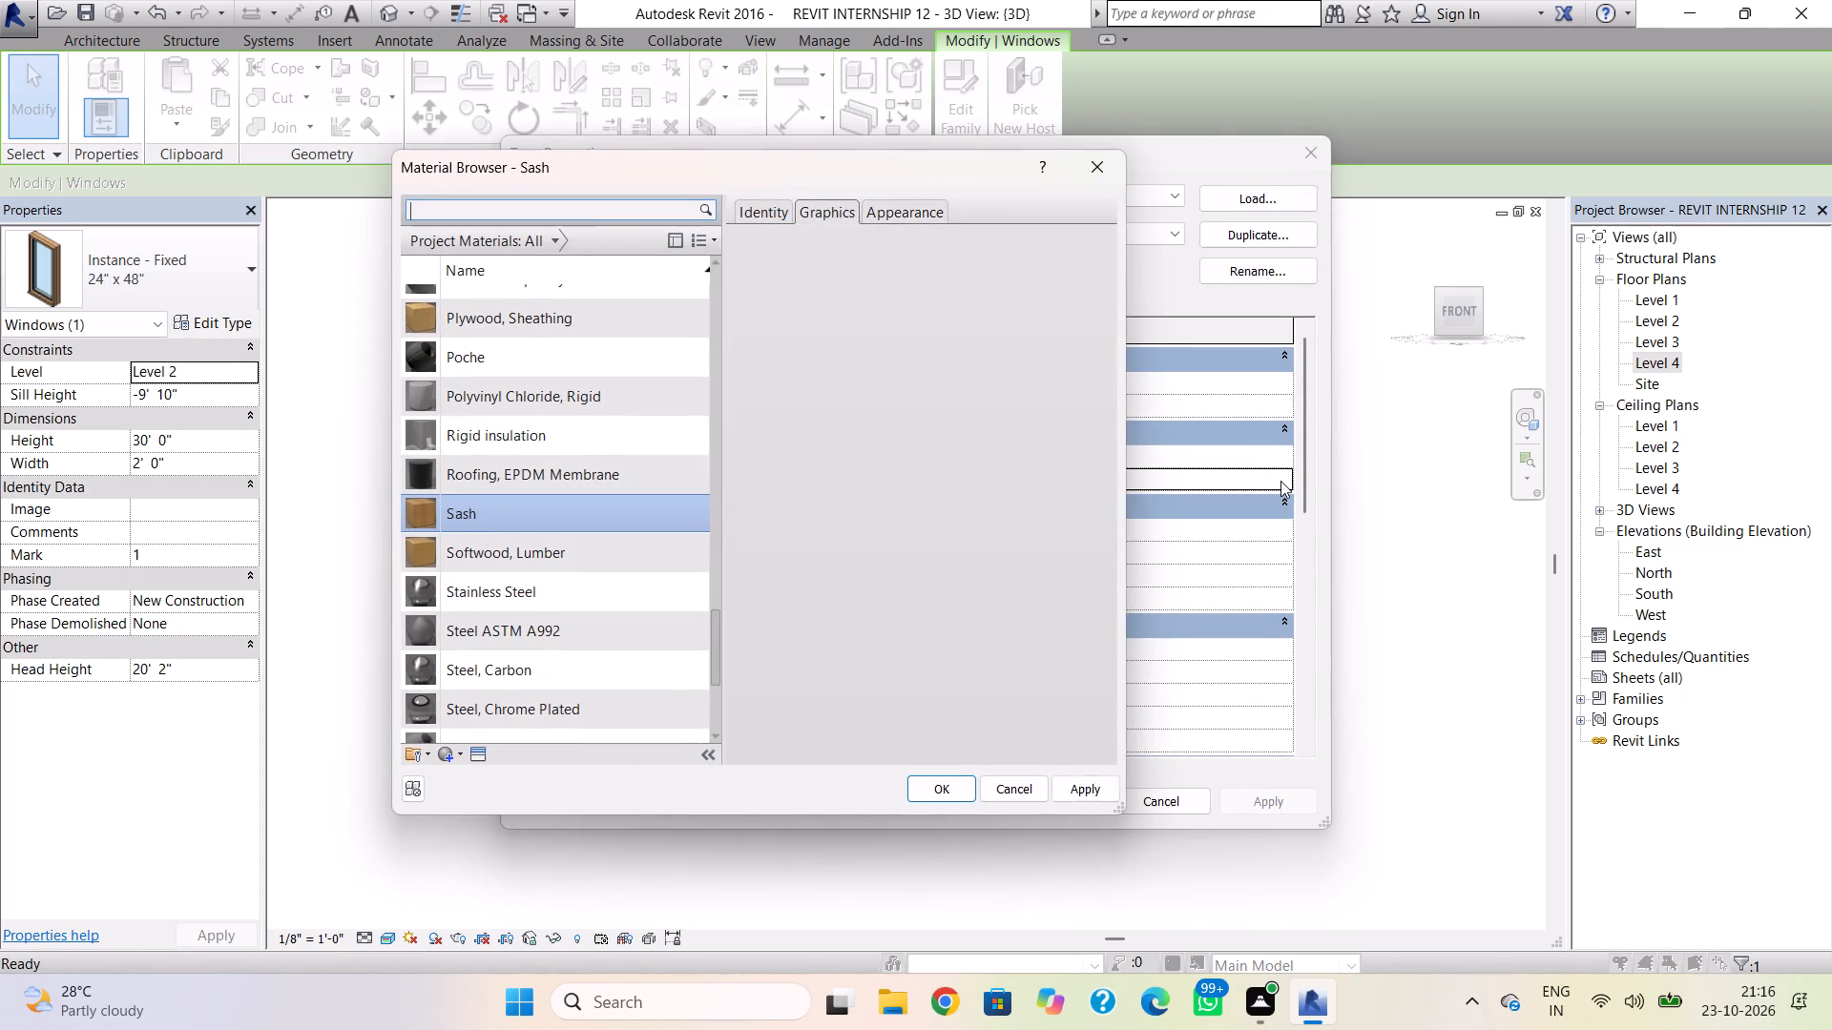
pyautogui.scroll(-2, 550, 536)
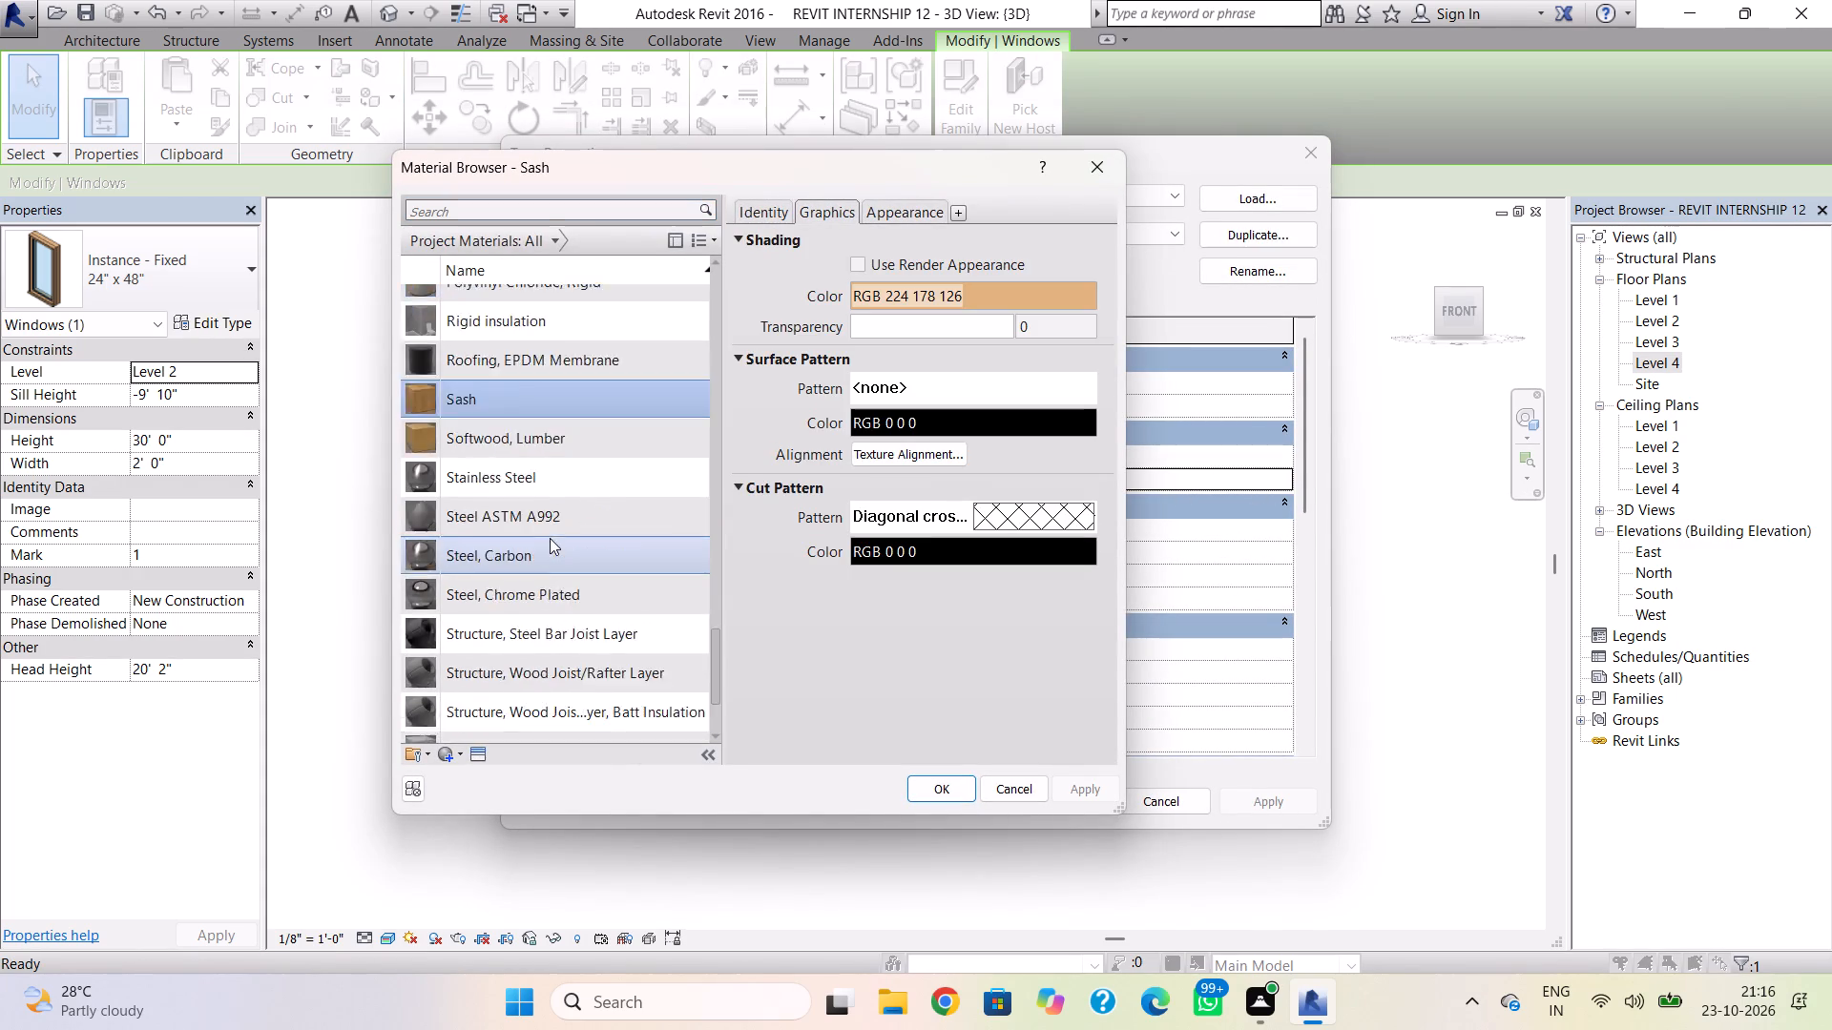
pyautogui.scroll(-12, 550, 538)
pyautogui.scroll(9, 546, 551)
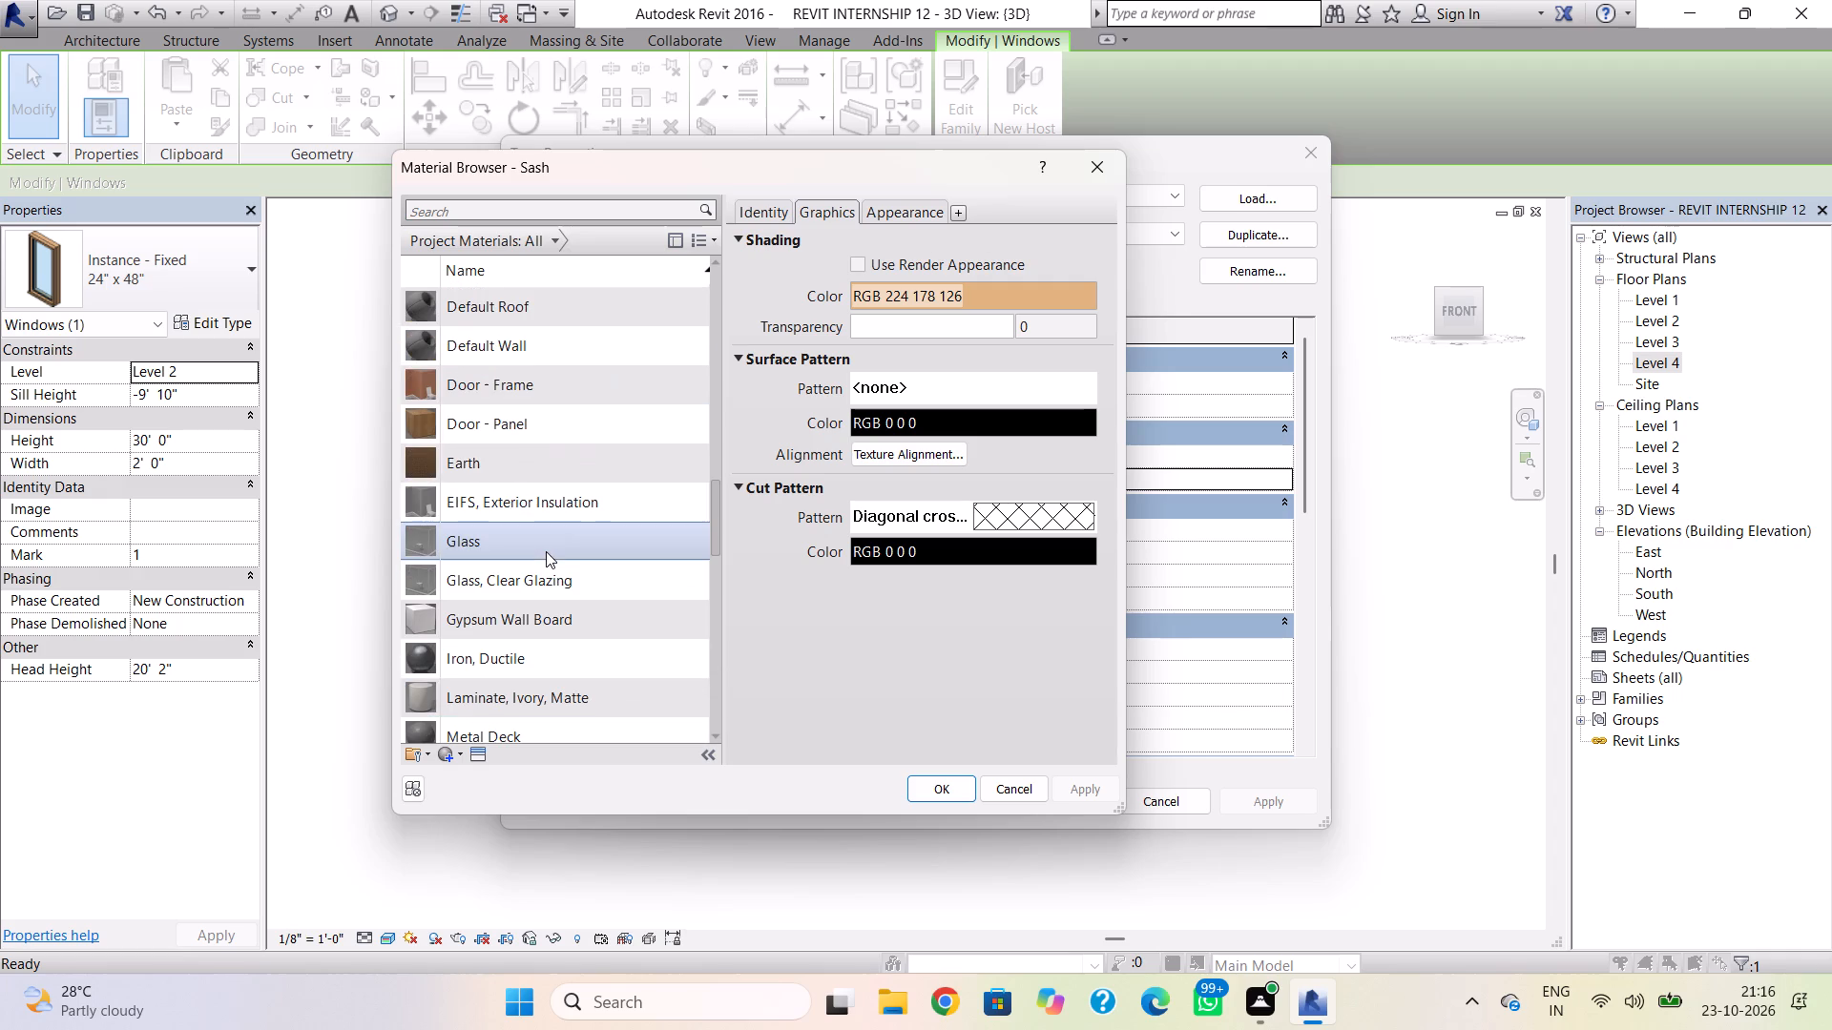
pyautogui.click(571, 323)
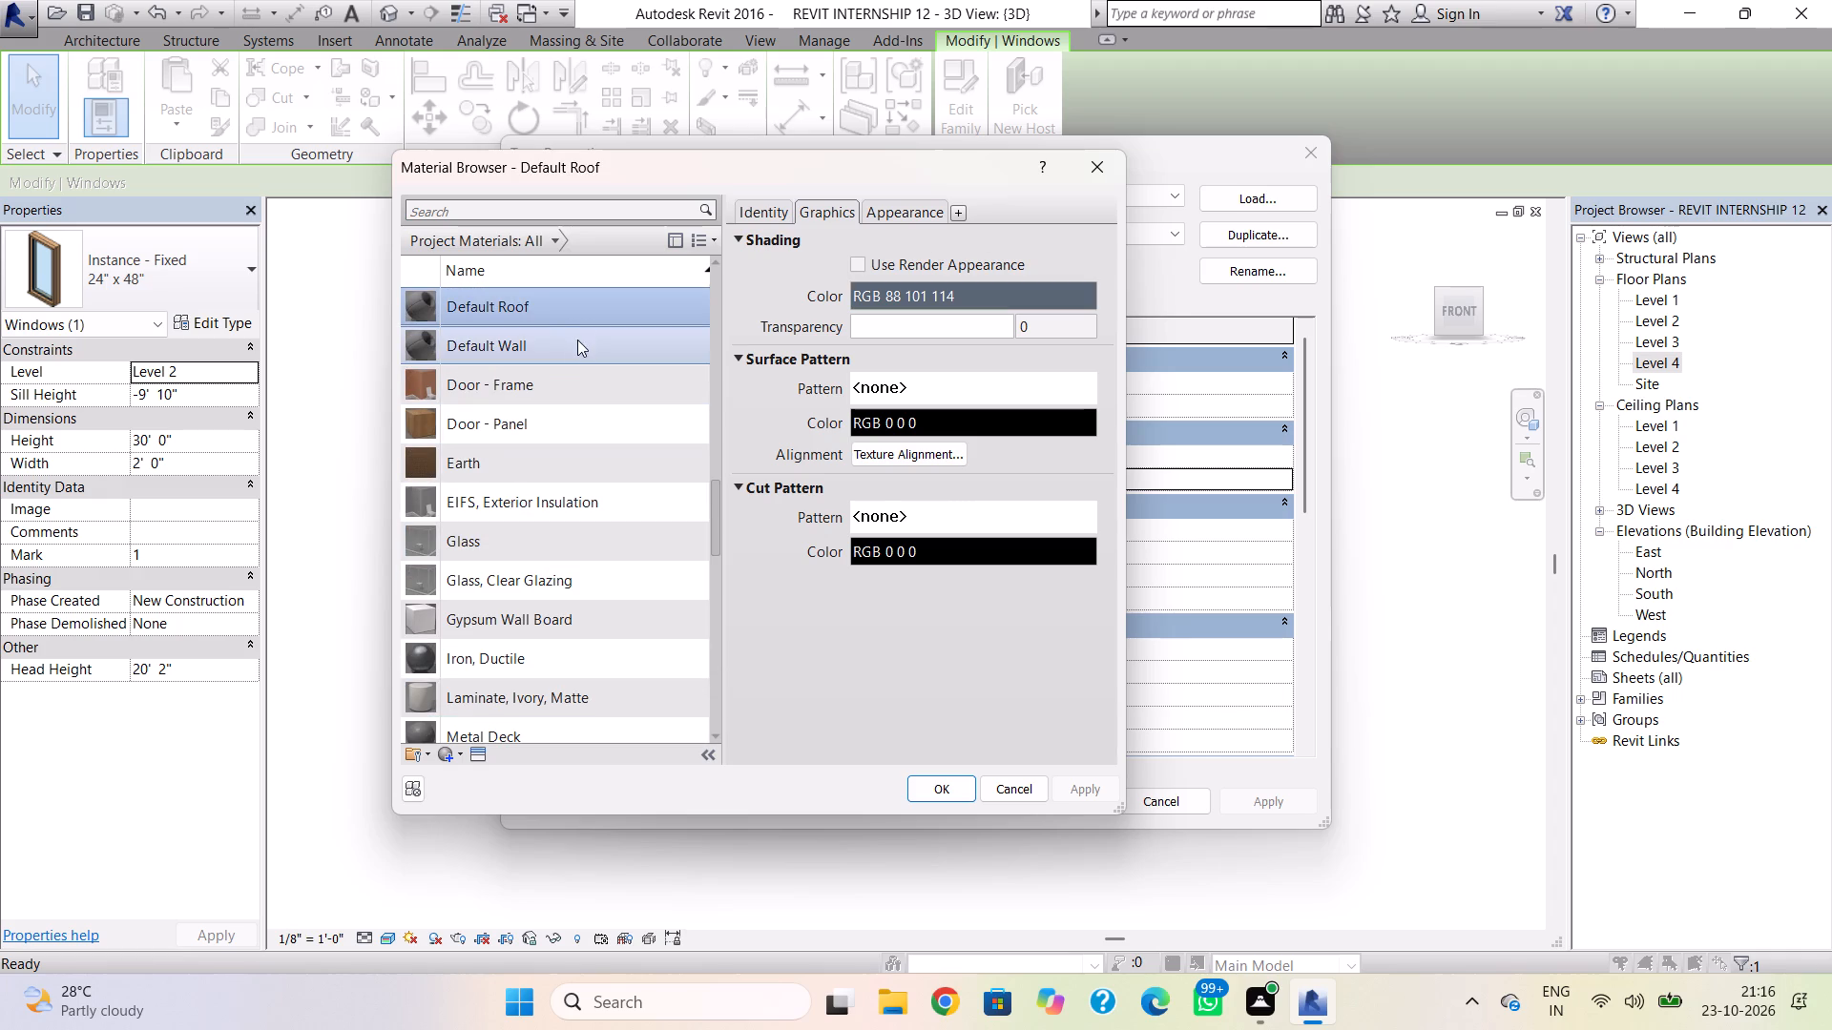
pyautogui.click(909, 785)
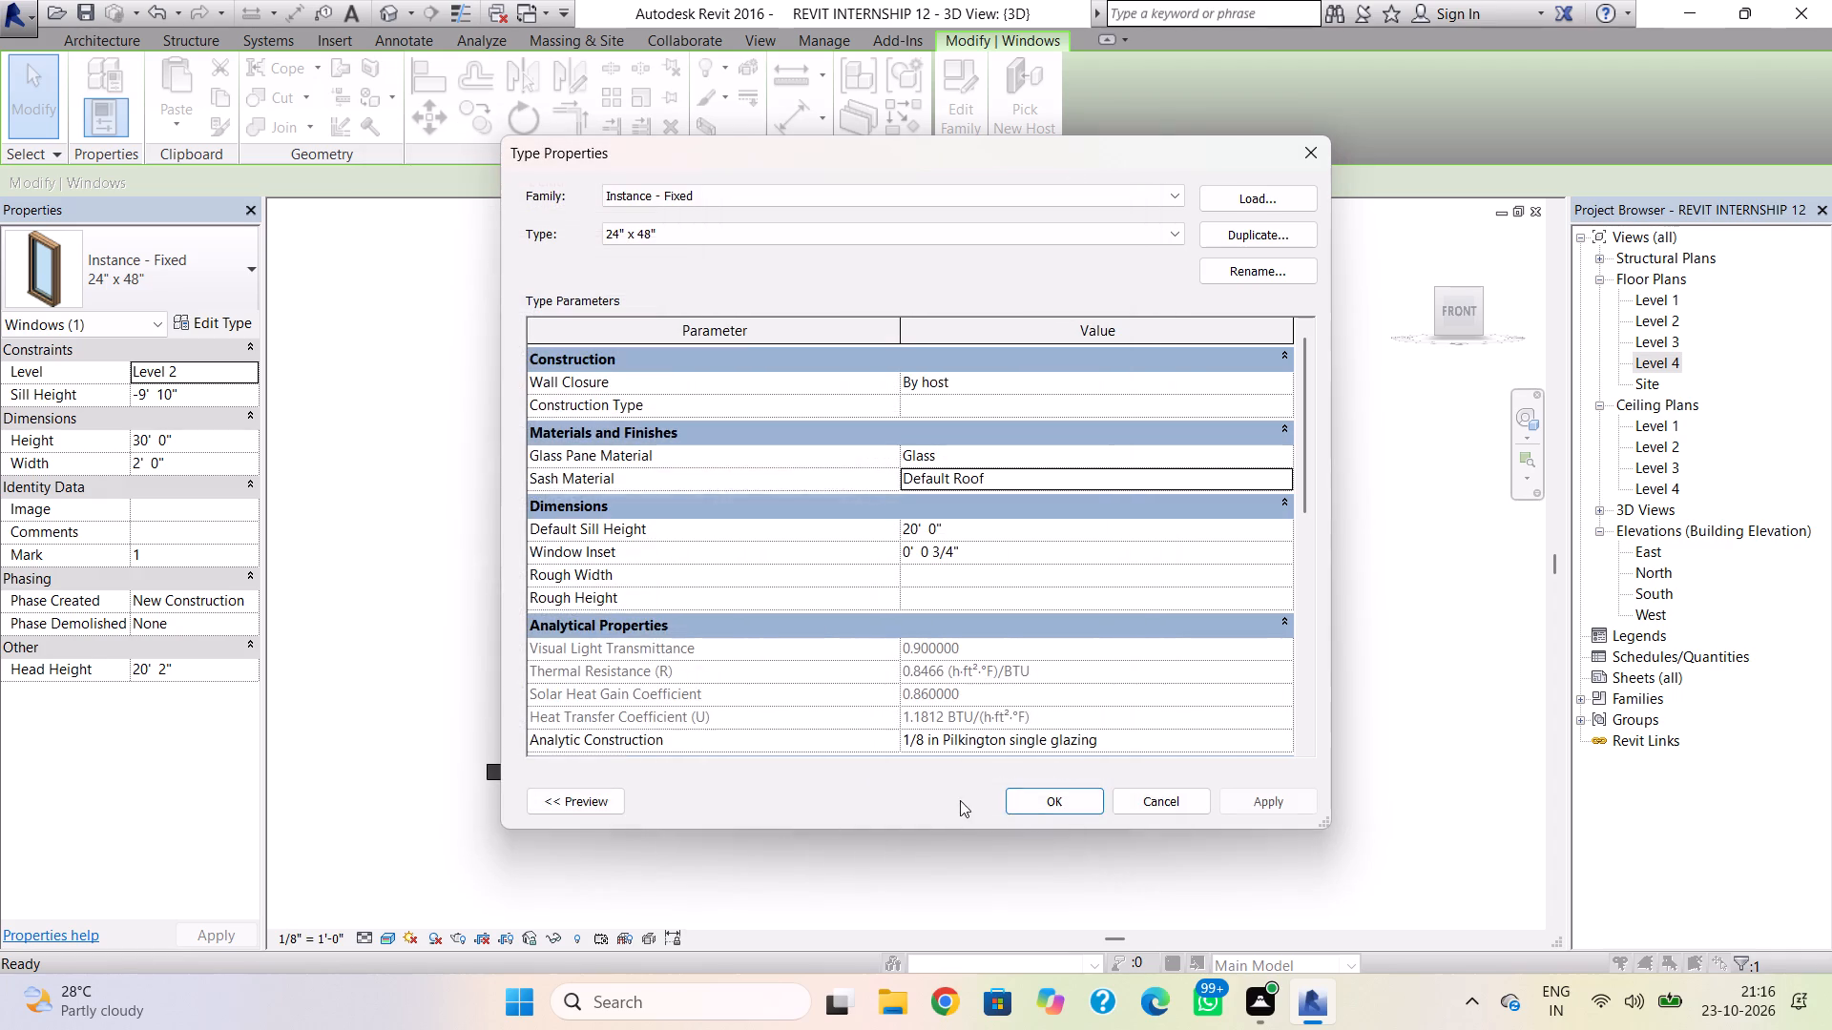
pyautogui.click(1024, 808)
pyautogui.press('Escape')
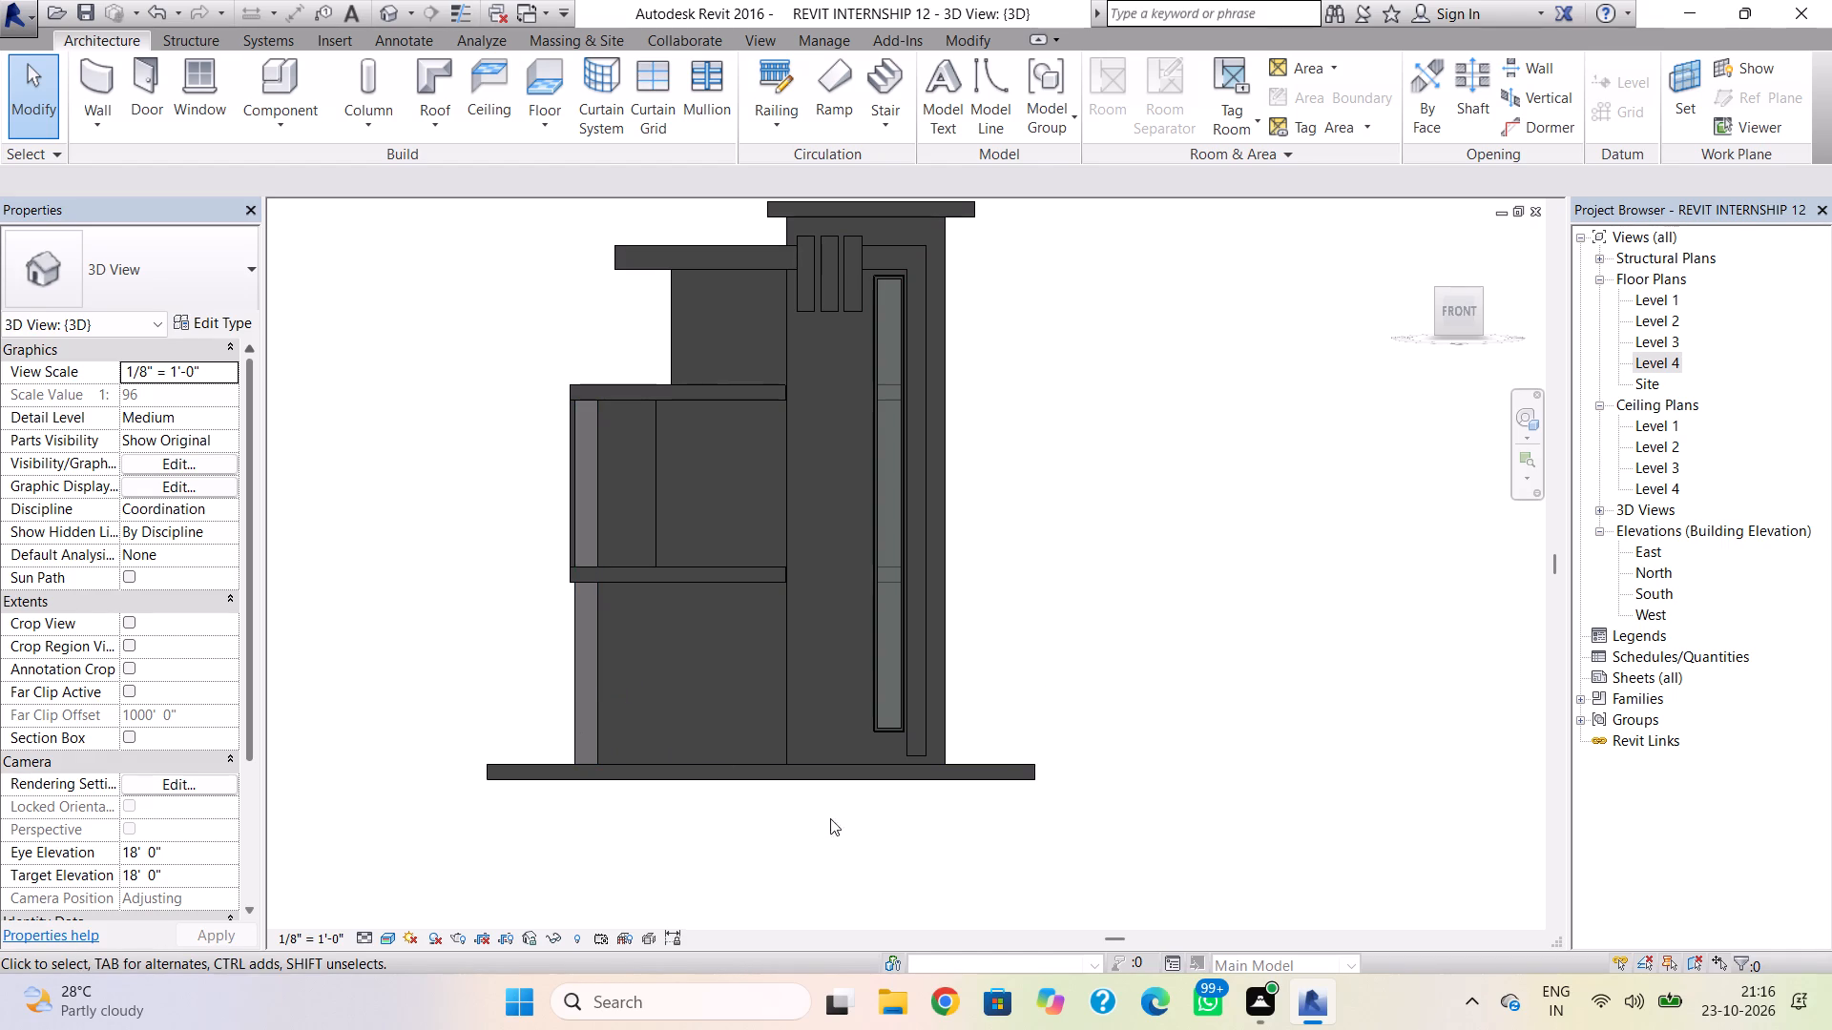
# Nudge the window down to a sill height of -11' 2", nearly level with the foot of the frame's leg.
pyautogui.click(879, 728)
pyautogui.press('Down')
pyautogui.press('Down')
pyautogui.press('Down')
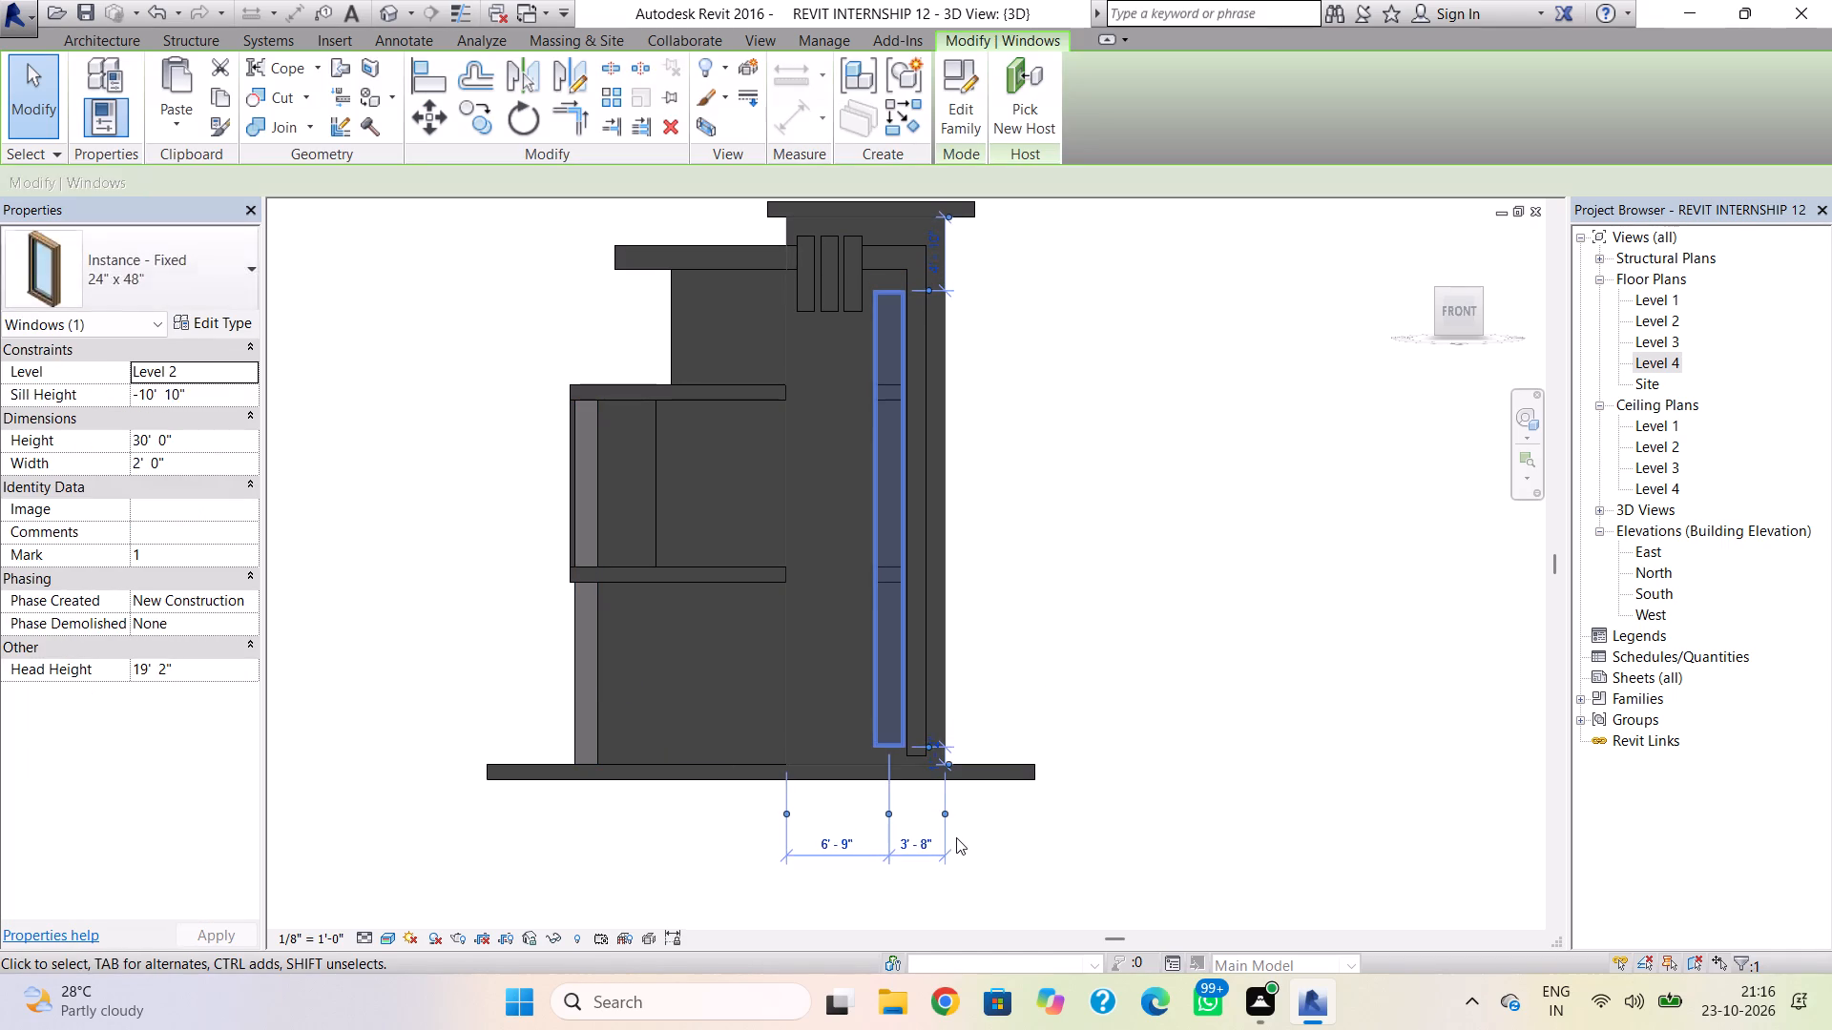
pyautogui.press('Down')
pyautogui.press('Down')
pyautogui.press('Up')
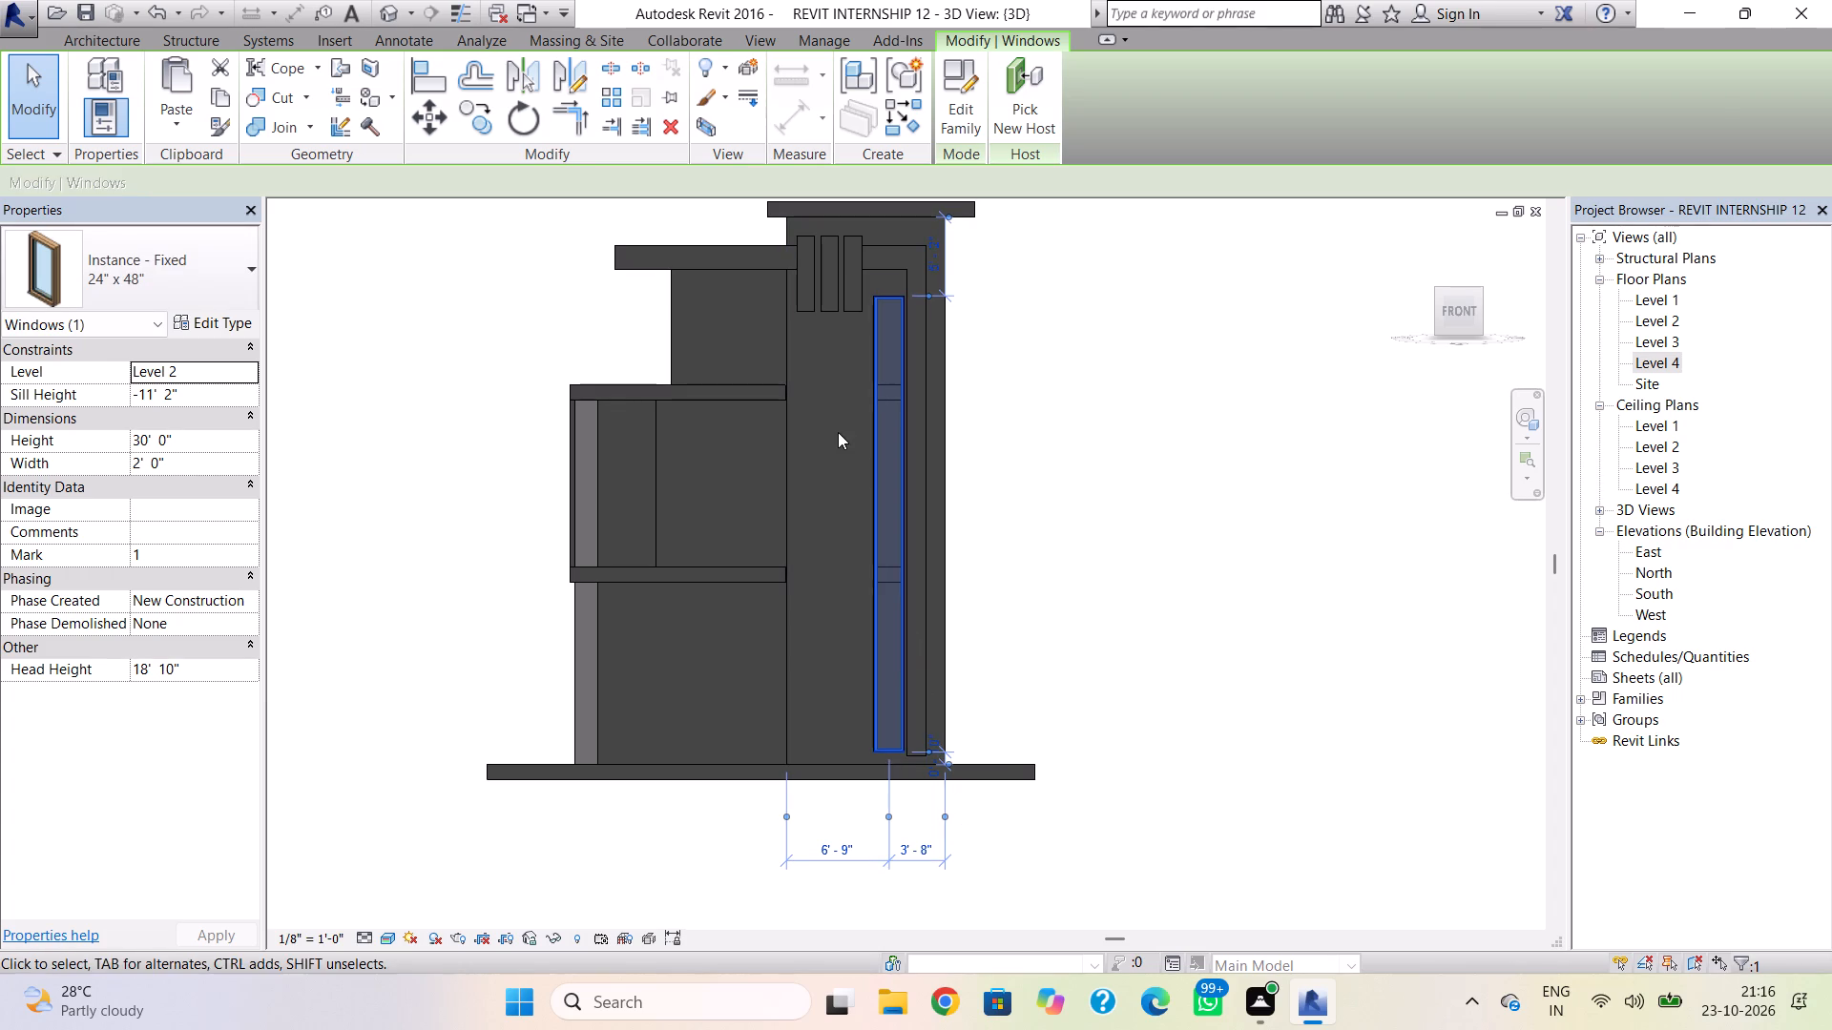
# Reshape the in-place frame's three vertical strips into narrower, equal widths, closing the second and third up toward the first with small even gaps.
pyautogui.click(813, 282)
pyautogui.scroll(7, 801, 297)
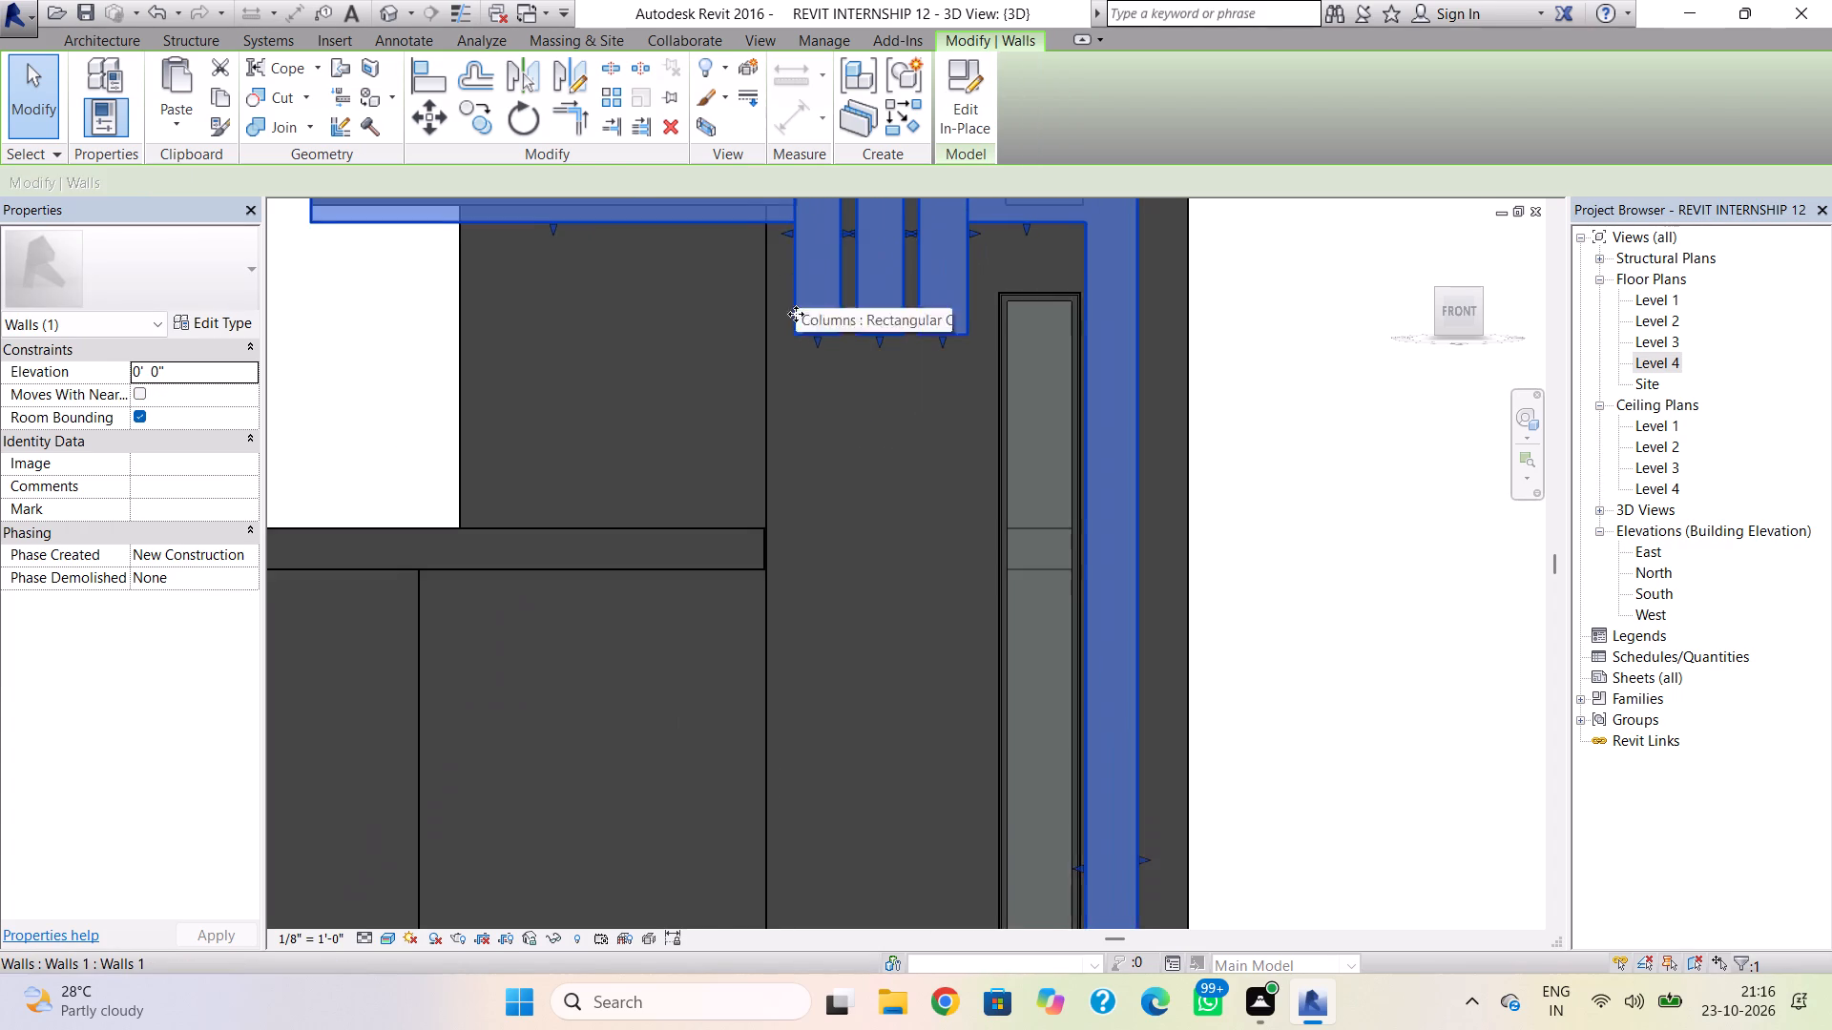
pyautogui.moveTo(796, 318); pyautogui.dragTo(806, 564, button='middle')
pyautogui.scroll(5, 830, 494)
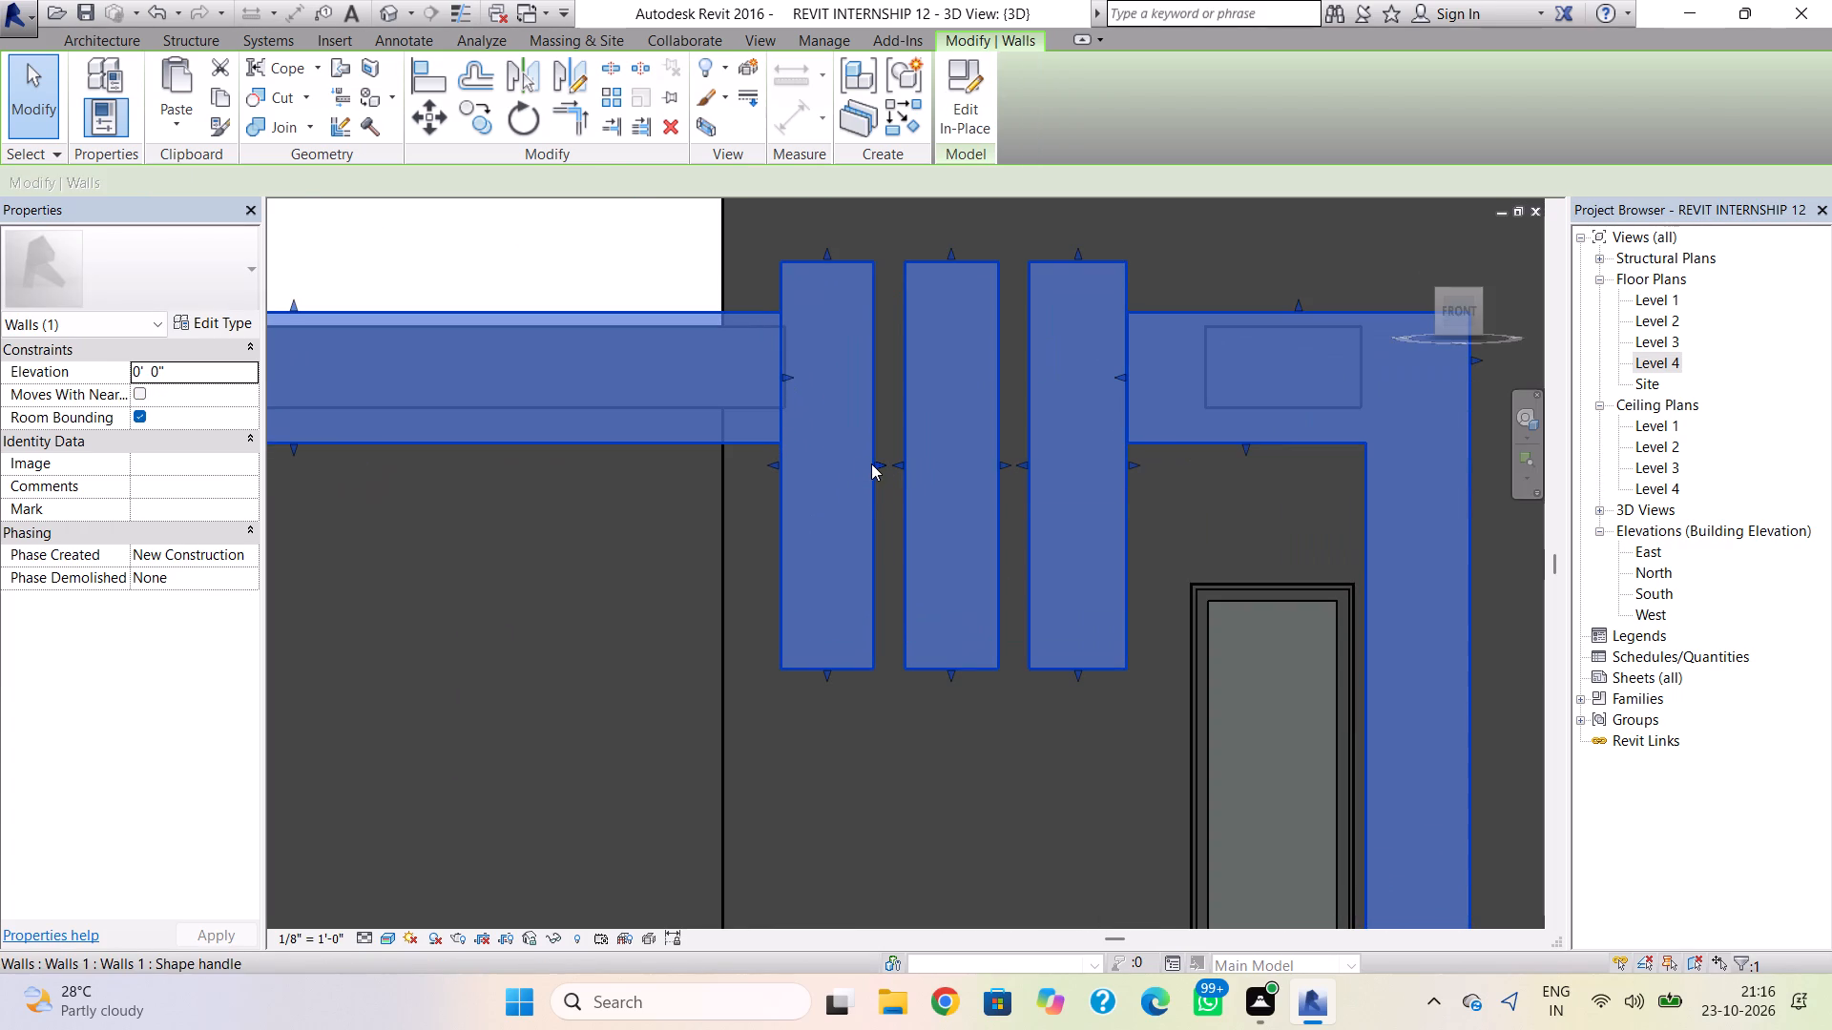
pyautogui.moveTo(871, 463); pyautogui.dragTo(843, 470)
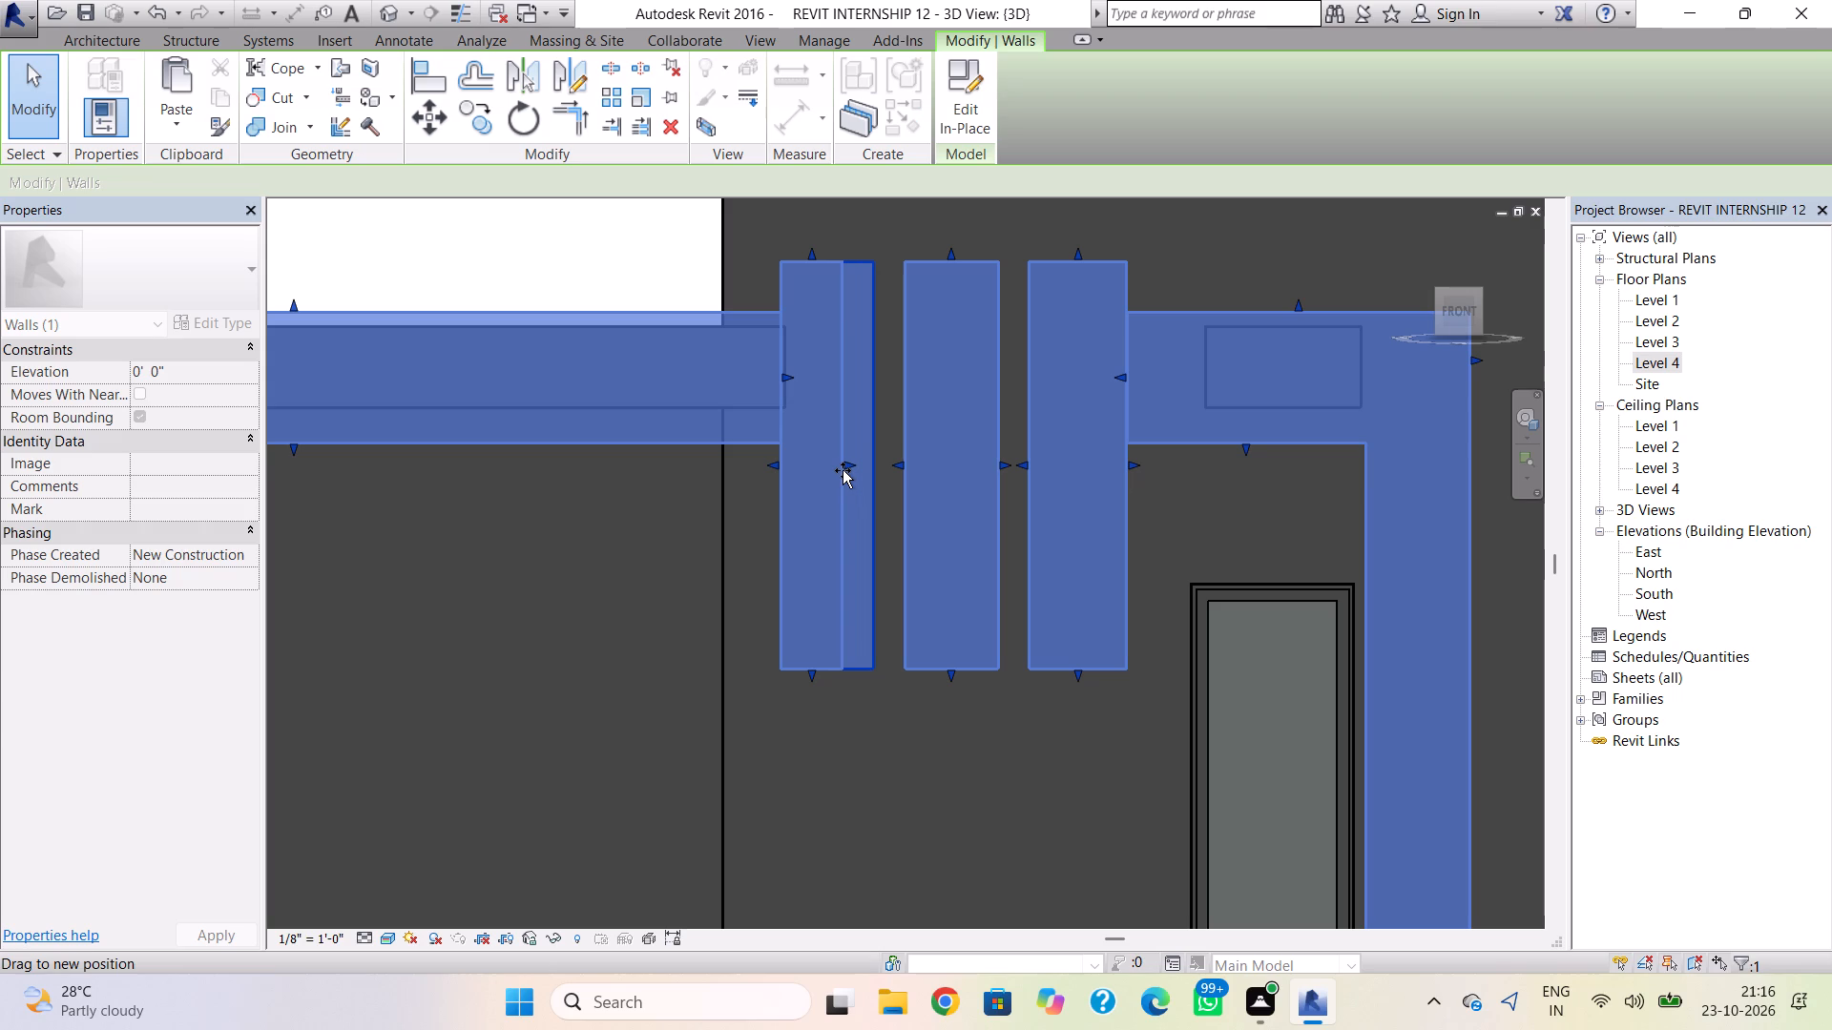
pyautogui.moveTo(843, 470); pyautogui.dragTo(840, 472)
pyautogui.moveTo(893, 464); pyautogui.dragTo(863, 467)
pyautogui.moveTo(1003, 458); pyautogui.dragTo(973, 466)
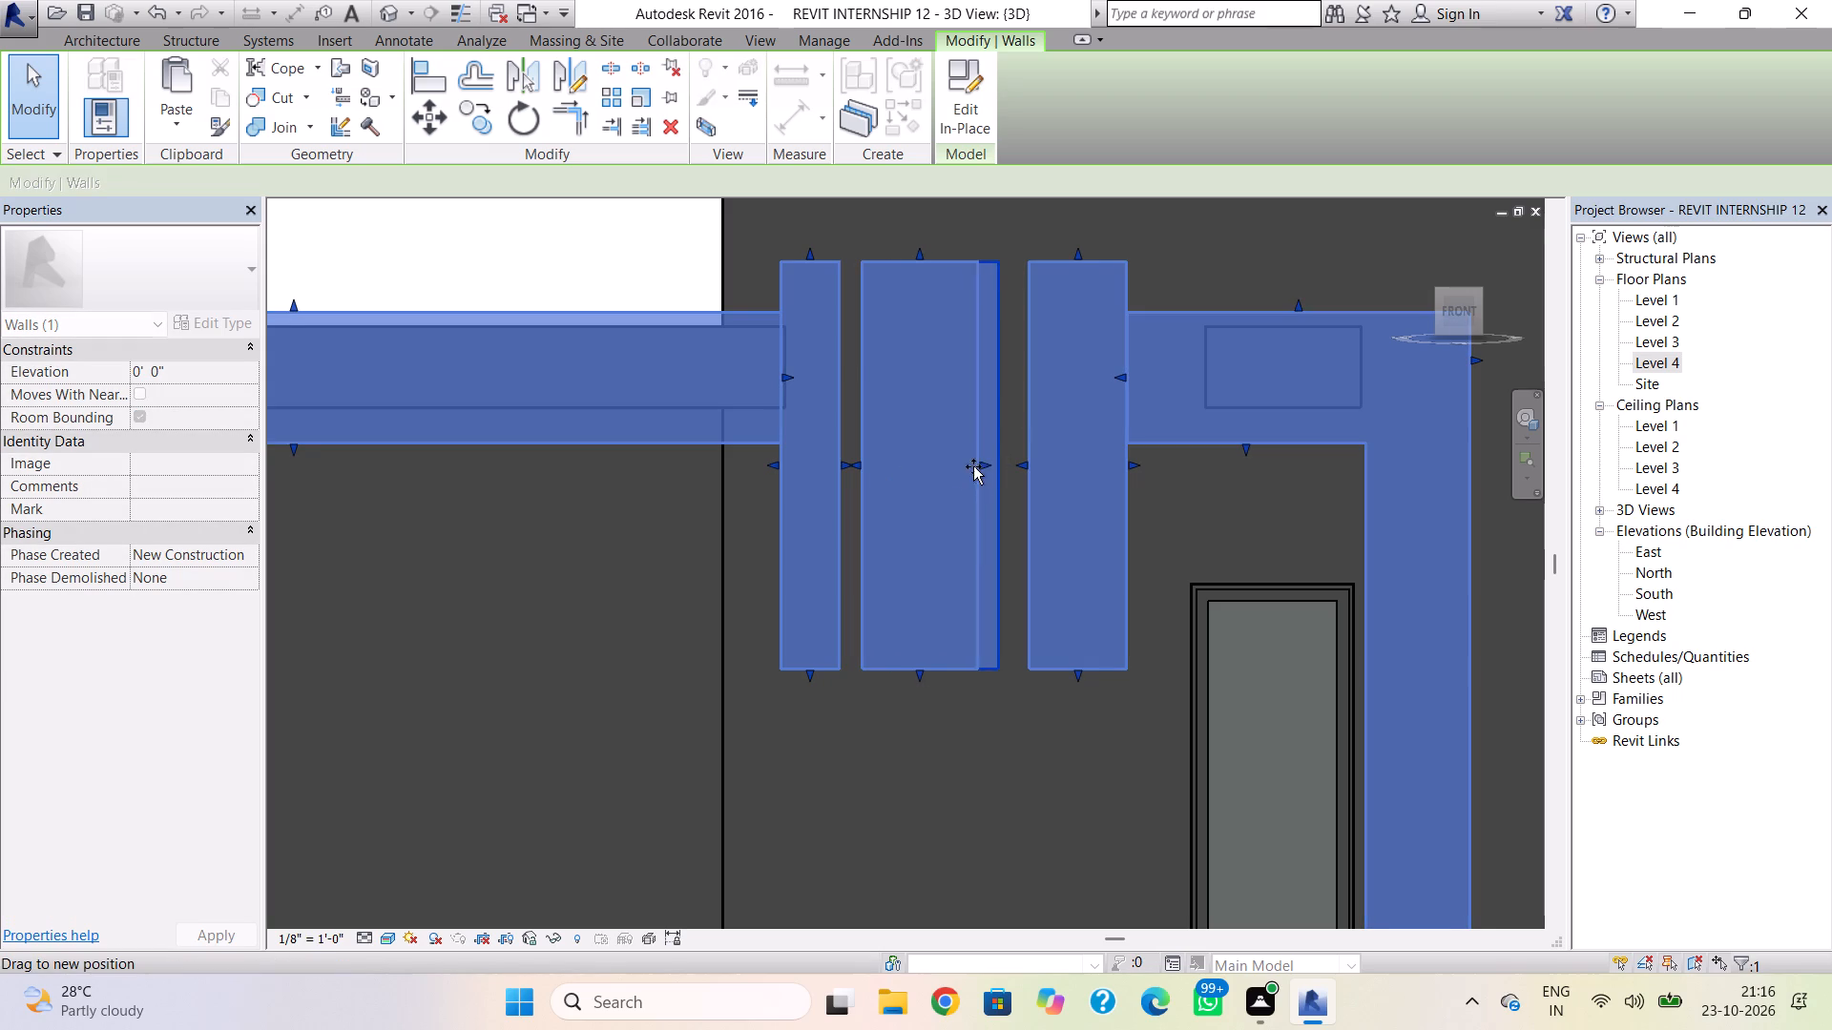
pyautogui.moveTo(973, 466); pyautogui.dragTo(917, 484)
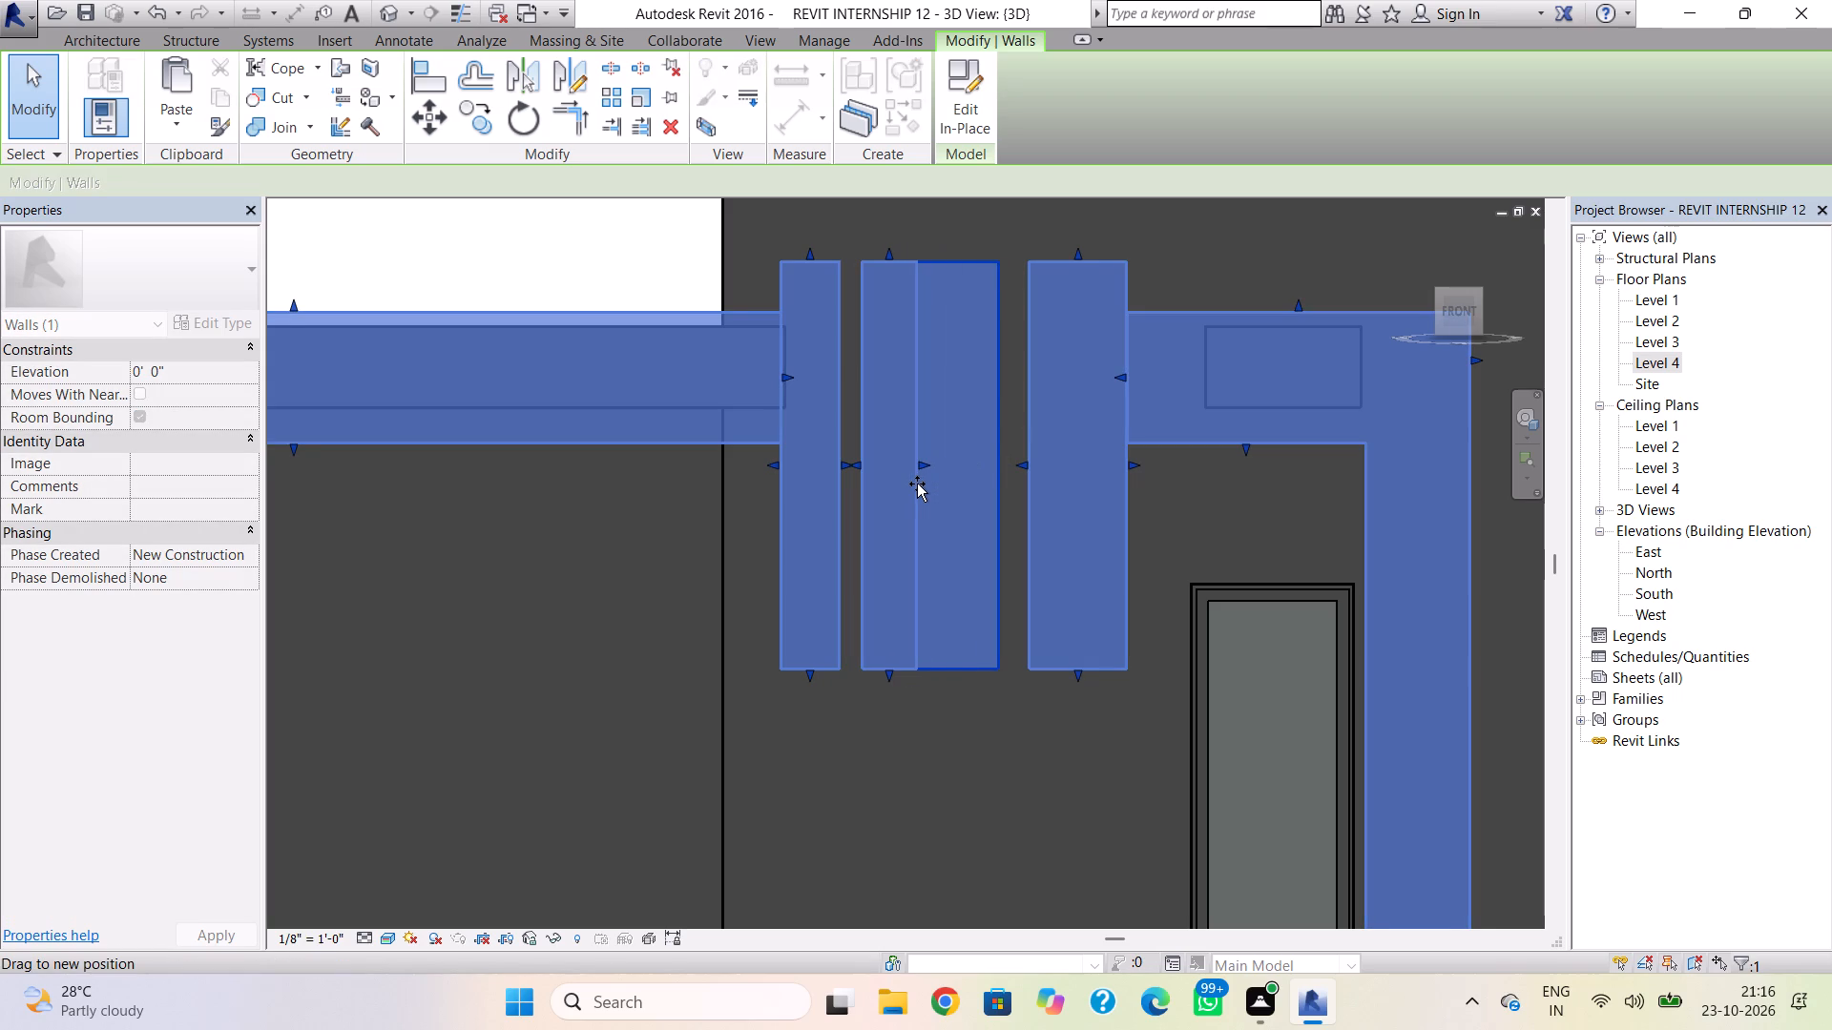
pyautogui.moveTo(917, 484); pyautogui.dragTo(919, 484)
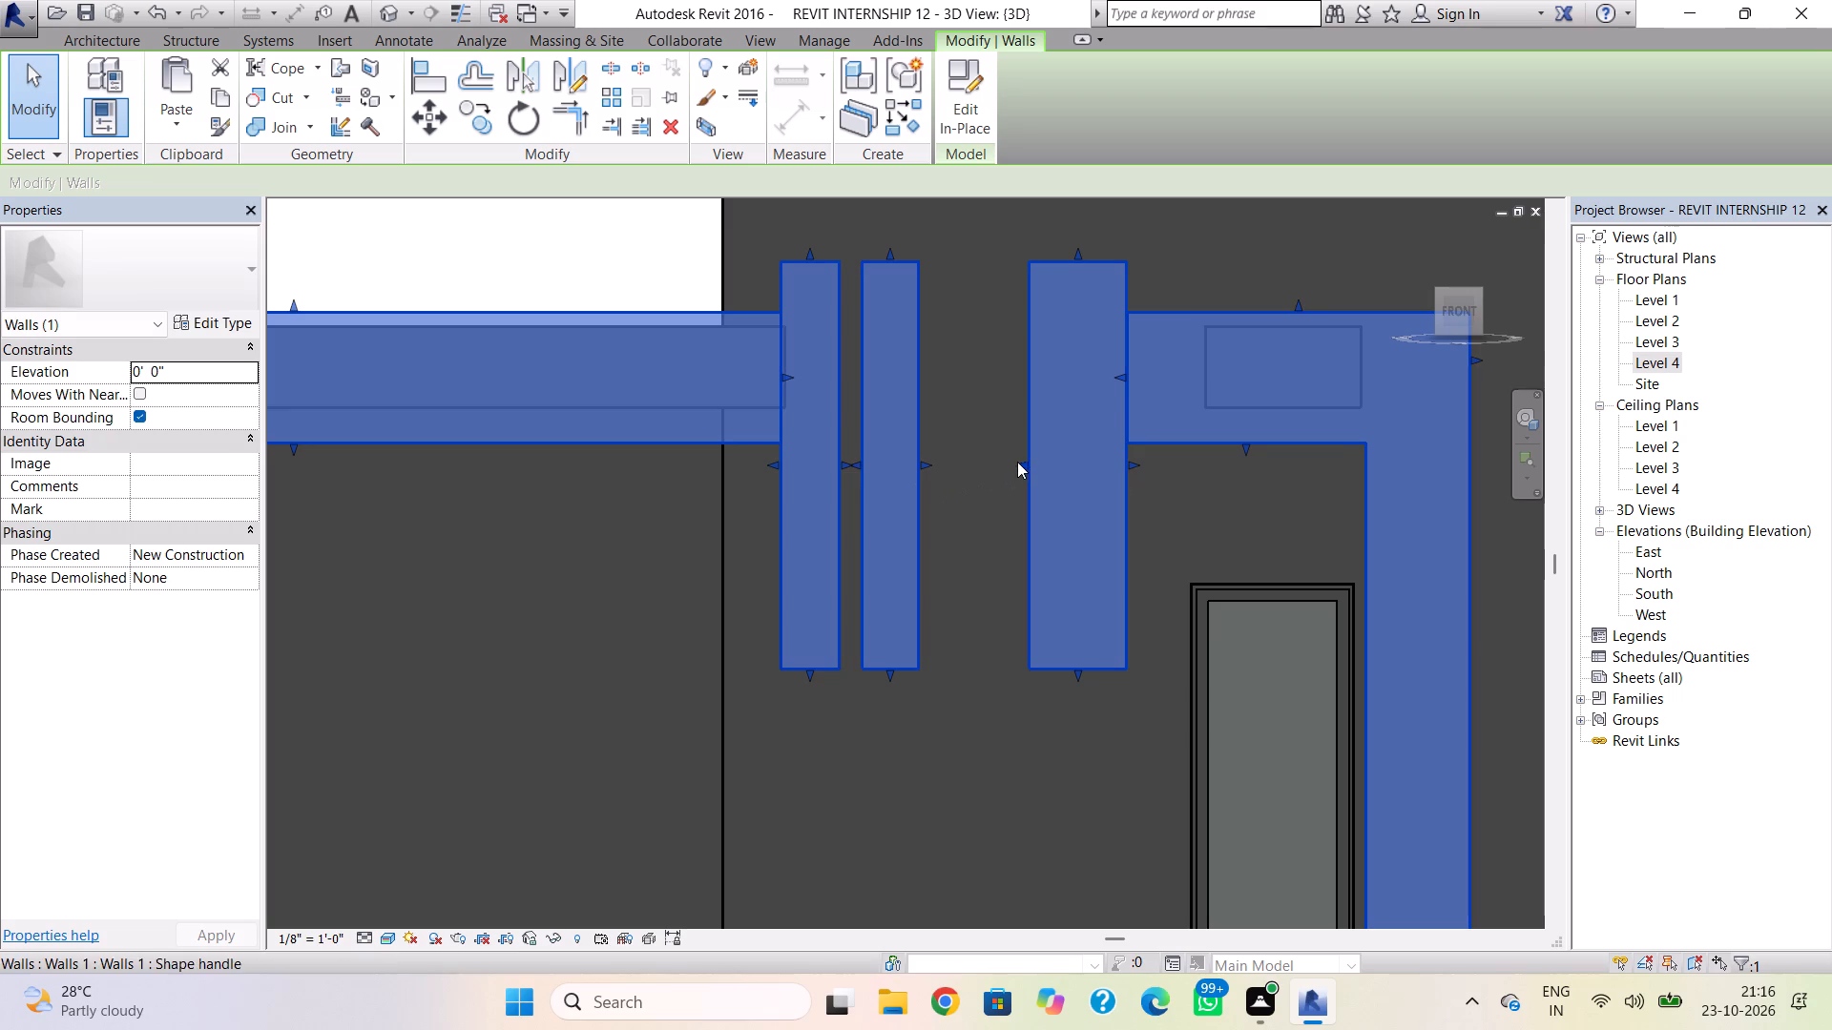
pyautogui.moveTo(1019, 462); pyautogui.dragTo(947, 483)
pyautogui.moveTo(1126, 464); pyautogui.dragTo(1003, 481)
# Extend the frame's short horizontal piece above the window until it meets the third vertical strip.
pyautogui.moveTo(1123, 381); pyautogui.dragTo(1114, 382)
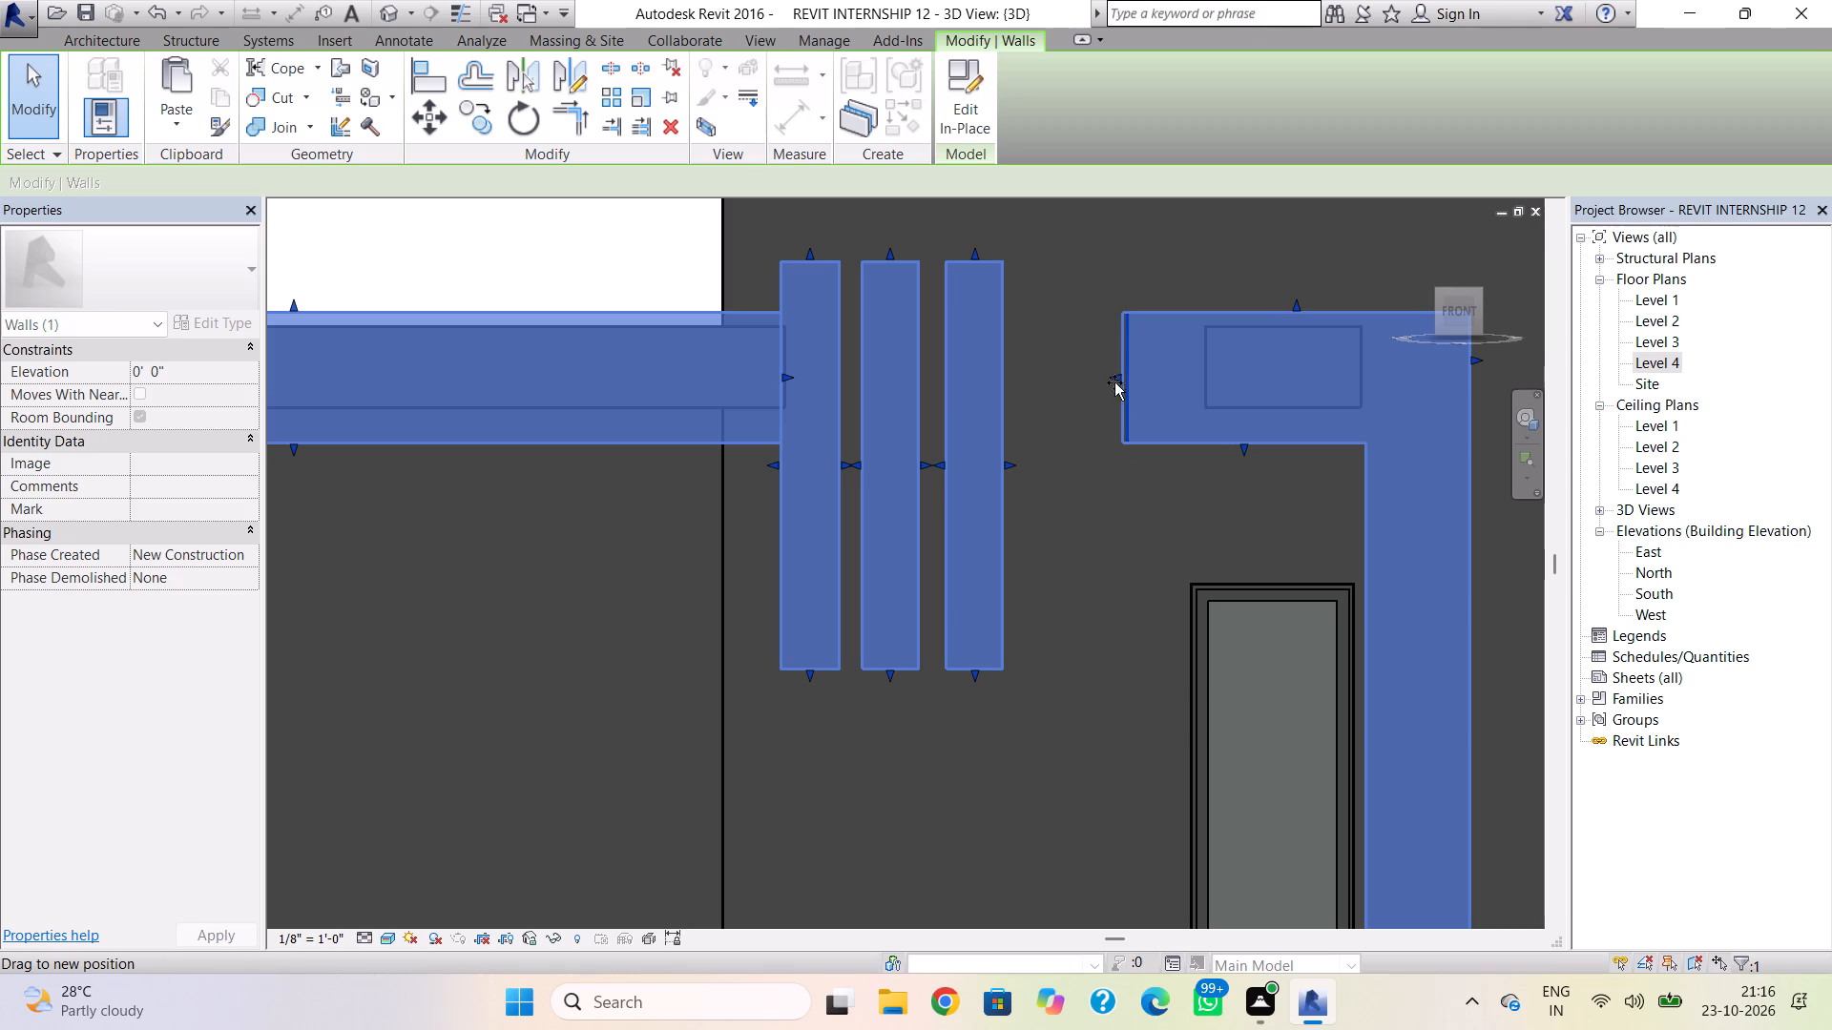
pyautogui.moveTo(1114, 382); pyautogui.dragTo(1003, 411)
pyautogui.click(1072, 519)
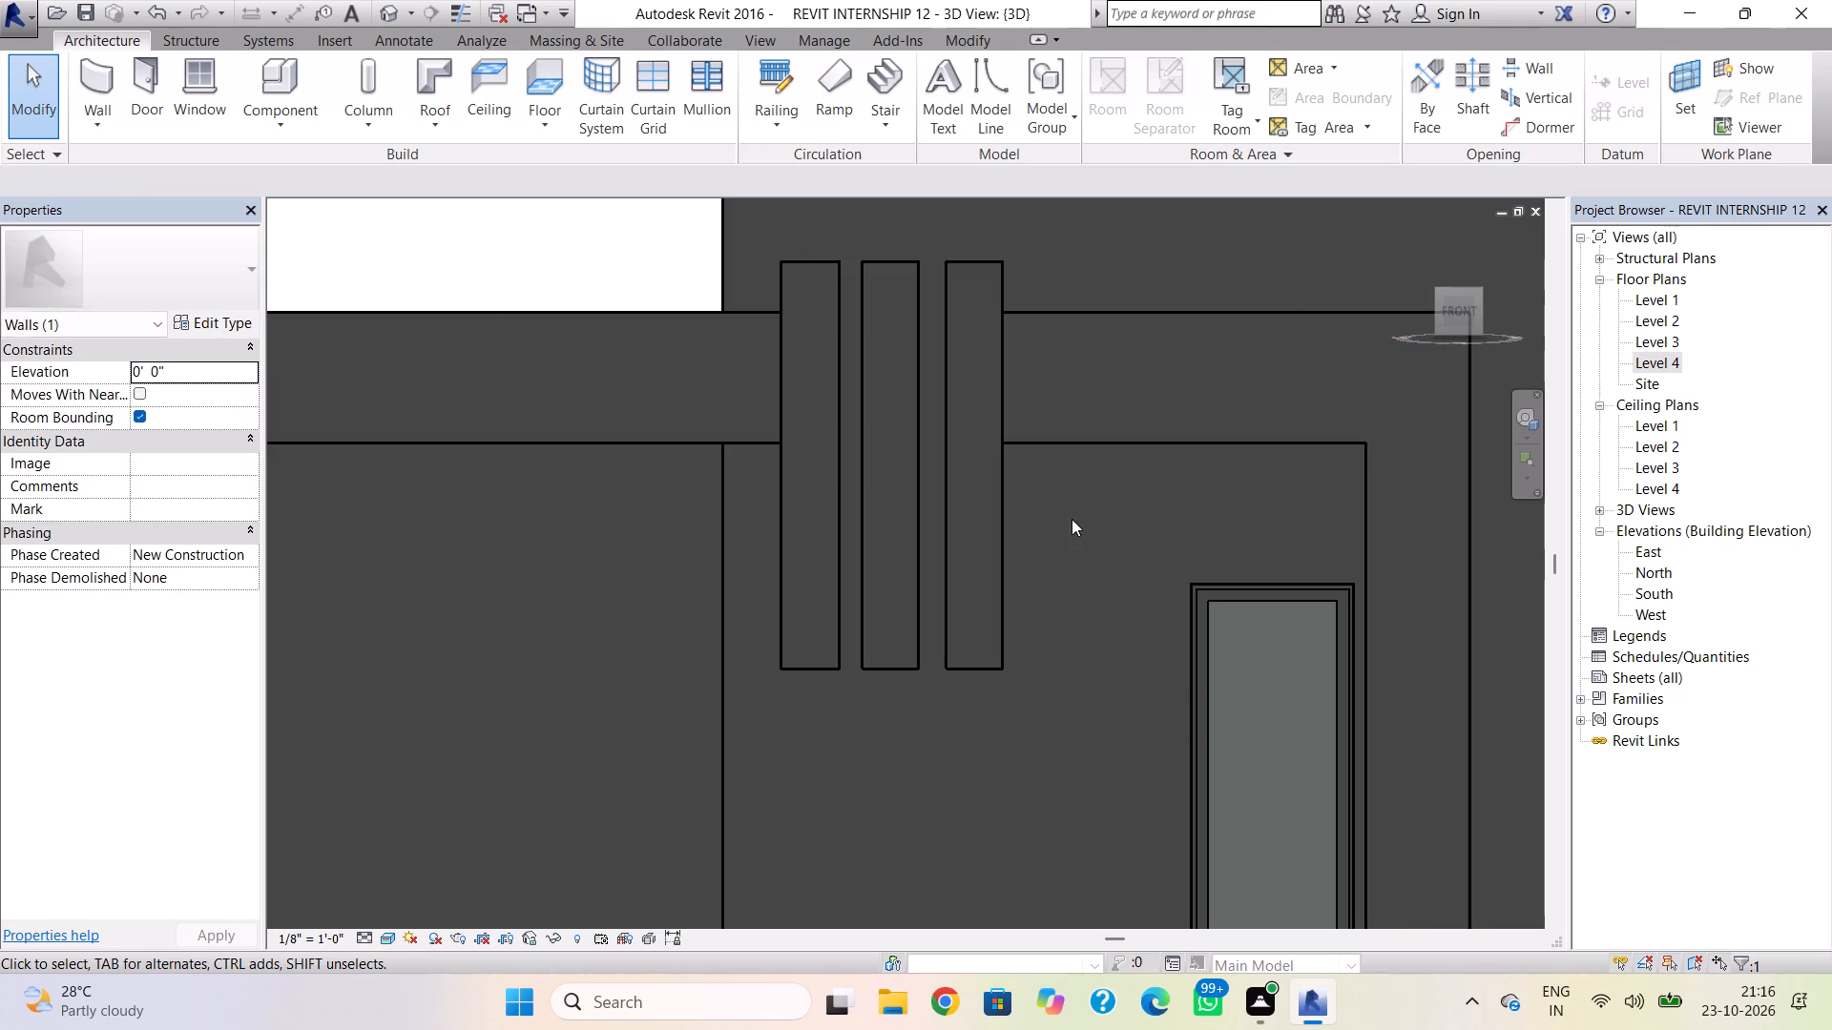
# In the in-place frame, start an extrusion and sketch the surround's outer edges around the window: 3' 0" top and bottom, about 32' 4" tall.
pyautogui.scroll(-1, 1180, 628)
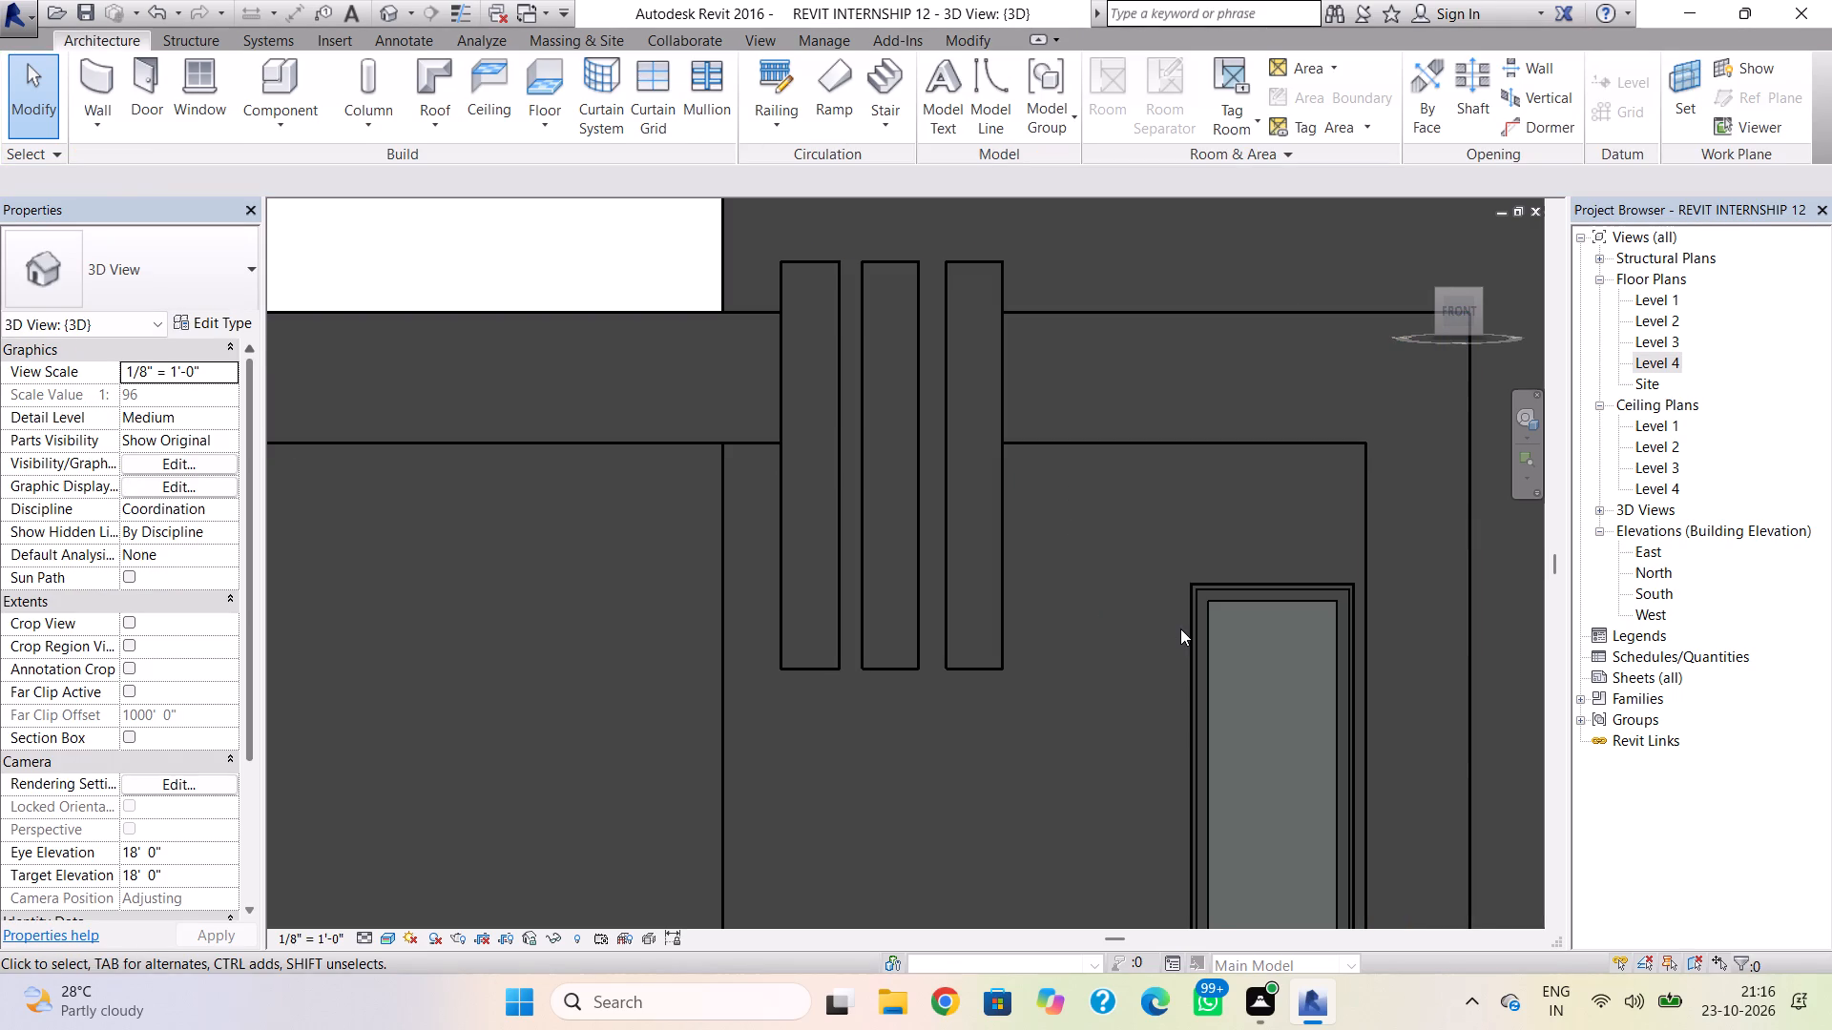
pyautogui.scroll(-8, 1250, 558)
pyautogui.moveTo(1239, 594); pyautogui.dragTo(1225, 538, button='middle')
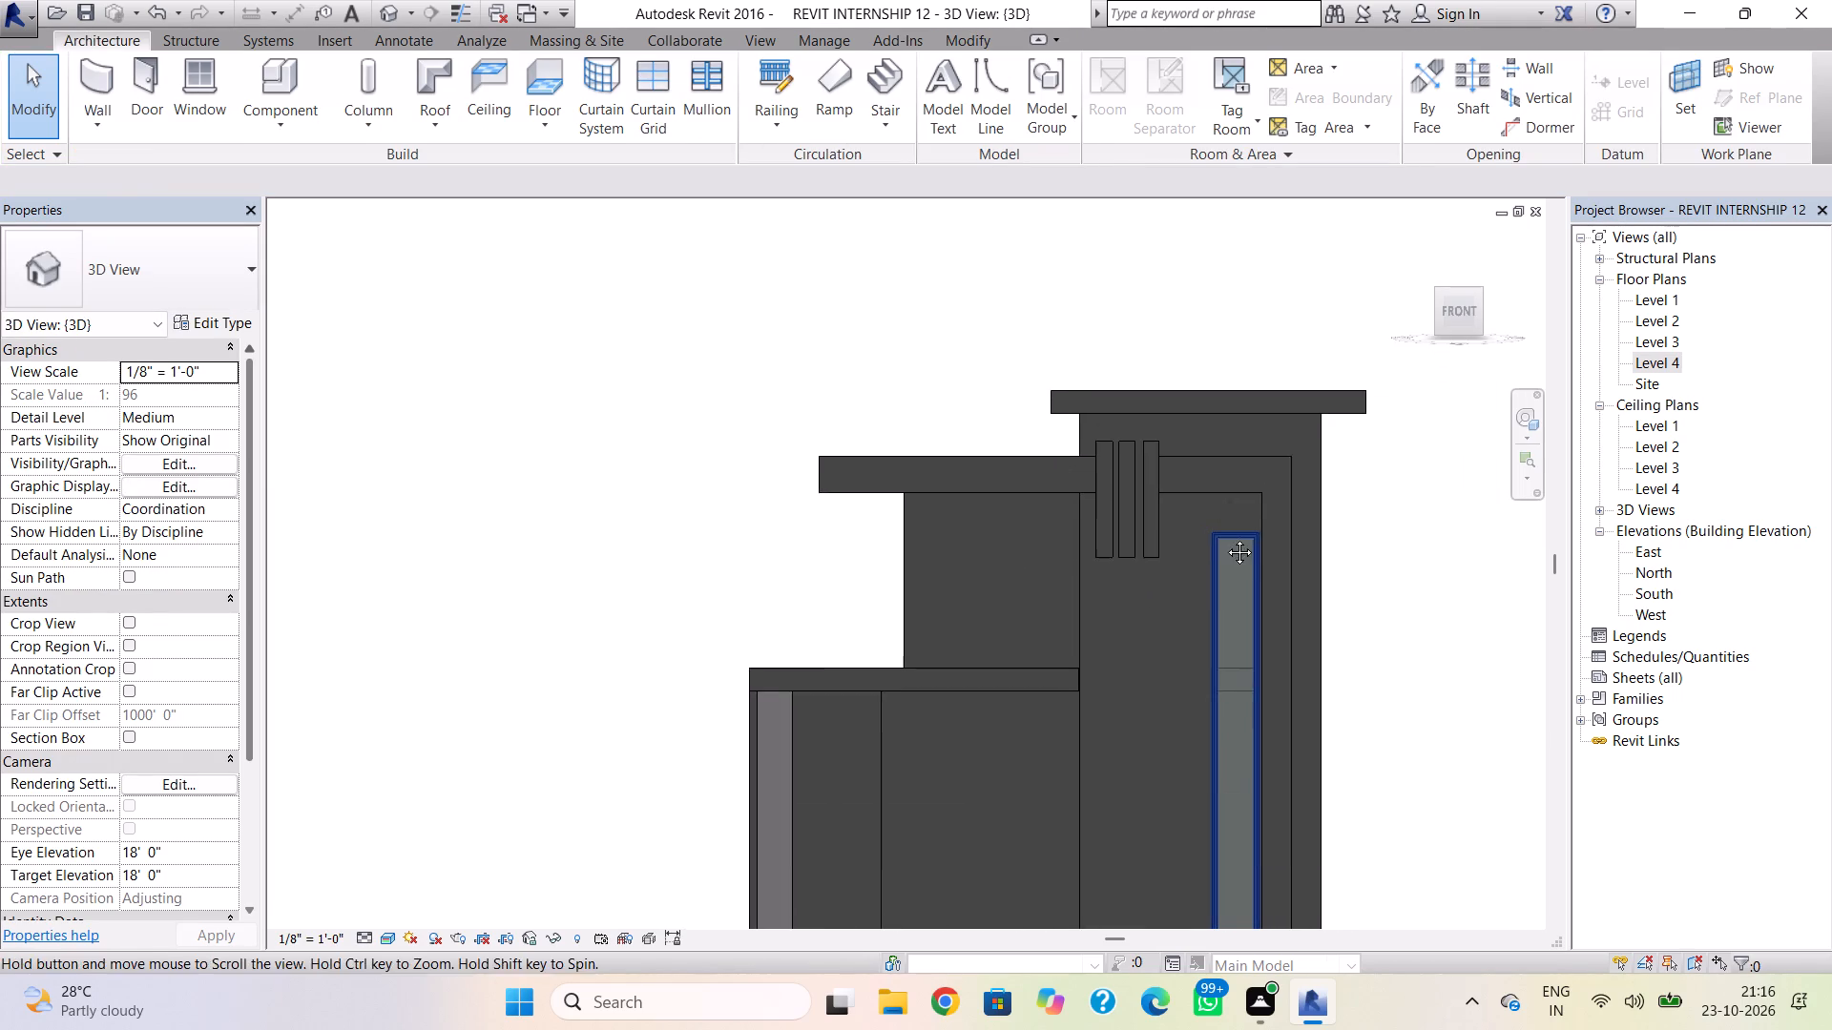
pyautogui.moveTo(1225, 538); pyautogui.dragTo(1225, 537, button='middle')
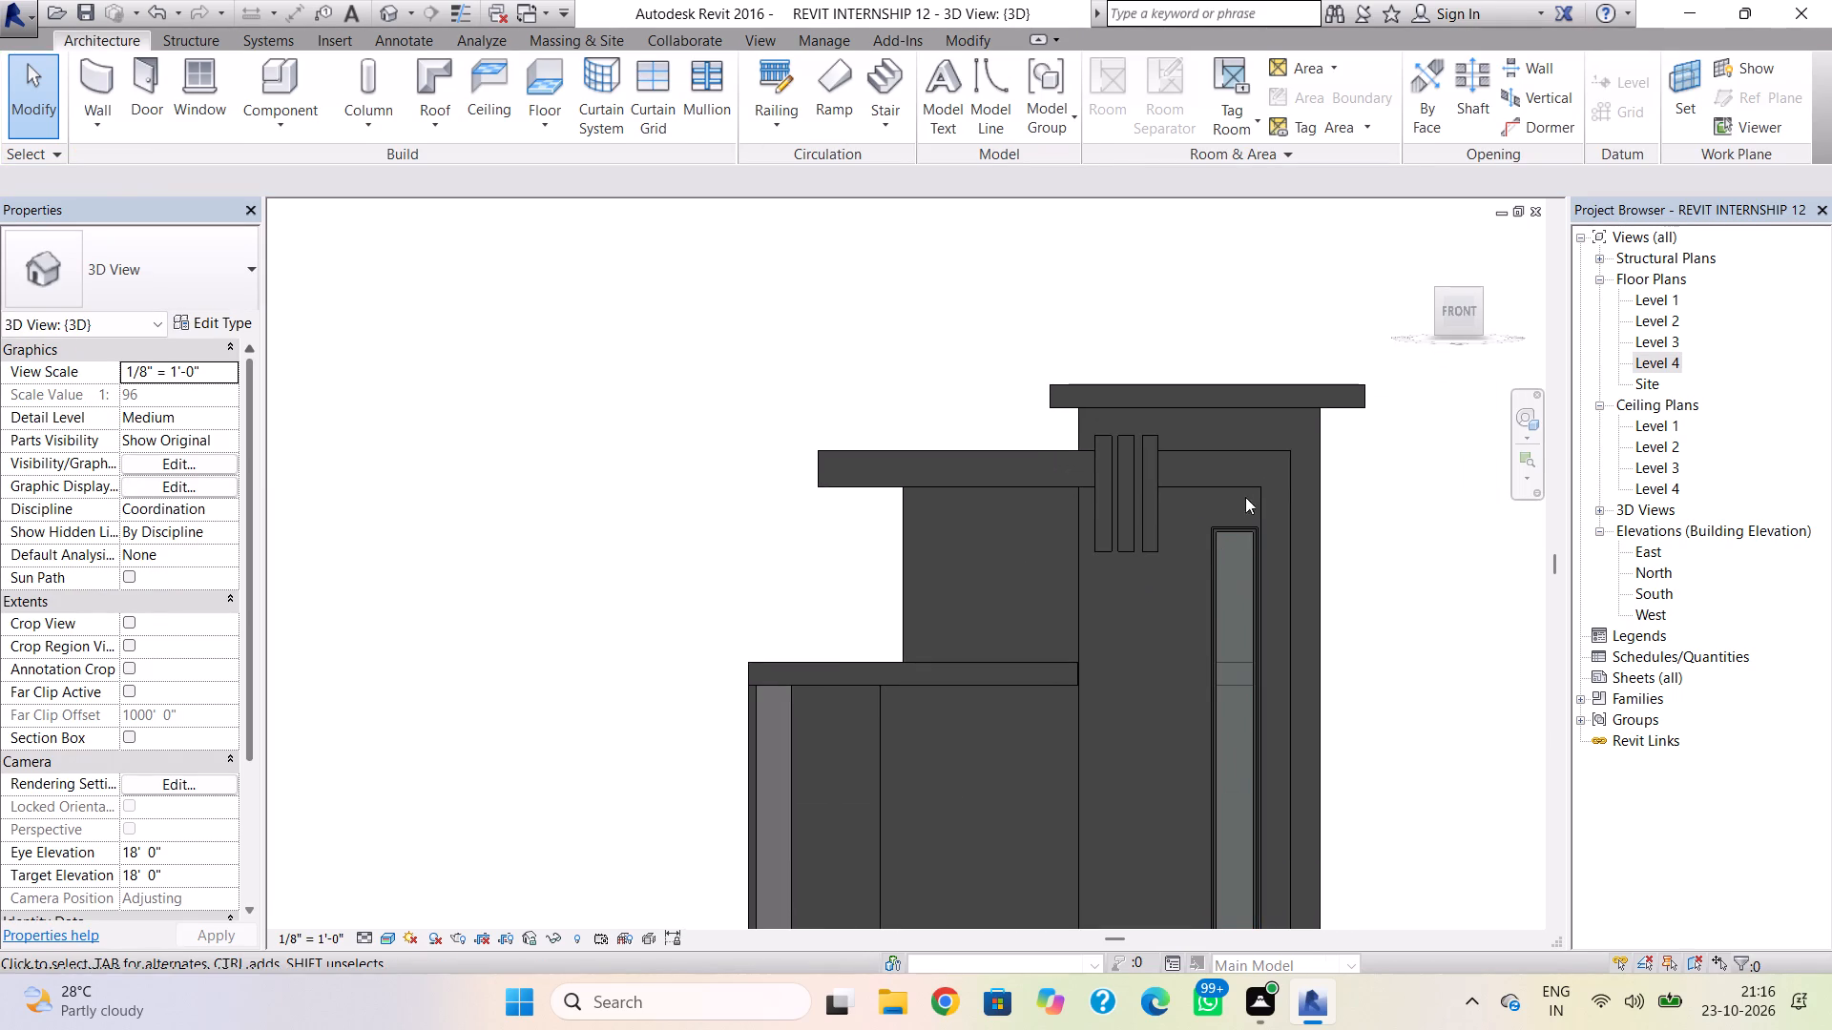
pyautogui.click(114, 90)
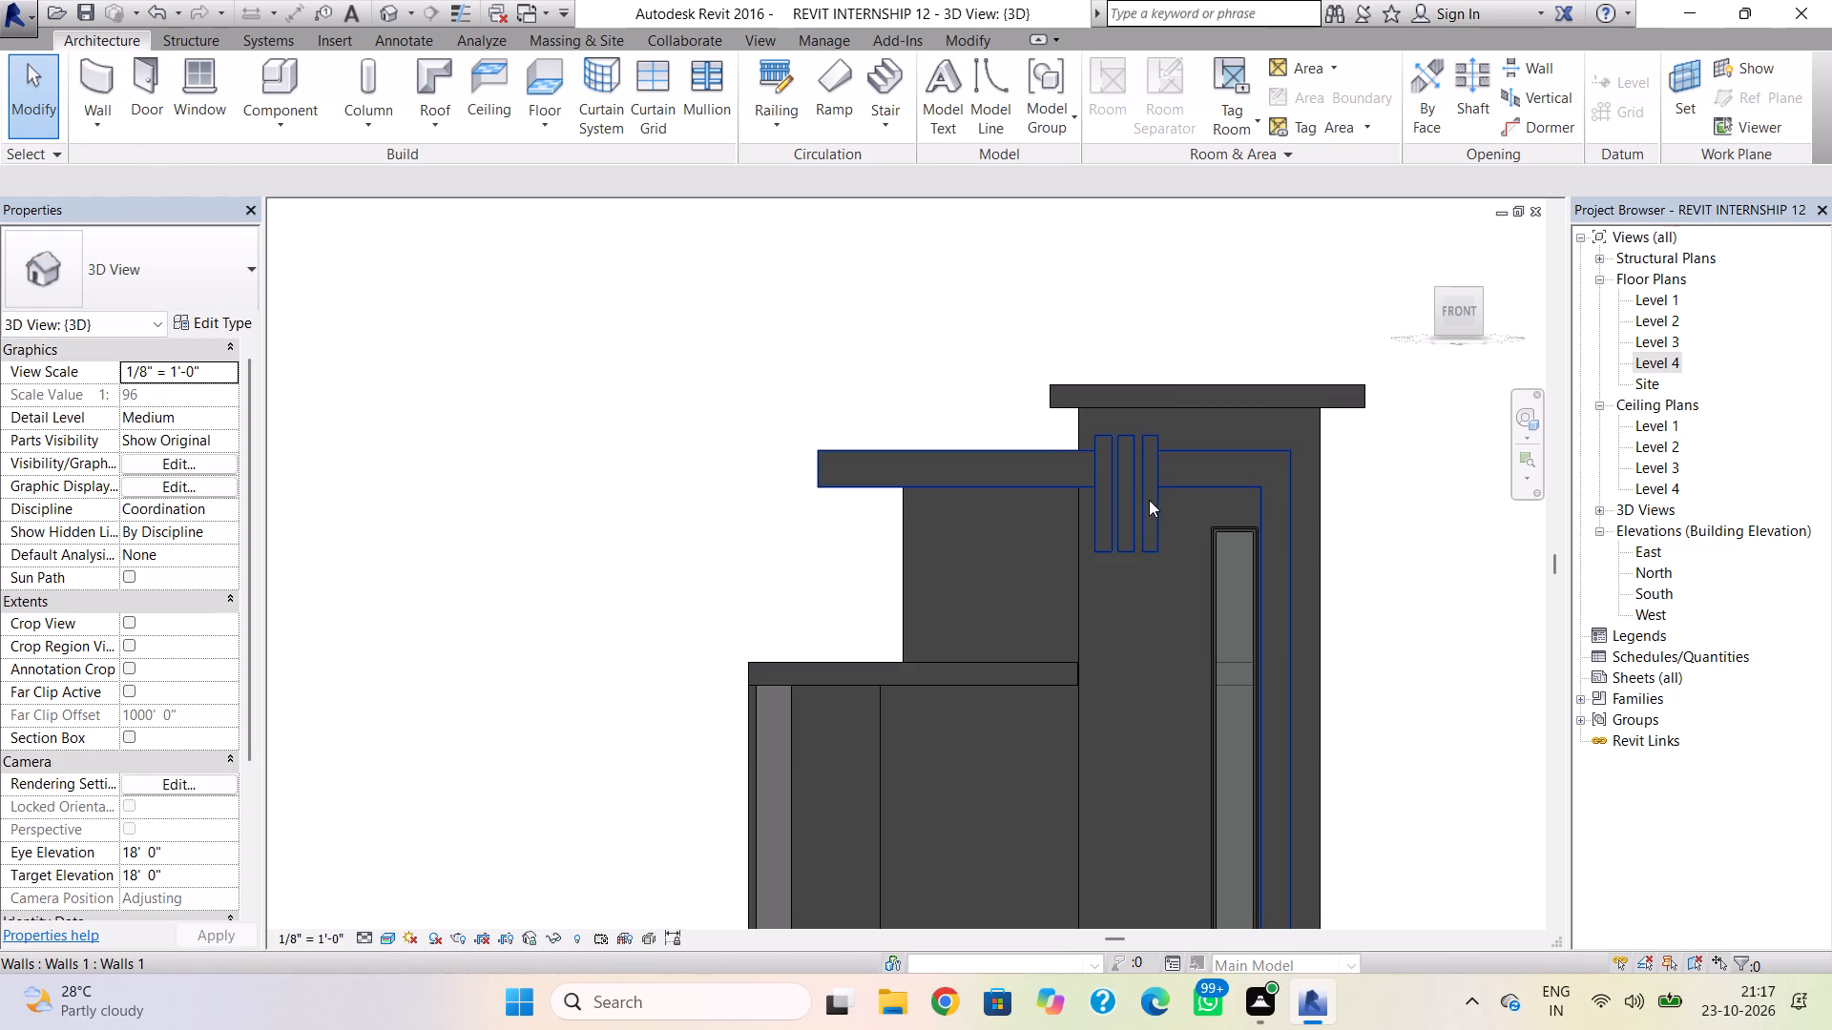
pyautogui.doubleClick(1164, 480)
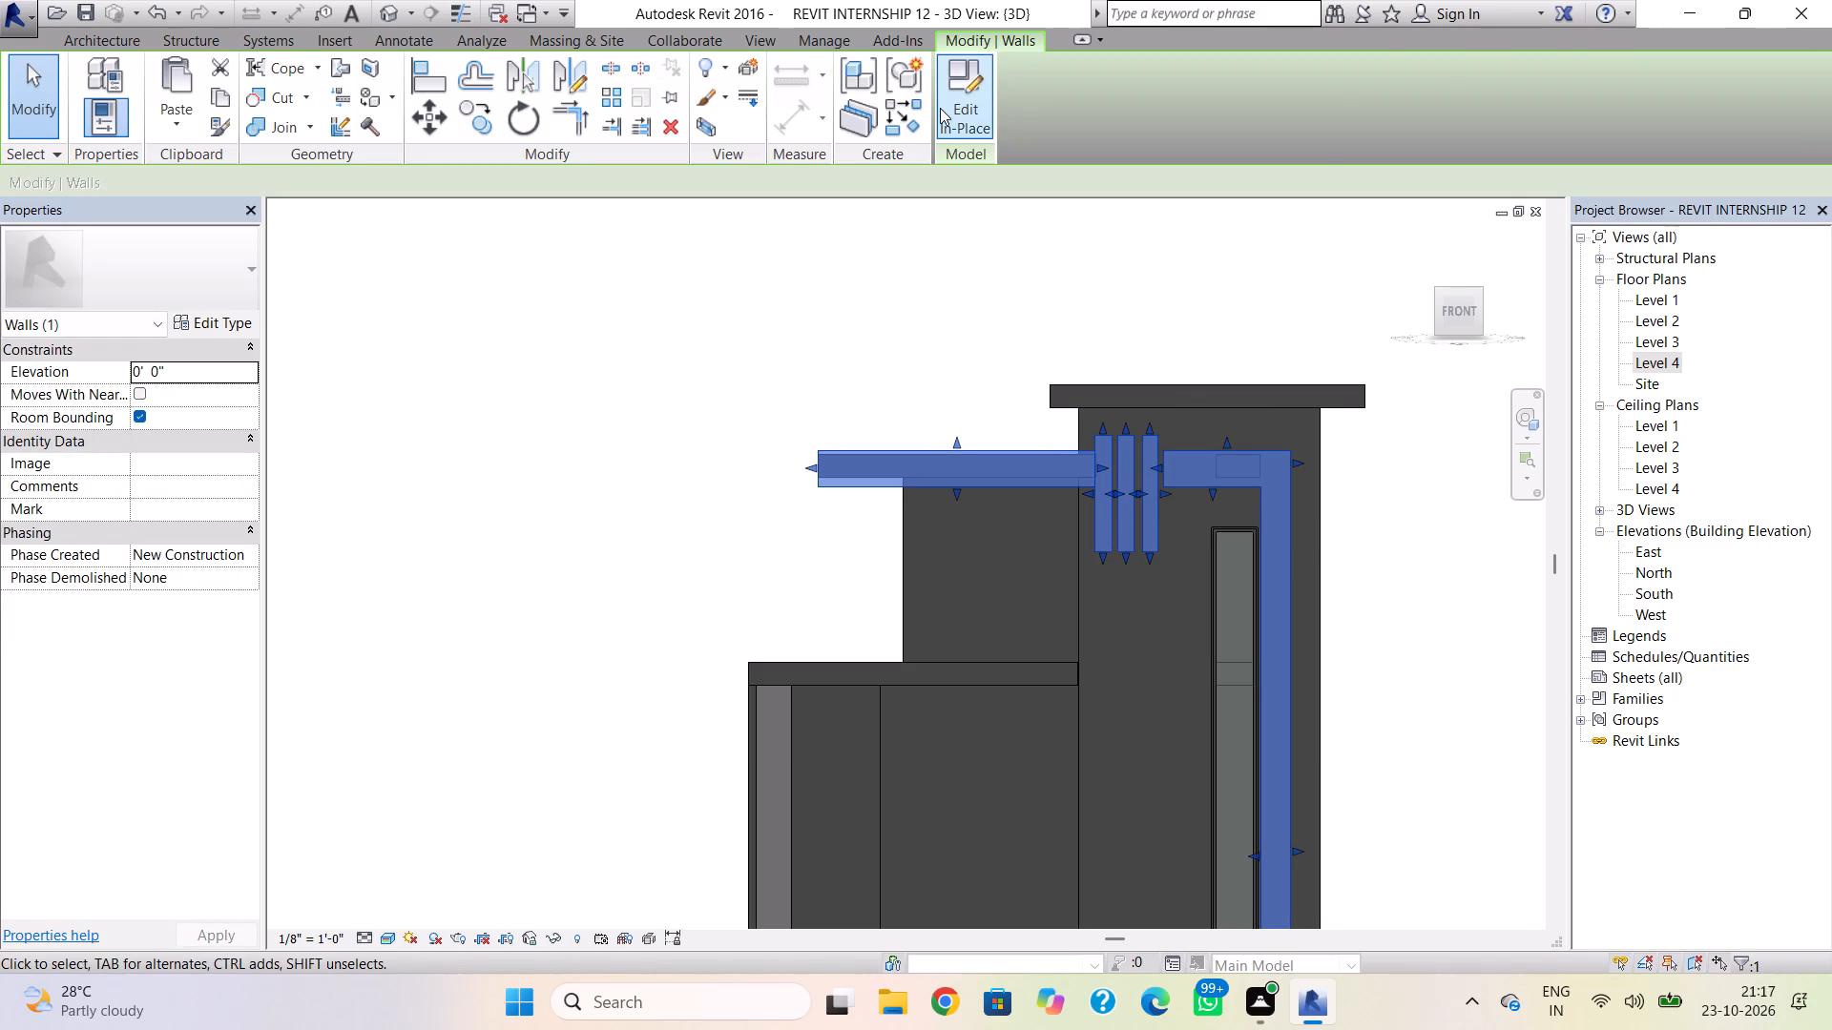
pyautogui.click(940, 108)
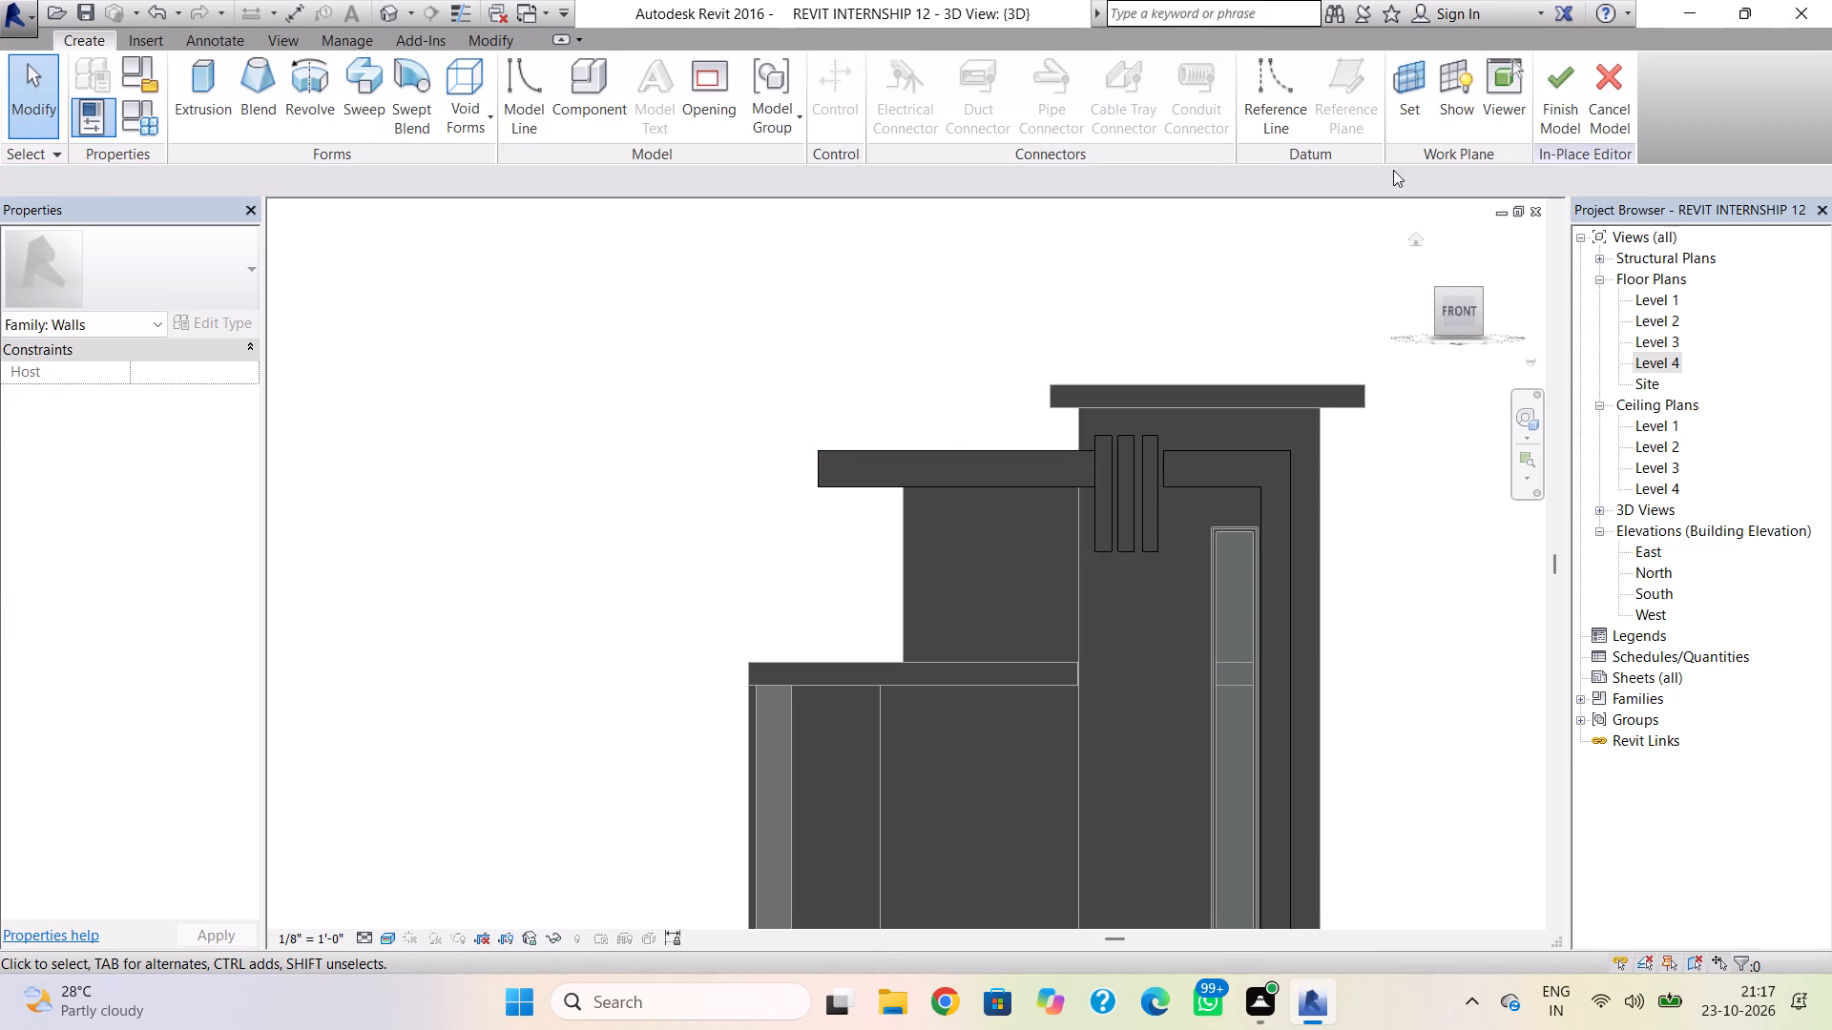
pyautogui.click(207, 55)
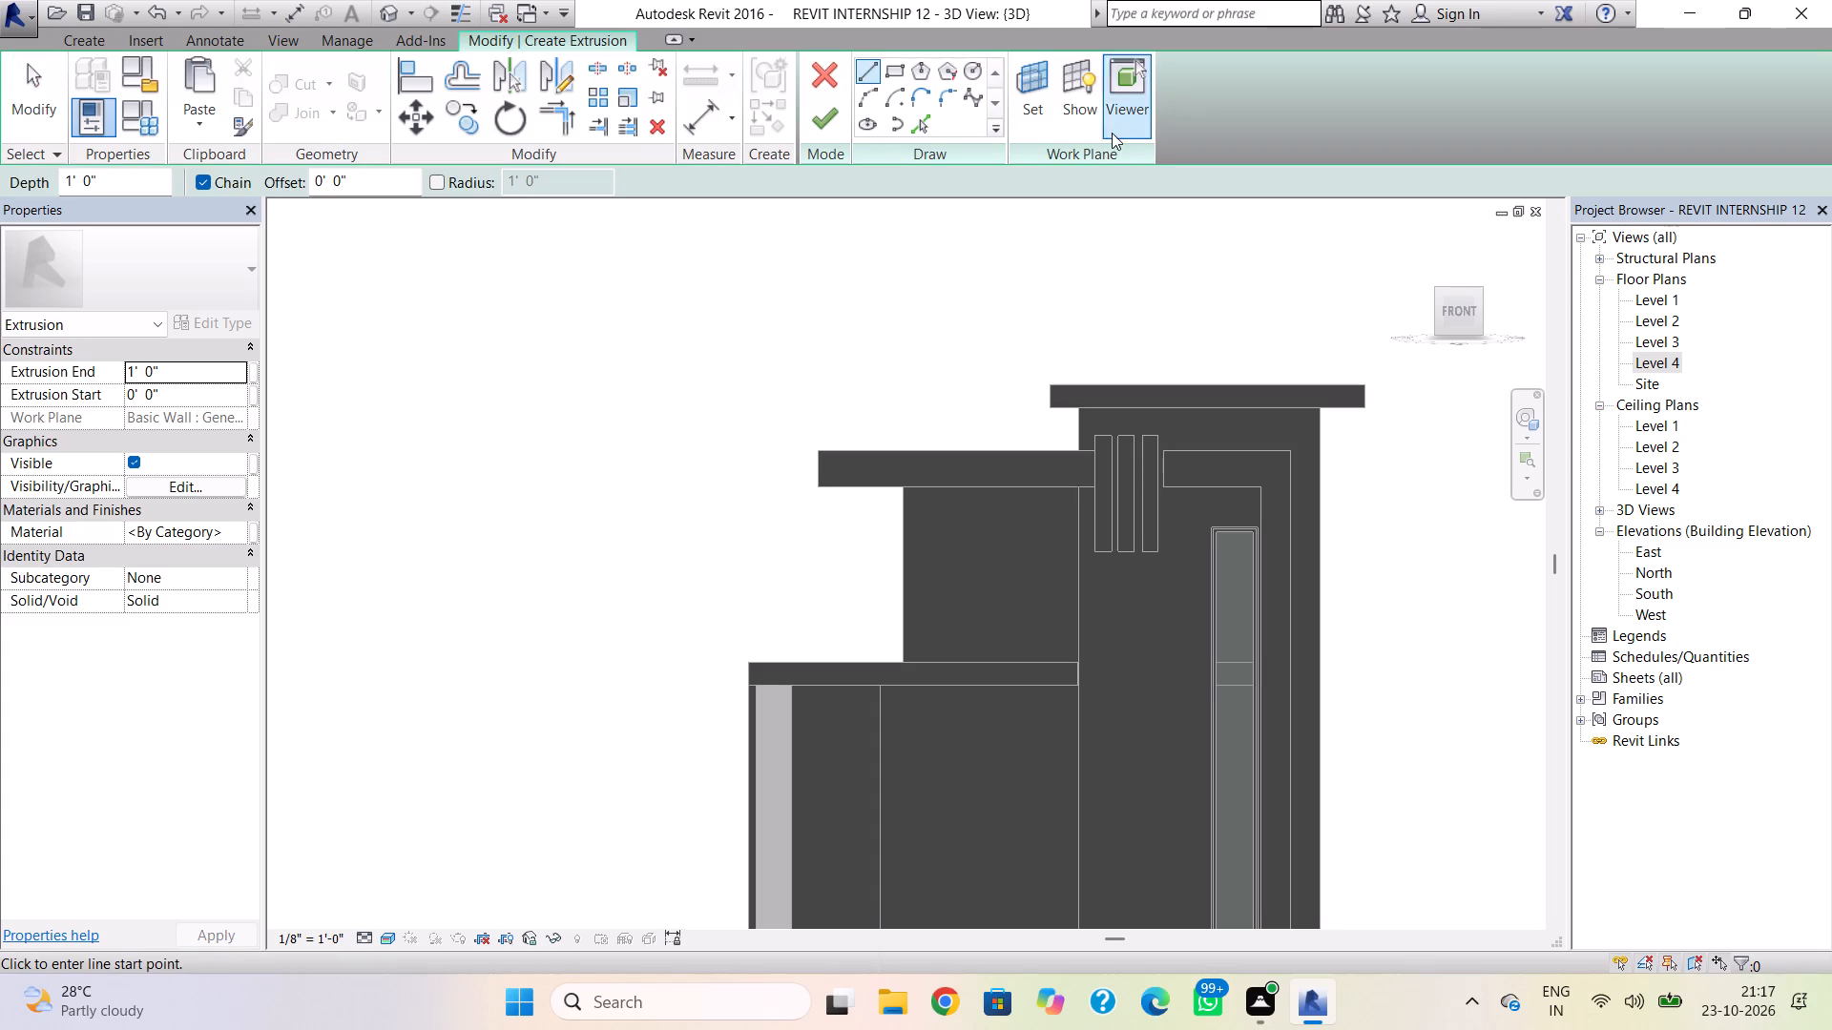
pyautogui.click(898, 81)
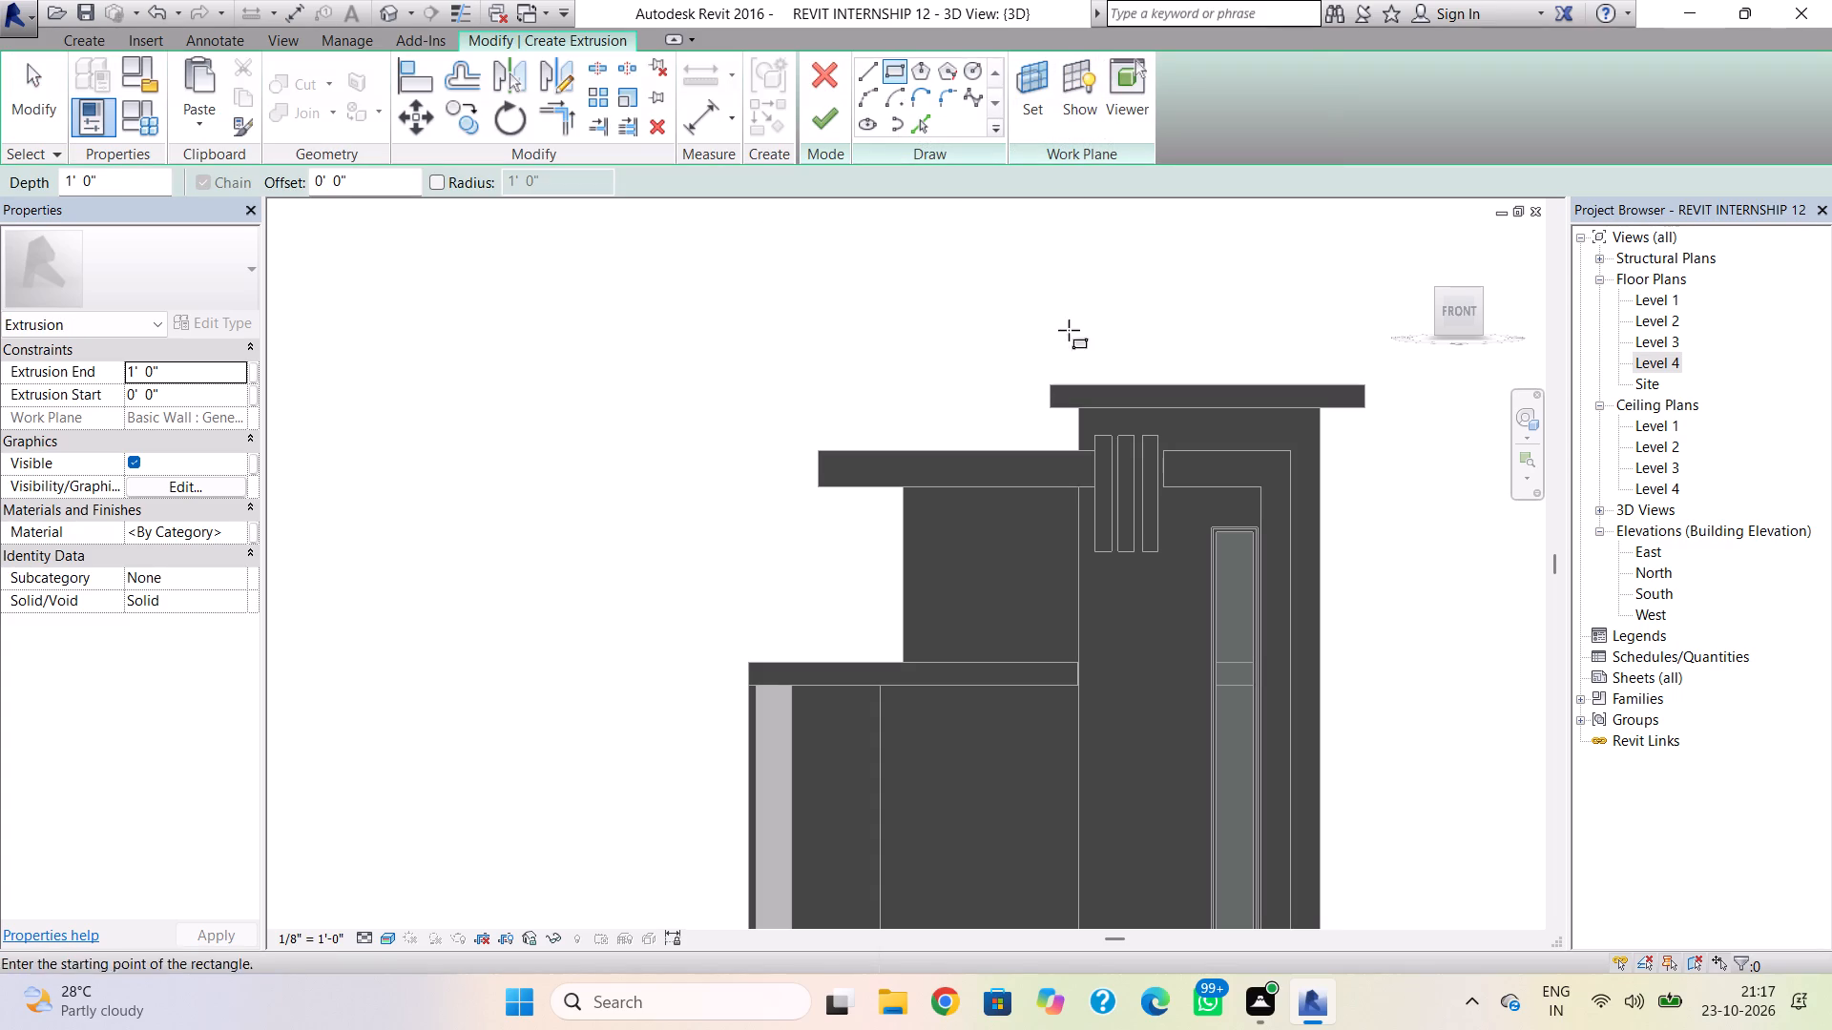
pyautogui.click(882, 76)
pyautogui.click(879, 73)
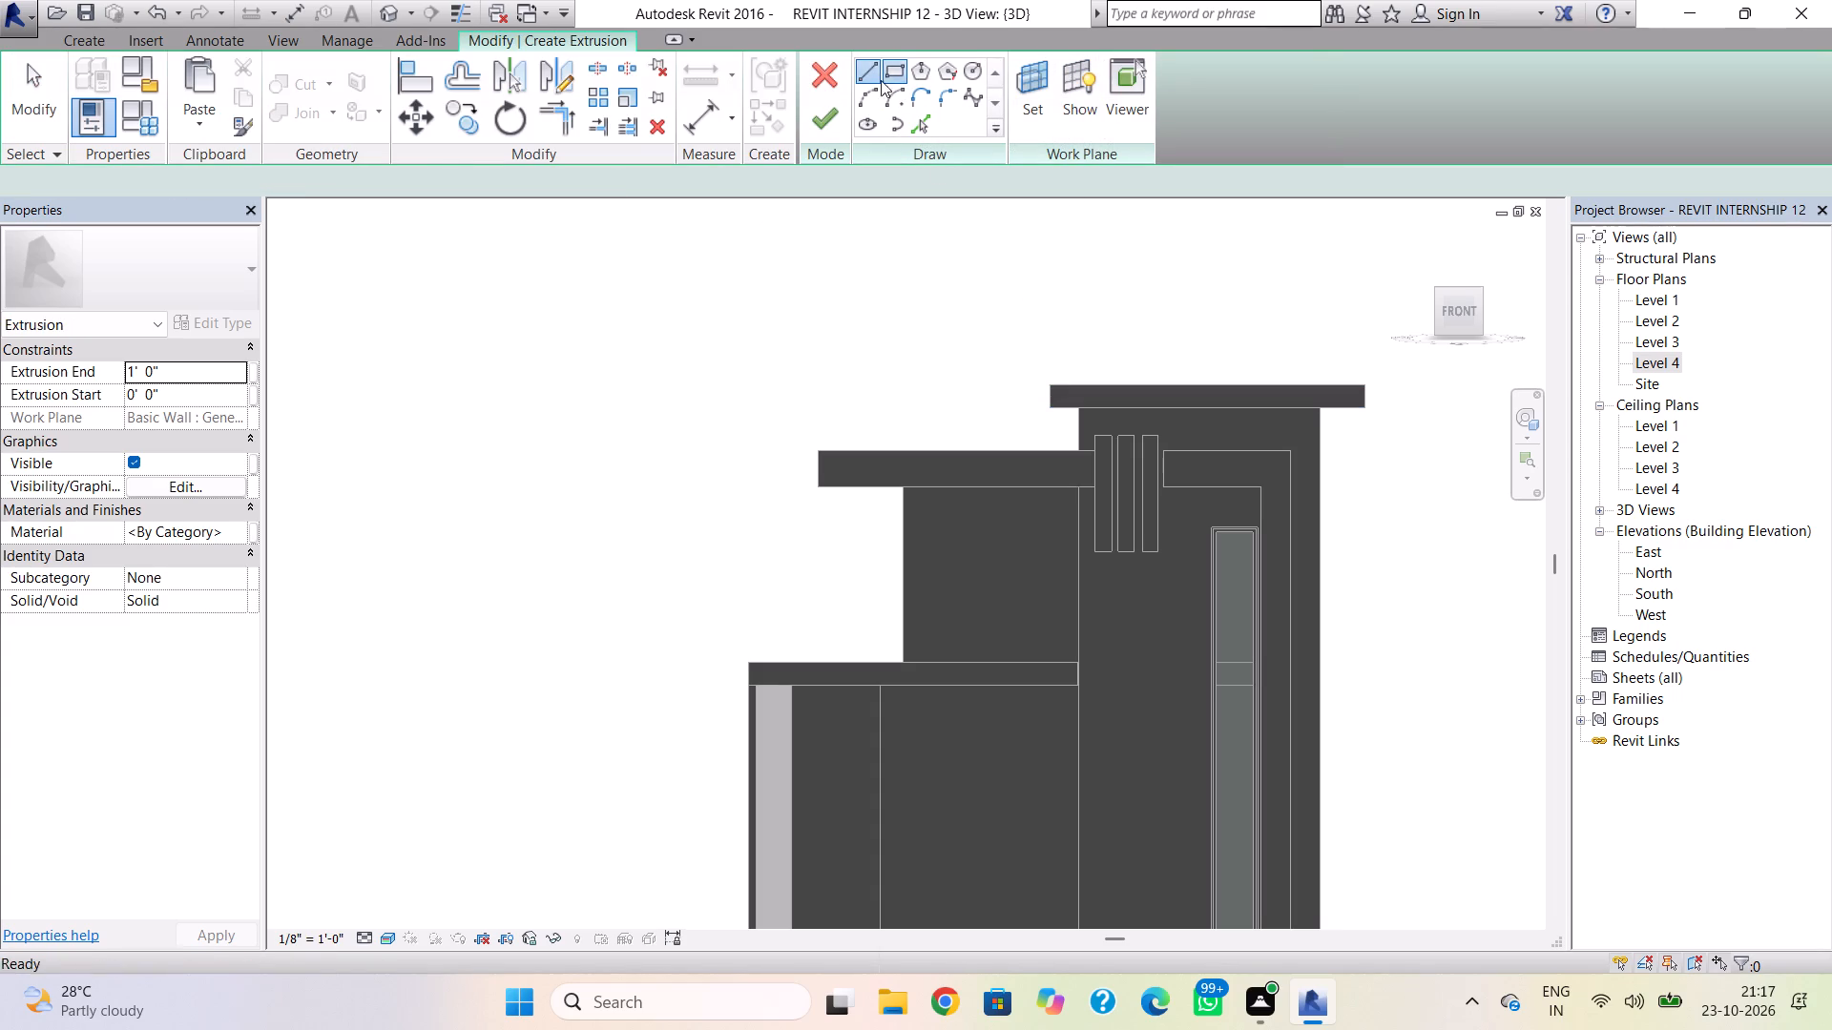
pyautogui.scroll(8, 1259, 530)
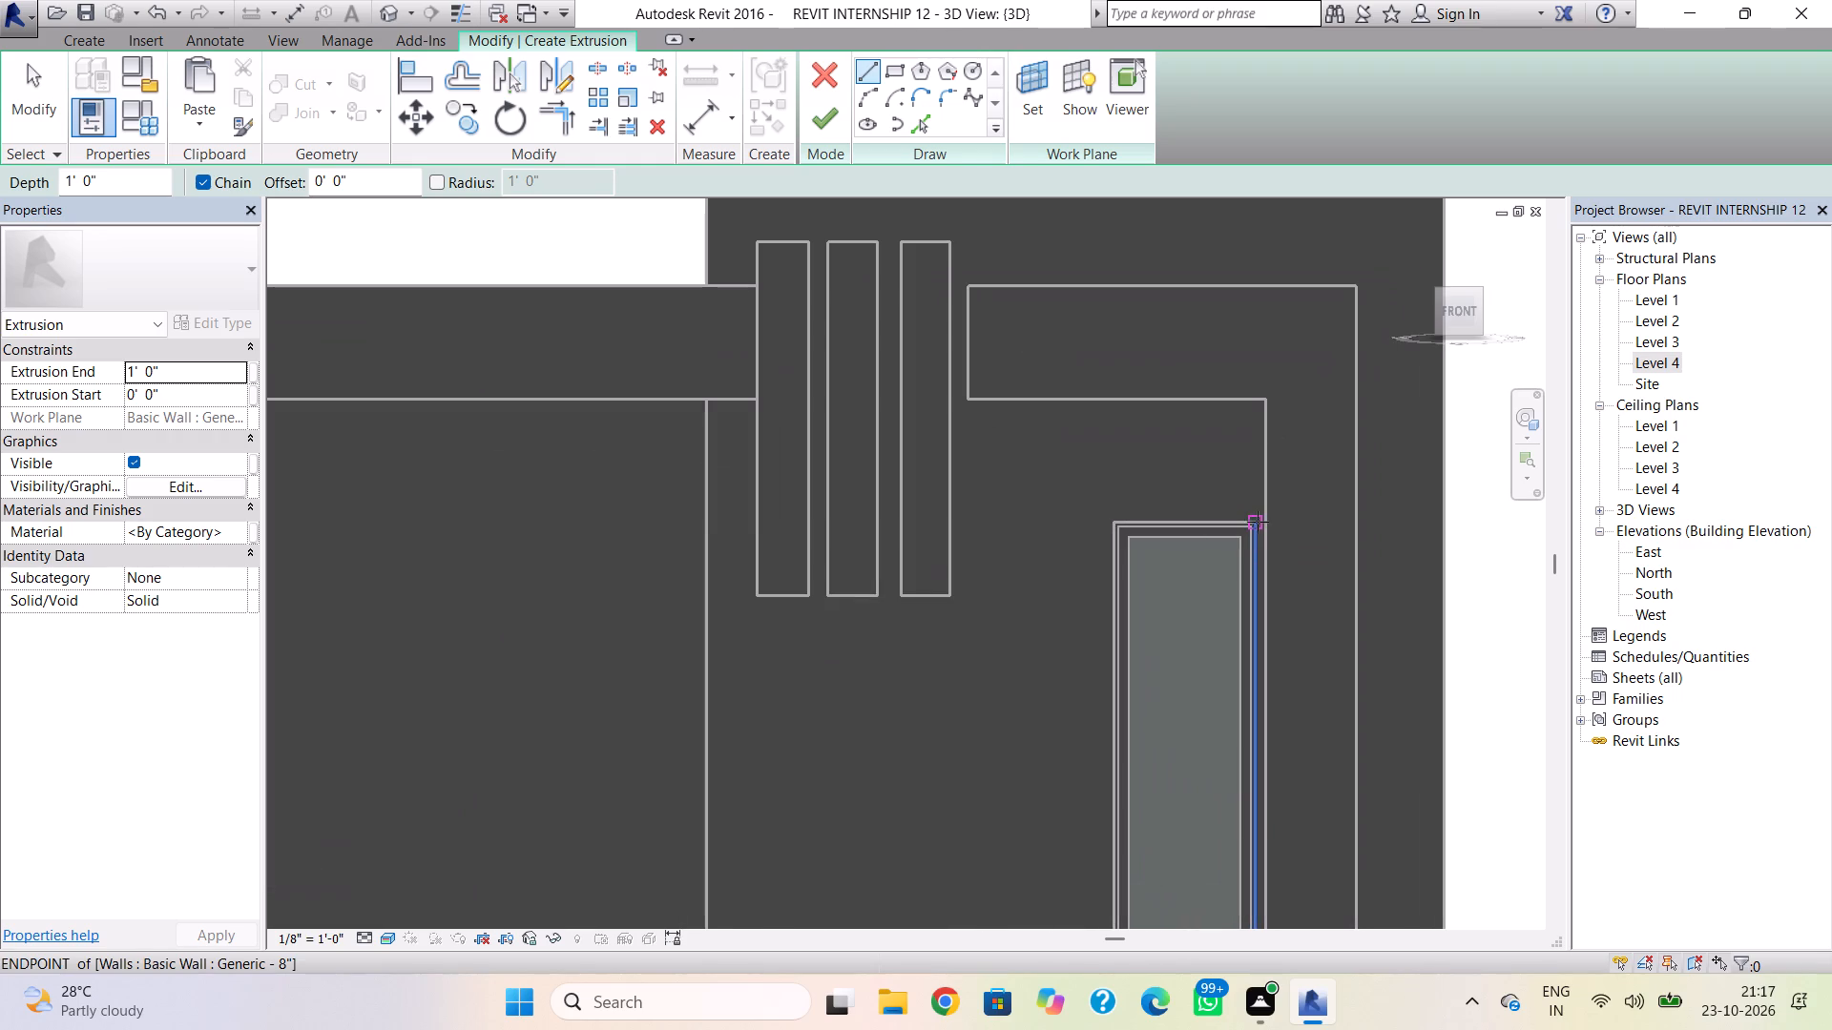
pyautogui.scroll(3, 1257, 517)
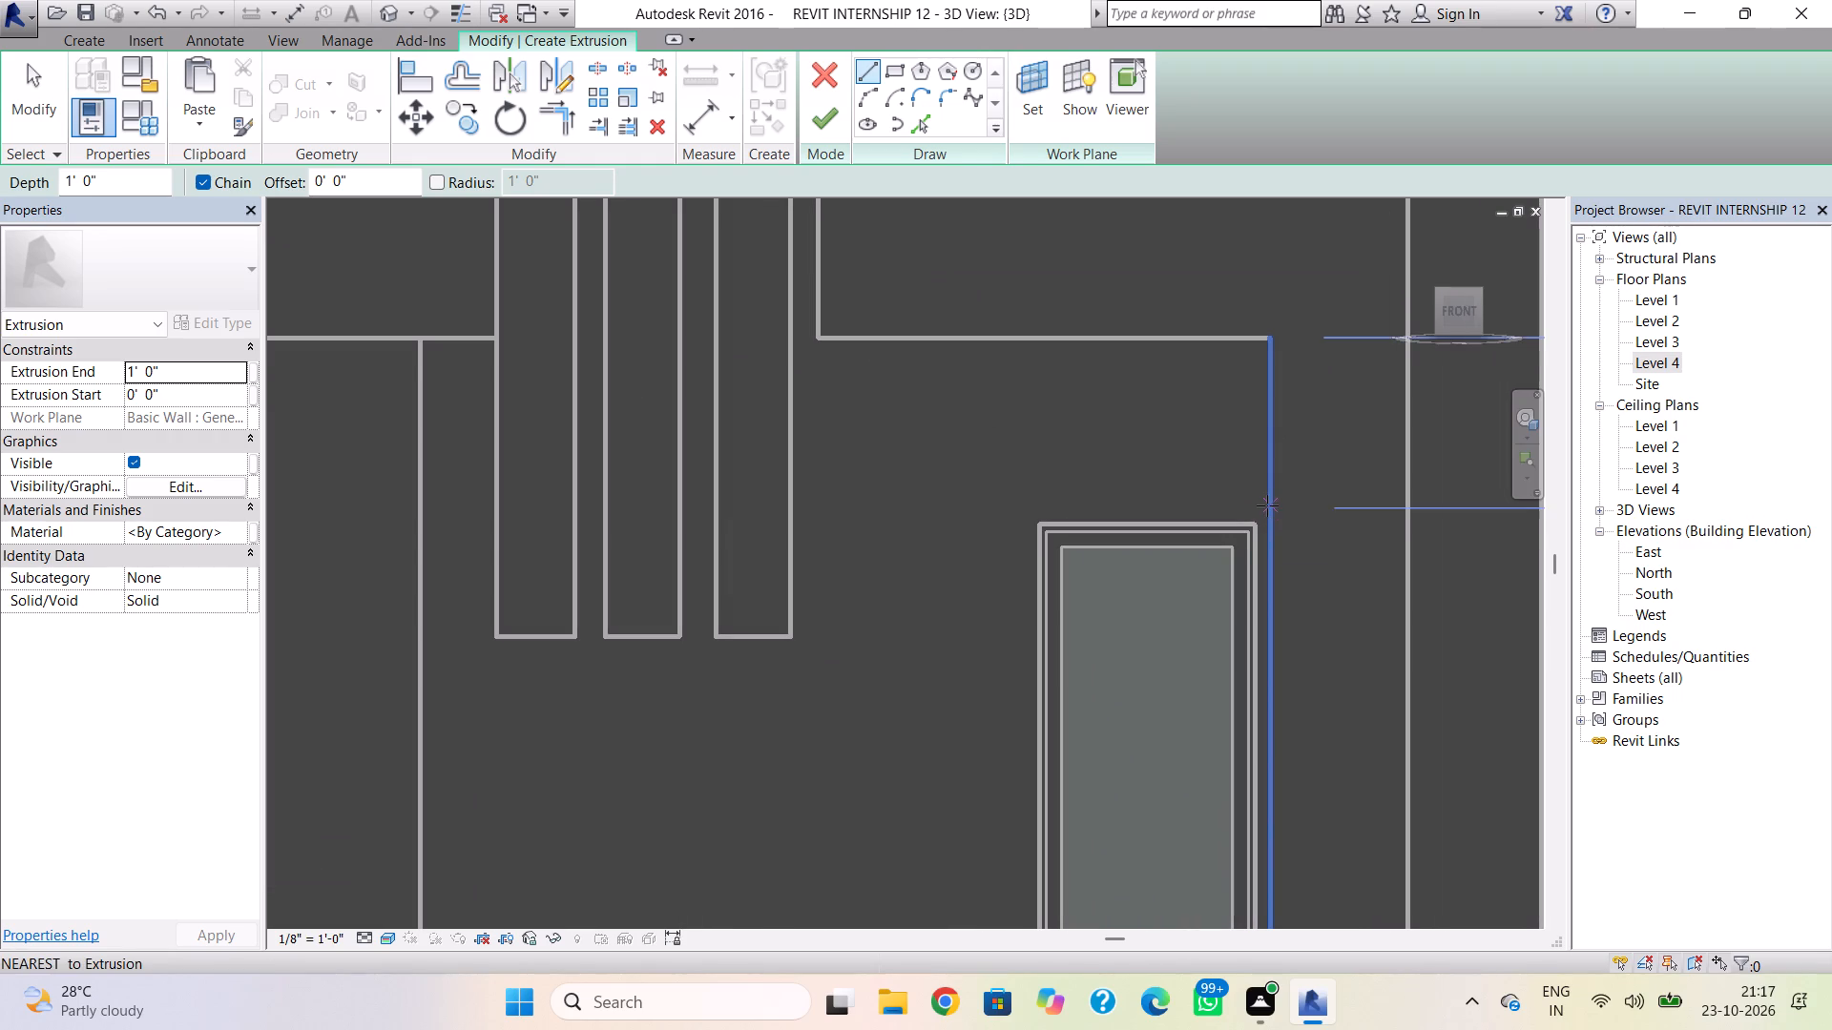
pyautogui.click(1267, 505)
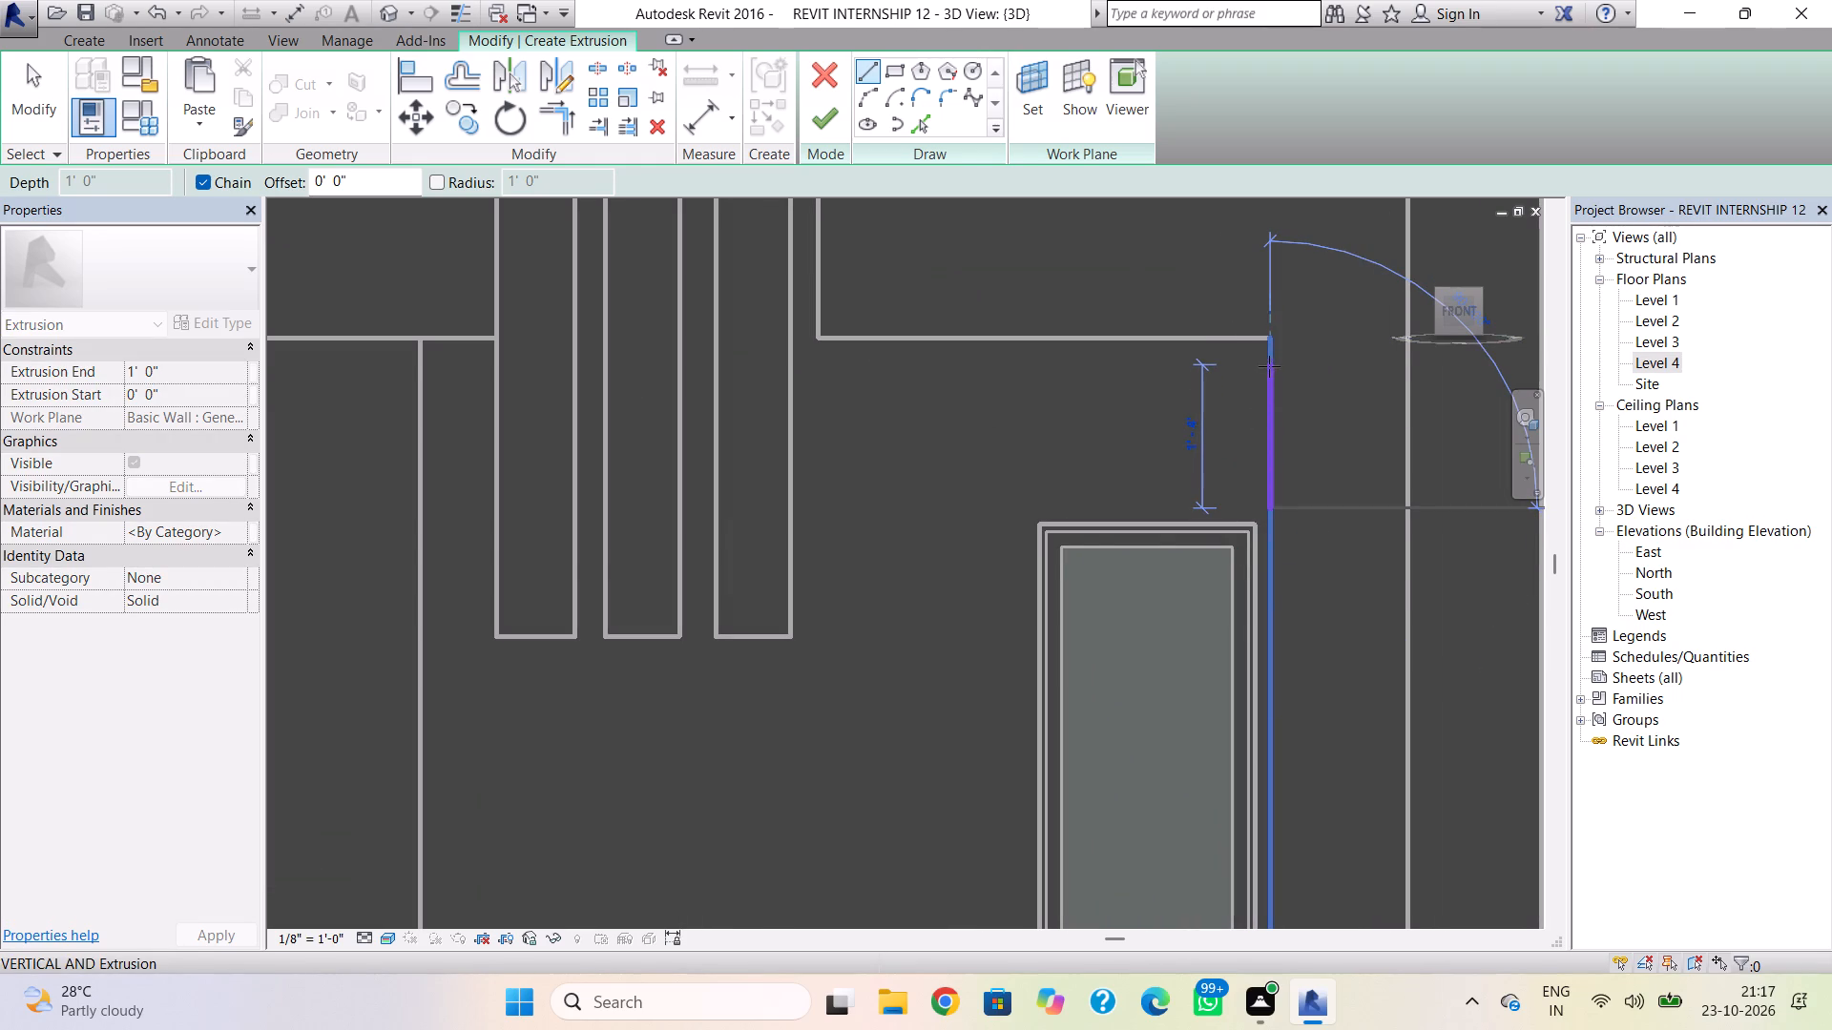
pyautogui.click(1269, 366)
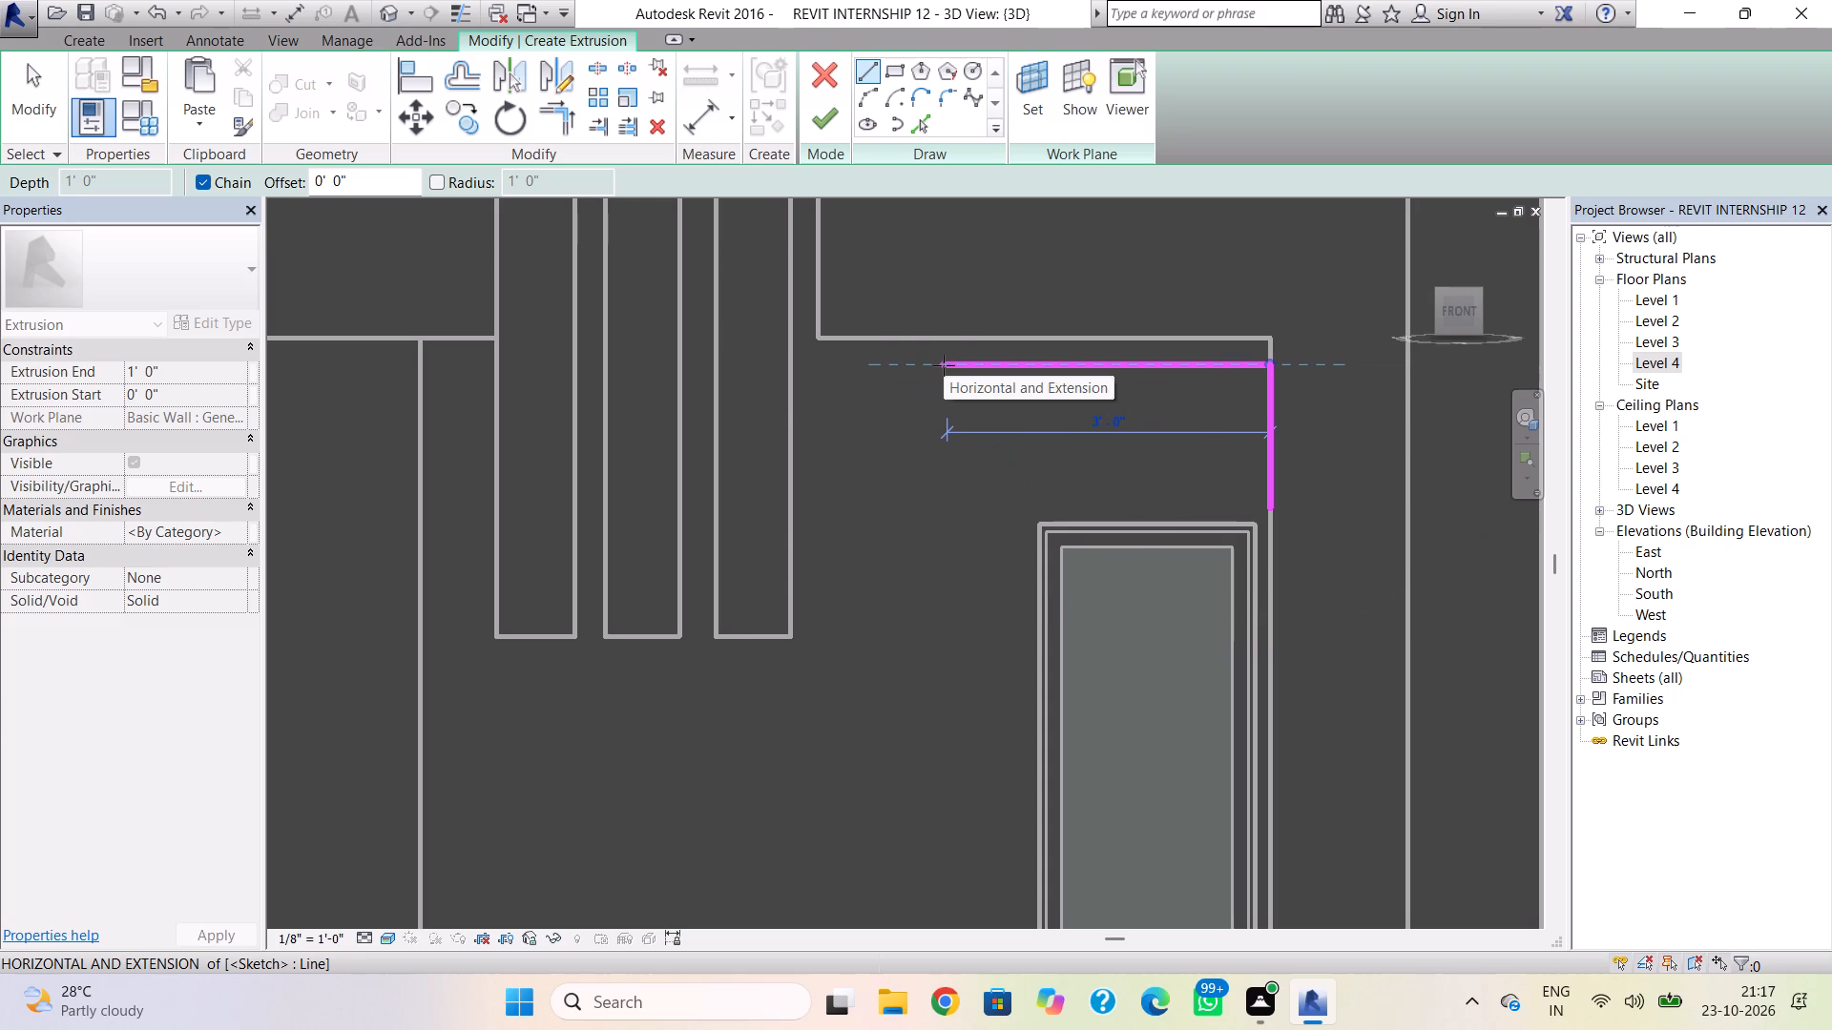
pyautogui.moveTo(944, 365); pyautogui.dragTo(945, 377)
pyautogui.scroll(-8, 965, 841)
pyautogui.moveTo(968, 853); pyautogui.dragTo(965, 494, button='middle')
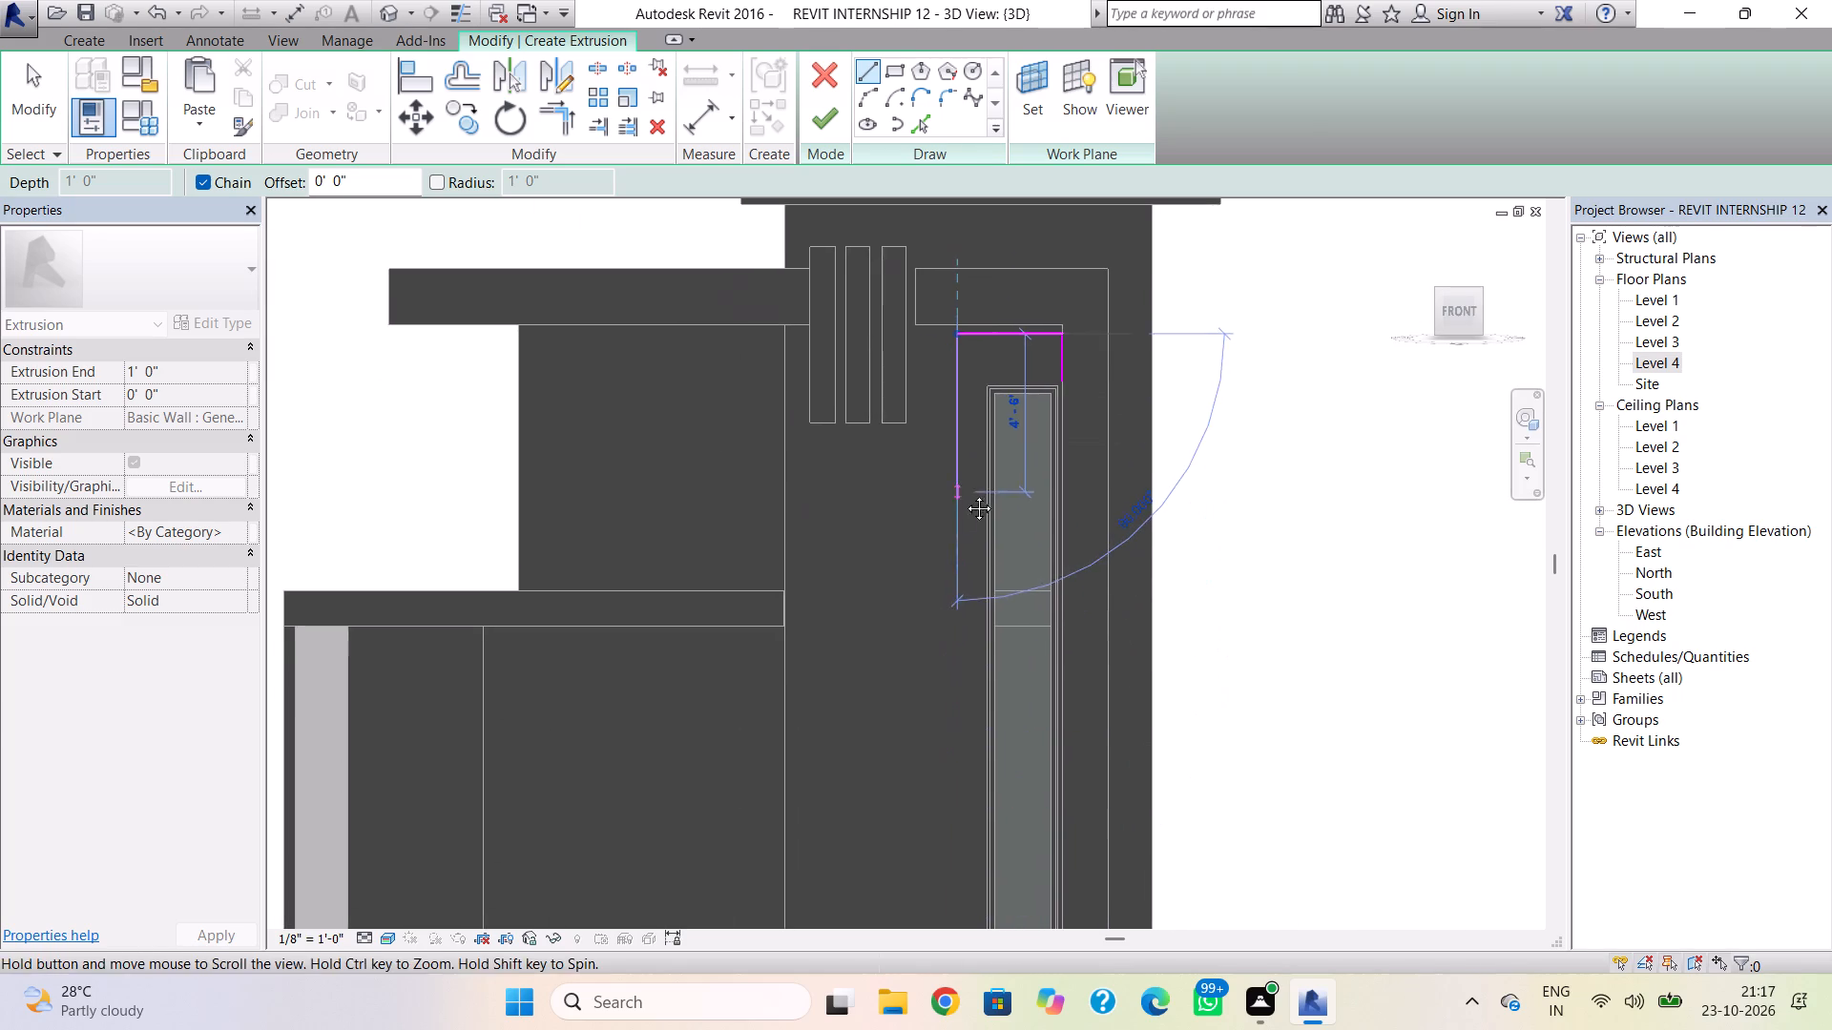
pyautogui.scroll(-2, 970, 800)
pyautogui.moveTo(965, 819); pyautogui.dragTo(966, 571, button='middle')
pyautogui.moveTo(975, 843); pyautogui.dragTo(970, 637, button='middle')
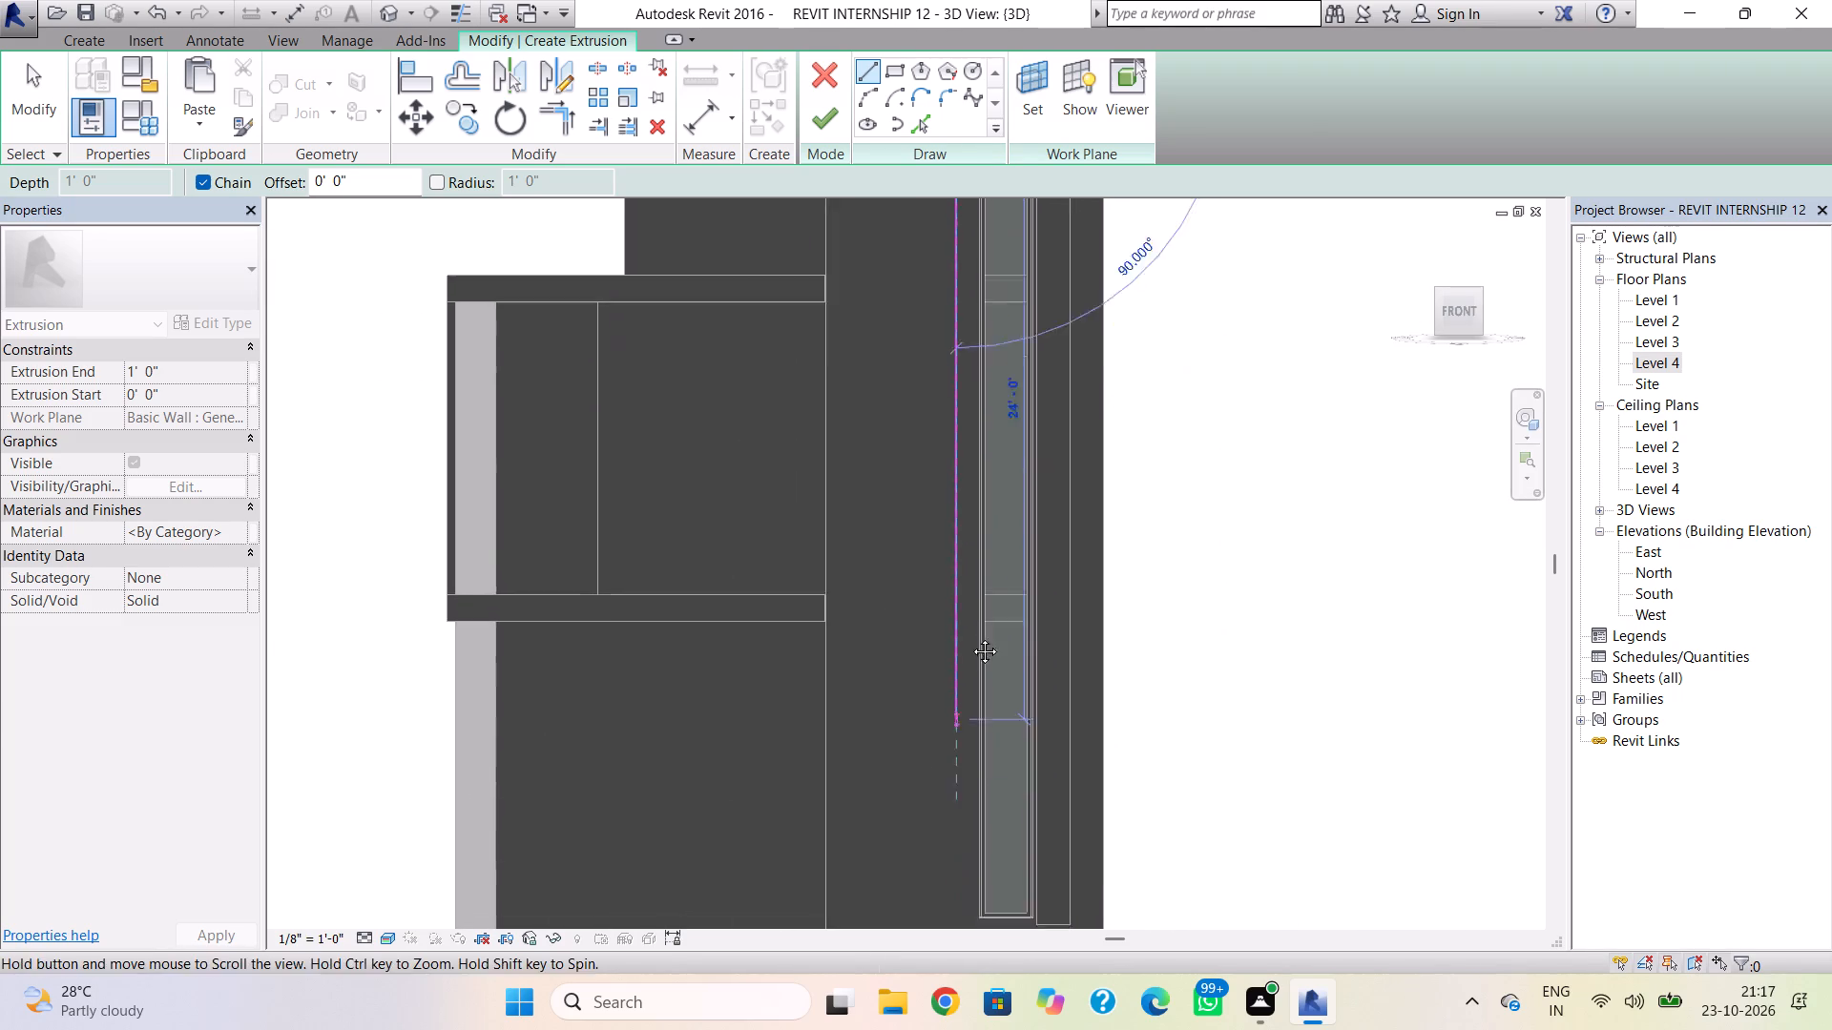
pyautogui.moveTo(970, 637); pyautogui.dragTo(976, 555, button='middle')
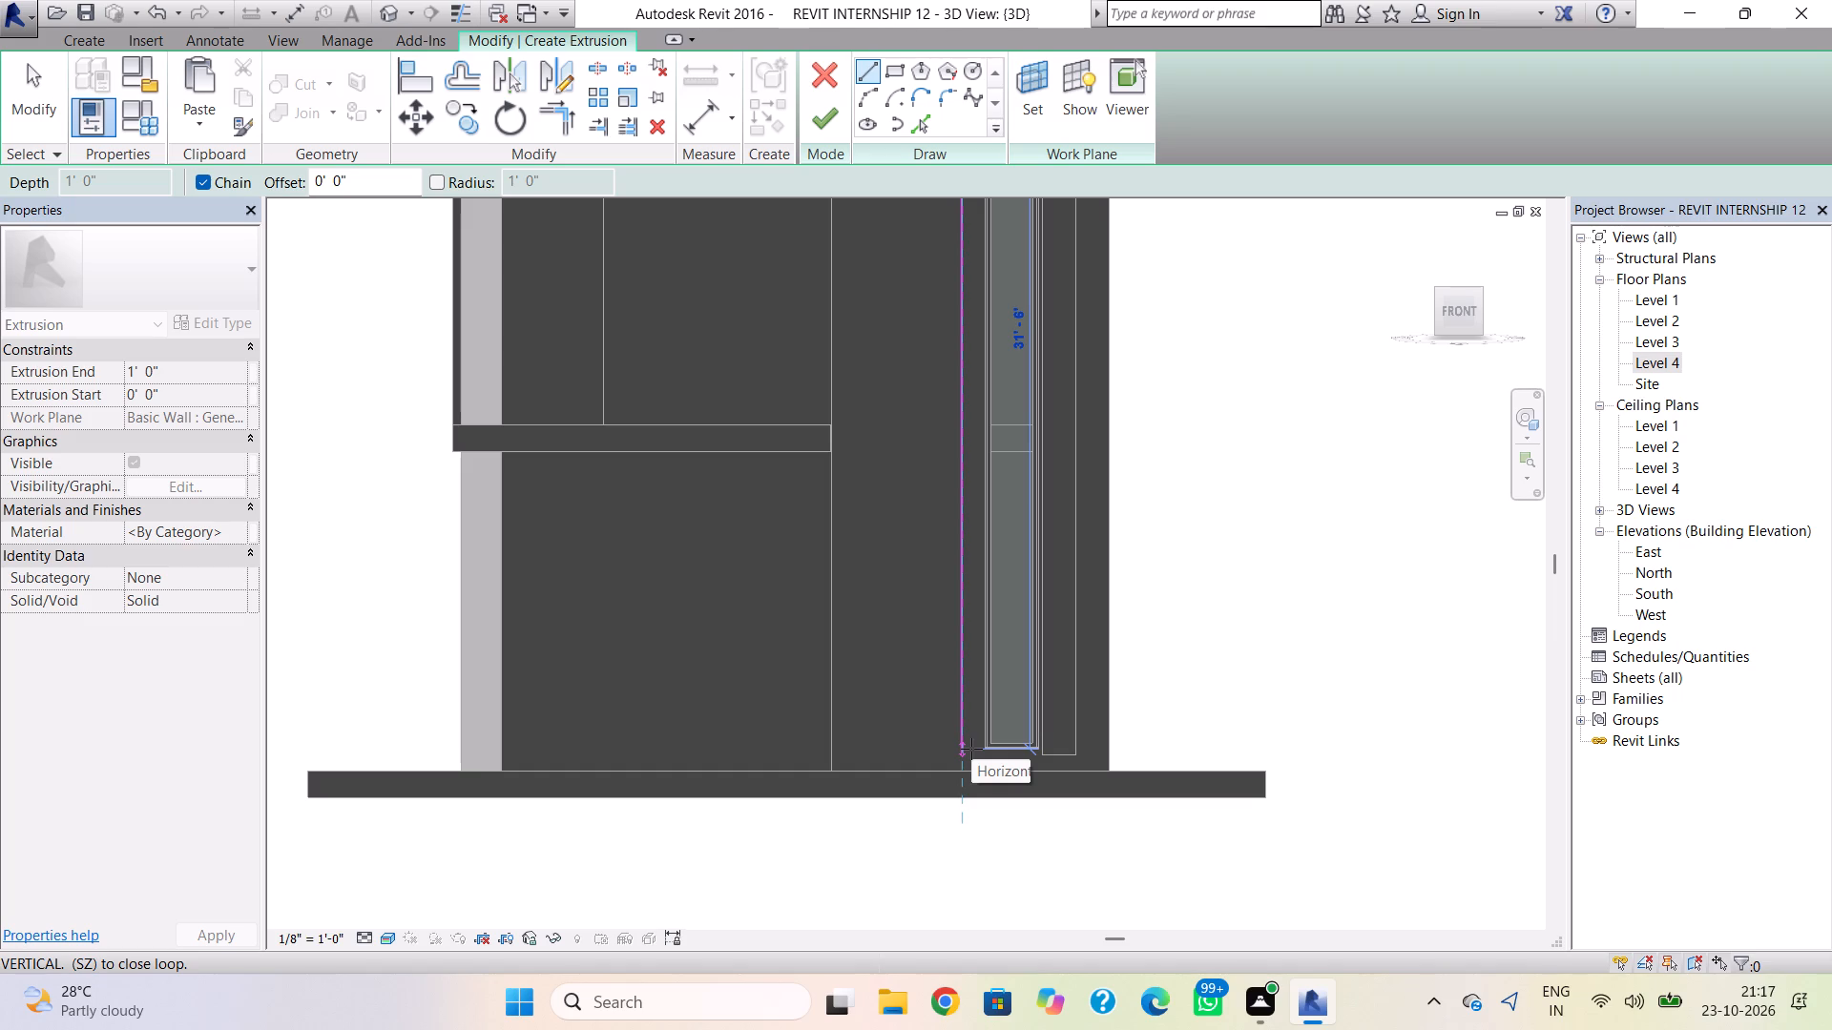
pyautogui.click(970, 761)
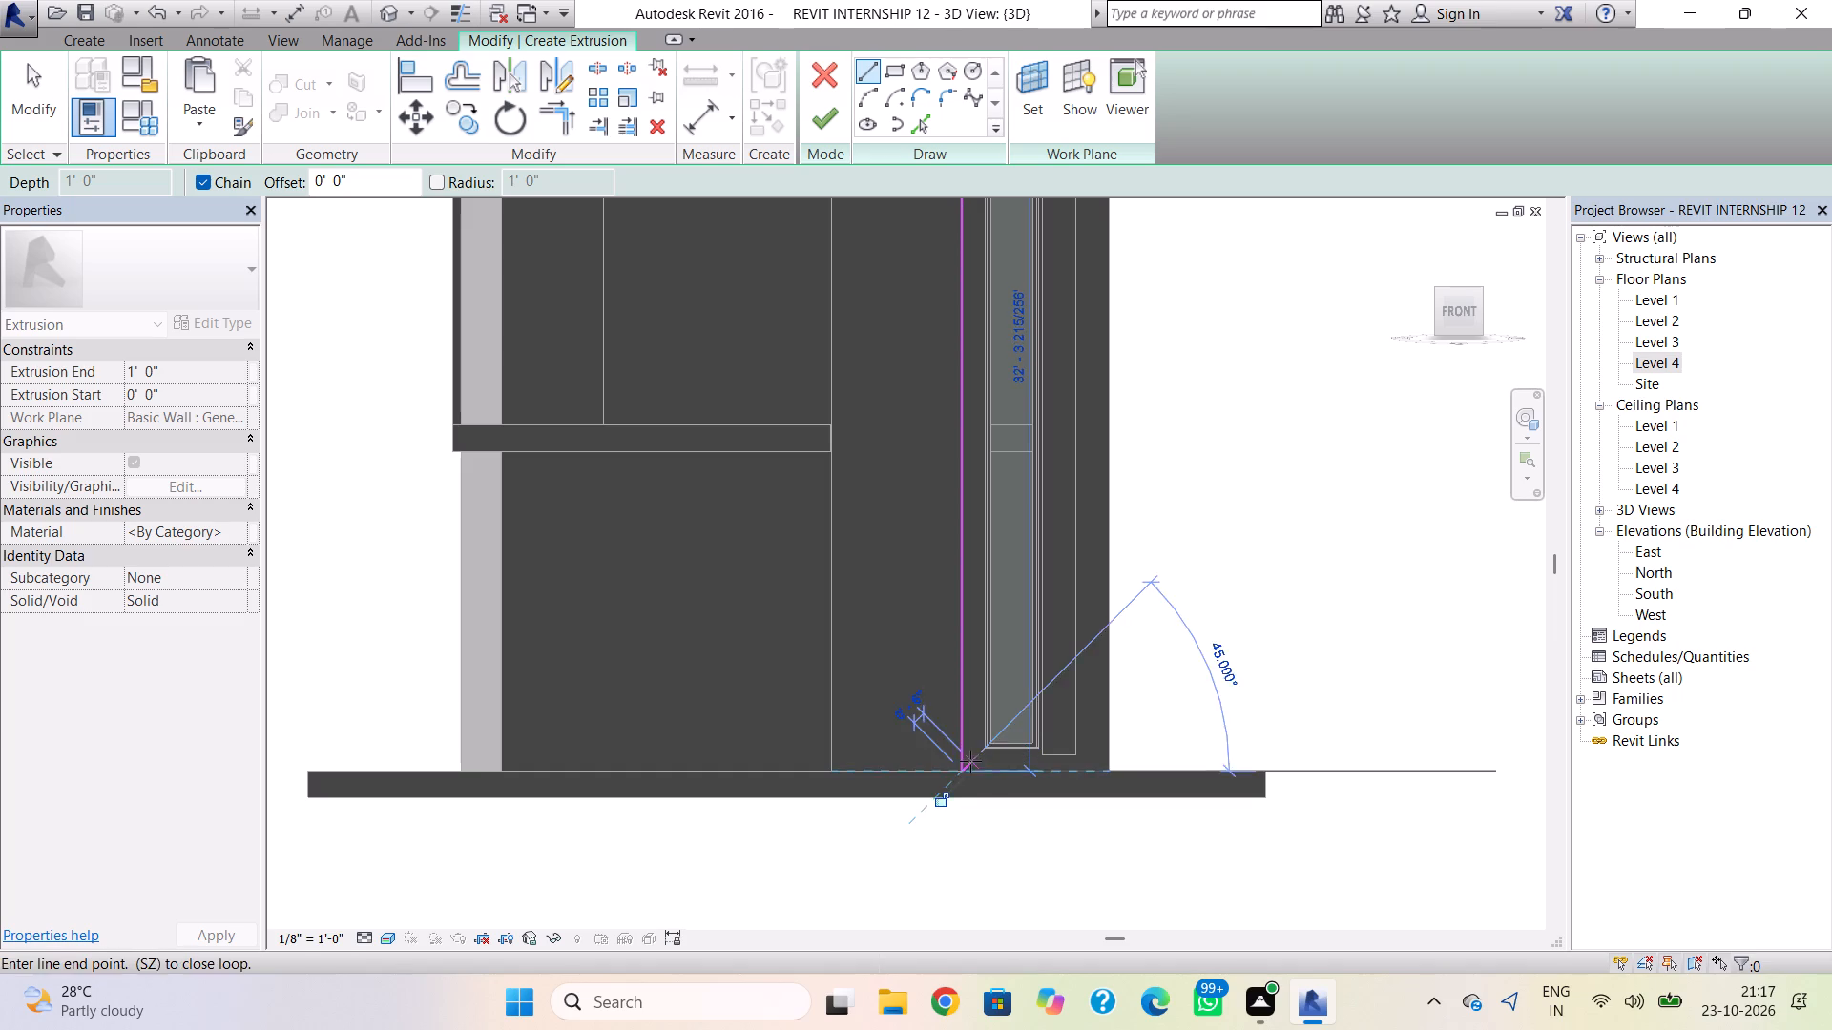
pyautogui.scroll(-3, 1049, 765)
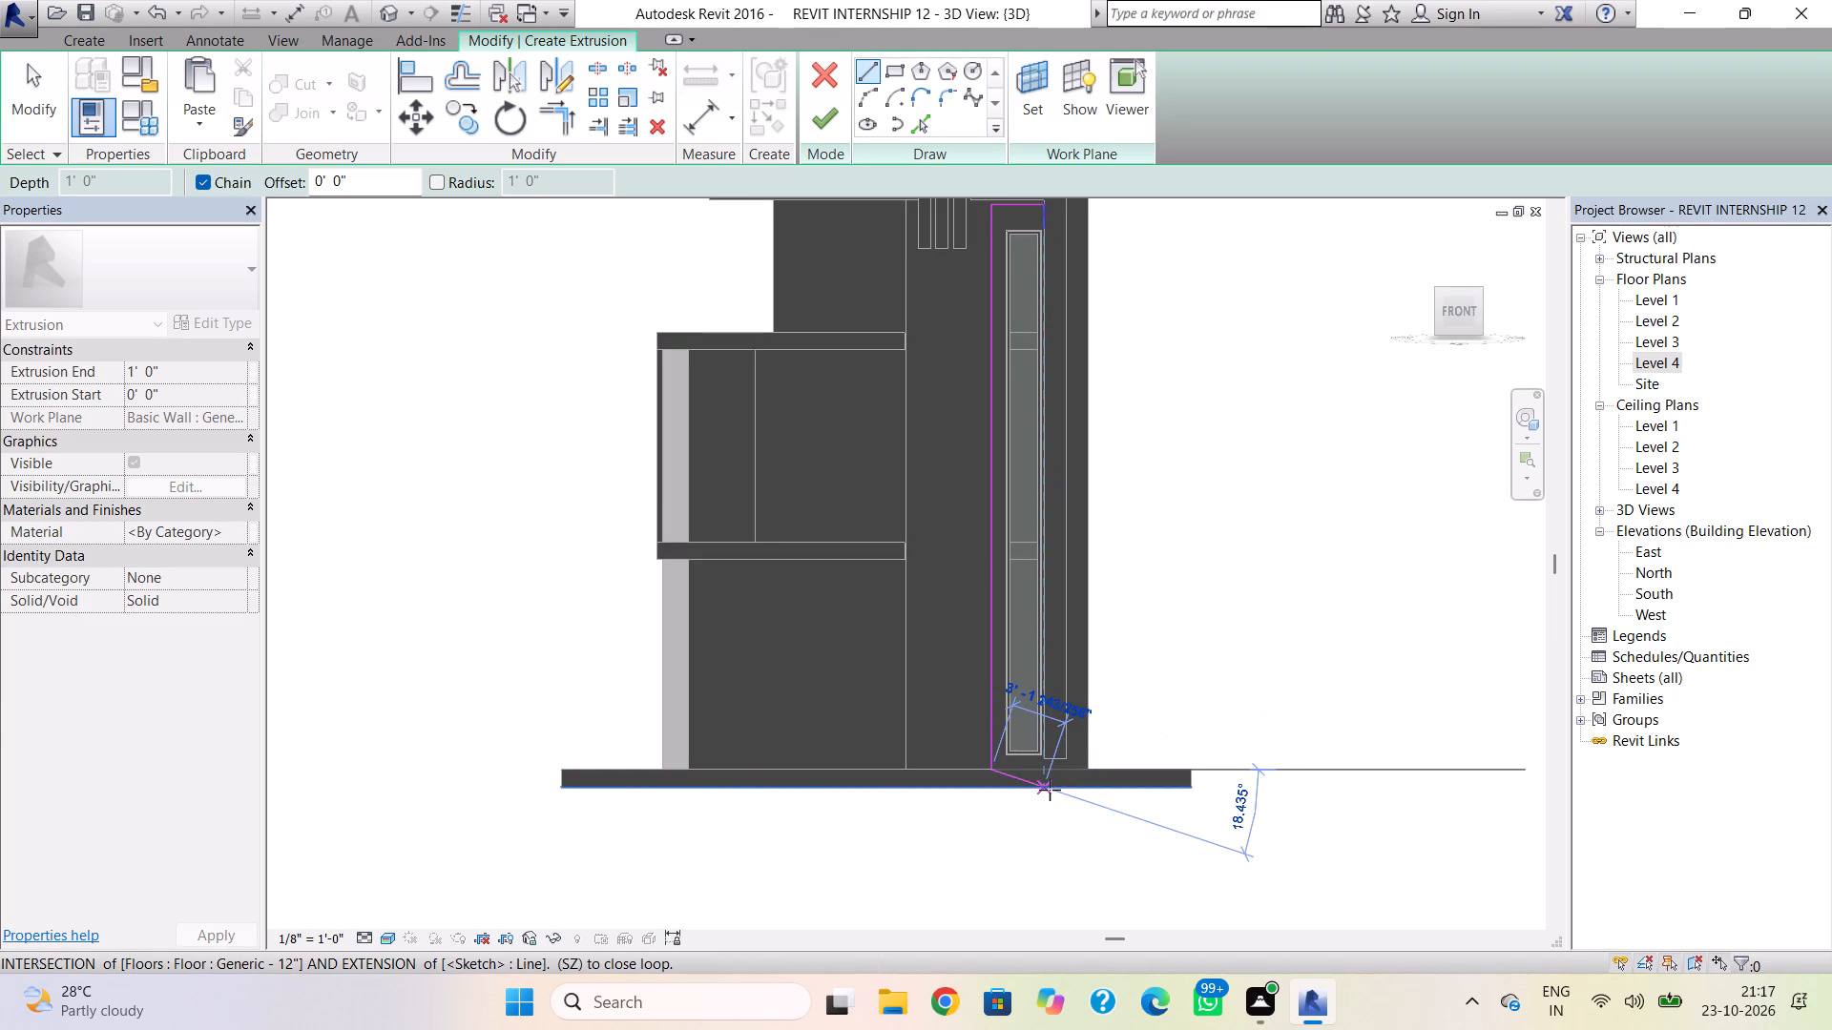
pyautogui.click(1041, 766)
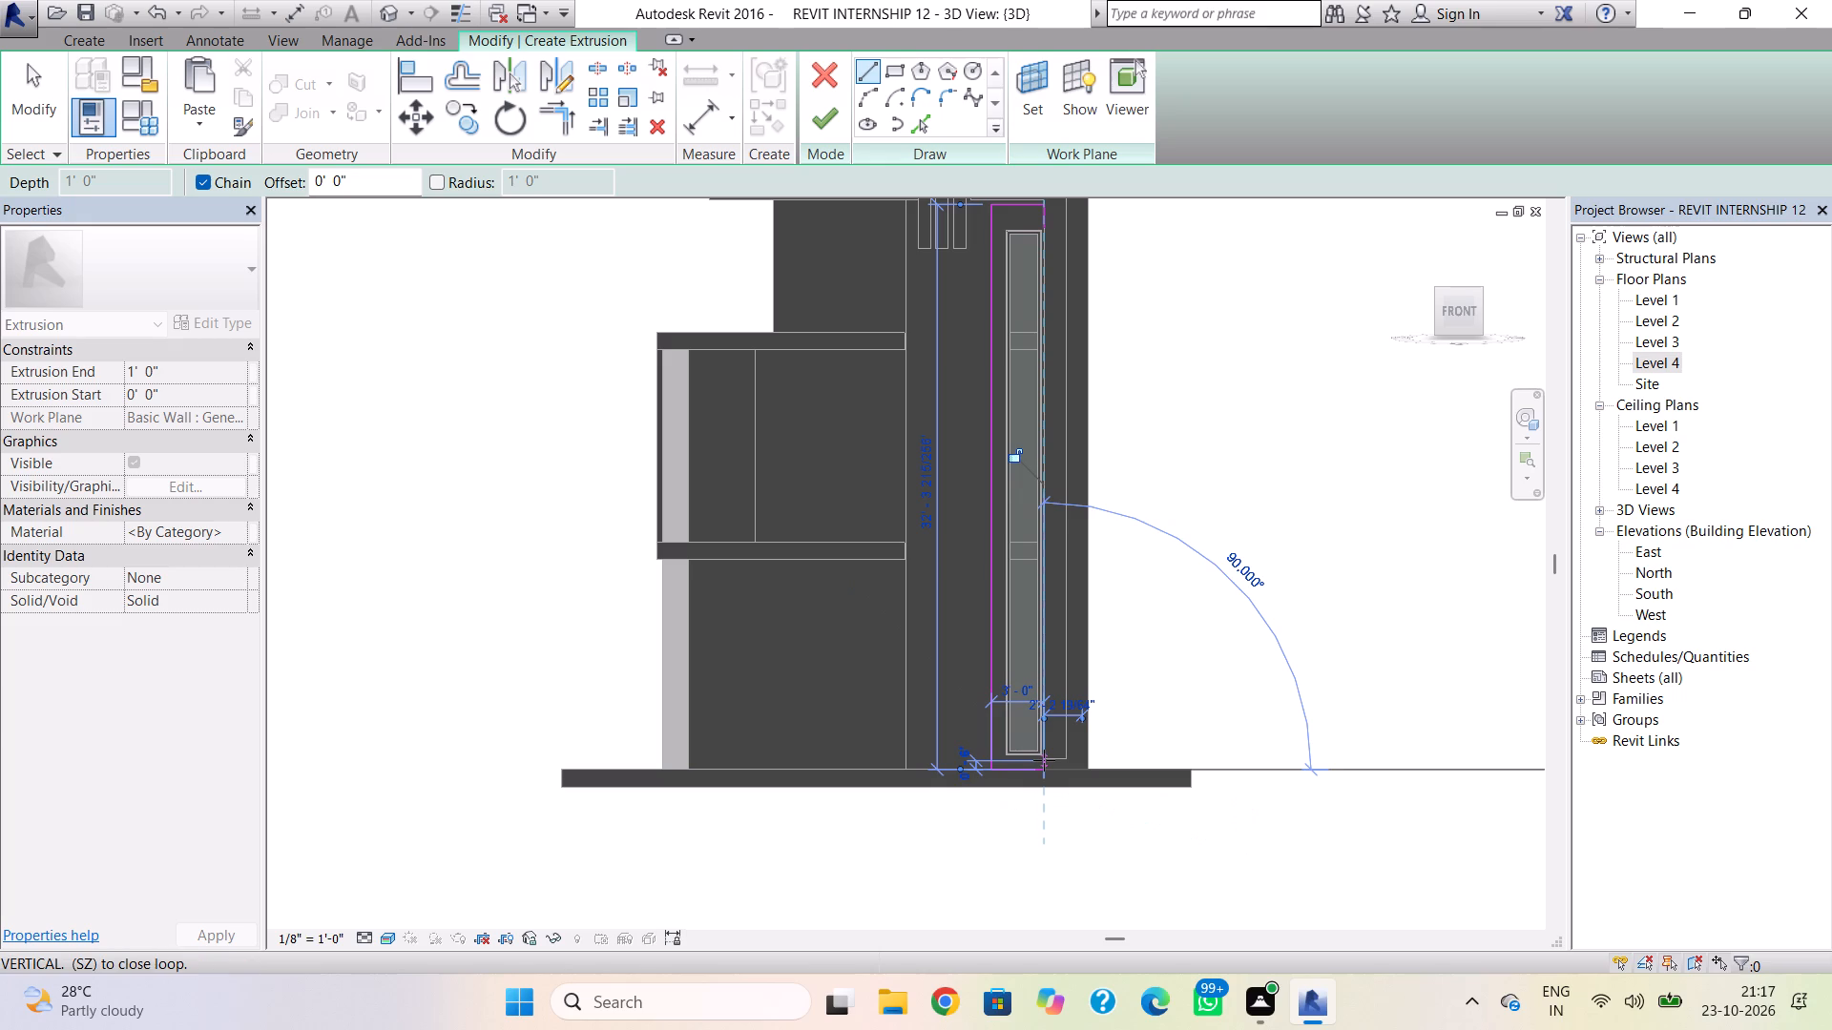
# Close the C-shaped sketch with inner edges hugging the window's bottom, its side away from the frame's leg, and its top.
pyautogui.scroll(4, 1044, 760)
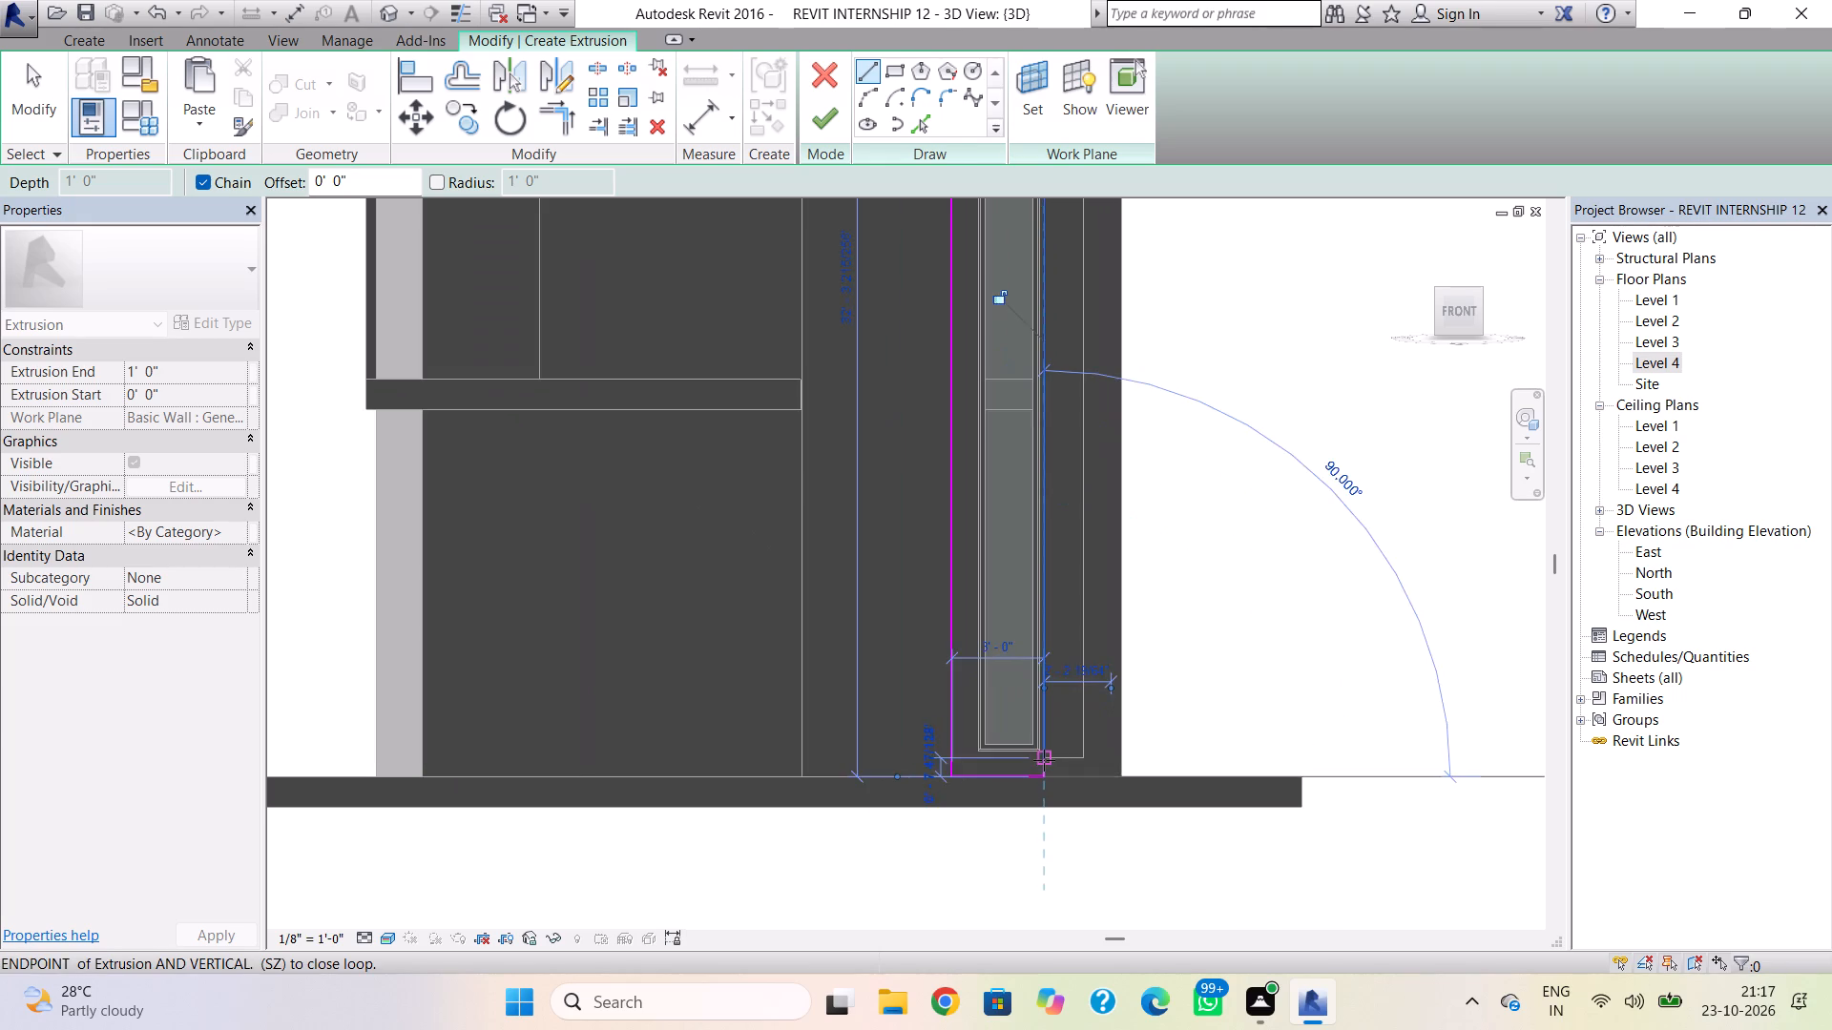
pyautogui.scroll(4, 1044, 761)
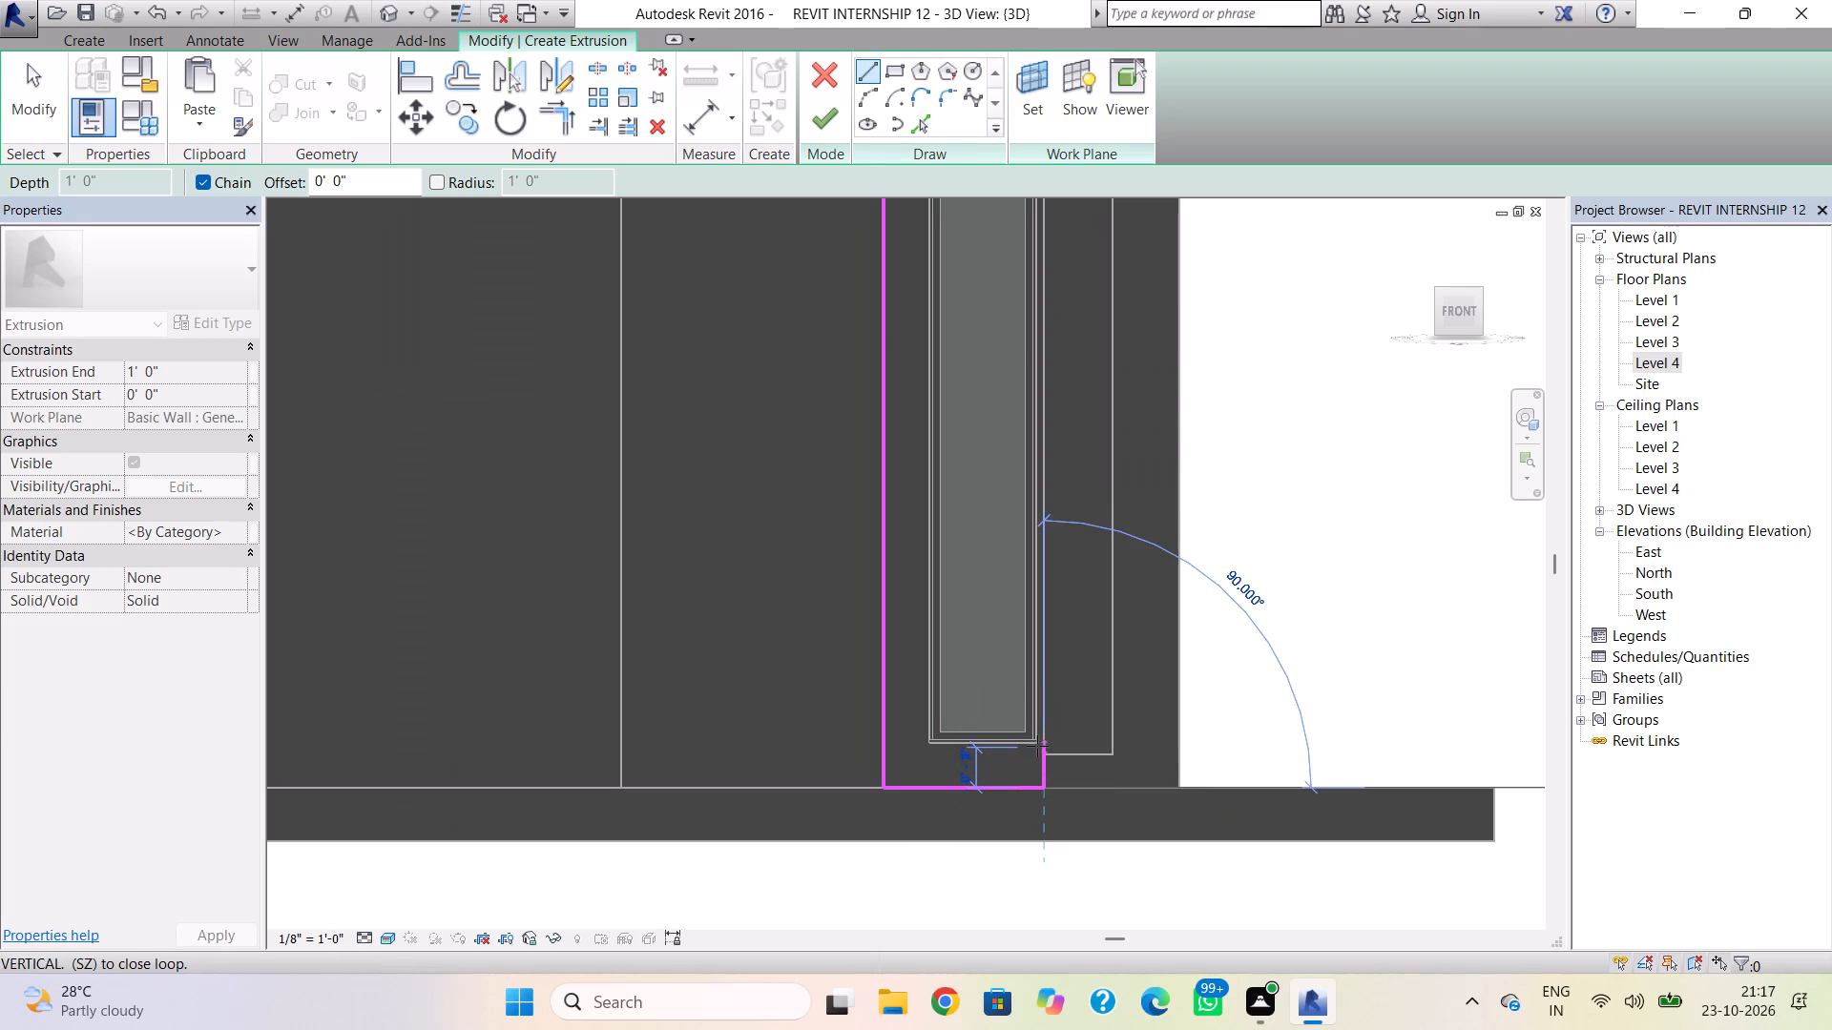
pyautogui.click(1037, 746)
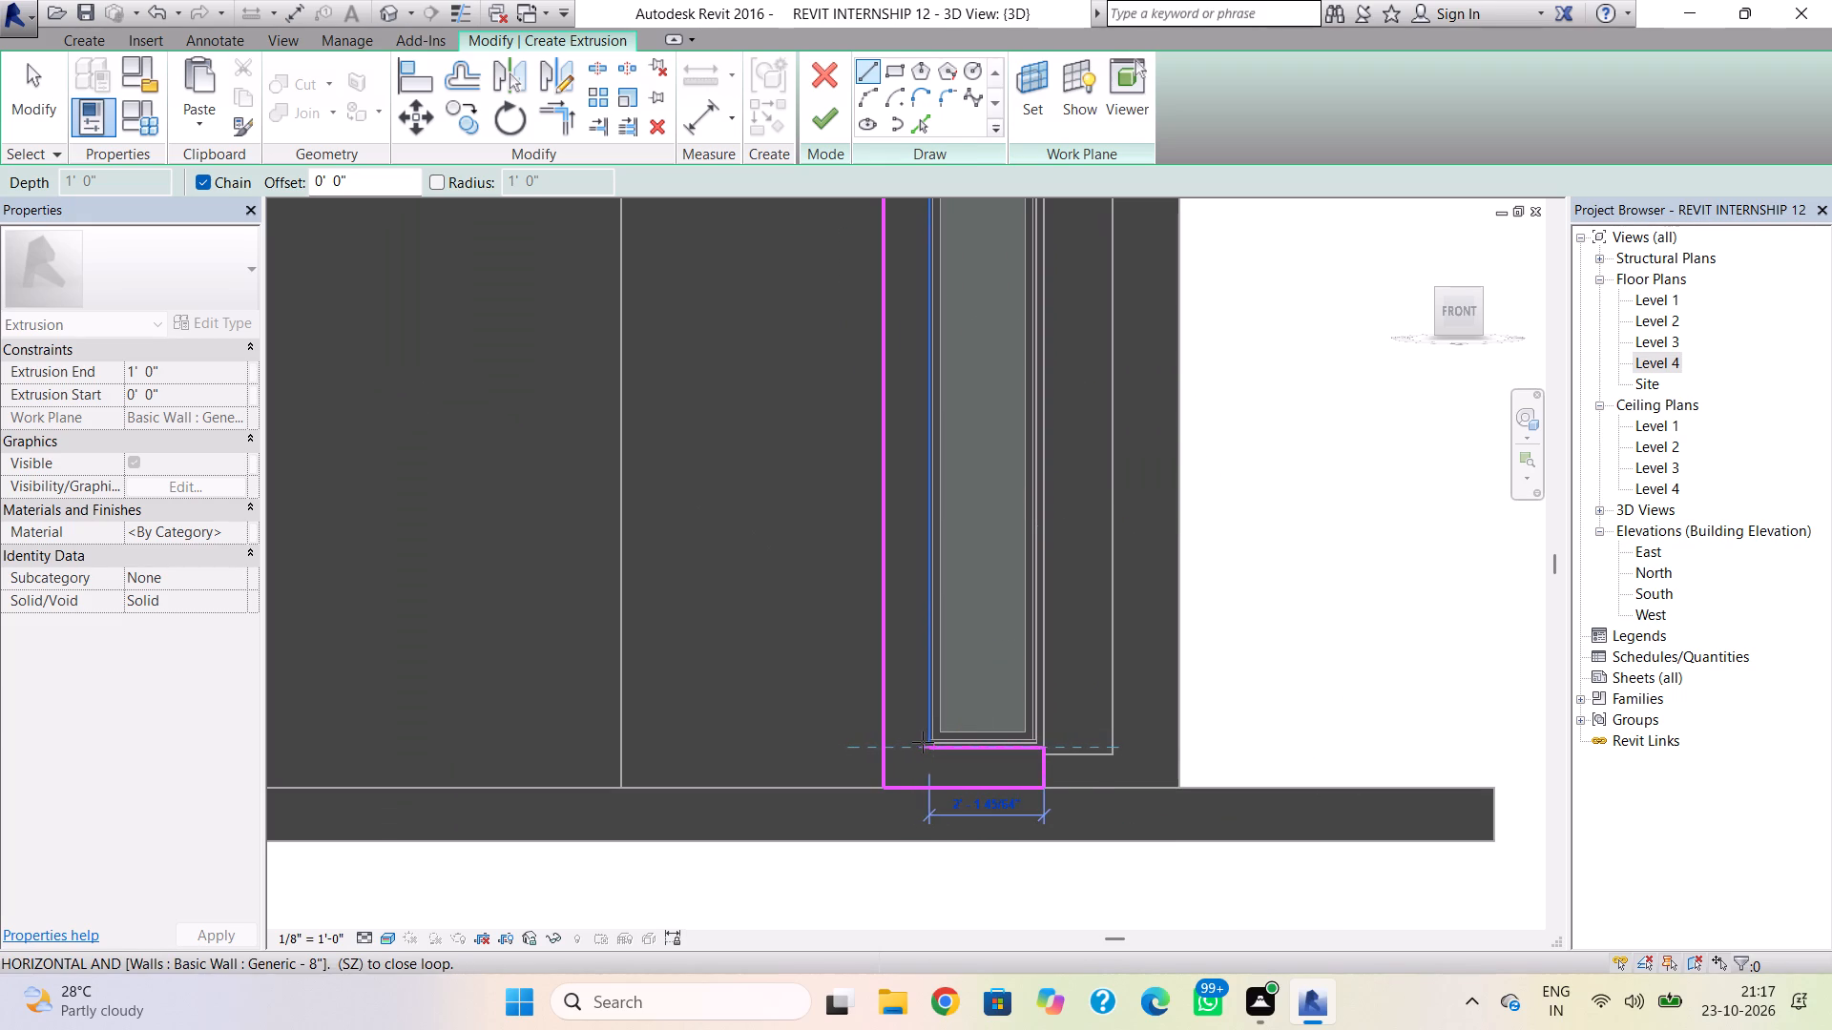
pyautogui.click(923, 742)
pyautogui.scroll(-4, 929, 430)
pyautogui.moveTo(939, 463); pyautogui.dragTo(883, 795, button='middle')
pyautogui.moveTo(850, 306); pyautogui.dragTo(811, 818, button='middle')
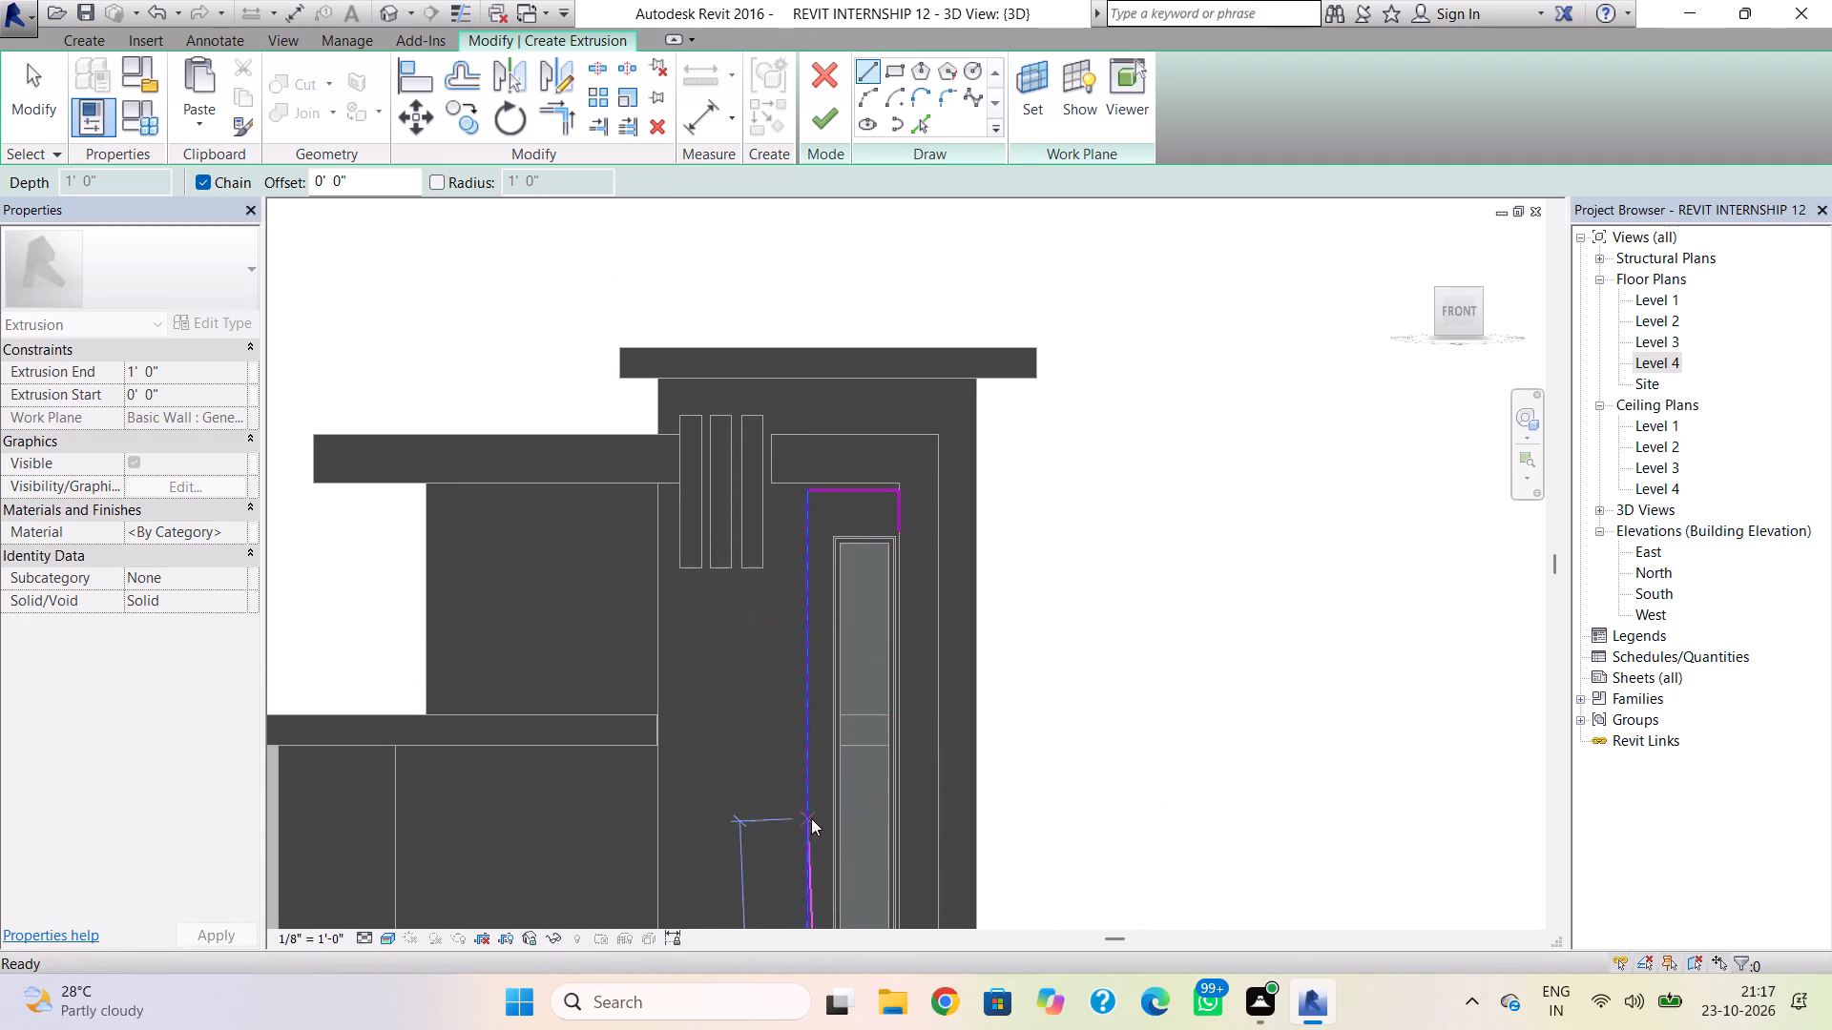
pyautogui.scroll(8, 827, 554)
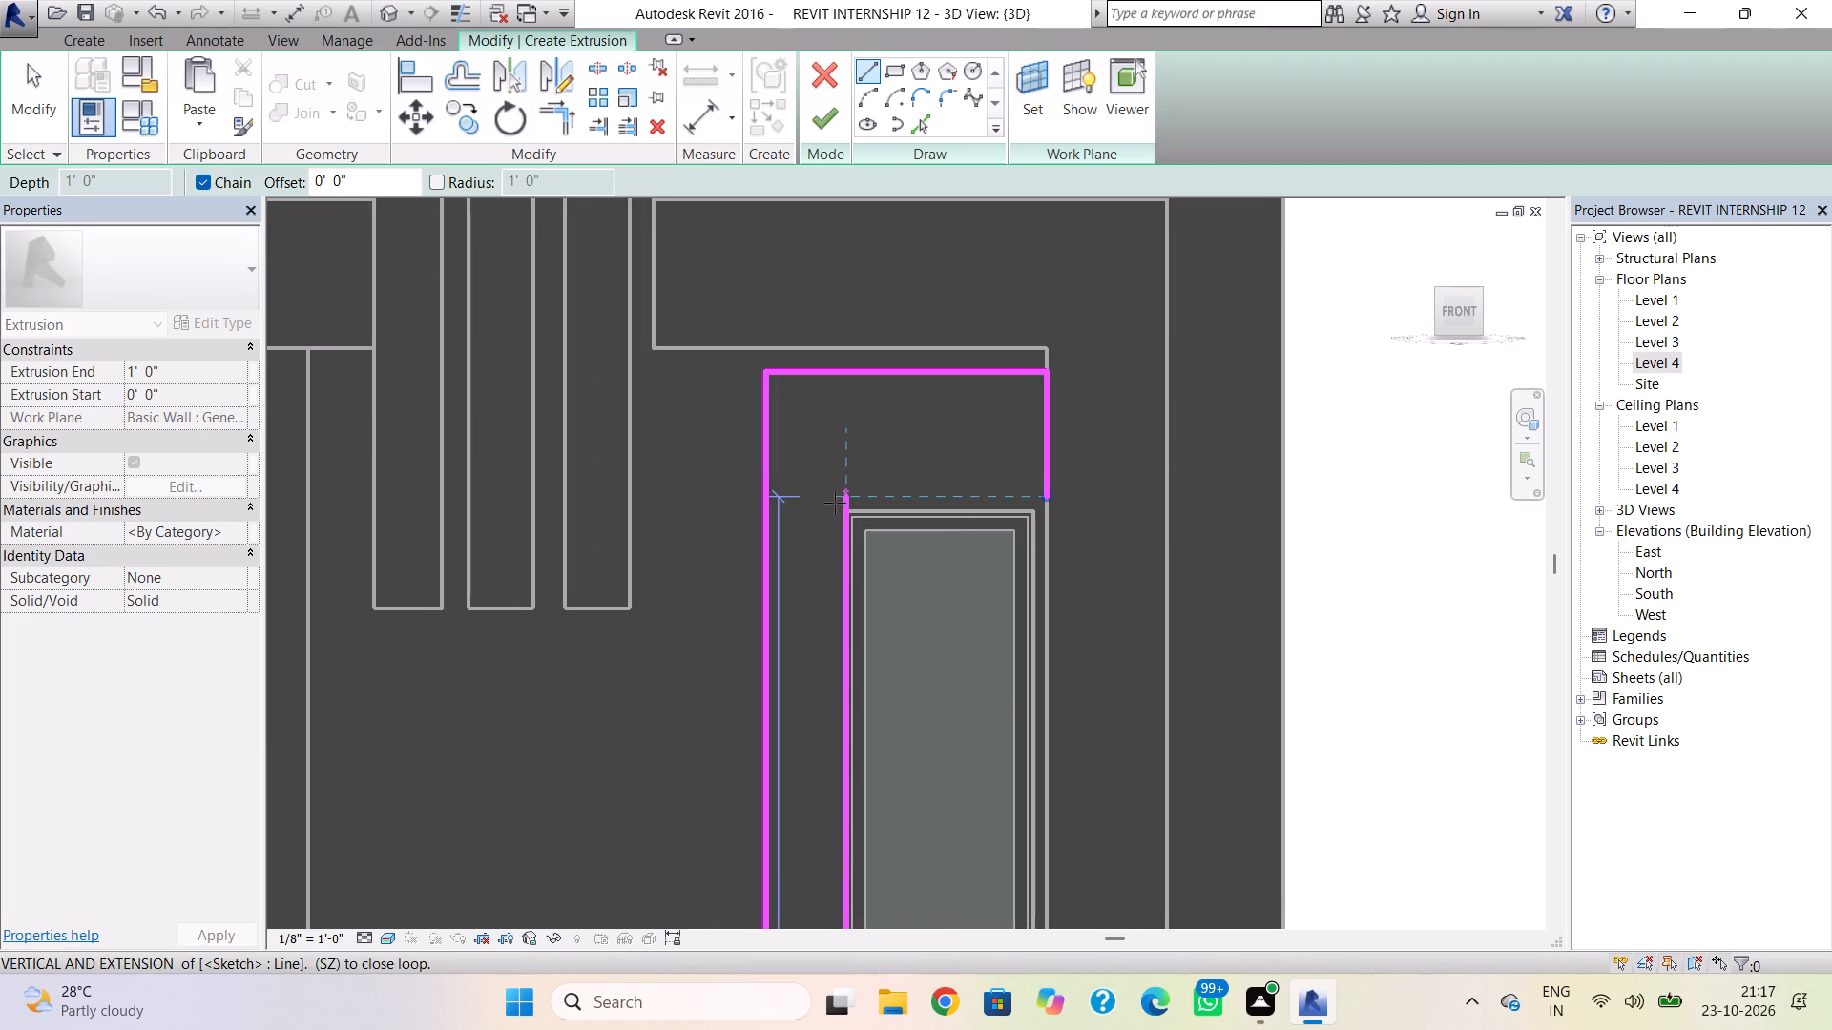
pyautogui.click(836, 501)
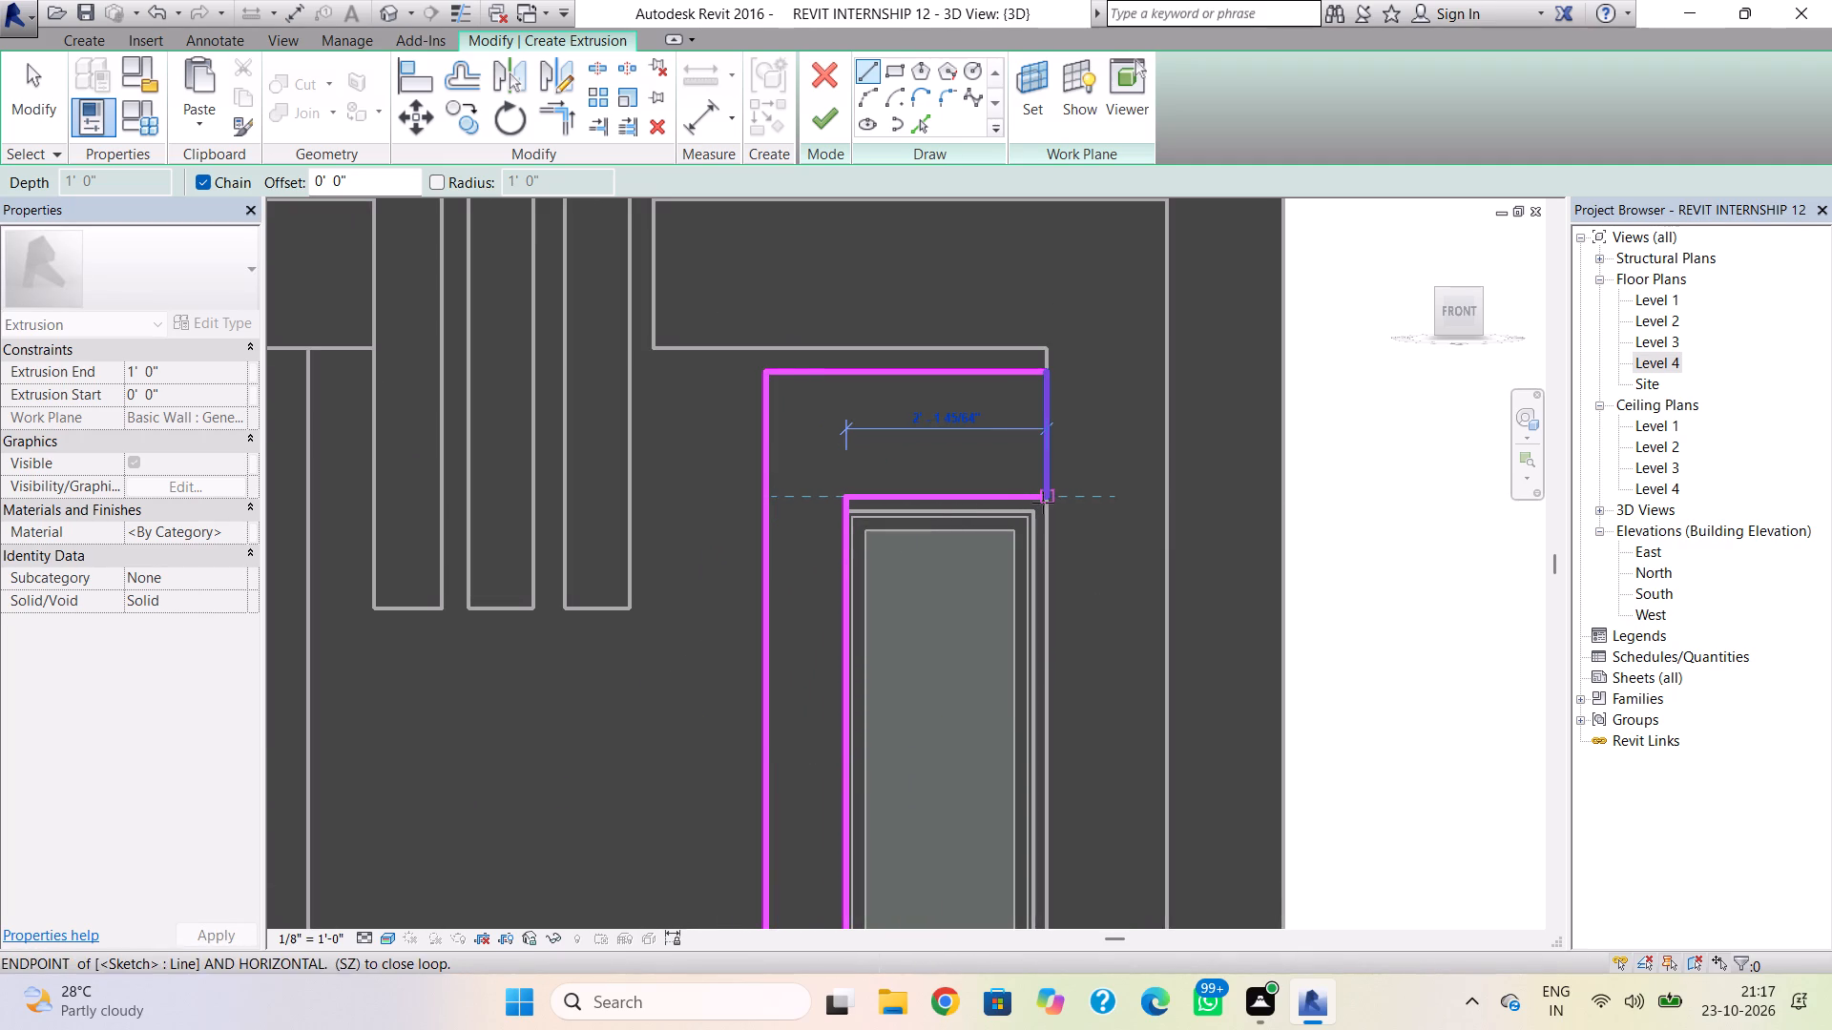
pyautogui.click(1044, 503)
pyautogui.press('Escape')
pyautogui.press('Escape')
# Nudge the sketch's long inner vertical line slightly away from the window and its top line slightly down from the frame.
pyautogui.click(850, 646)
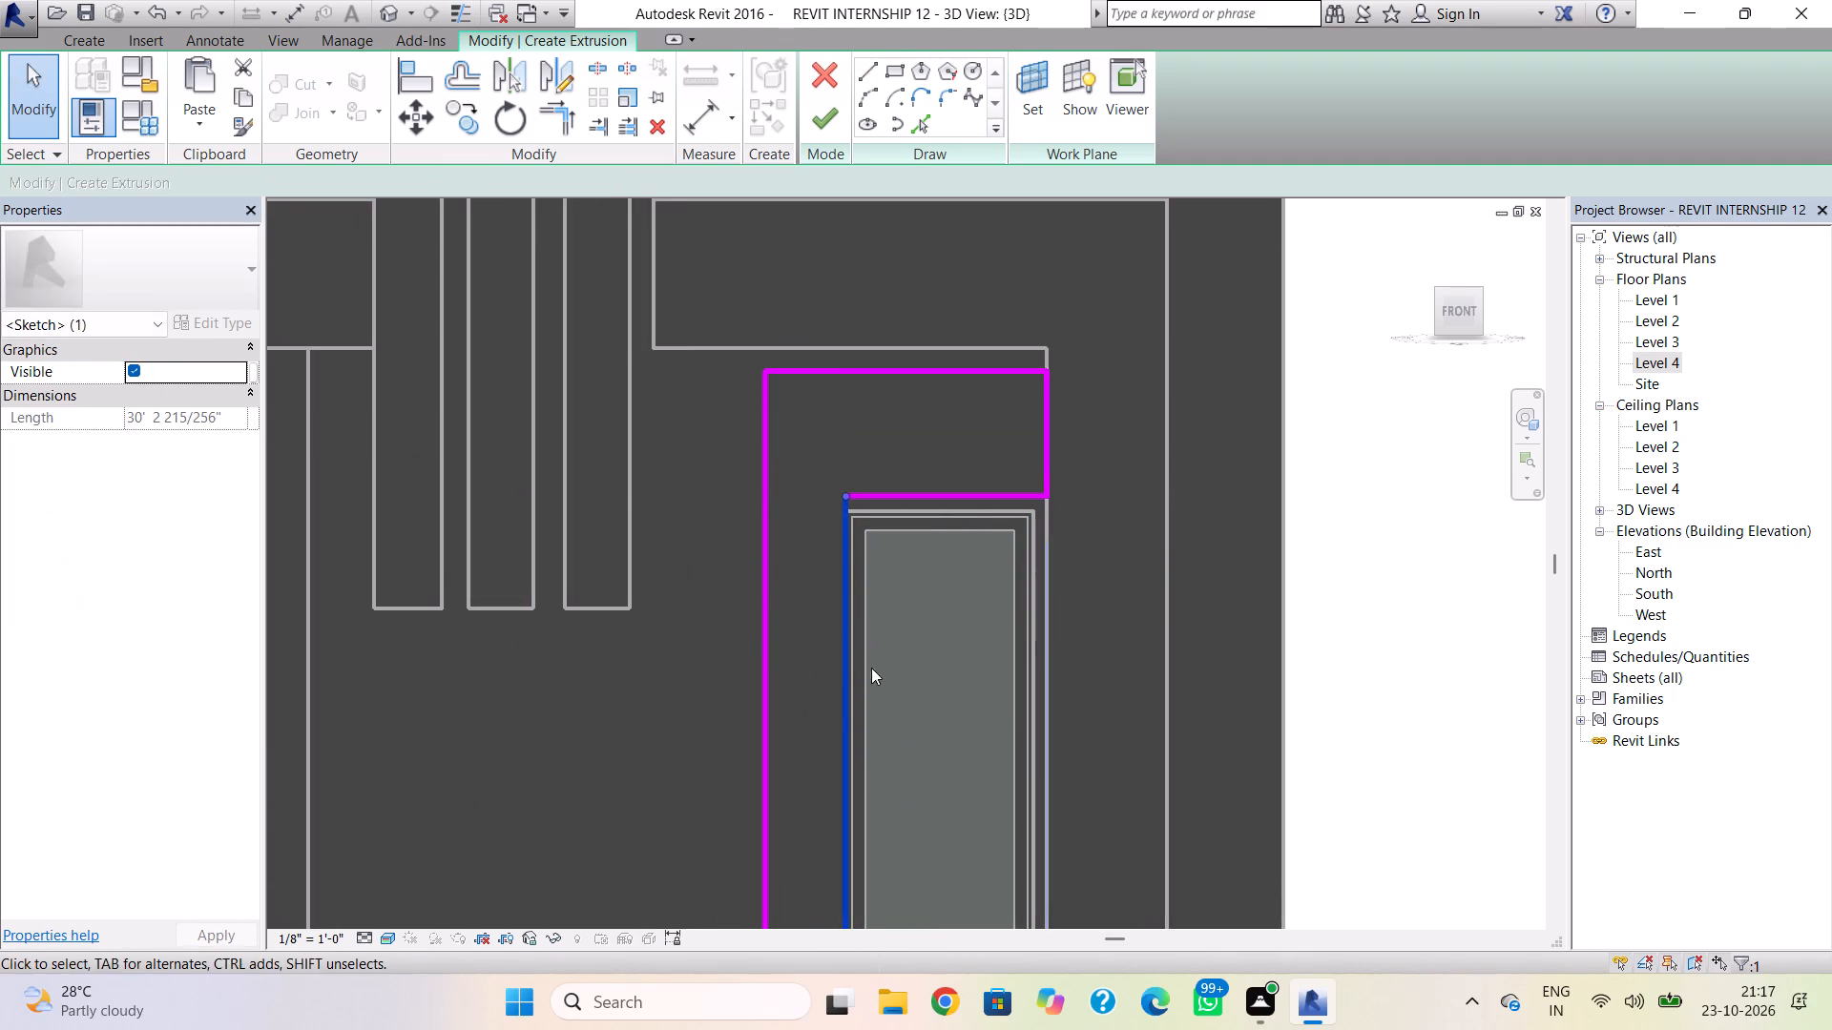
pyautogui.scroll(-3, 864, 693)
pyautogui.moveTo(852, 616); pyautogui.dragTo(879, 442, button='middle')
pyautogui.press('Left')
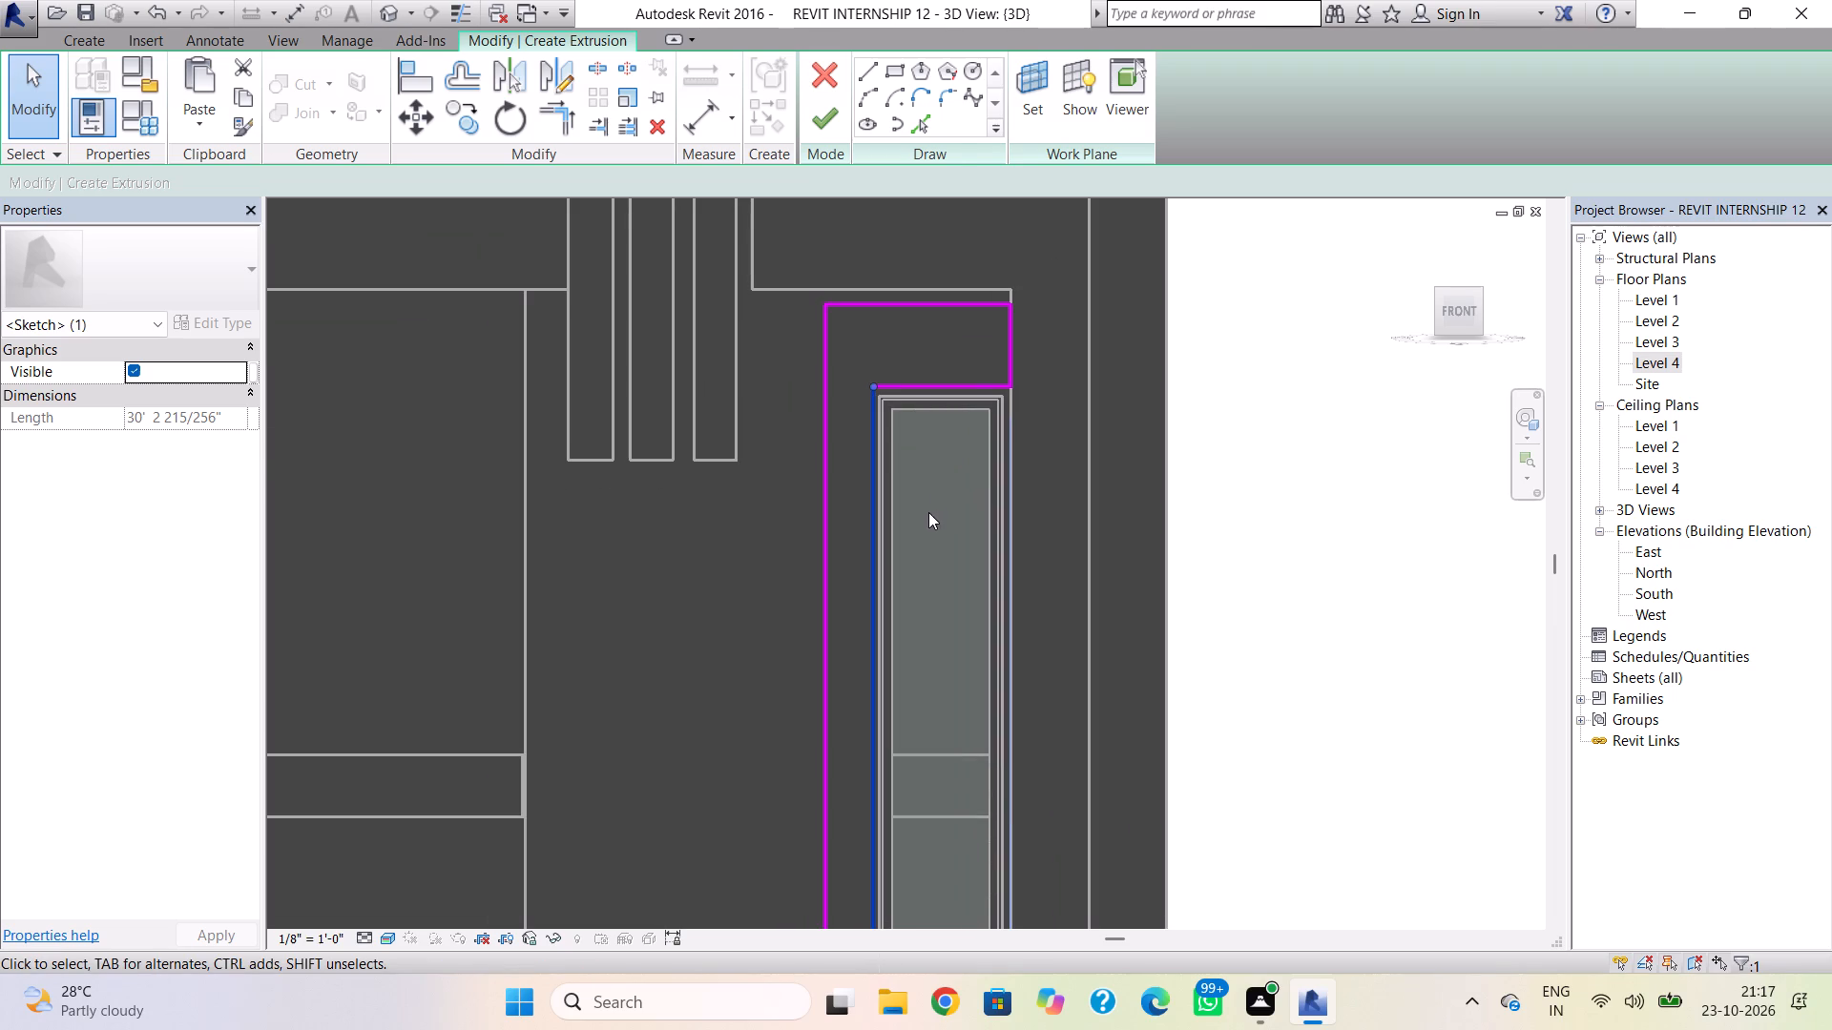
pyautogui.press('Left')
pyautogui.press('Right')
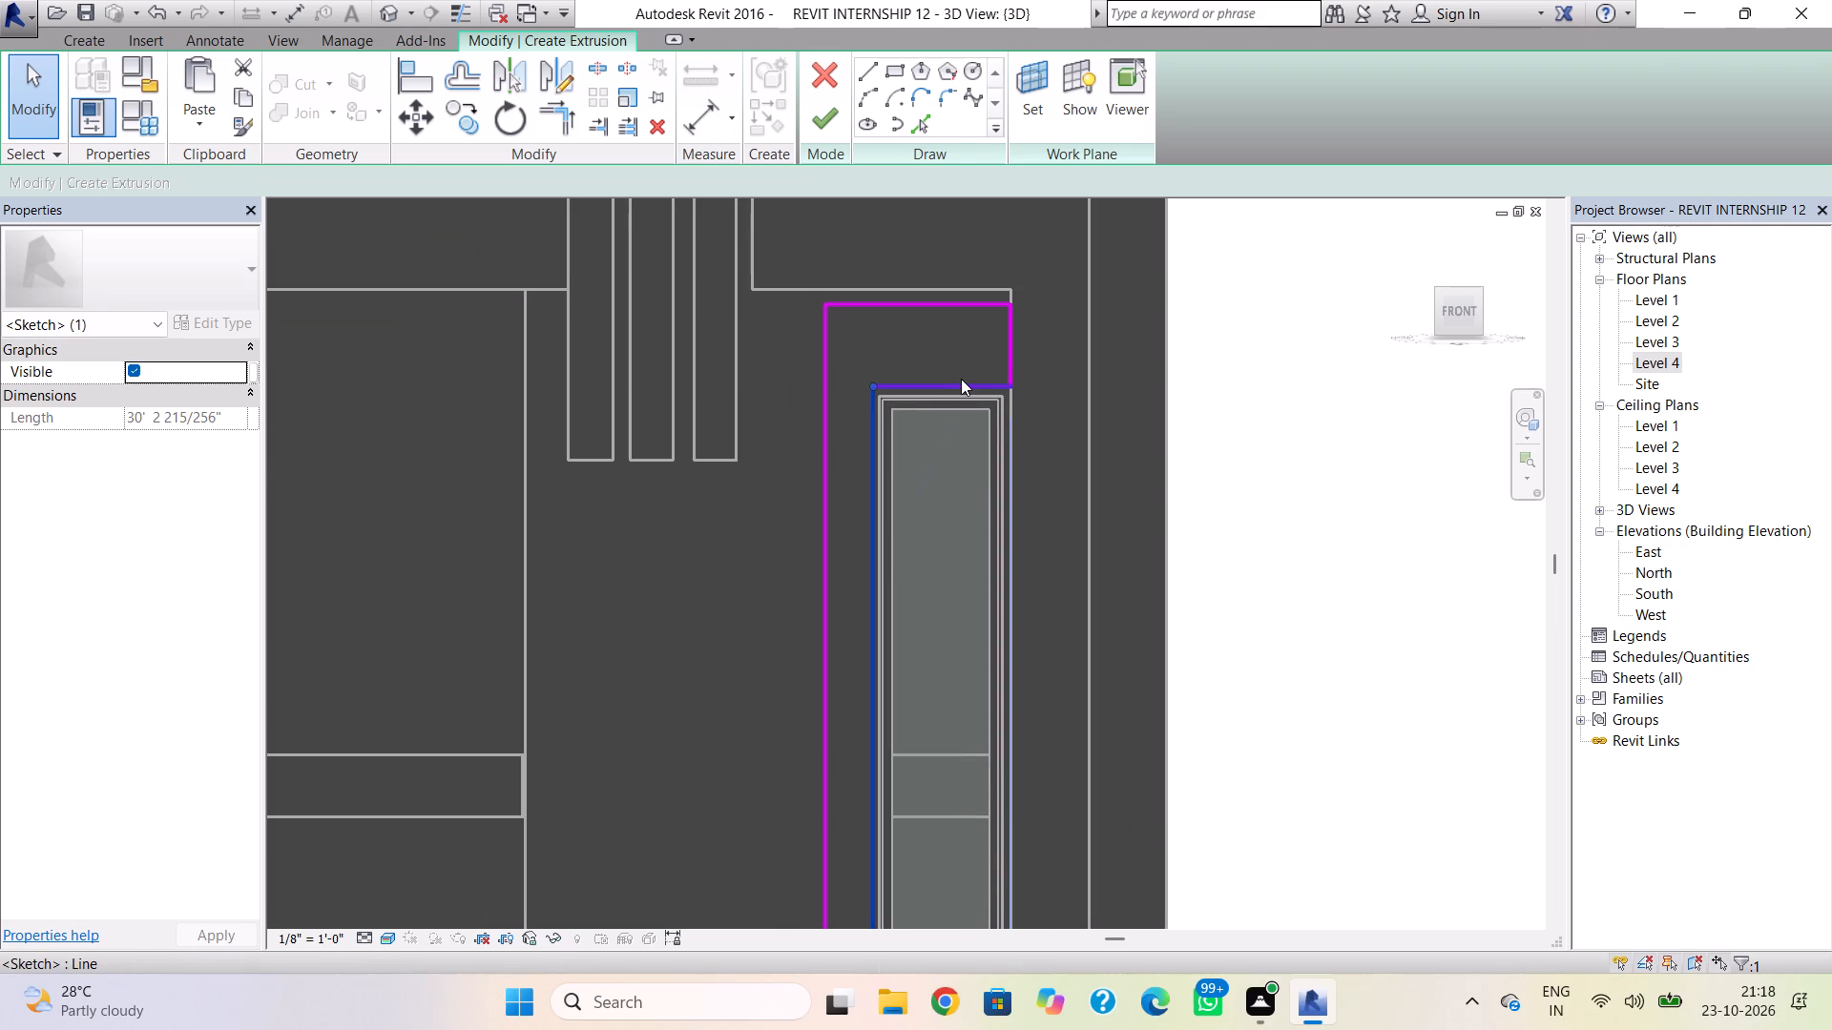
pyautogui.click(957, 310)
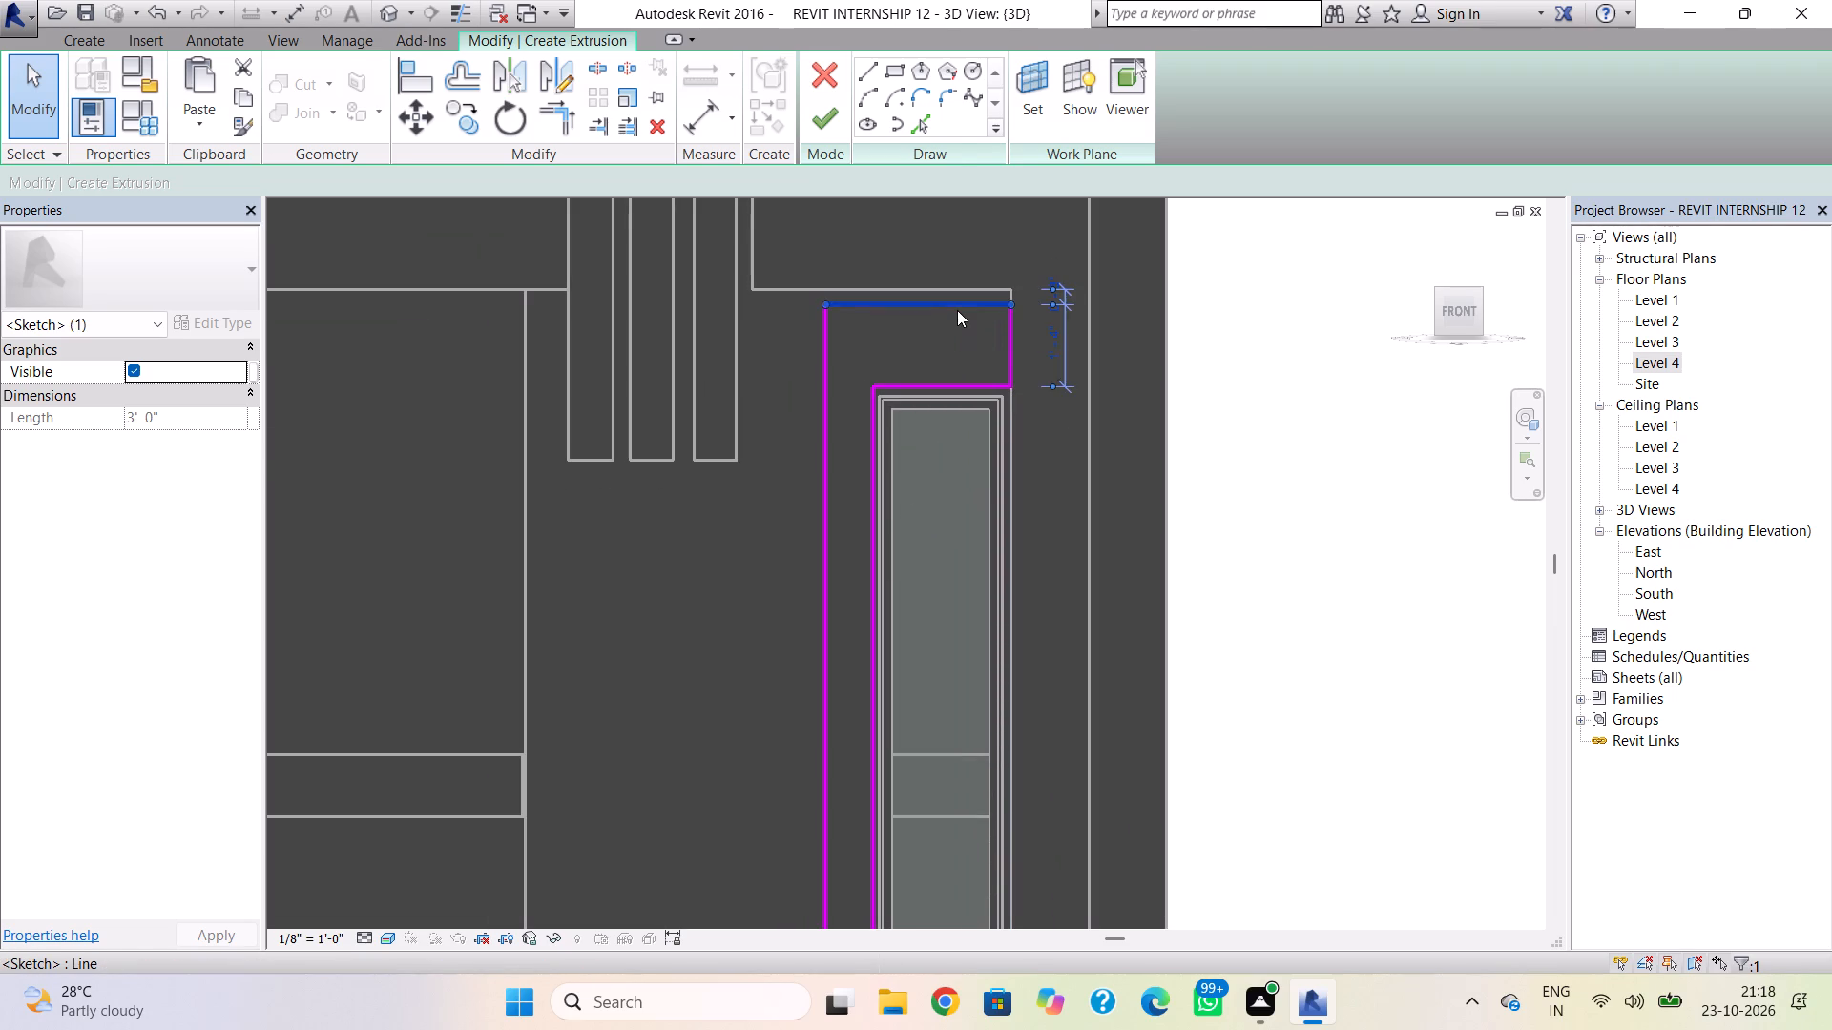
pyautogui.press('Down')
# Nudge the sketch's bottom line slightly up and its outer vertical line slightly toward the window, and finish the 1' 0" extrusion.
pyautogui.scroll(-4, 915, 579)
pyautogui.scroll(-2, 899, 677)
pyautogui.moveTo(898, 690); pyautogui.dragTo(898, 683, button='middle')
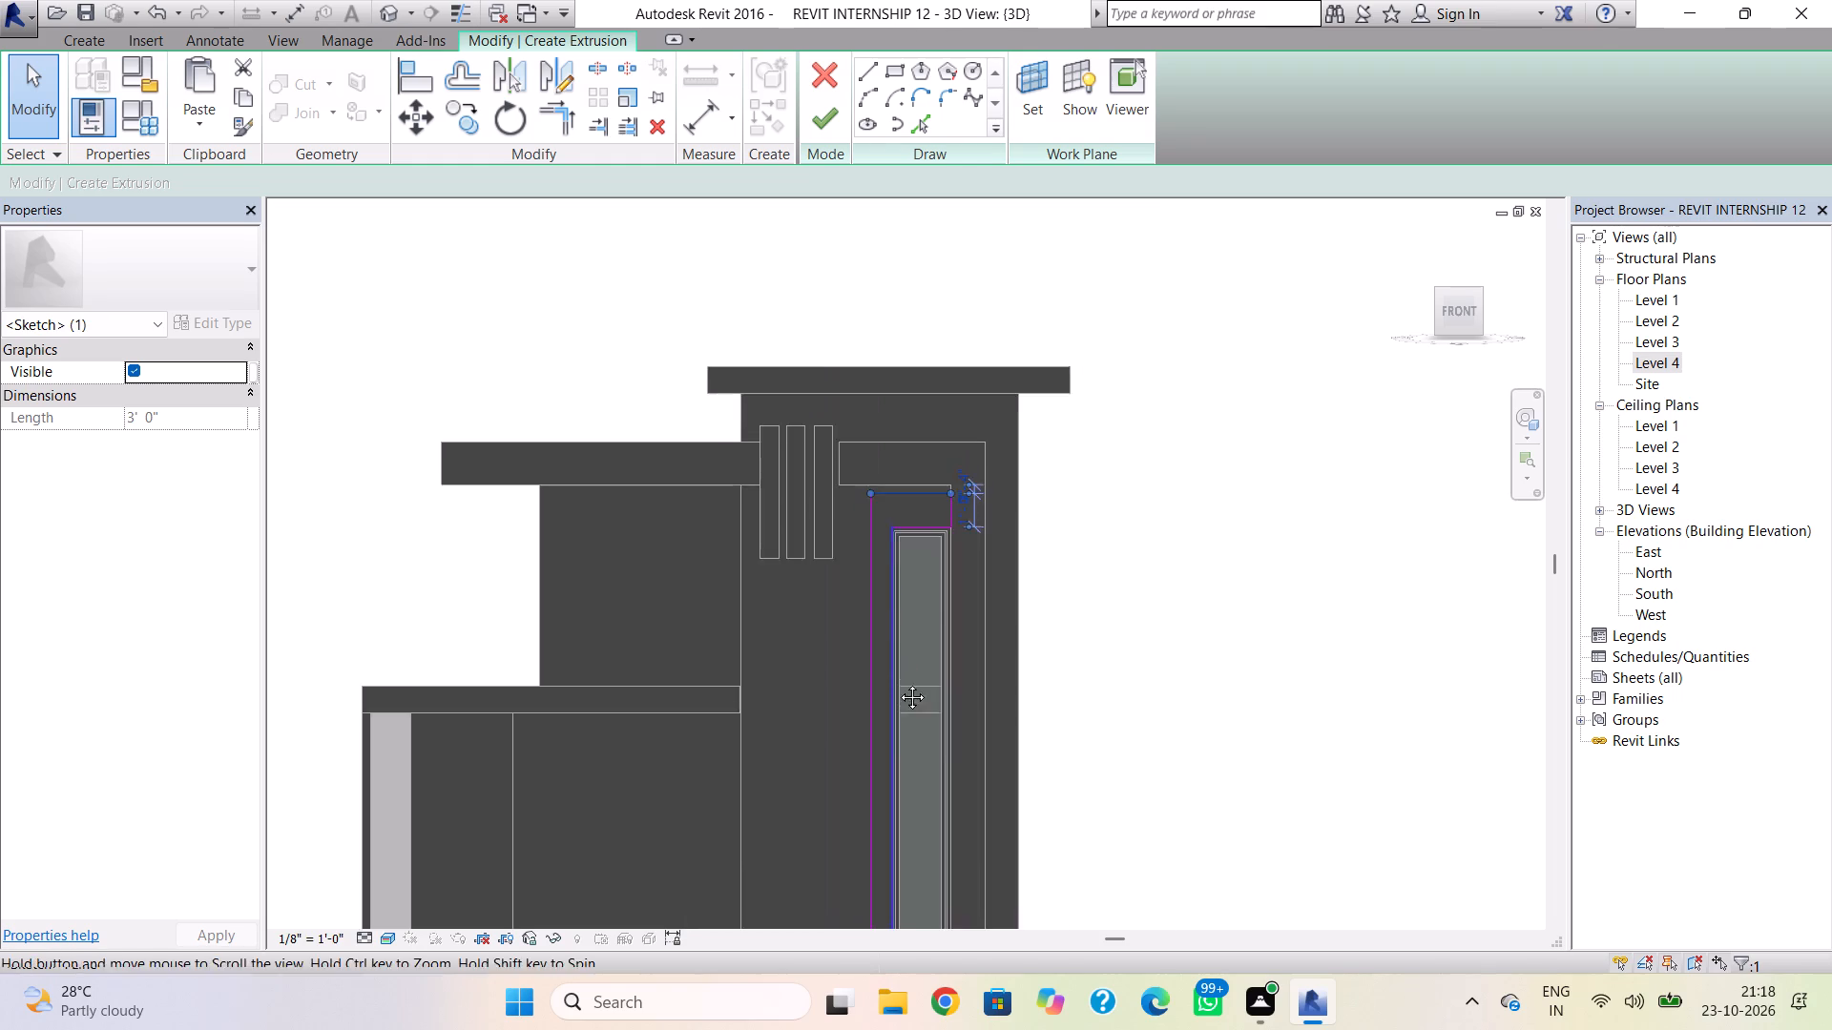
pyautogui.moveTo(898, 683); pyautogui.dragTo(891, 346, button='middle')
pyautogui.scroll(-2, 932, 689)
pyautogui.moveTo(930, 696); pyautogui.dragTo(909, 420, button='middle')
pyautogui.scroll(6, 889, 637)
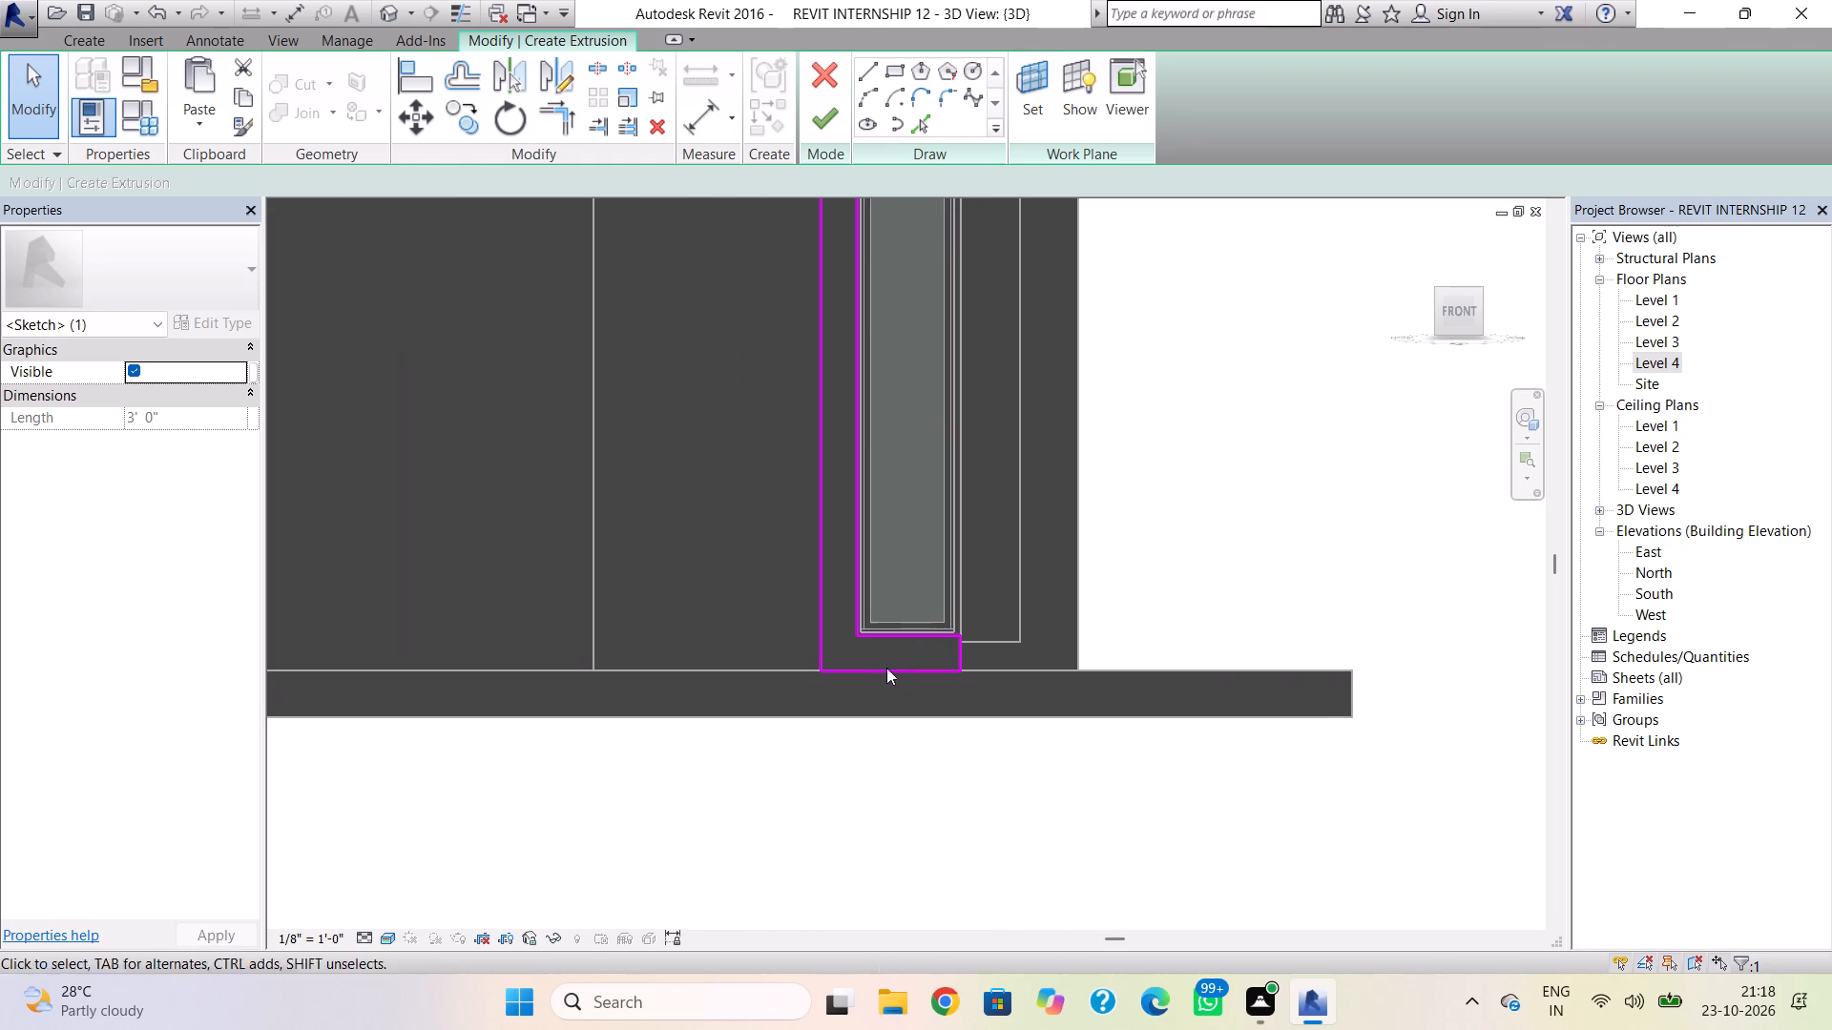
pyautogui.click(882, 672)
pyautogui.press('Up')
pyautogui.scroll(1, 841, 655)
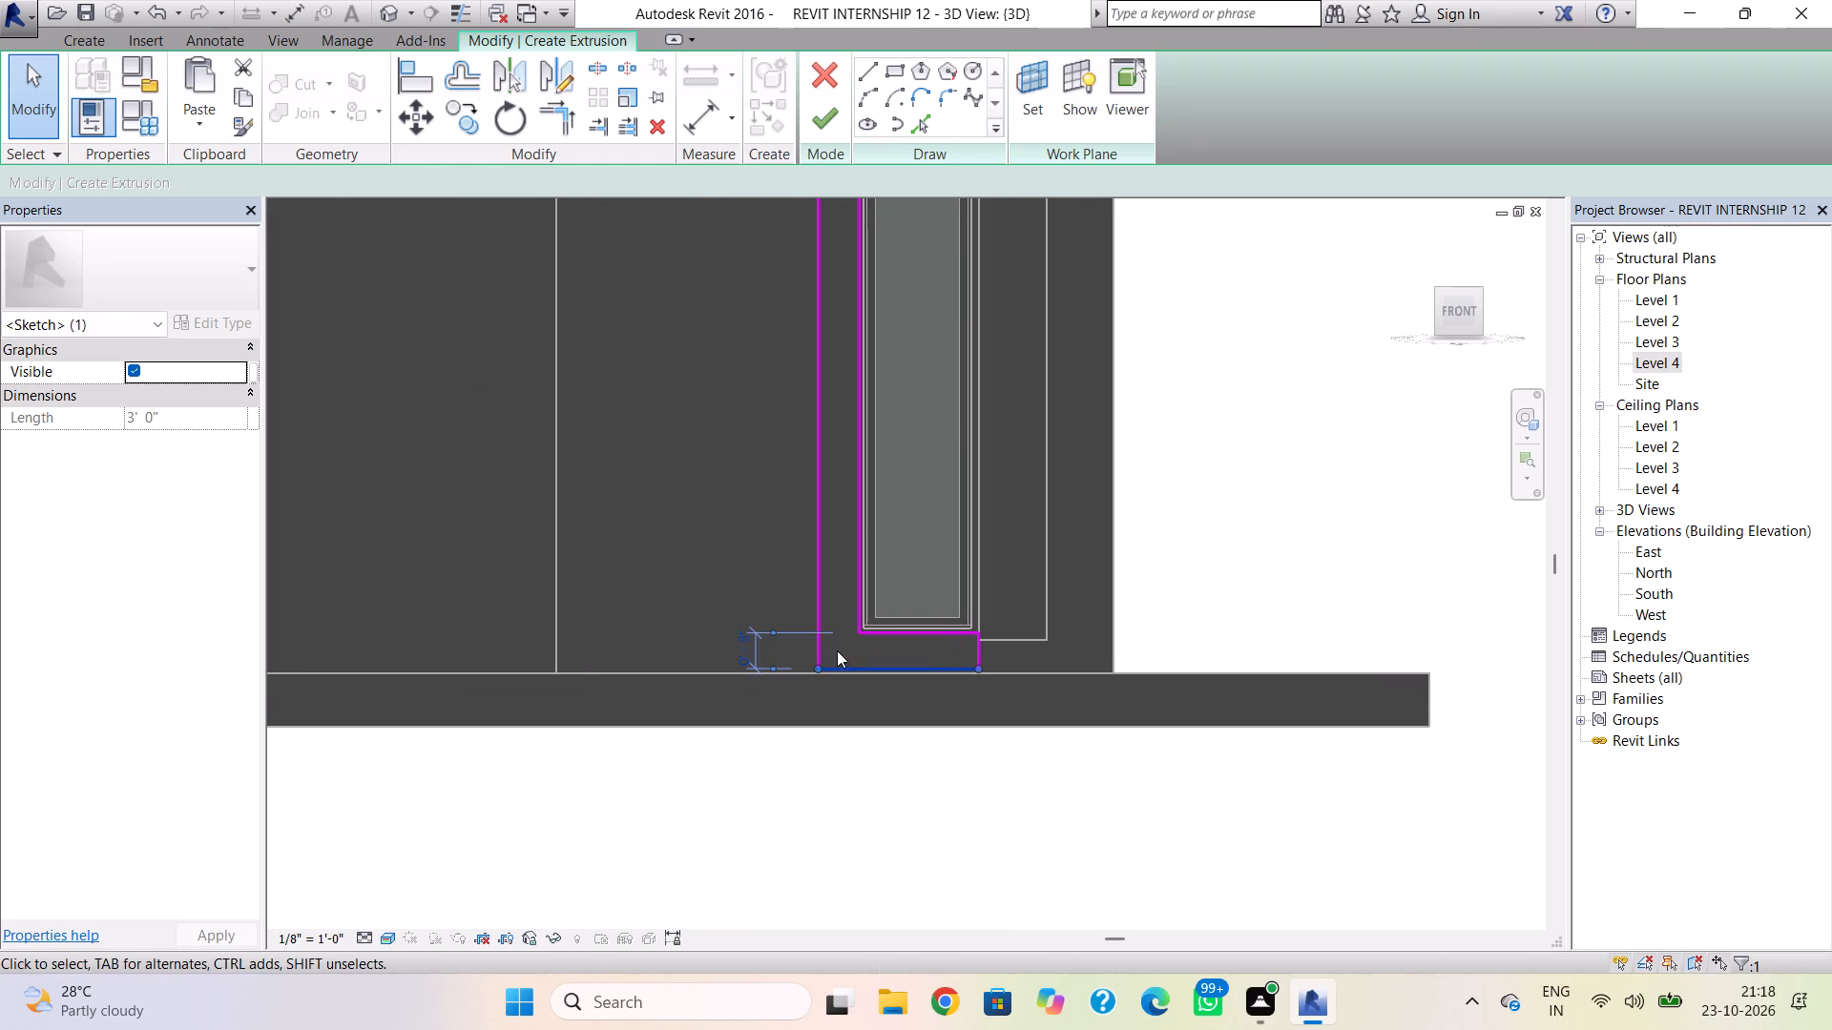
pyautogui.click(821, 641)
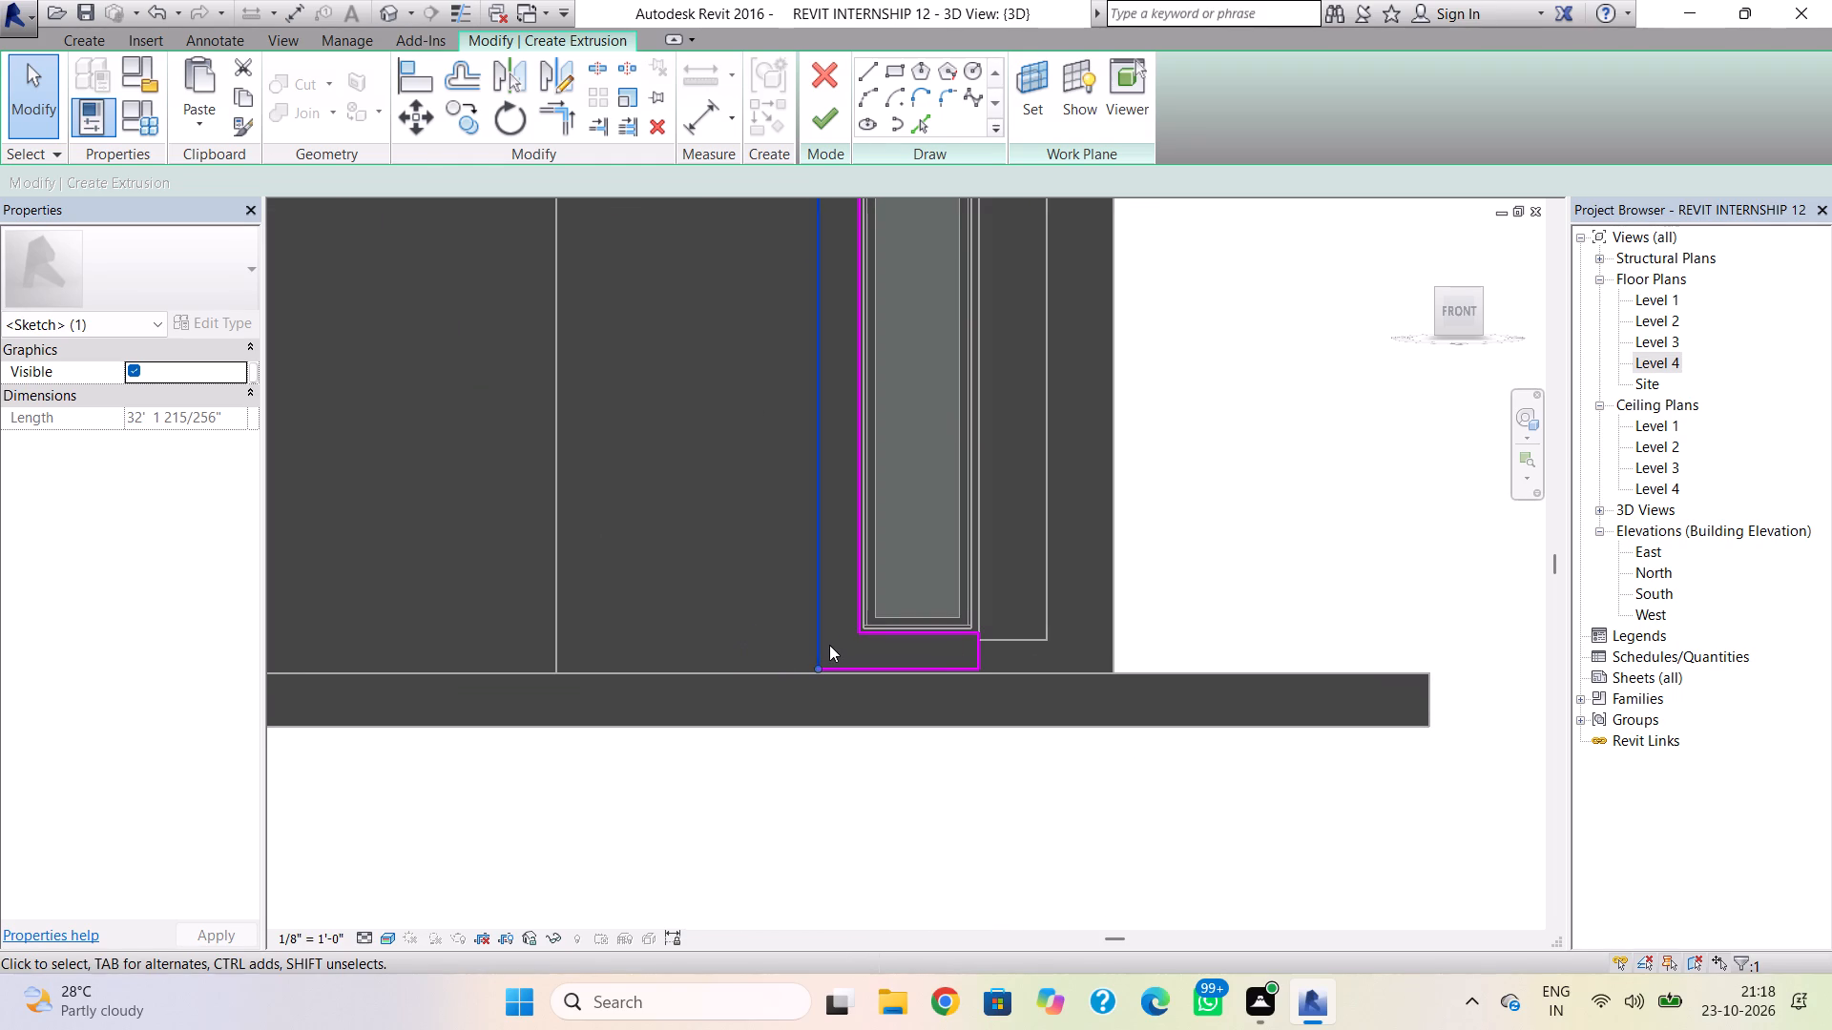
pyautogui.press('Right')
pyautogui.click(1206, 601)
pyautogui.scroll(-3, 926, 654)
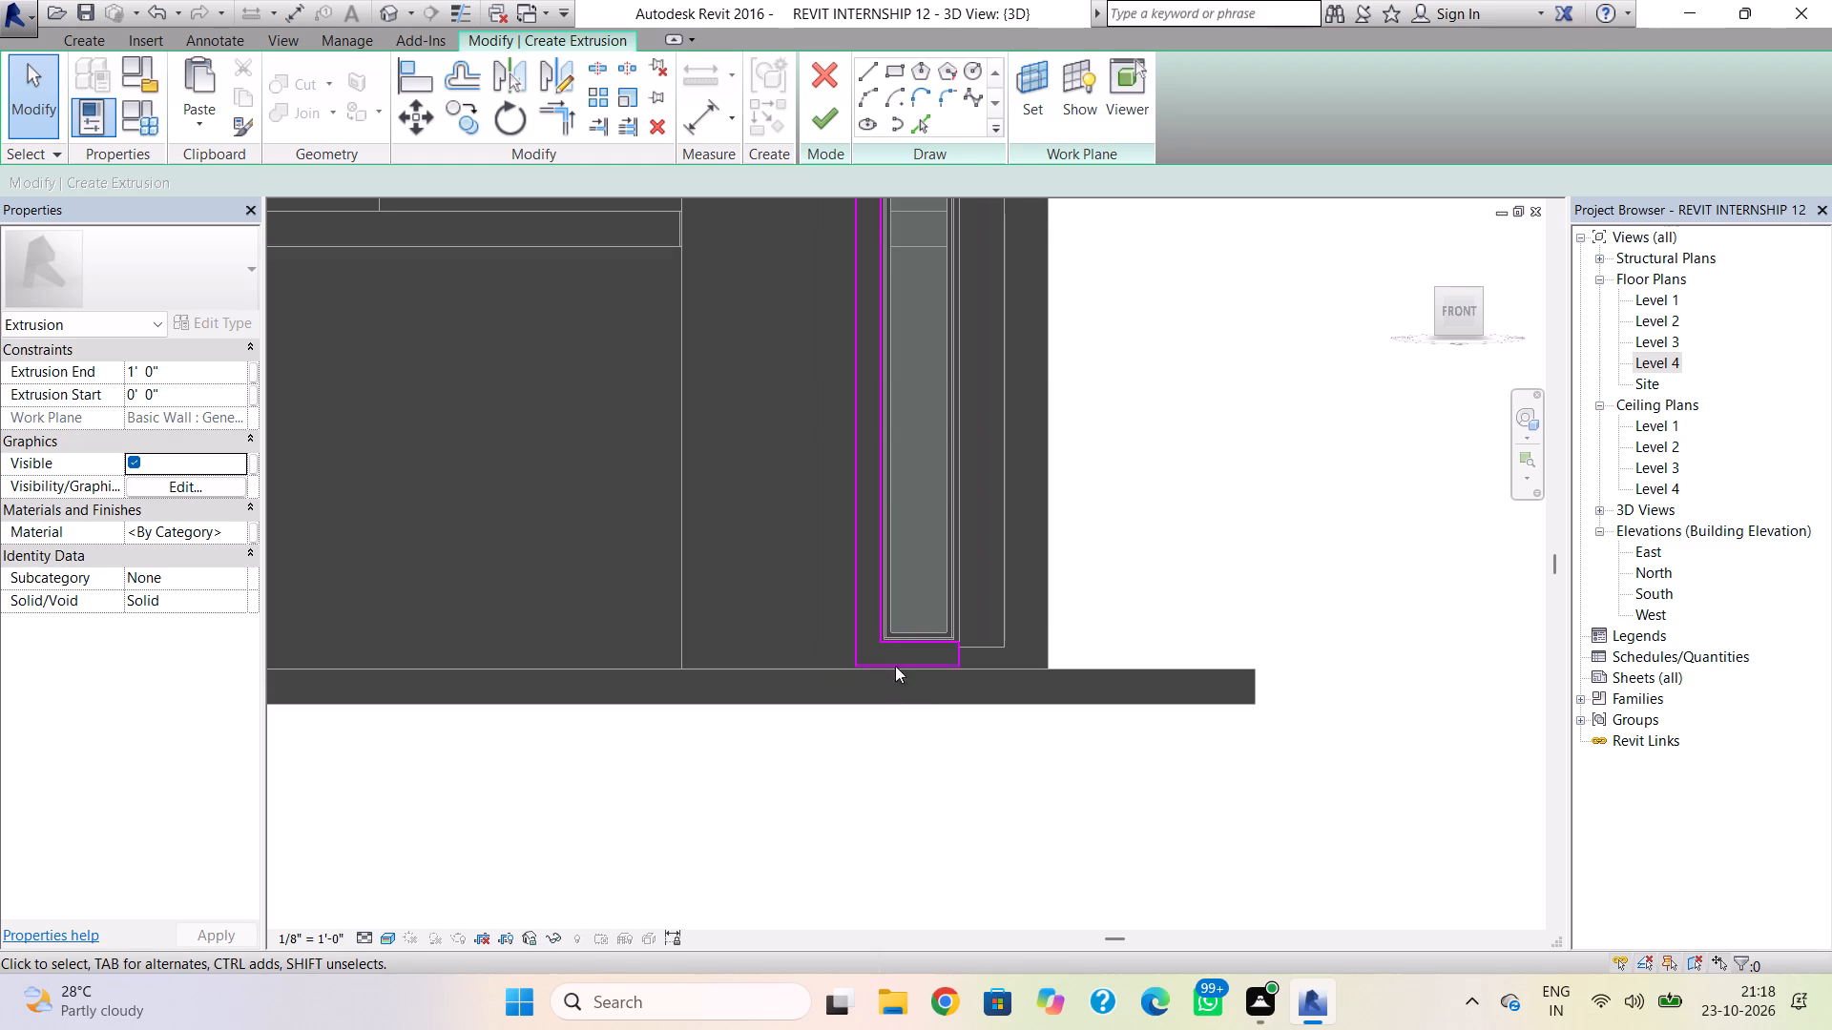
pyautogui.click(819, 117)
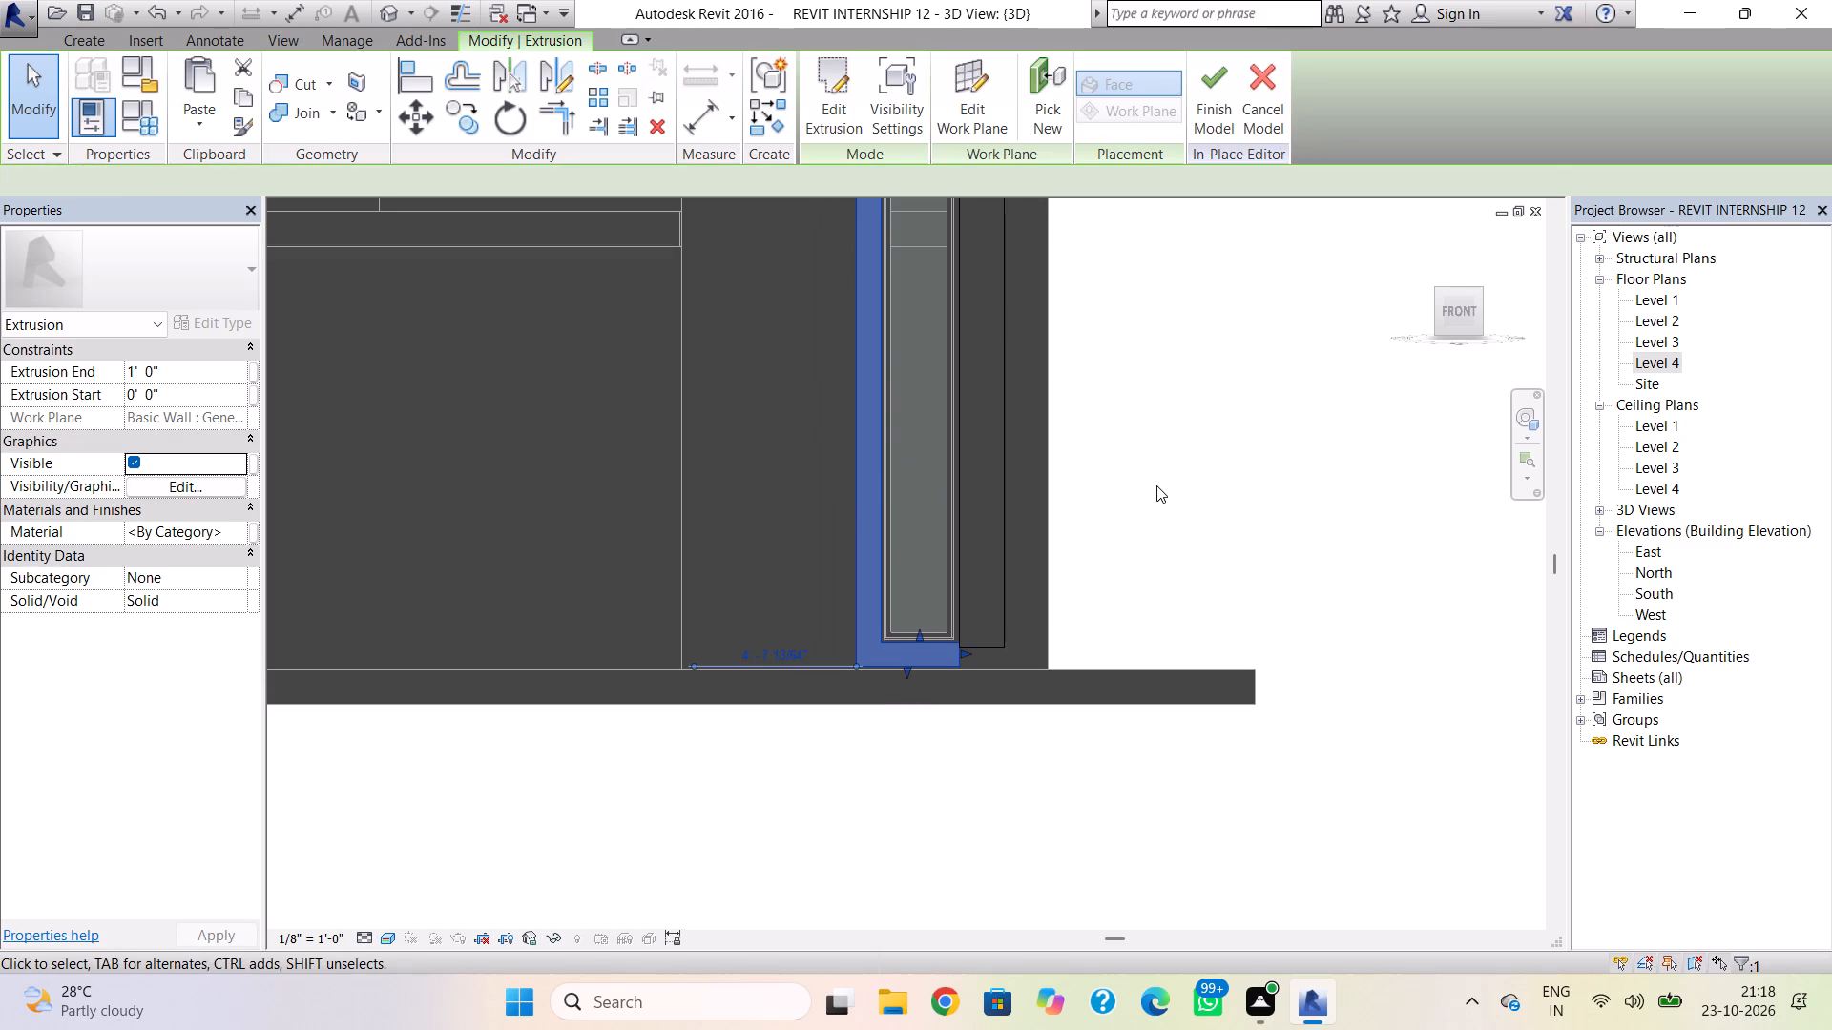
# Finish the in-place frame model with its new window surround.
pyautogui.press('Escape')
pyautogui.scroll(-1, 1113, 566)
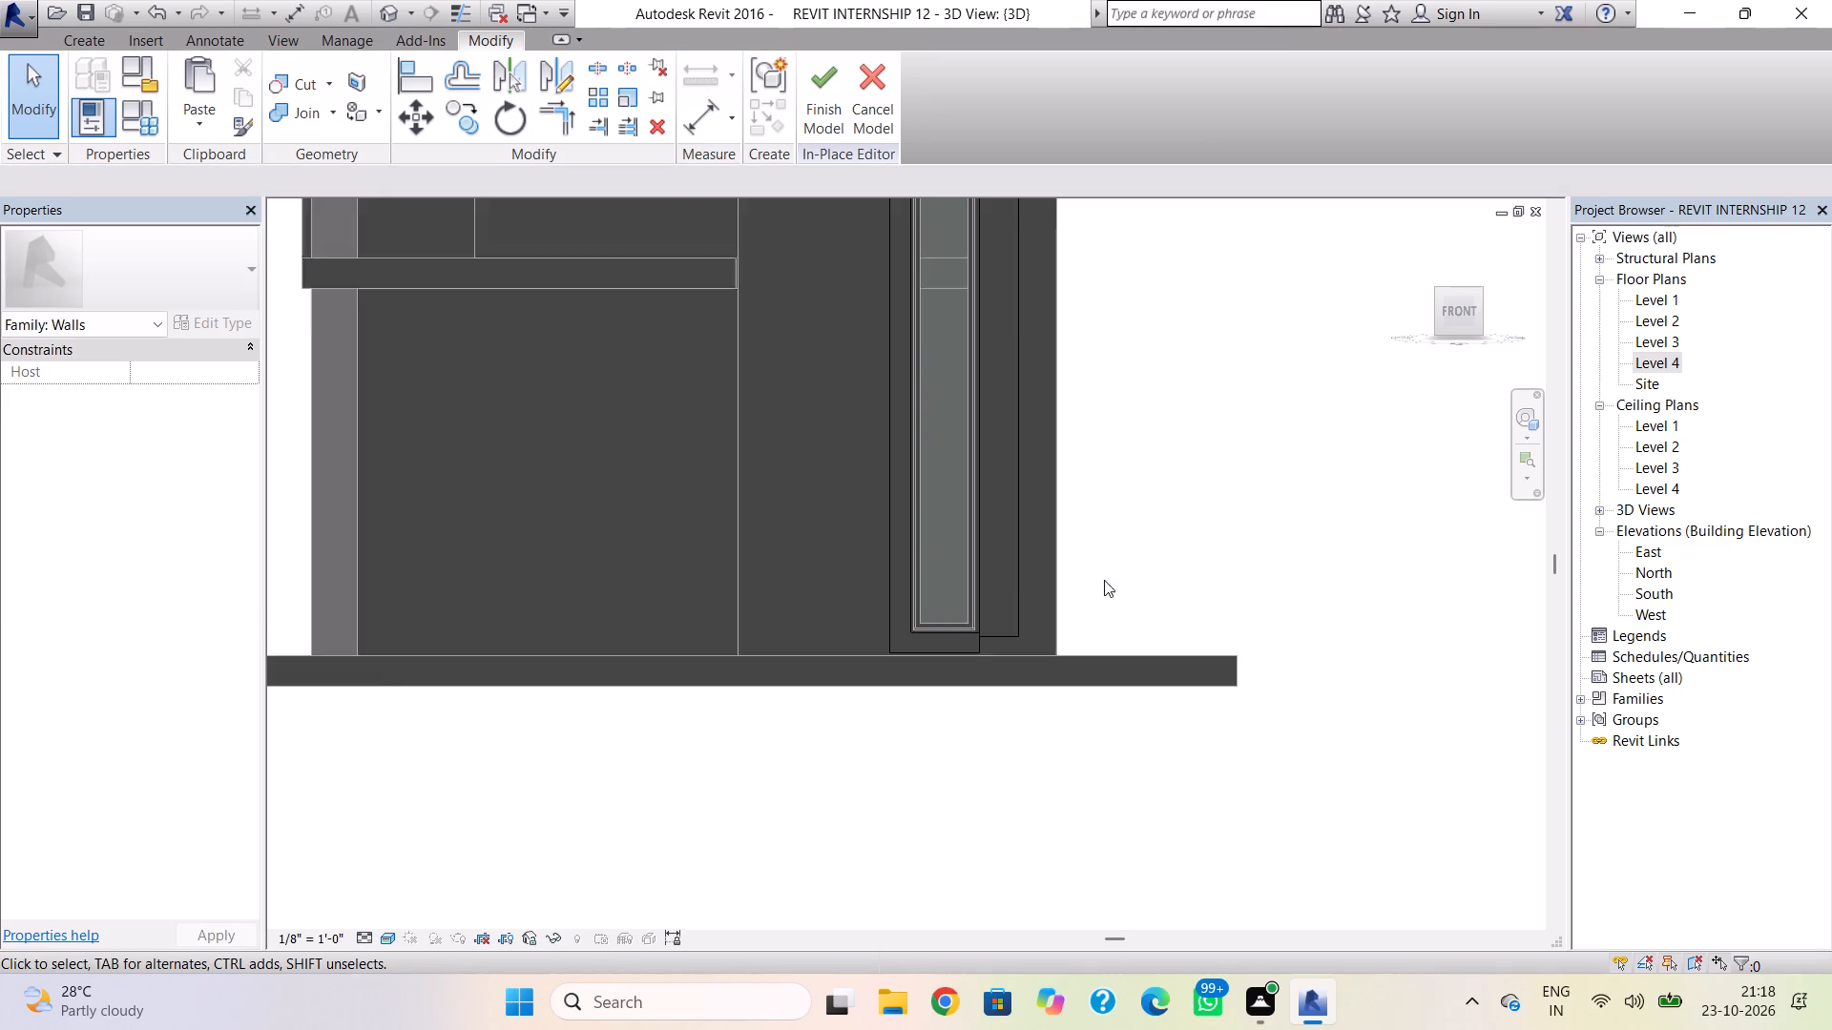
pyautogui.scroll(-7, 1104, 580)
pyautogui.moveTo(1093, 626); pyautogui.dragTo(1089, 725, button='middle')
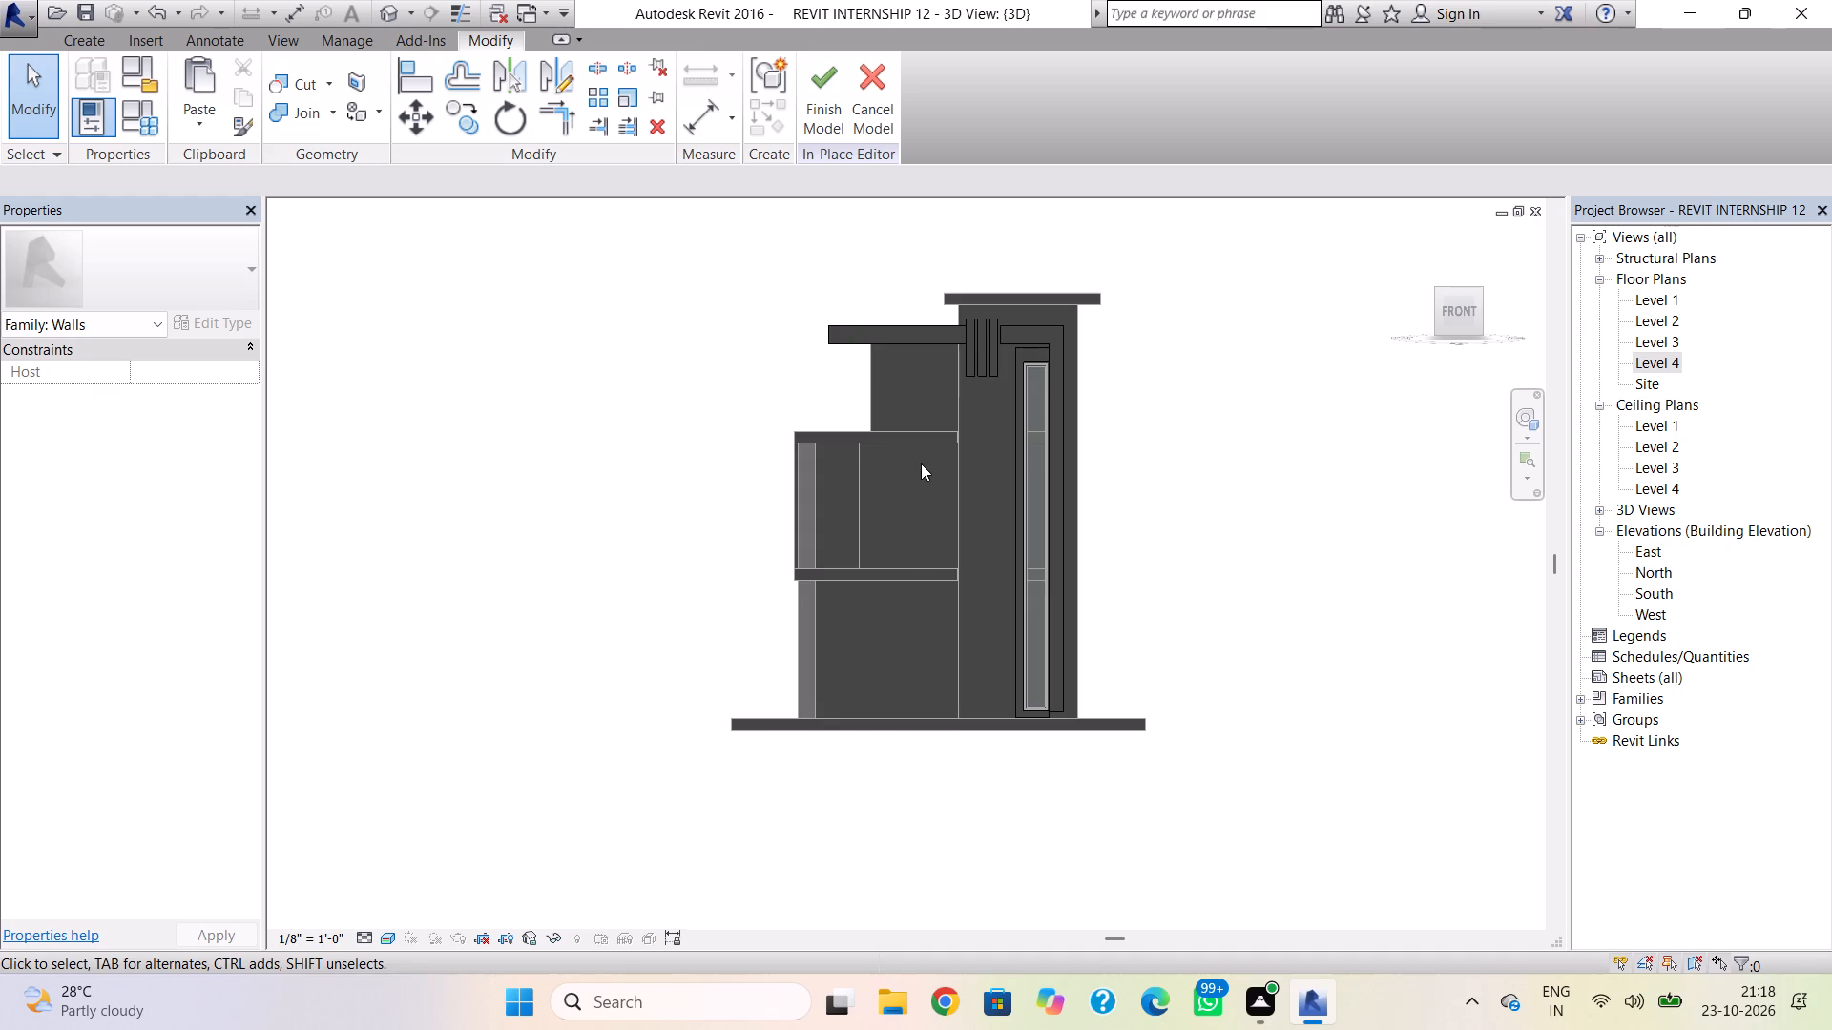
pyautogui.keyDown('shift'); pyautogui.moveTo(934, 477); pyautogui.dragTo(1036, 656, button='right'); pyautogui.keyUp('shift')
pyautogui.click(826, 96)
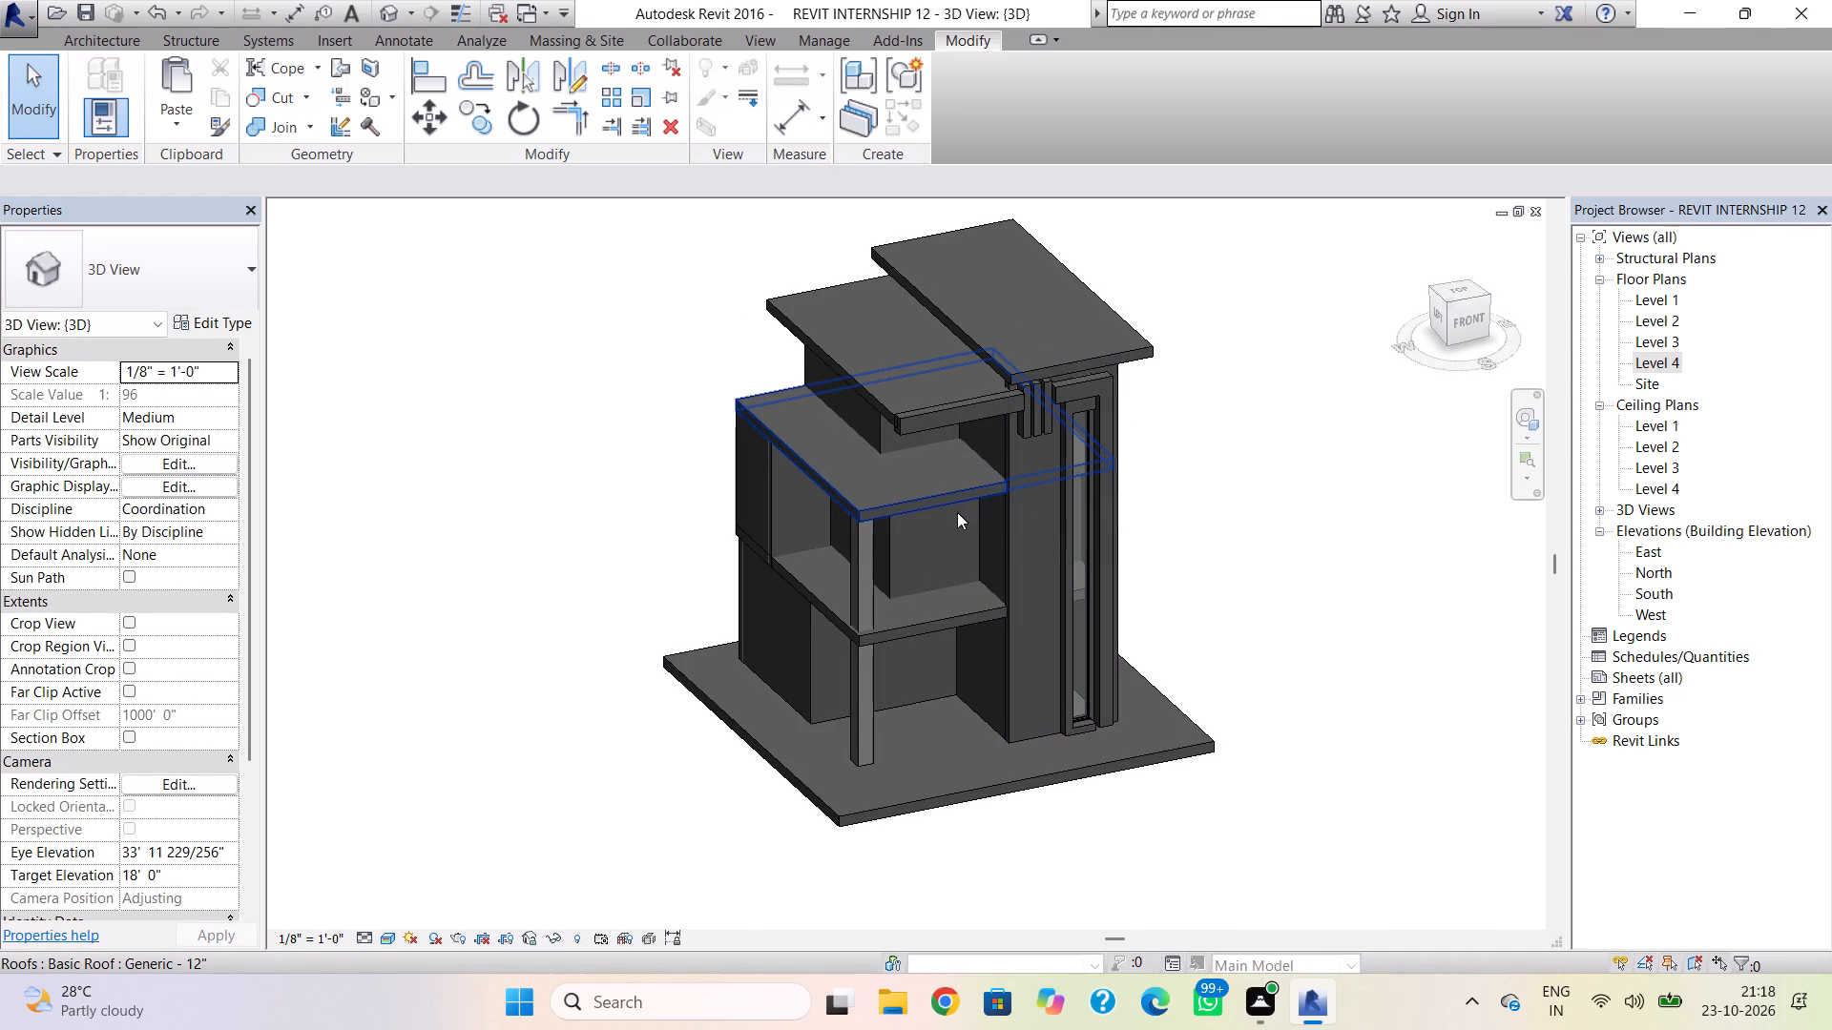
# Reopen the frame in place, start an extrusion and sketch a 1' 0" high band about 18' 1" long along the upper balcony slab onto the tower.
pyautogui.doubleClick(1105, 380)
pyautogui.click(958, 112)
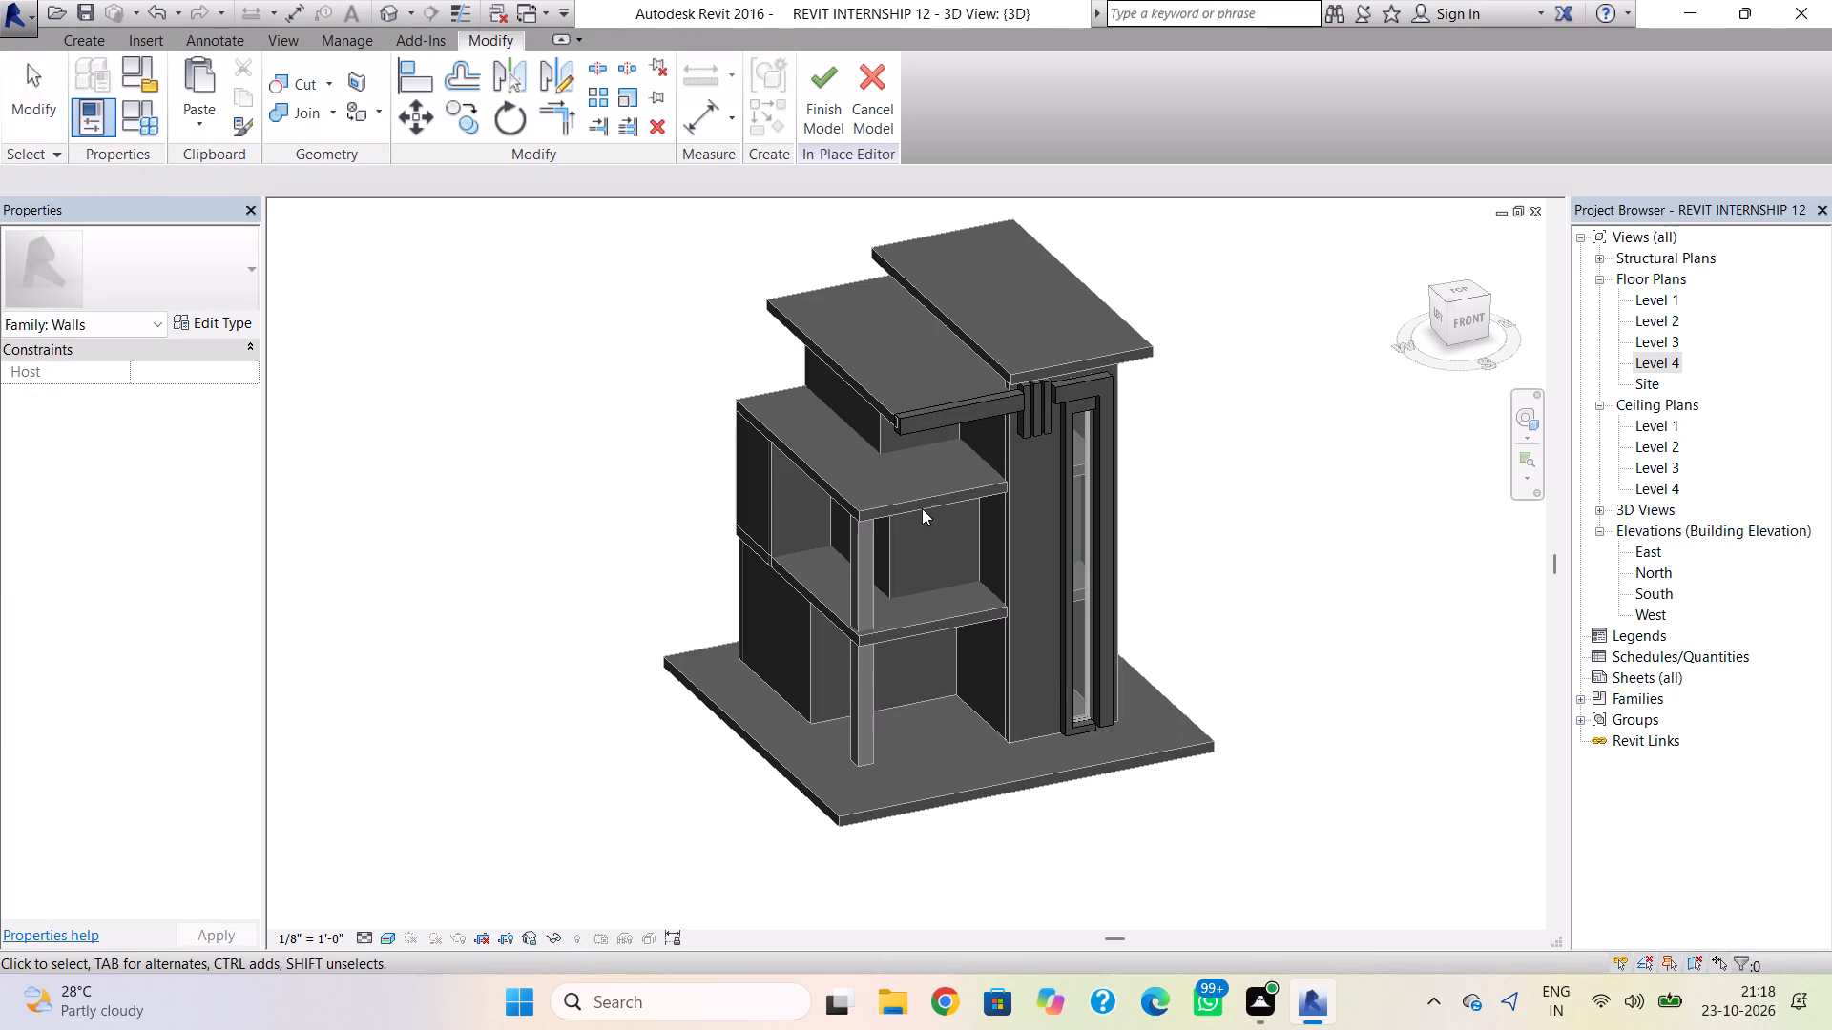
pyautogui.click(1476, 311)
pyautogui.scroll(4, 988, 373)
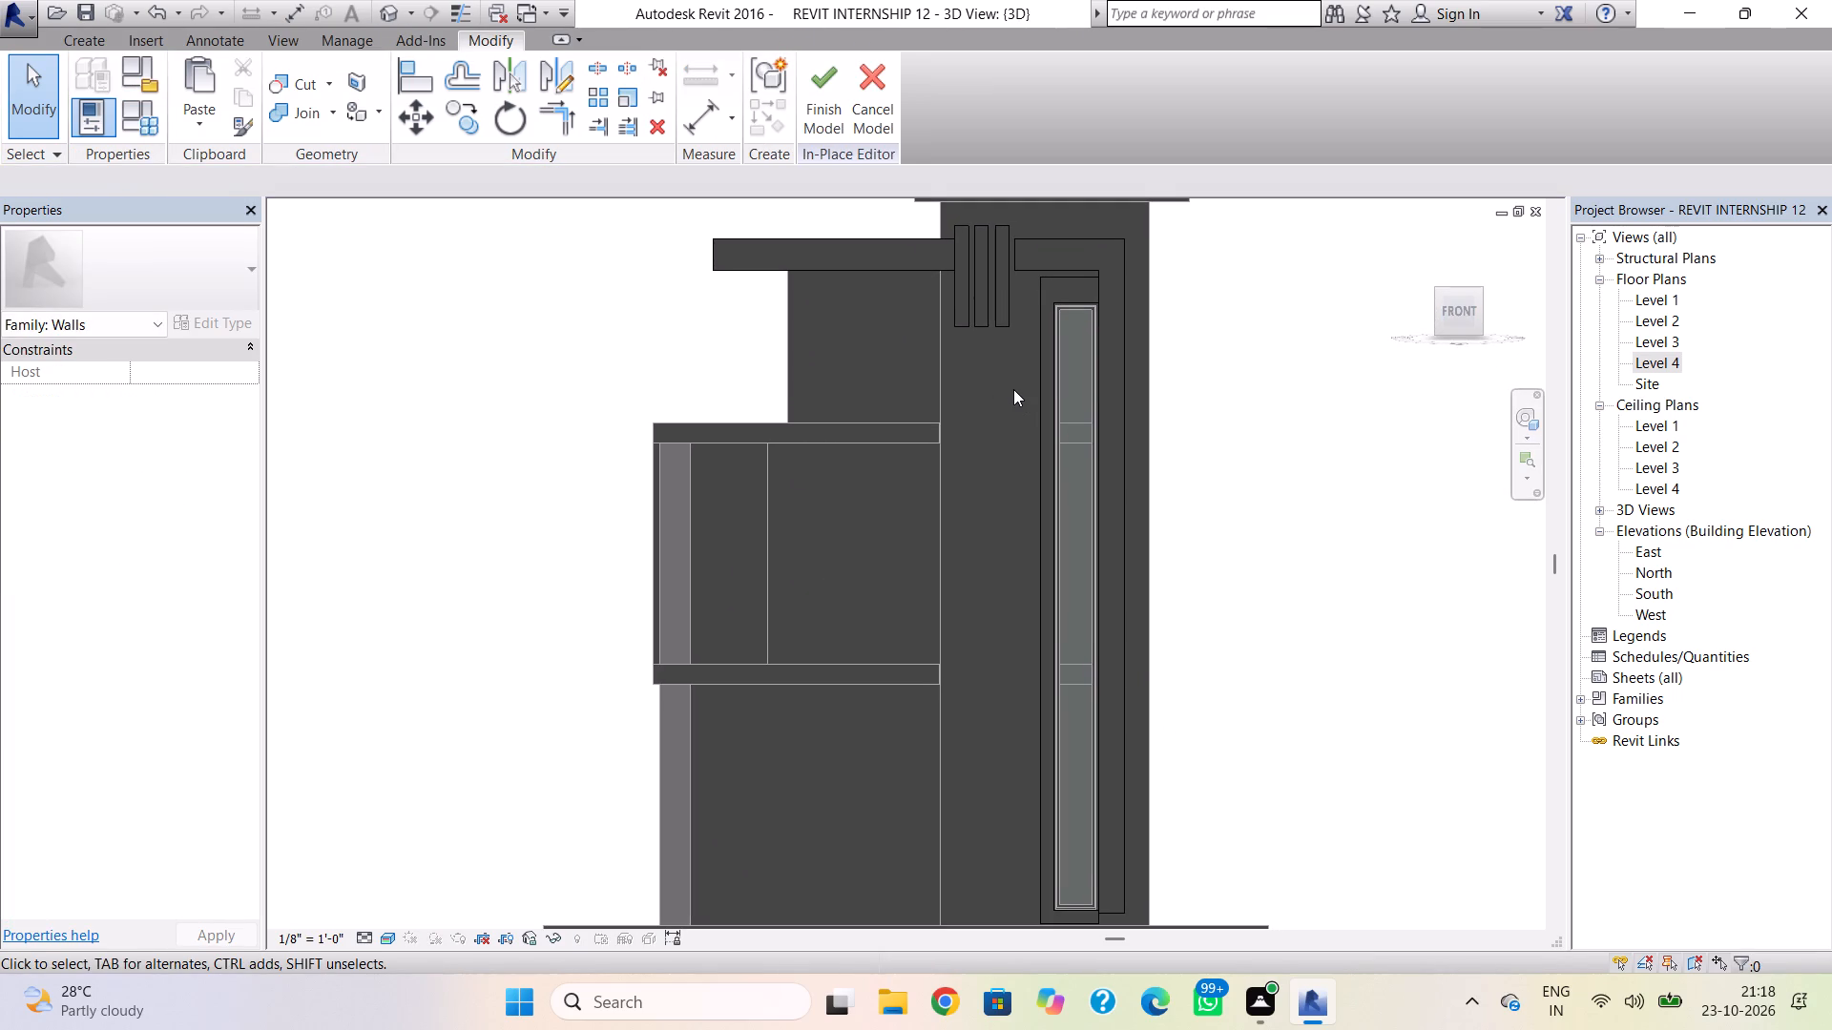
pyautogui.click(87, 37)
pyautogui.click(190, 96)
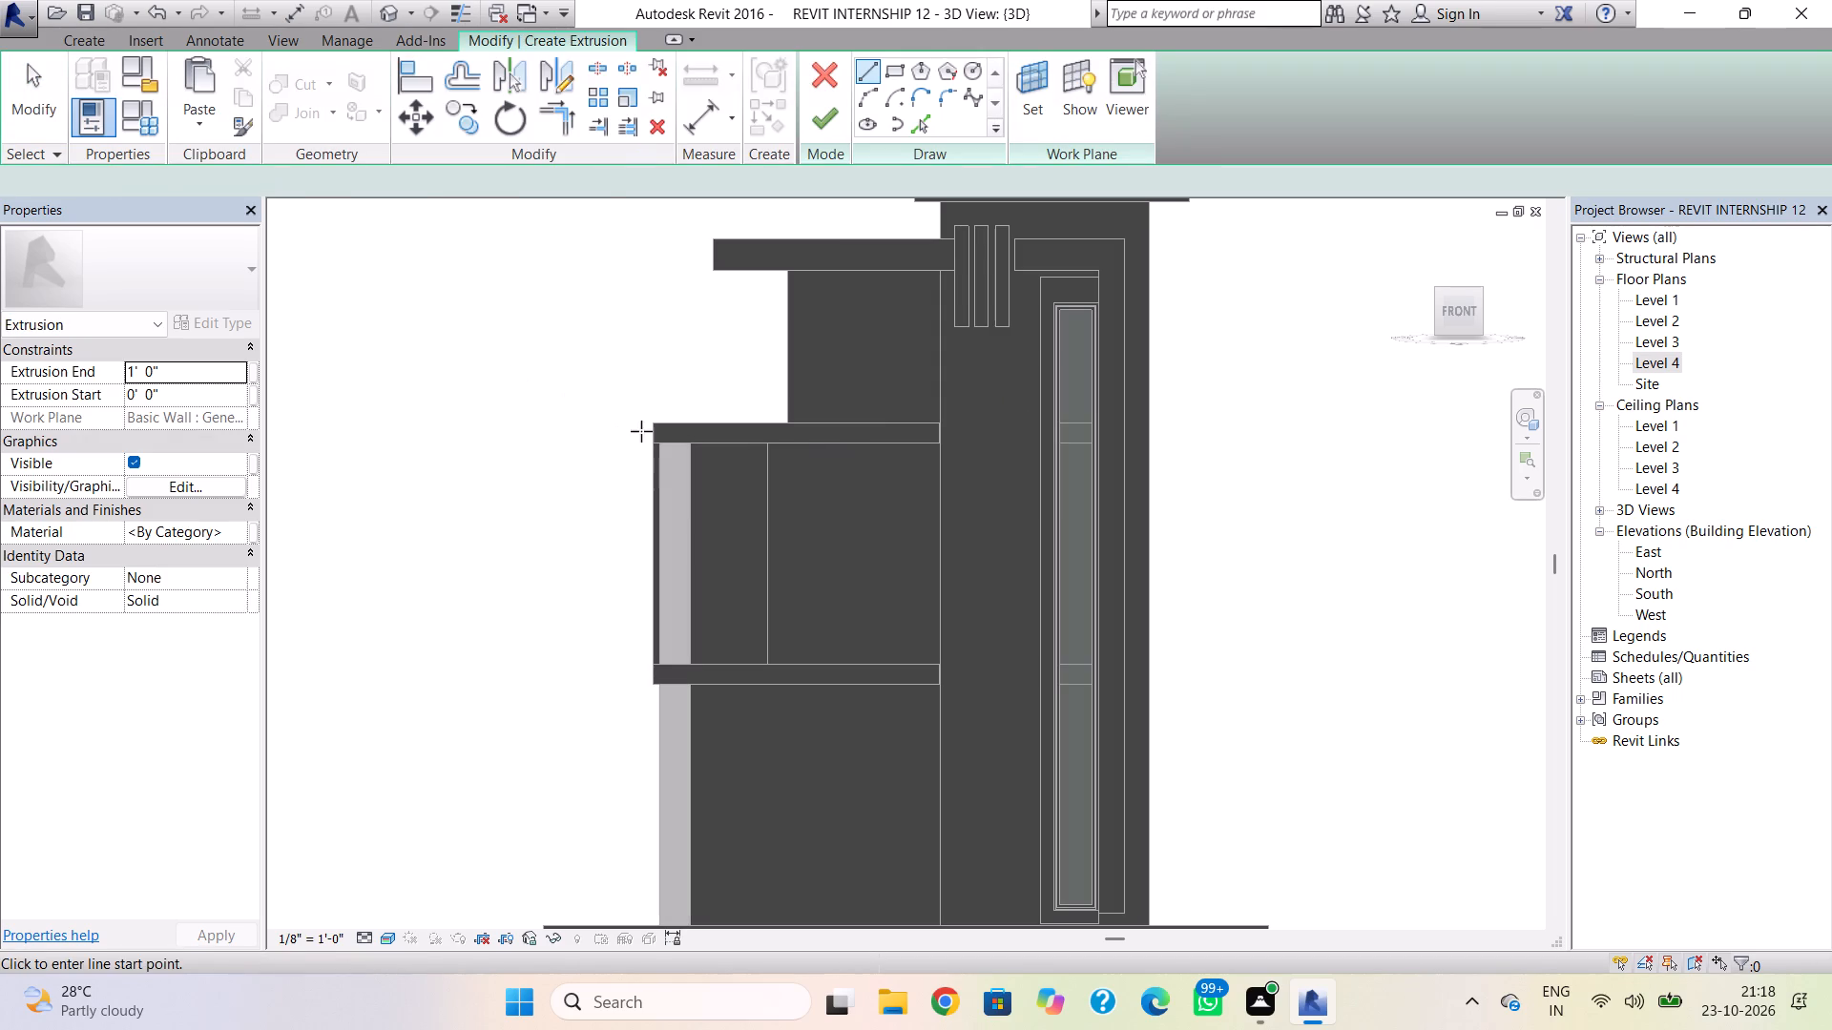
pyautogui.click(906, 72)
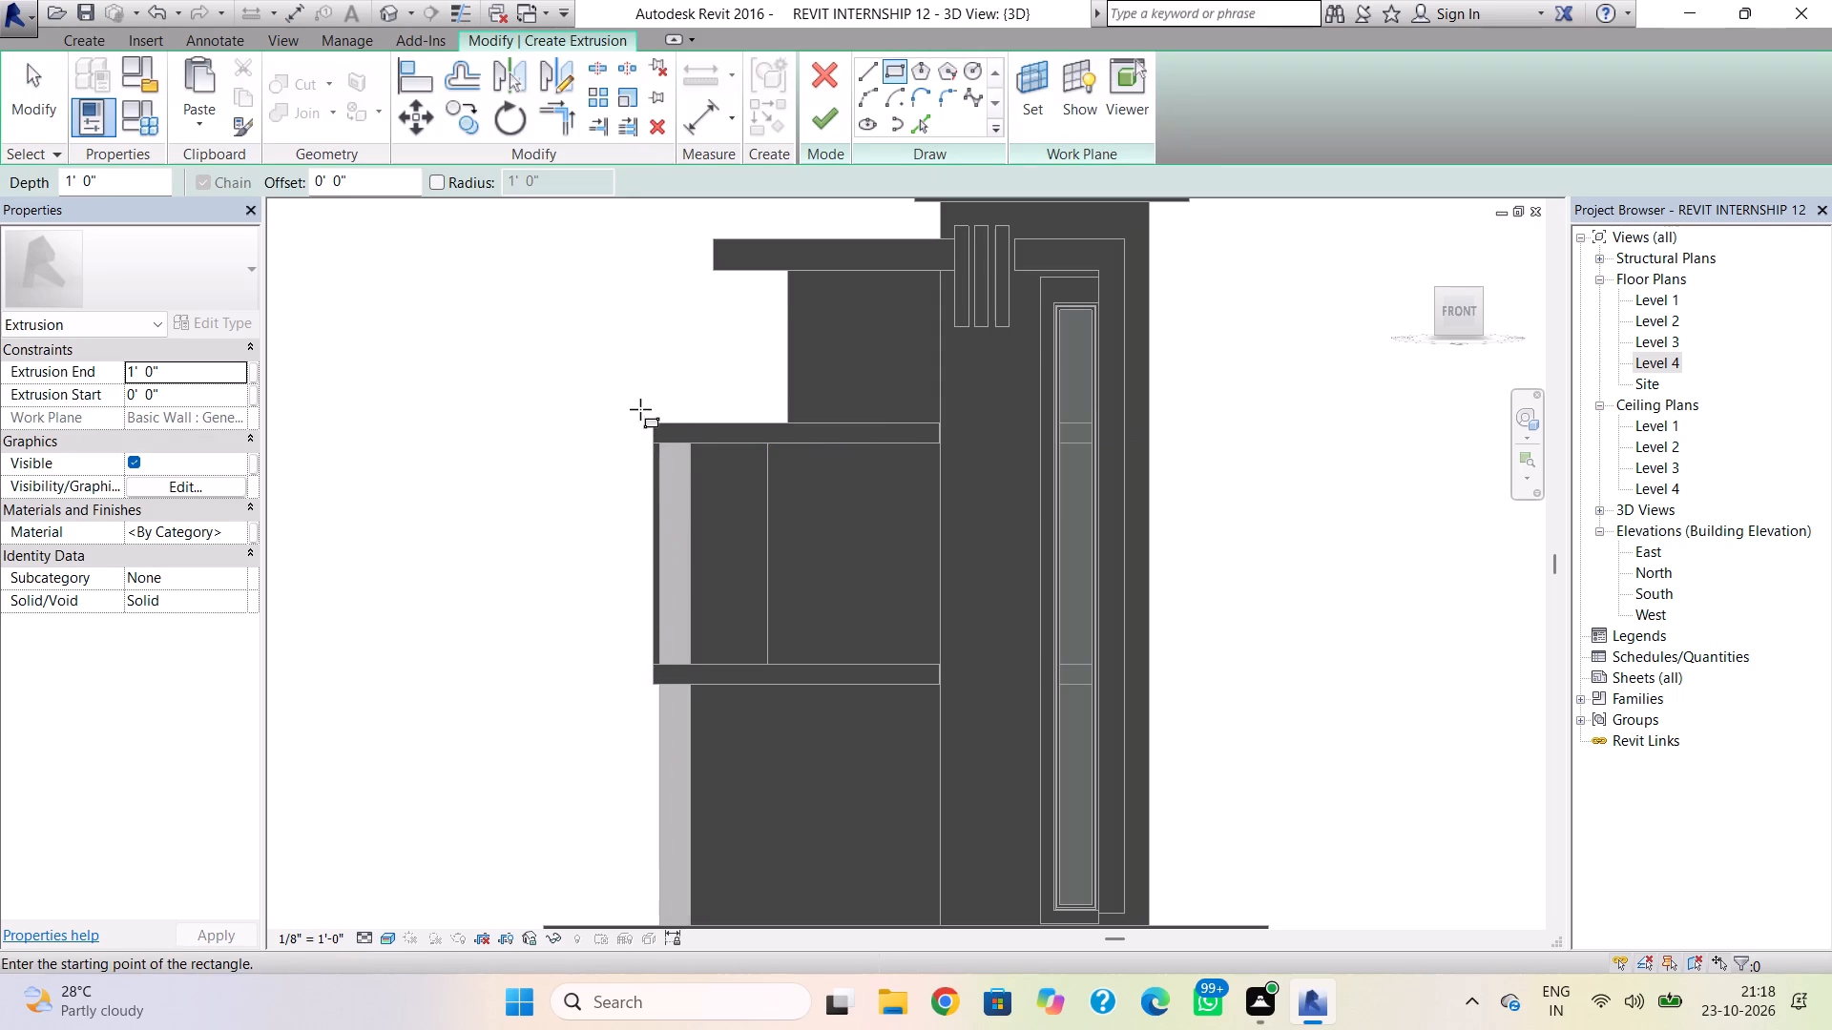
pyautogui.scroll(1, 645, 416)
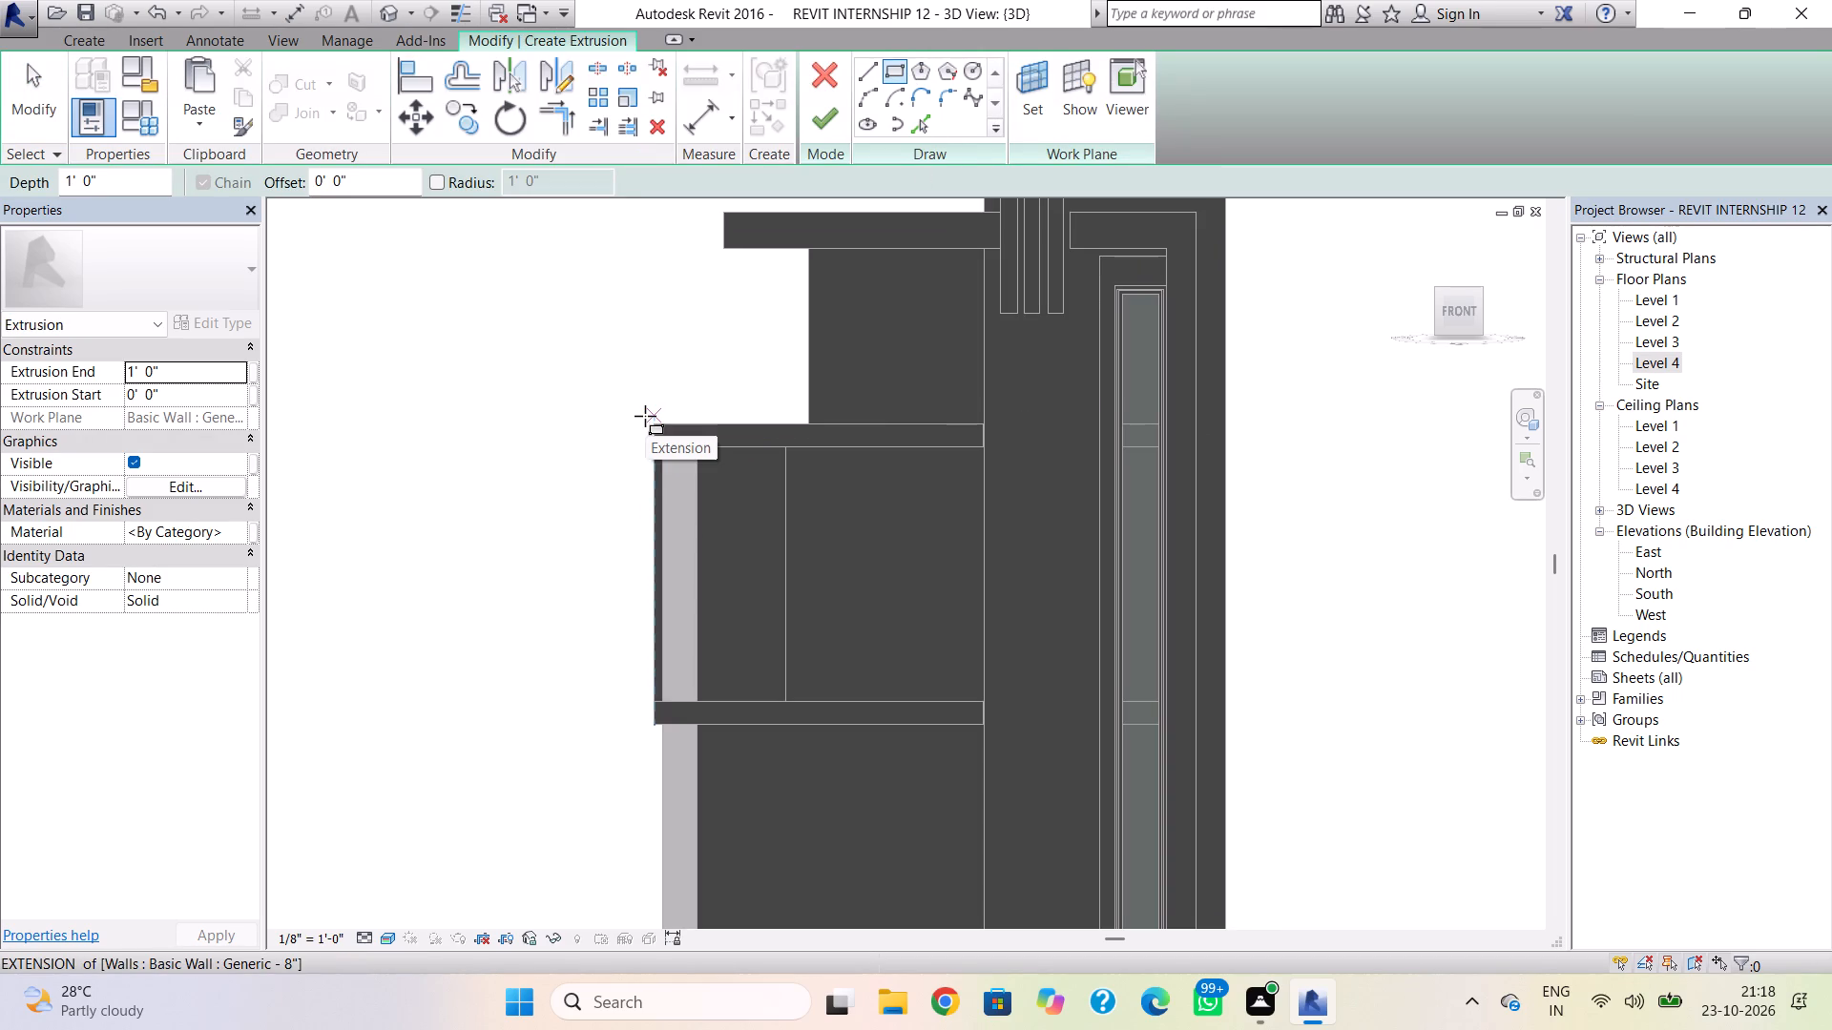
pyautogui.click(655, 423)
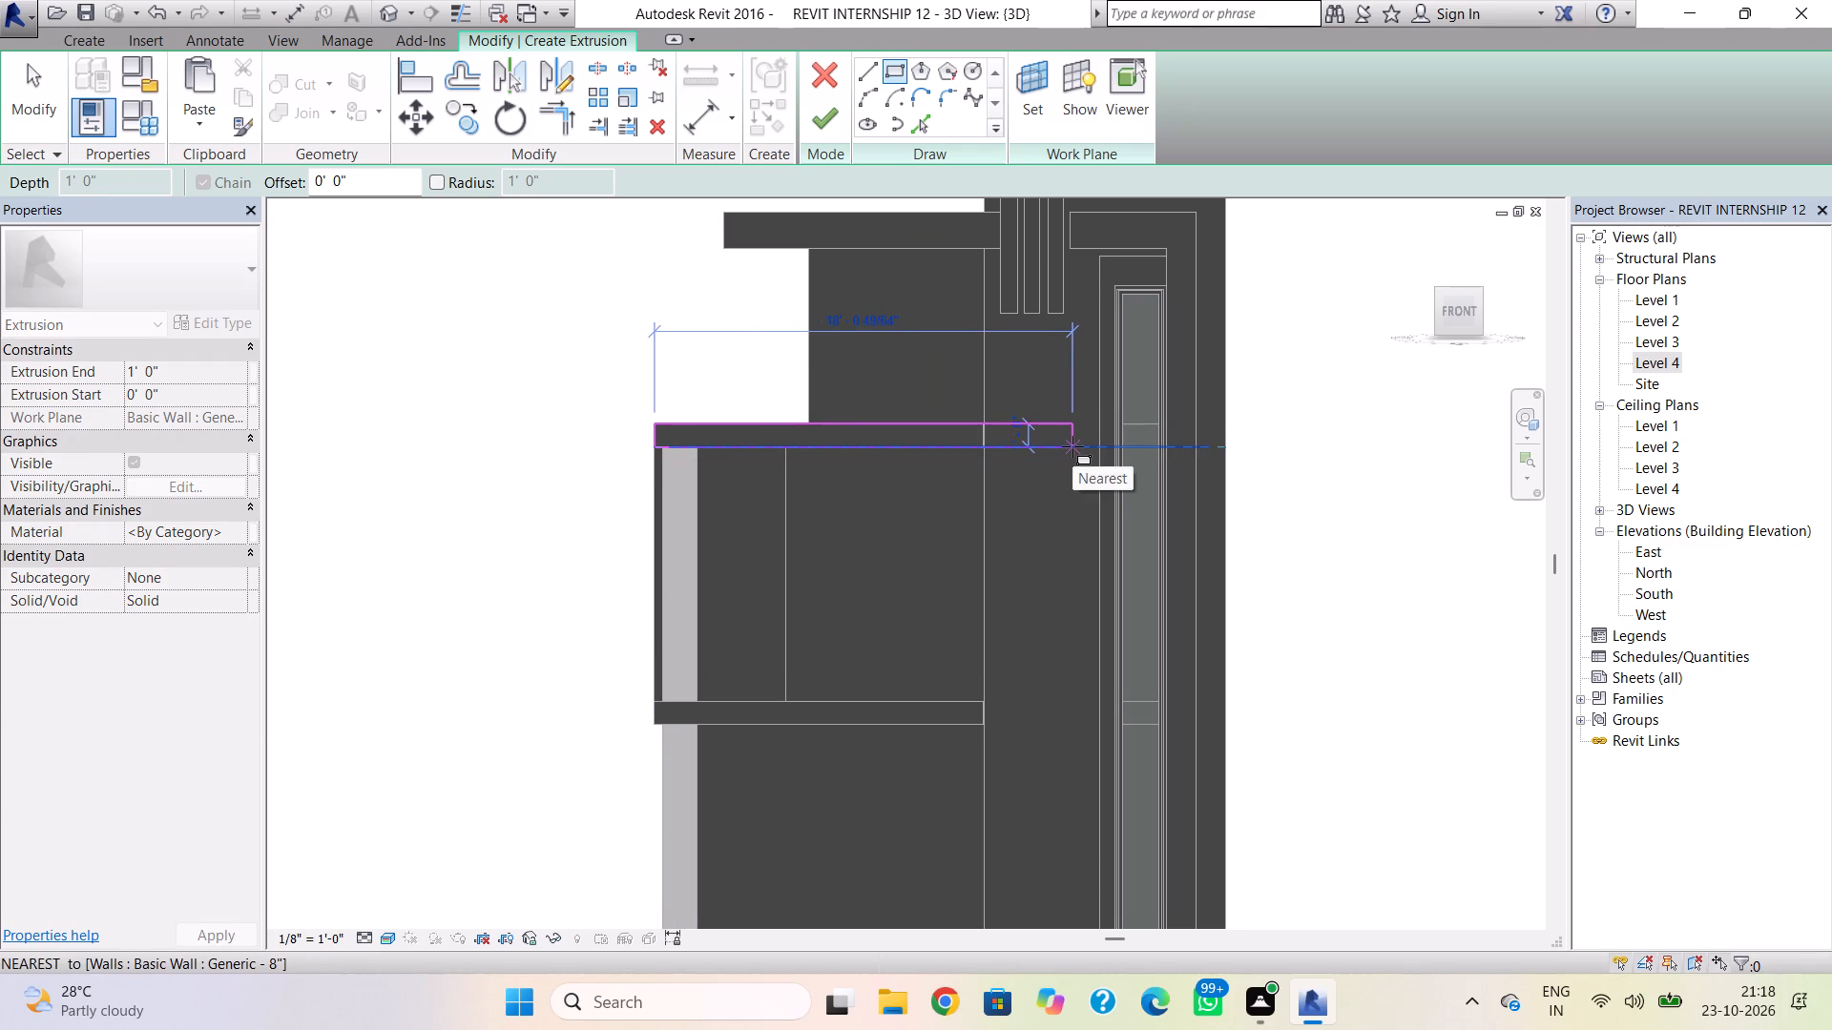
pyautogui.click(1072, 446)
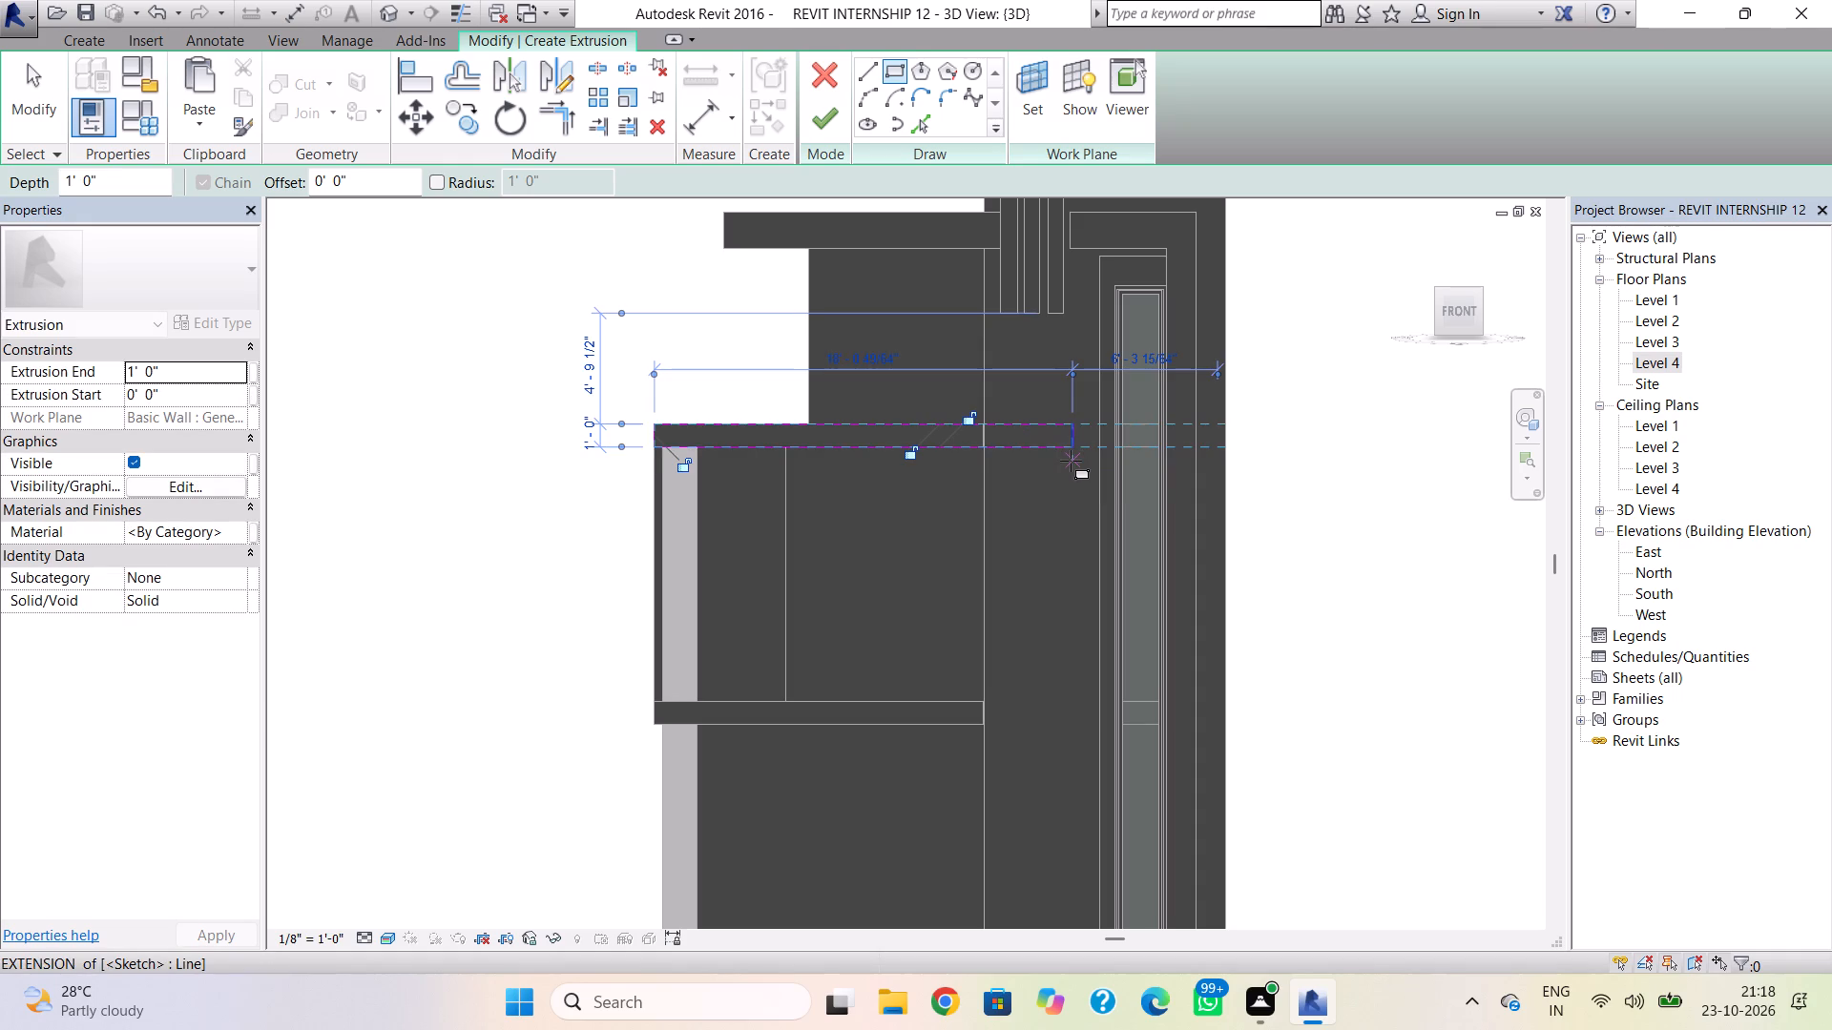
# Sketch a vertical rectangle about 11" wide and 12' 0" tall below the band's tower end, plus a rectangle over the lower slab's edge.
pyautogui.click(1068, 450)
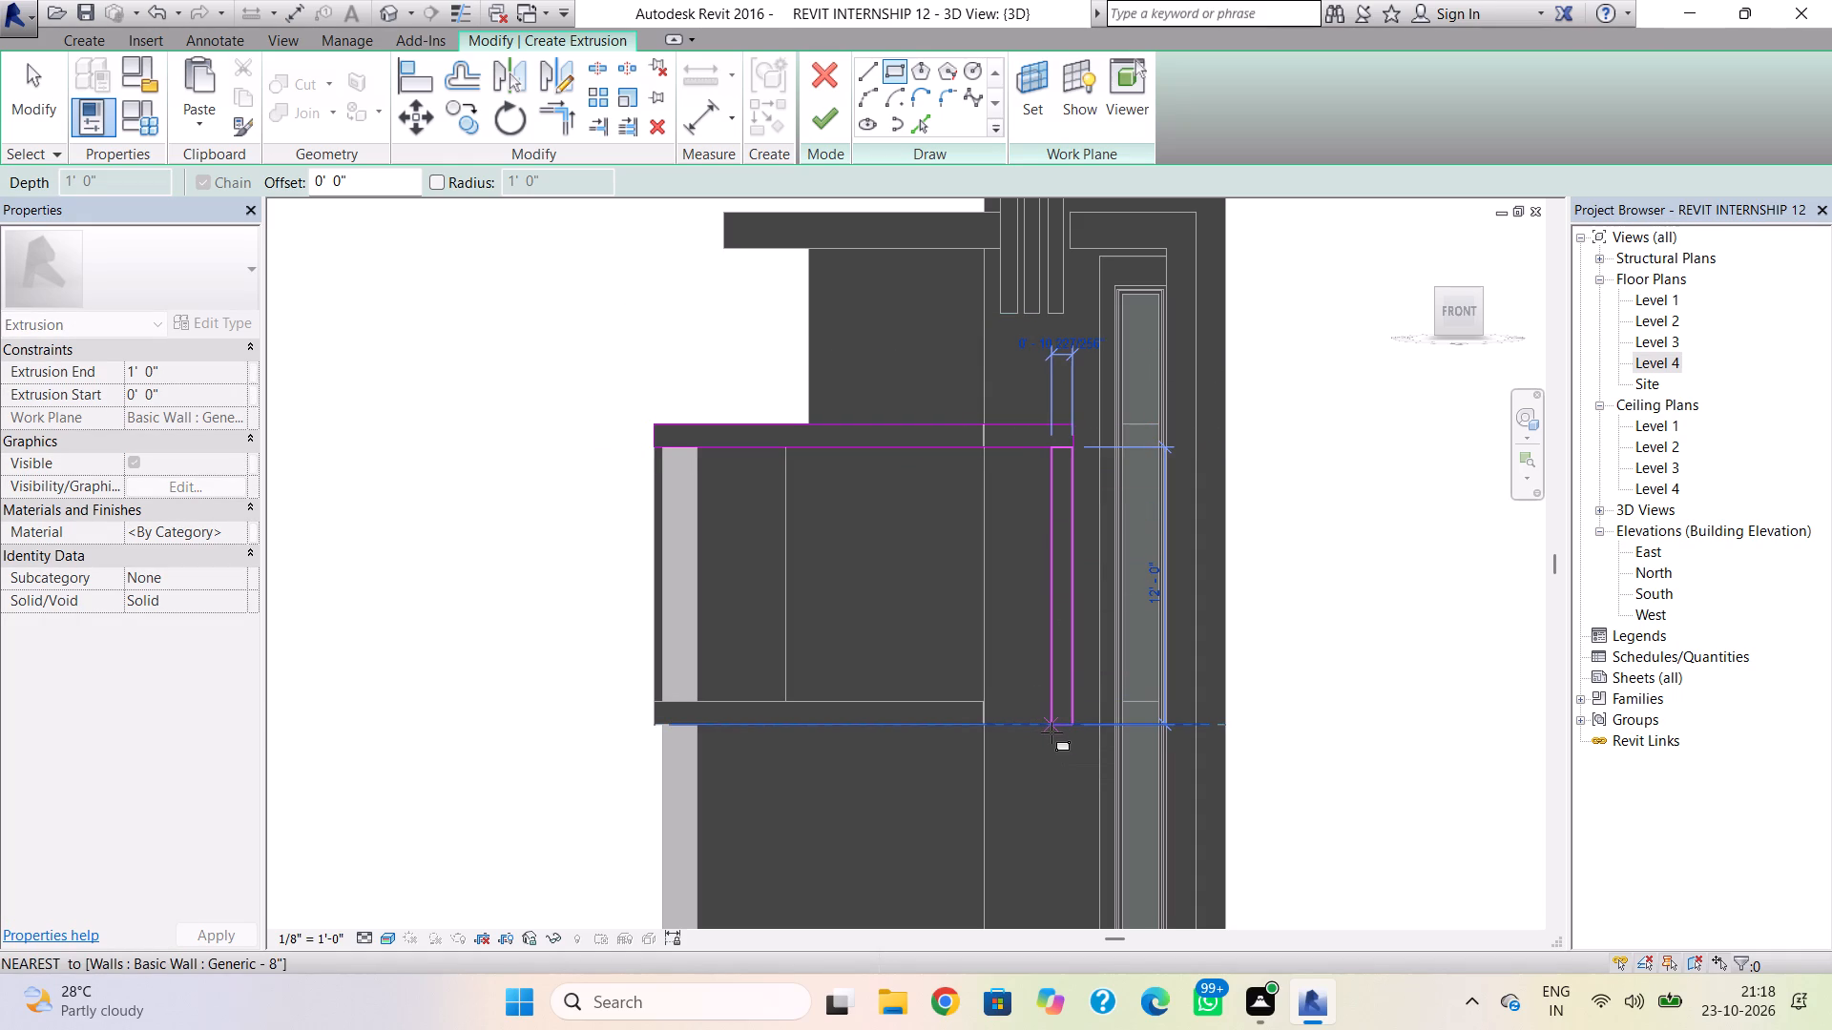
pyautogui.click(1051, 732)
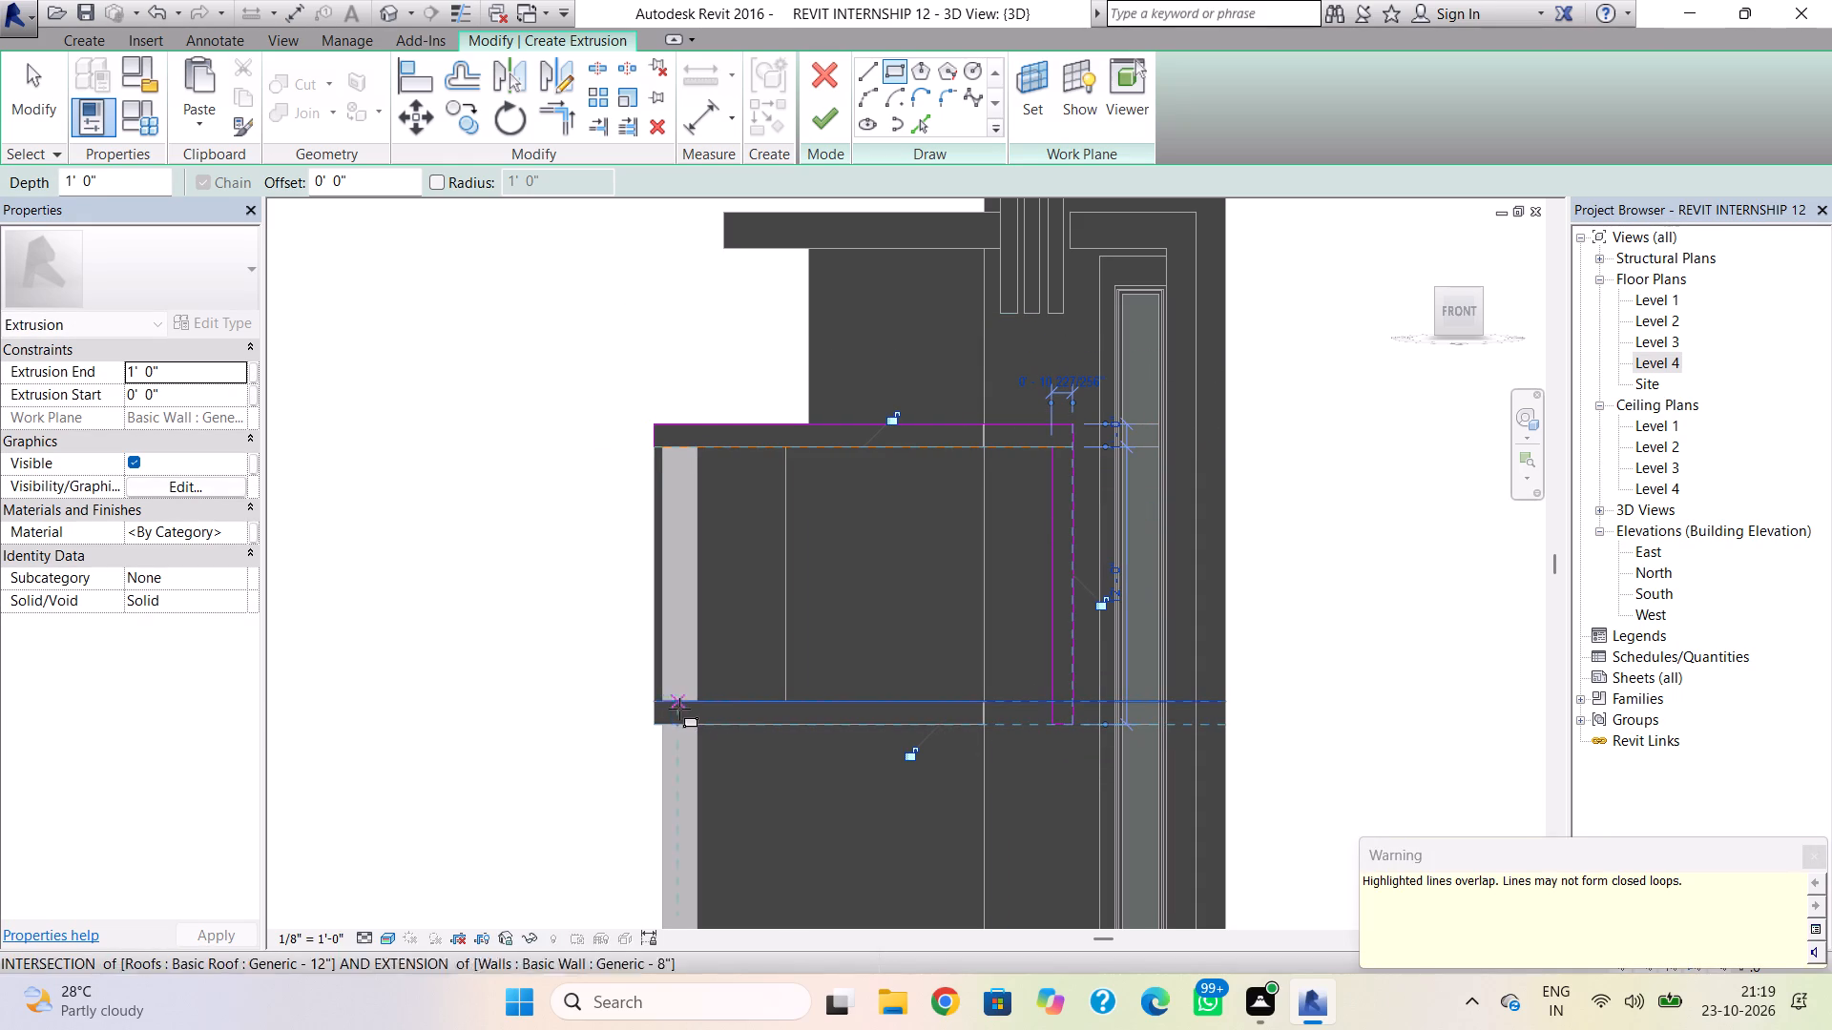
pyautogui.click(656, 702)
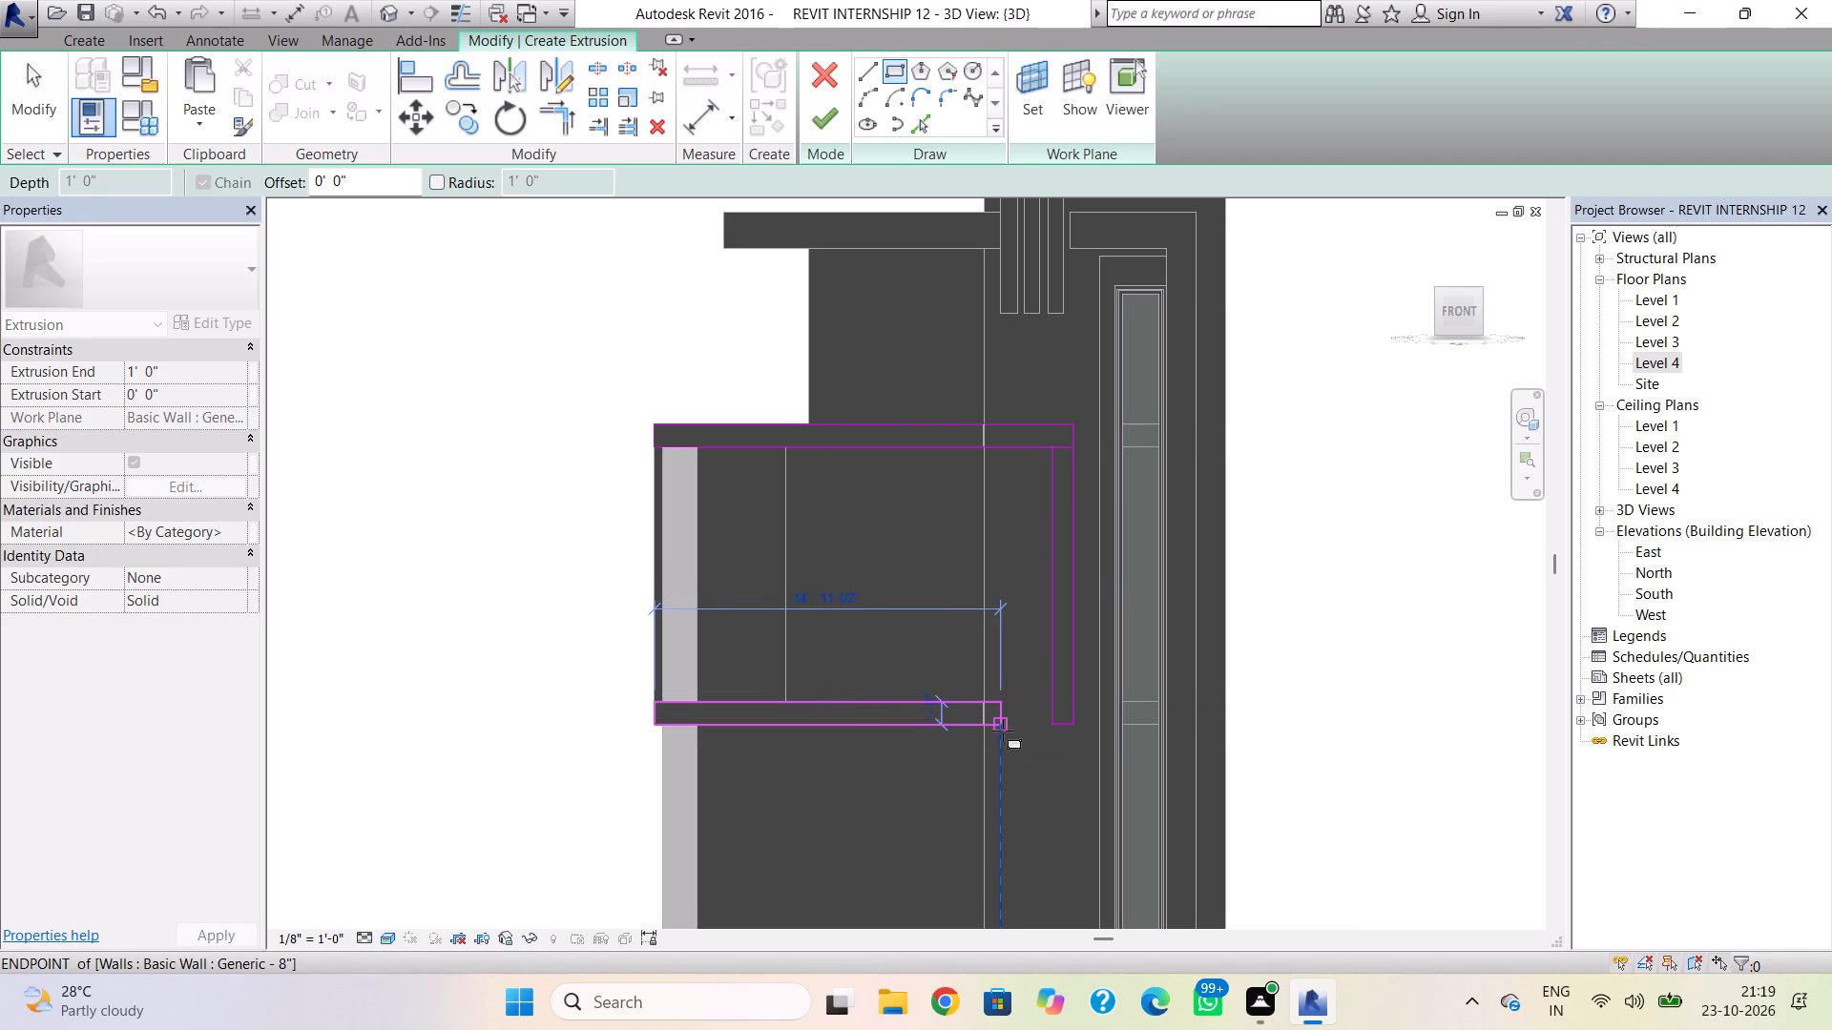
pyautogui.click(985, 730)
pyautogui.press('Escape')
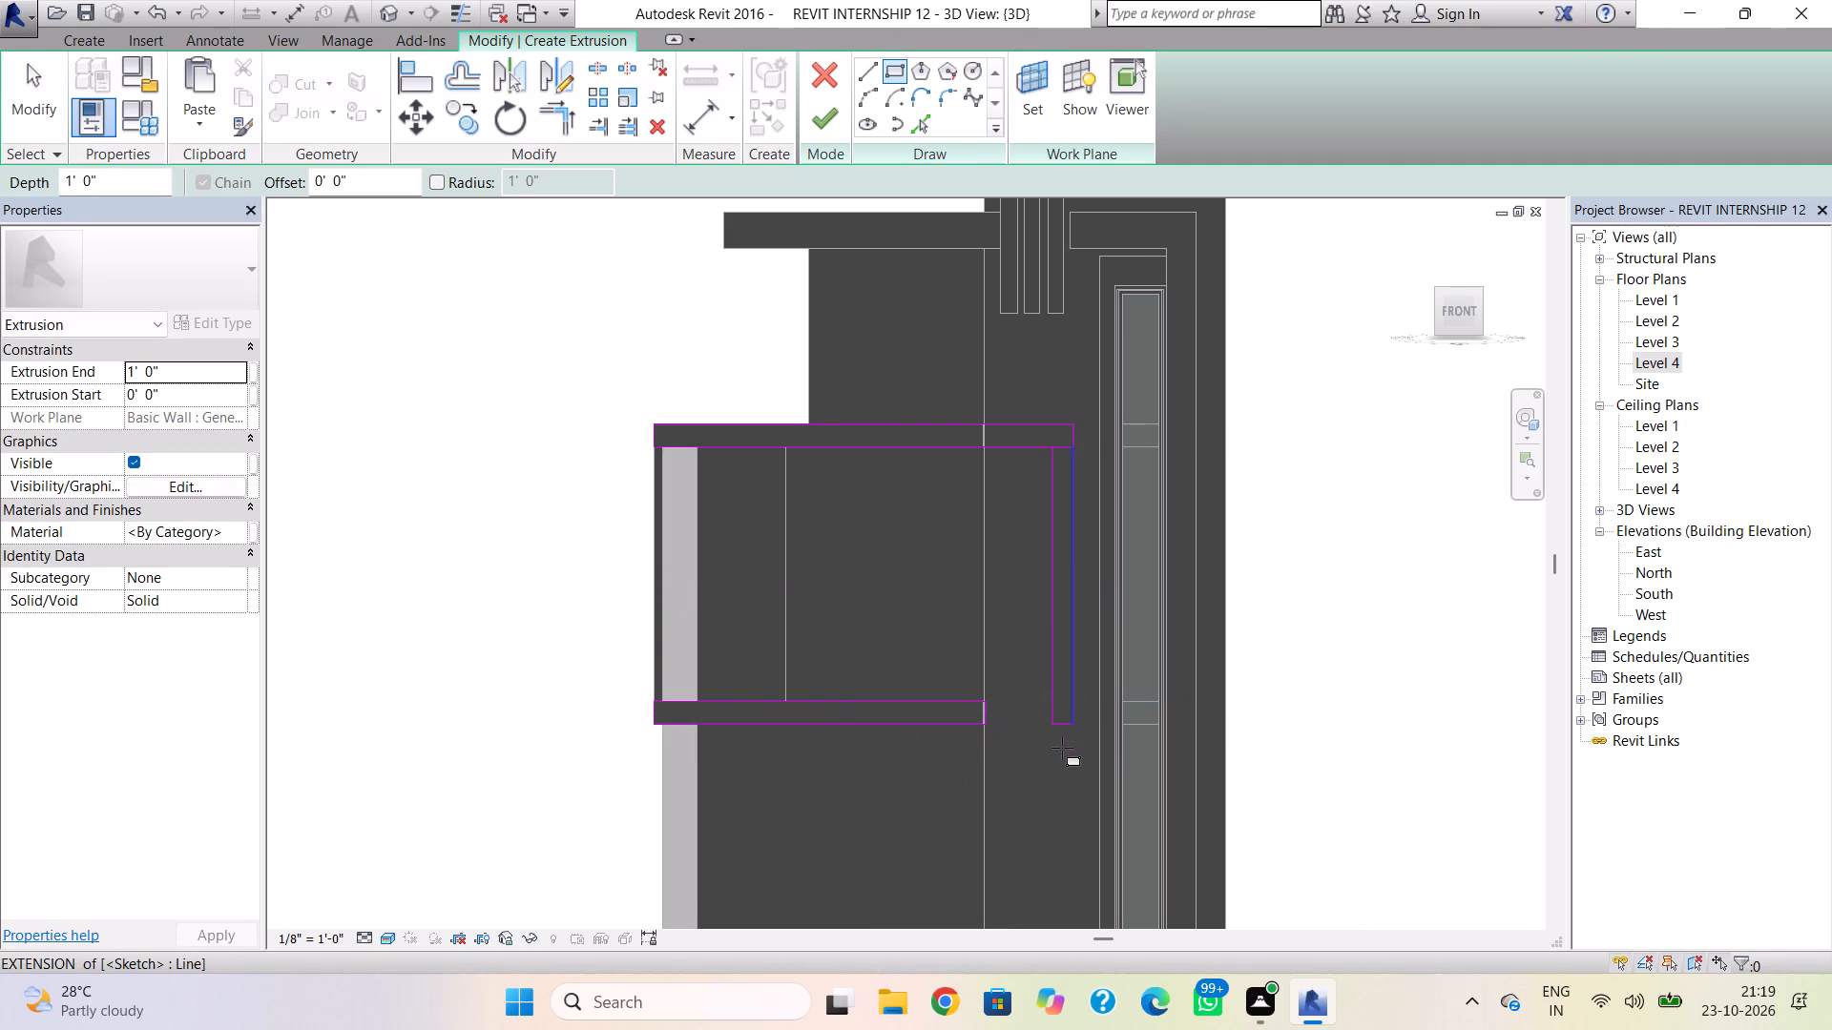
# Sketch a thin rectangle about 4" high joining the lower slab band to the foot of the vertical leg.
pyautogui.scroll(3, 988, 747)
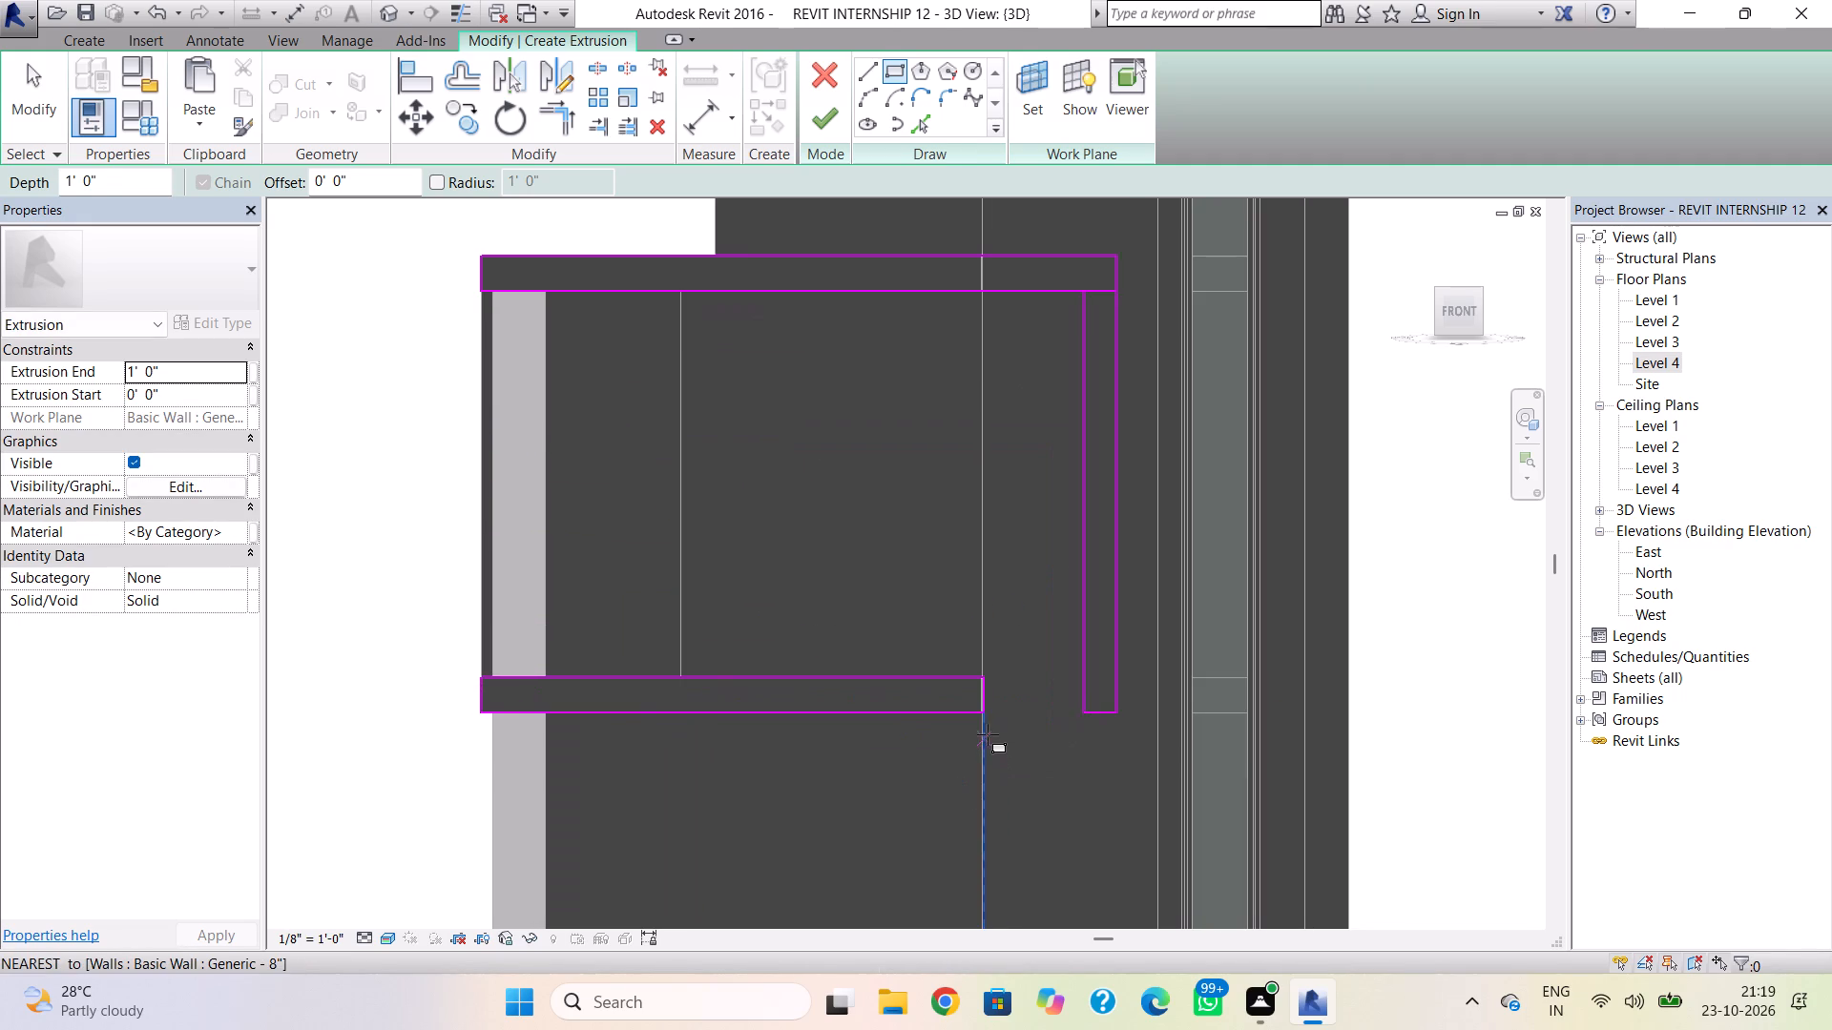
pyautogui.click(986, 703)
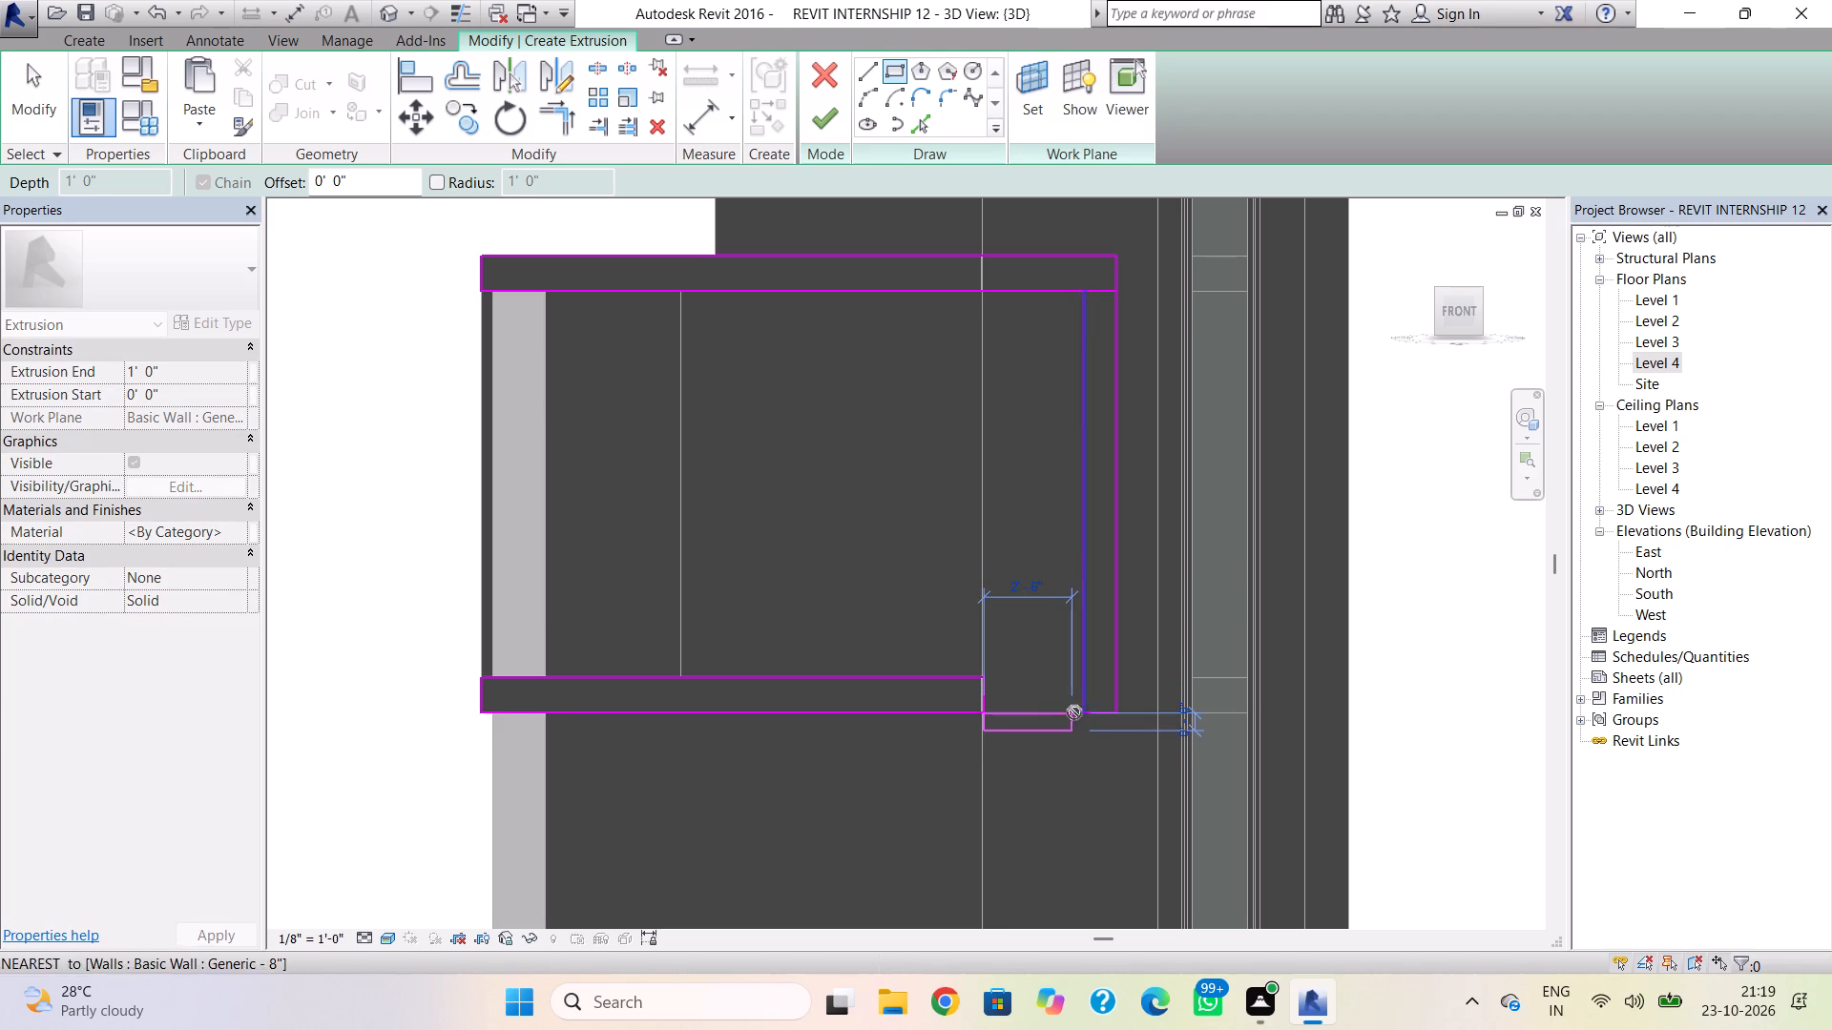
pyautogui.scroll(5, 1091, 703)
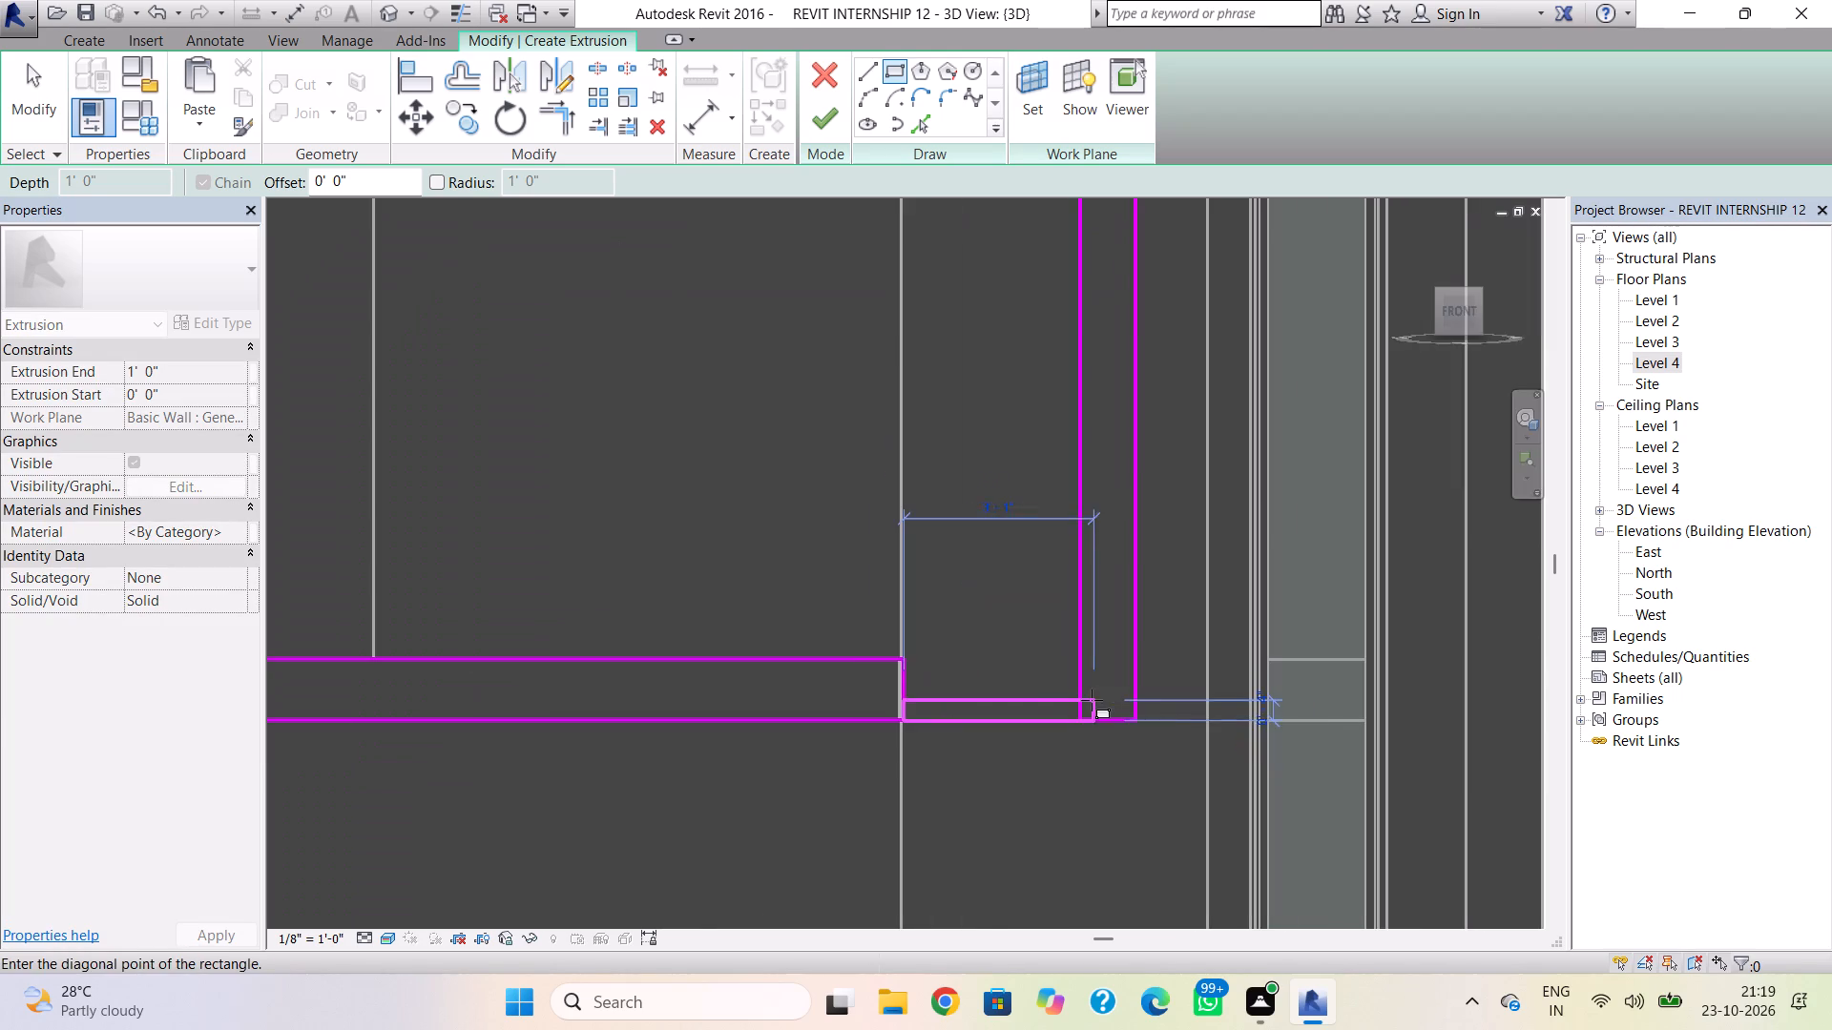
pyautogui.scroll(2, 1092, 700)
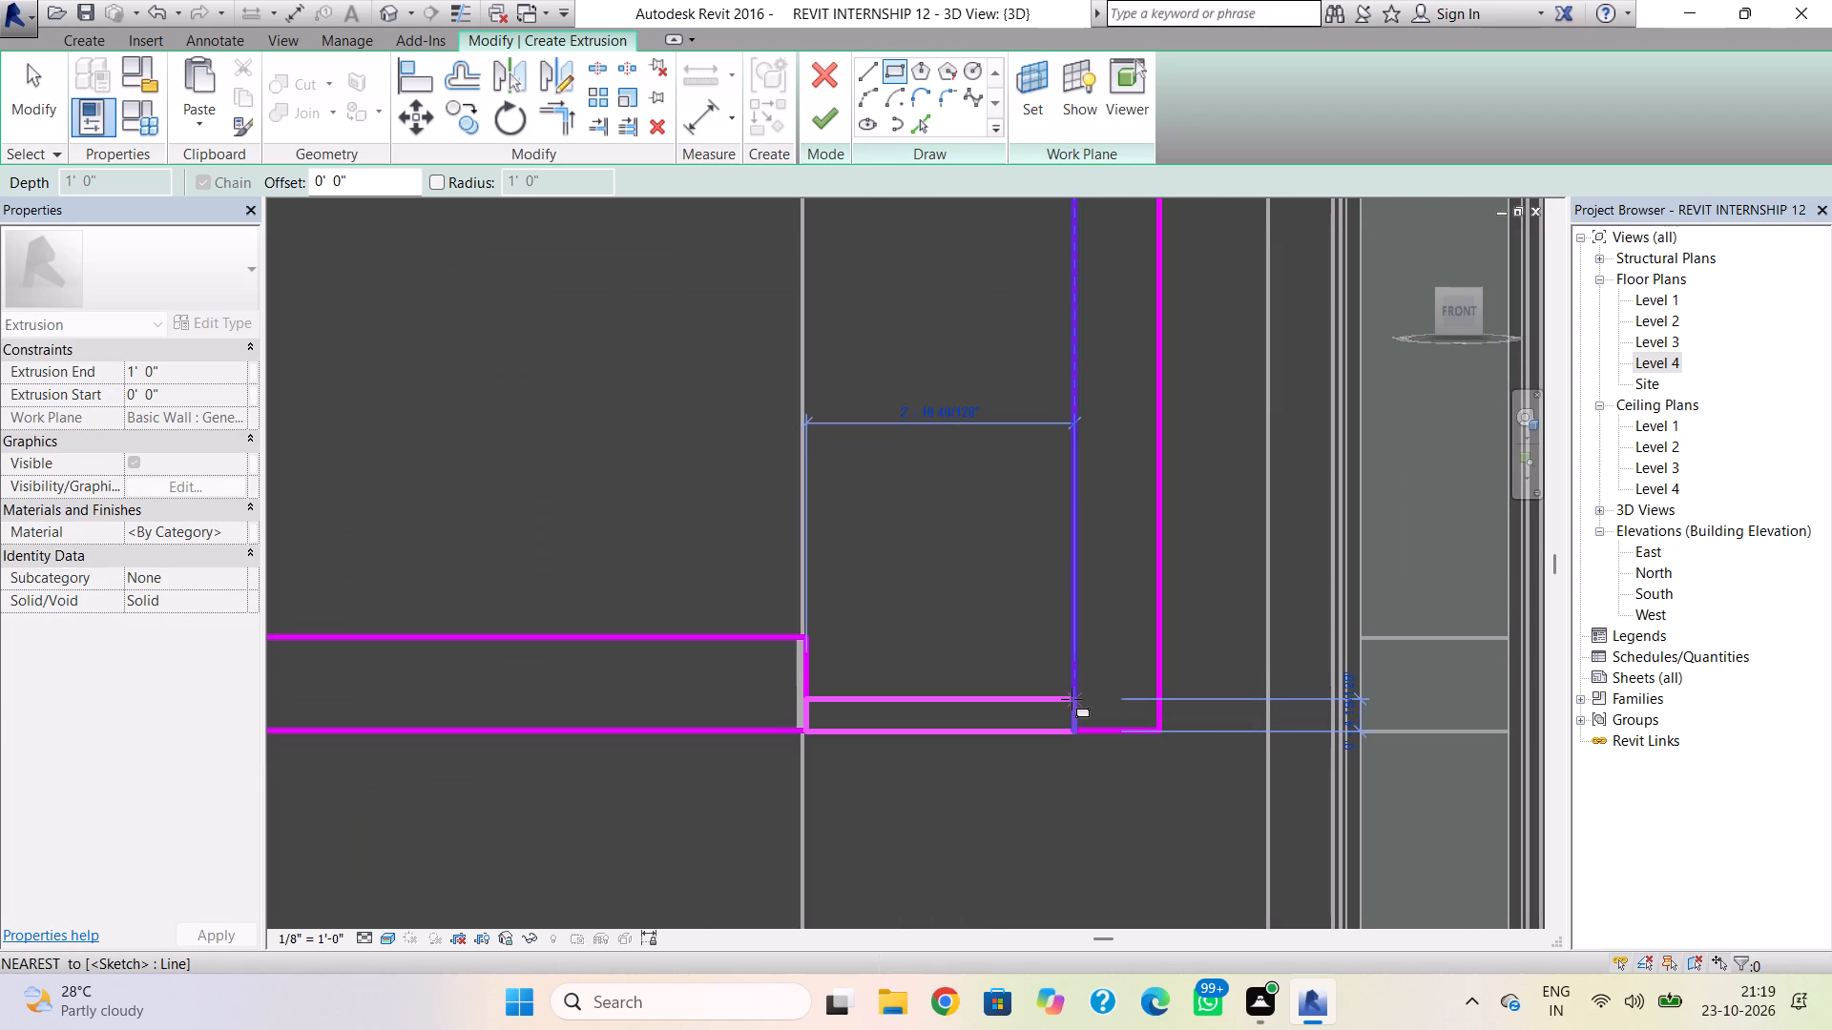
pyautogui.click(1072, 699)
pyautogui.press('Escape')
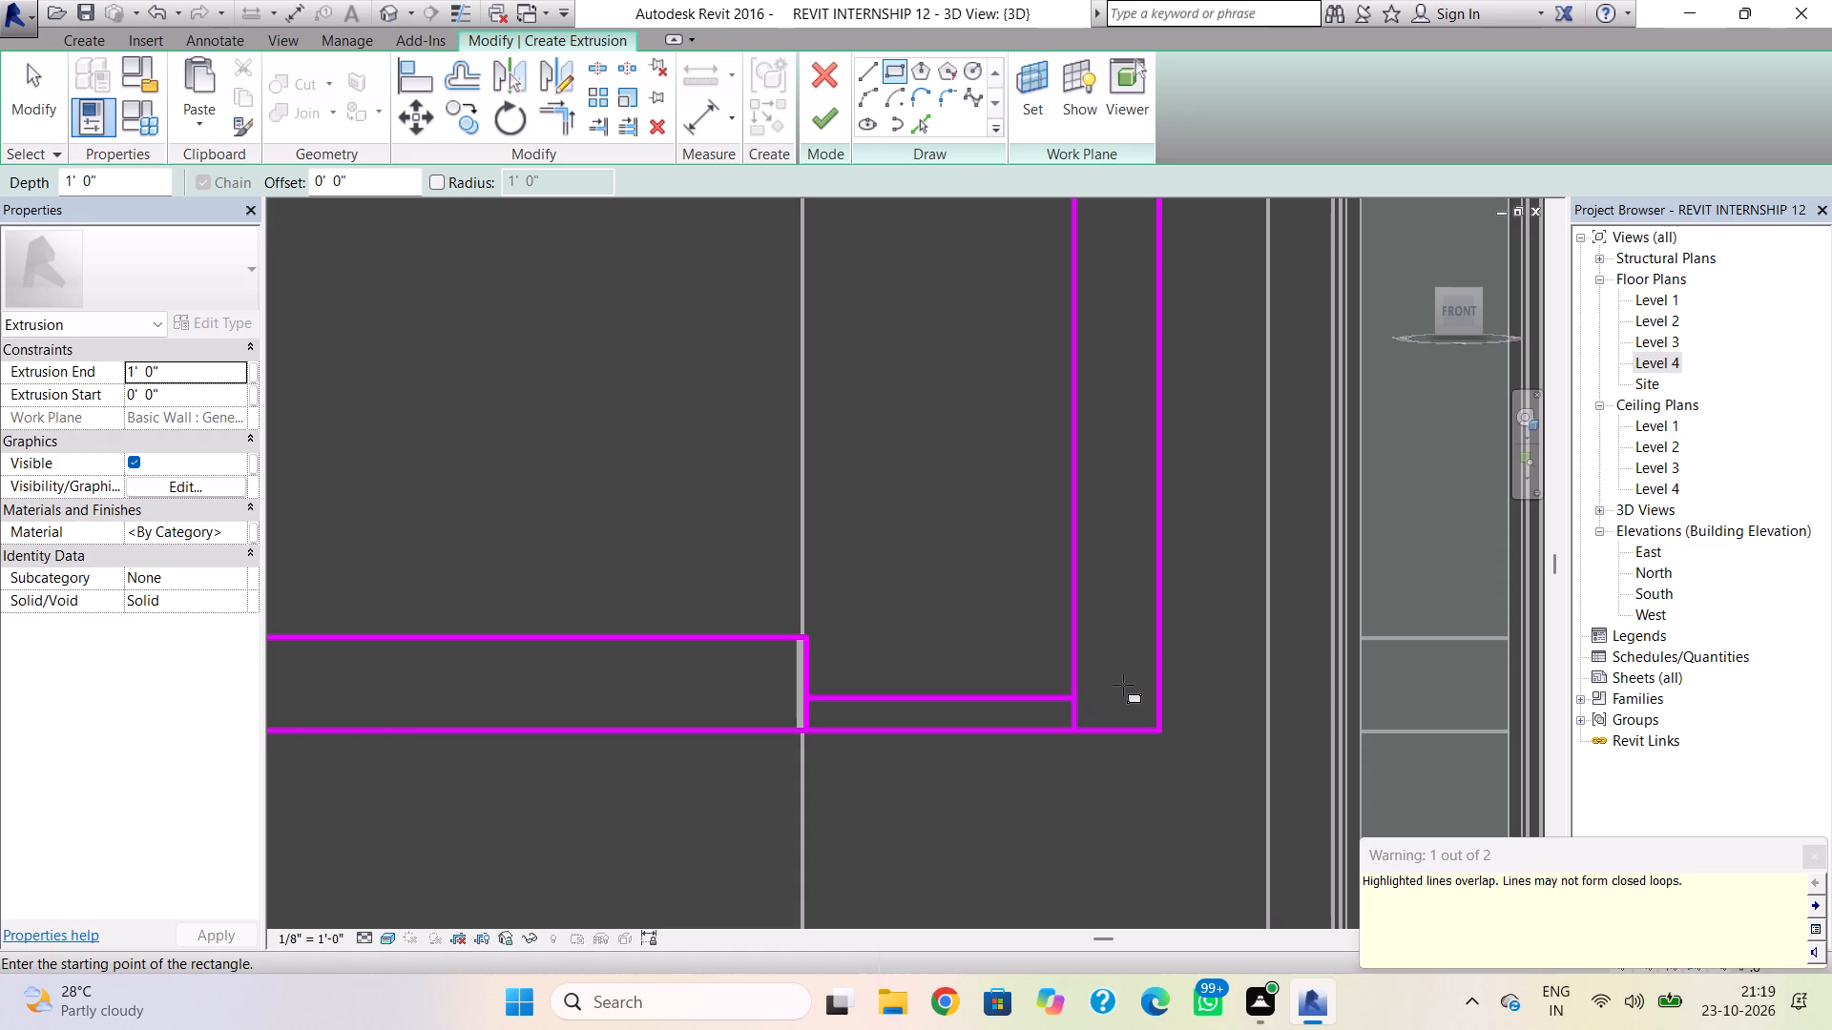
pyautogui.press('Escape')
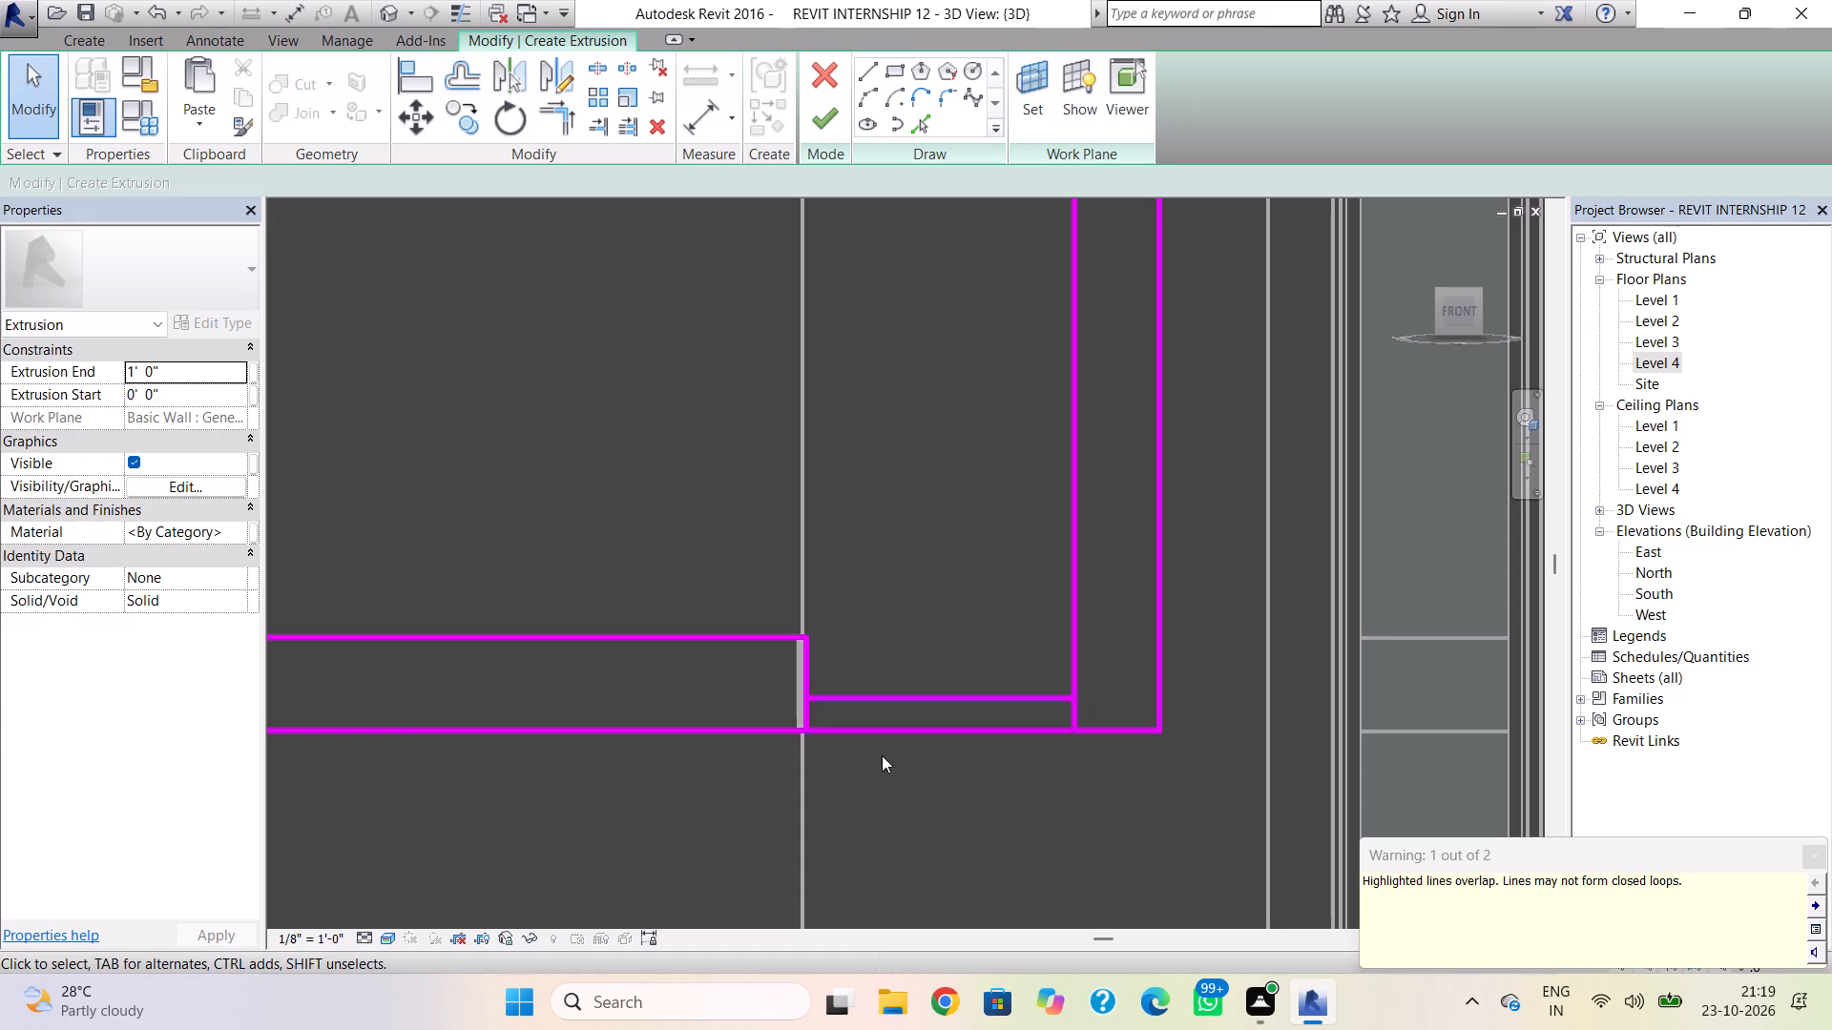
# Replace the vertical lines at the lower band's tower end with one short line down to the thin strip's top edge.
pyautogui.click(806, 712)
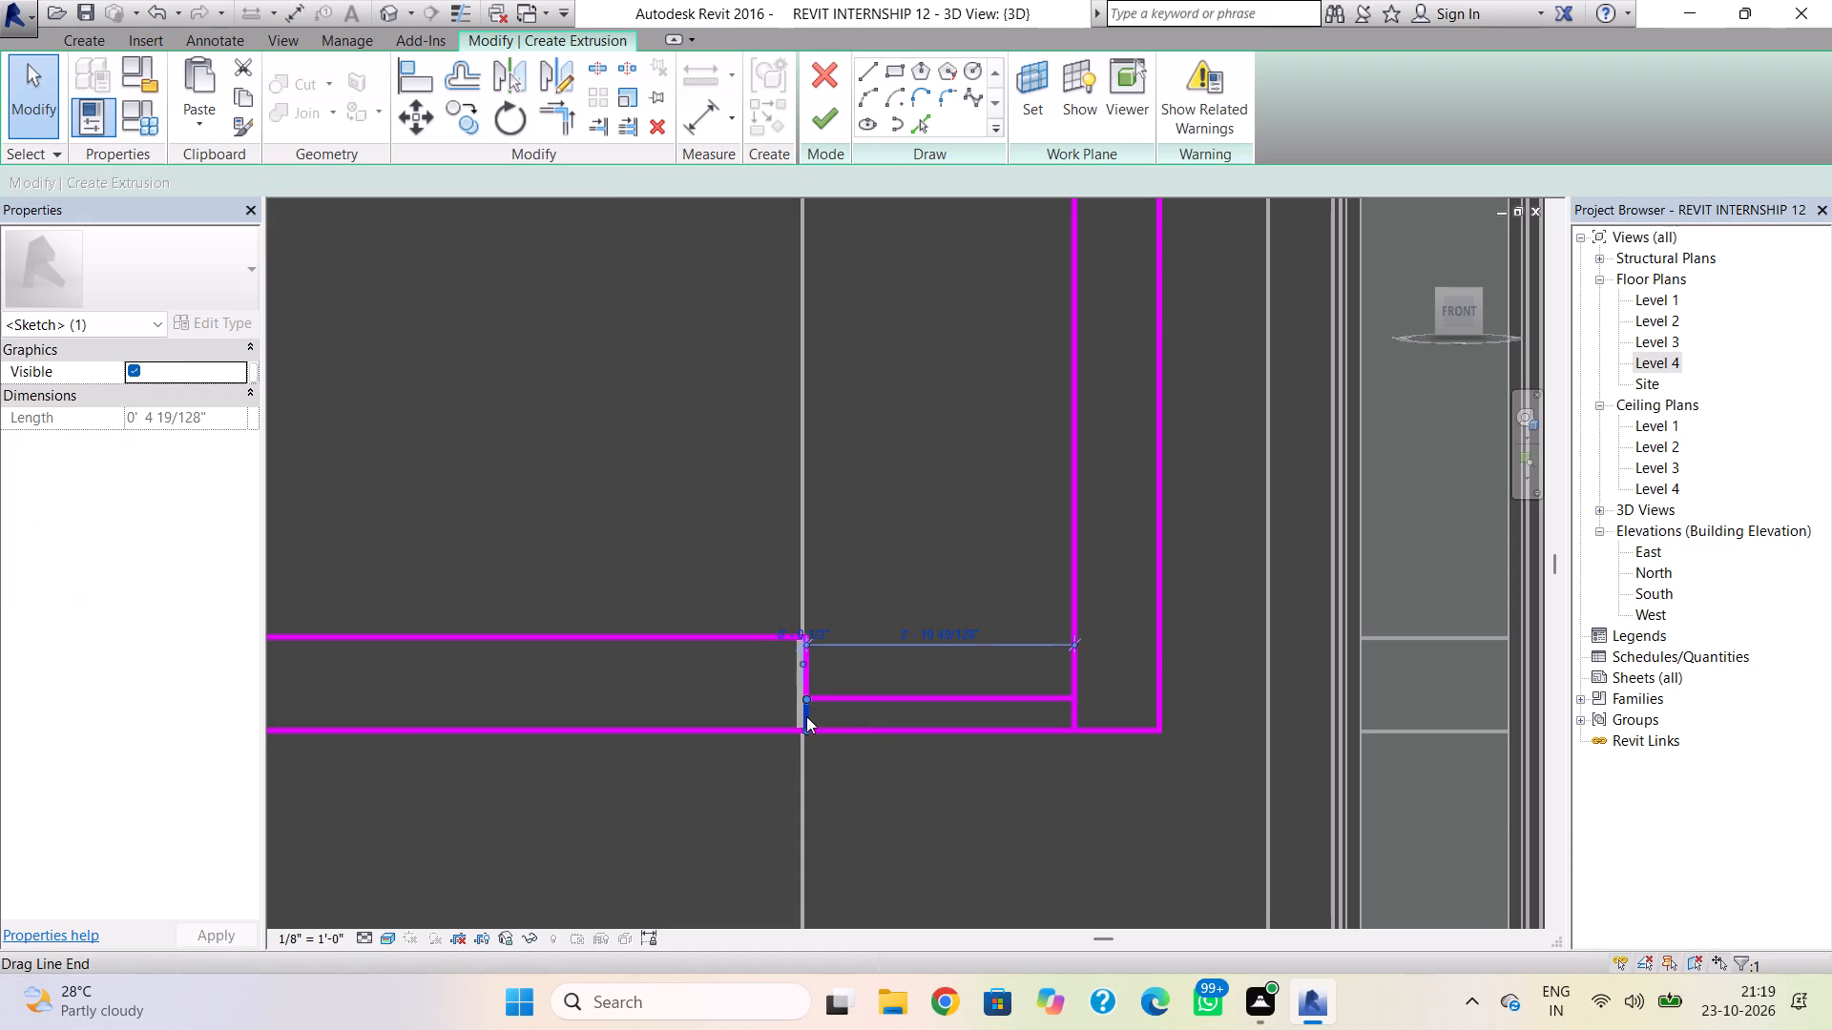
pyautogui.press('Delete')
pyautogui.click(803, 720)
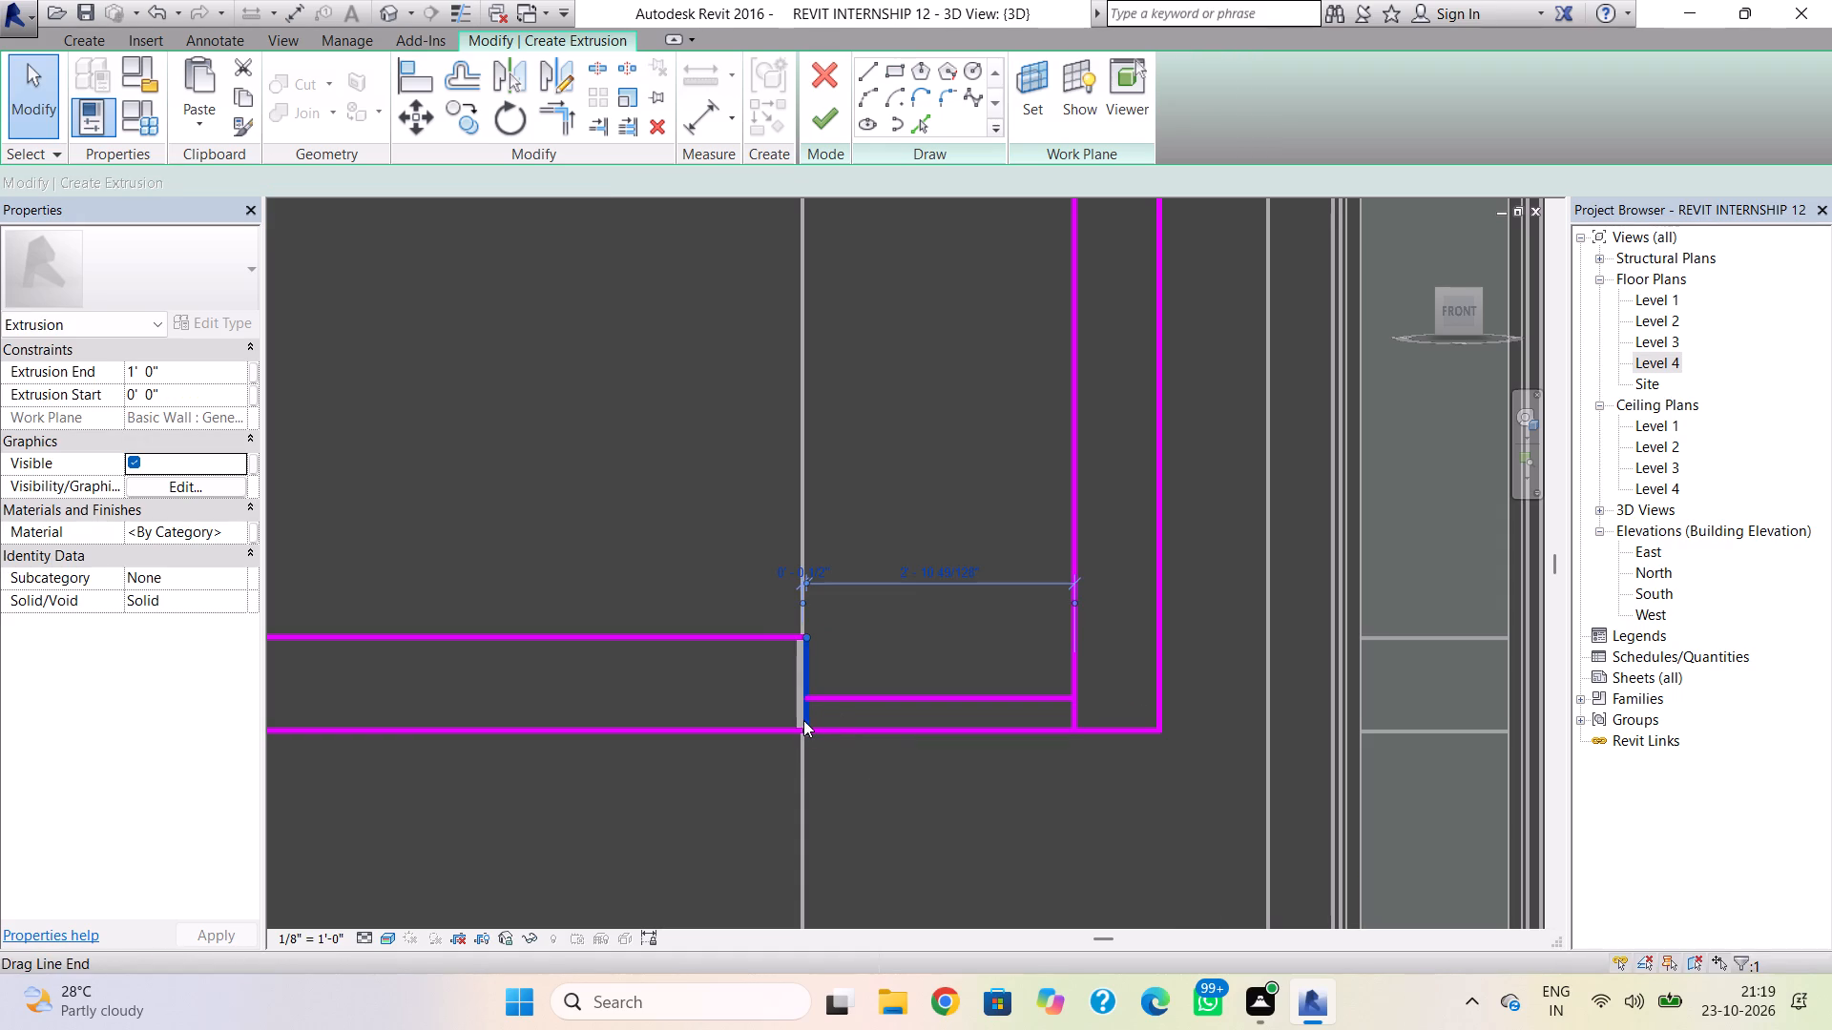
pyautogui.press('Delete')
pyautogui.click(872, 63)
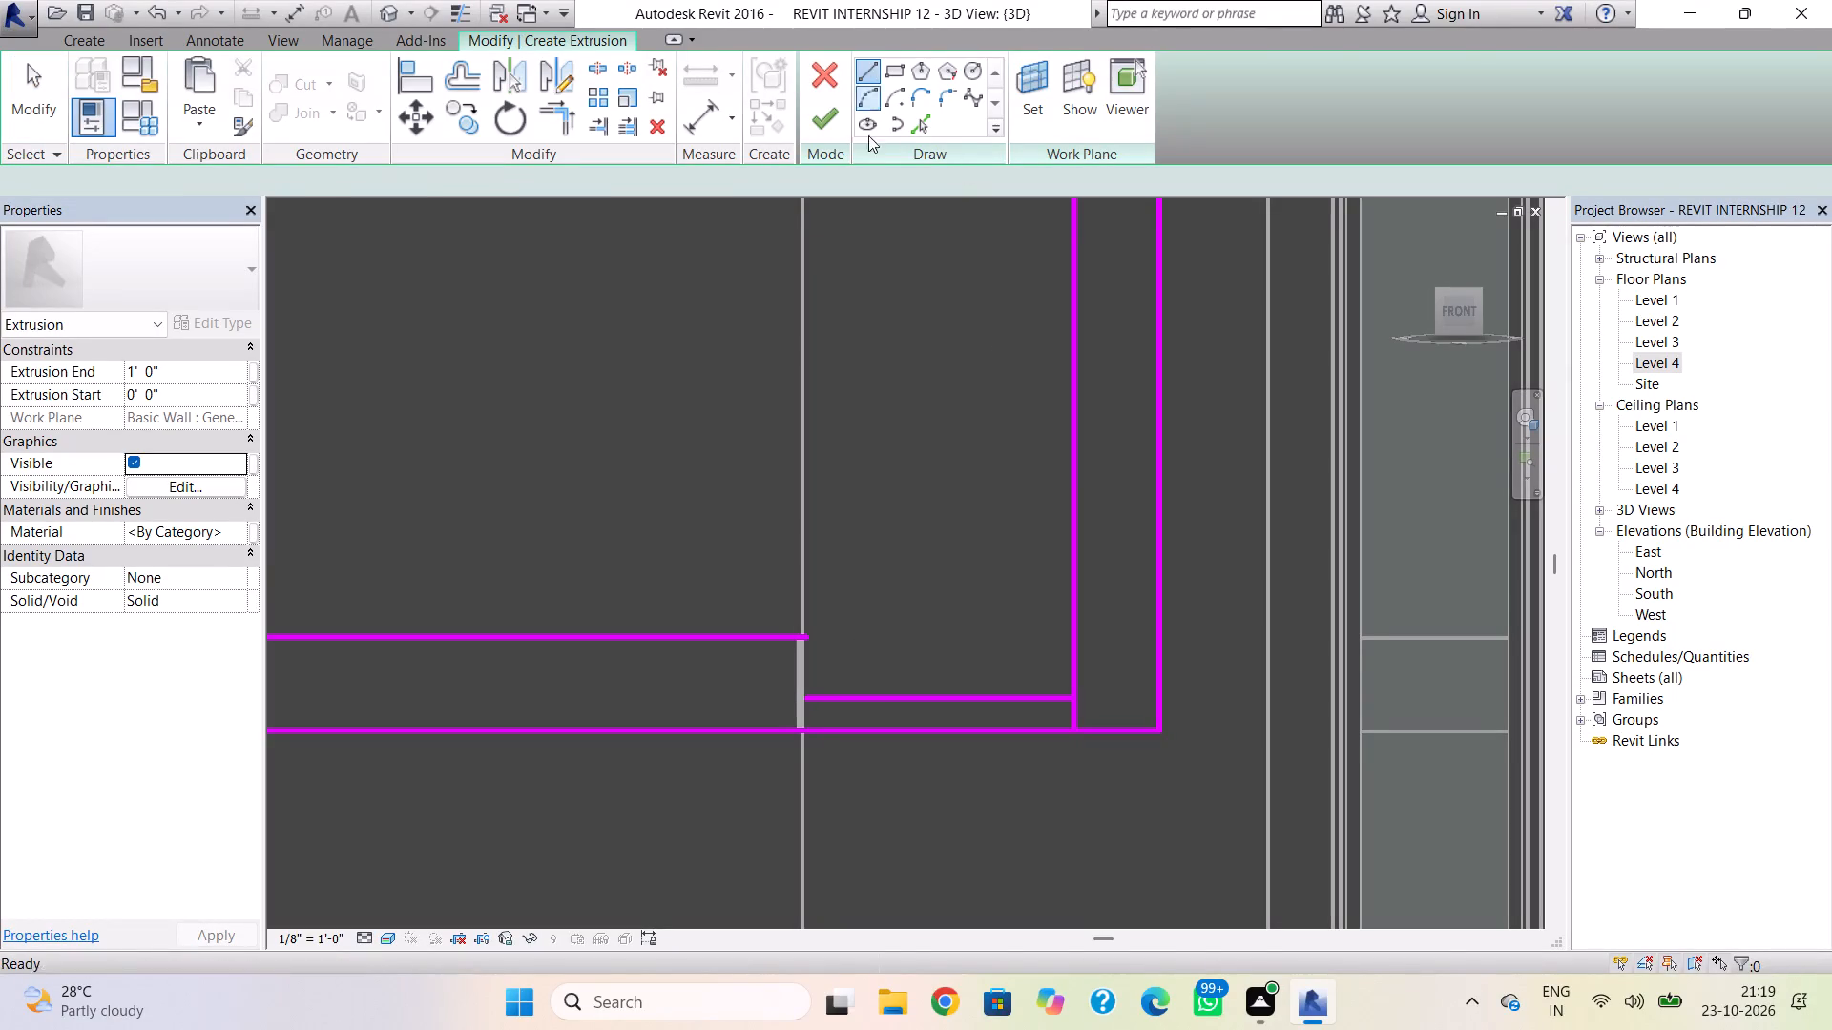
pyautogui.click(807, 635)
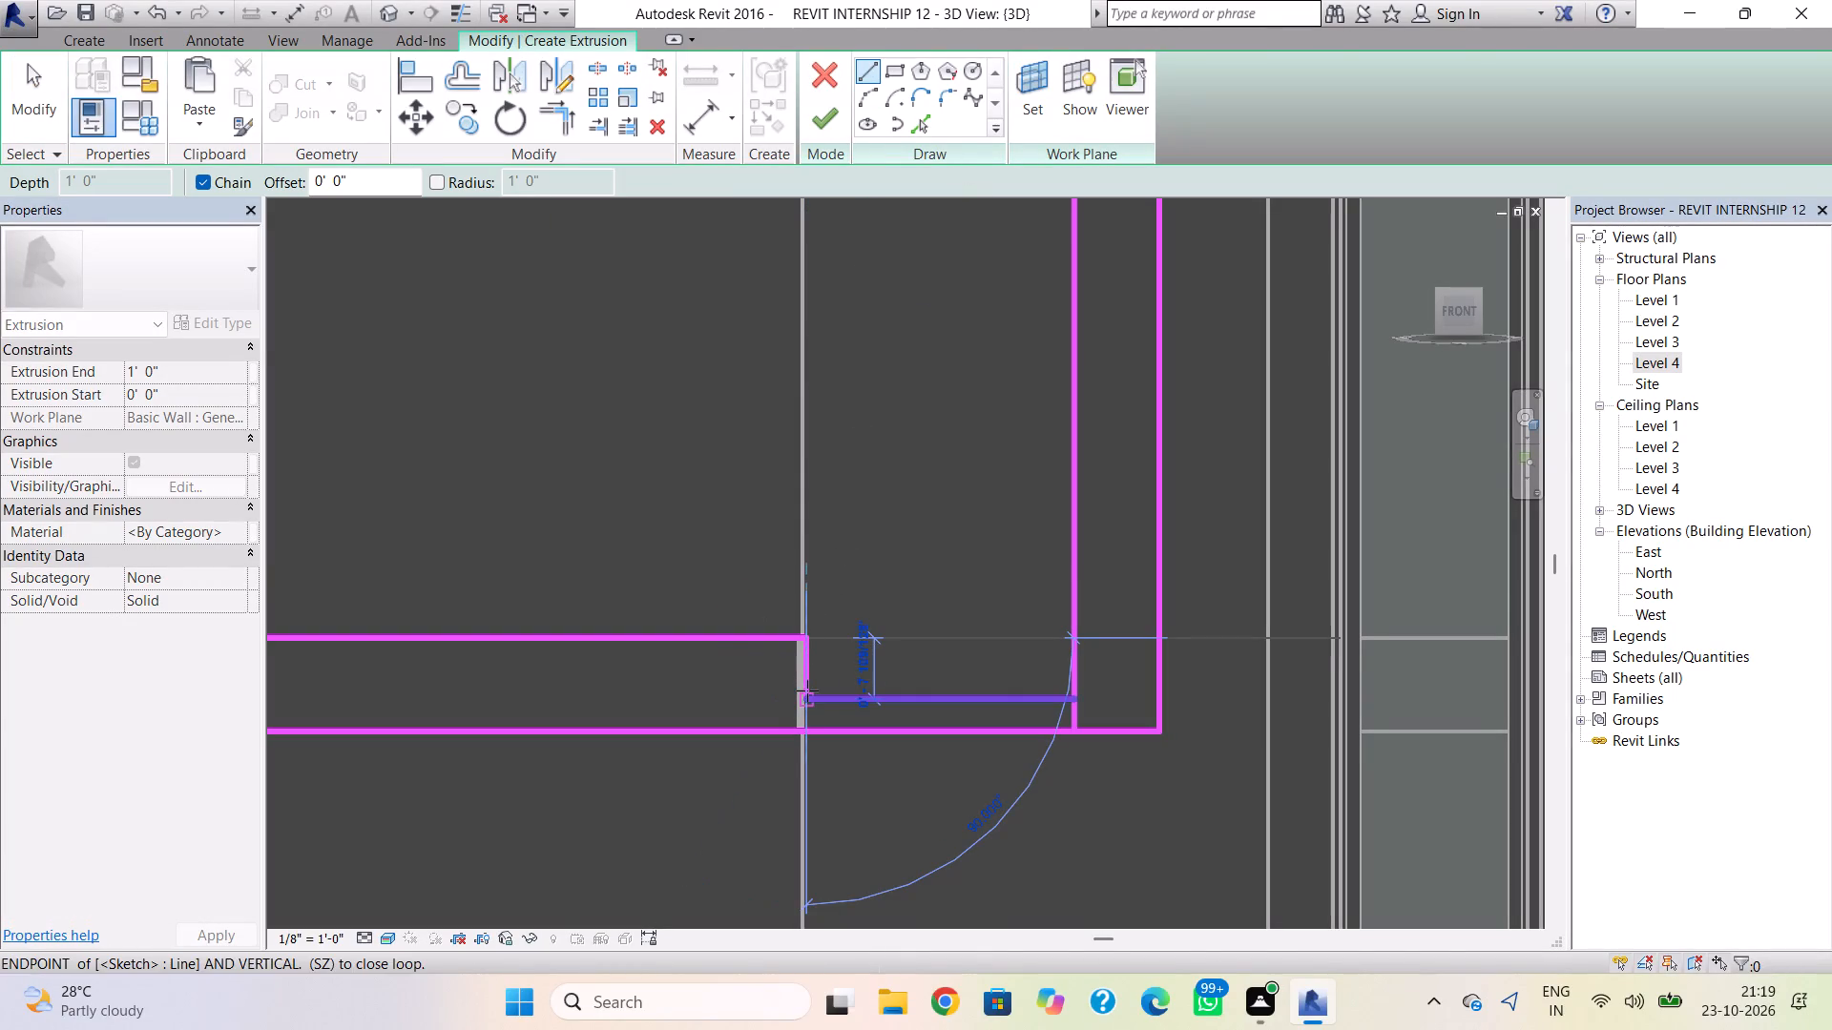
pyautogui.click(807, 690)
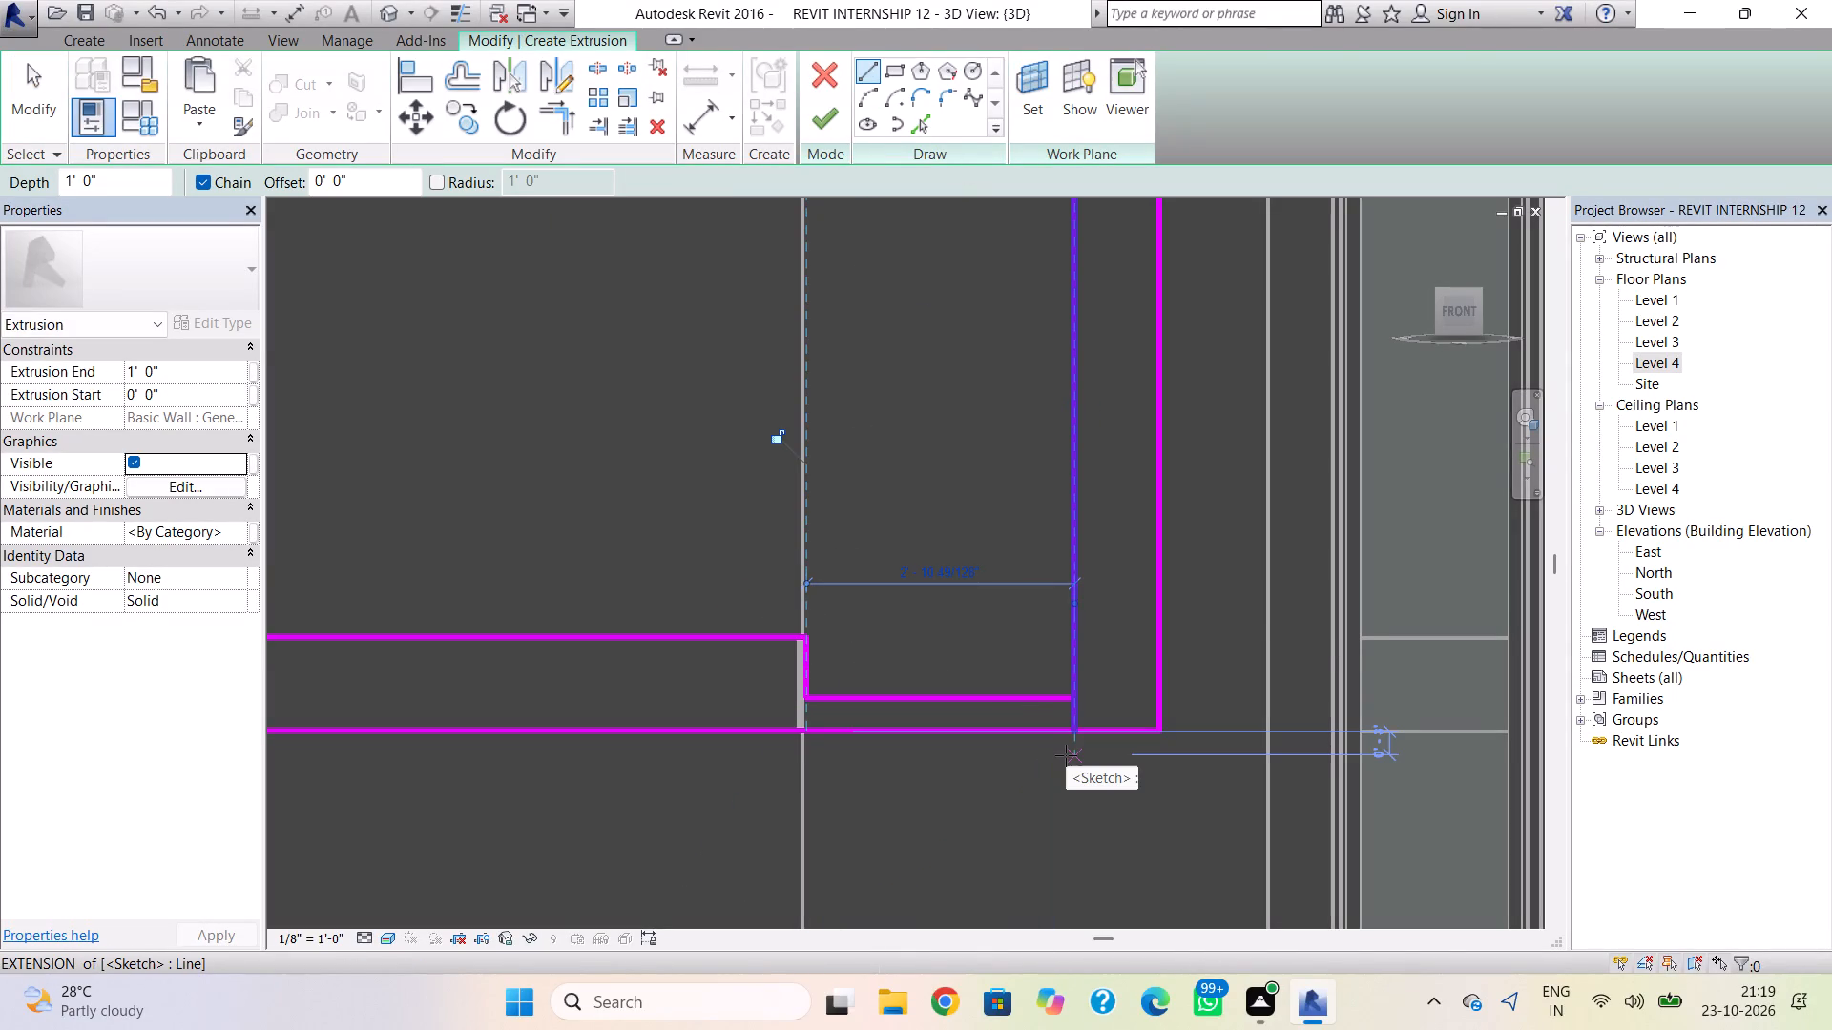
pyautogui.press('Escape')
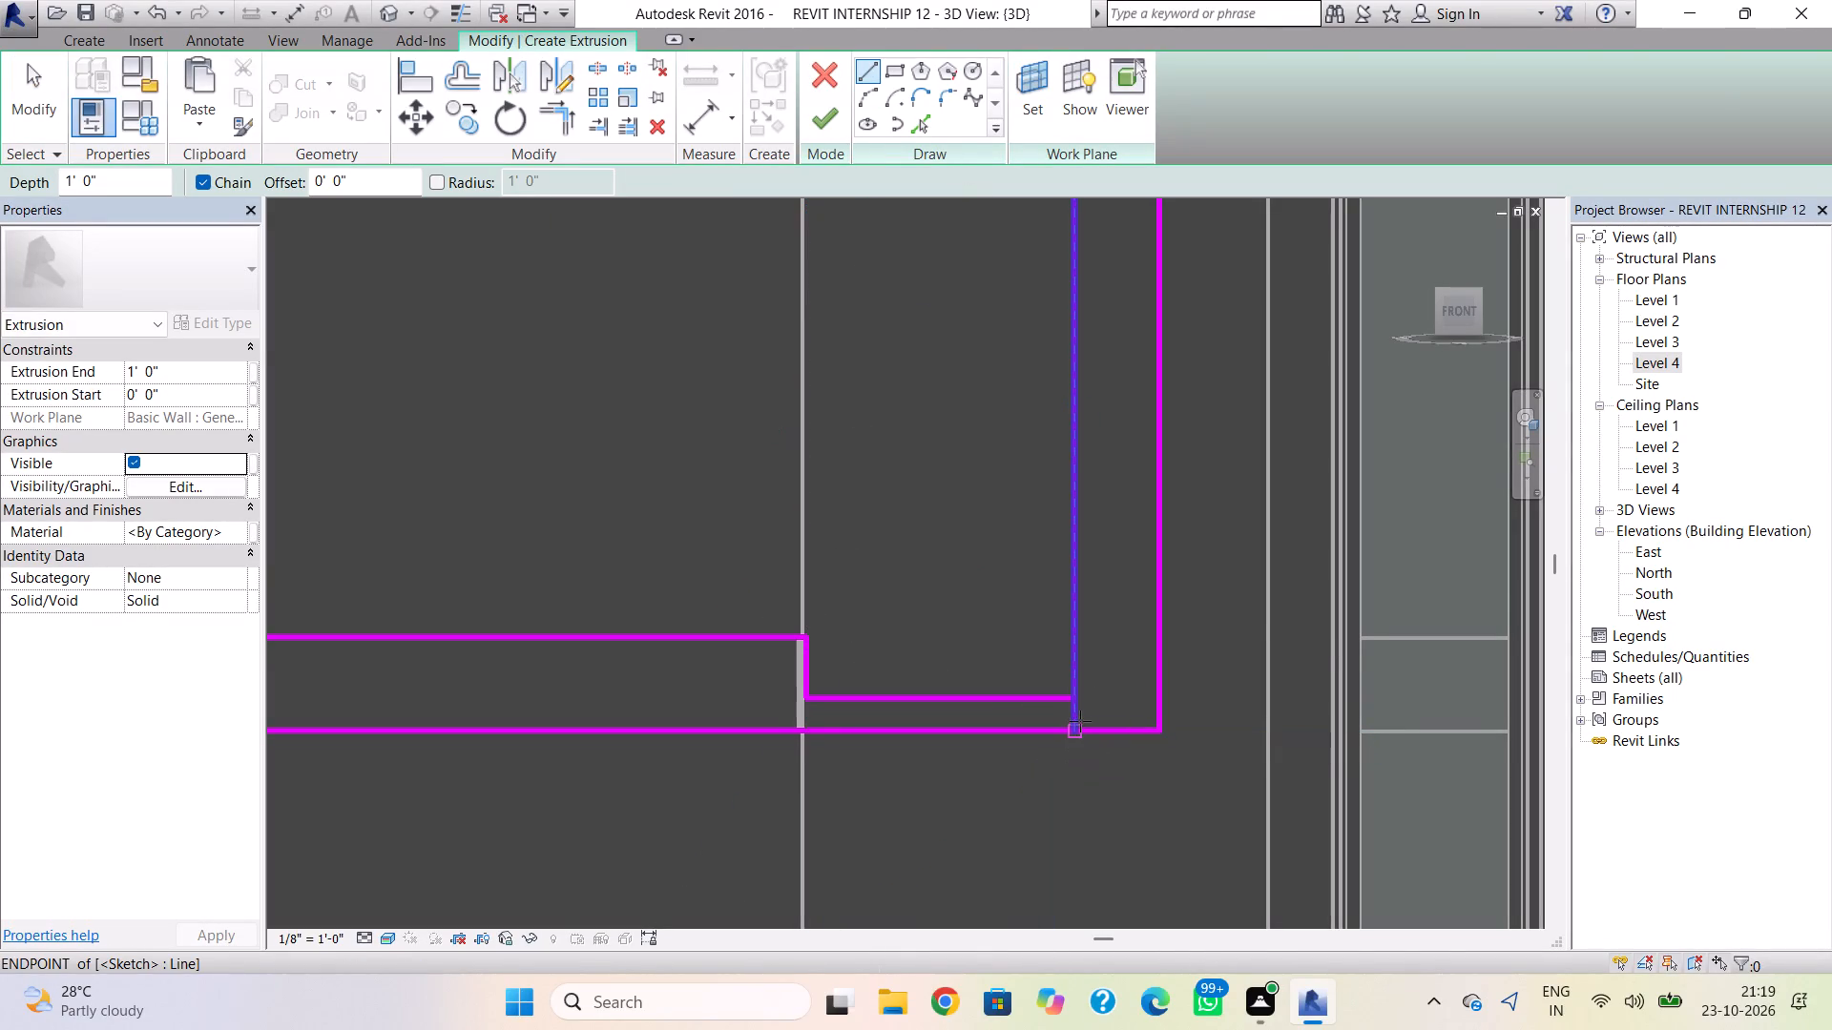
pyautogui.press('Escape')
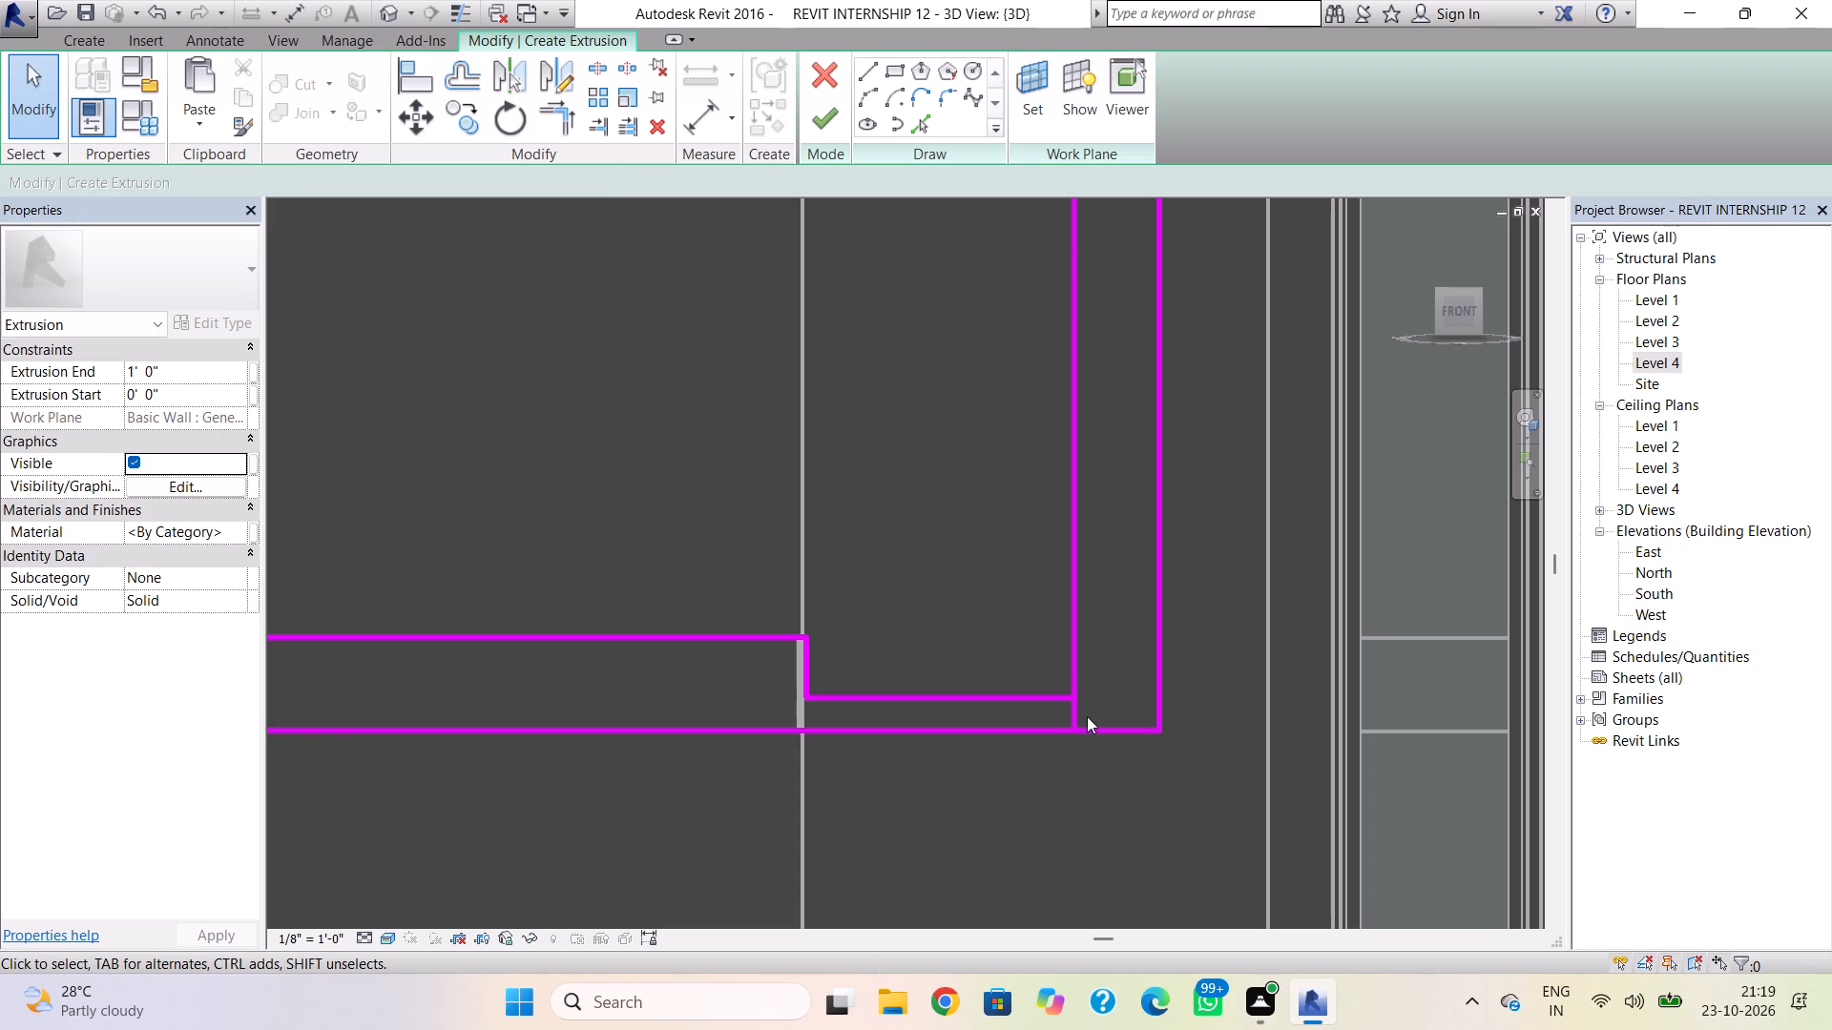
# Delete the overlapping short line at the leg's foot and shorten the leg's inner line to the thin strip's top edge.
pyautogui.click(1077, 718)
pyautogui.press('Delete')
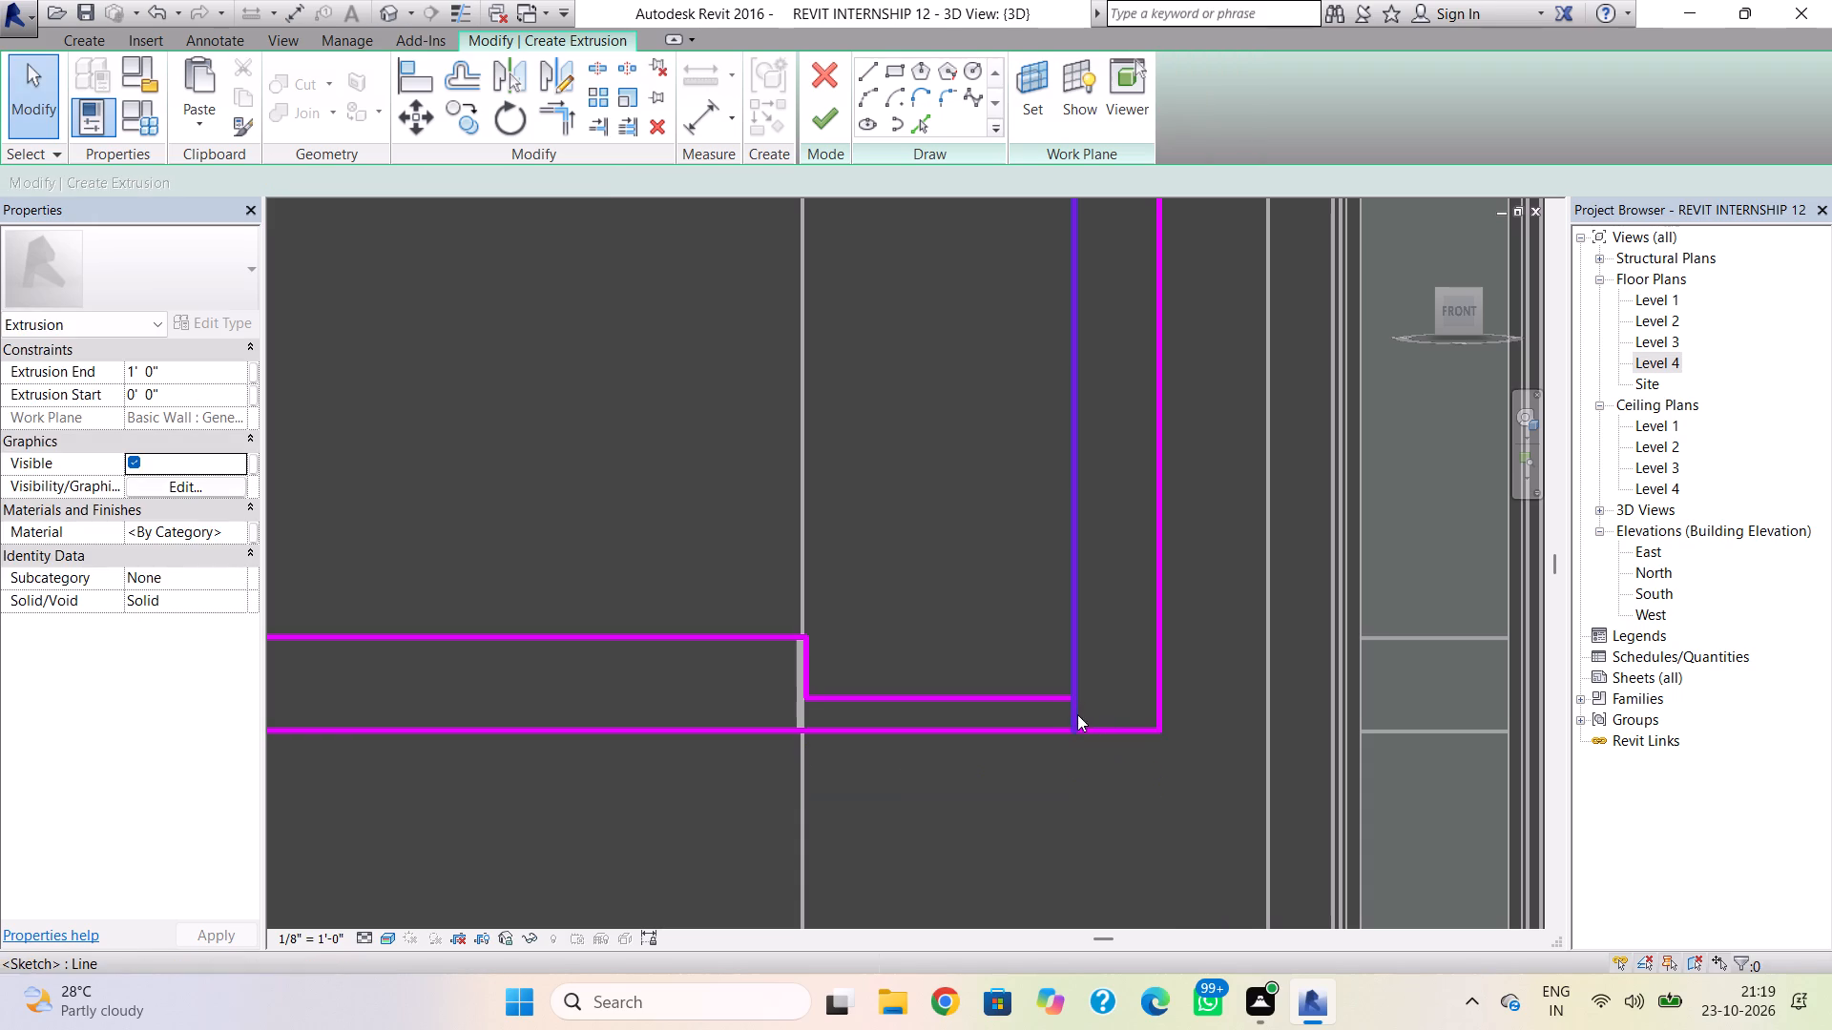
pyautogui.click(1077, 714)
pyautogui.moveTo(1076, 722); pyautogui.dragTo(1075, 700)
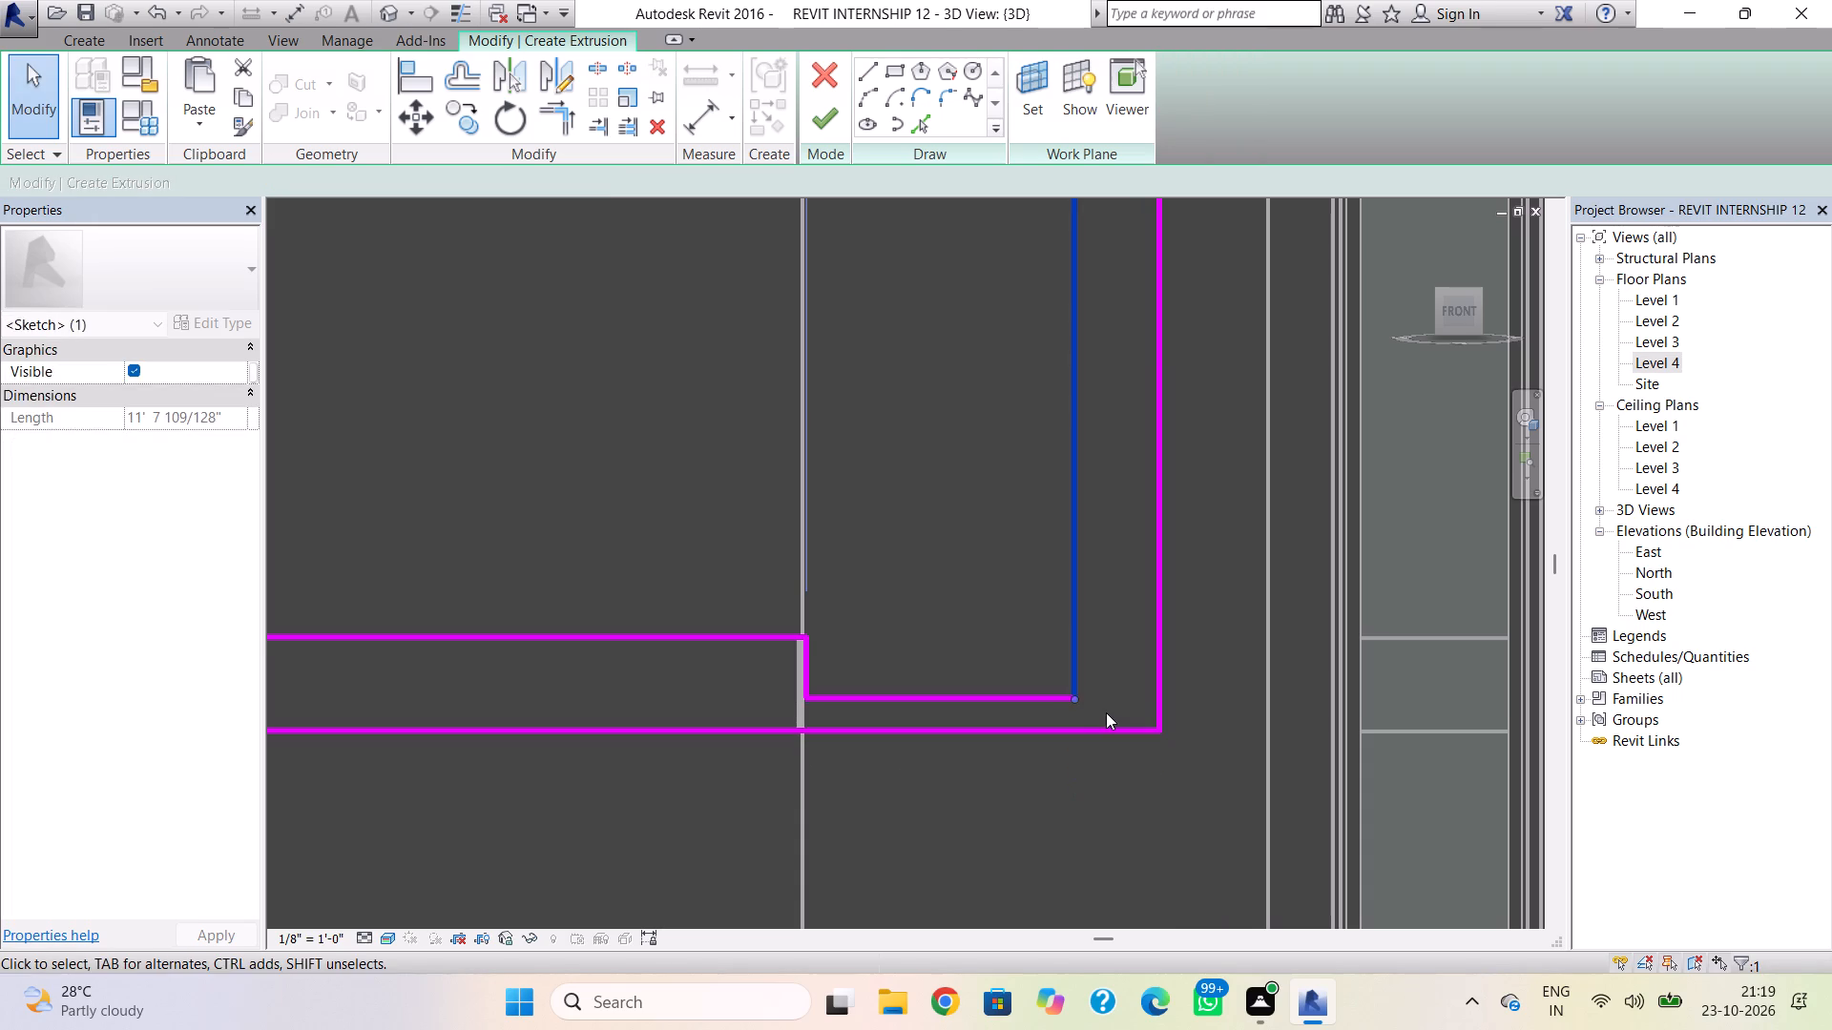
pyautogui.click(1106, 712)
pyautogui.scroll(-4, 1101, 725)
pyautogui.scroll(-4, 1030, 760)
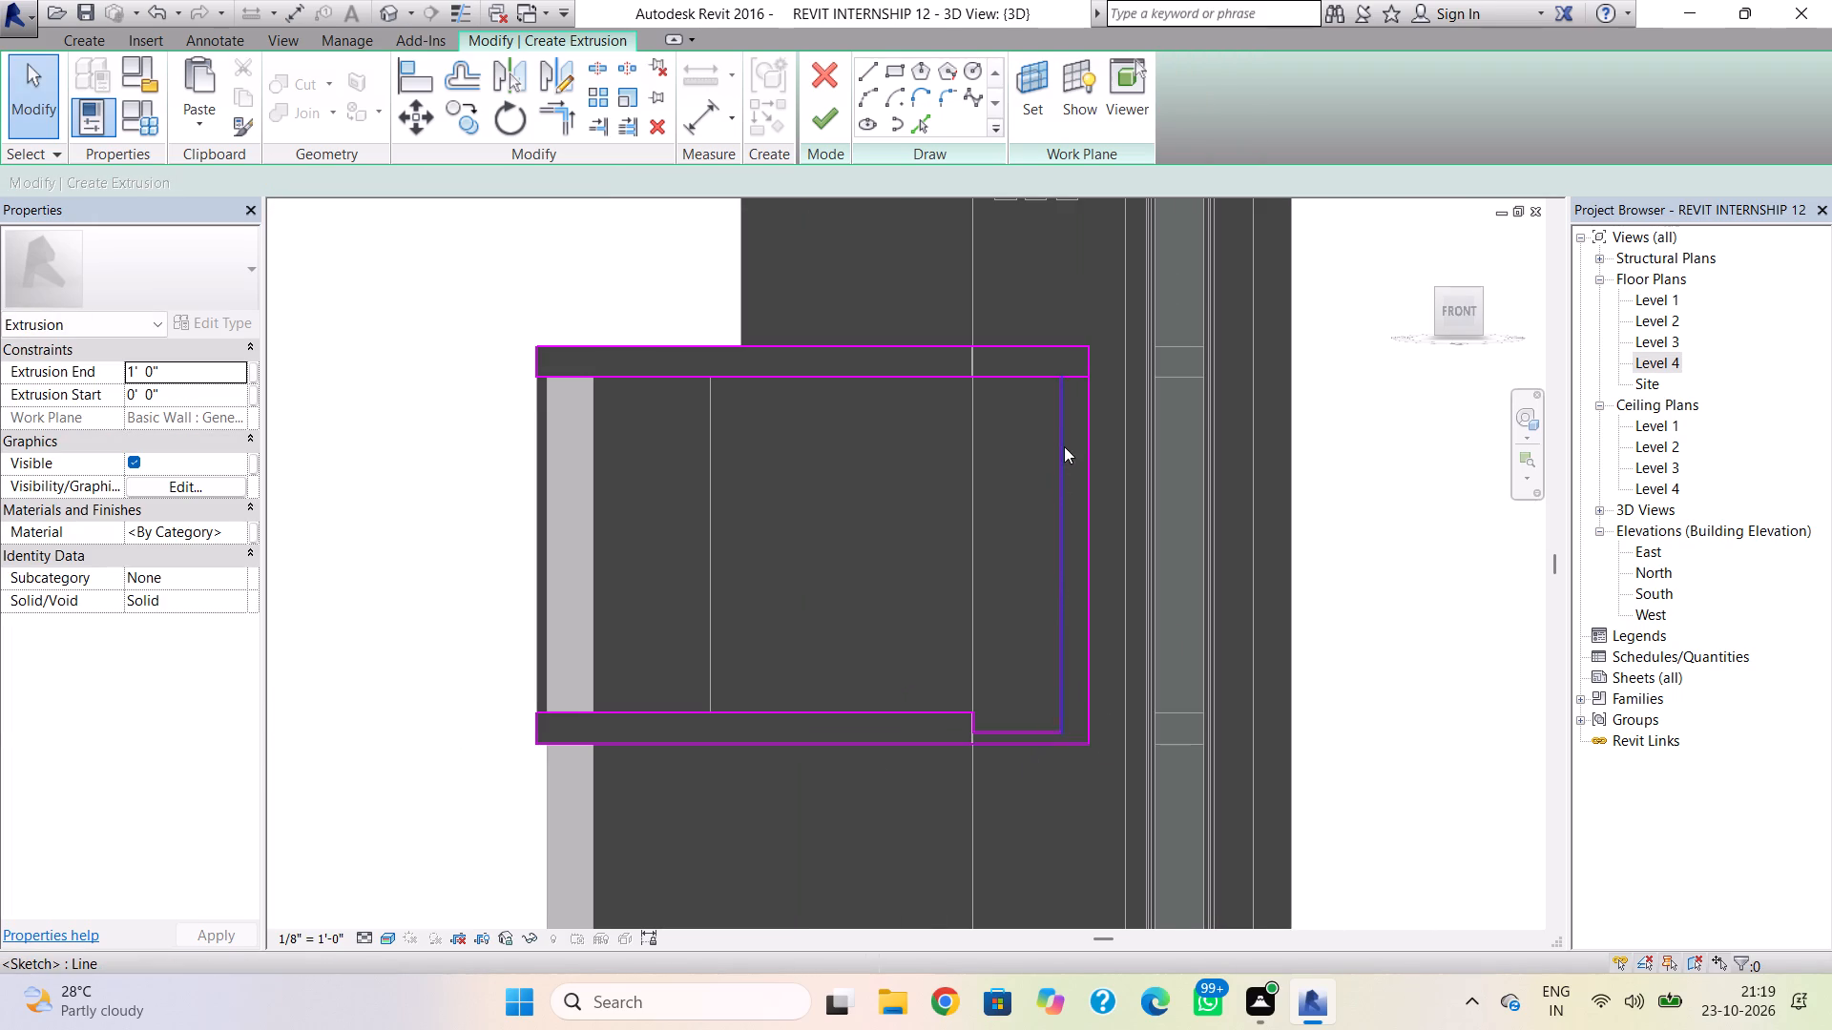
# Remove the short line across the leg's top, shorten the upper band's lower edge to the leg's inner line, and finish the 1' 0" extrusion.
pyautogui.moveTo(1077, 456); pyautogui.dragTo(1082, 681, button='middle')
pyautogui.scroll(3, 1087, 595)
pyautogui.click(1078, 602)
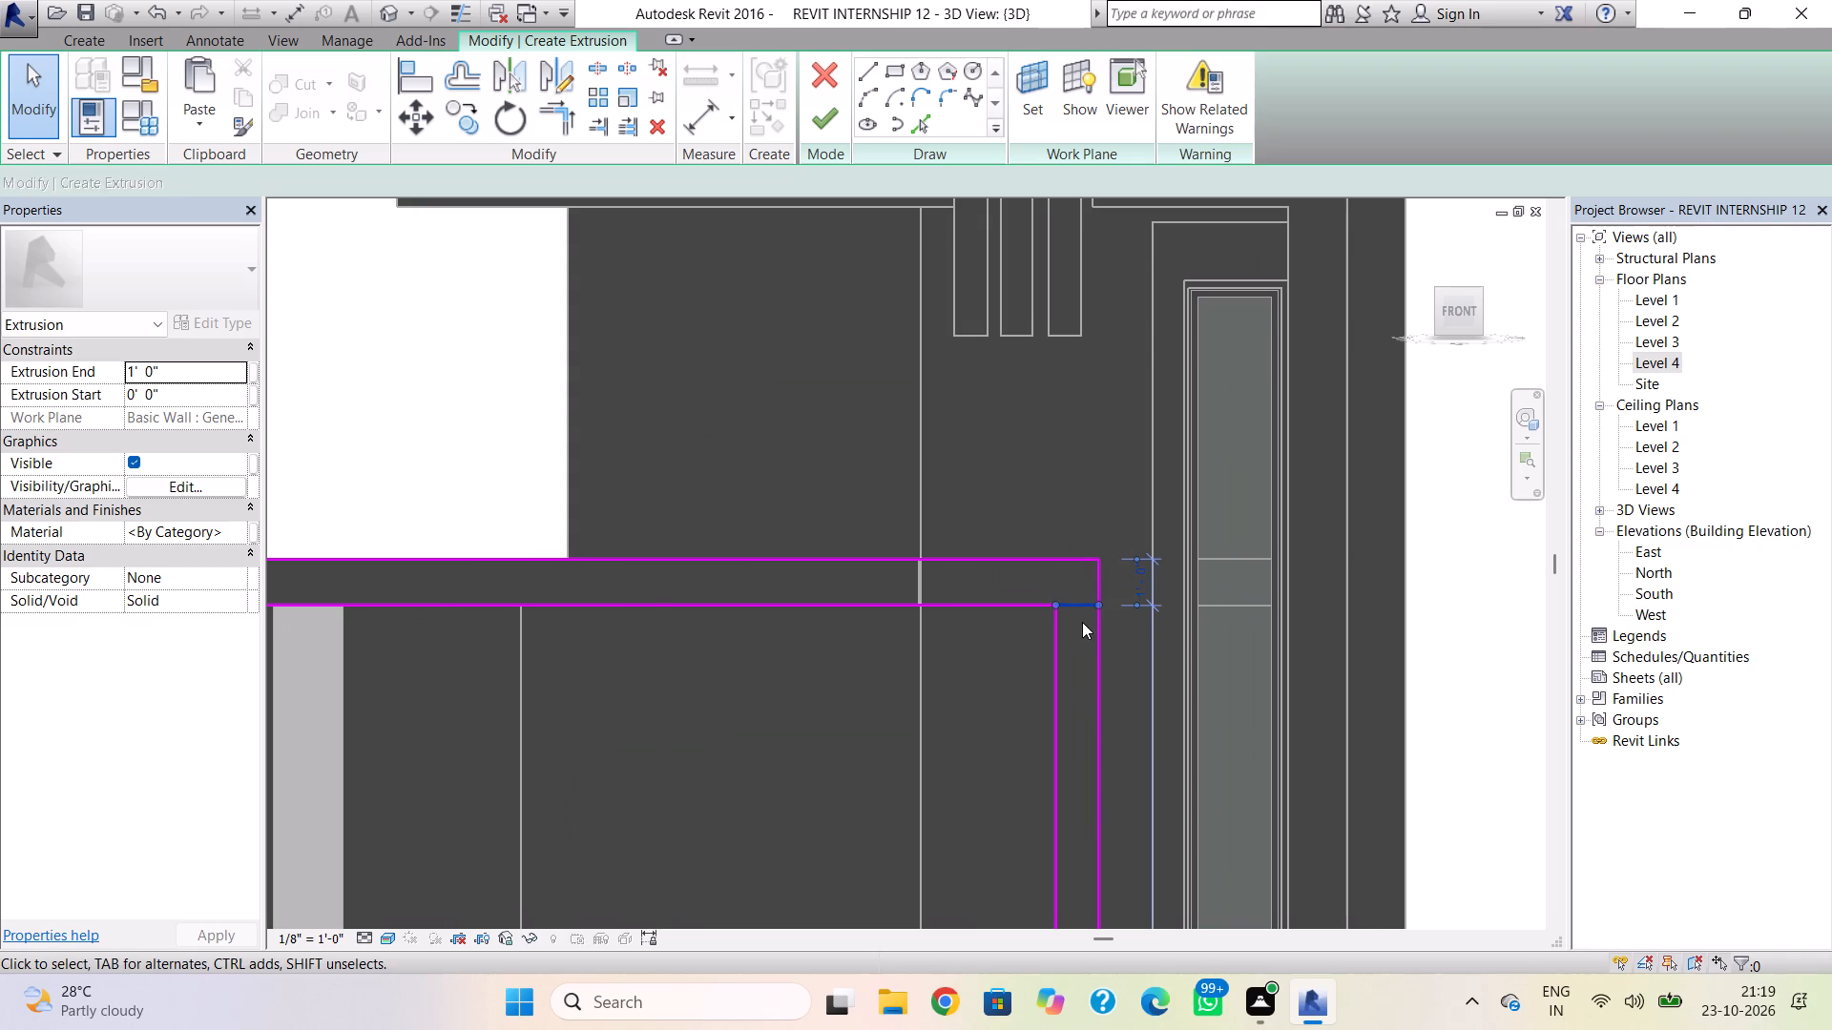
pyautogui.press('Delete')
pyautogui.click(1074, 606)
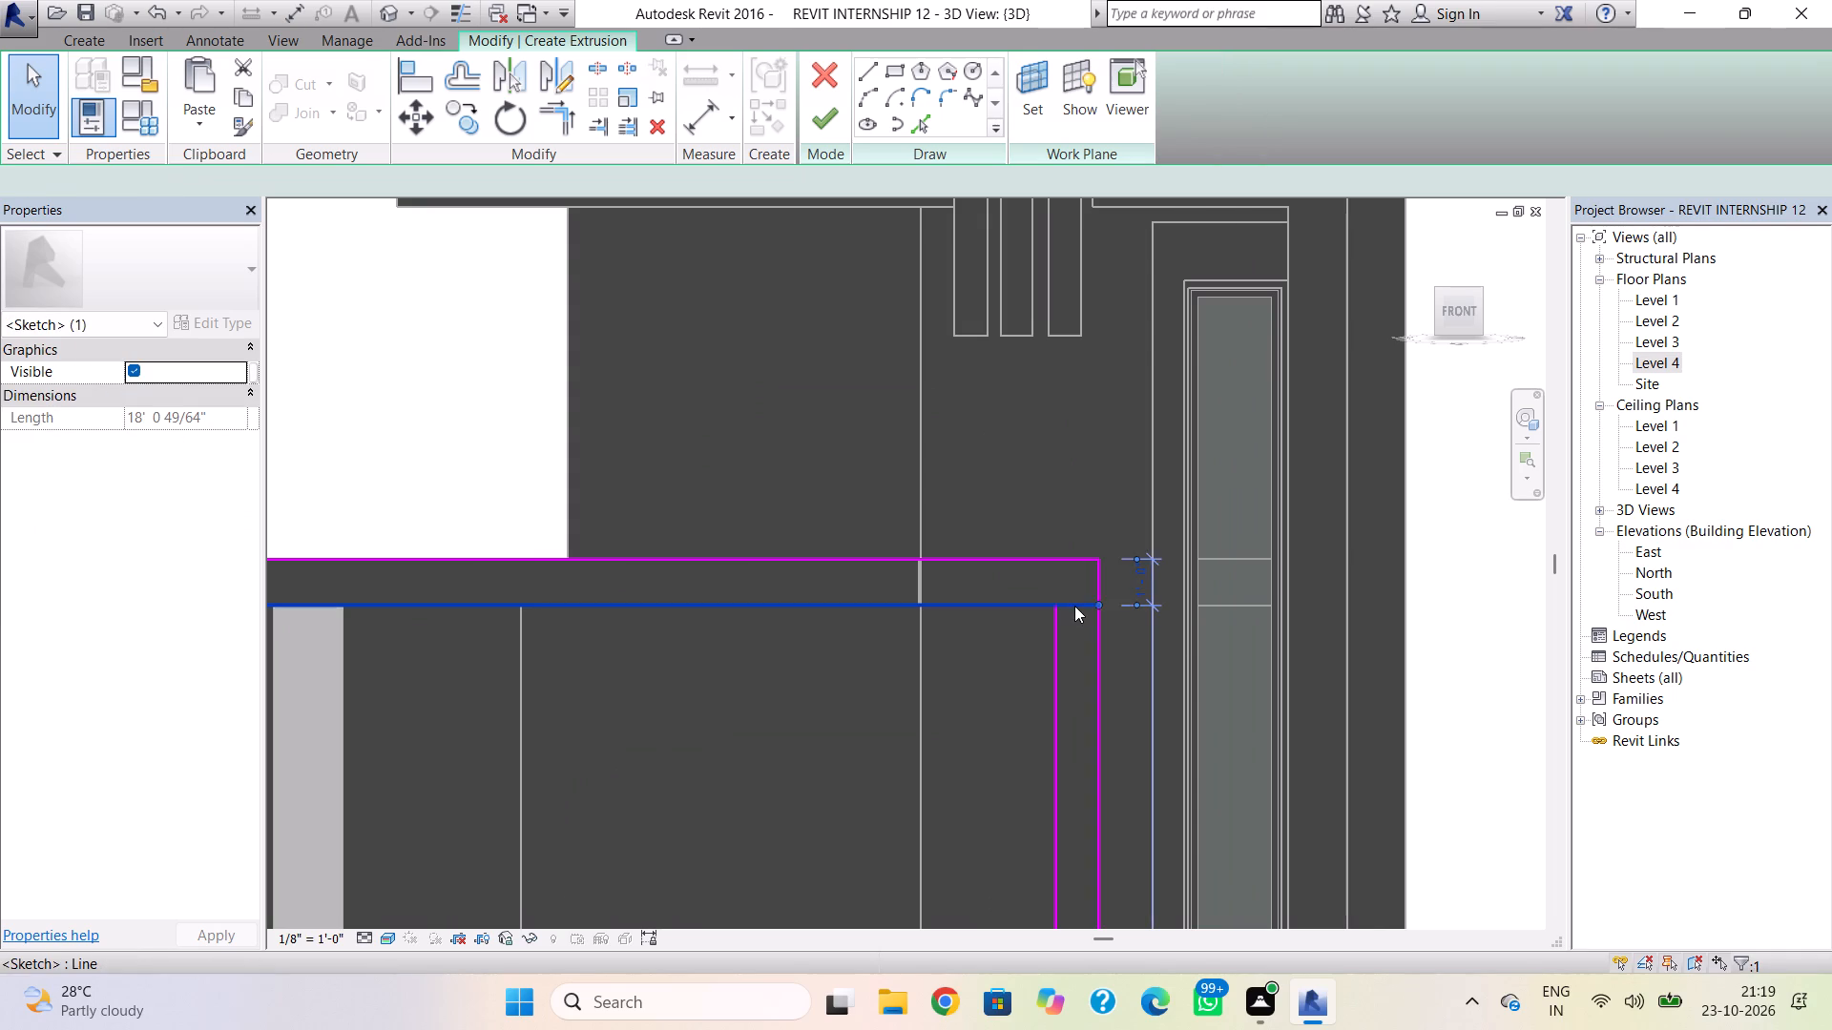
pyautogui.moveTo(1098, 602); pyautogui.dragTo(1059, 604)
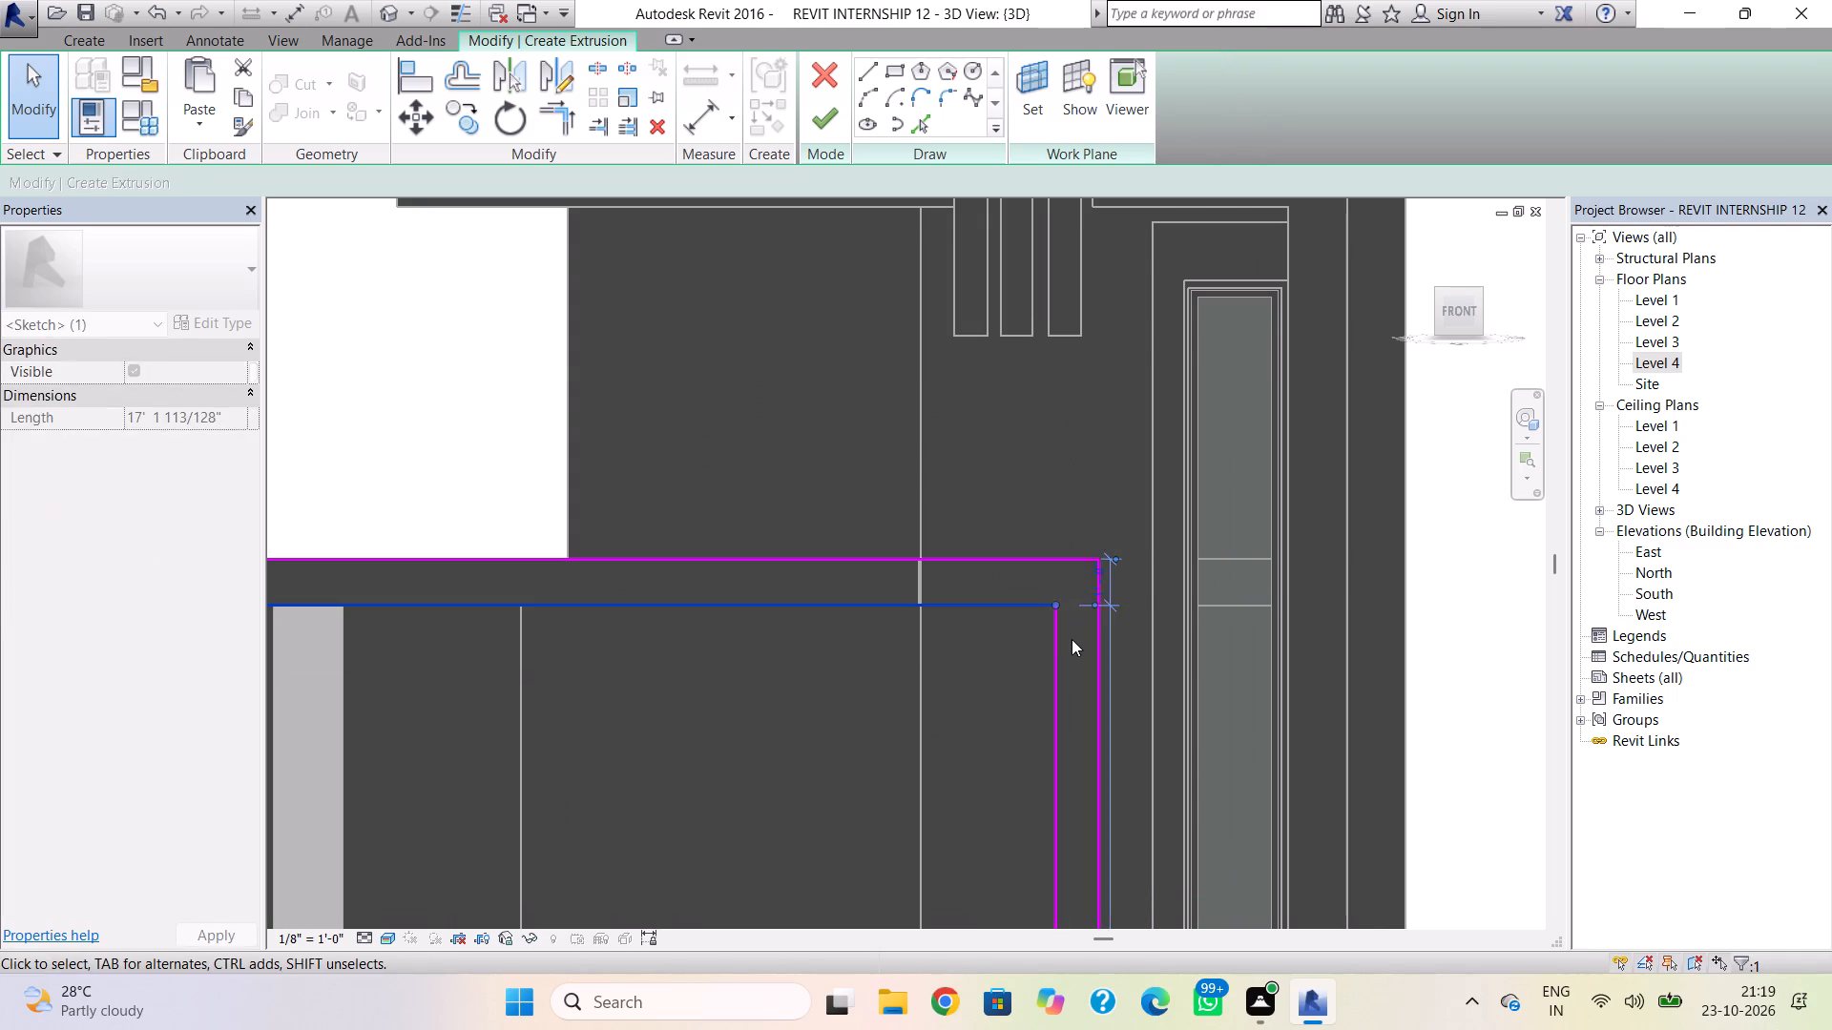
pyautogui.click(1072, 639)
pyautogui.scroll(-3, 1049, 714)
pyautogui.moveTo(1049, 714); pyautogui.dragTo(1098, 653, button='middle')
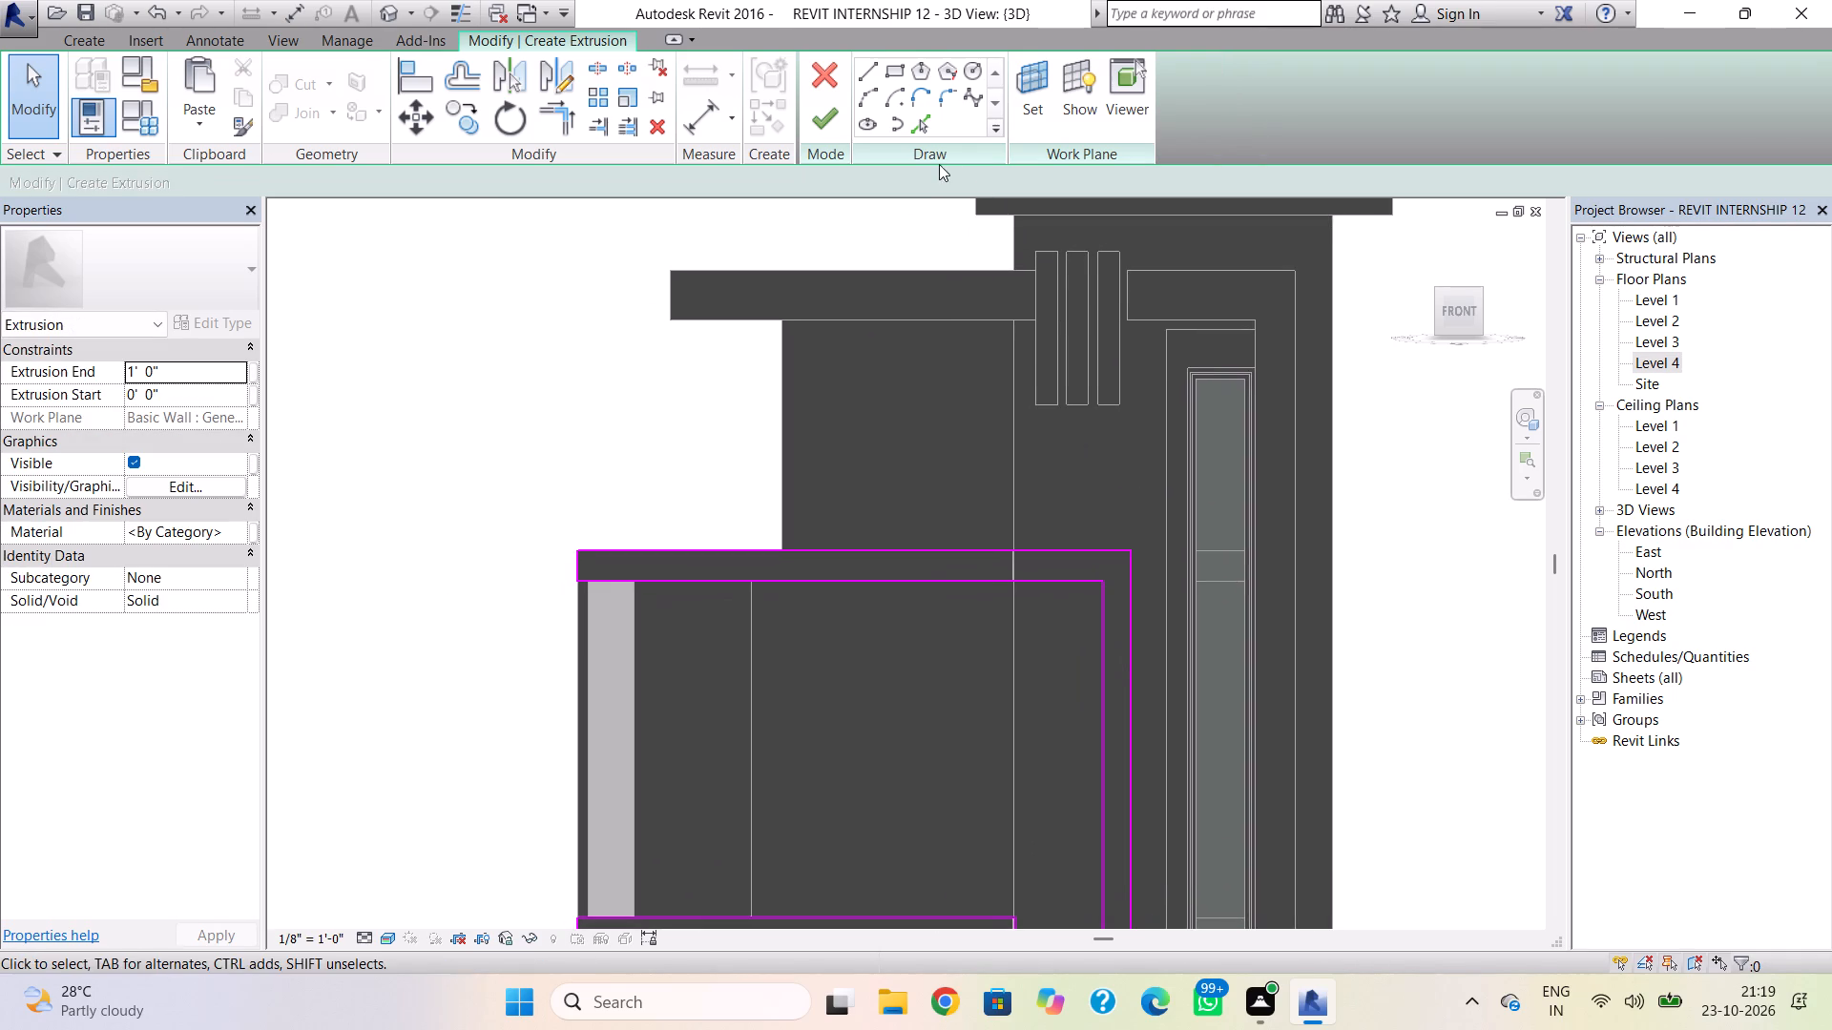
pyautogui.click(812, 99)
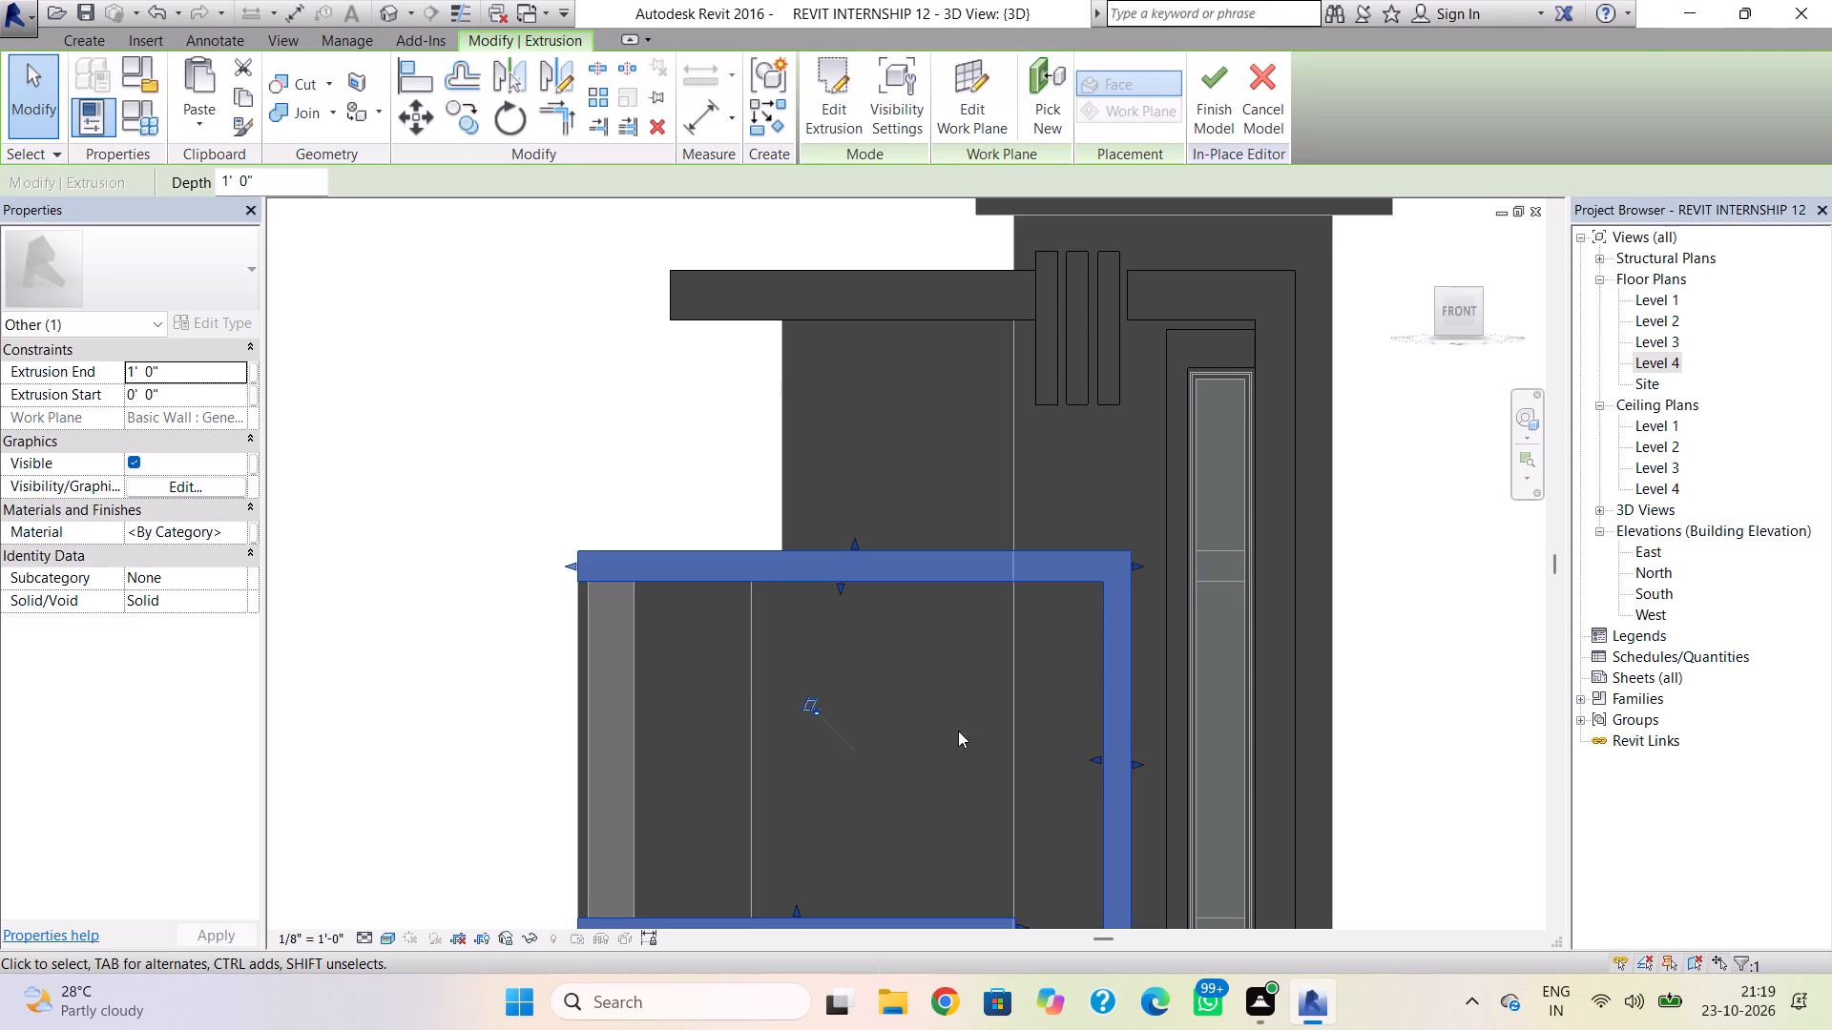
# Set the work plane by picking the outer side face of the flat roof slab above the balcony.
pyautogui.keyDown('shift'); pyautogui.moveTo(858, 763); pyautogui.dragTo(1091, 840, button='right'); pyautogui.keyUp('shift')
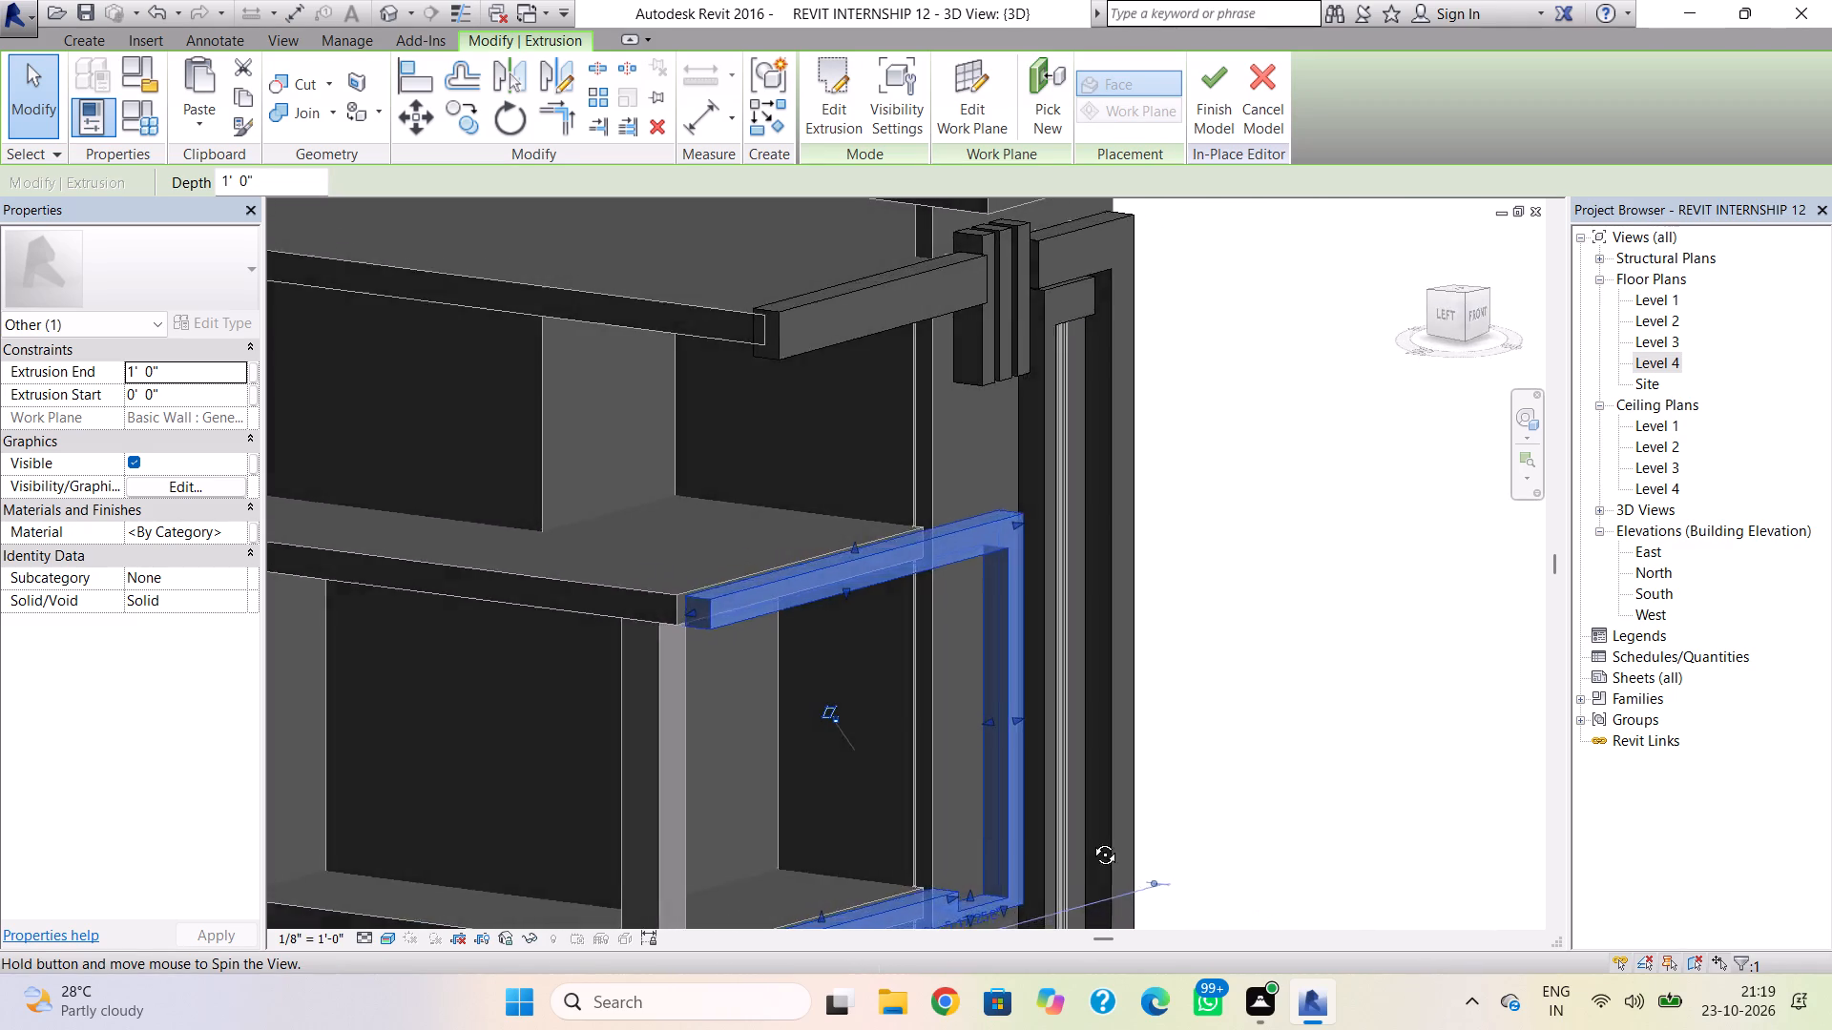
pyautogui.keyDown('shift'); pyautogui.moveTo(1091, 840); pyautogui.dragTo(1155, 852, button='right'); pyautogui.keyUp('shift')
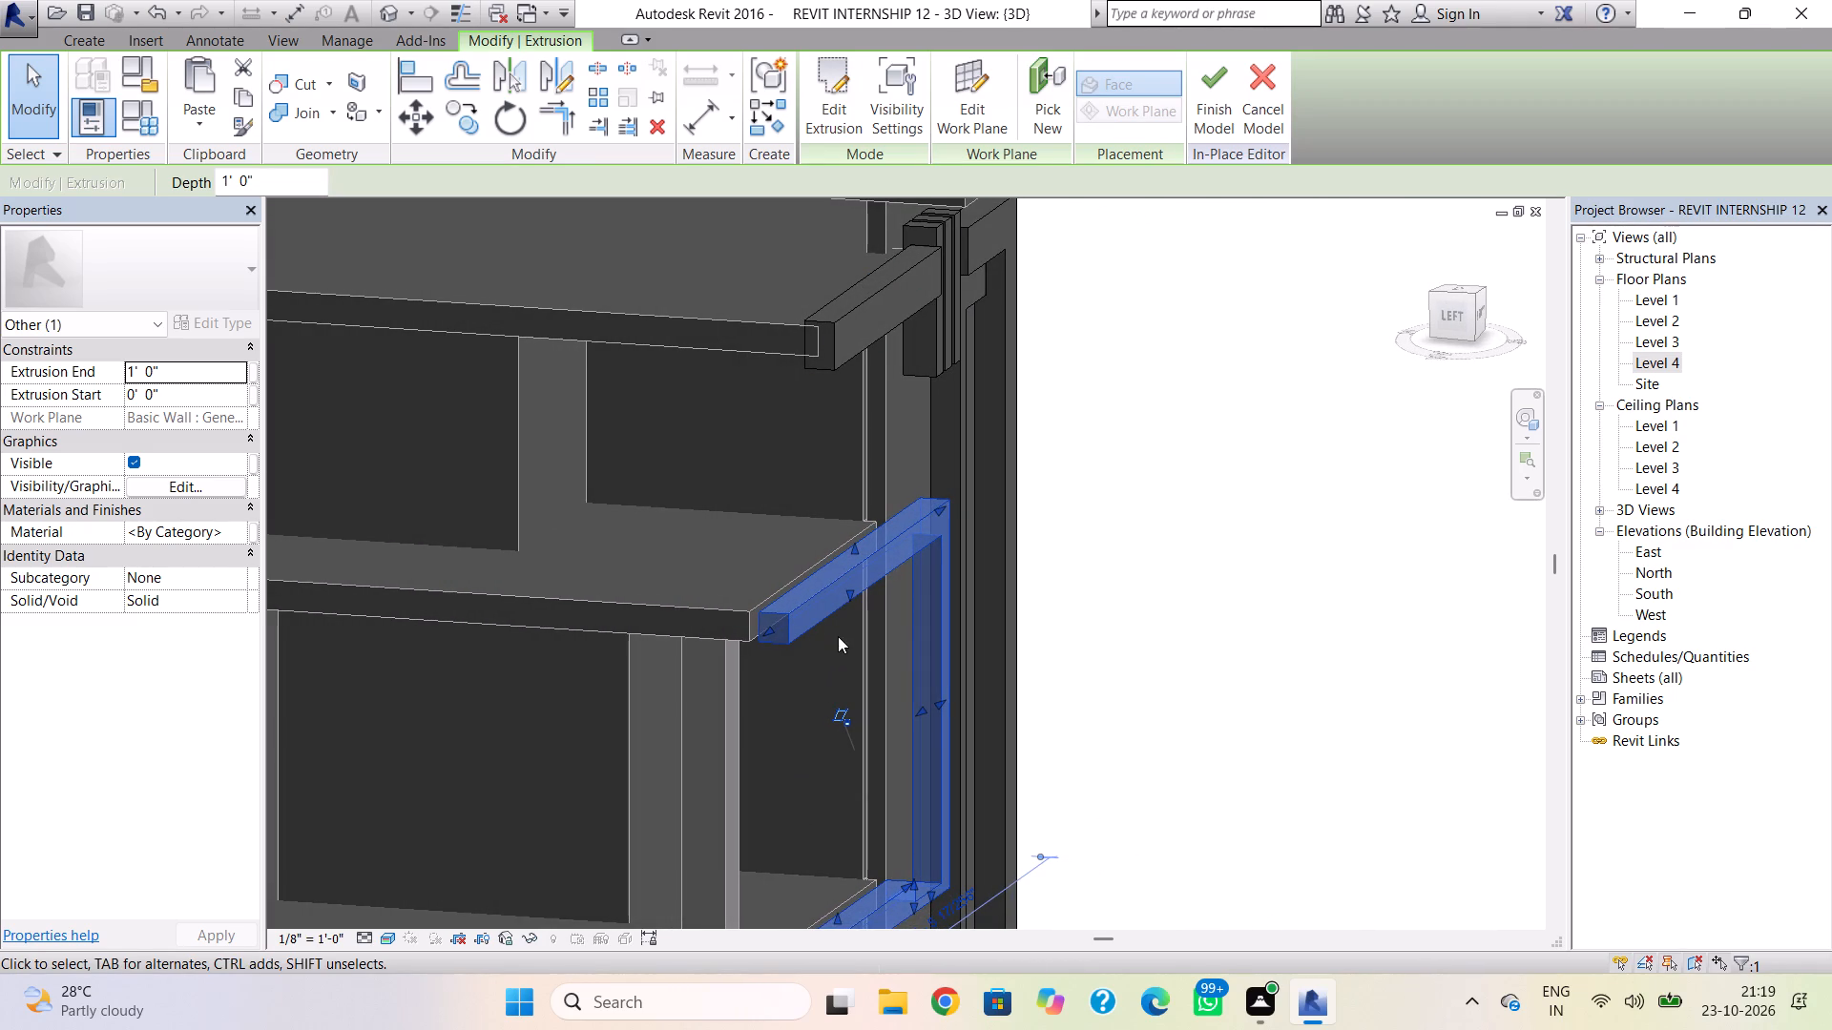
pyautogui.keyDown('shift'); pyautogui.moveTo(851, 682); pyautogui.dragTo(884, 782, button='right'); pyautogui.keyUp('shift')
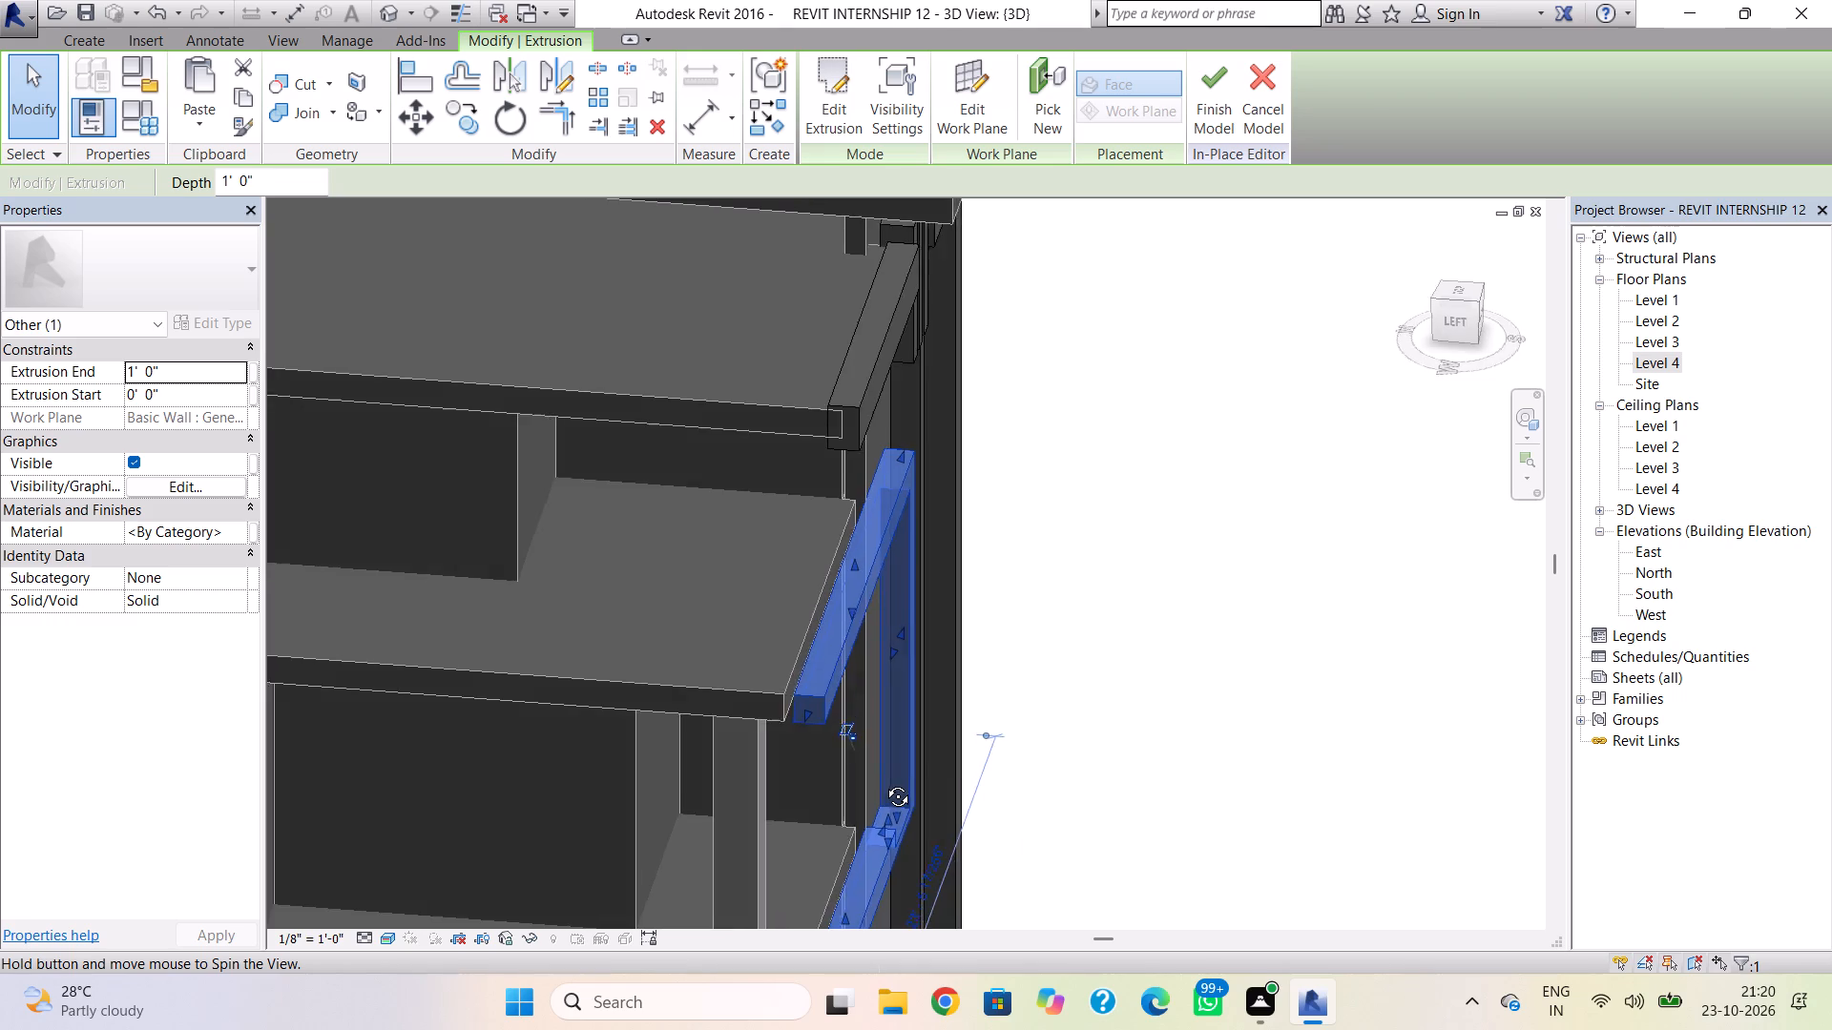
pyautogui.keyDown('shift'); pyautogui.moveTo(884, 782); pyautogui.dragTo(902, 777, button='right'); pyautogui.keyUp('shift')
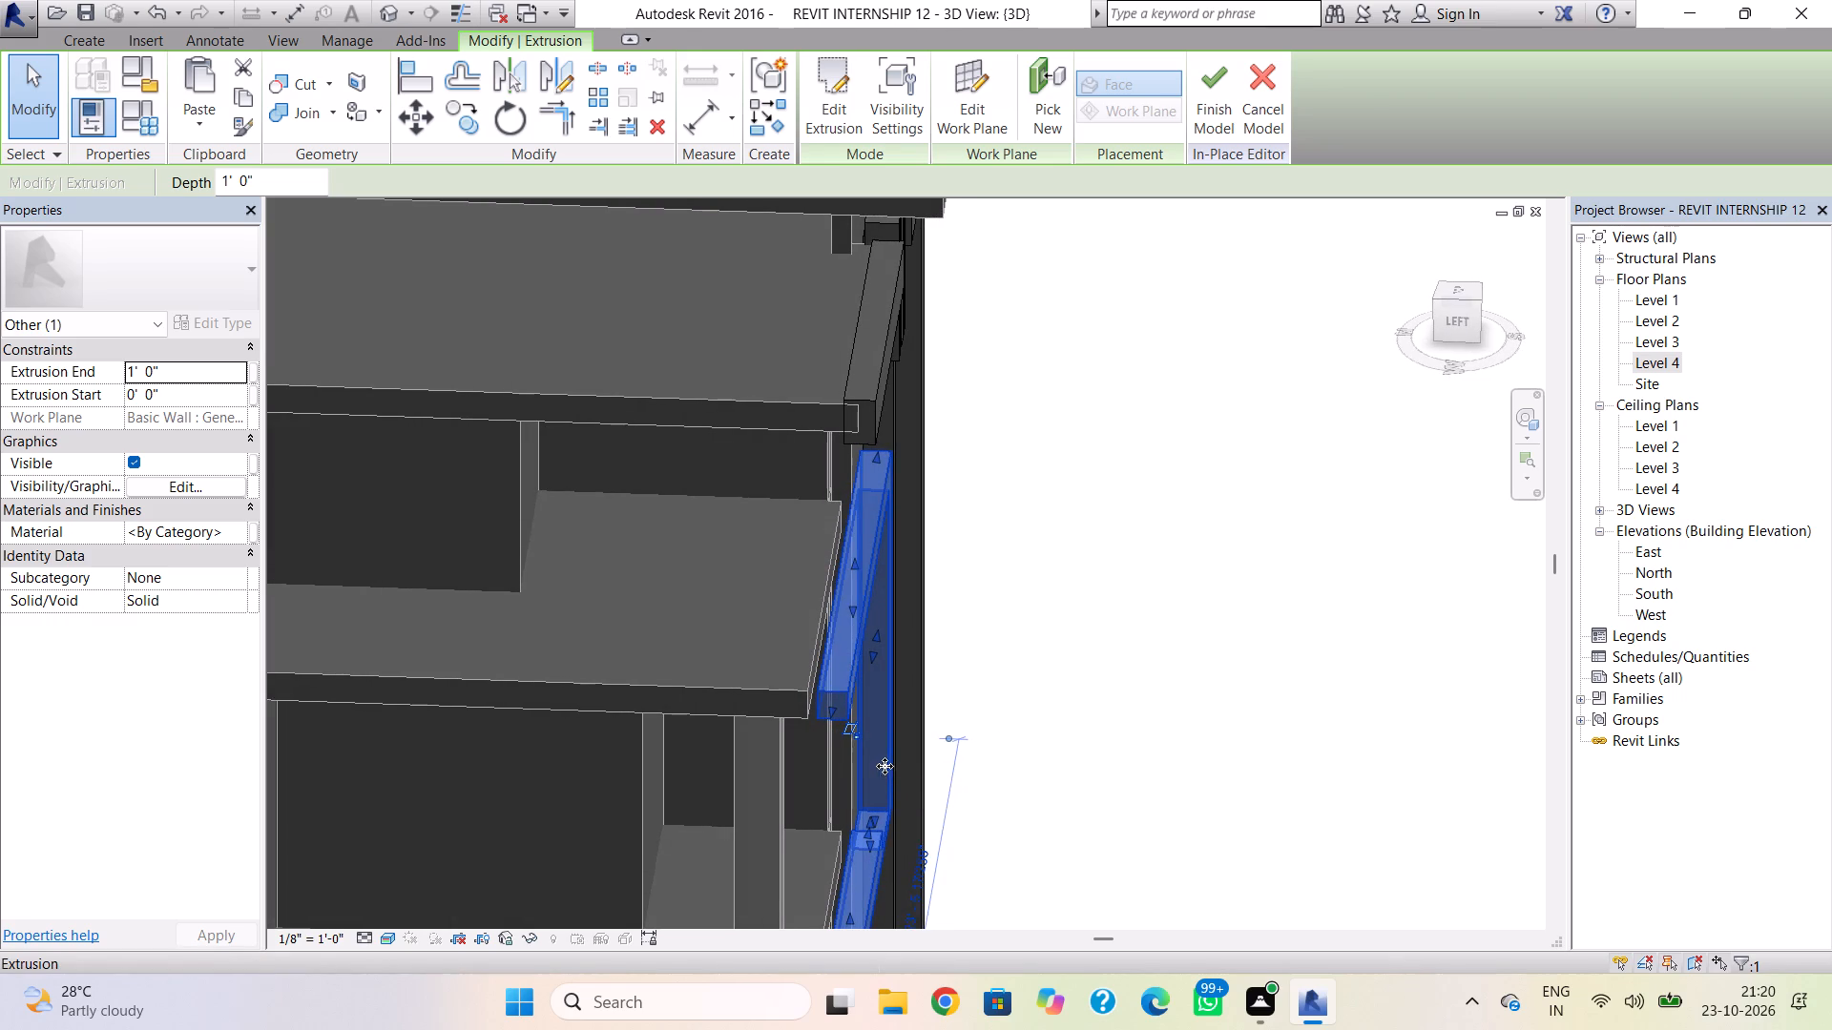
pyautogui.press('Escape')
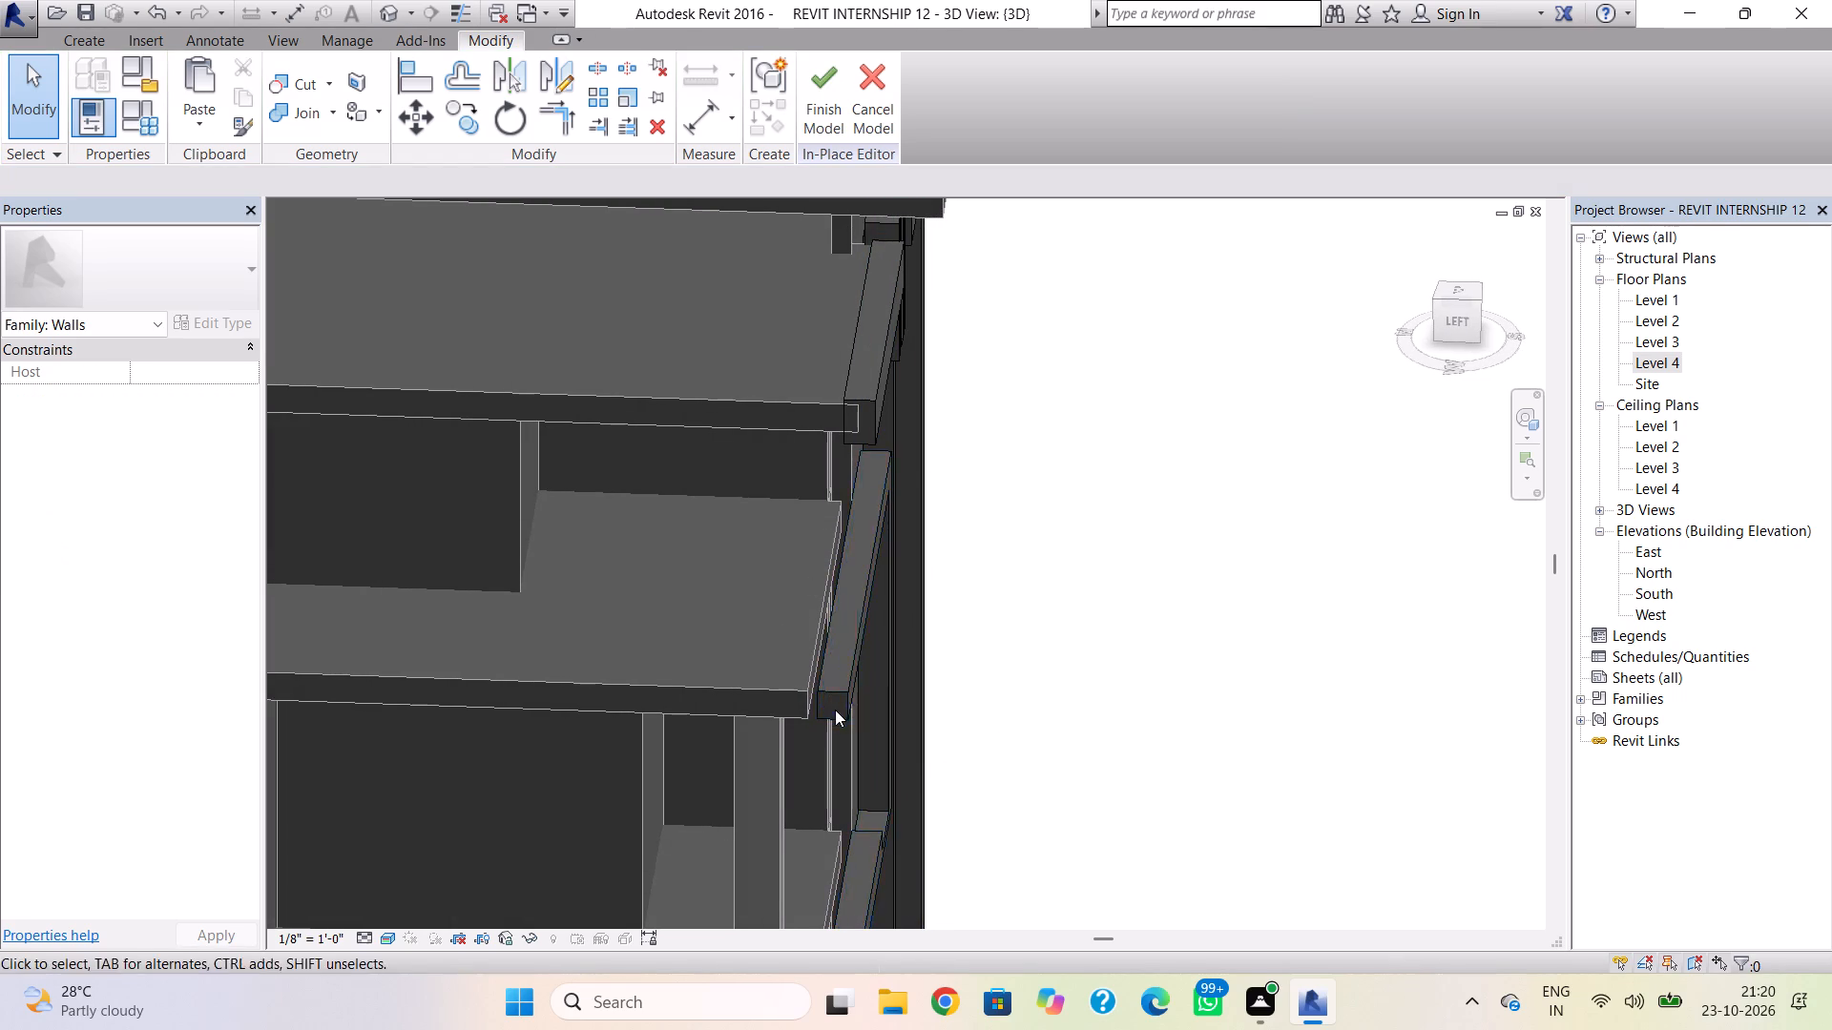
pyautogui.moveTo(837, 715); pyautogui.dragTo(879, 606, button='middle')
pyautogui.click(101, 44)
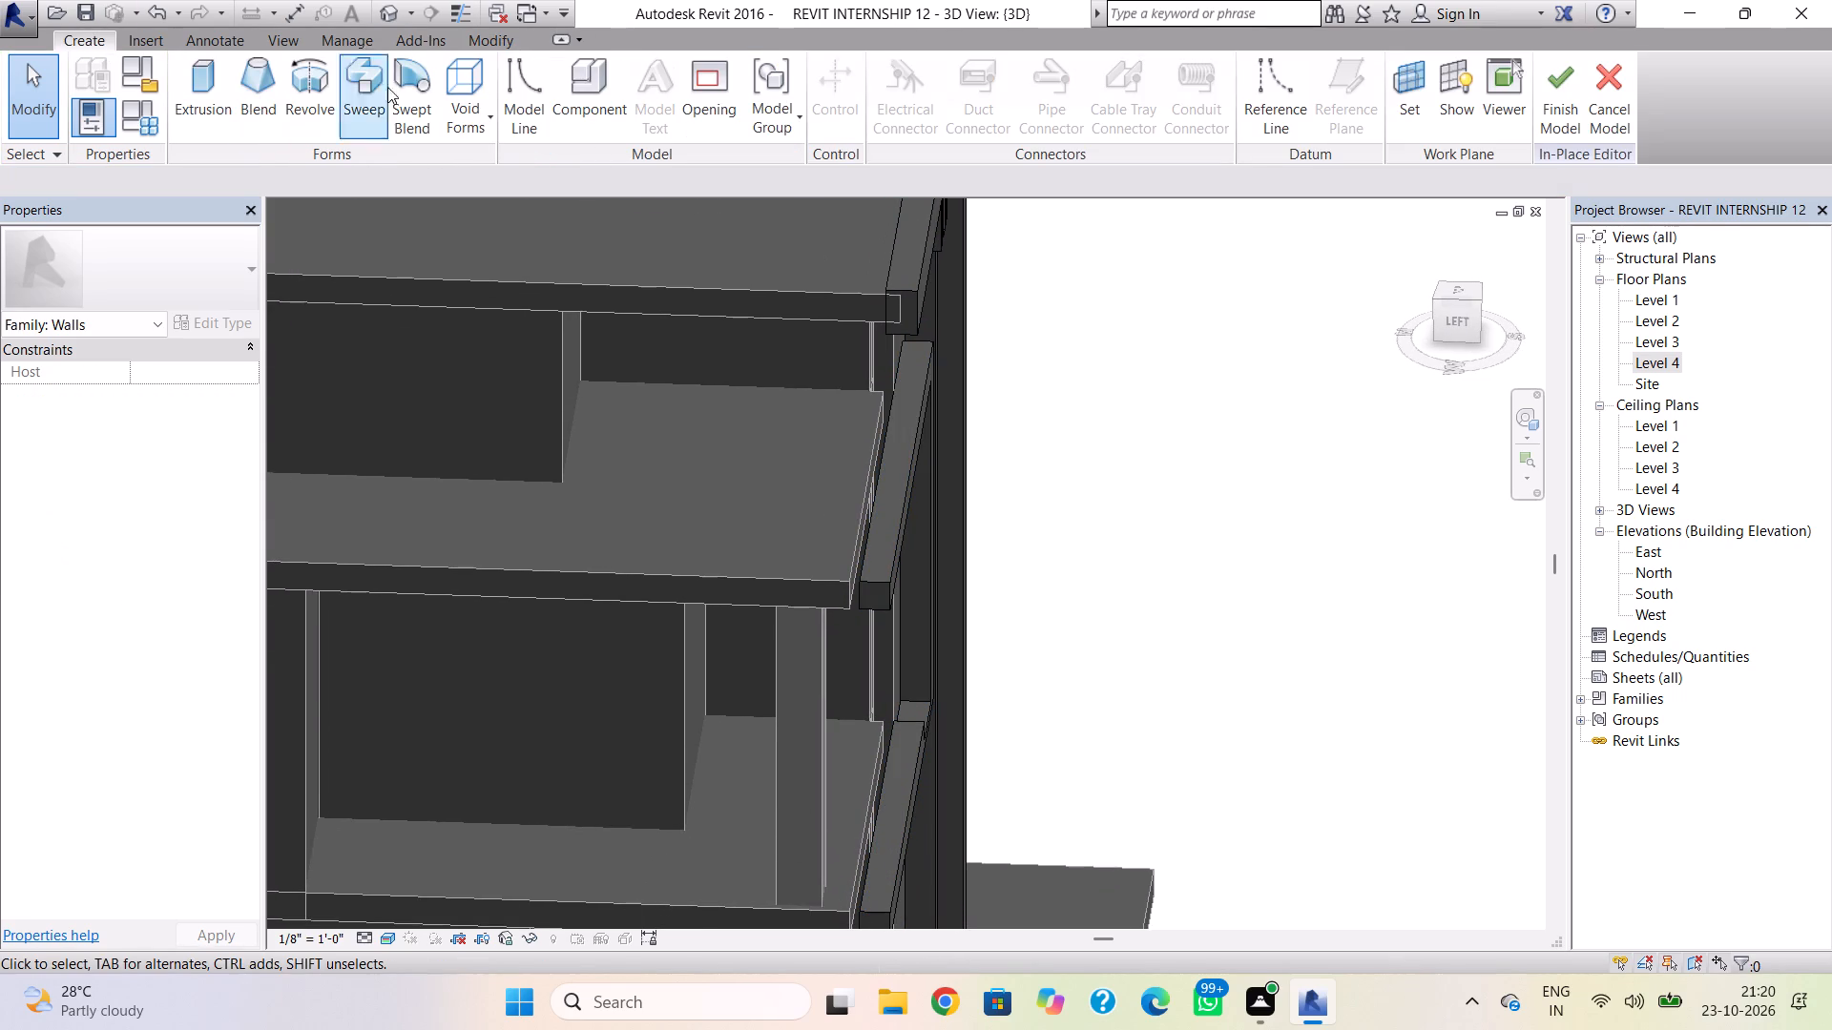
pyautogui.click(1404, 91)
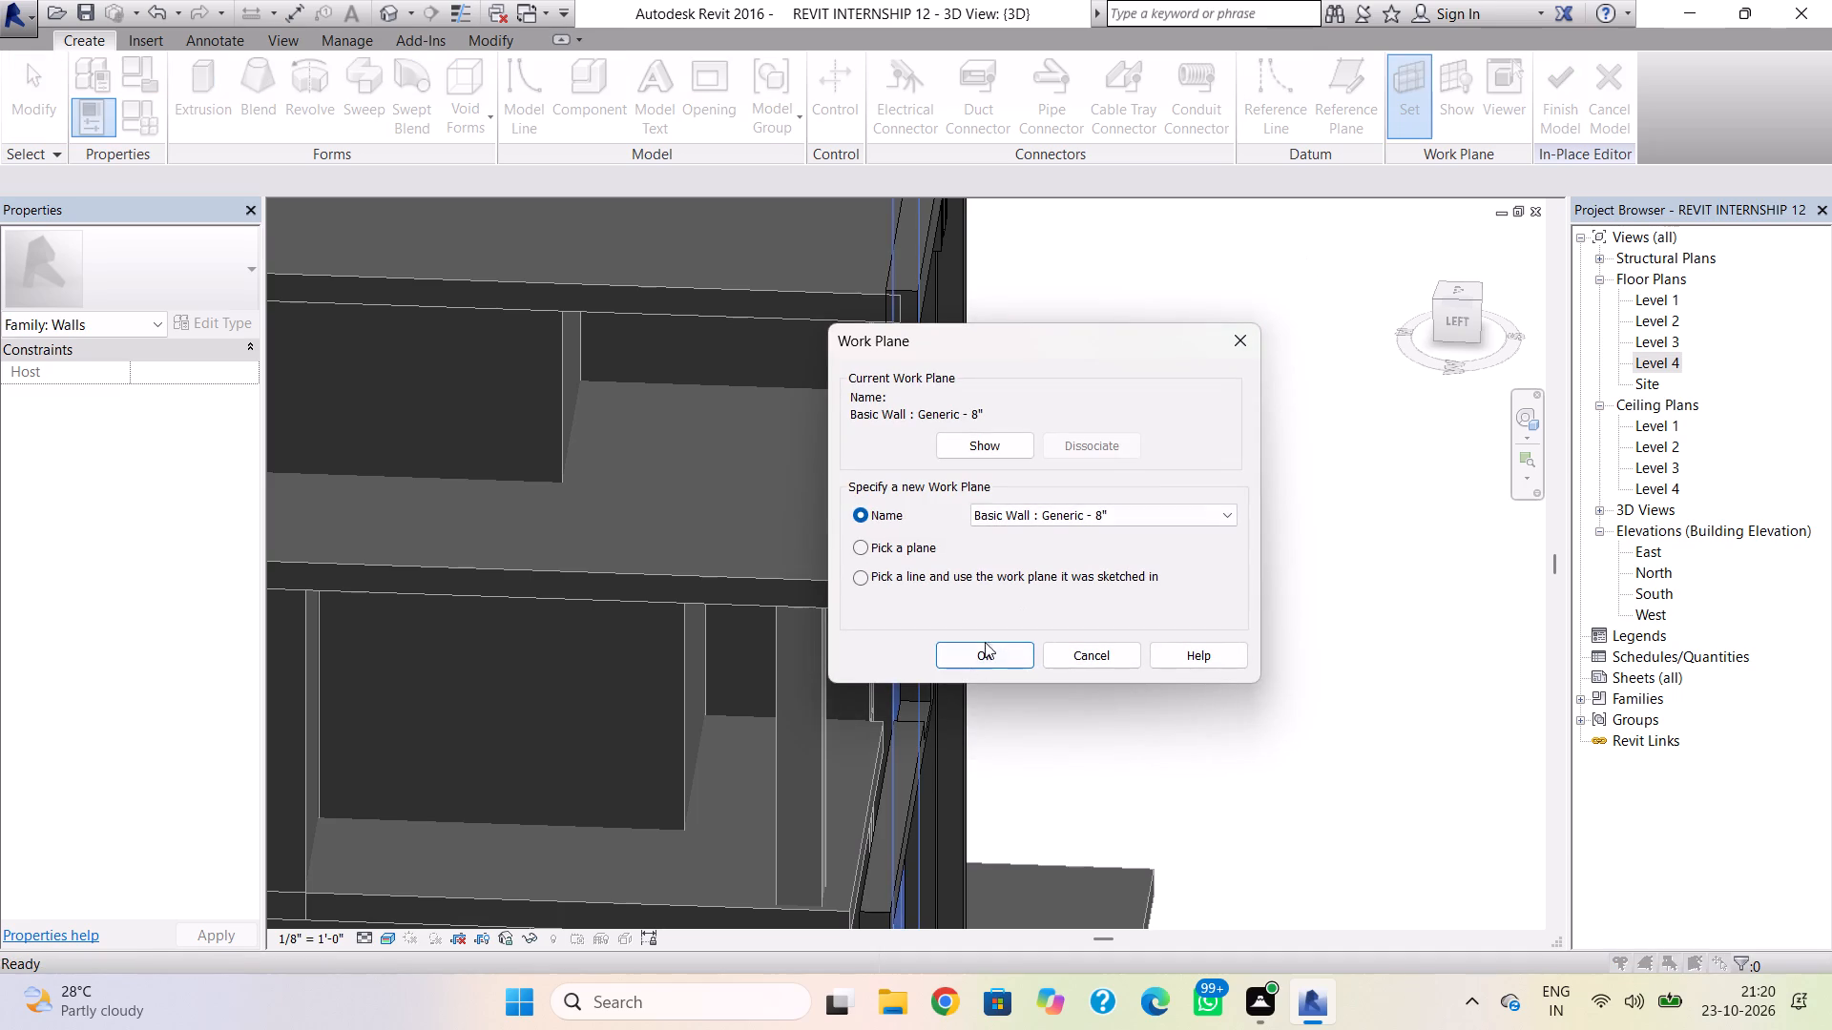
pyautogui.click(859, 543)
pyautogui.click(959, 650)
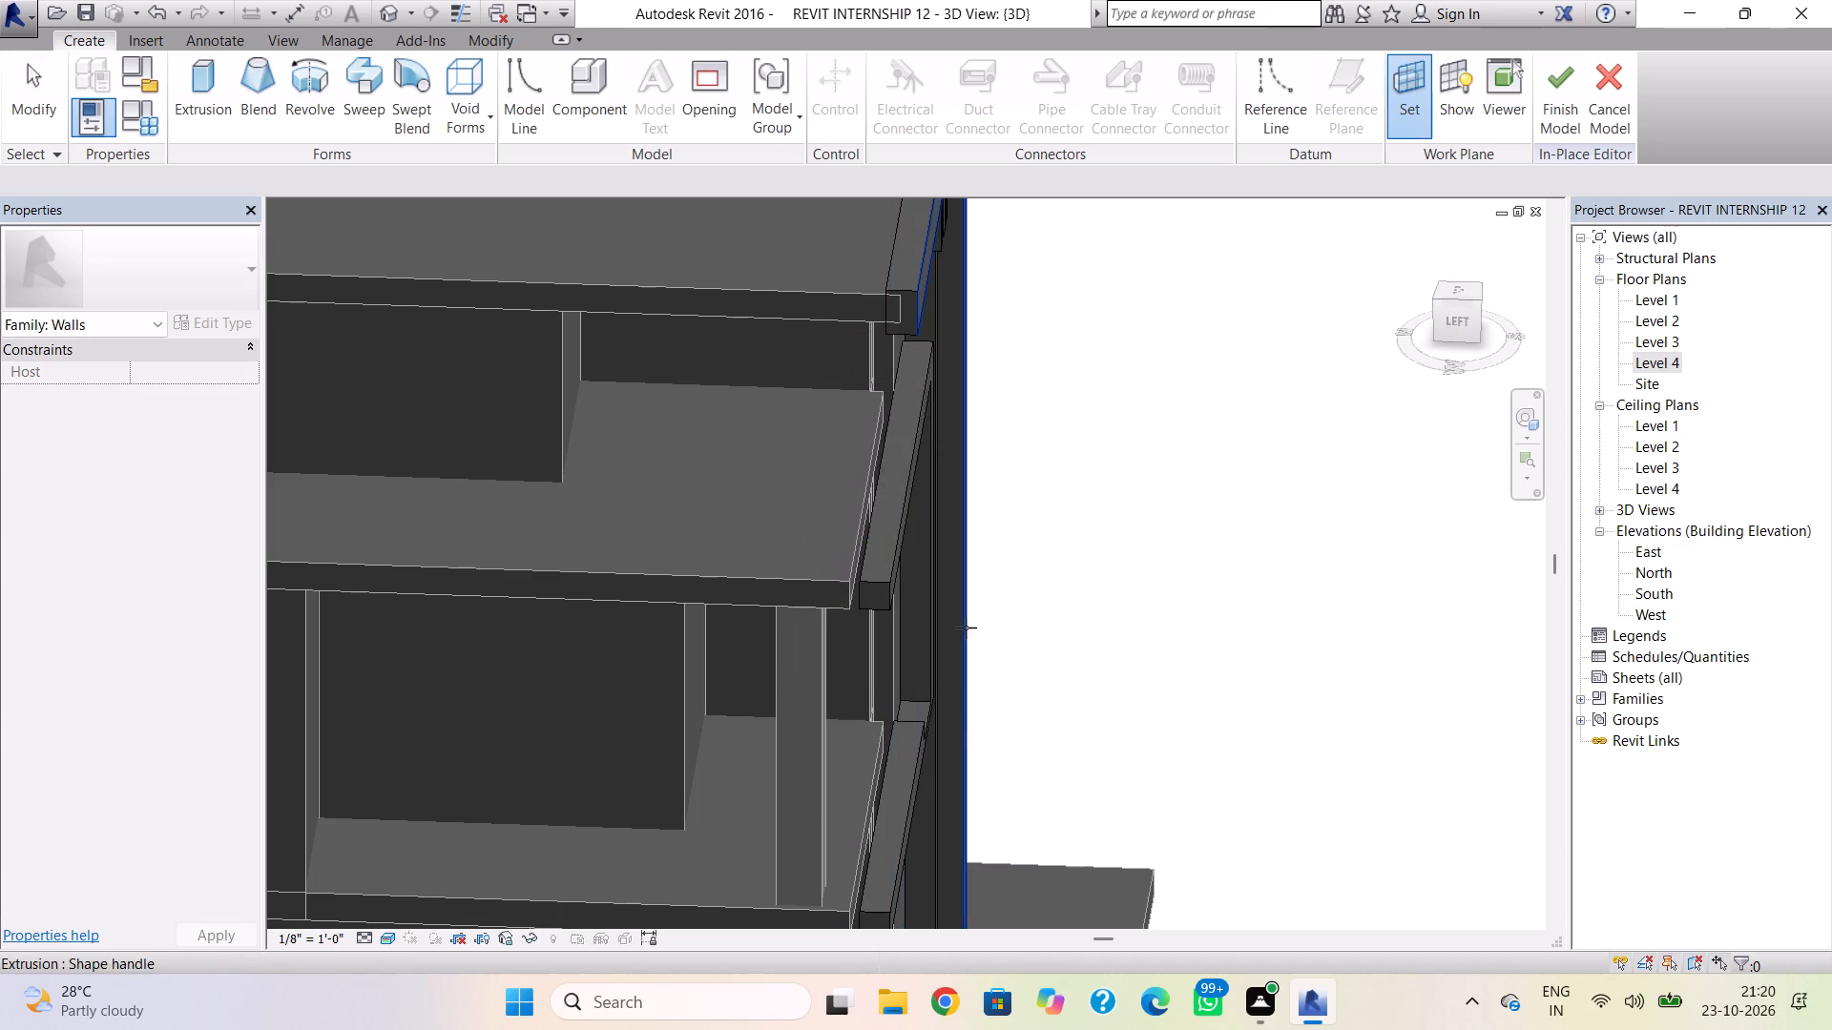
pyautogui.keyDown('shift'); pyautogui.moveTo(761, 659); pyautogui.dragTo(813, 575, button='right'); pyautogui.keyUp('shift')
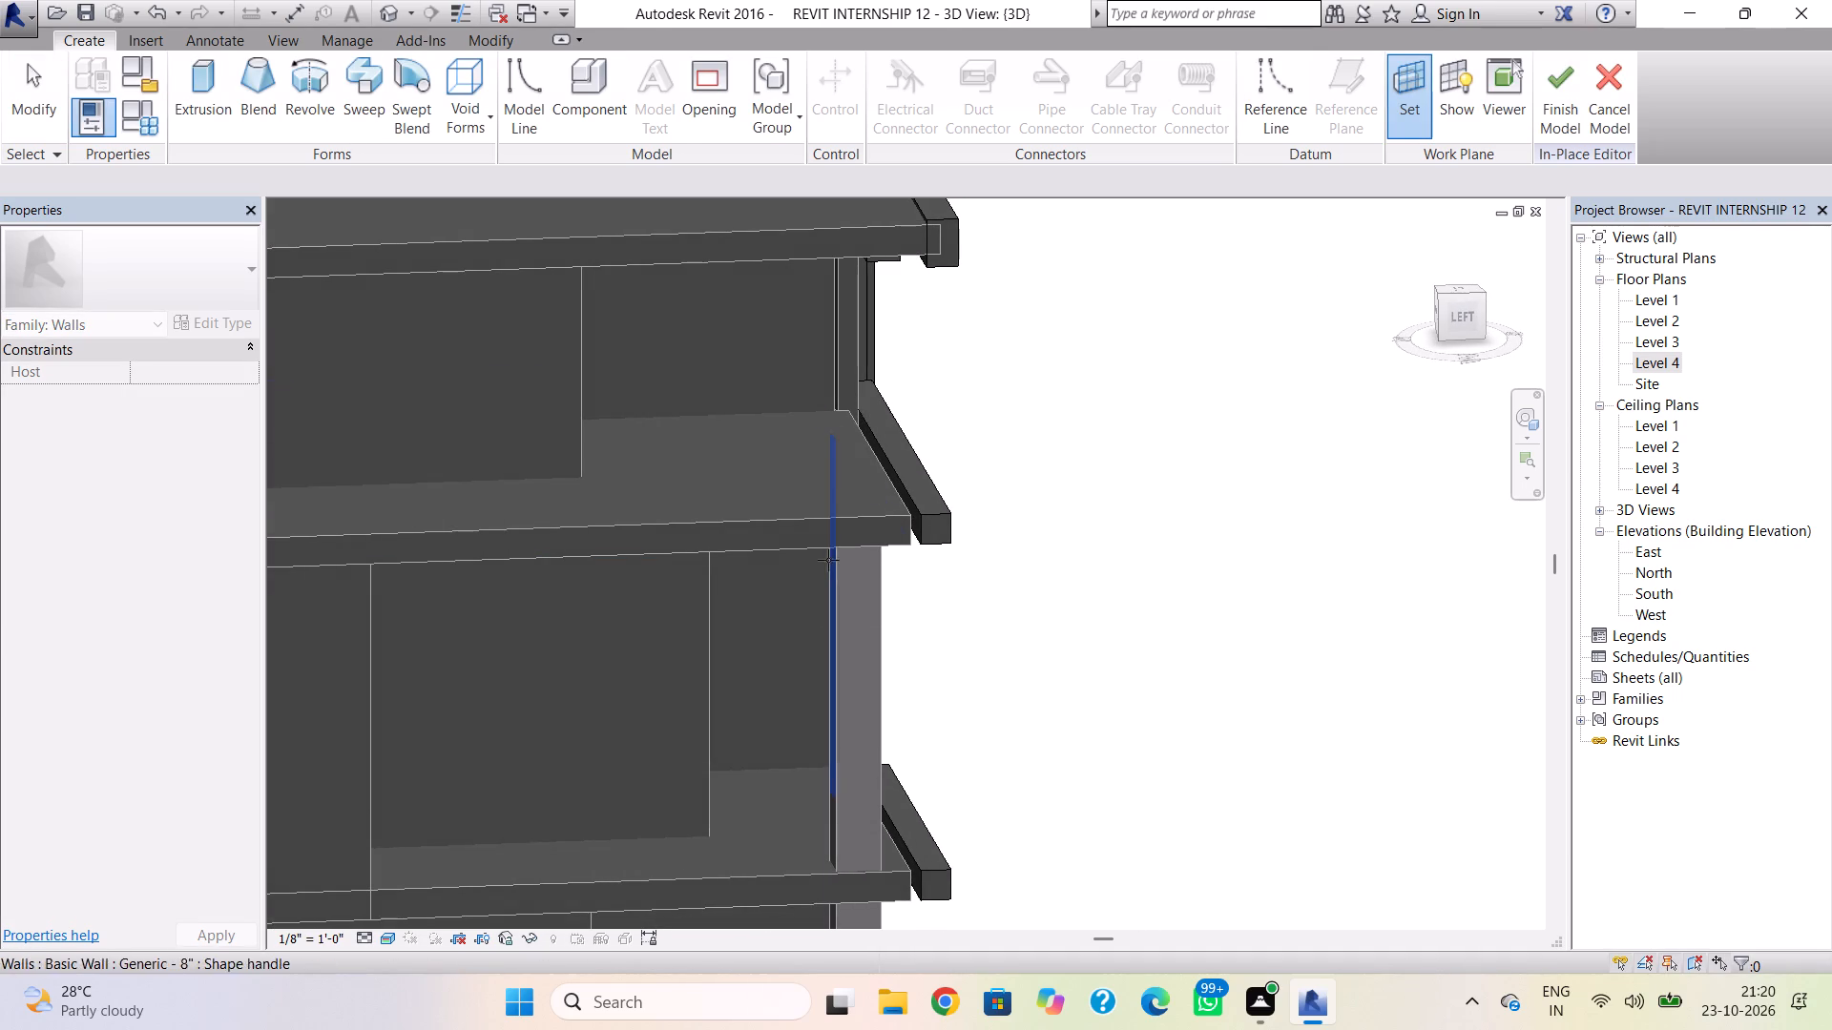
pyautogui.click(839, 539)
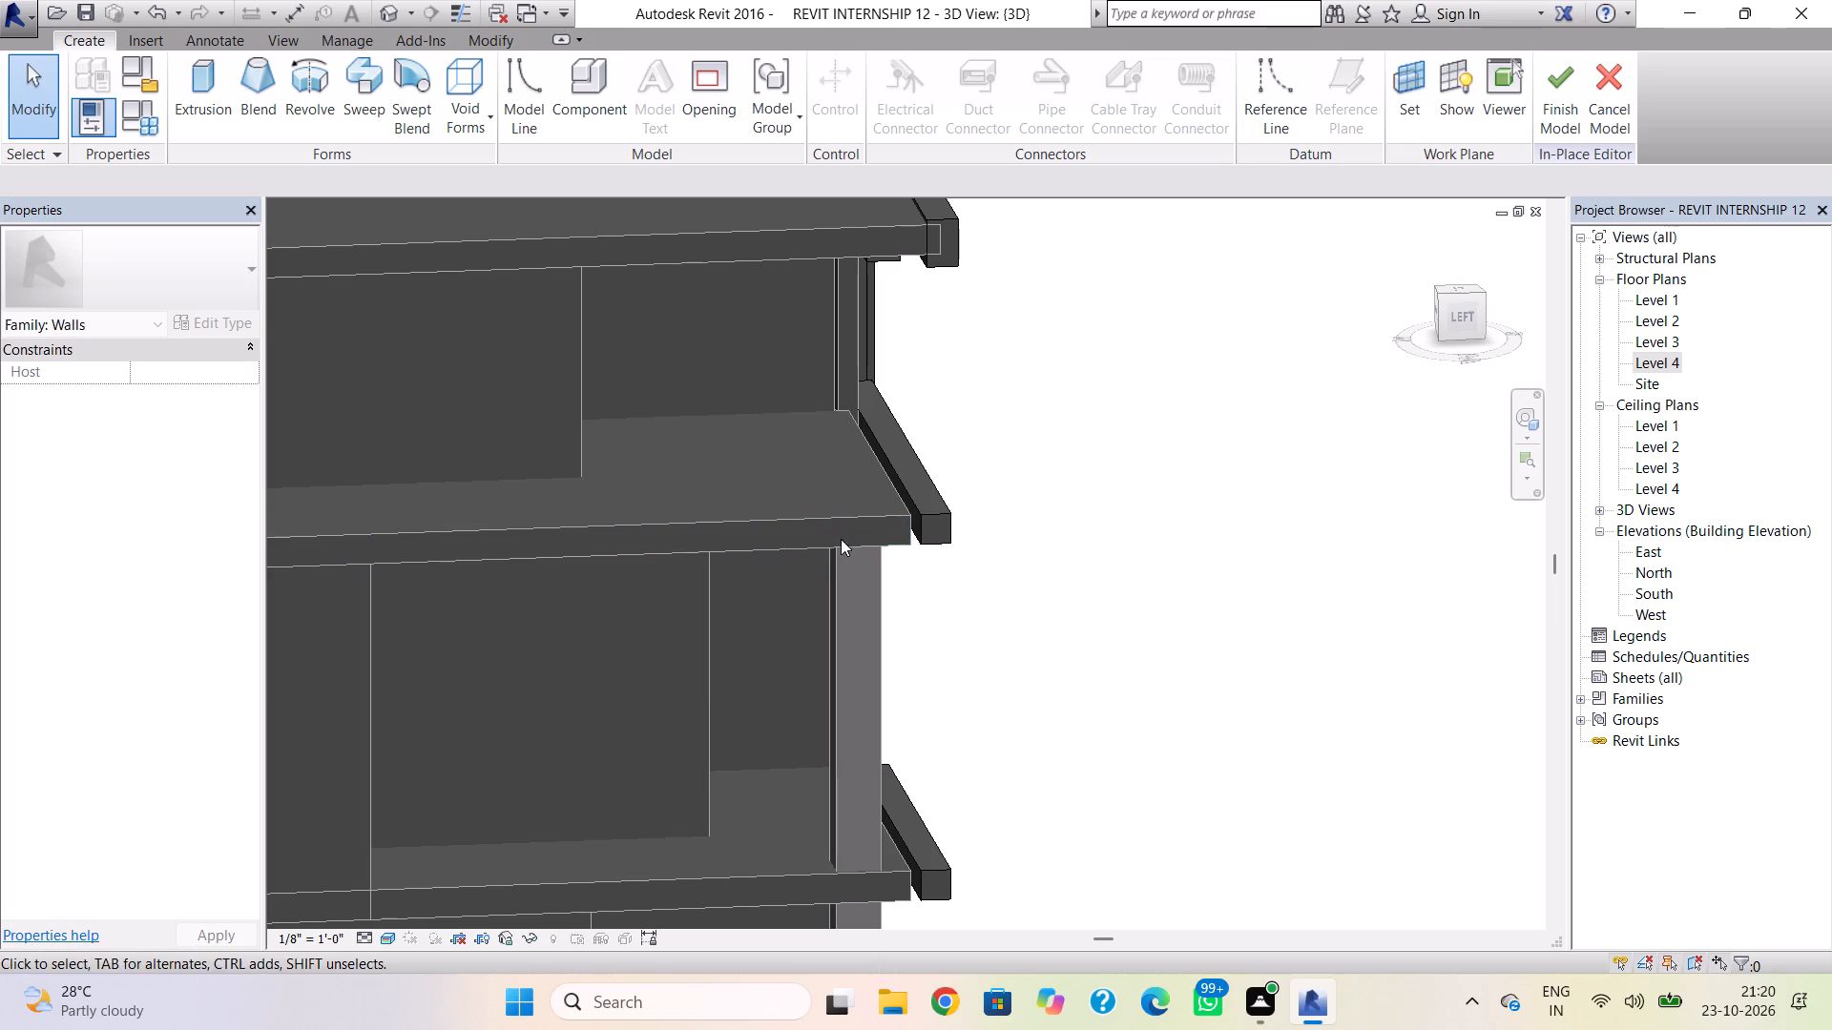
# Sketch a rectangle over the roof slab's full side edge, continuing to the front frame's outer face, and extrude it 1' 0".
pyautogui.click(207, 99)
pyautogui.click(1468, 326)
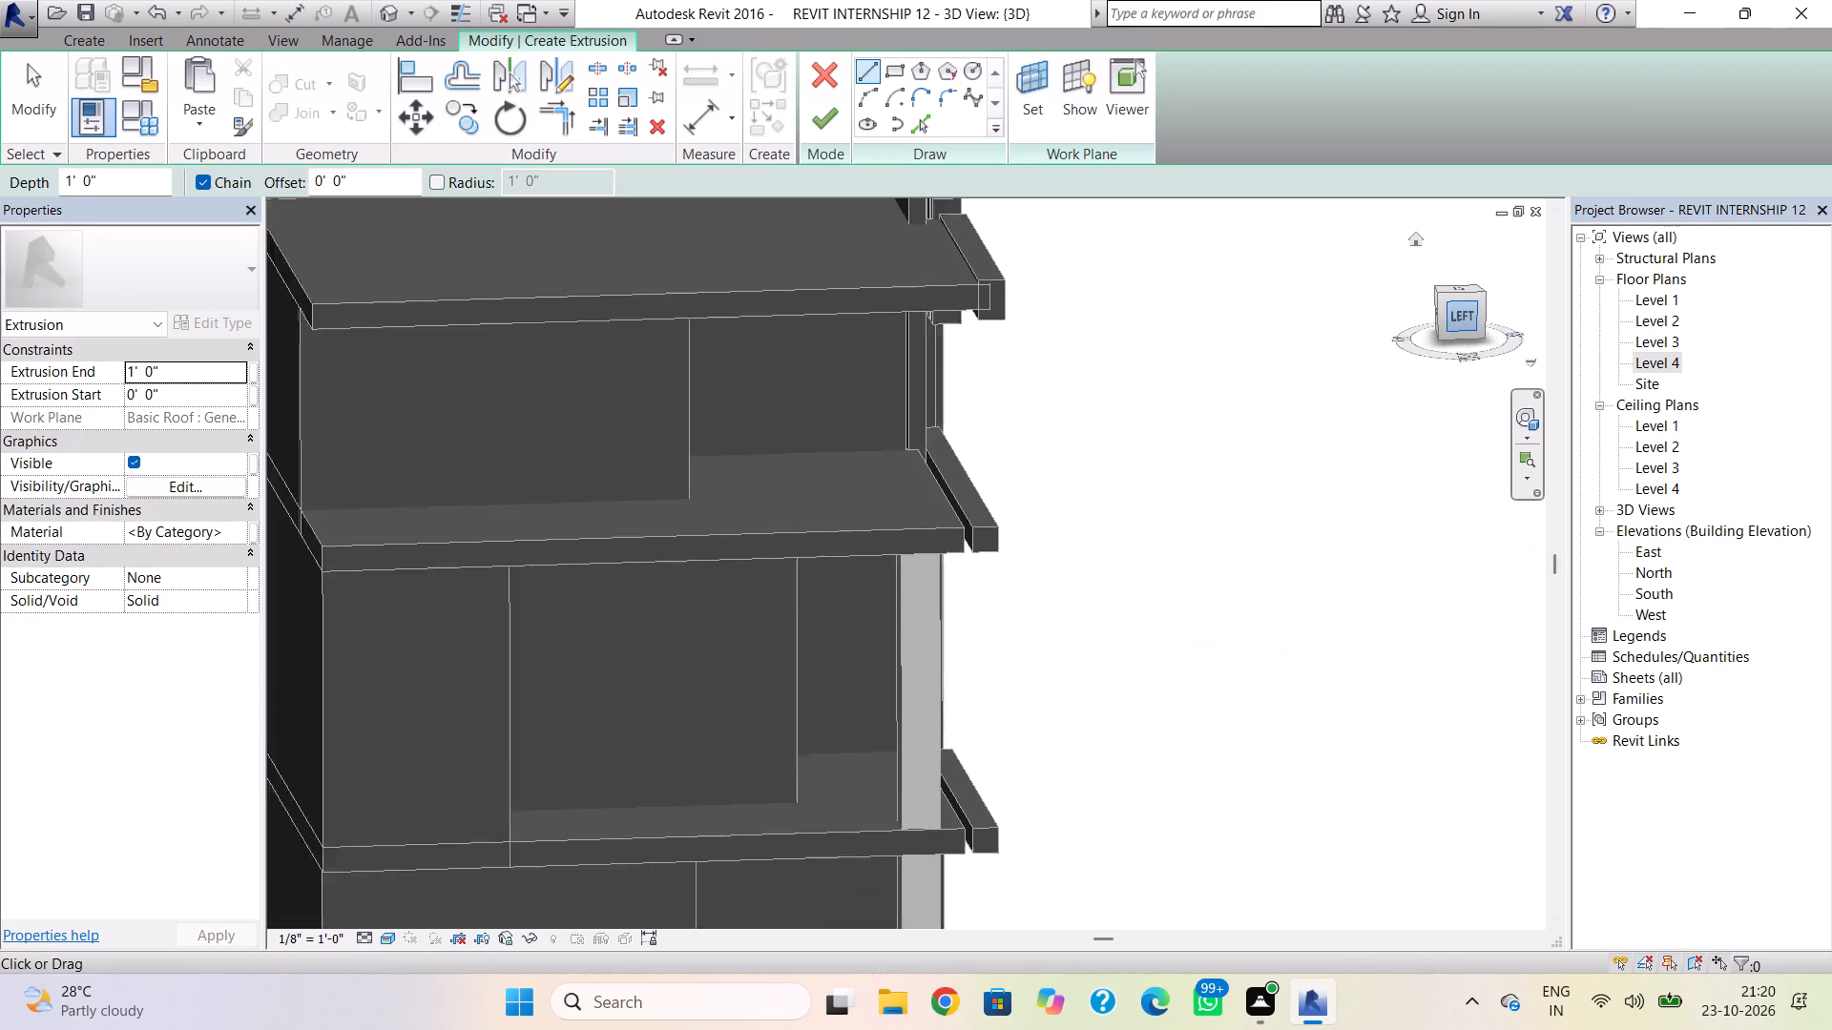
pyautogui.scroll(5, 1084, 647)
pyautogui.moveTo(1091, 666); pyautogui.dragTo(1160, 789, button='middle')
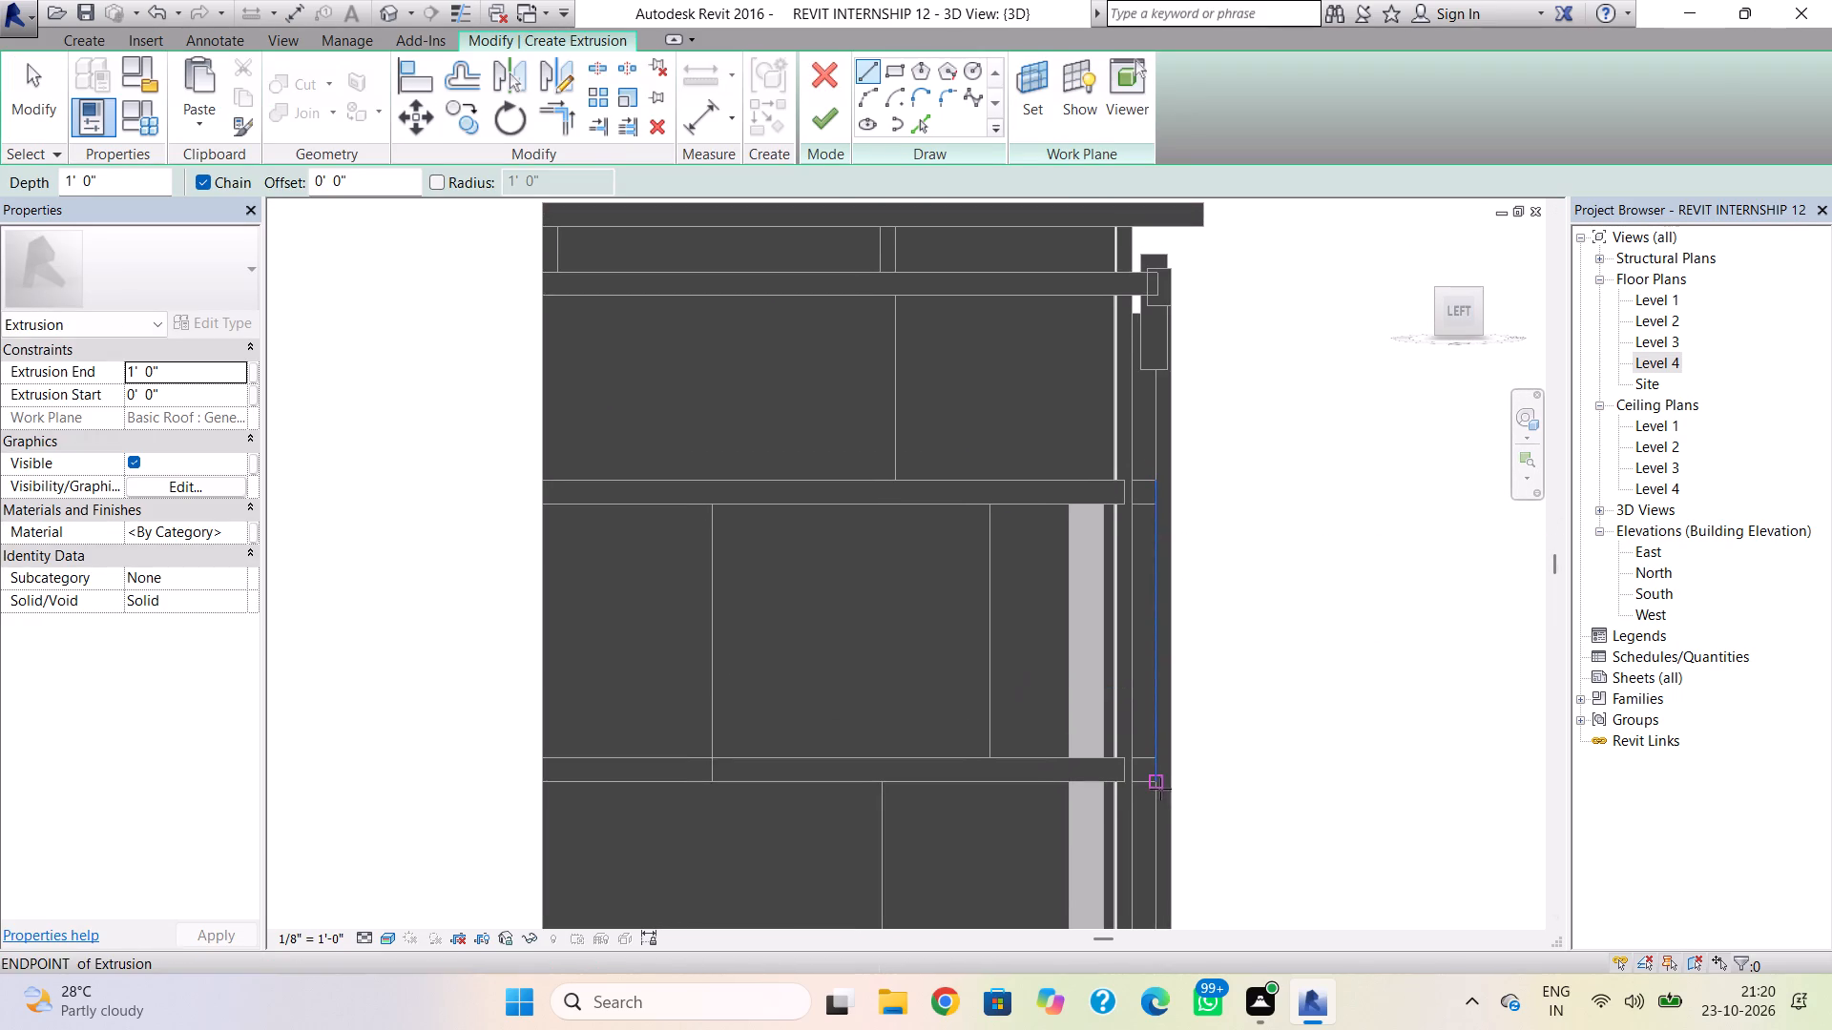
pyautogui.click(1149, 482)
pyautogui.click(538, 478)
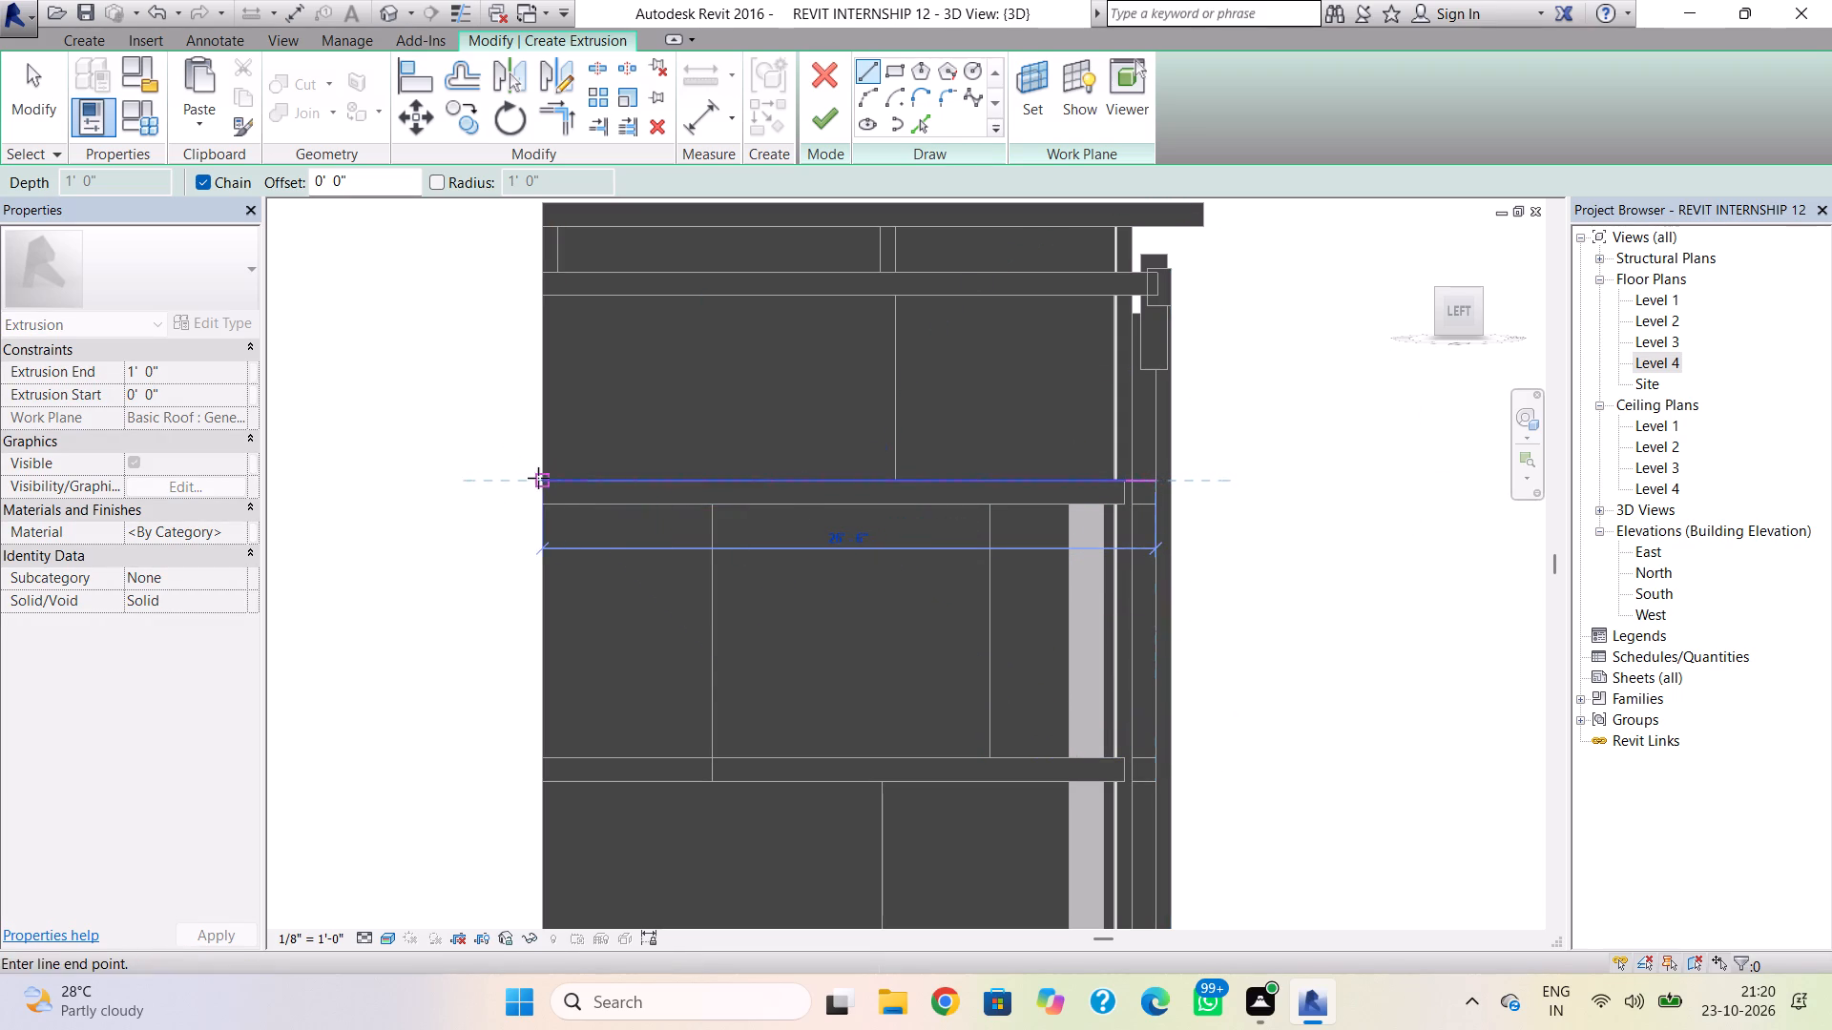
pyautogui.click(538, 503)
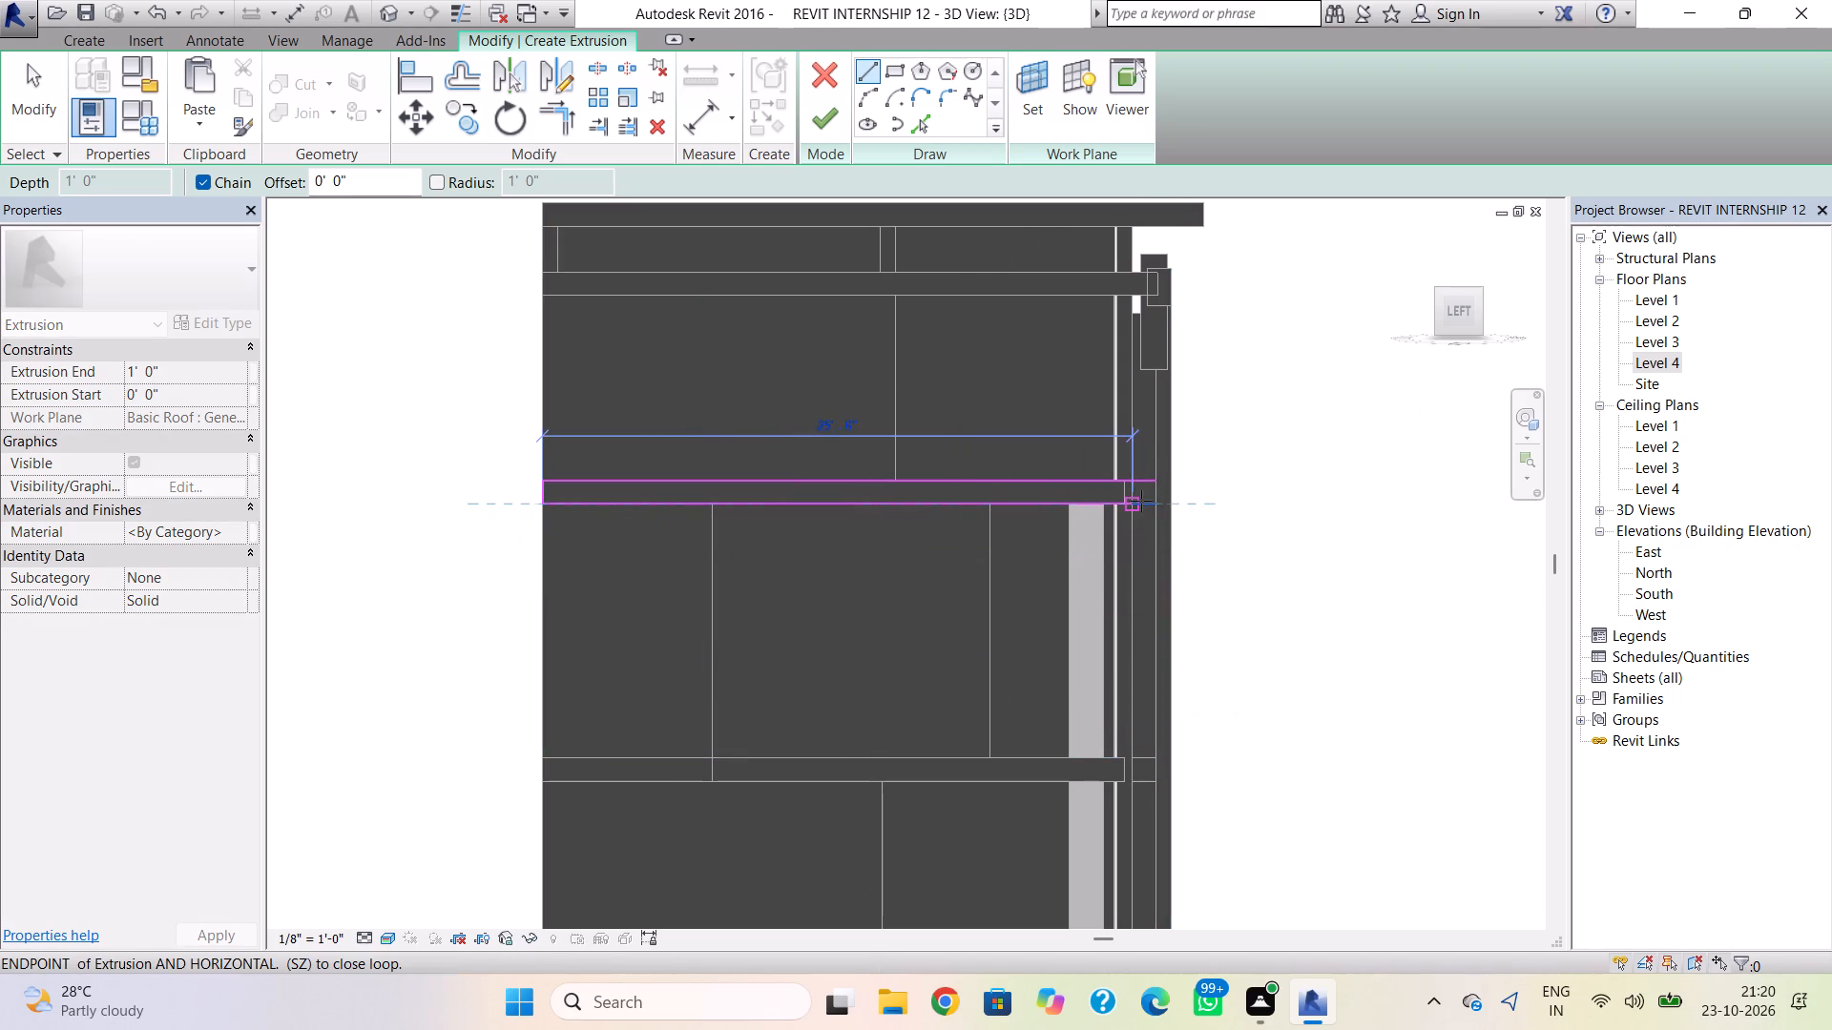
pyautogui.click(1155, 502)
pyautogui.click(1156, 479)
pyautogui.press('Escape')
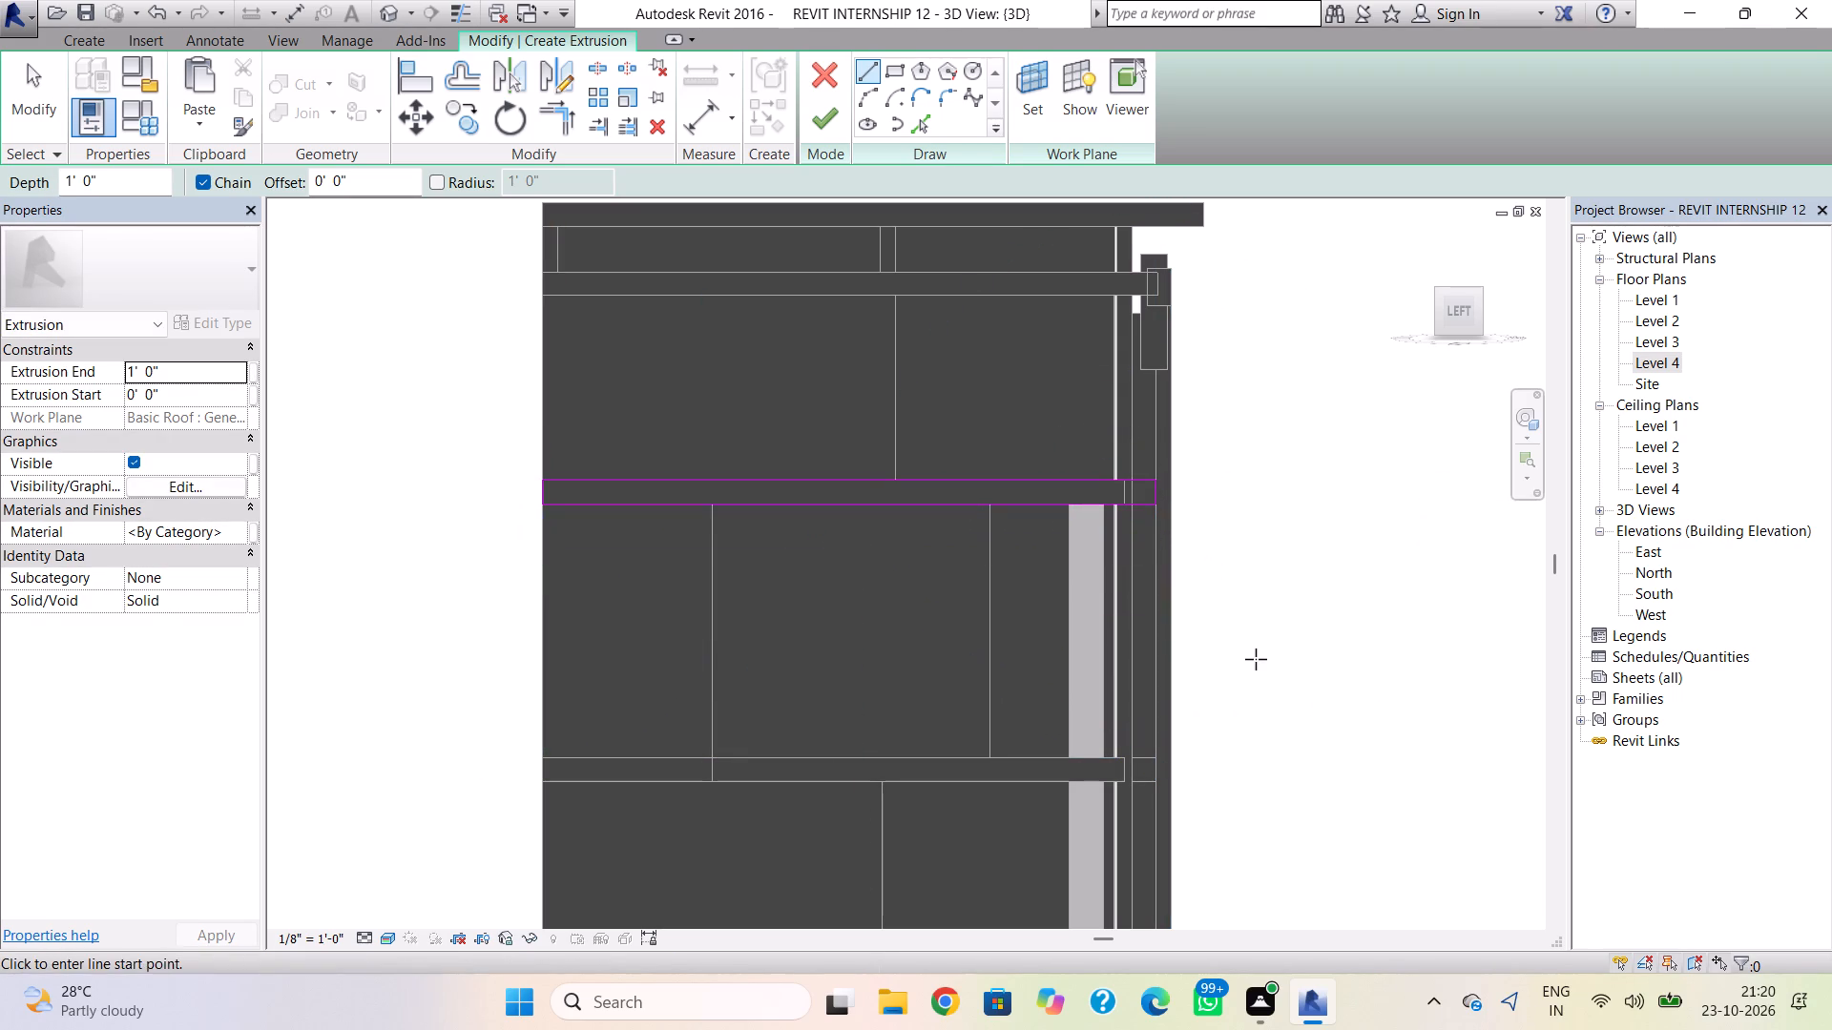
pyautogui.click(831, 127)
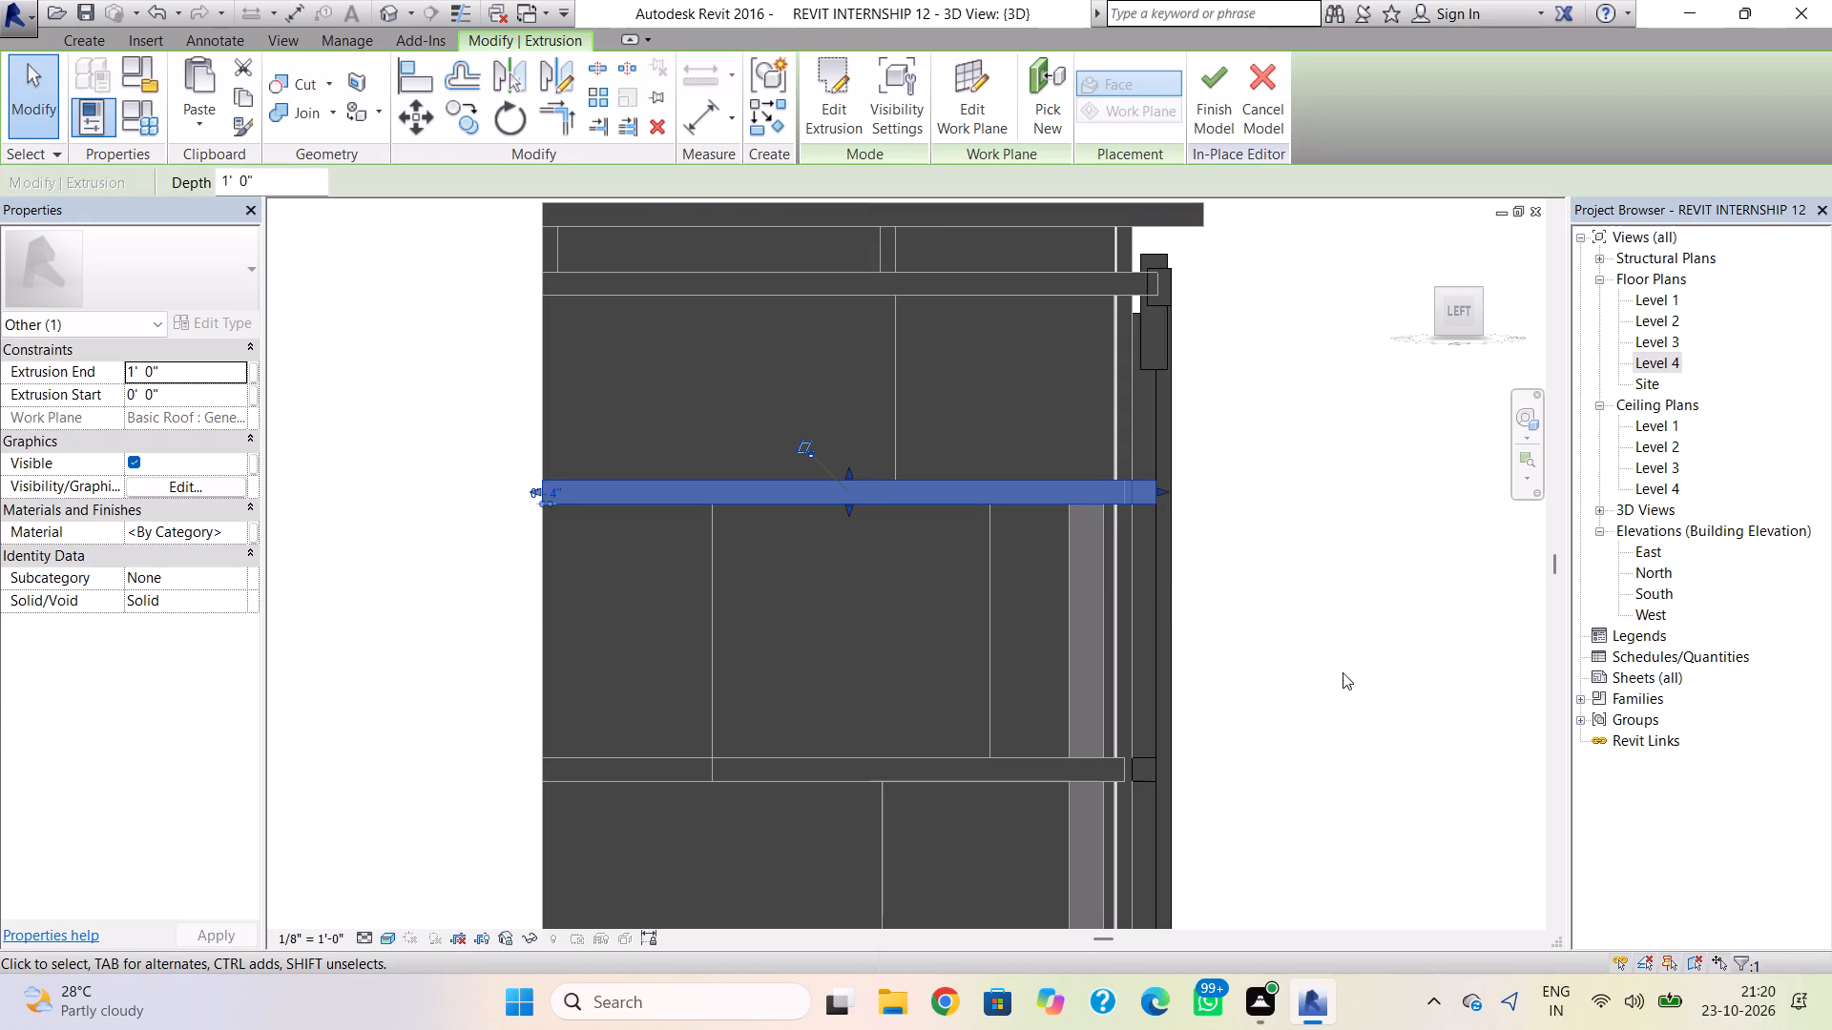
pyautogui.press('Escape')
# Stretch the balcony frame's back face toward the slabs, bringing its extrusion start to about -0' 4".
pyautogui.keyDown('shift'); pyautogui.moveTo(1315, 664); pyautogui.dragTo(1026, 796, button='right'); pyautogui.keyUp('shift')
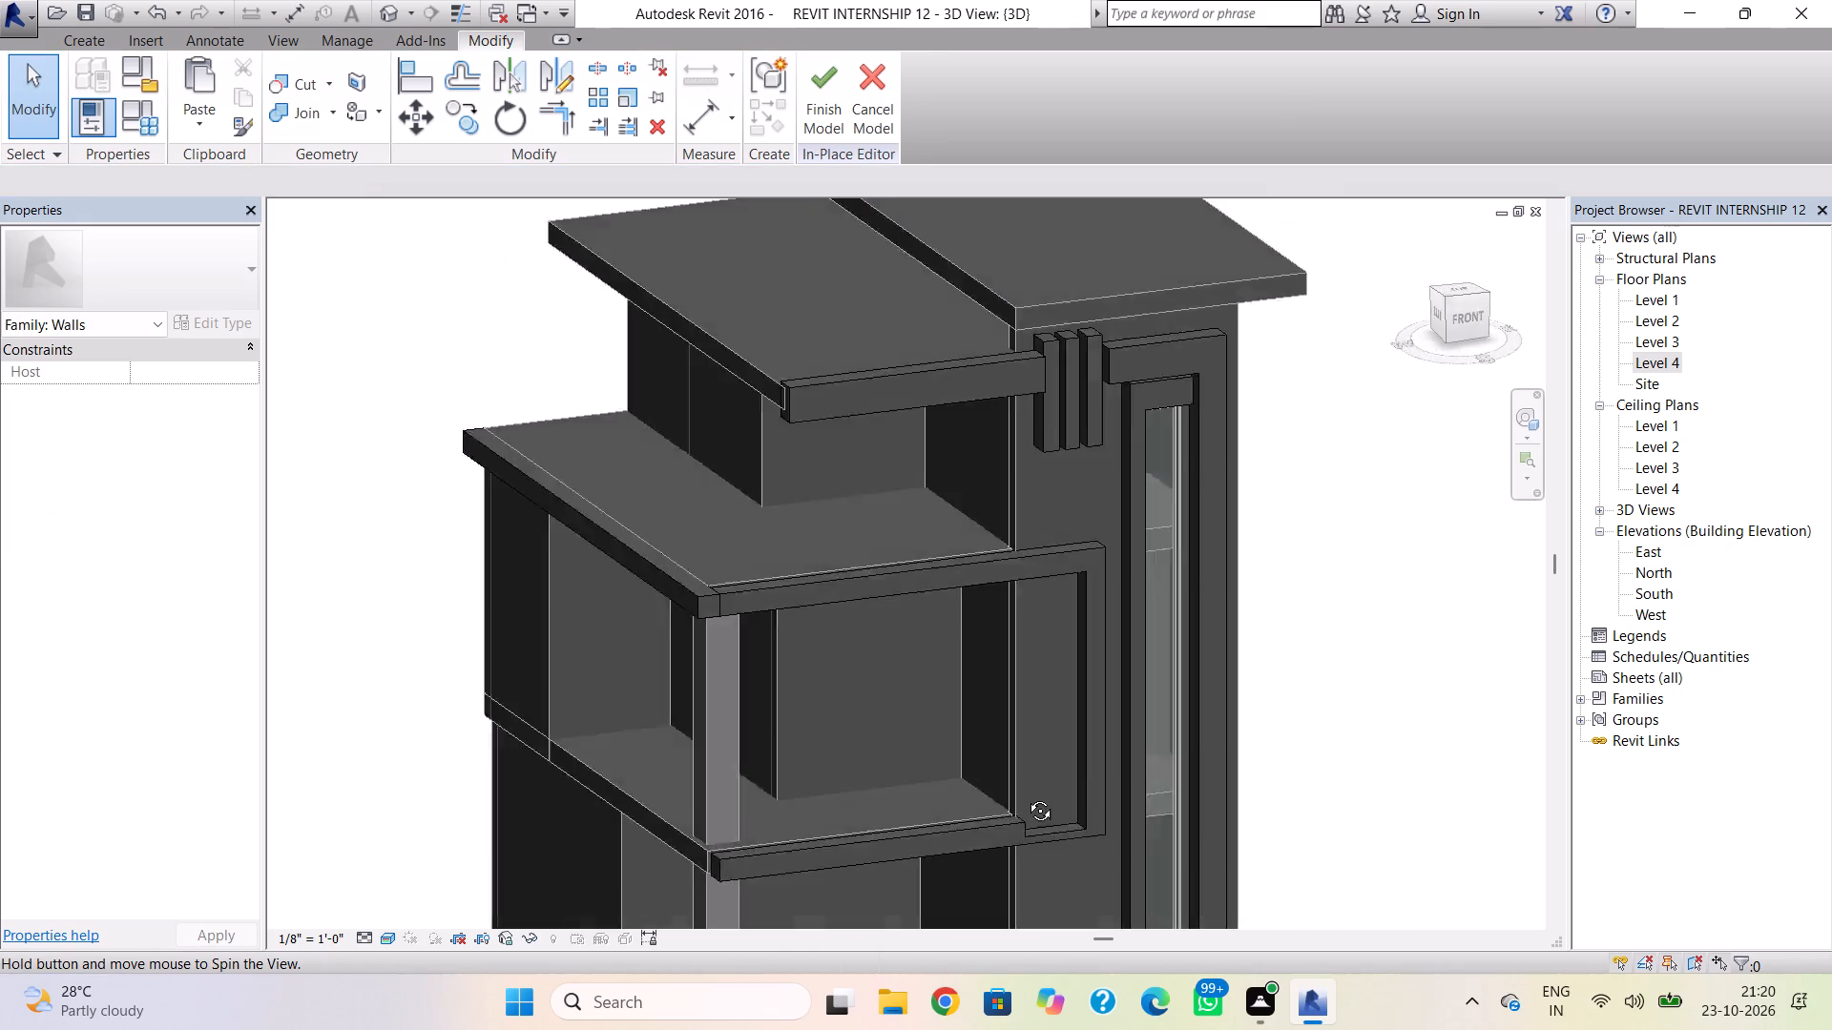
pyautogui.keyDown('shift'); pyautogui.moveTo(1026, 796); pyautogui.dragTo(981, 878, button='right'); pyautogui.keyUp('shift')
pyautogui.click(1052, 726)
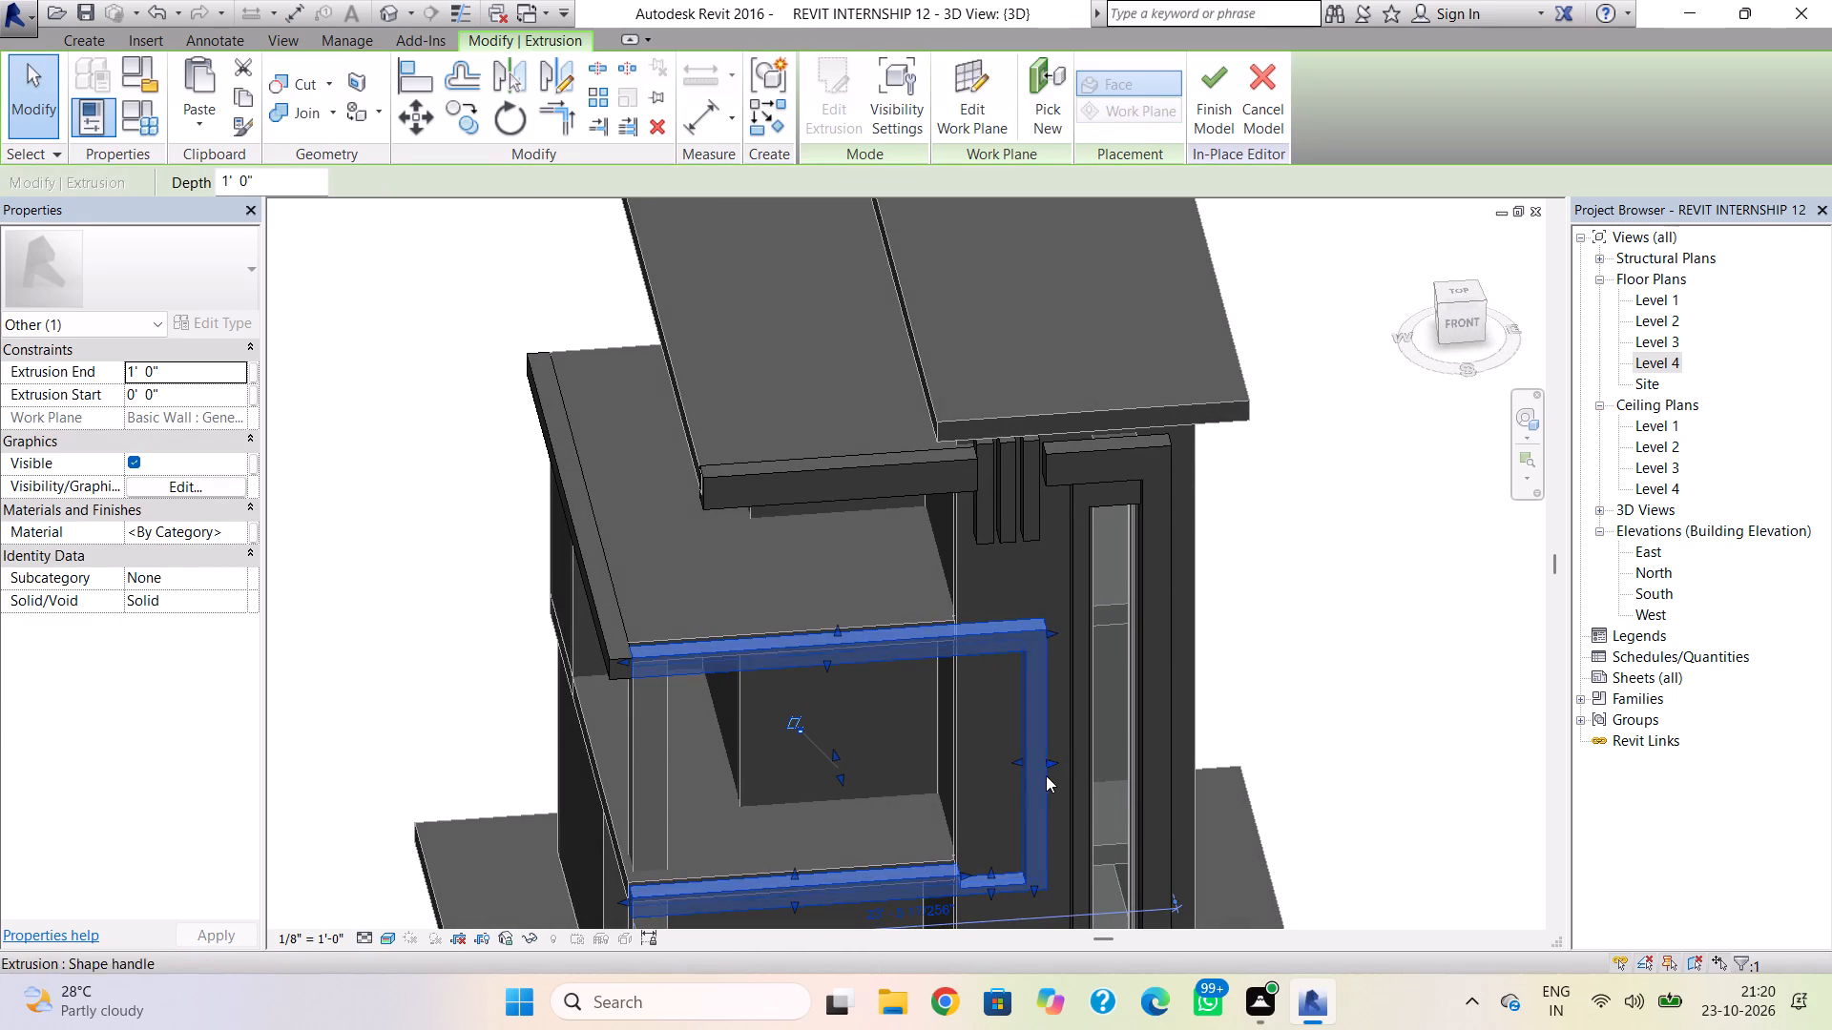
pyautogui.keyDown('shift'); pyautogui.moveTo(945, 843); pyautogui.dragTo(1202, 840, button='right'); pyautogui.keyUp('shift')
pyautogui.scroll(3, 828, 779)
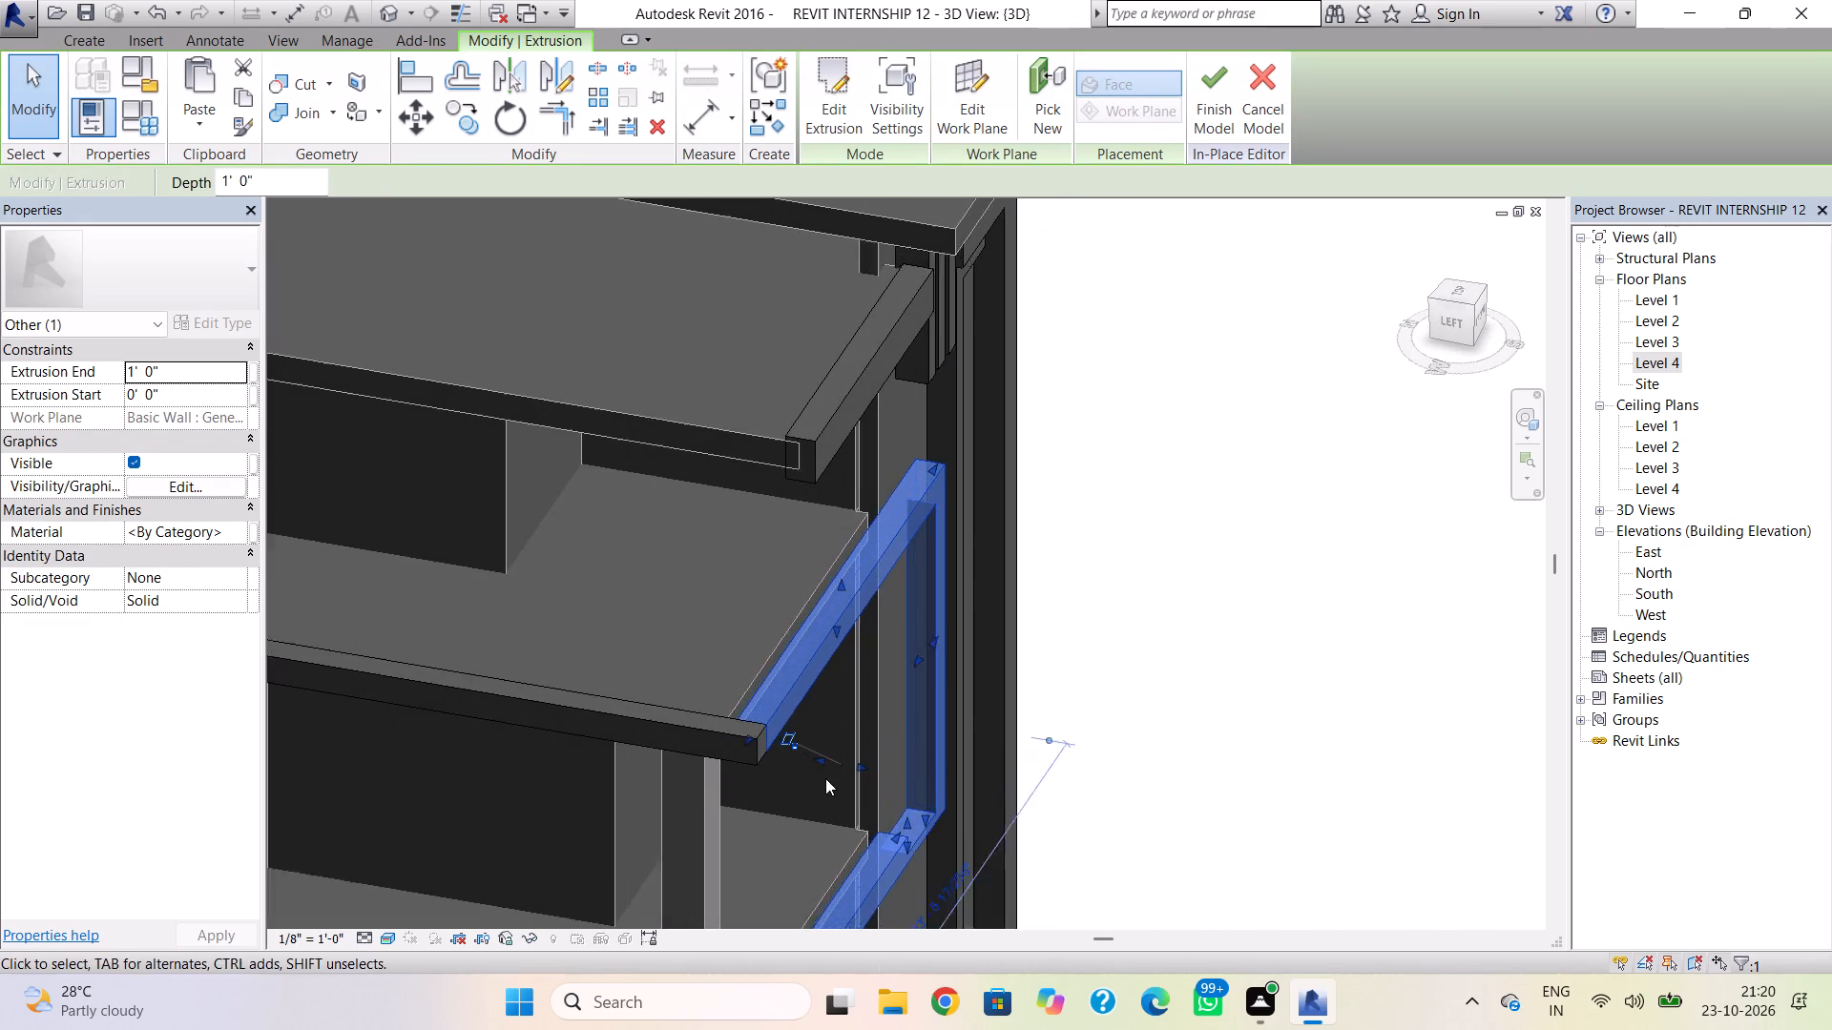
pyautogui.scroll(1, 825, 778)
pyautogui.moveTo(816, 751); pyautogui.dragTo(807, 746)
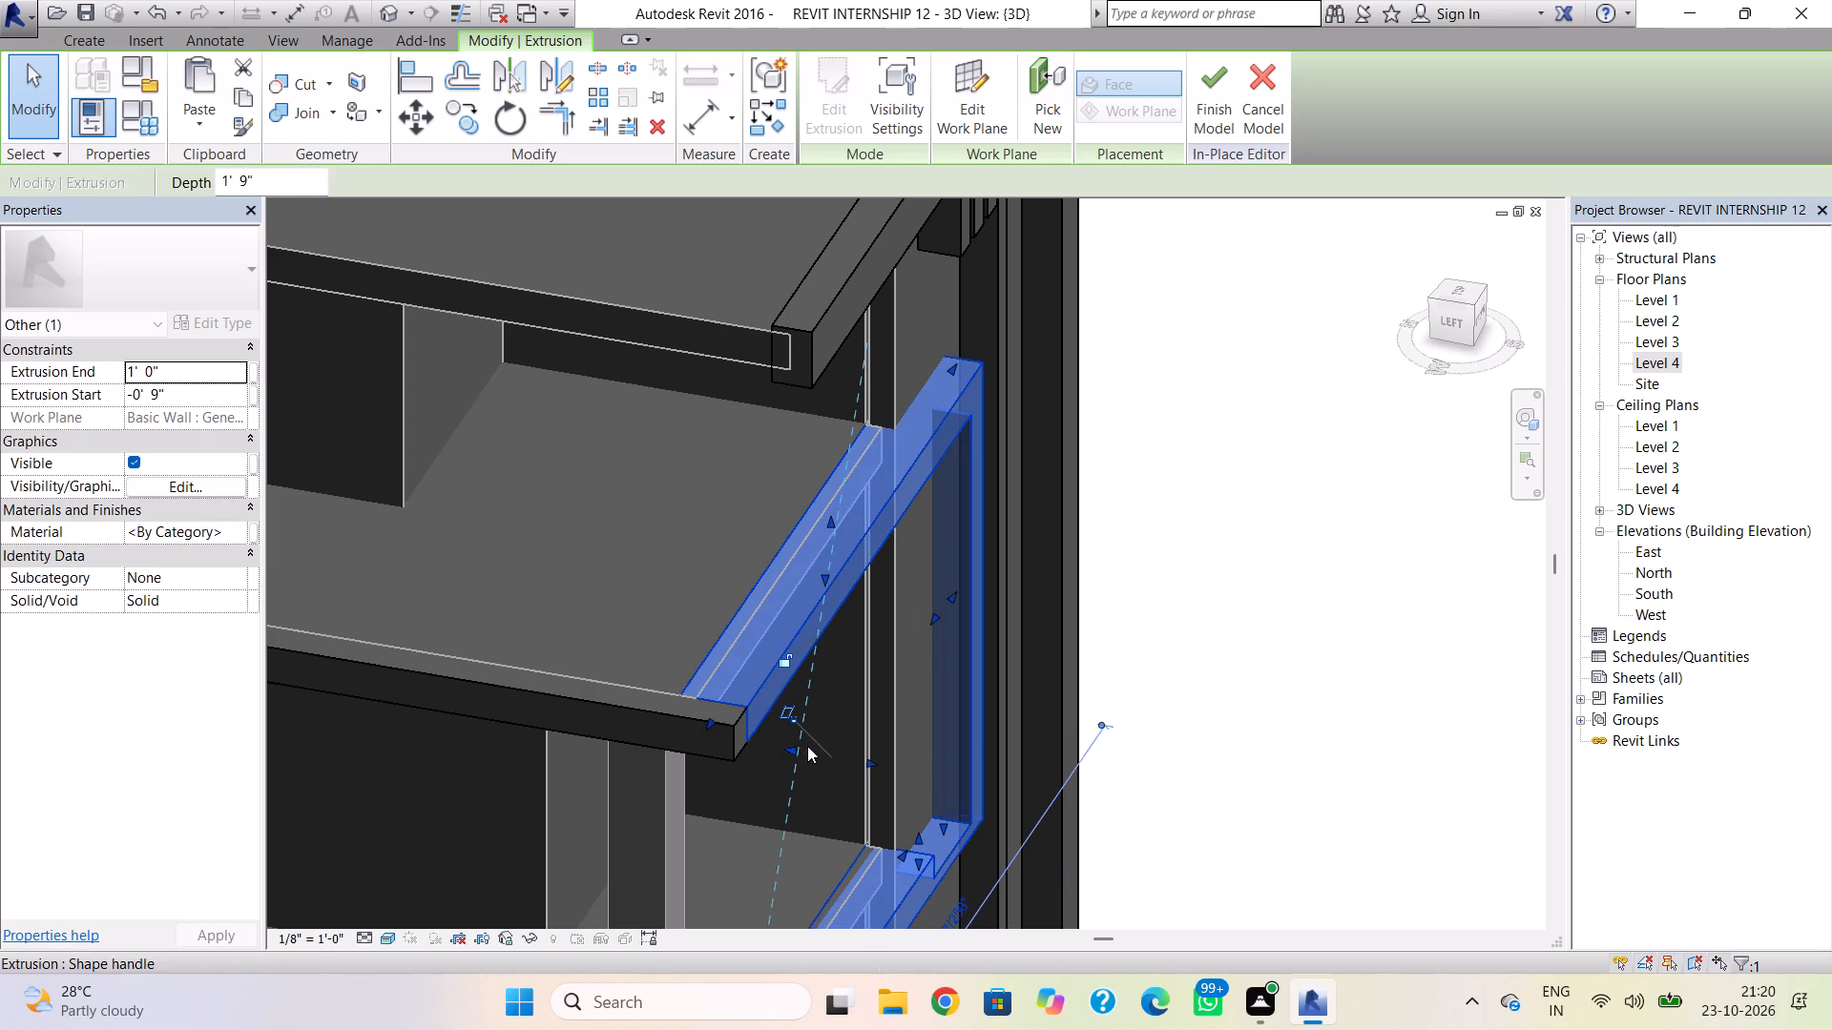
pyautogui.press('Escape')
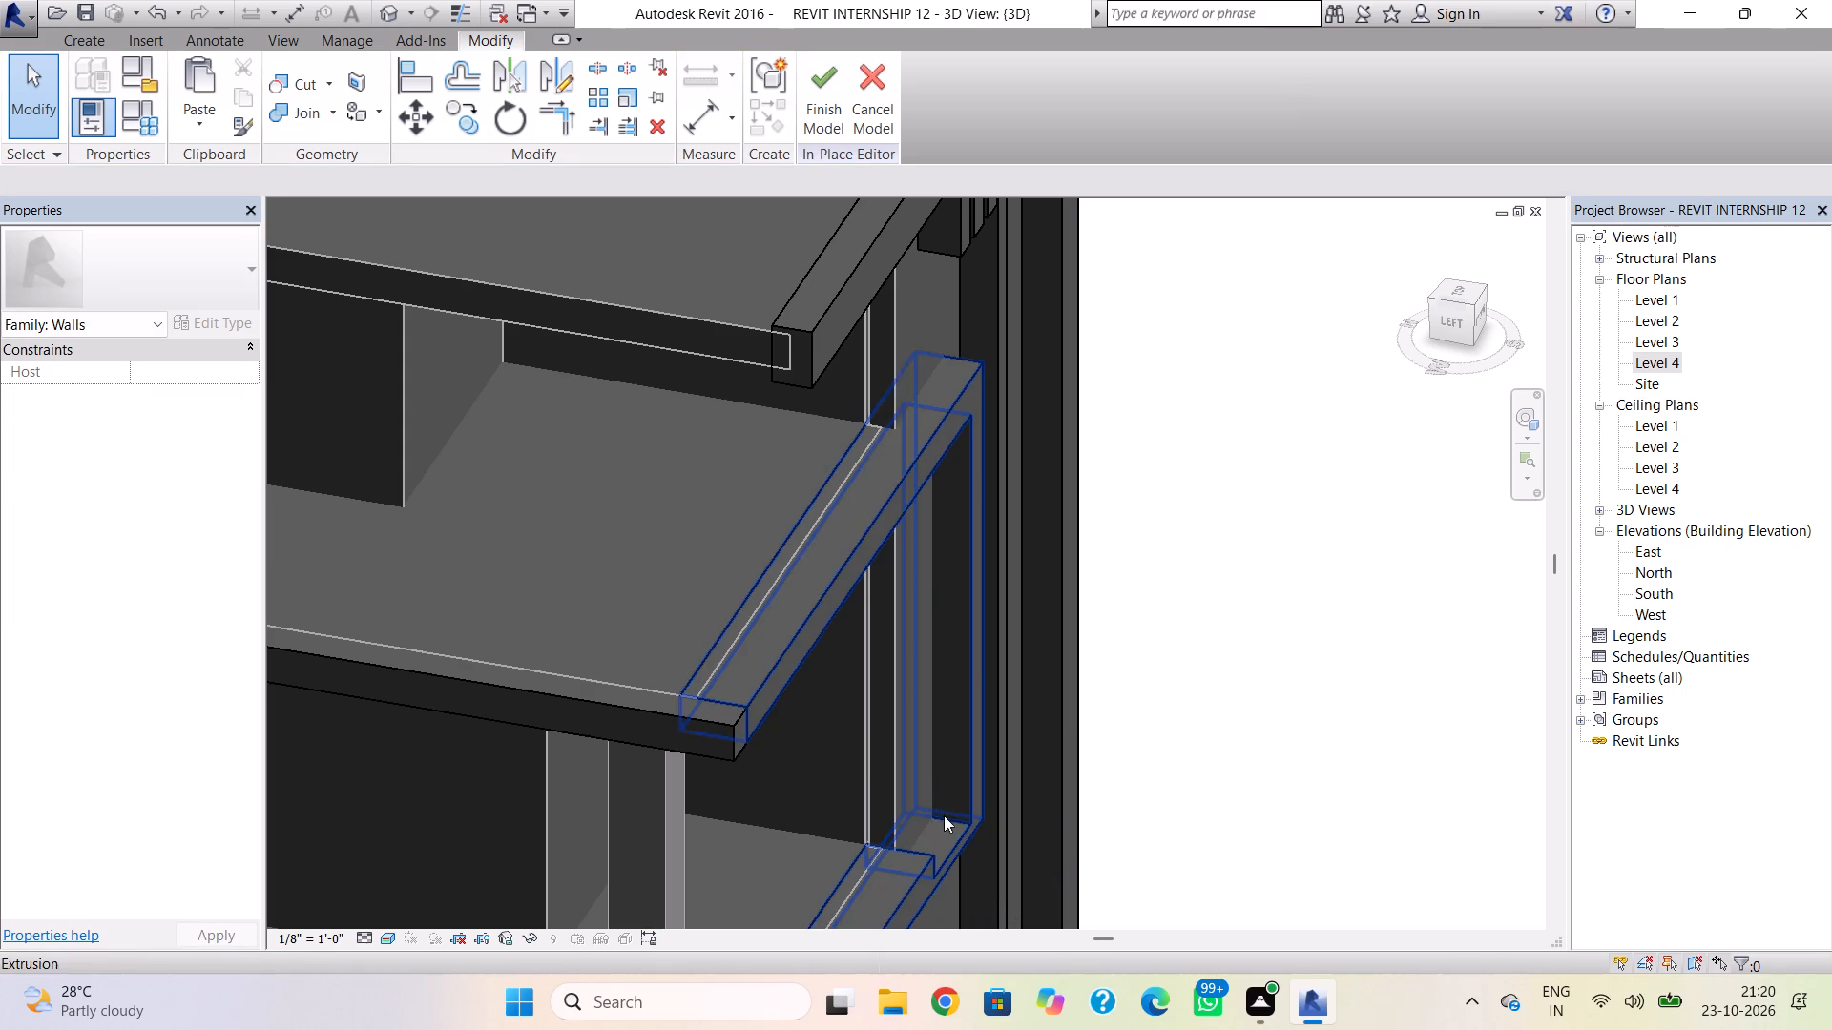
pyautogui.click(790, 634)
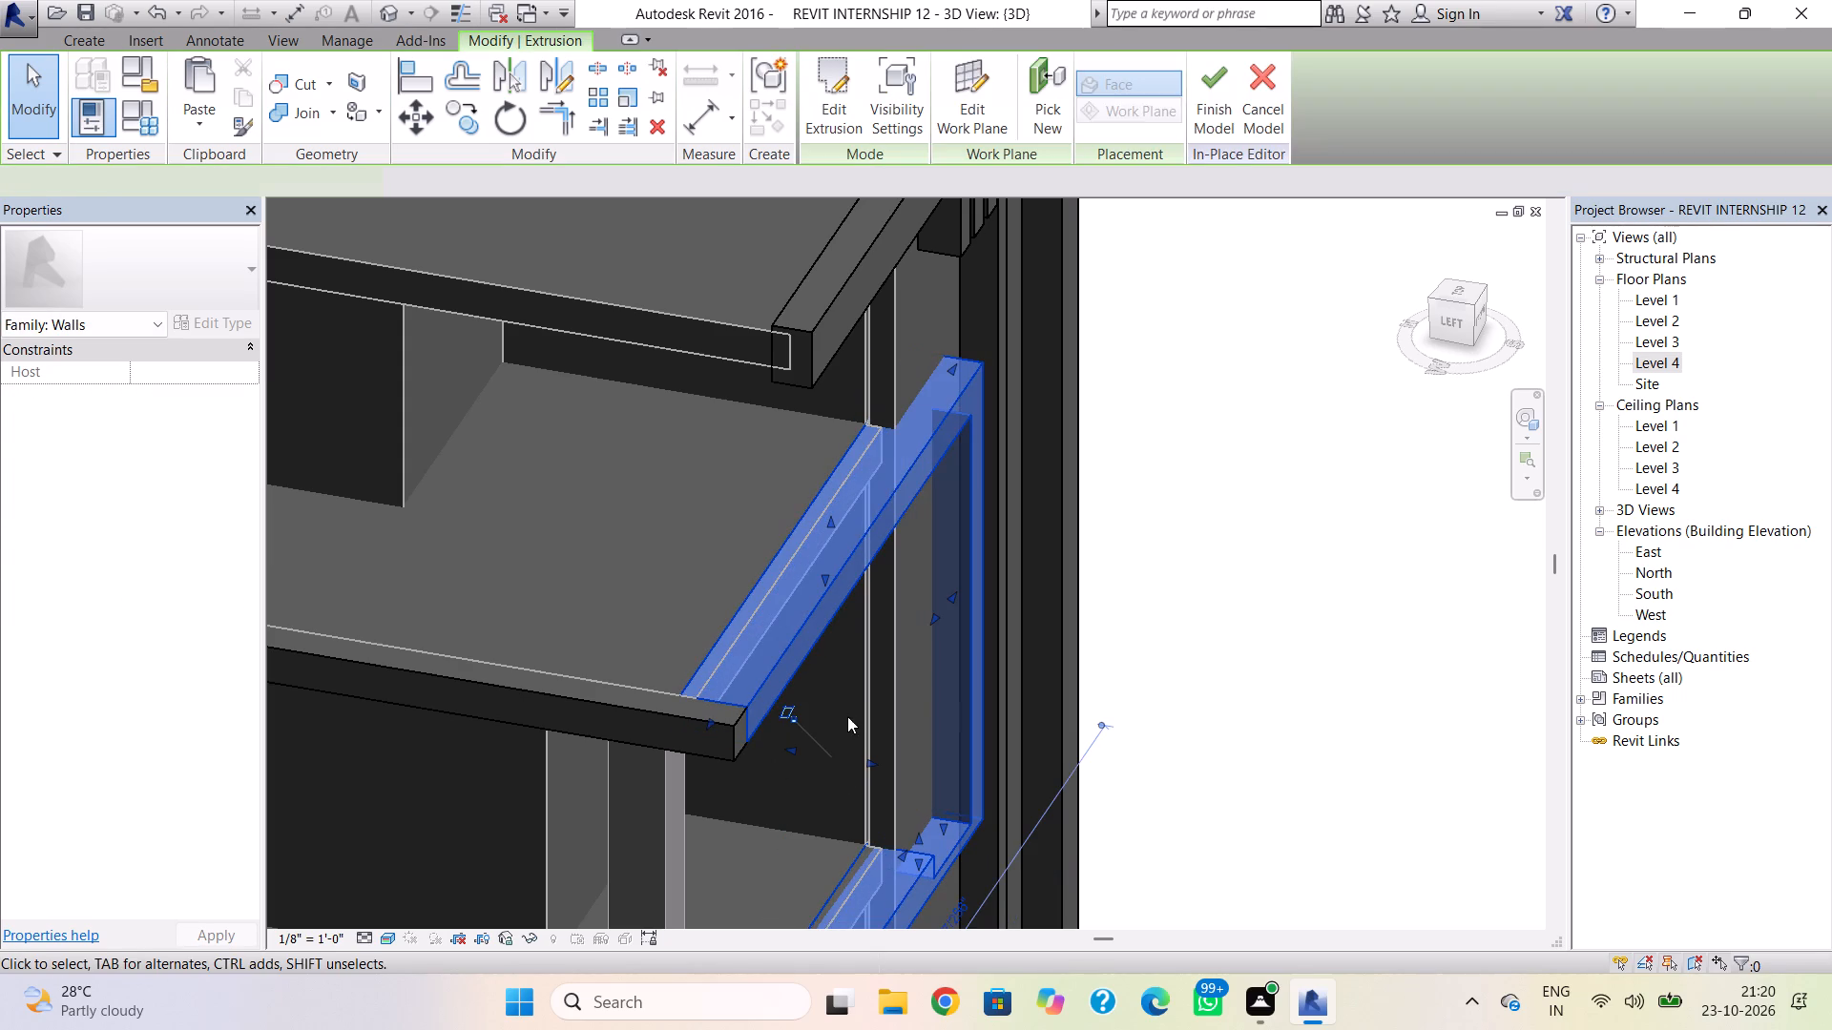
pyautogui.moveTo(791, 748); pyautogui.dragTo(801, 752)
pyautogui.moveTo(792, 747); pyautogui.dragTo(807, 753)
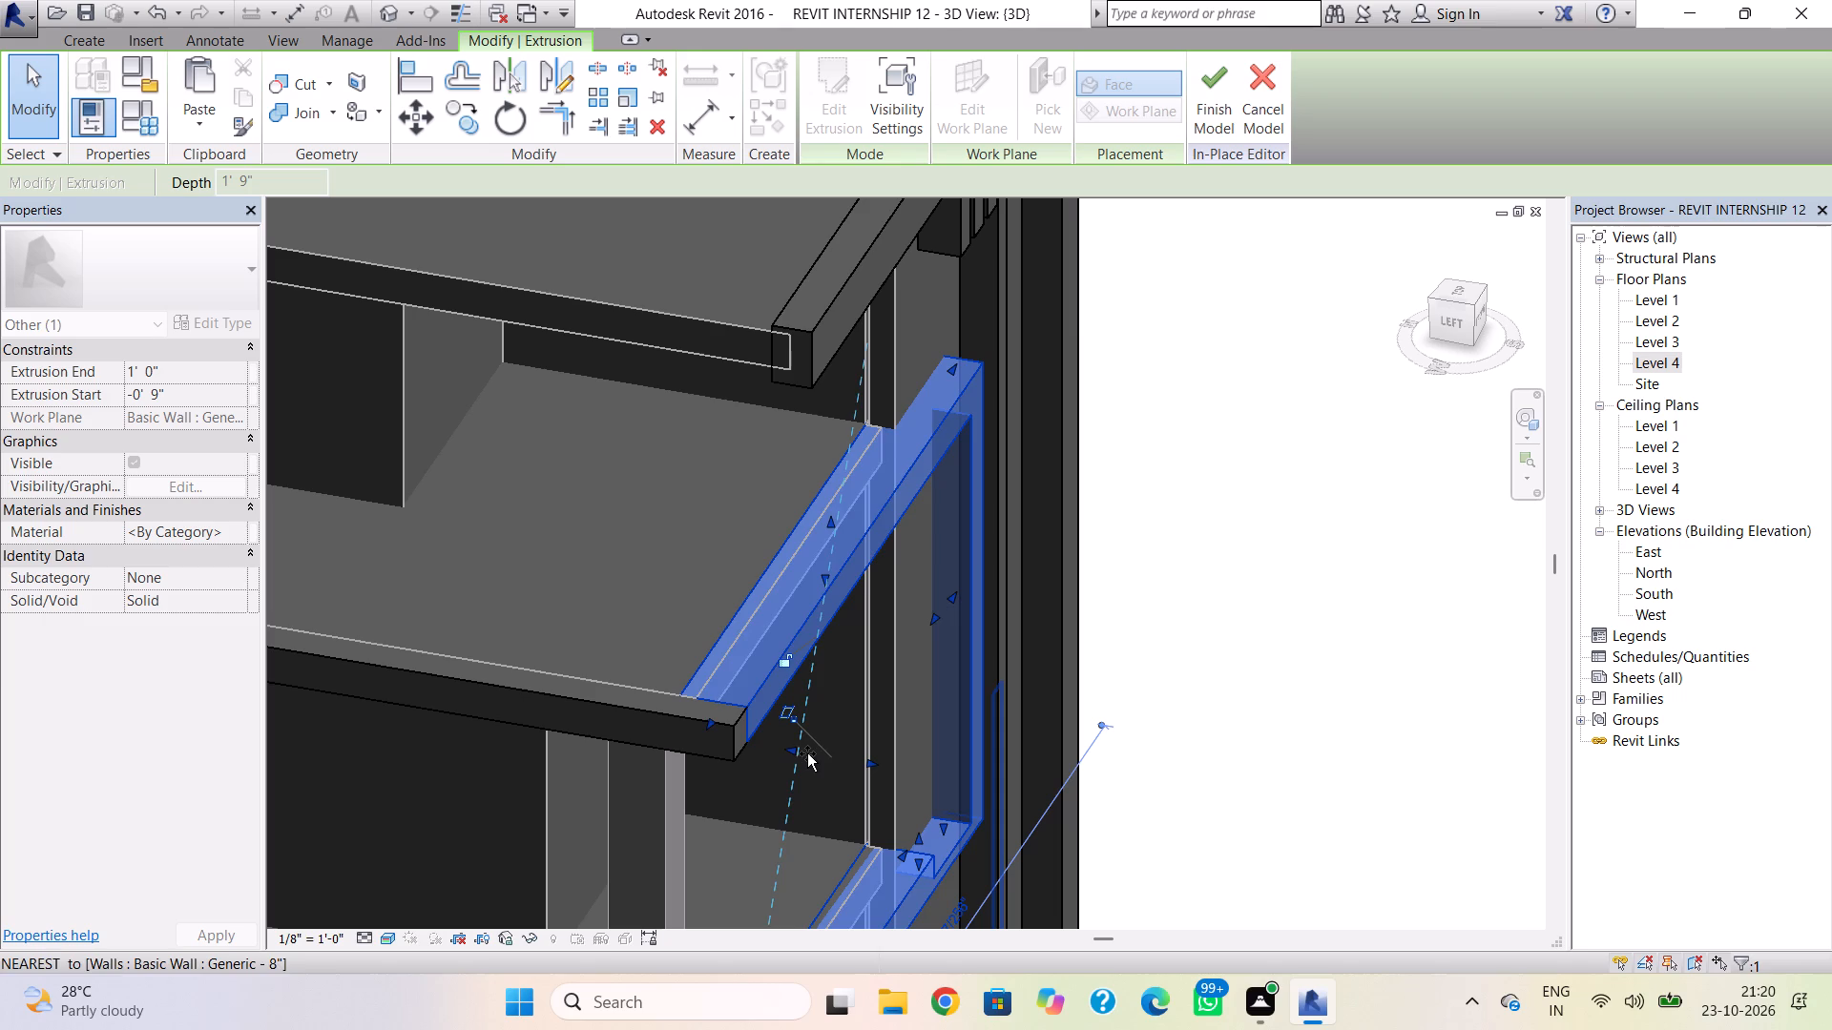
pyautogui.moveTo(807, 753); pyautogui.dragTo(811, 755)
pyautogui.press('Escape')
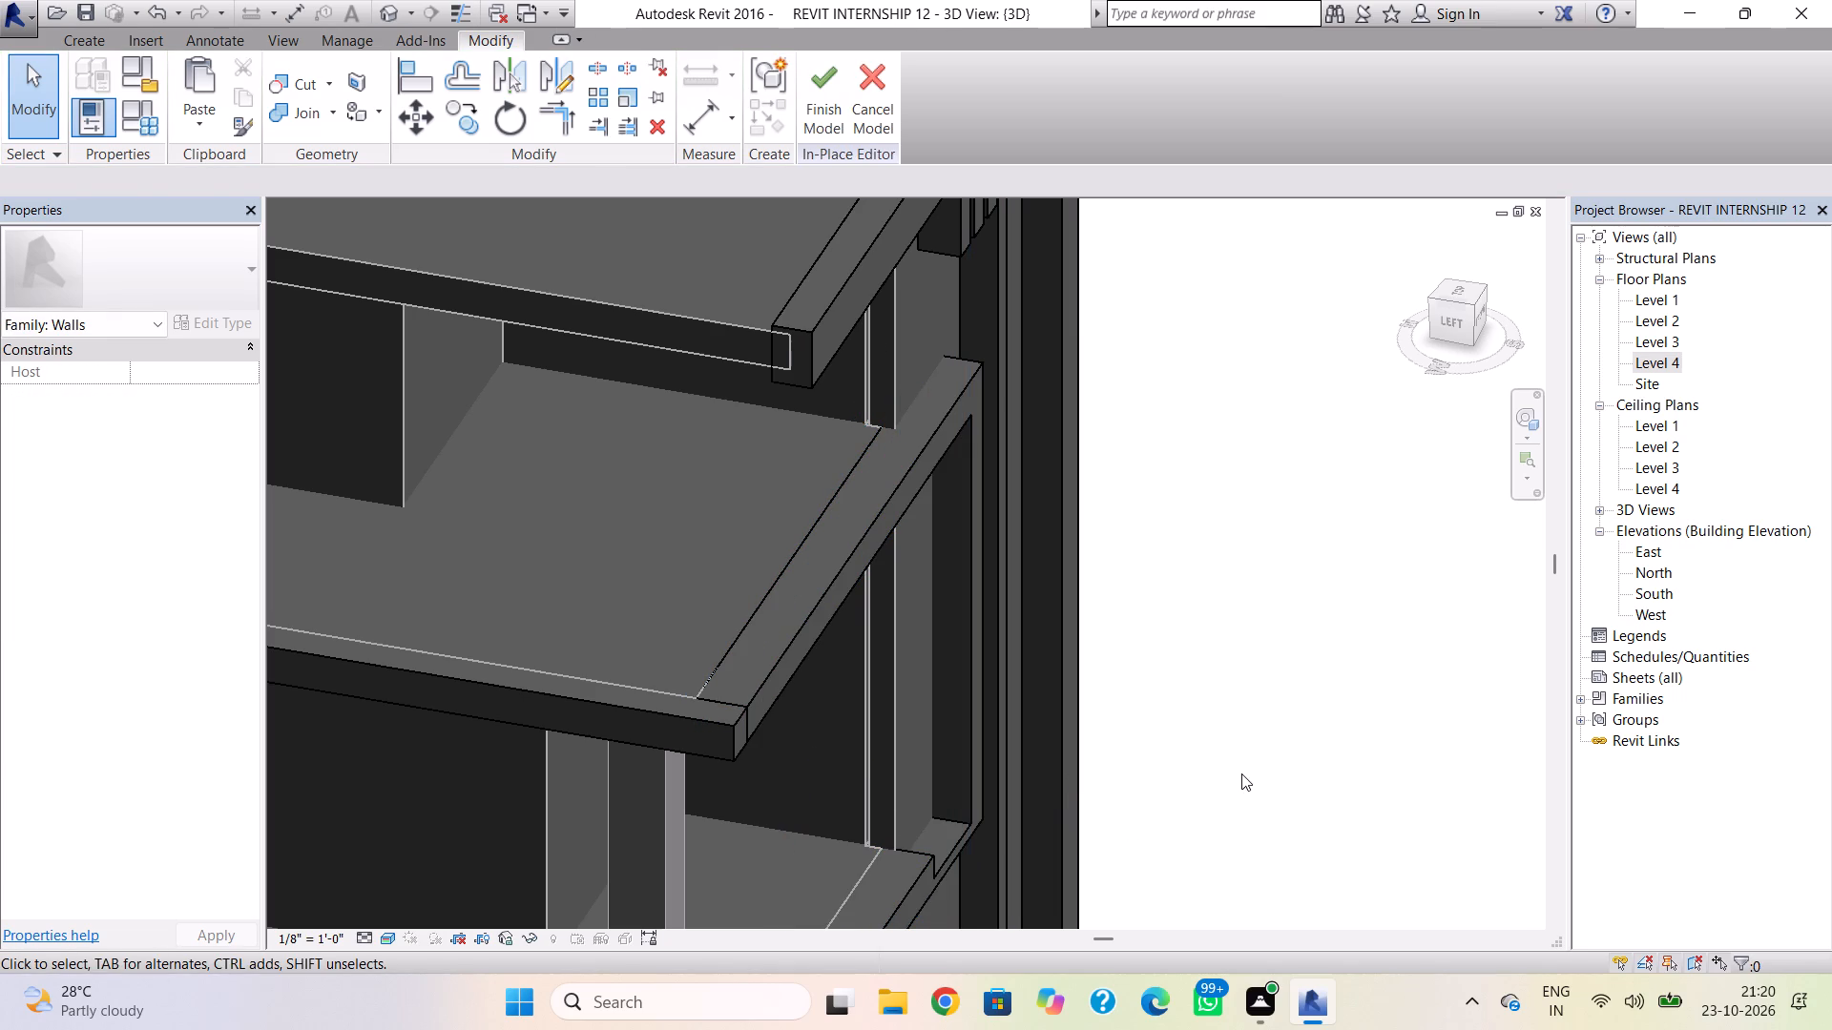
# Stretch the bottom face of the balcony frame slightly downward to deepen its lower band.
pyautogui.keyDown('shift'); pyautogui.moveTo(1241, 773); pyautogui.dragTo(1019, 668, button='right'); pyautogui.keyUp('shift')
pyautogui.scroll(-3, 1013, 700)
pyautogui.moveTo(1013, 734); pyautogui.dragTo(1001, 522, button='middle')
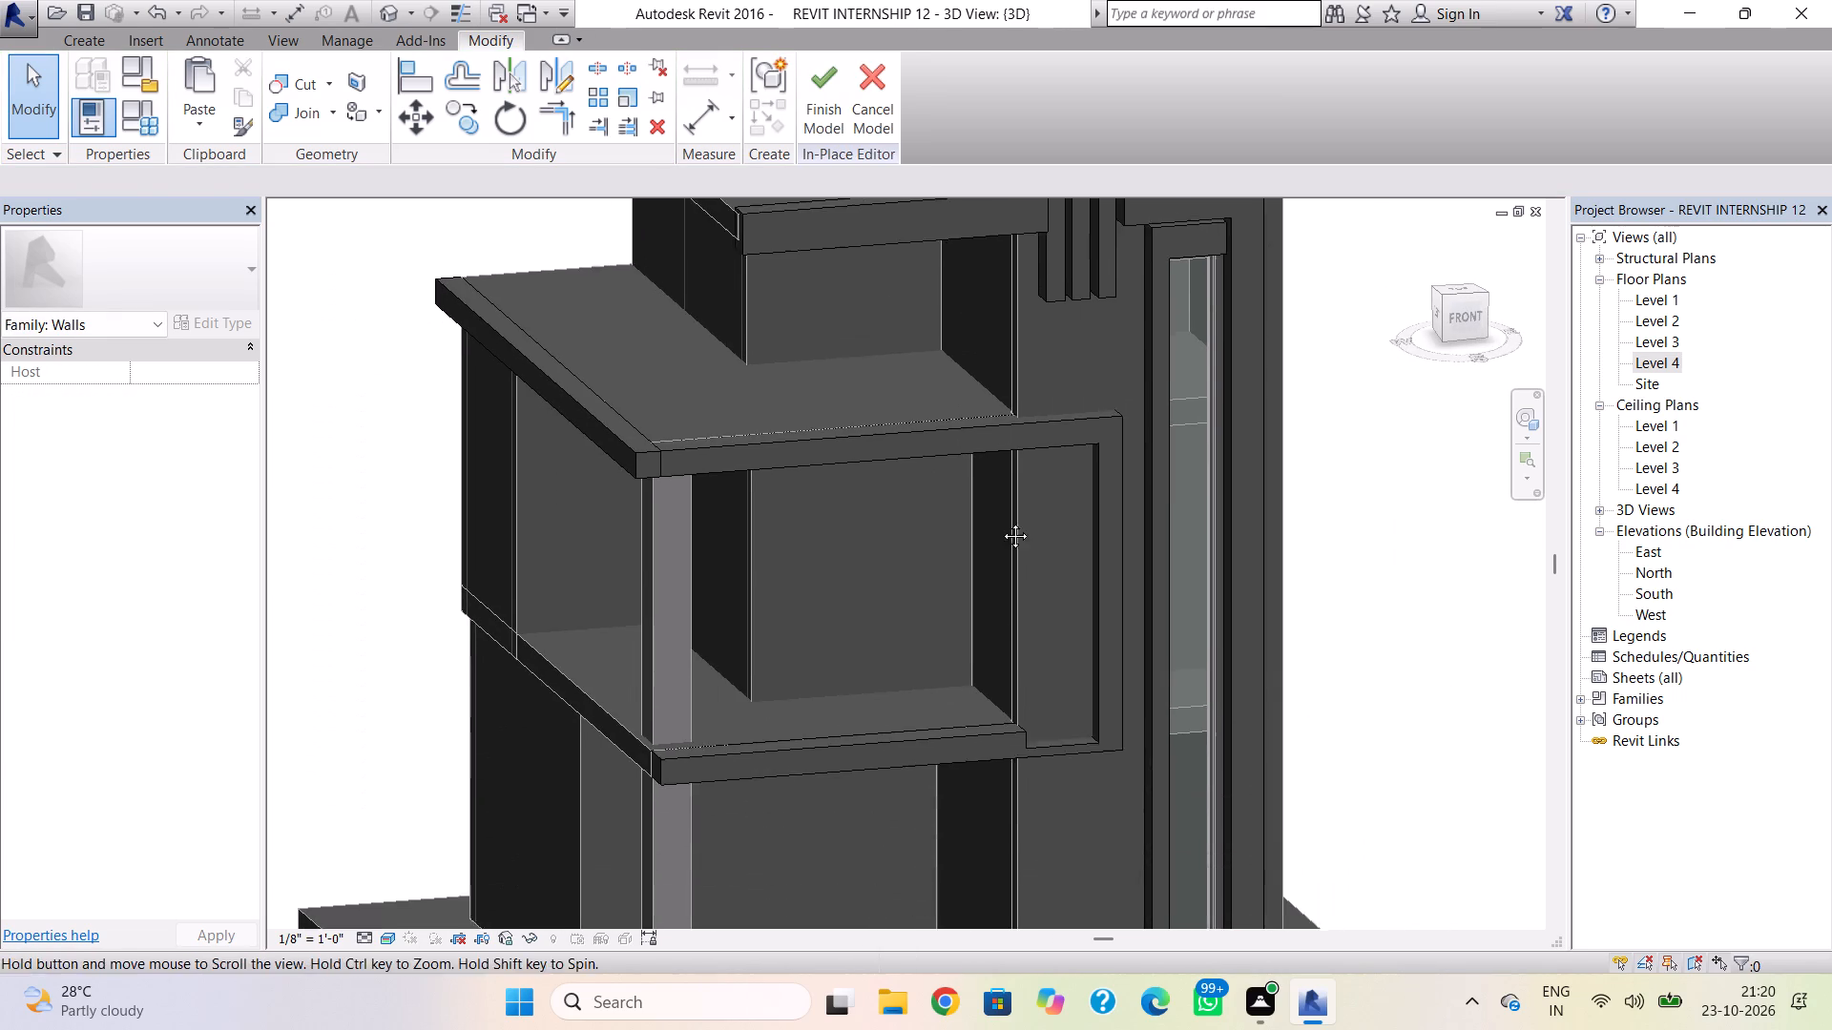
pyautogui.moveTo(1001, 522); pyautogui.dragTo(1002, 515, button='middle')
pyautogui.keyDown('shift'); pyautogui.moveTo(1292, 680); pyautogui.dragTo(1235, 639, button='right'); pyautogui.keyUp('shift')
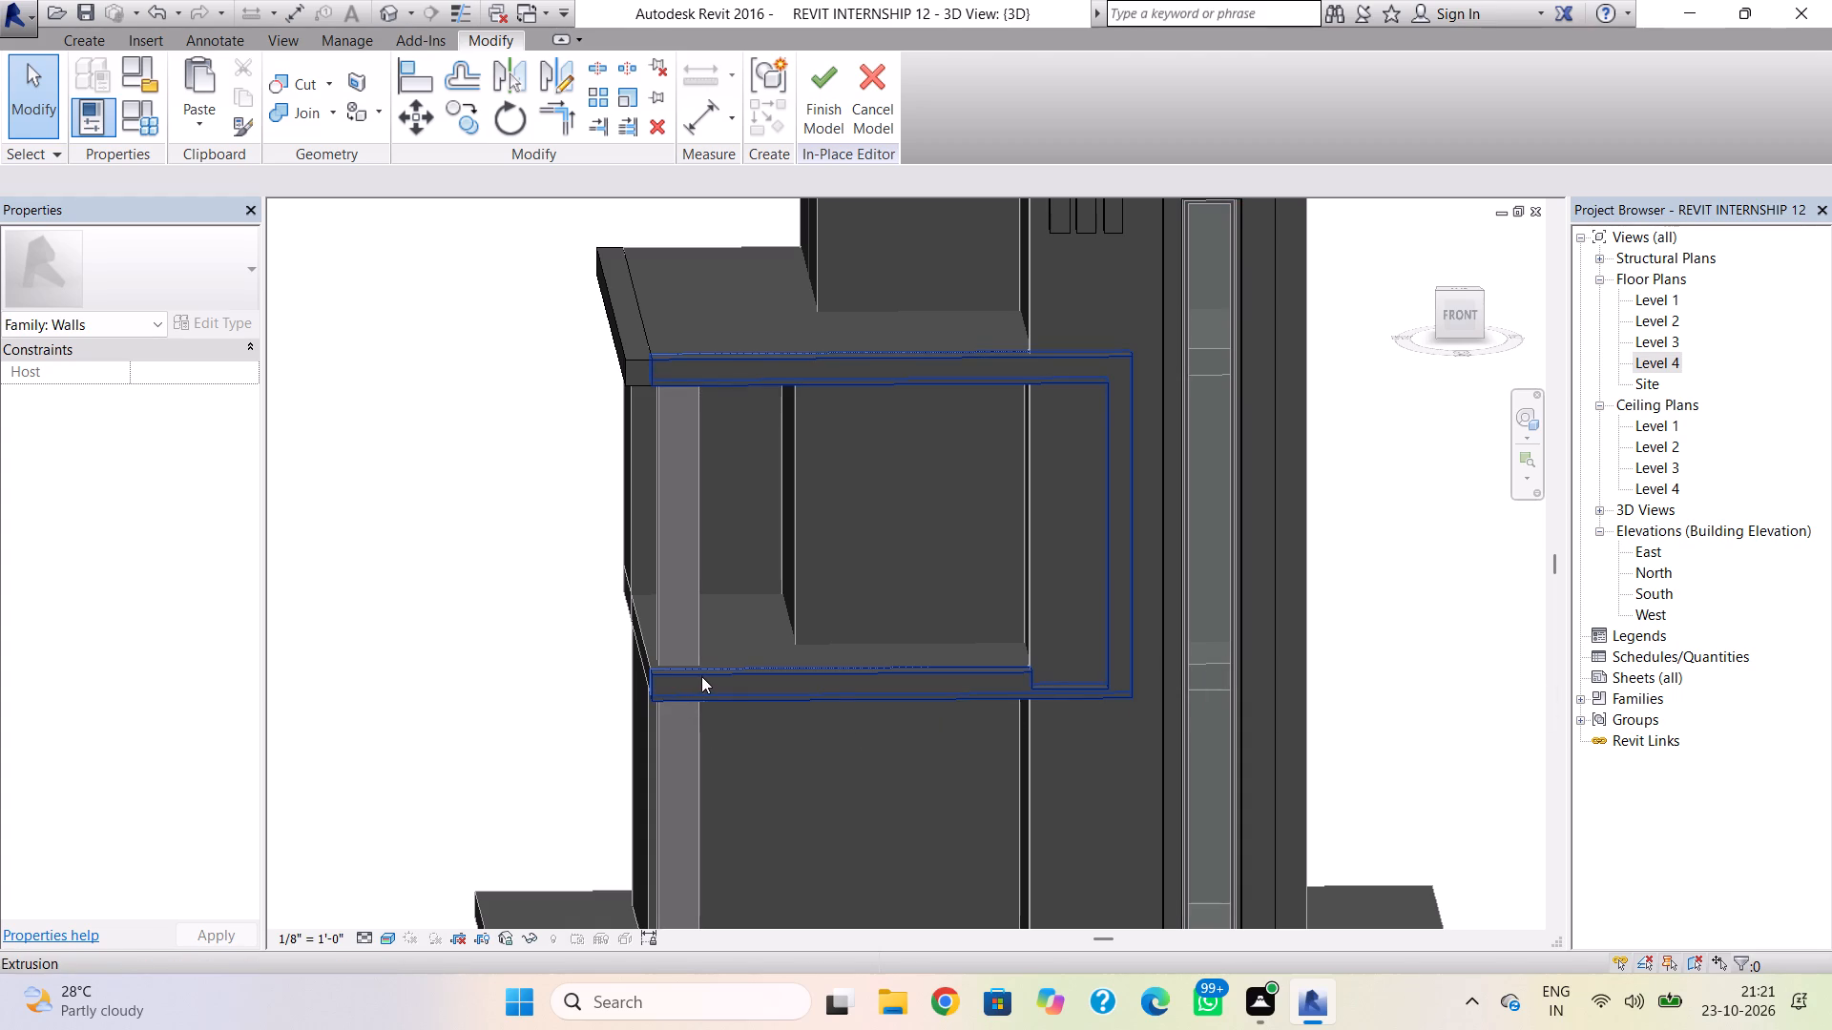
pyautogui.click(760, 700)
pyautogui.click(832, 708)
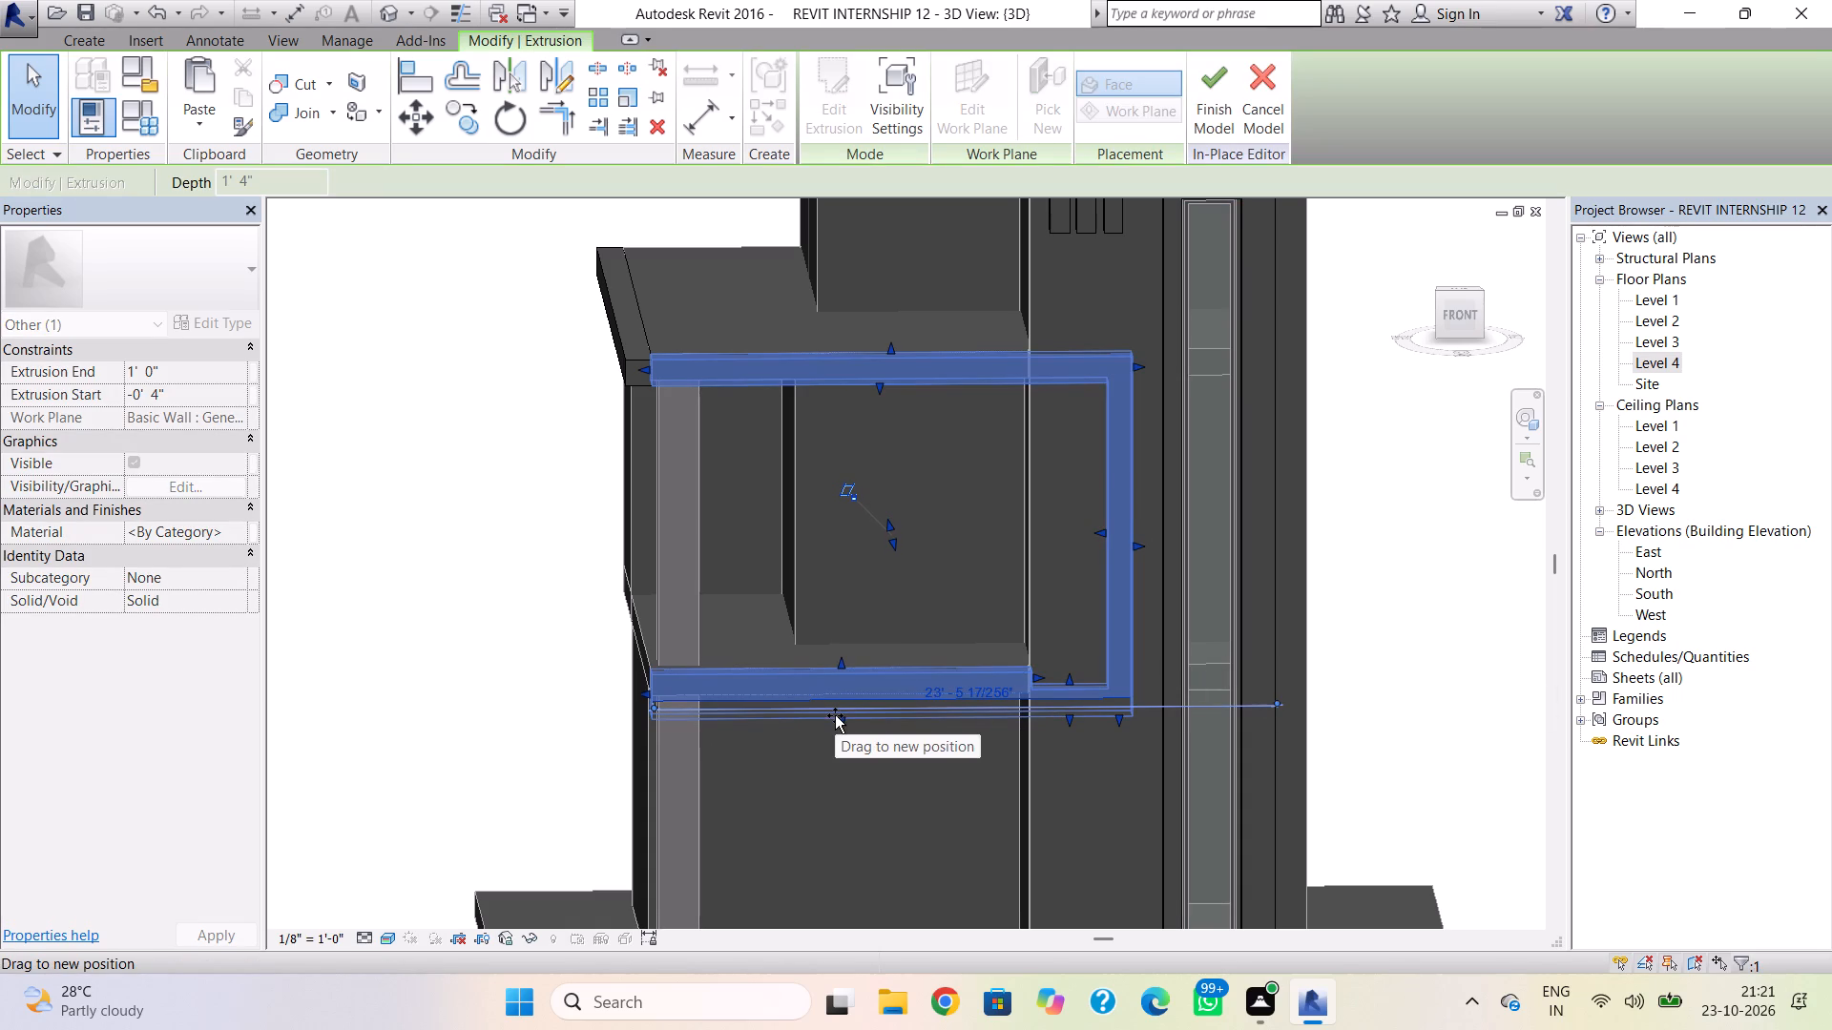
pyautogui.press('Escape')
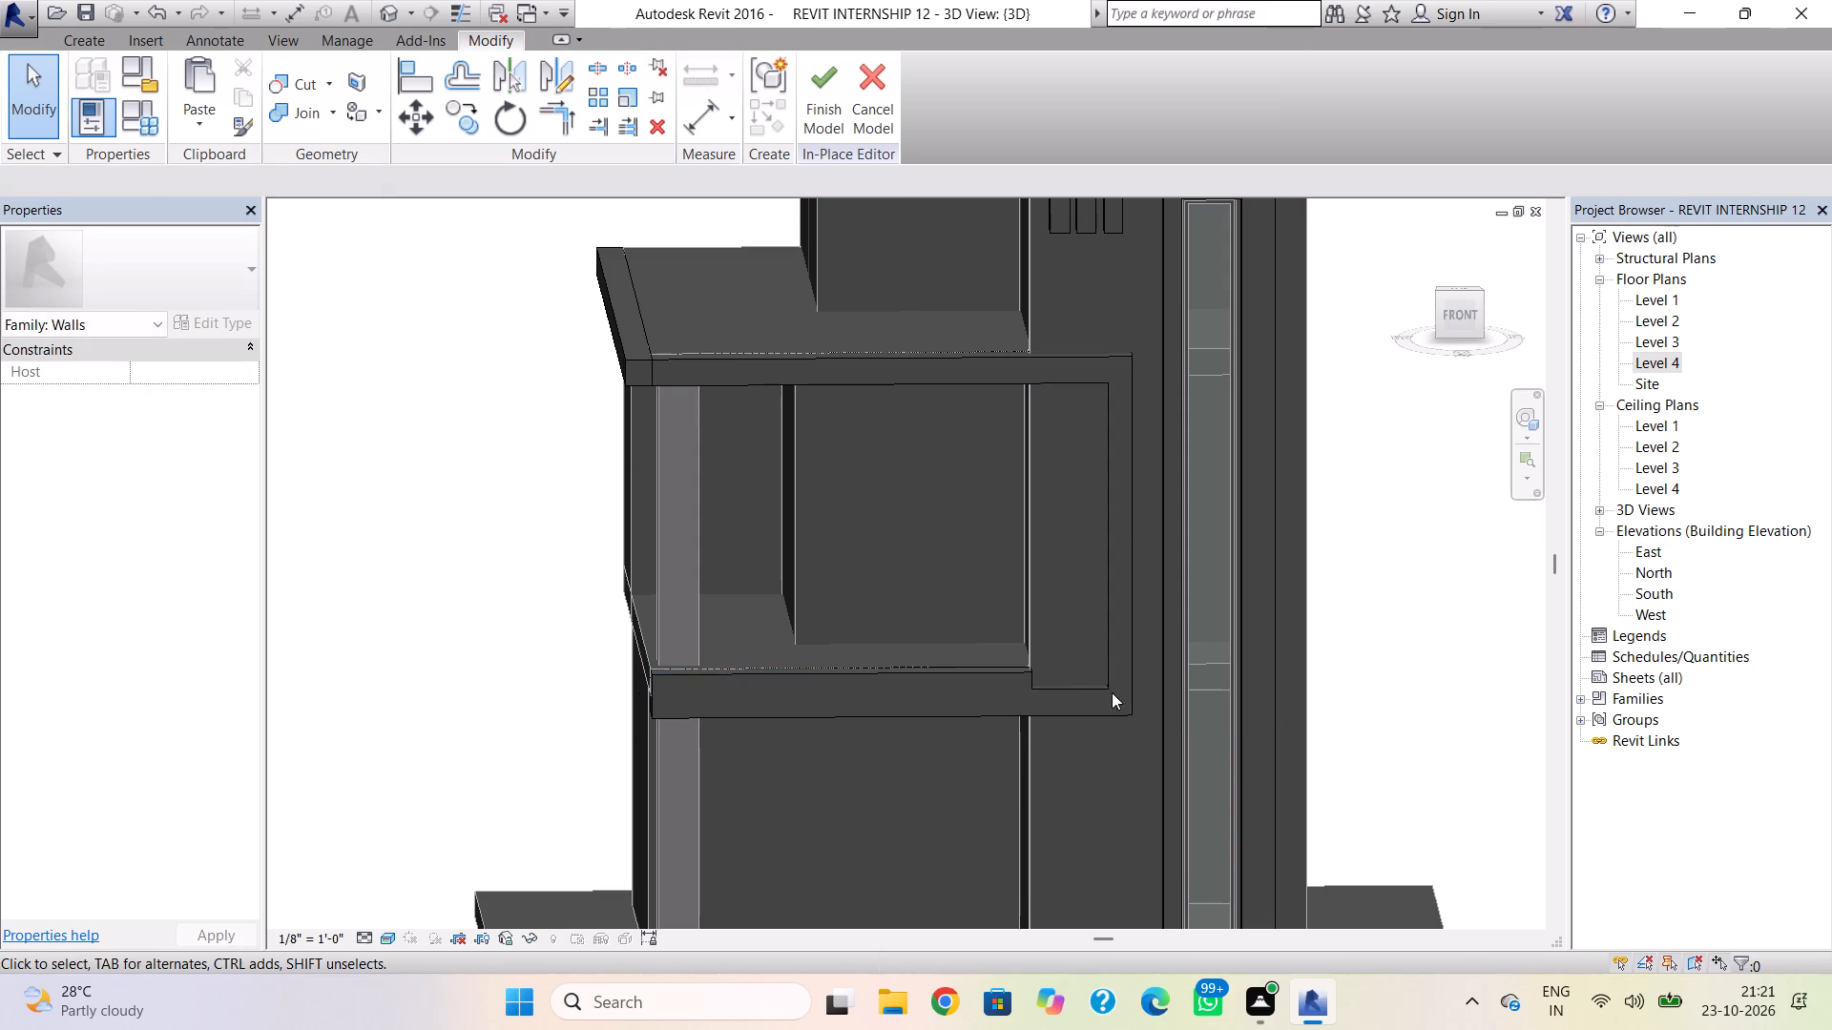
# Lower the top face of the frame's thin bottom strip beside the tower slightly.
pyautogui.click(1072, 677)
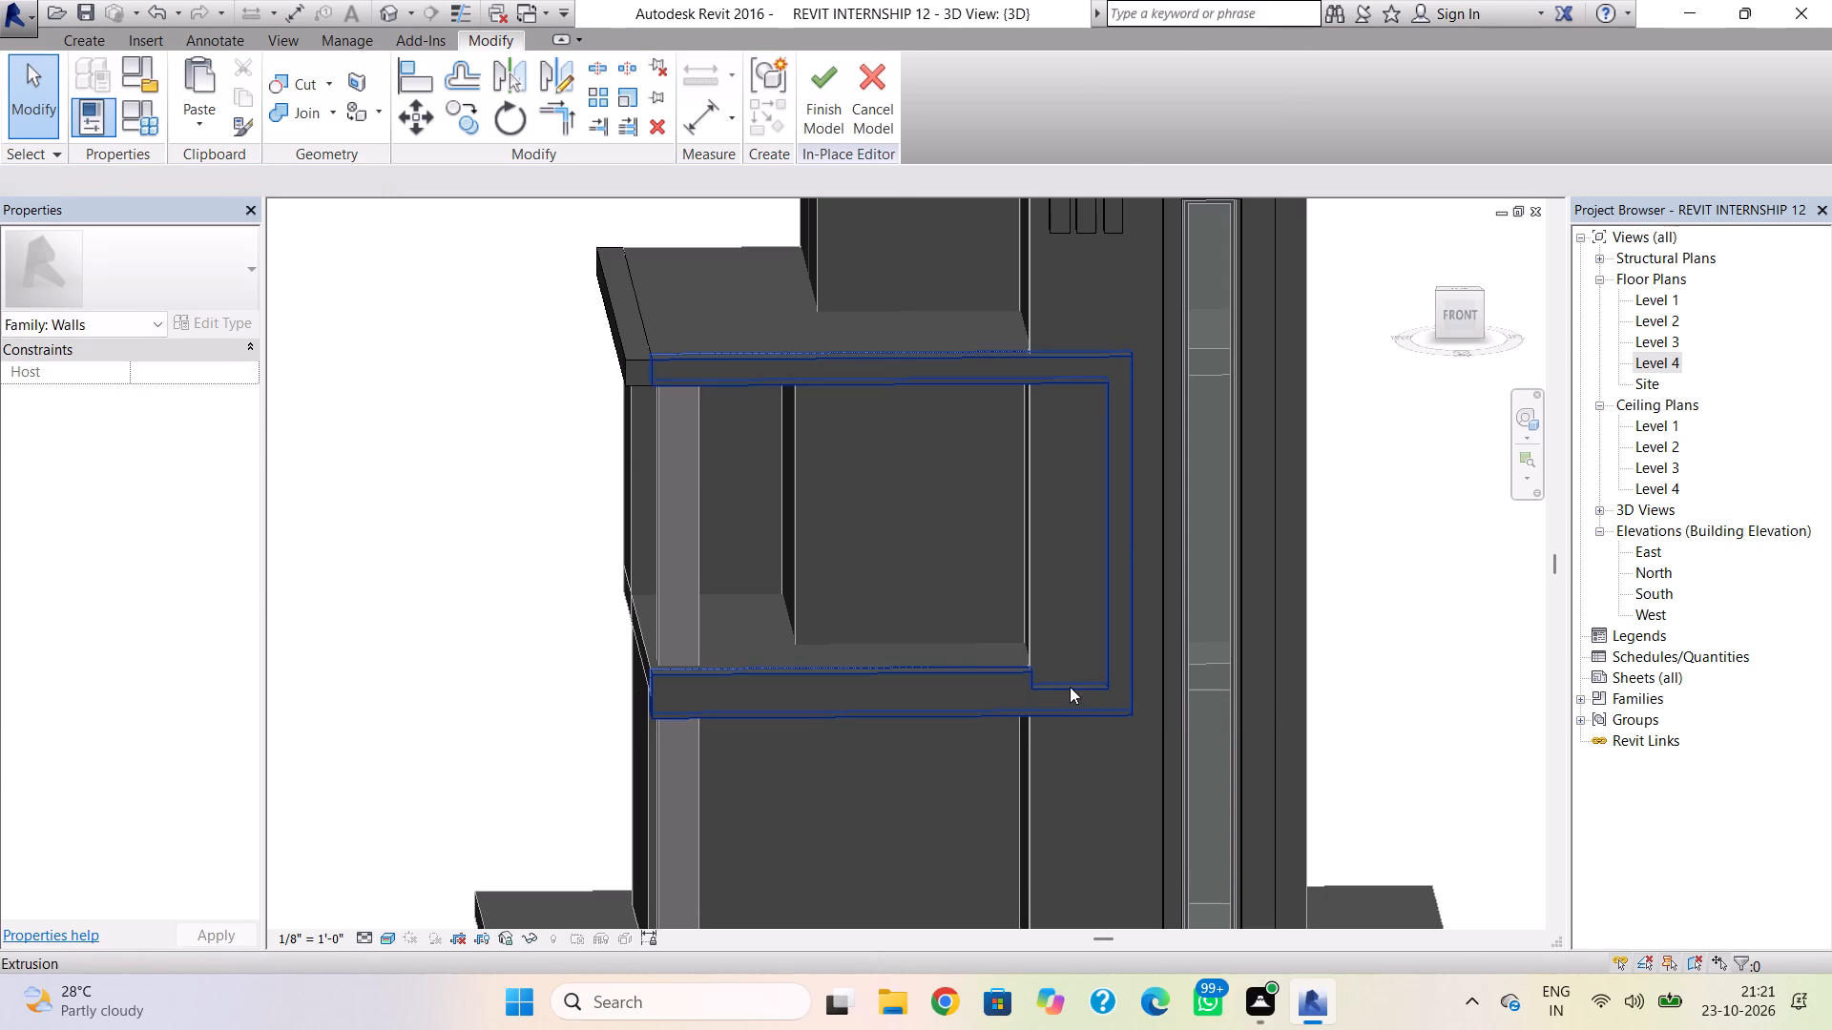
pyautogui.click(1070, 687)
pyautogui.moveTo(1070, 677); pyautogui.dragTo(1072, 693)
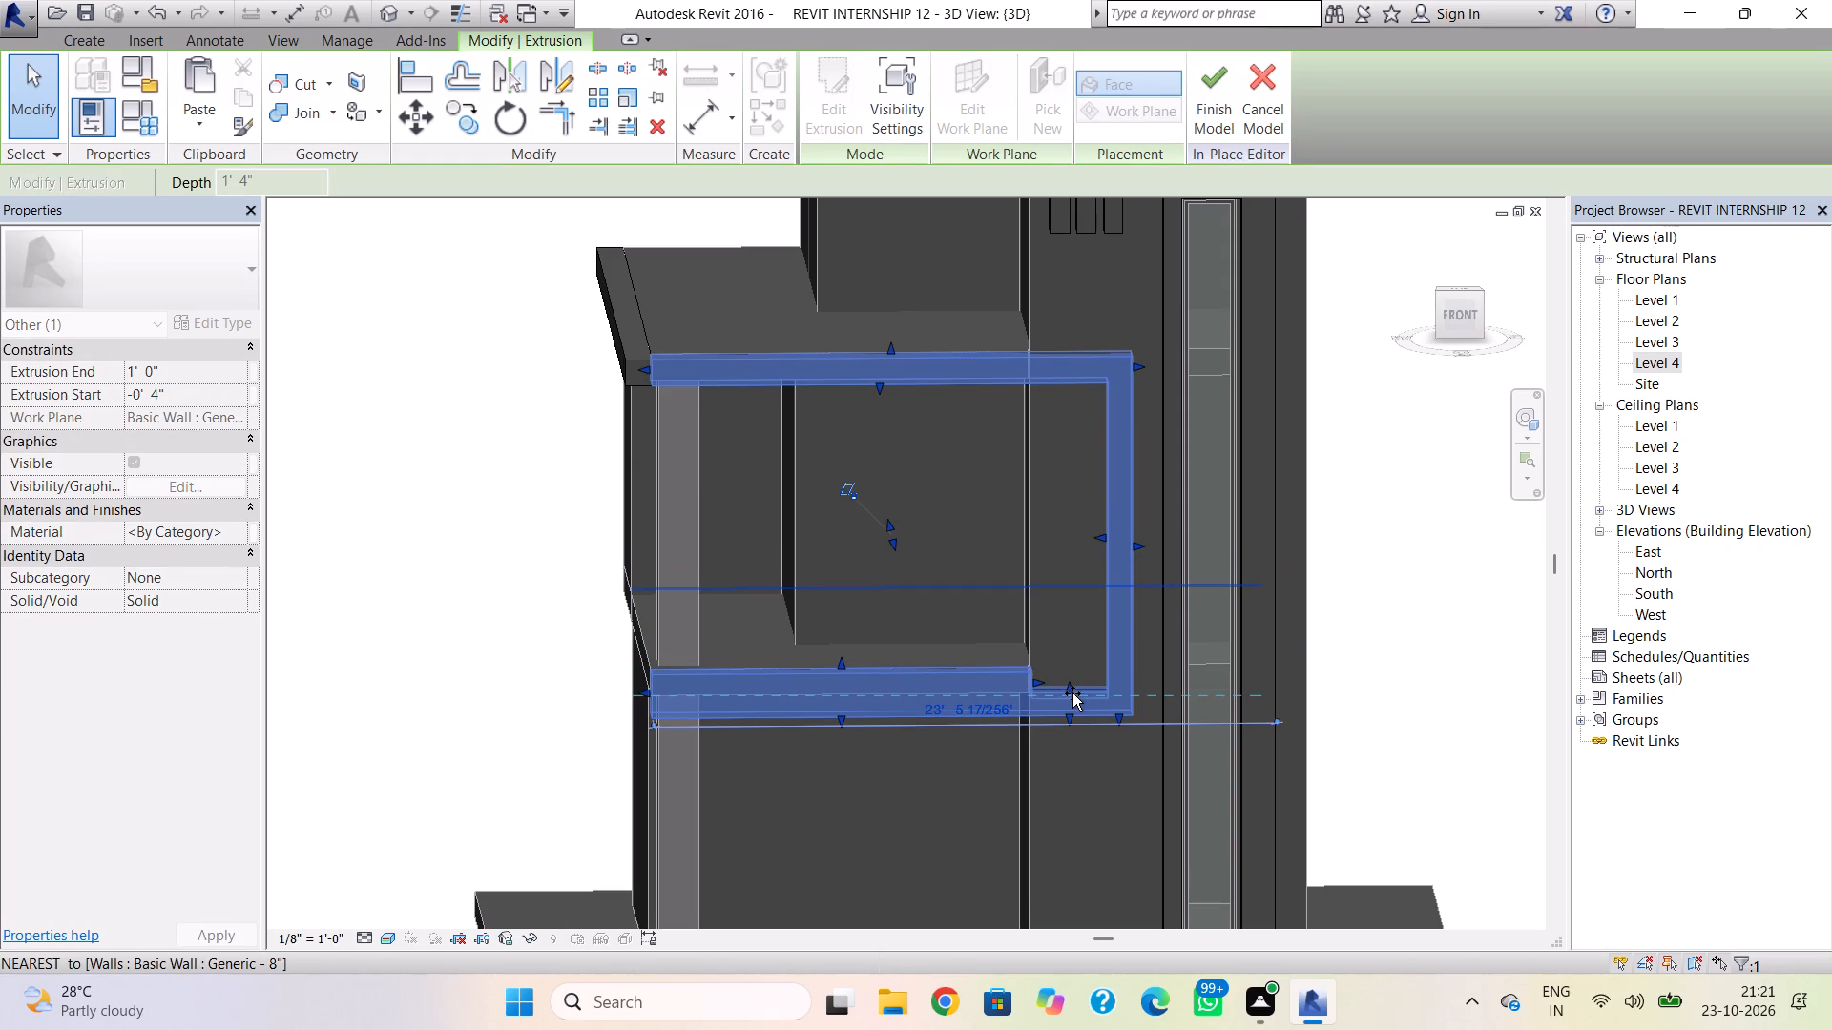
pyautogui.moveTo(1072, 693); pyautogui.dragTo(1073, 695)
pyautogui.press('Escape')
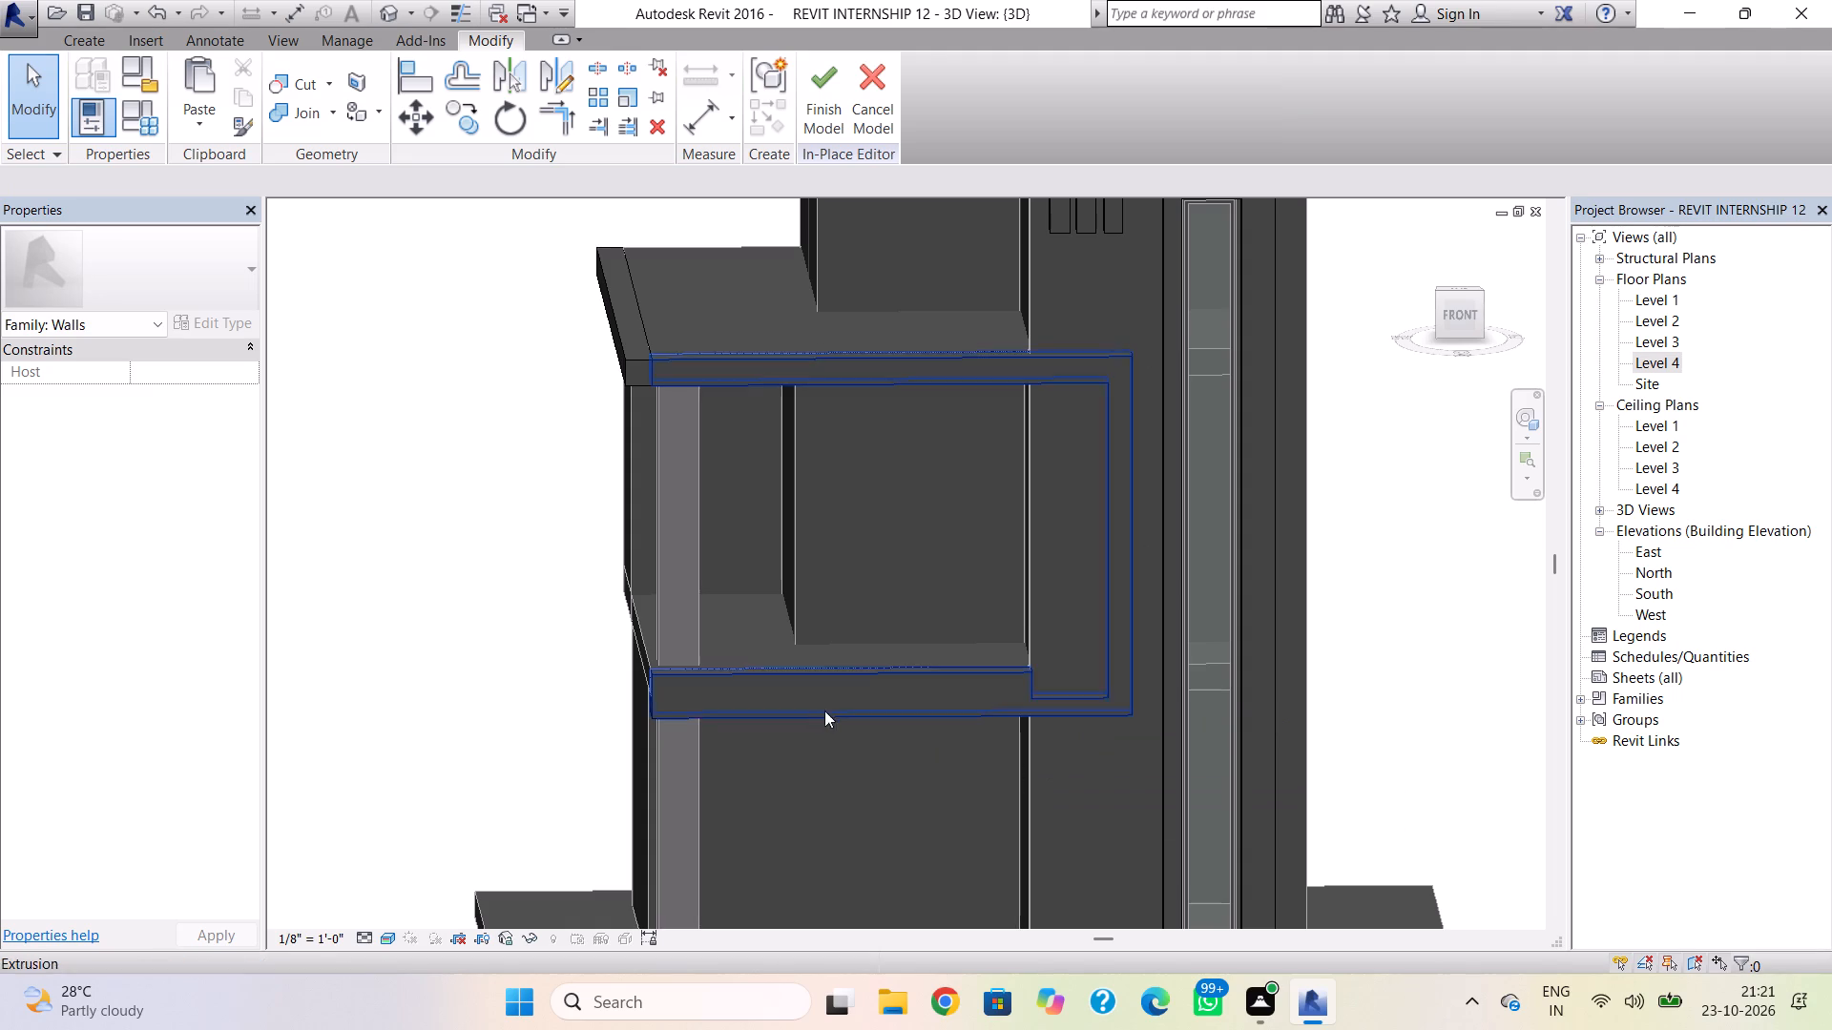
# Raise the top face of the frame's lower band slightly above the balcony slab's front edge.
pyautogui.click(866, 664)
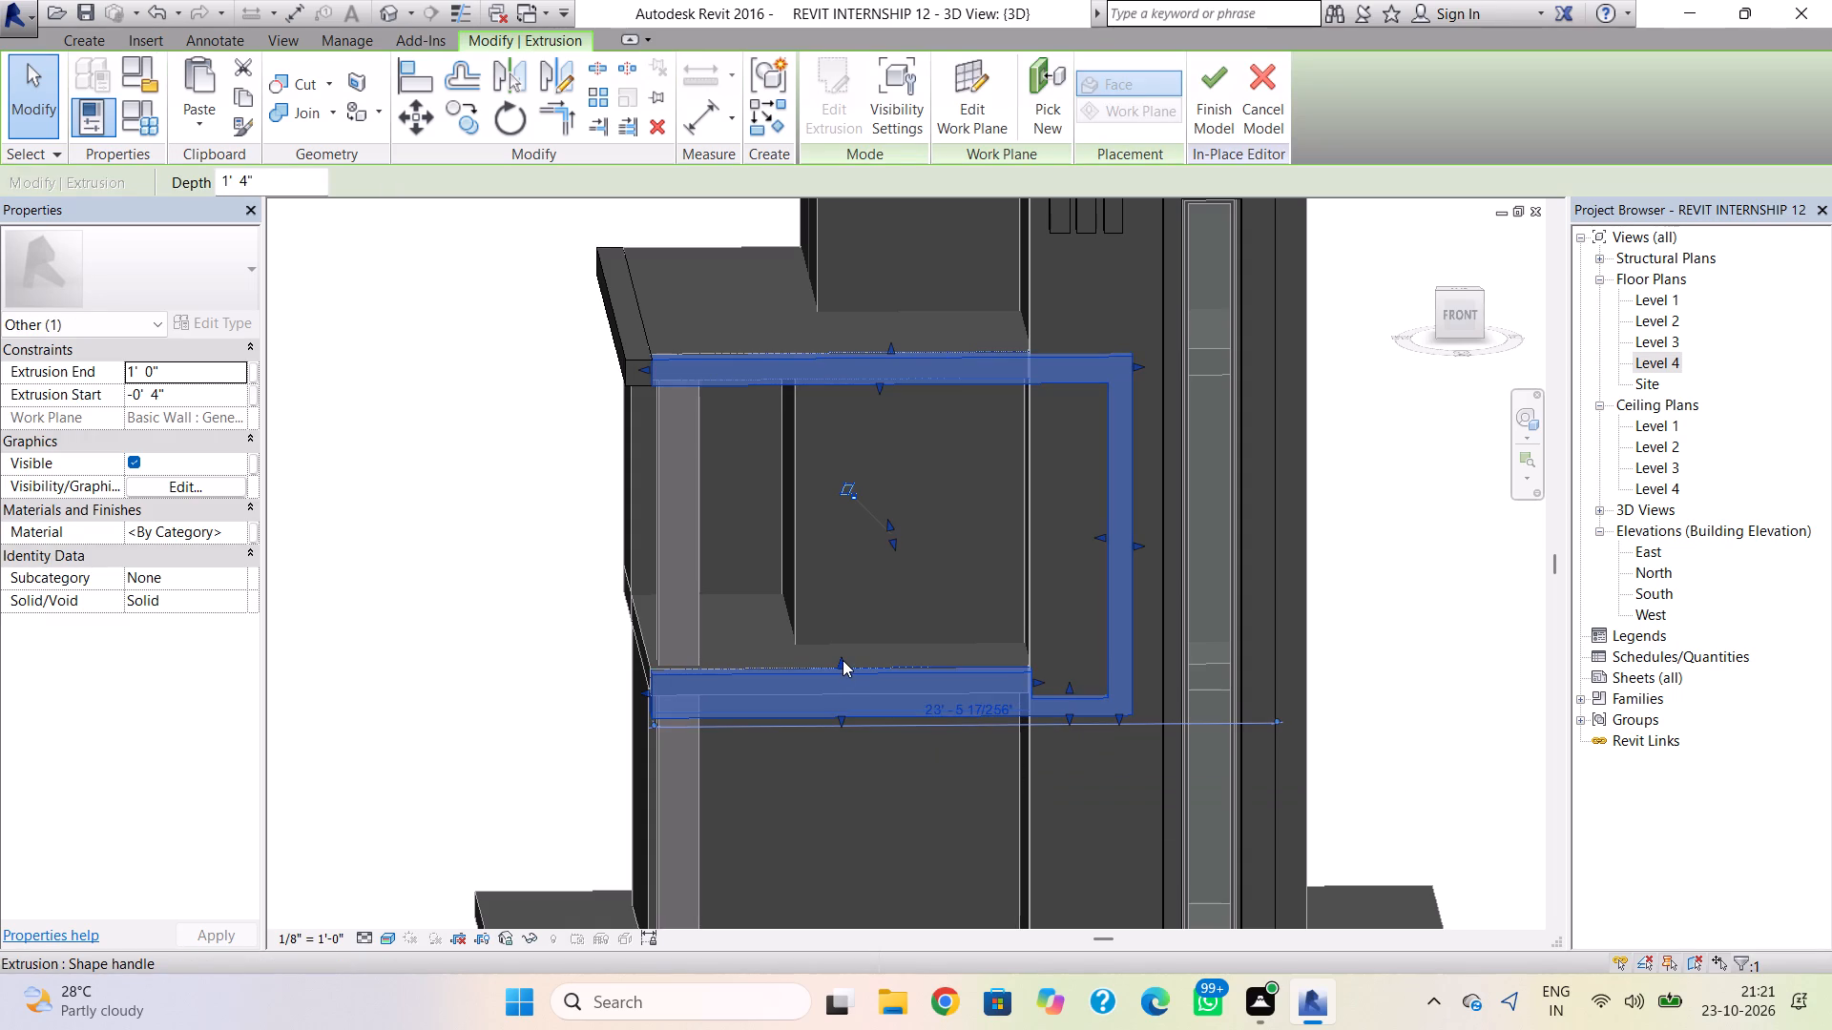
pyautogui.click(843, 660)
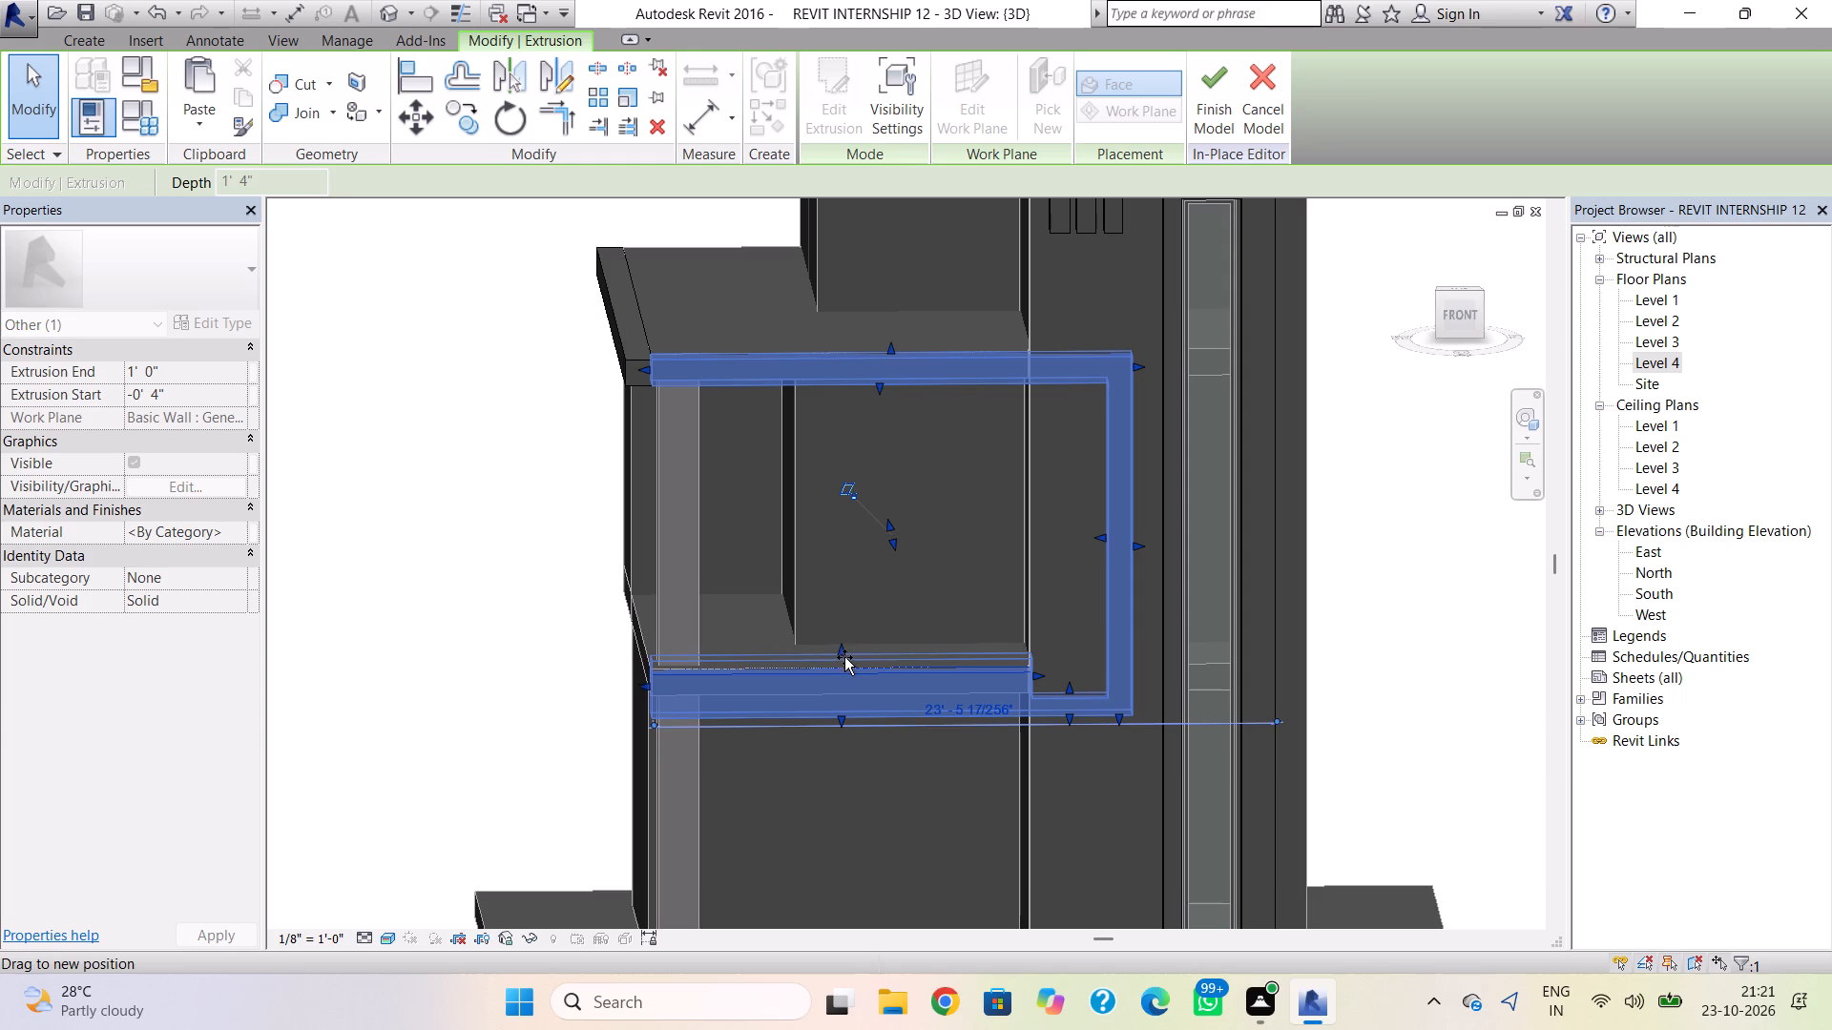
pyautogui.press('Escape')
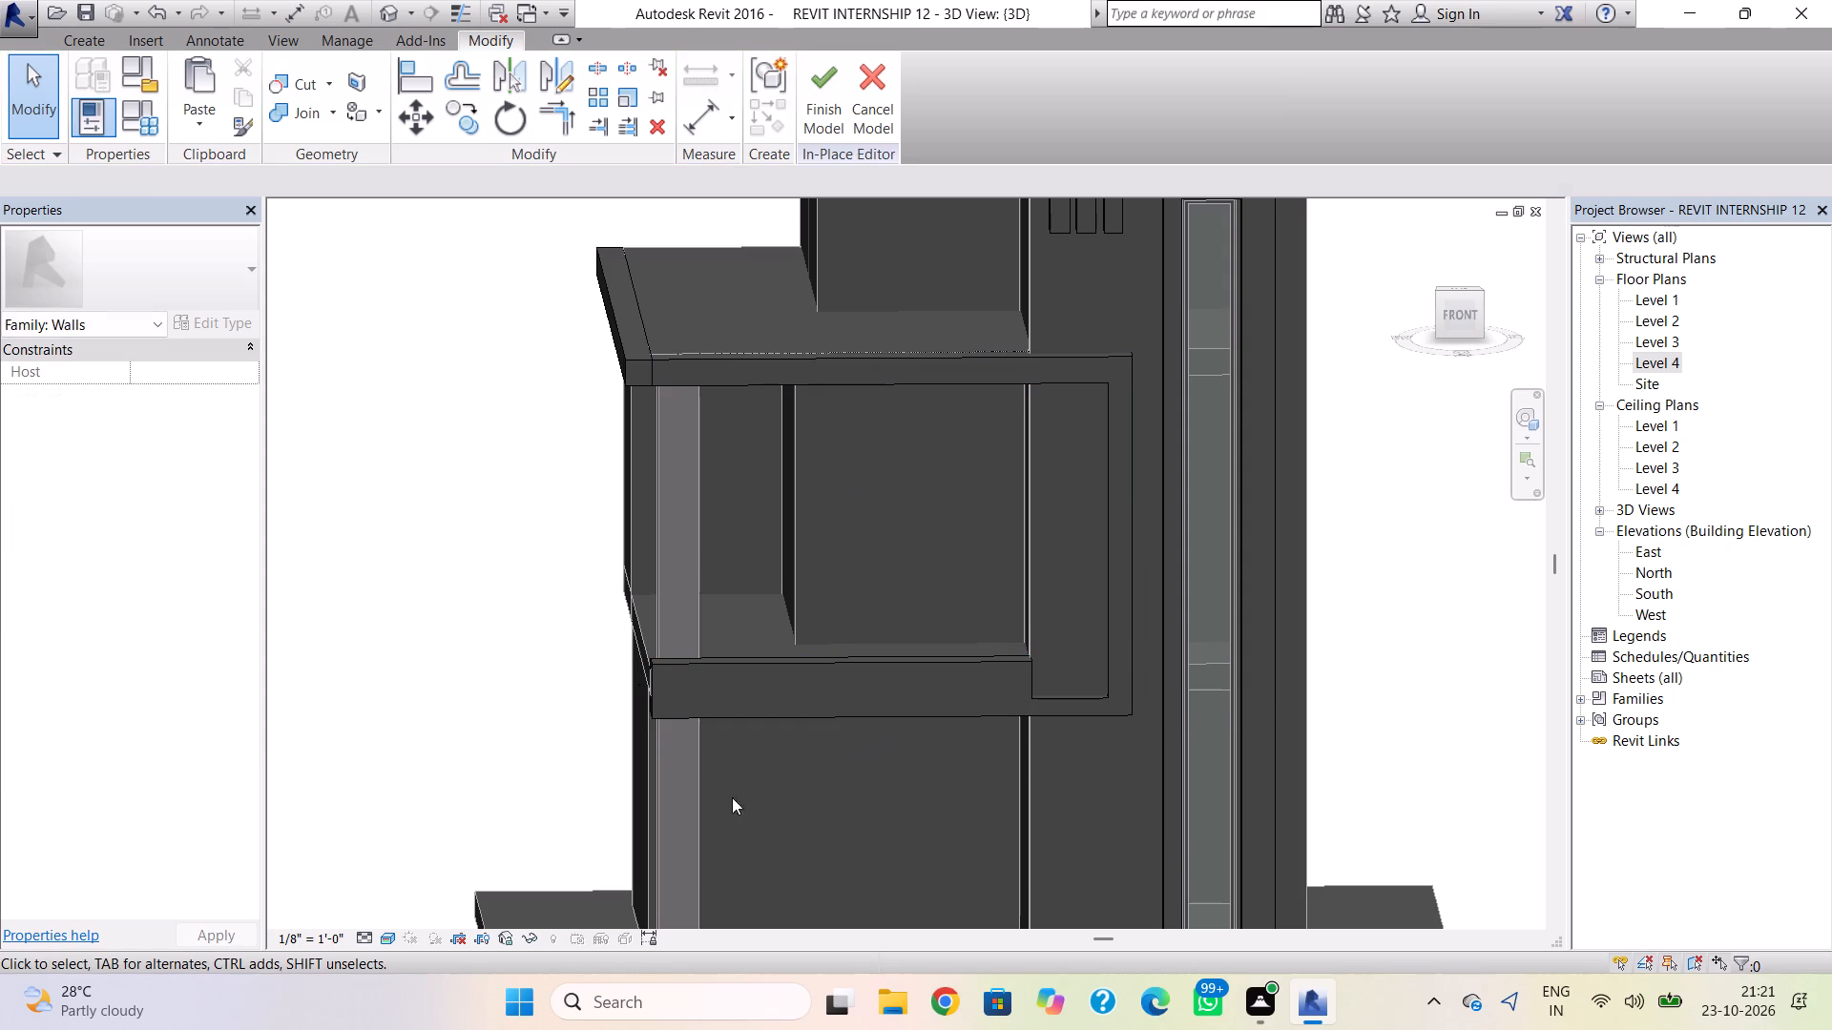
pyautogui.keyDown('shift'); pyautogui.moveTo(621, 806); pyautogui.dragTo(970, 769, button='right'); pyautogui.keyUp('shift')
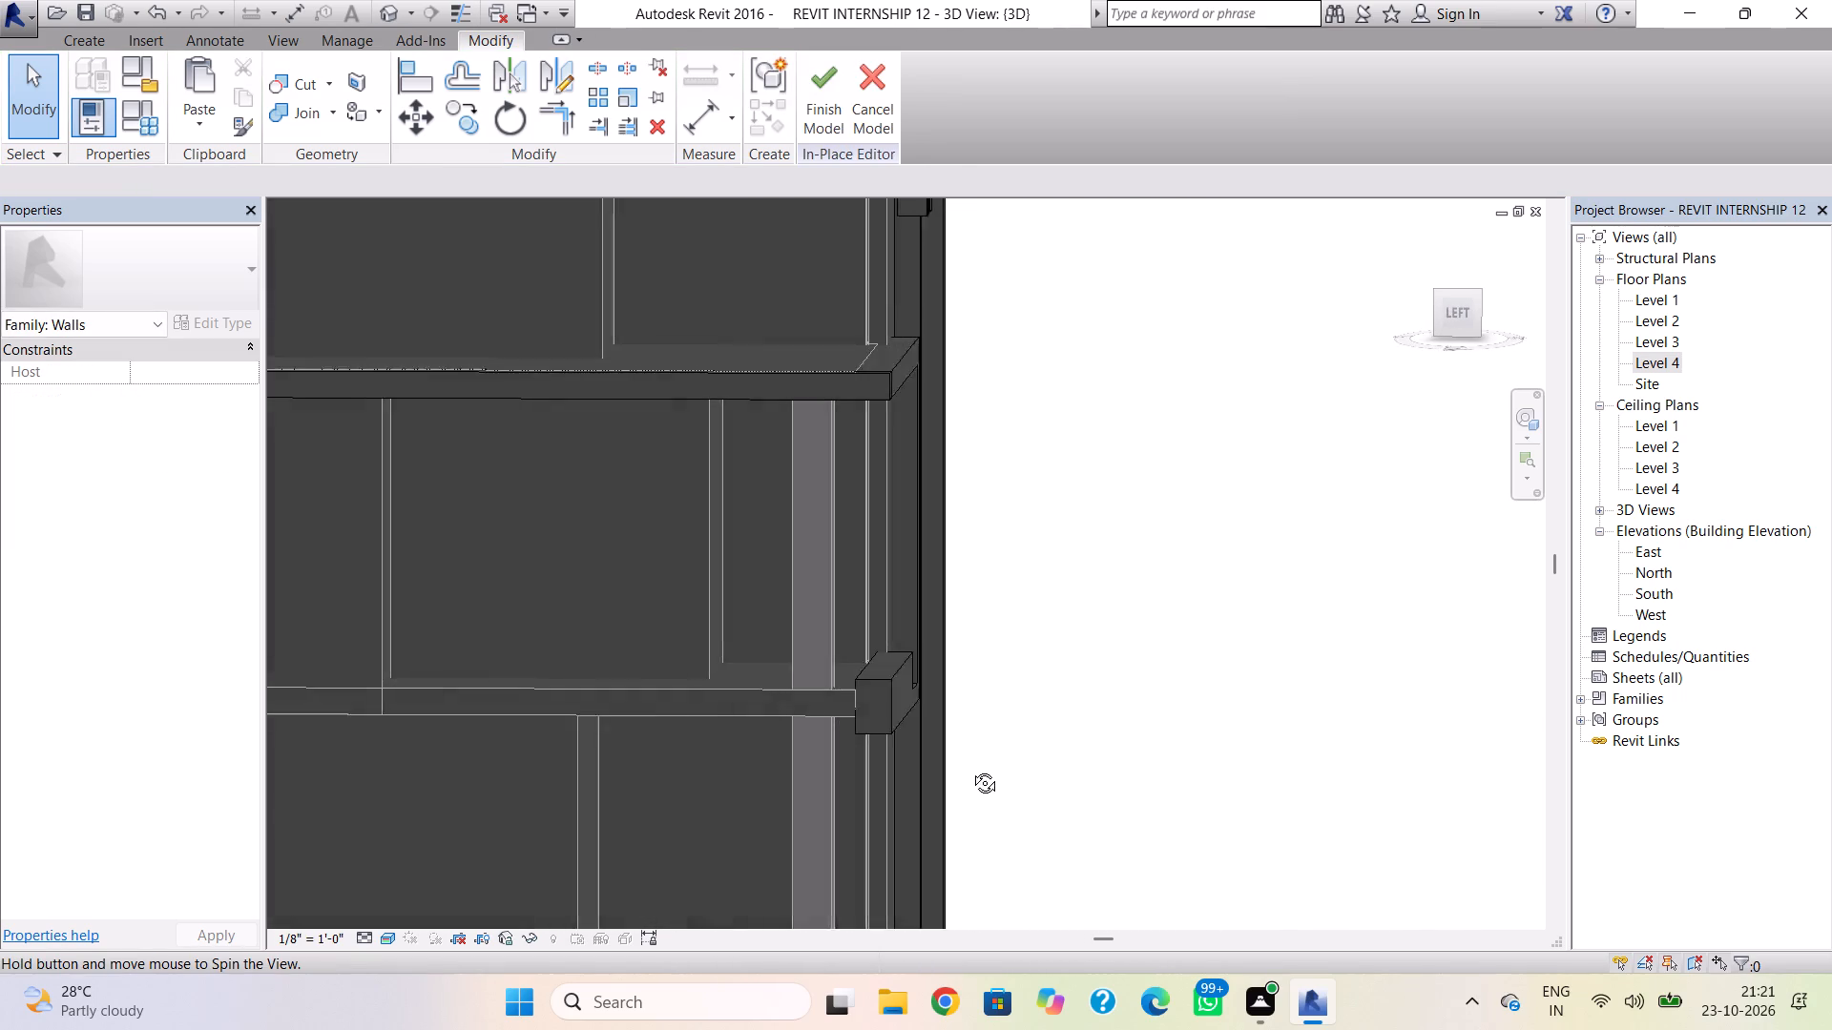
# Set the work plane by picking the side face of the lower balcony slab.
pyautogui.keyDown('shift'); pyautogui.moveTo(970, 769); pyautogui.dragTo(976, 768, button='right'); pyautogui.keyUp('shift')
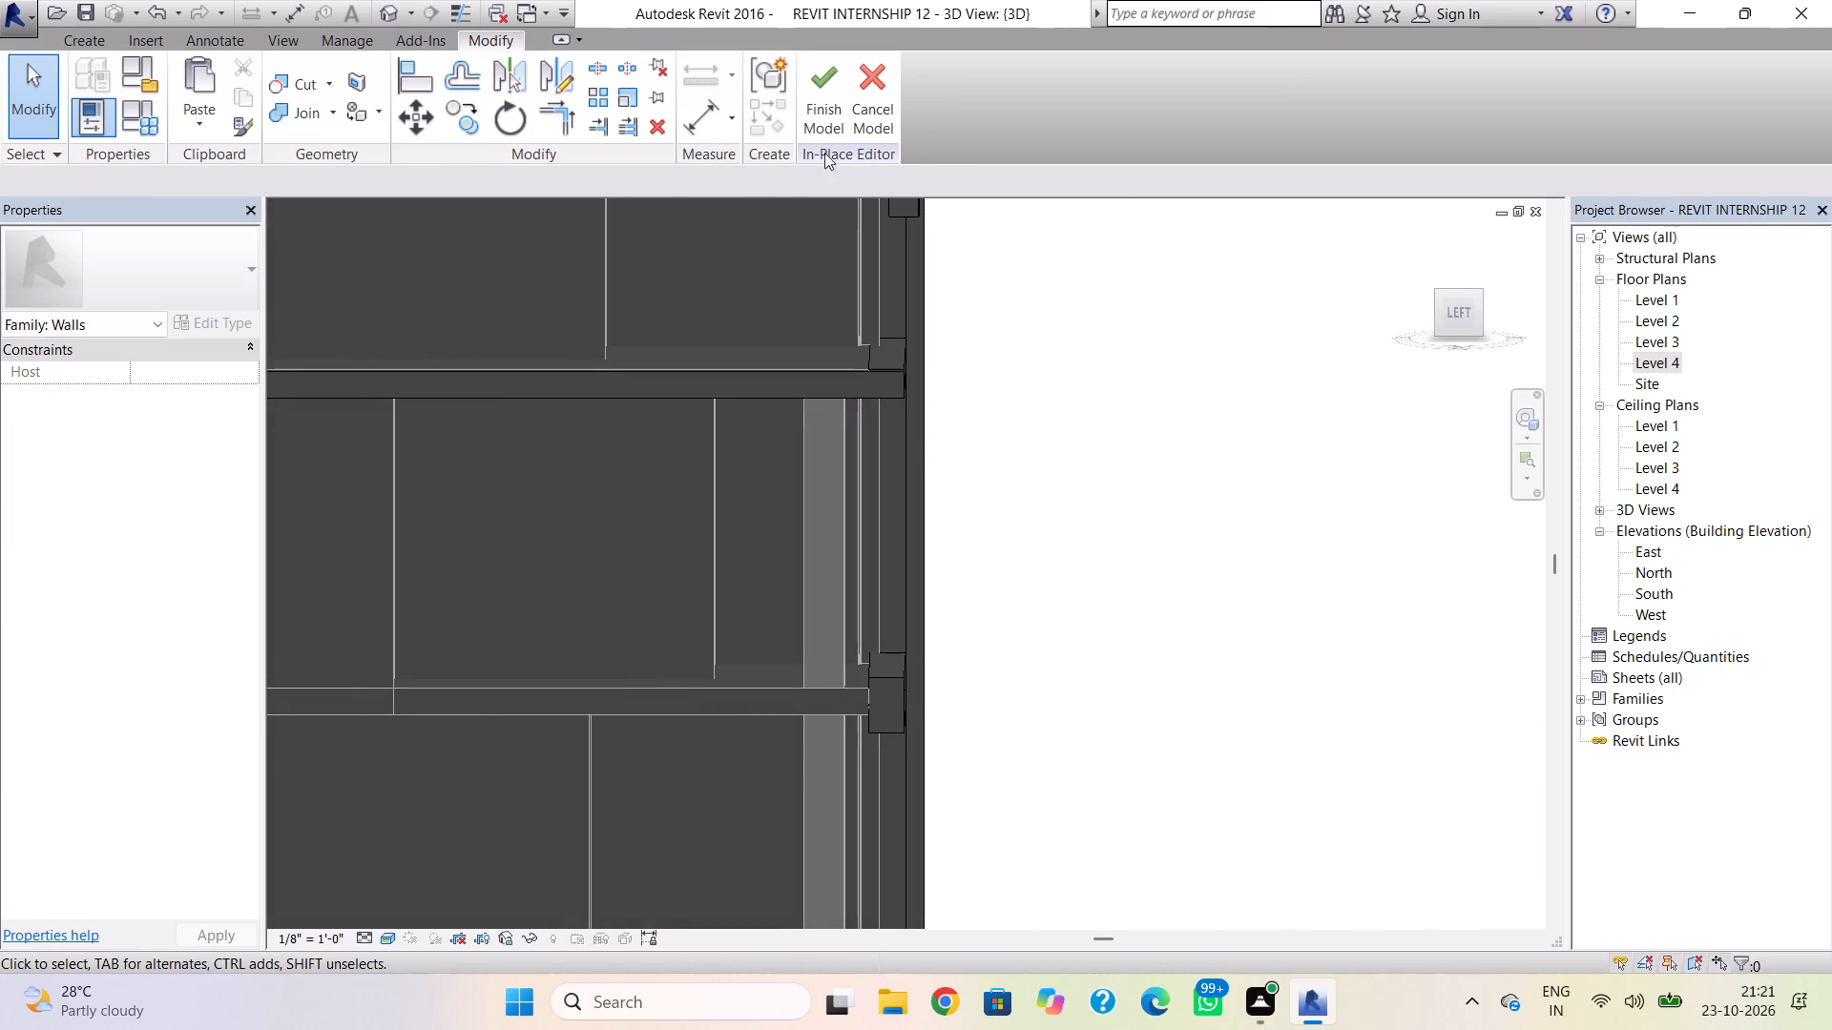
pyautogui.click(72, 36)
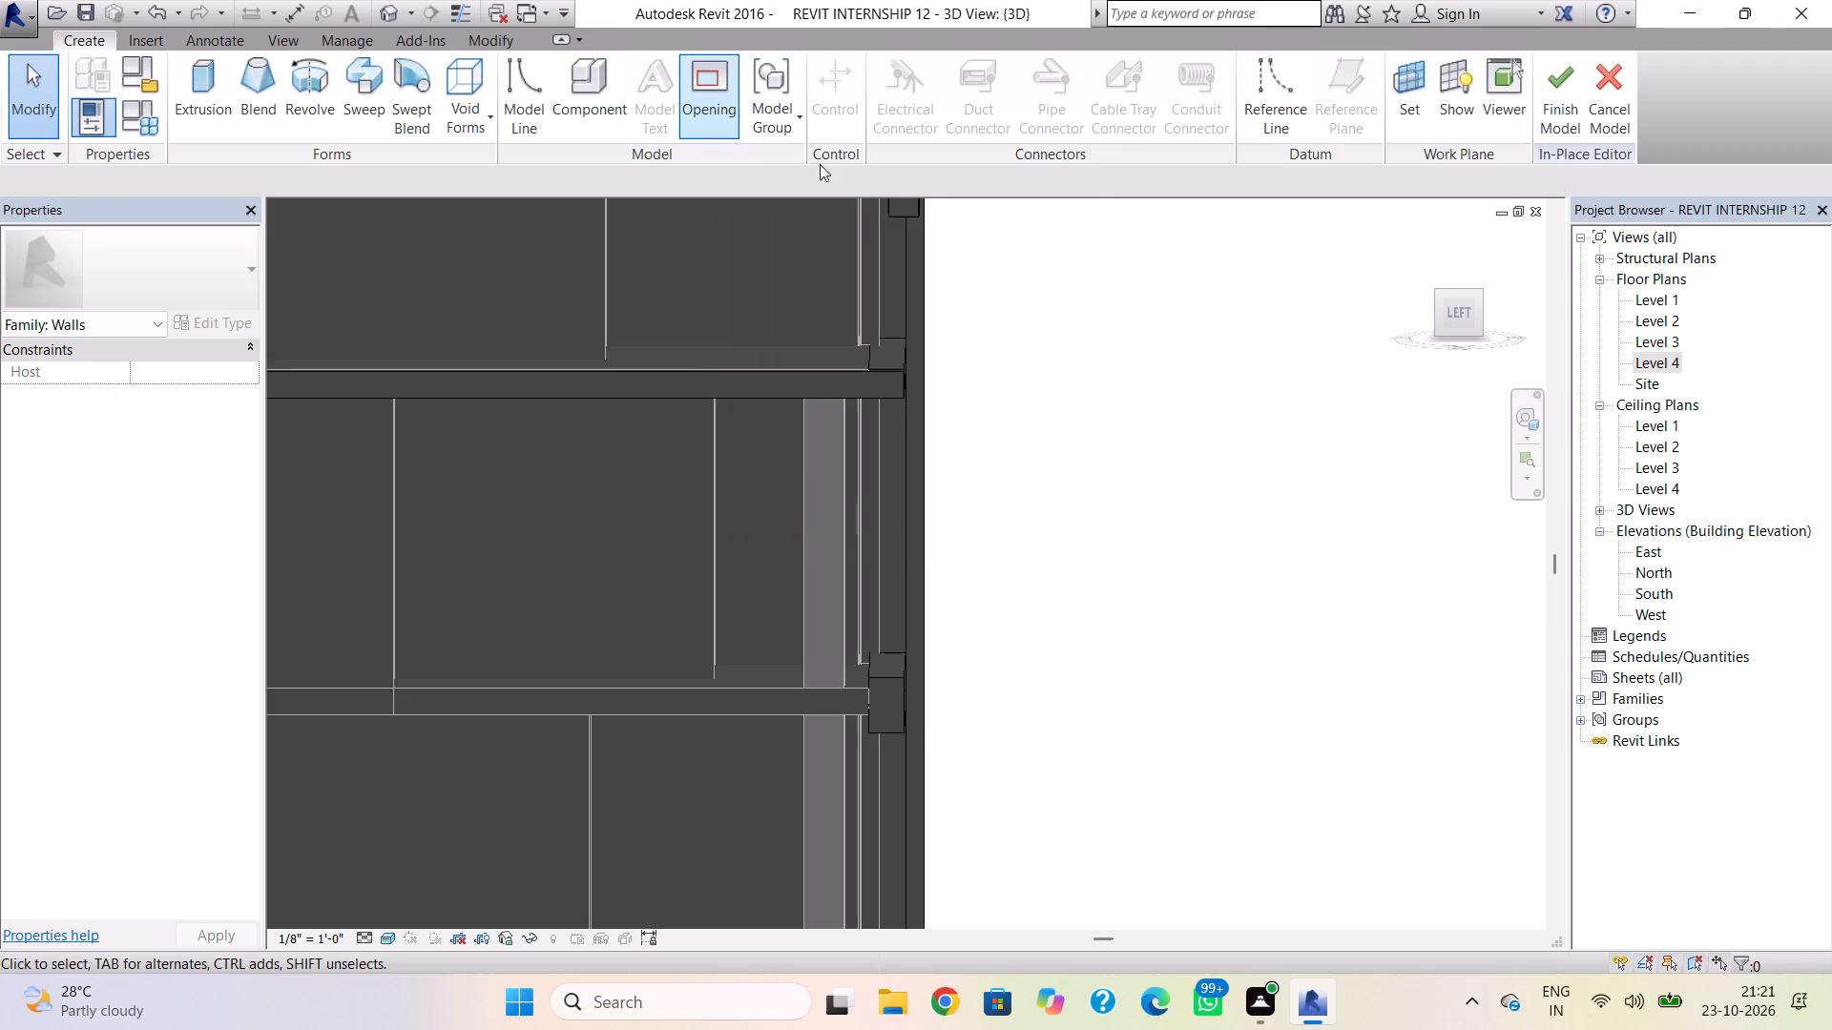
pyautogui.click(1416, 71)
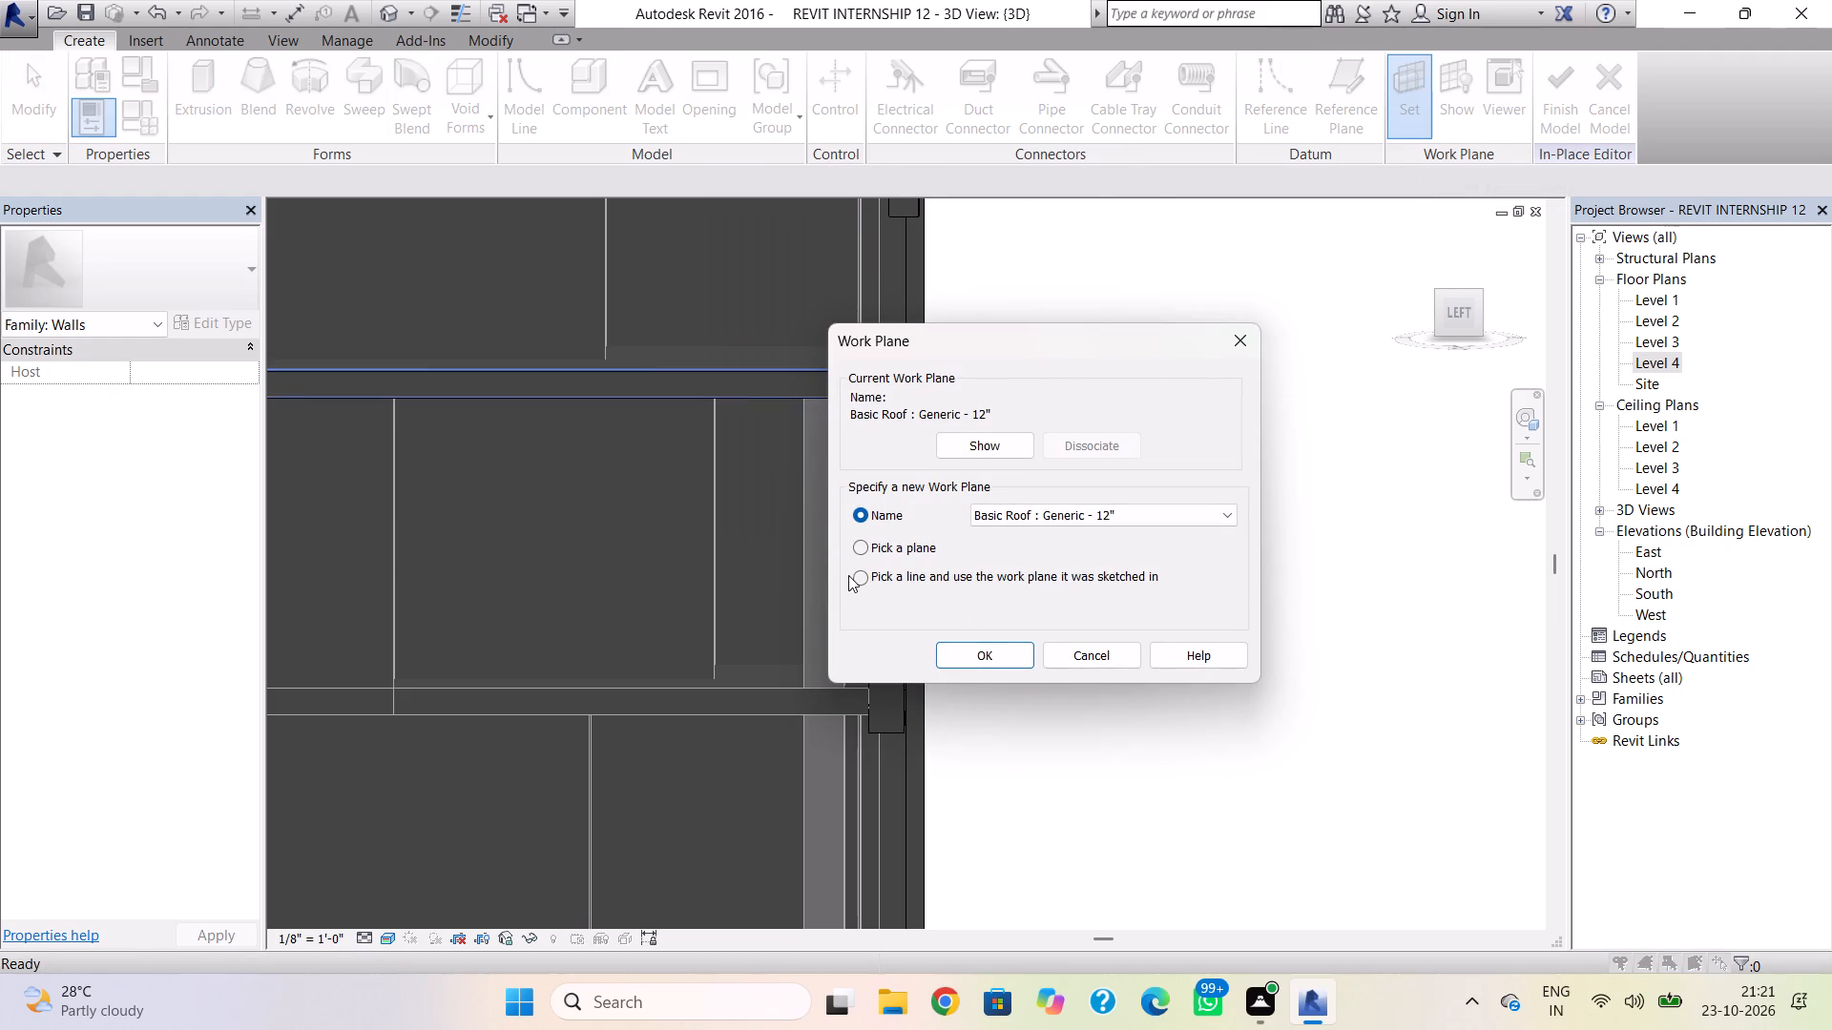
pyautogui.click(861, 546)
pyautogui.click(950, 644)
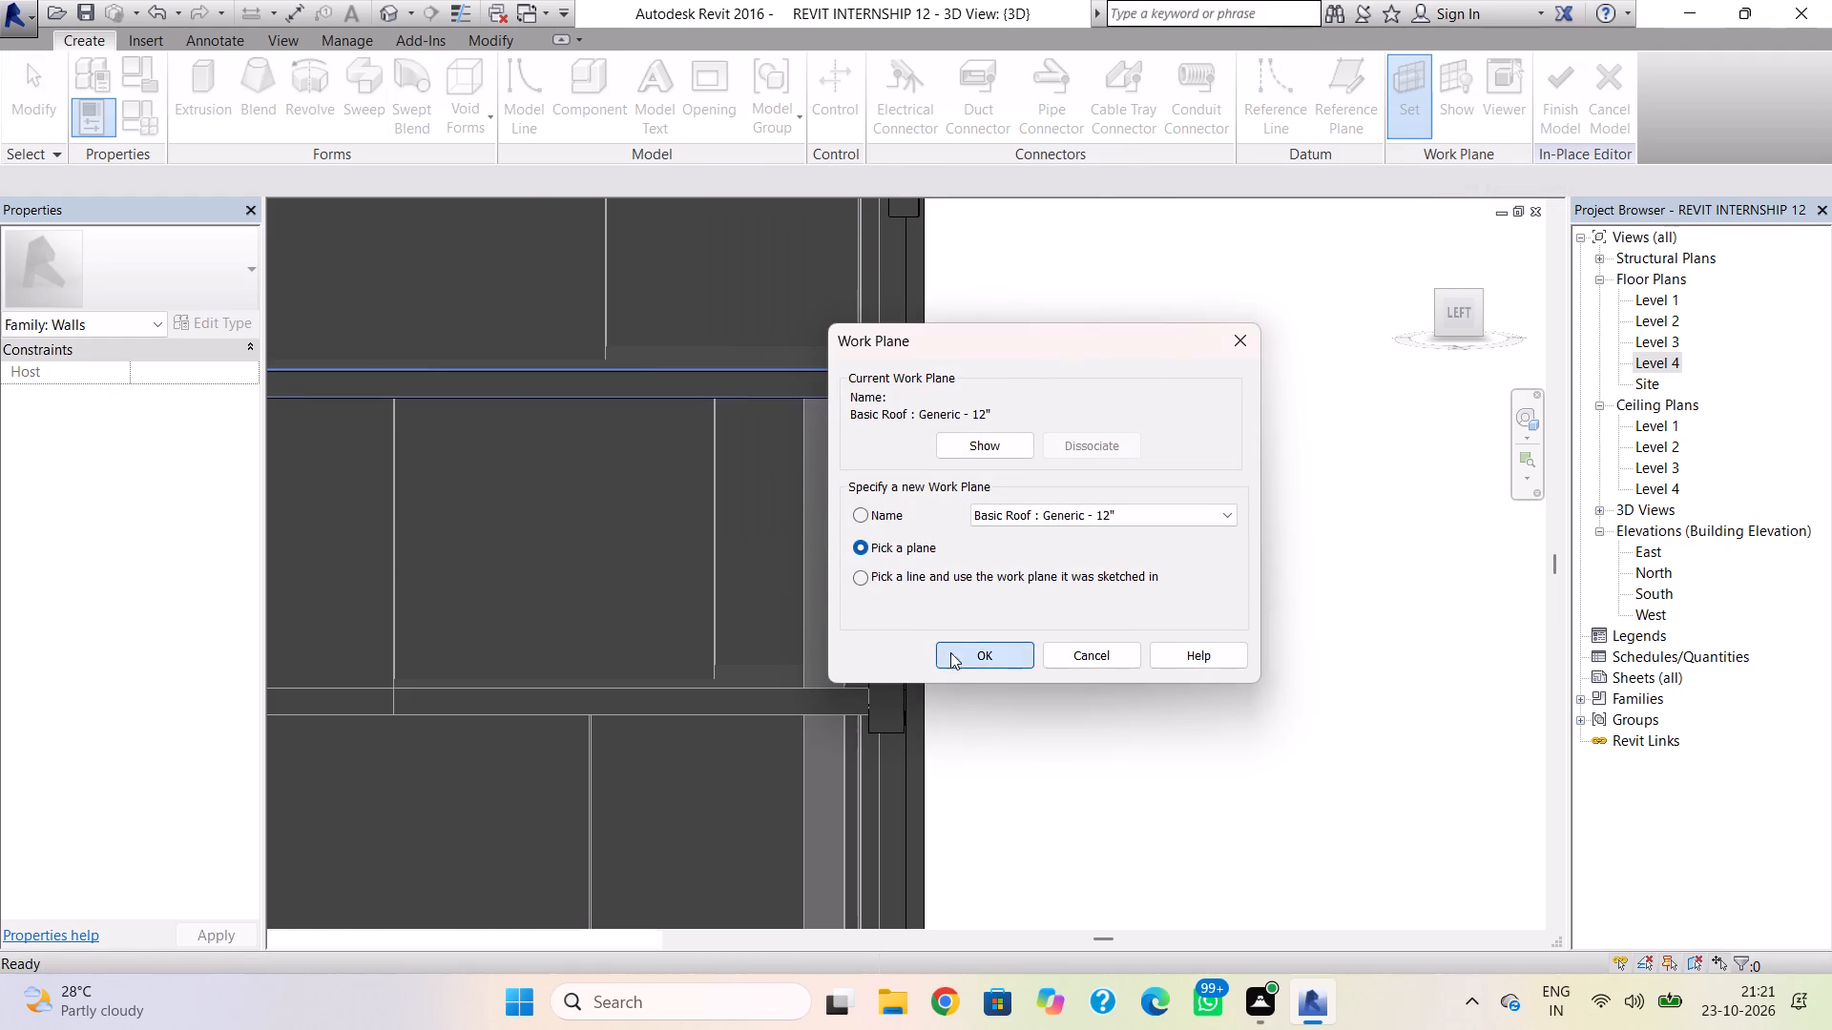
pyautogui.click(836, 705)
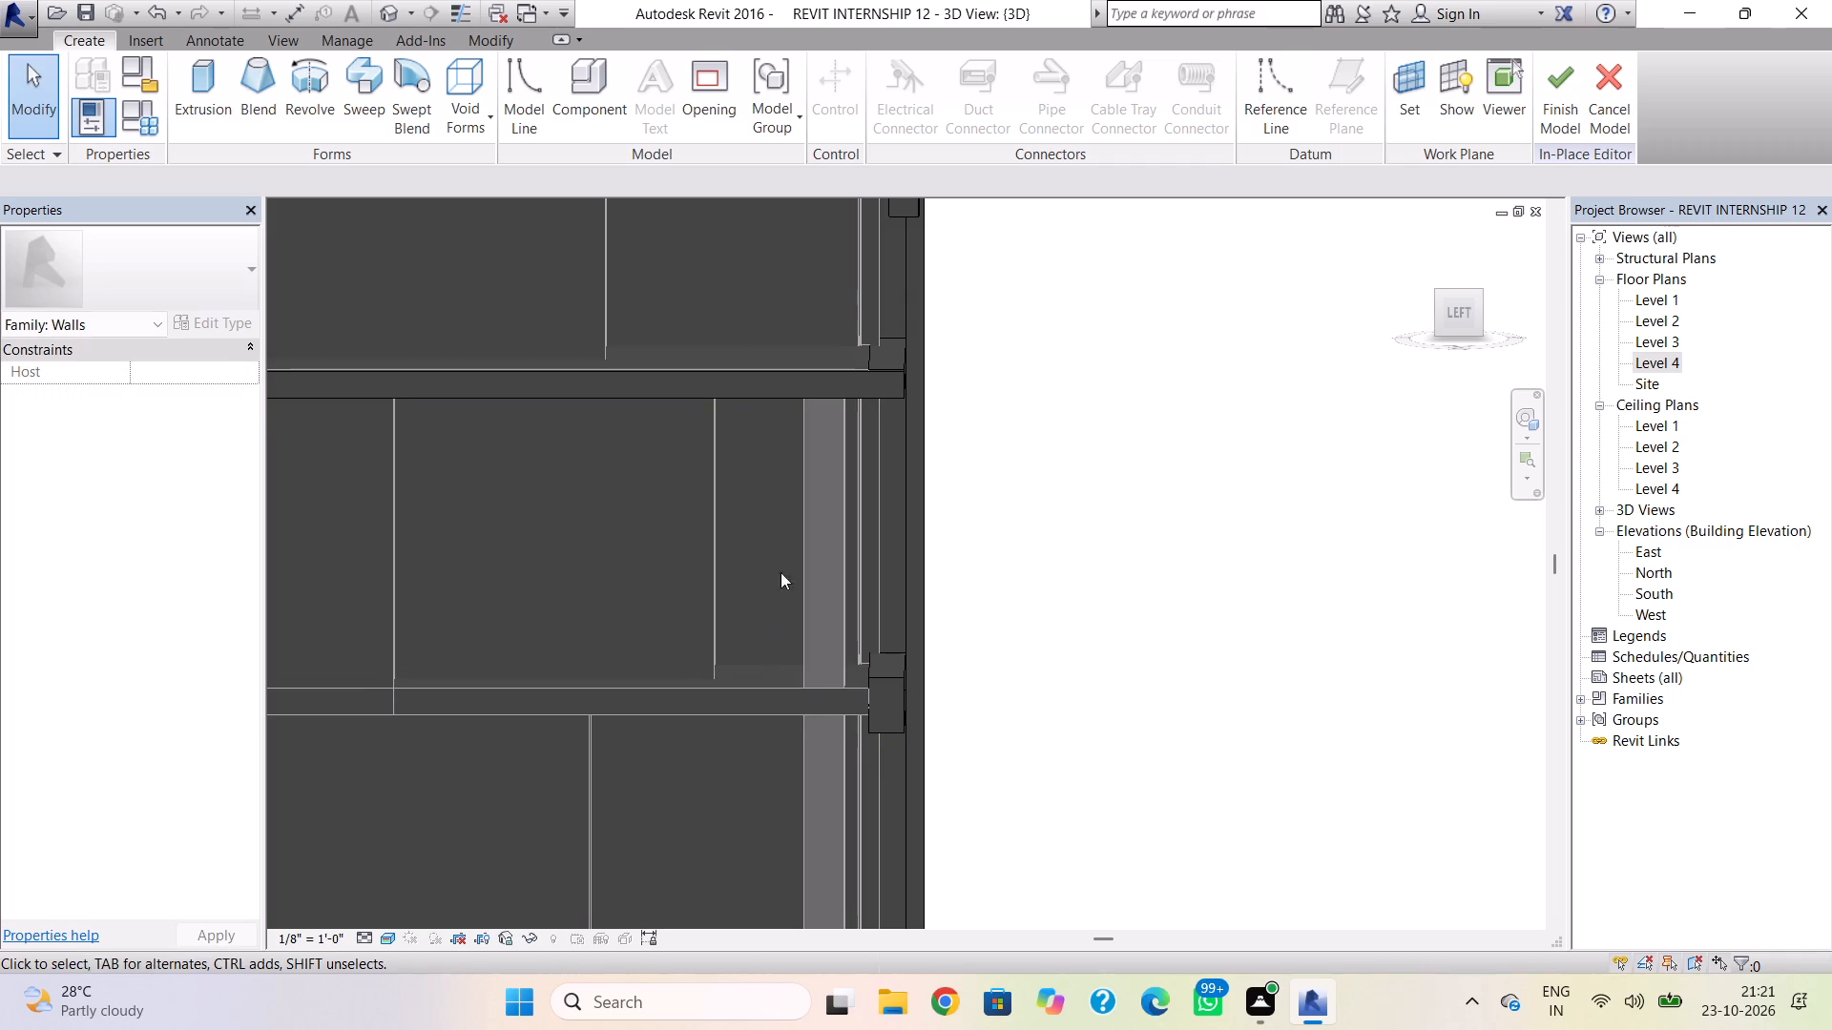
# Sketch a closed extrusion profile about 26' 6" long over the lower slab's side, from the frame band's top edge to the slab's underside.
pyautogui.click(211, 90)
pyautogui.scroll(-1, 759, 632)
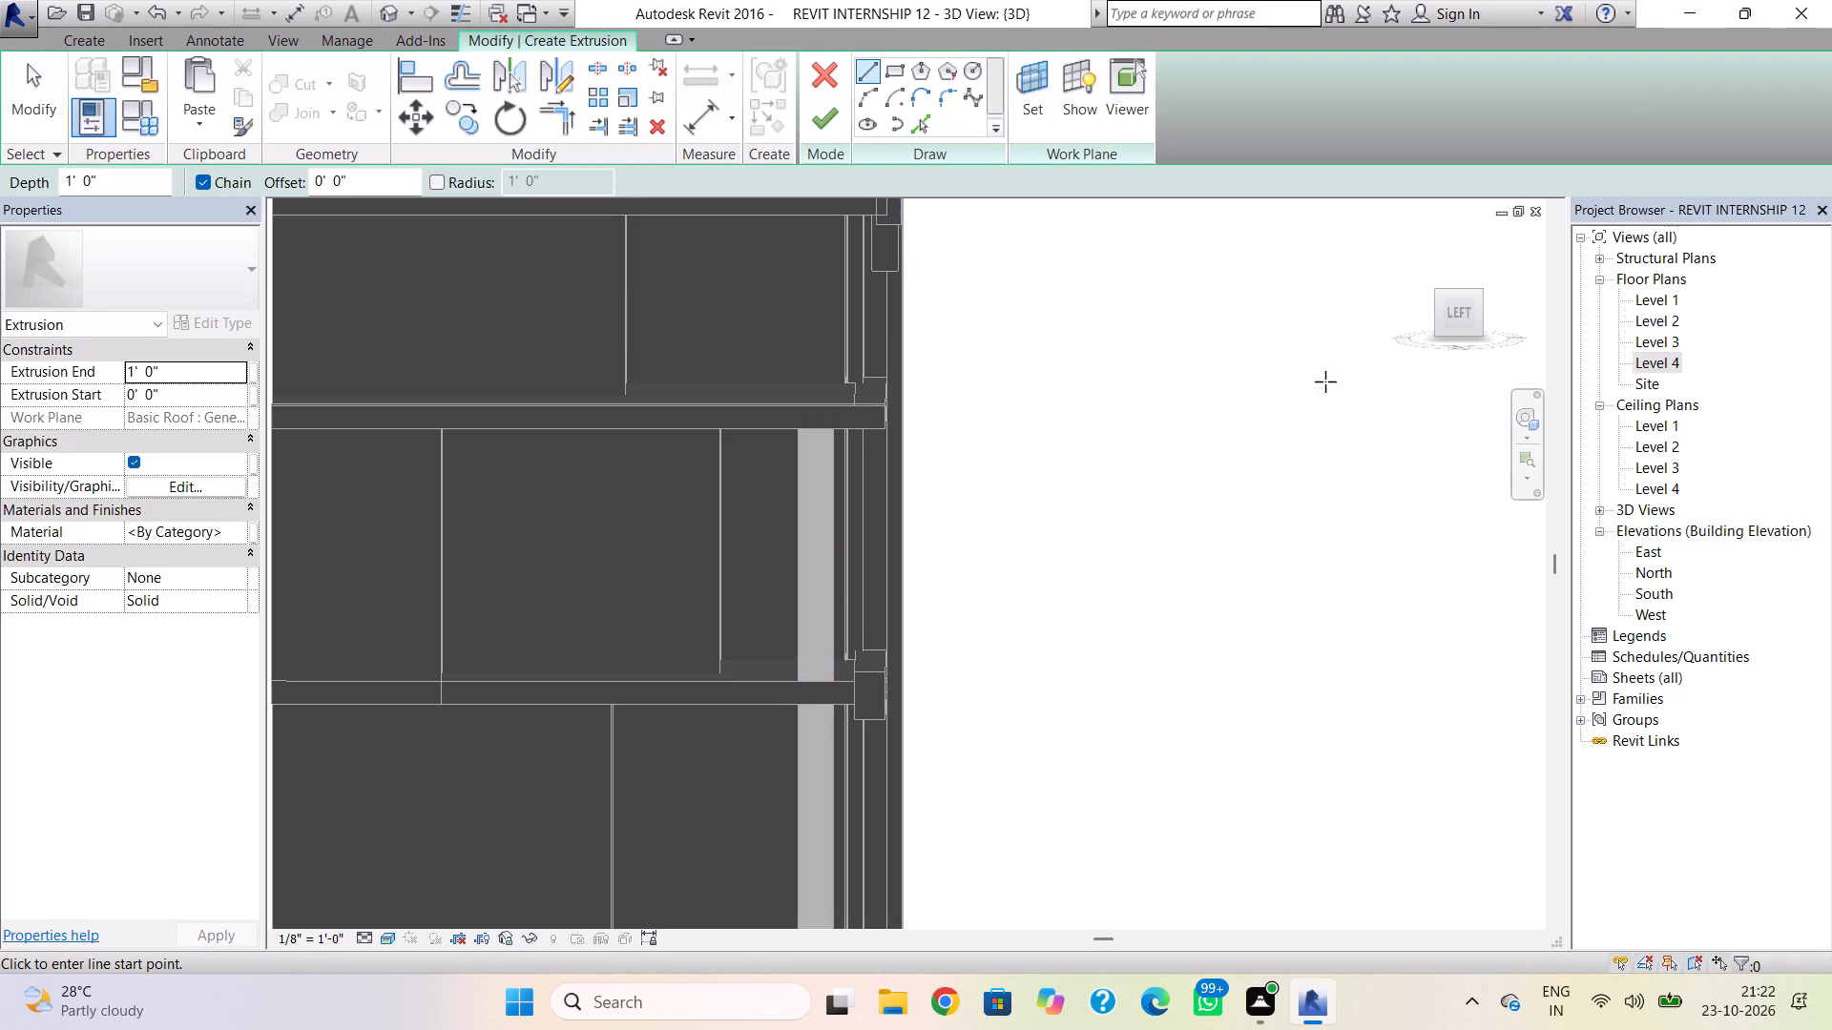
pyautogui.click(1464, 309)
pyautogui.scroll(3, 956, 547)
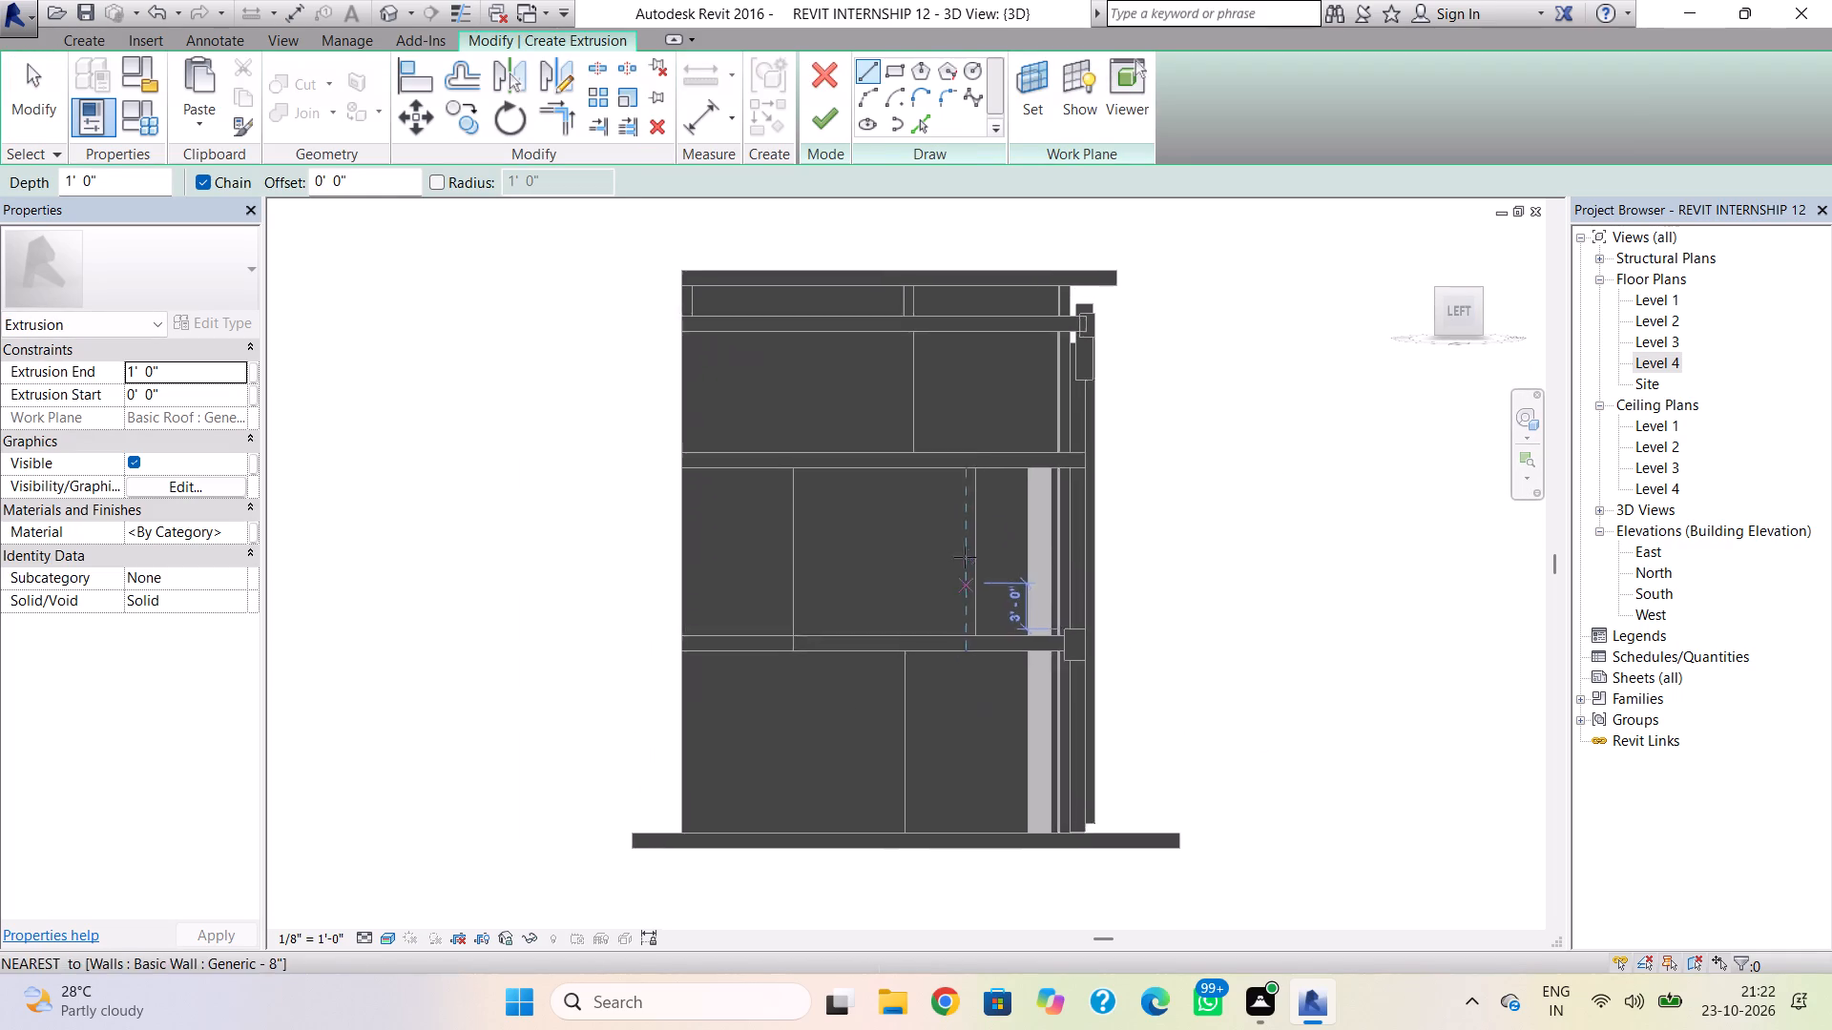
pyautogui.scroll(4, 965, 557)
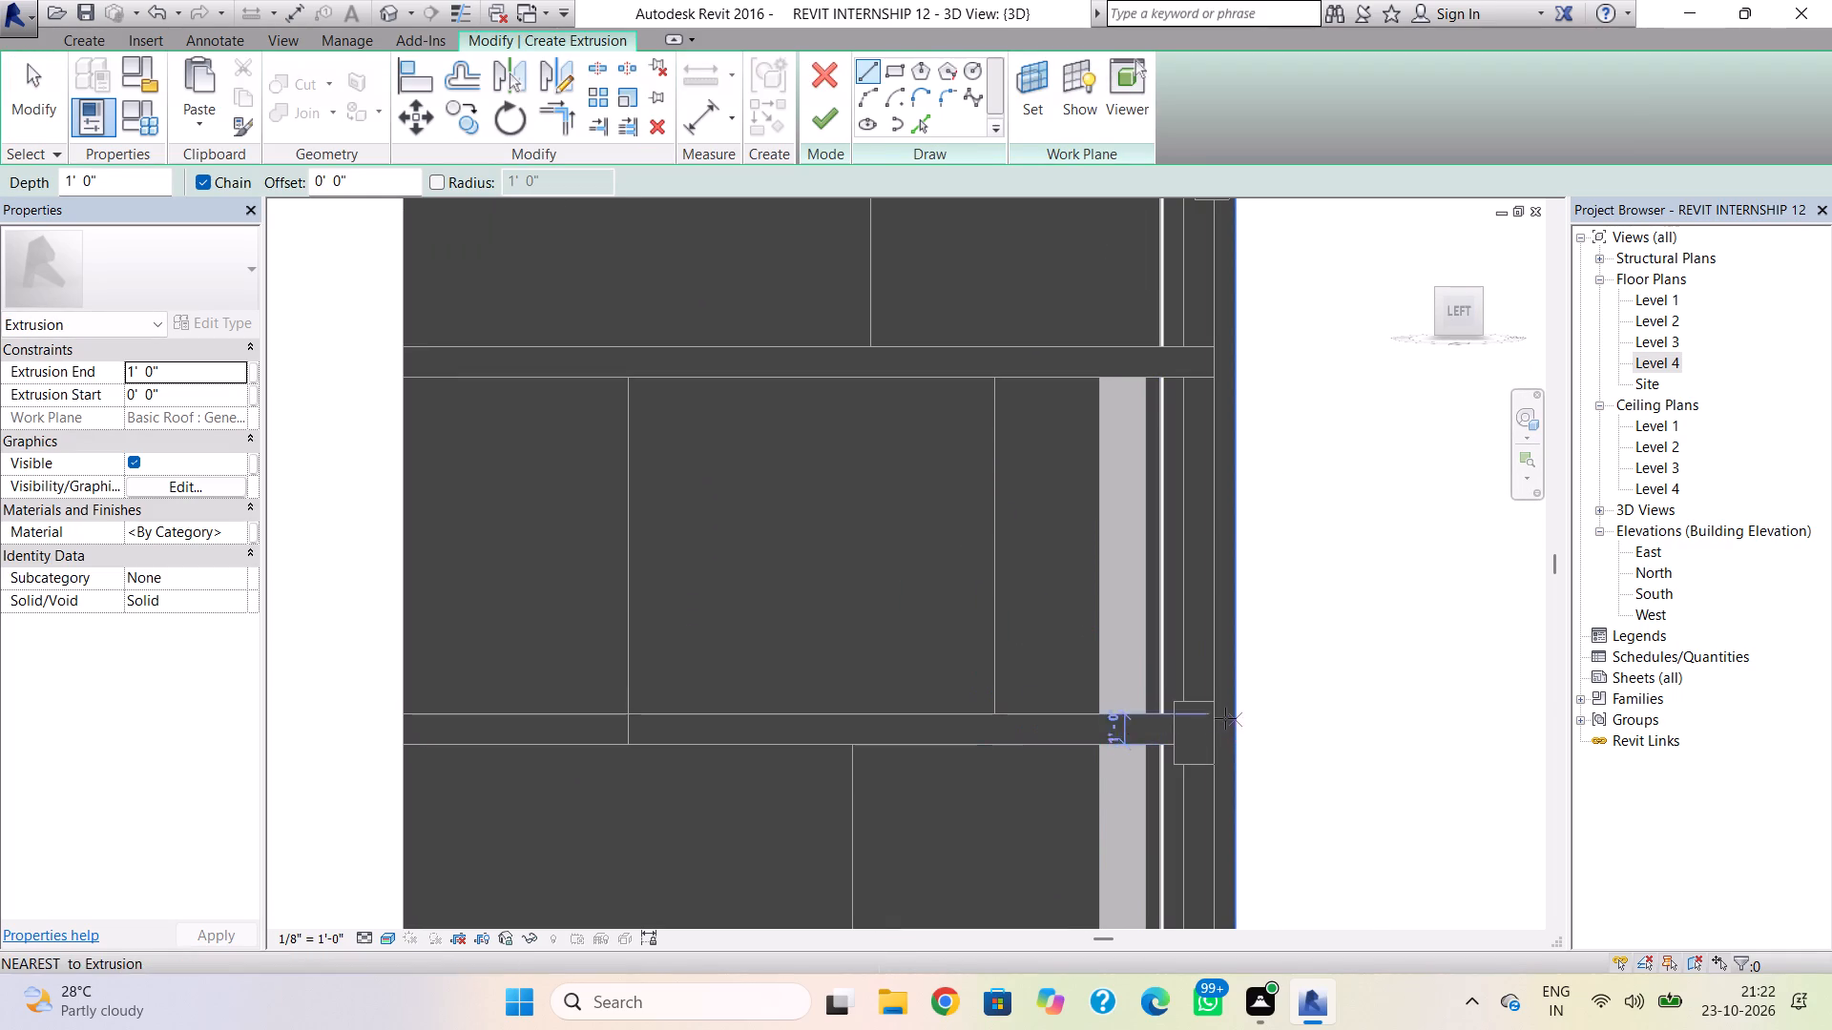
pyautogui.click(1217, 707)
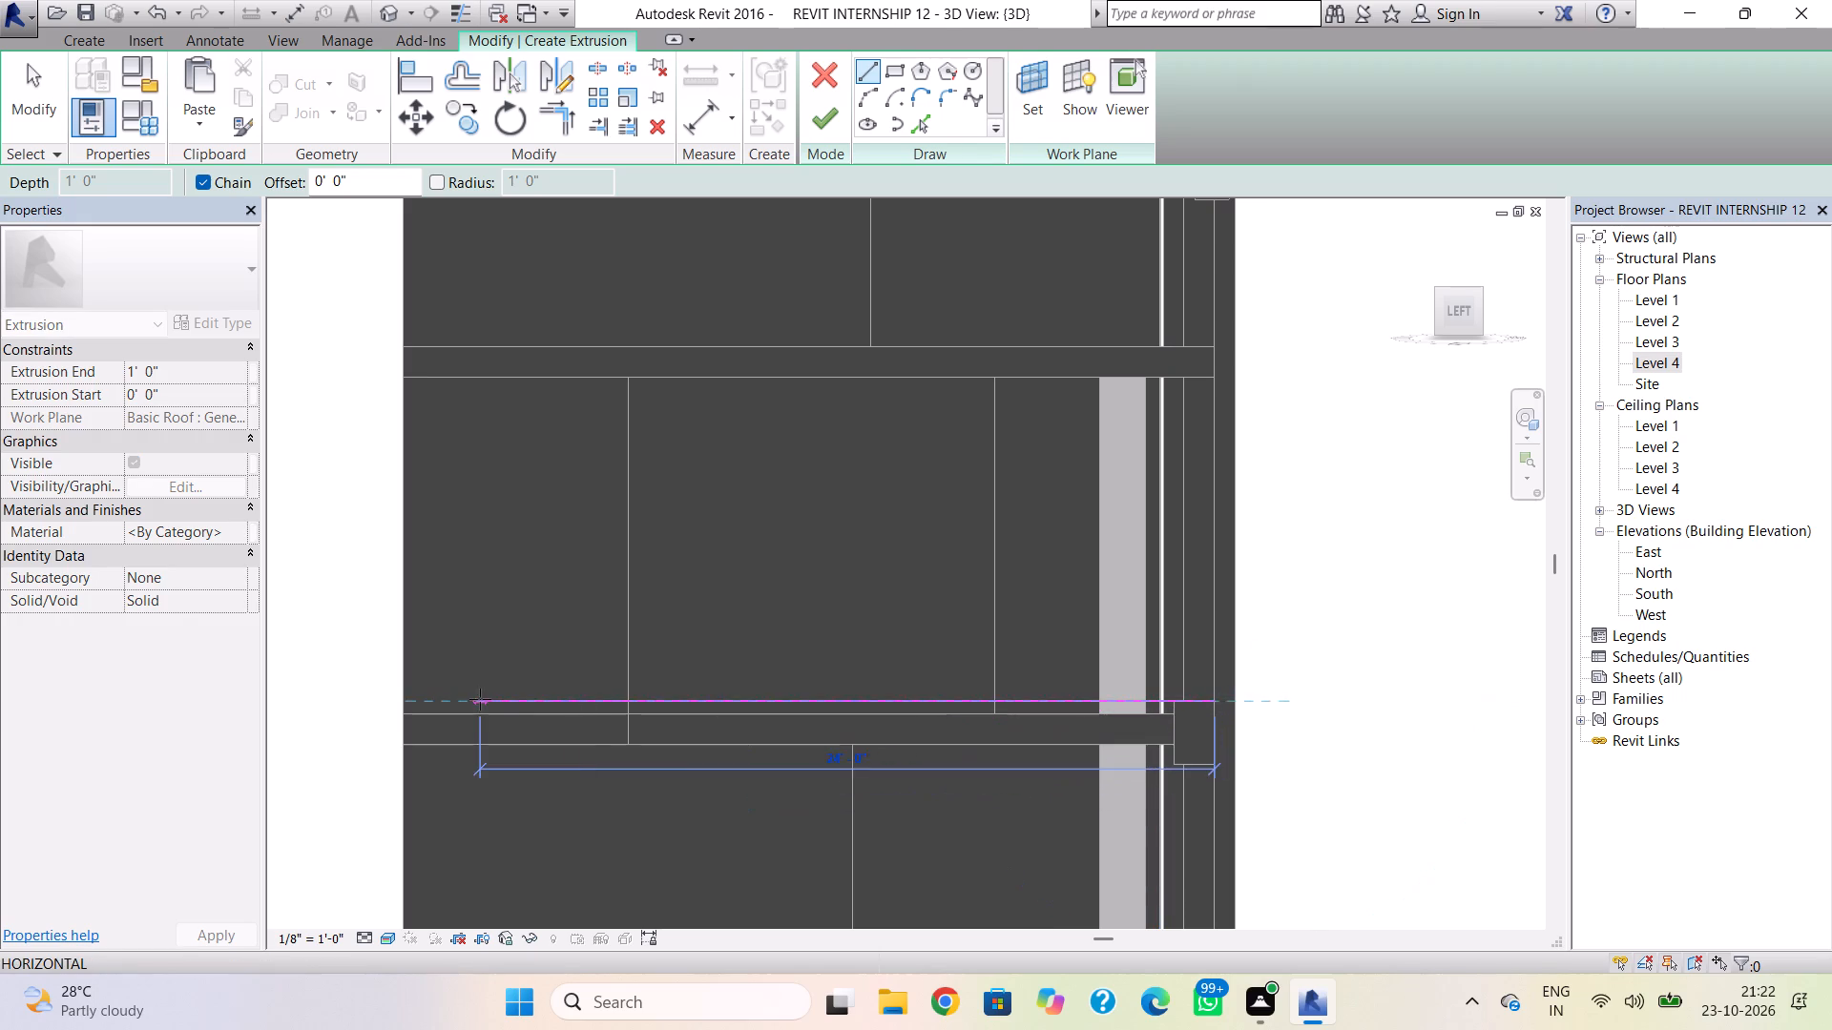
pyautogui.scroll(-1, 484, 704)
pyautogui.moveTo(485, 704); pyautogui.dragTo(954, 670, button='middle')
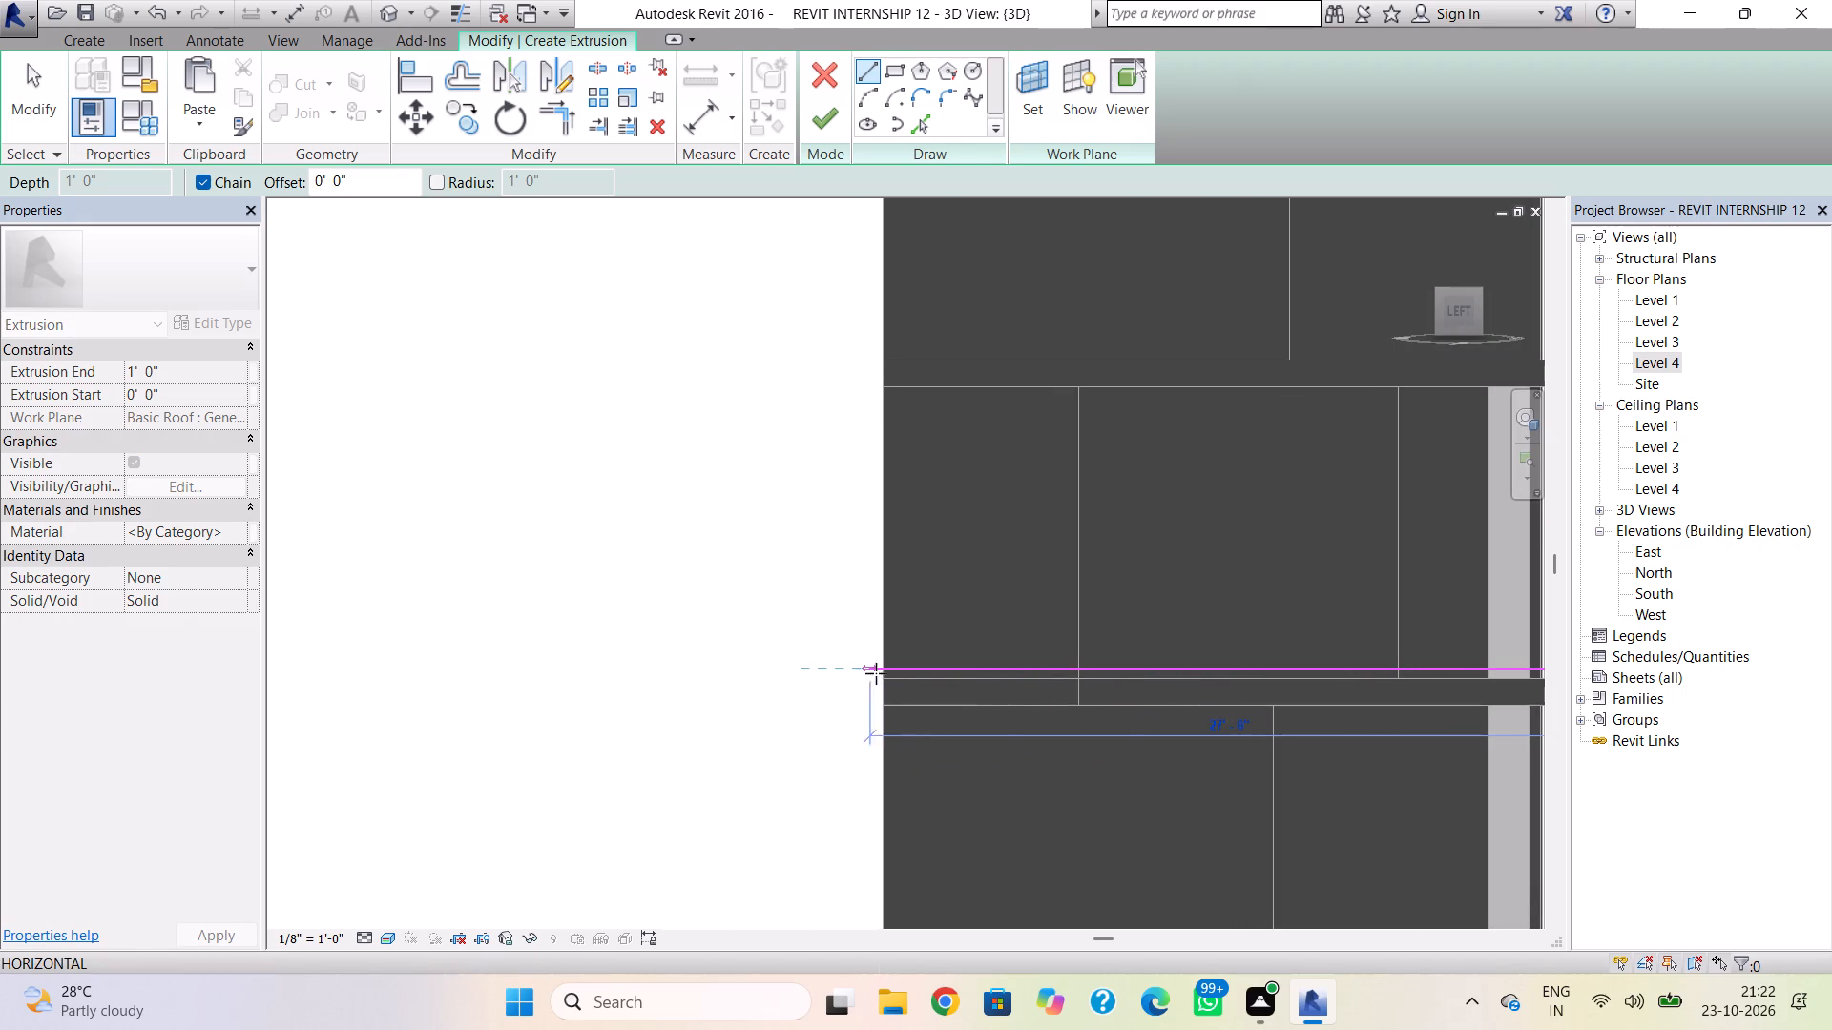
pyautogui.click(883, 668)
pyautogui.click(884, 714)
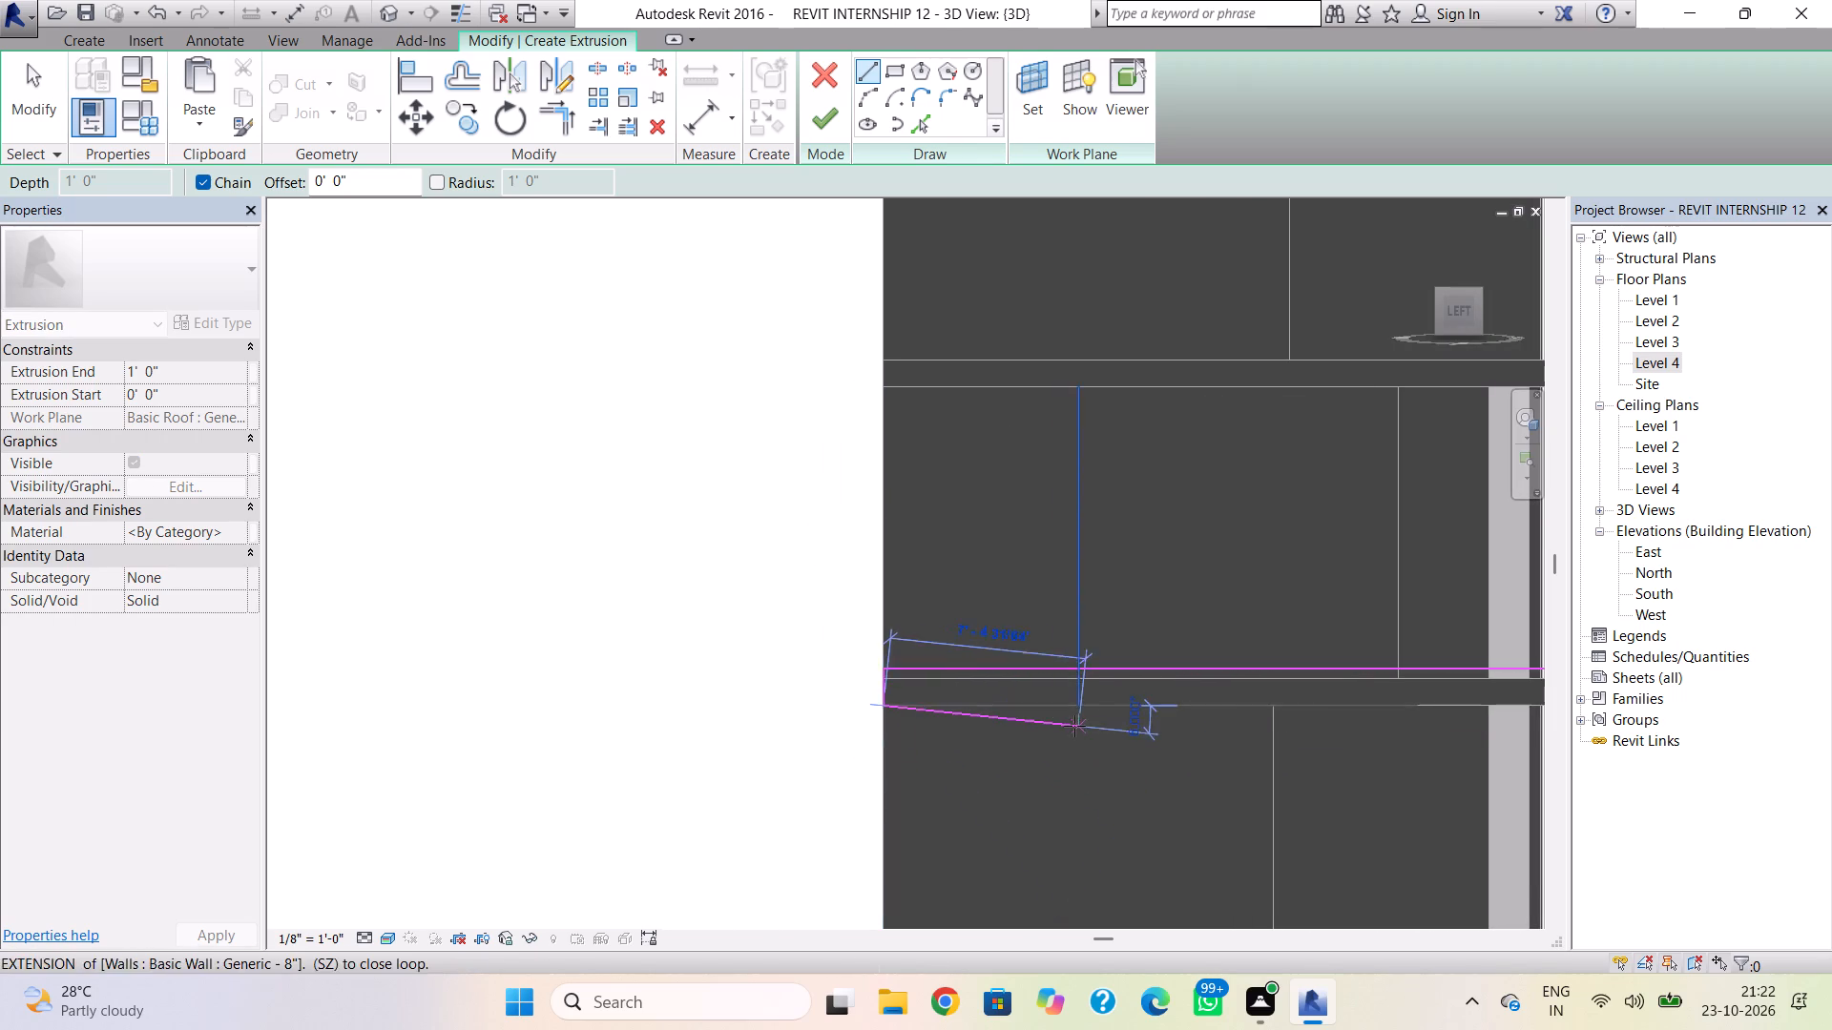
pyautogui.scroll(-1, 1074, 726)
pyautogui.moveTo(1074, 726); pyautogui.dragTo(291, 654, button='middle')
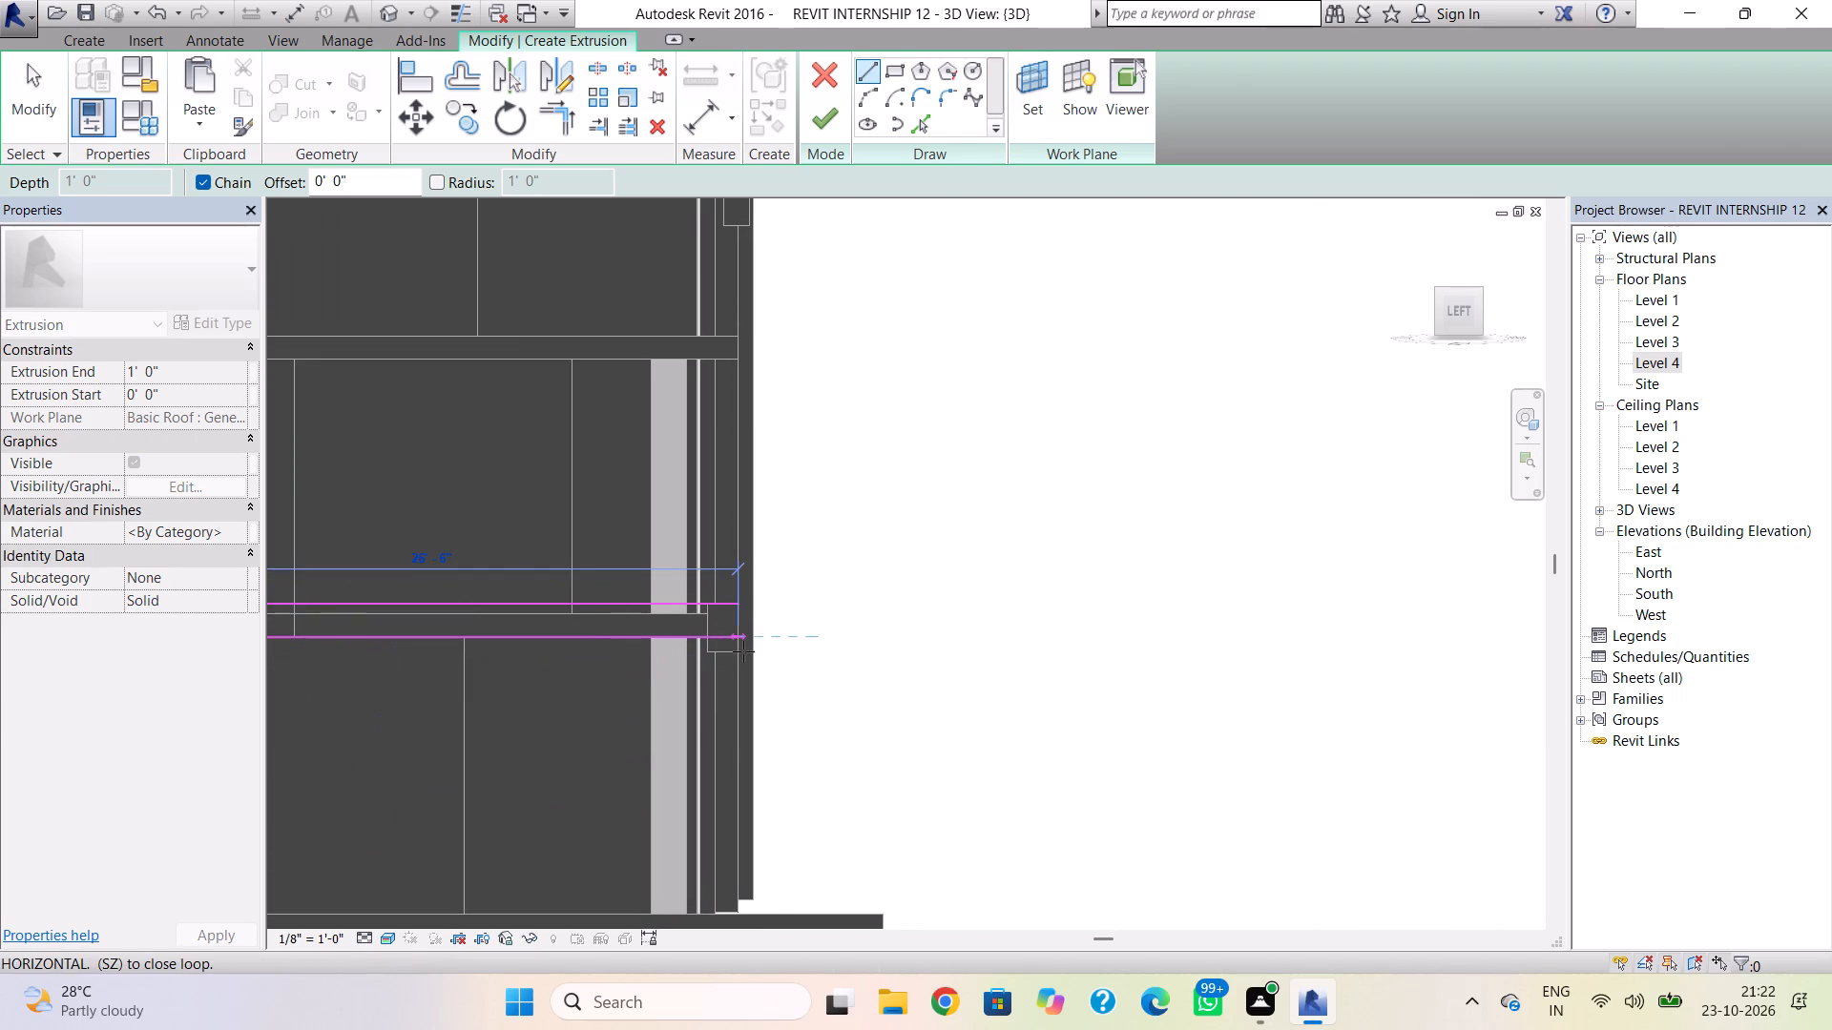
pyautogui.click(743, 651)
pyautogui.click(742, 608)
pyautogui.press('Escape')
pyautogui.scroll(-1, 833, 686)
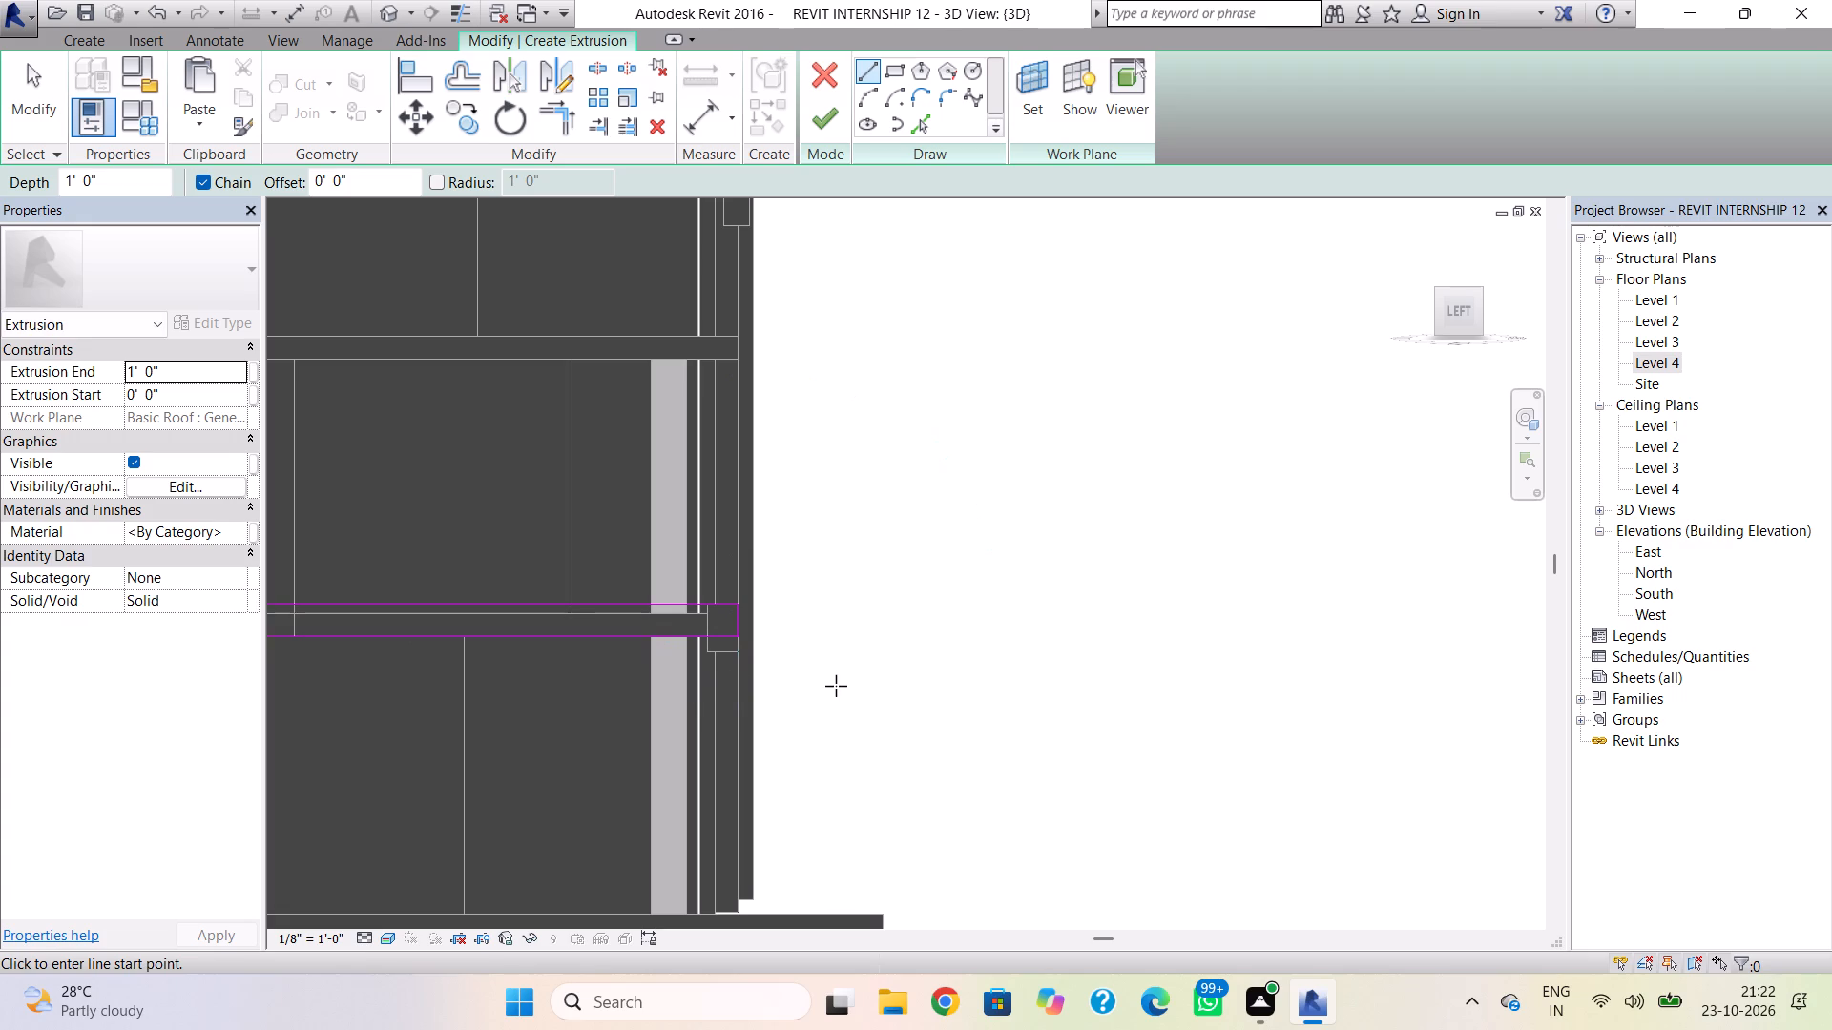
pyautogui.moveTo(839, 686); pyautogui.dragTo(1054, 621, button='middle')
pyautogui.press('Escape')
# Lower the profile's bottom line to about the frame band's underside and finish the extrusion with a 1' 0" depth.
pyautogui.click(777, 579)
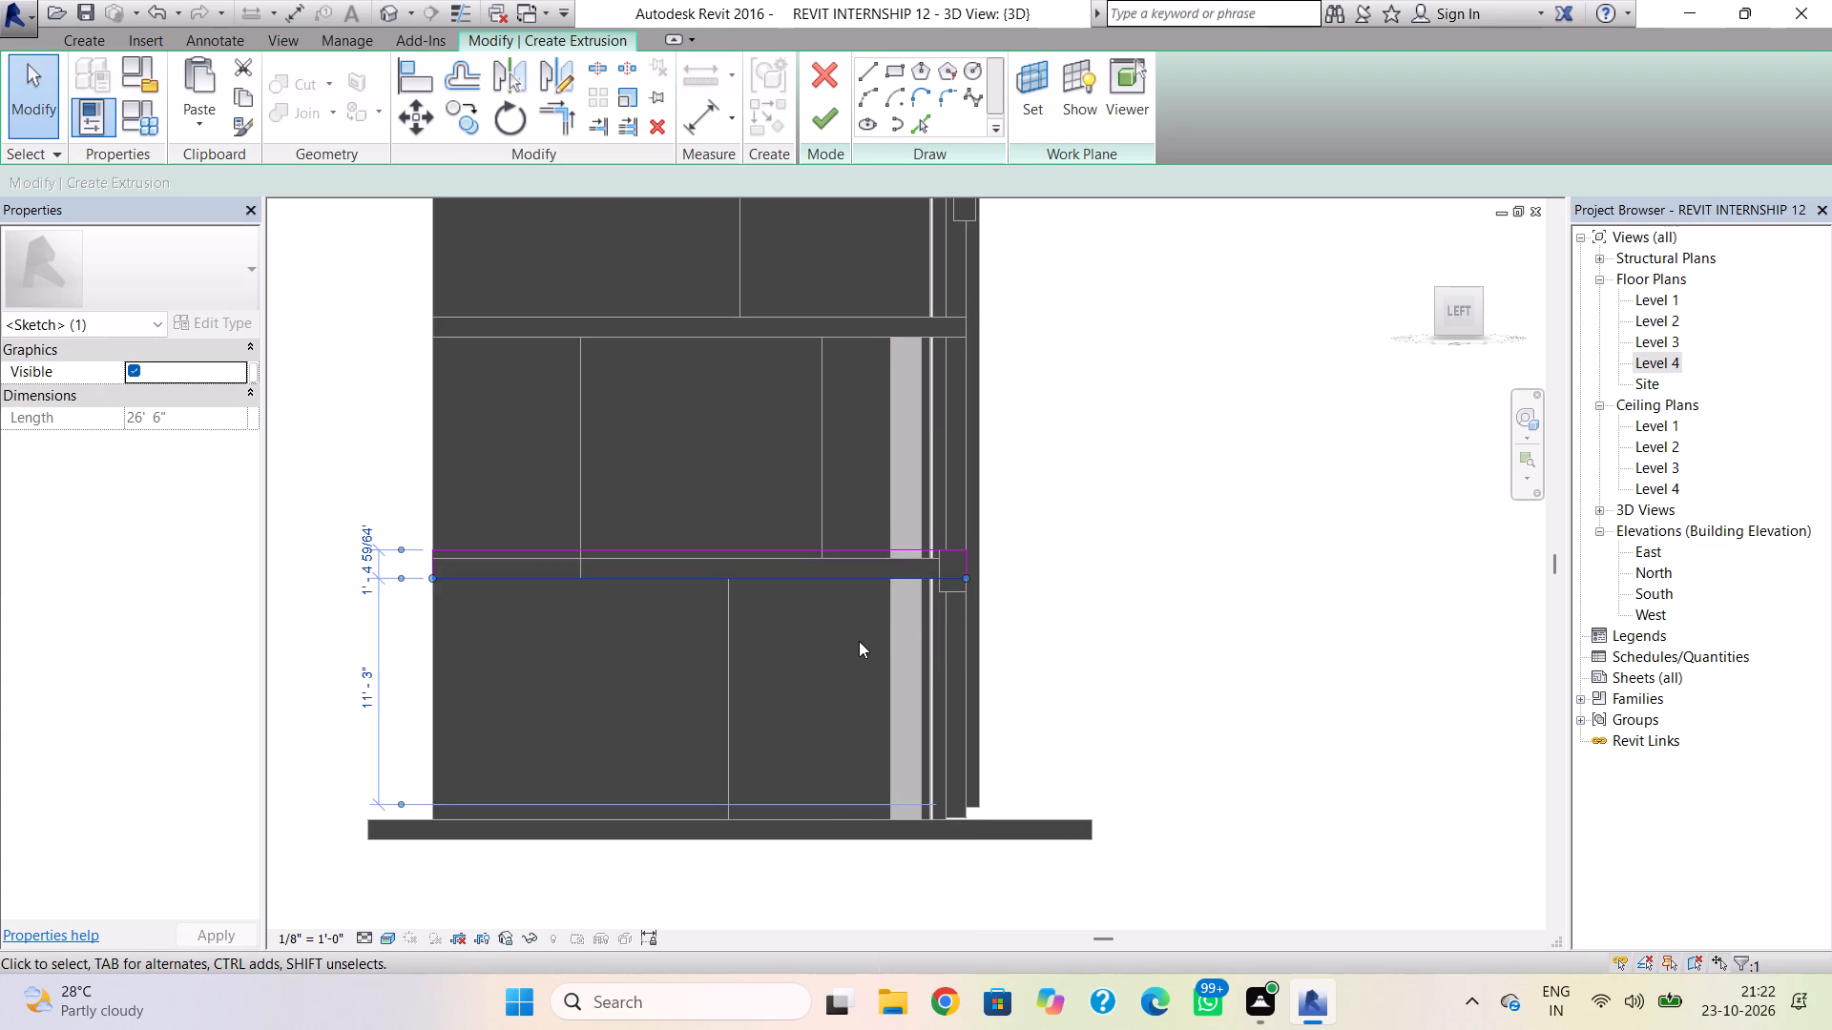
pyautogui.press('Down')
pyautogui.press('Down')
pyautogui.press('Down')
pyautogui.scroll(3, 931, 623)
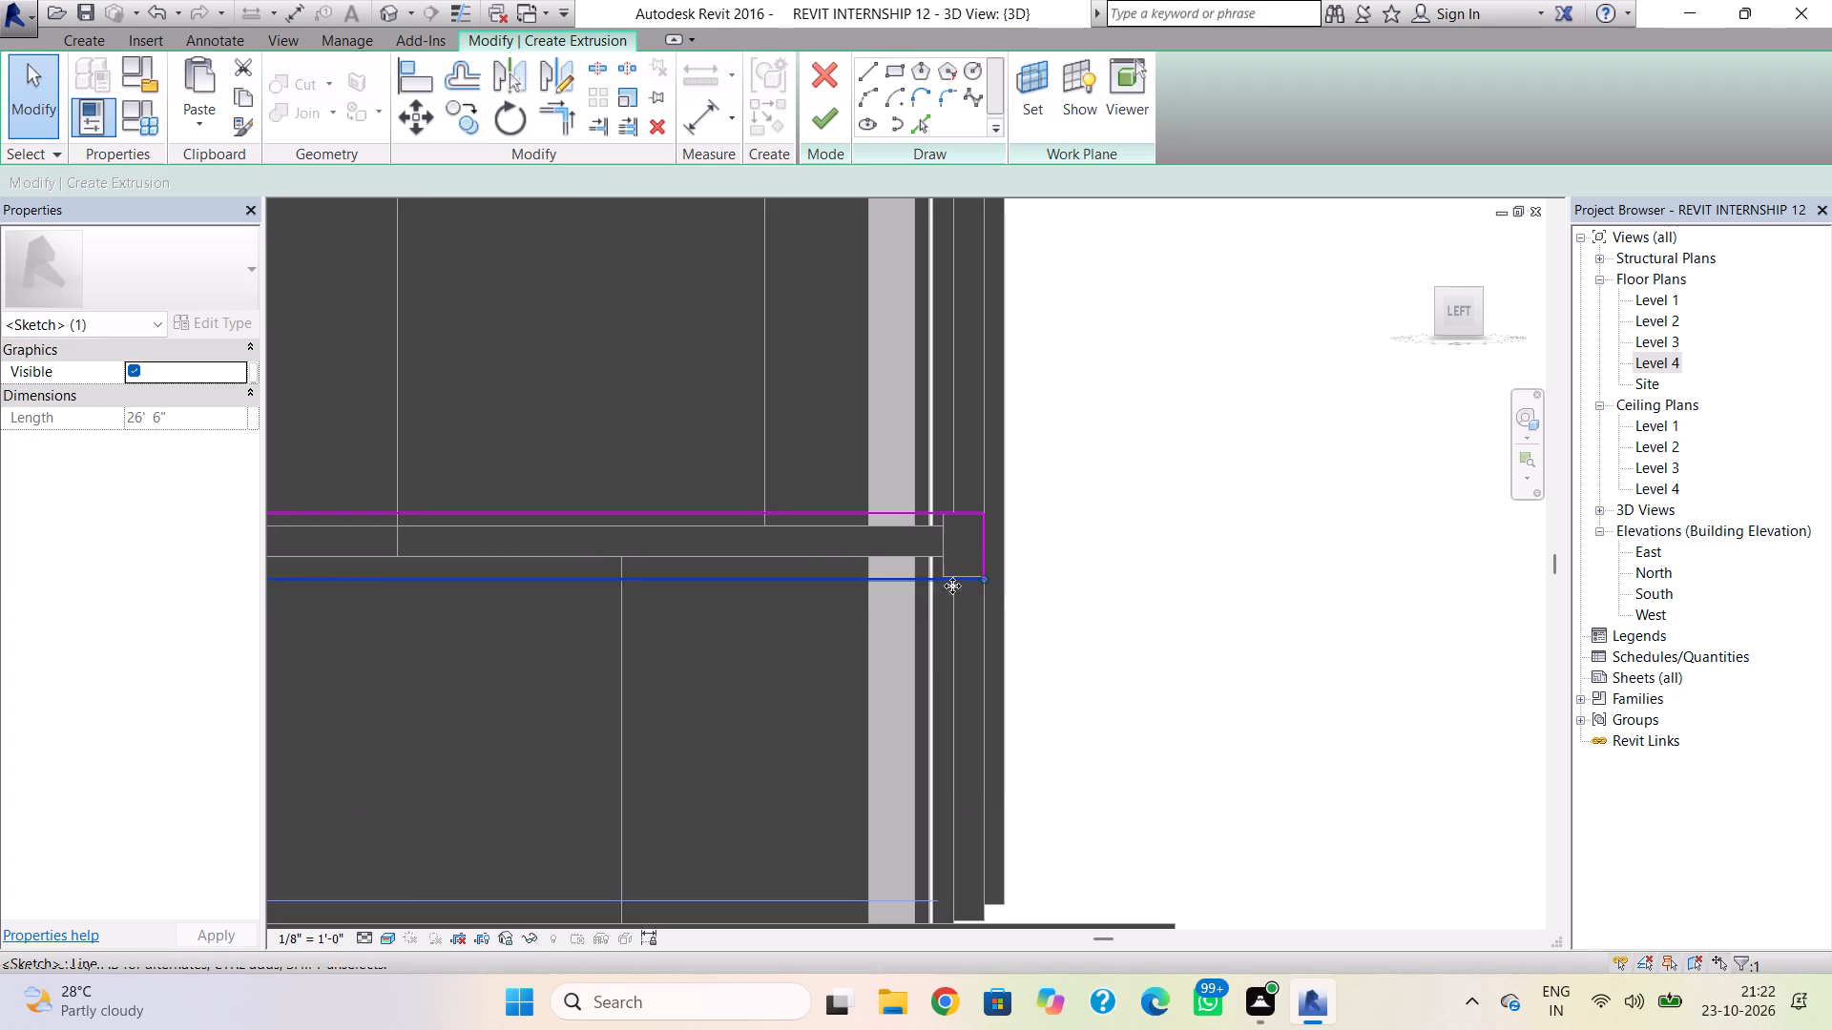
pyautogui.scroll(5, 952, 586)
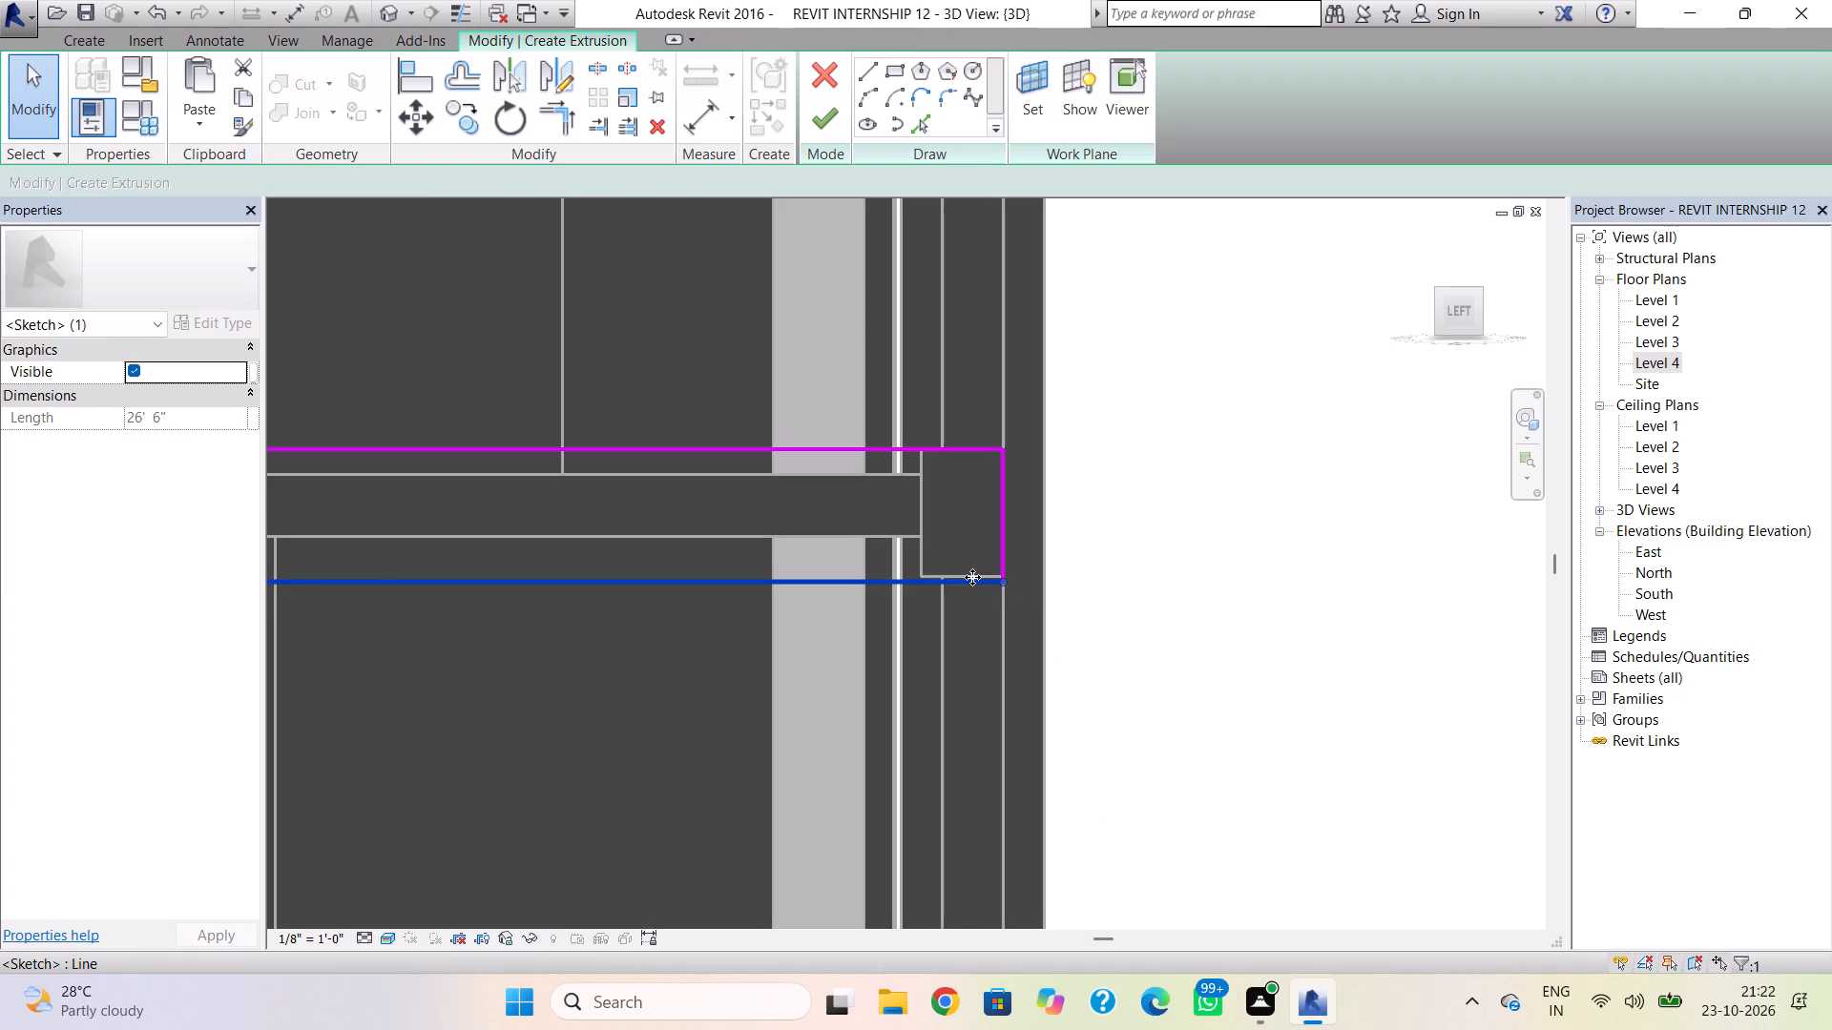
pyautogui.press('Up')
pyautogui.scroll(-2, 1080, 571)
pyautogui.moveTo(1081, 571); pyautogui.dragTo(1223, 556, button='middle')
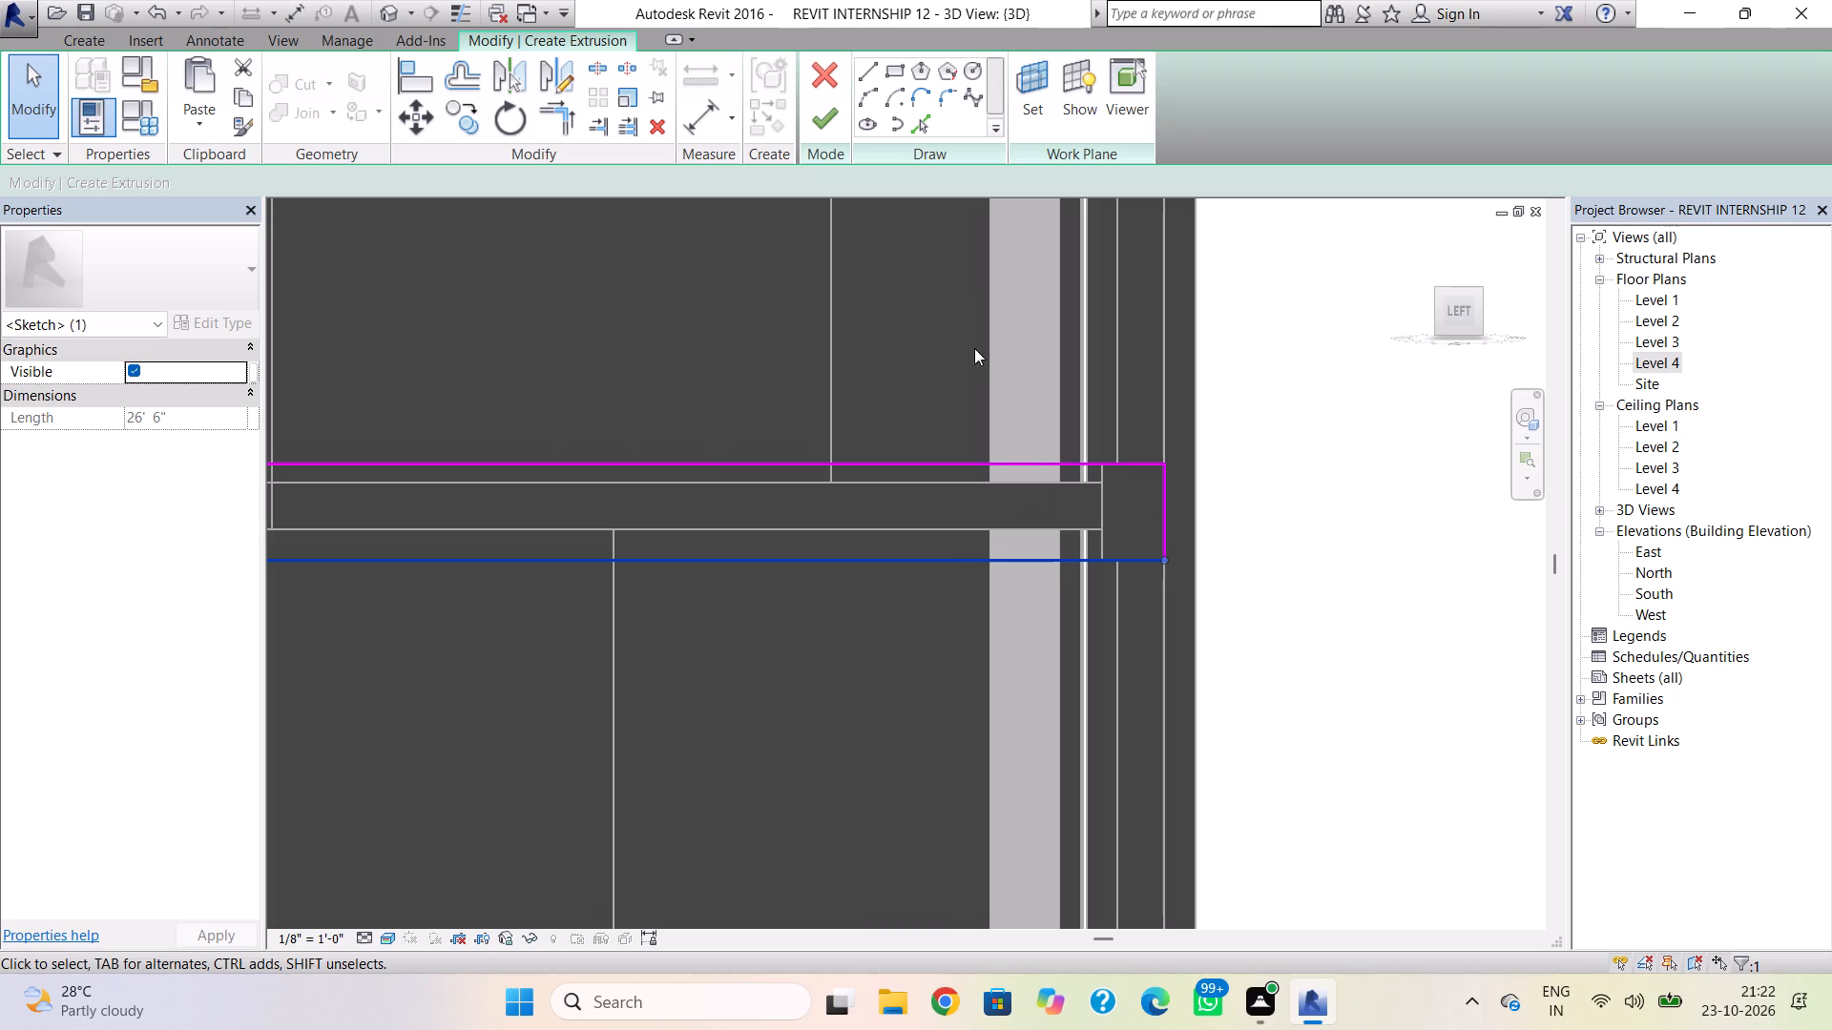
pyautogui.click(822, 120)
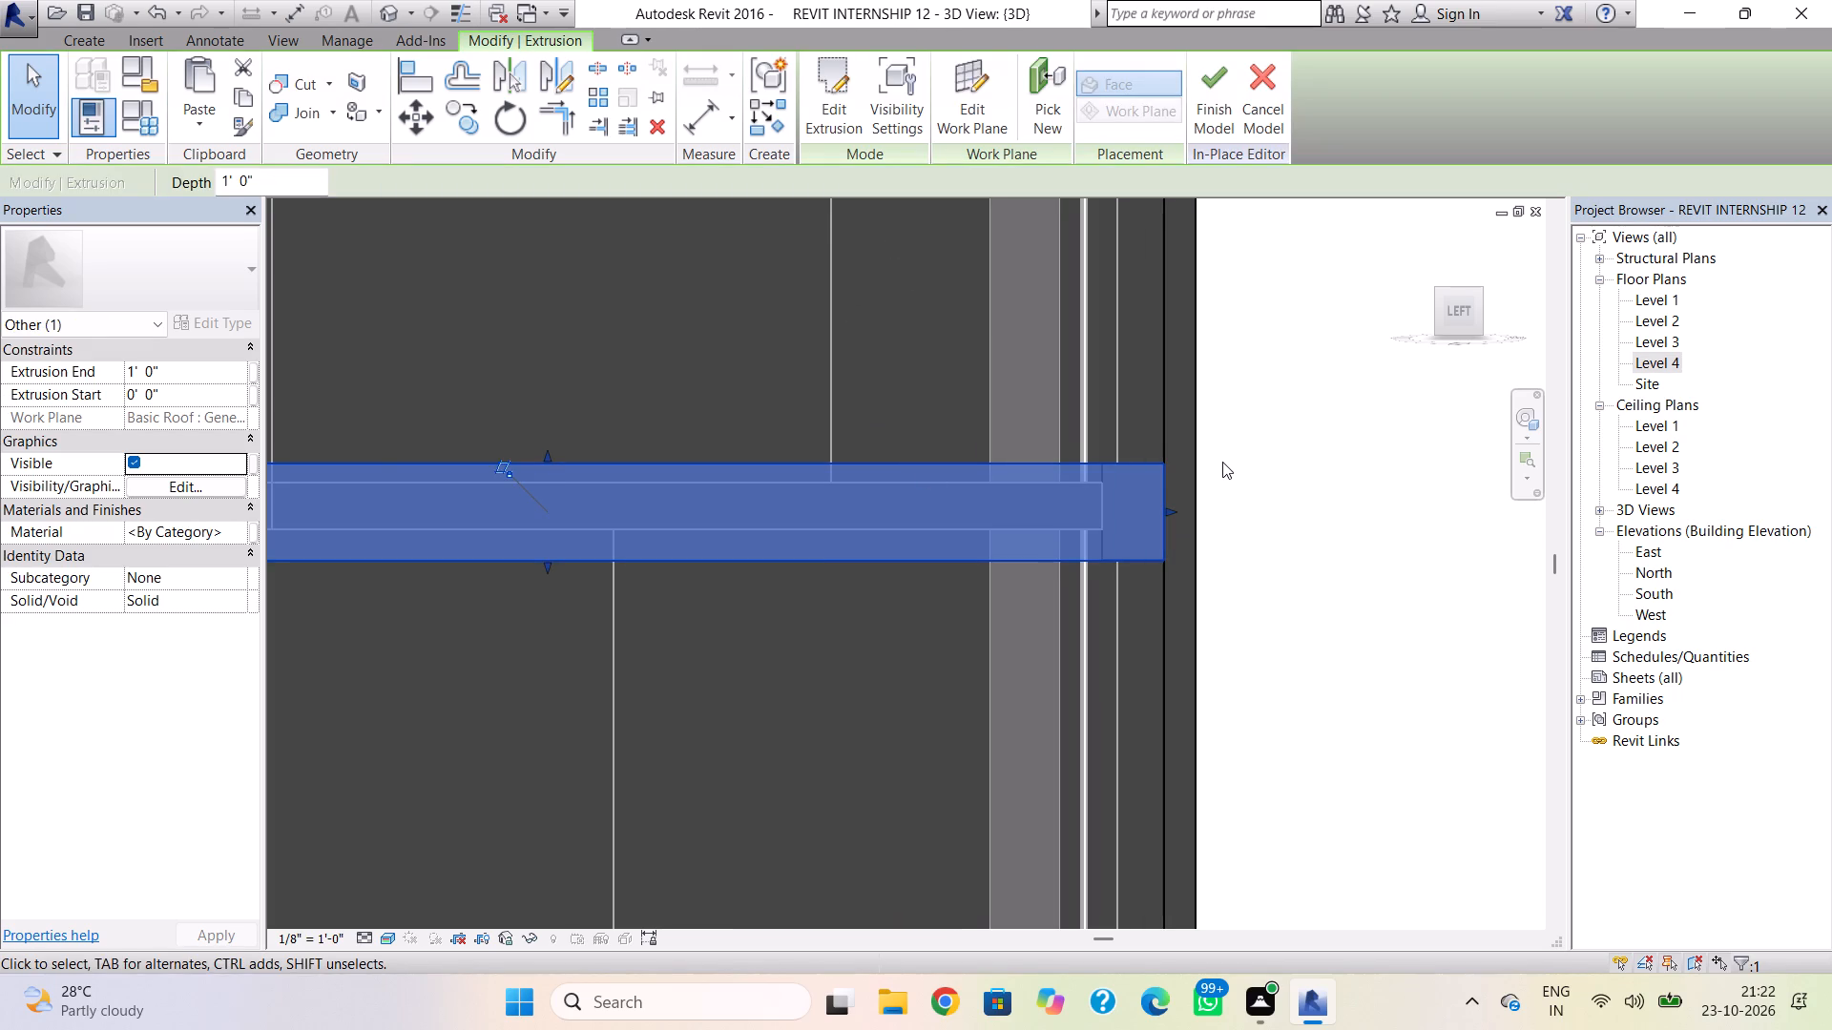
pyautogui.press('Escape')
# Check the new lower side band where it meets the front frame, and finish the in-place wall model.
pyautogui.keyDown('shift'); pyautogui.moveTo(792, 751); pyautogui.dragTo(821, 753, button='right'); pyautogui.keyUp('shift')
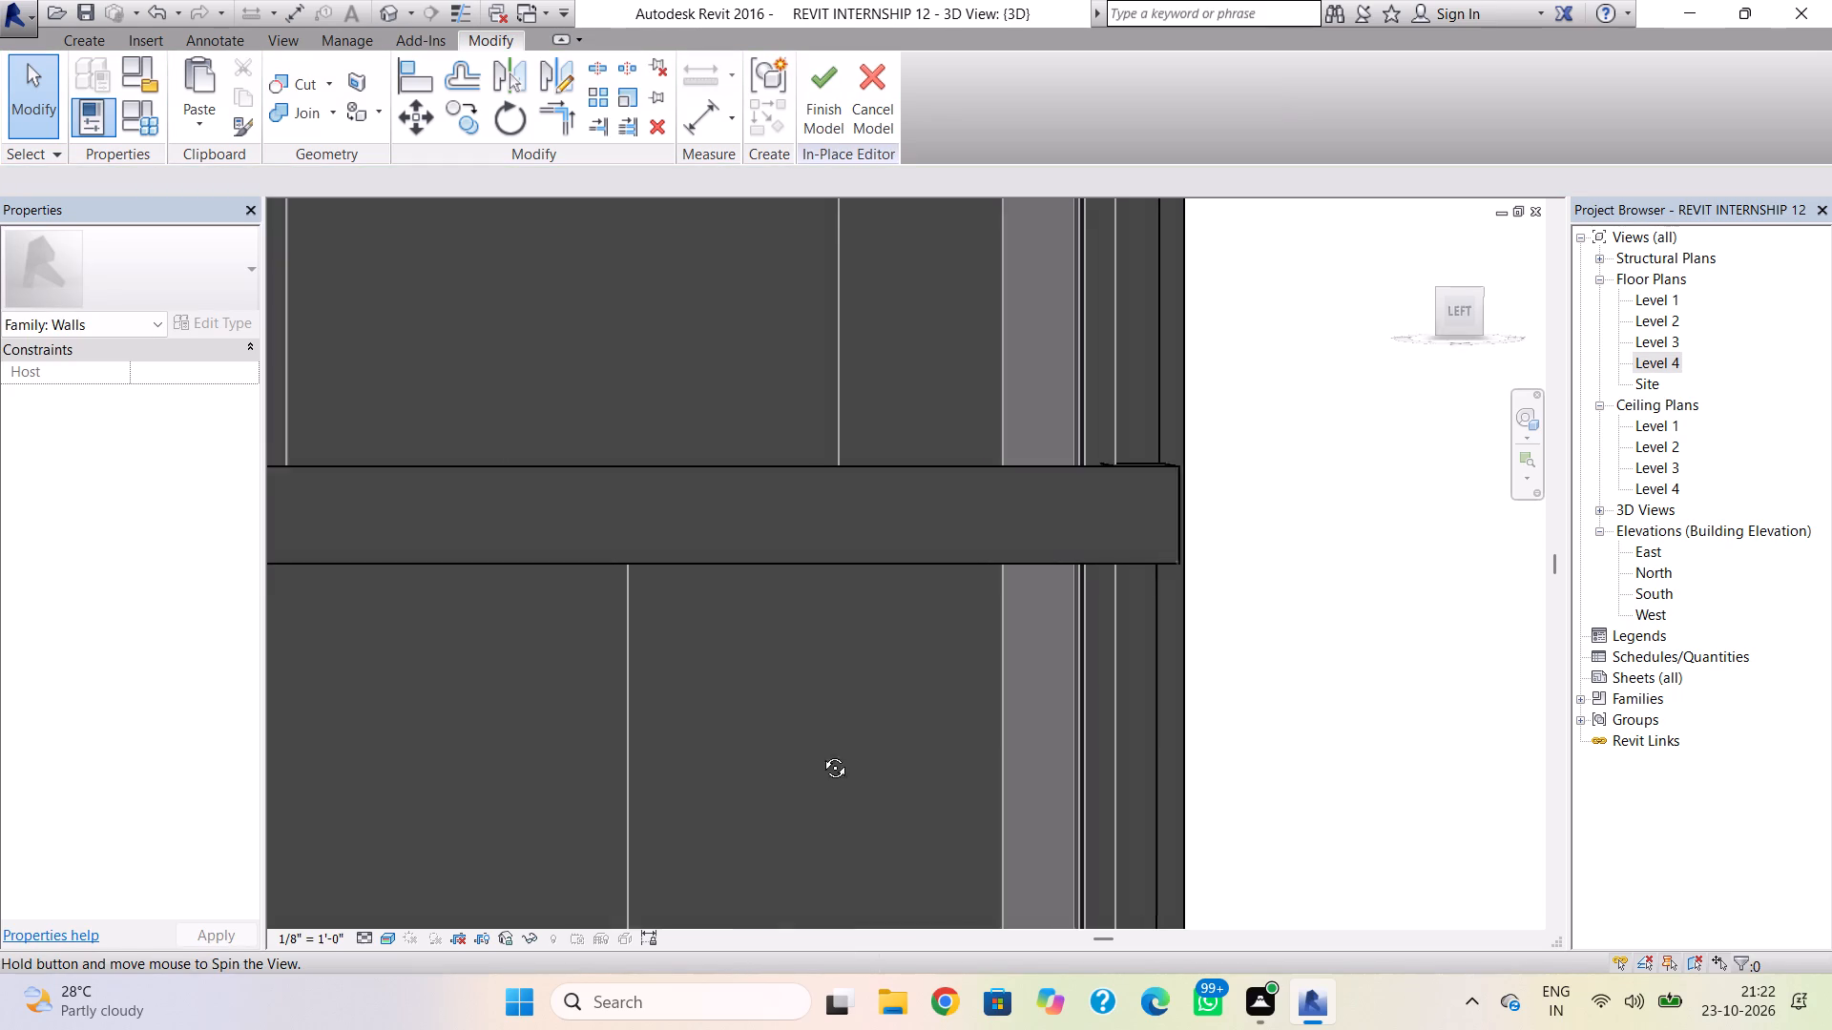
pyautogui.keyDown('shift'); pyautogui.moveTo(821, 753); pyautogui.dragTo(627, 804, button='right'); pyautogui.keyUp('shift')
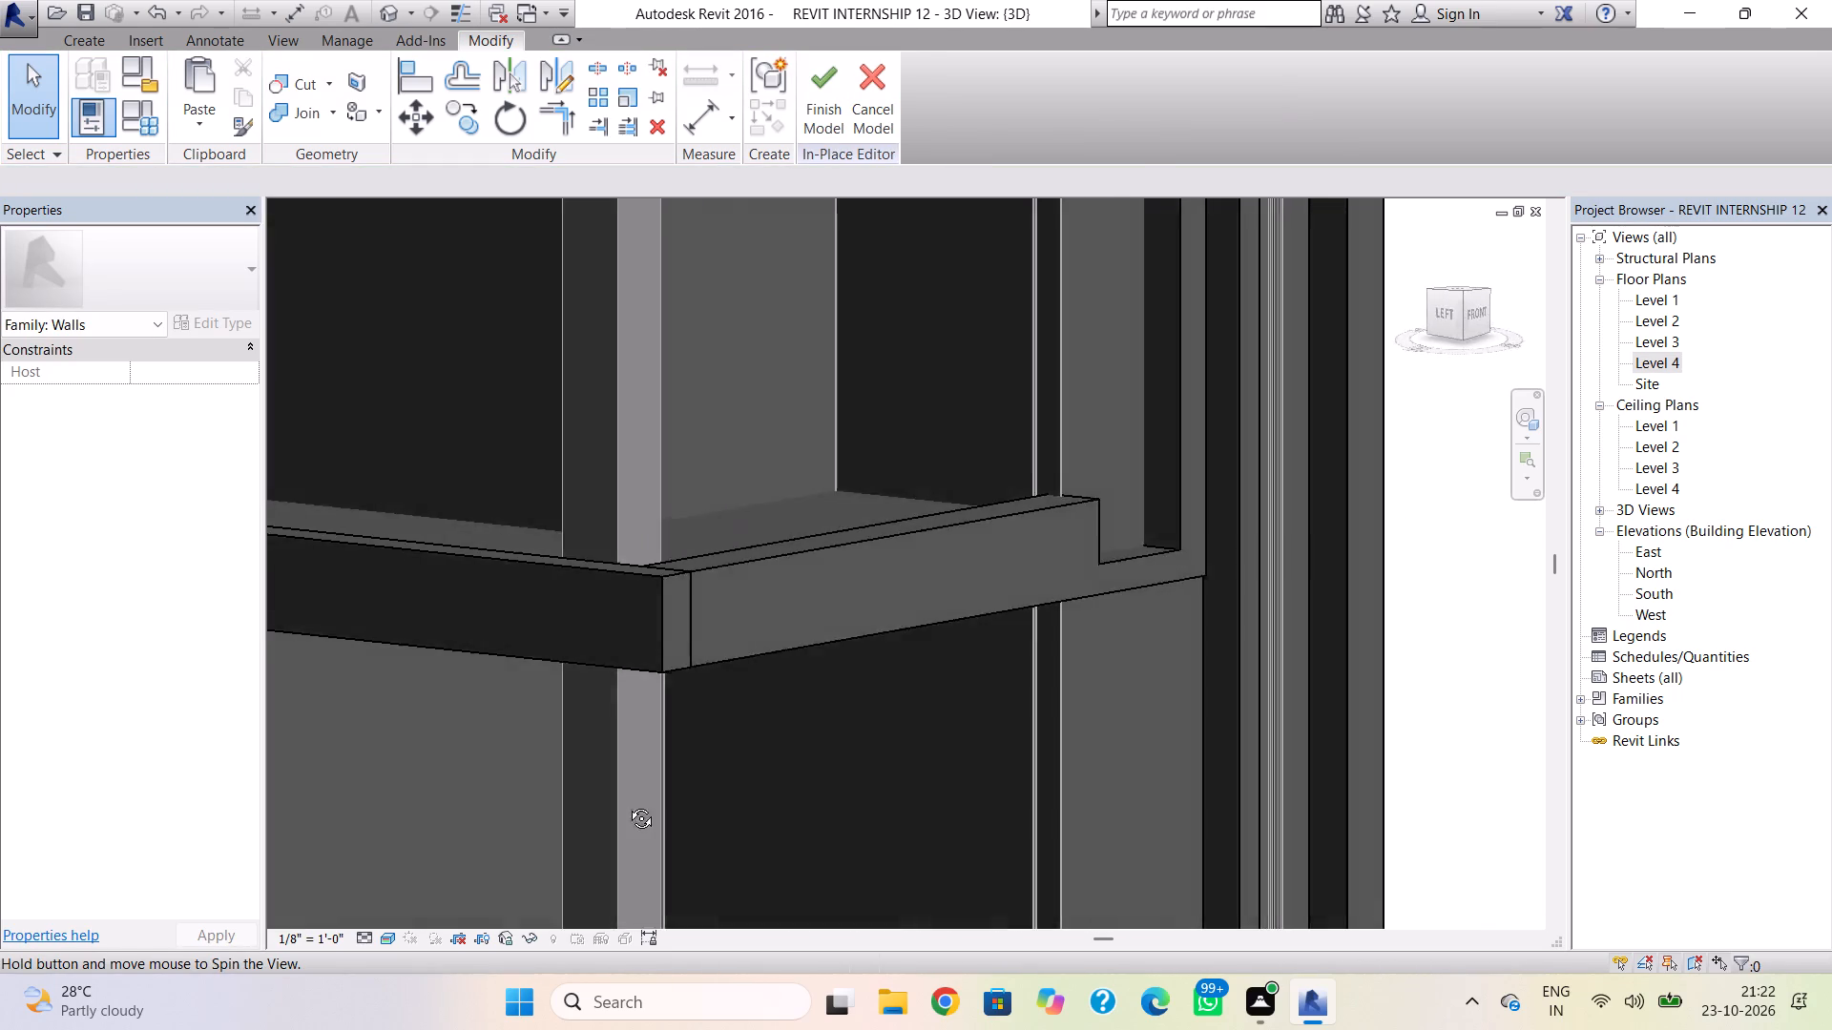
pyautogui.keyDown('shift'); pyautogui.moveTo(627, 804); pyautogui.dragTo(563, 794, button='right'); pyautogui.keyUp('shift')
pyautogui.scroll(-3, 760, 760)
pyautogui.moveTo(770, 763); pyautogui.dragTo(854, 744, button='middle')
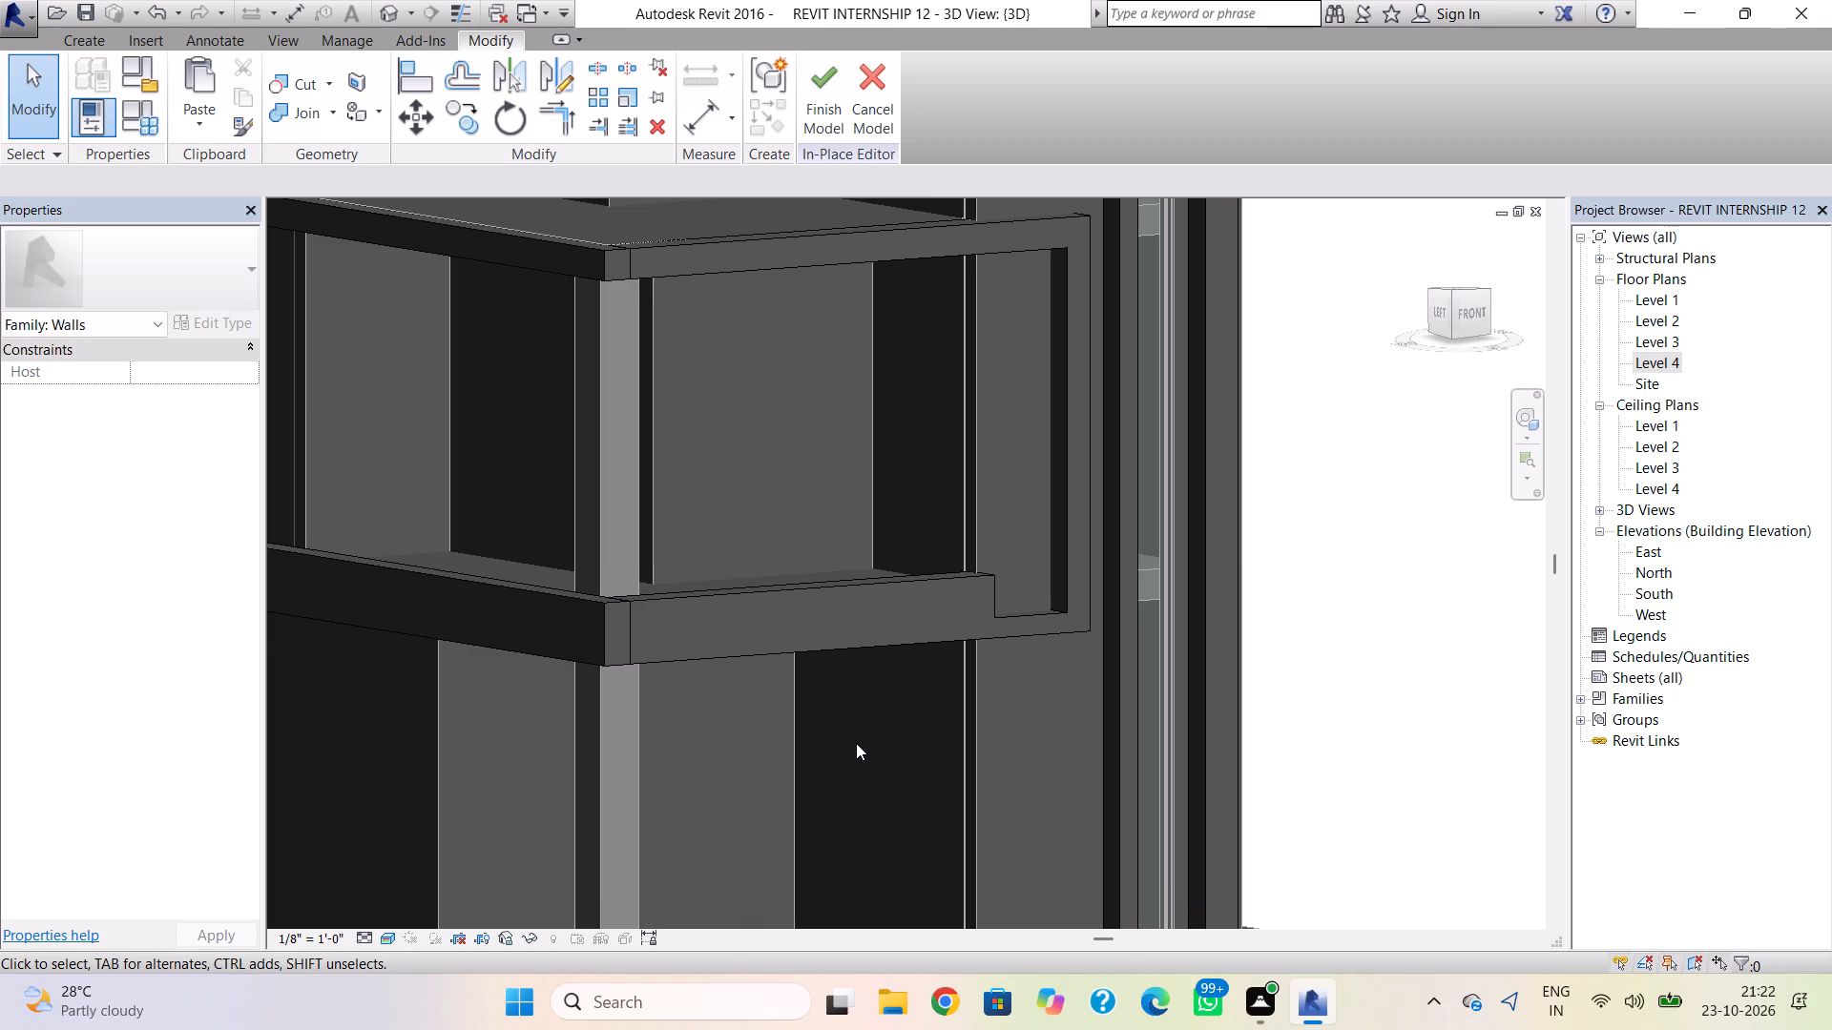
pyautogui.press('Escape')
pyautogui.press('Escape')
pyautogui.click(811, 78)
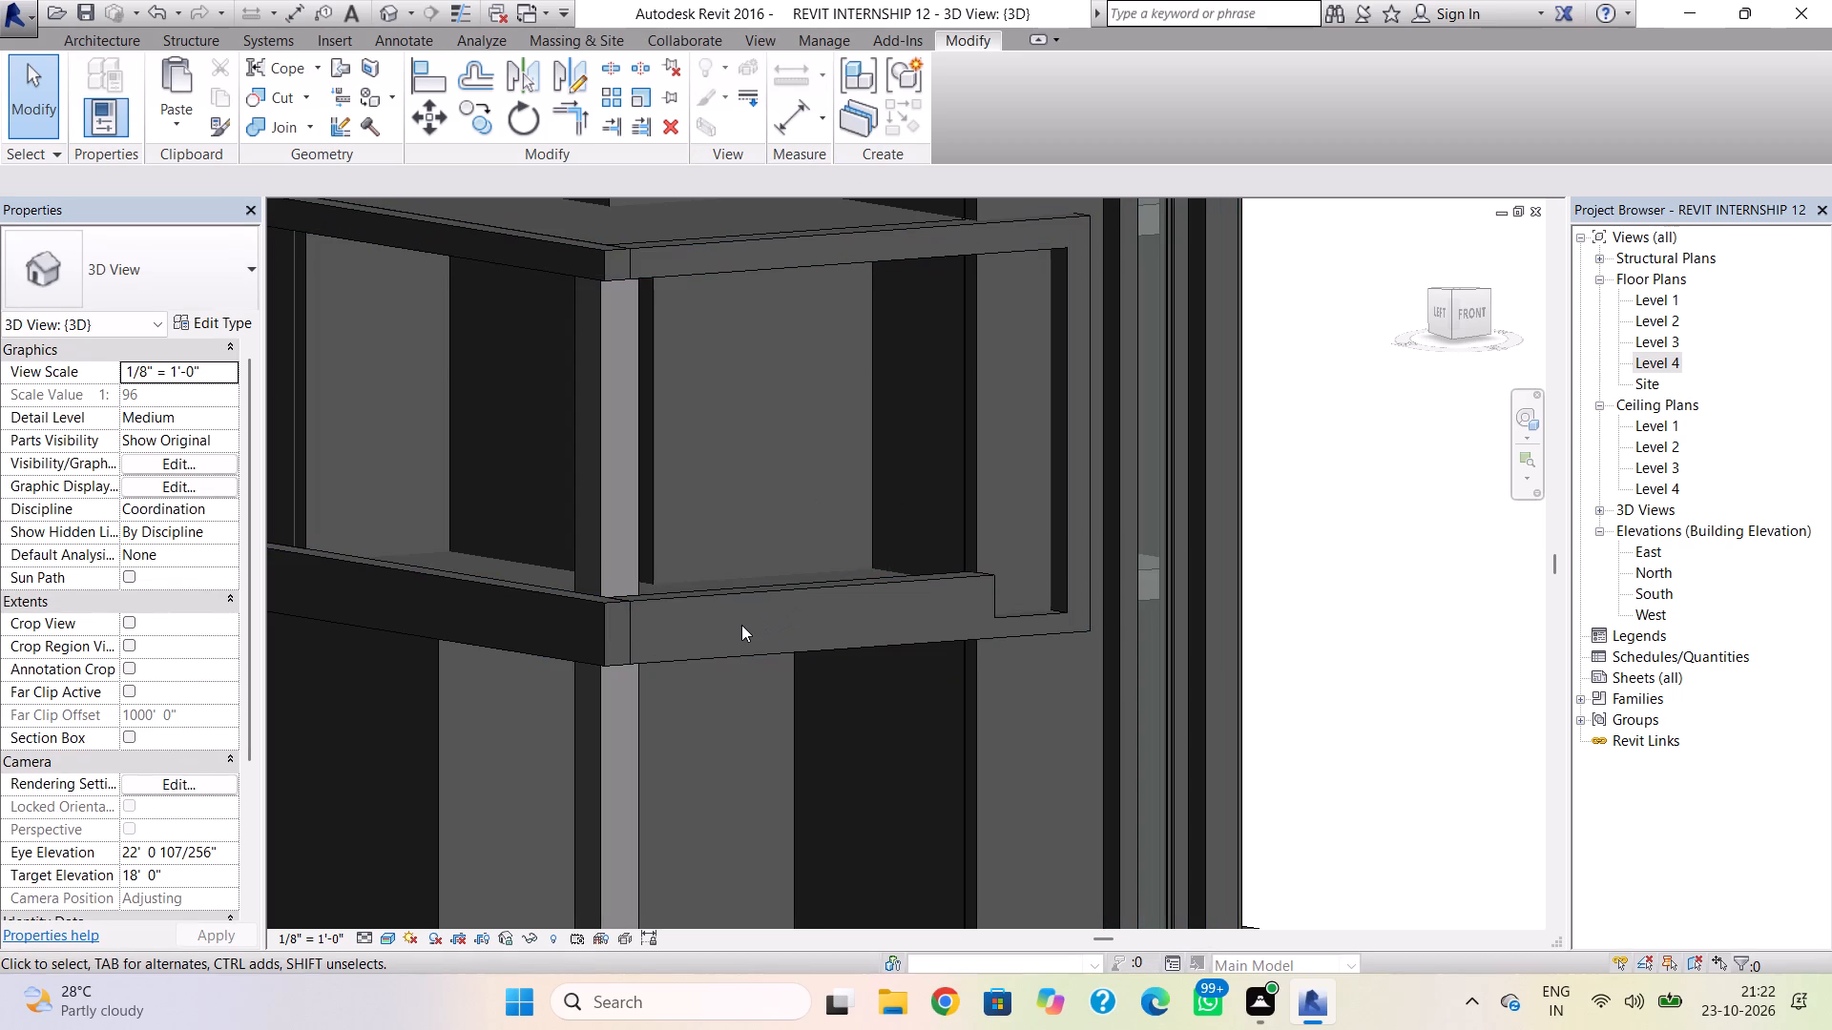
pyautogui.keyDown('shift'); pyautogui.moveTo(742, 632); pyautogui.dragTo(627, 616, button='right'); pyautogui.keyUp('shift')
pyautogui.scroll(-2, 646, 604)
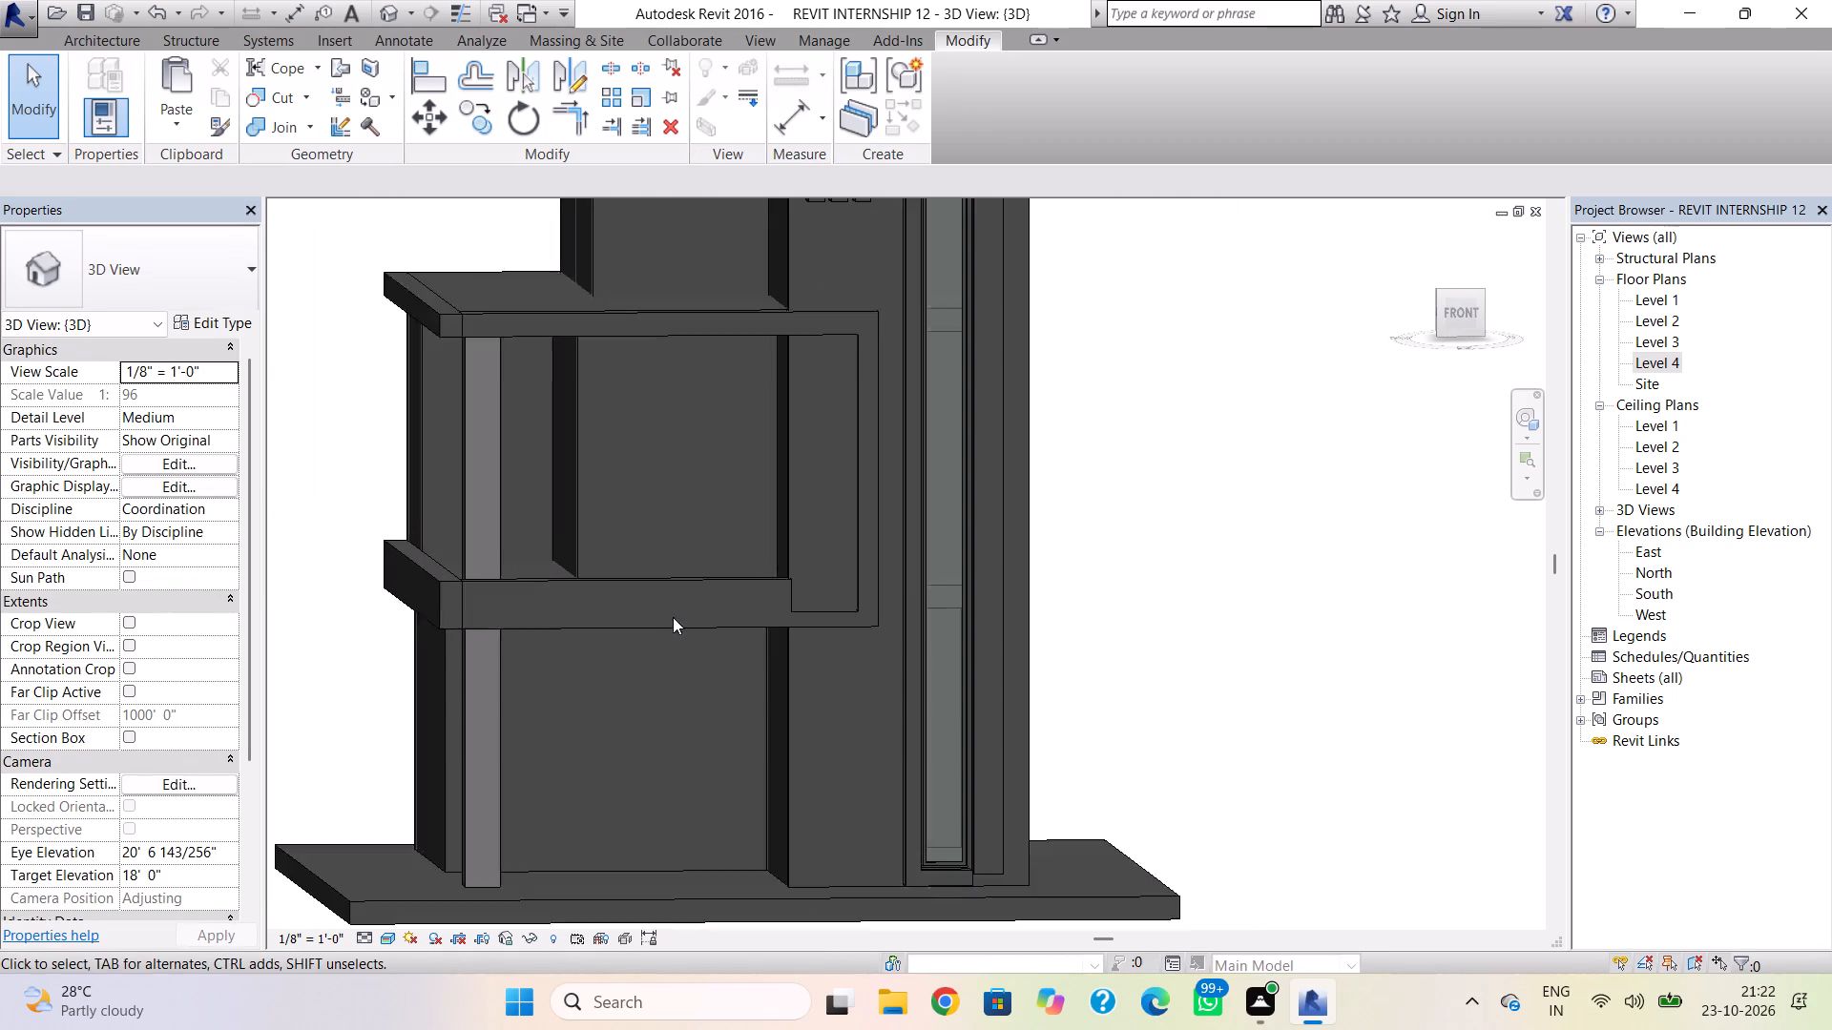
pyautogui.scroll(-1, 673, 617)
pyautogui.moveTo(704, 626); pyautogui.dragTo(882, 606, button='middle')
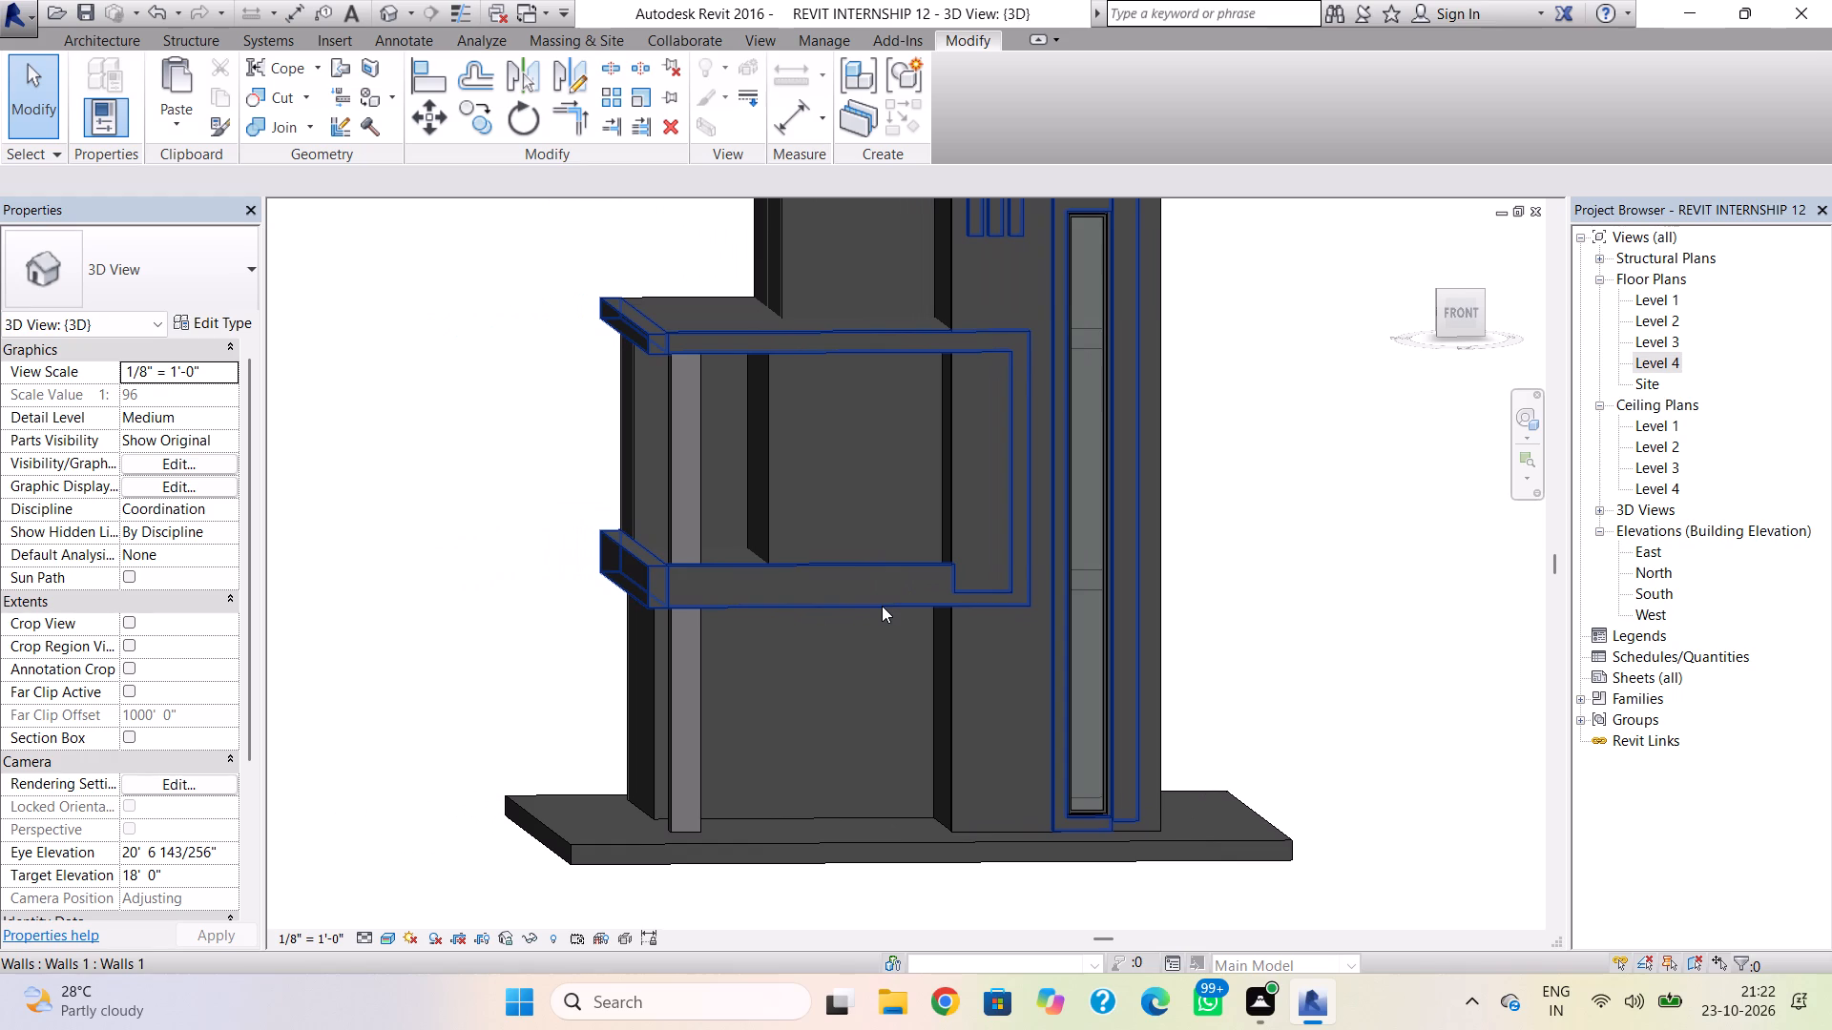
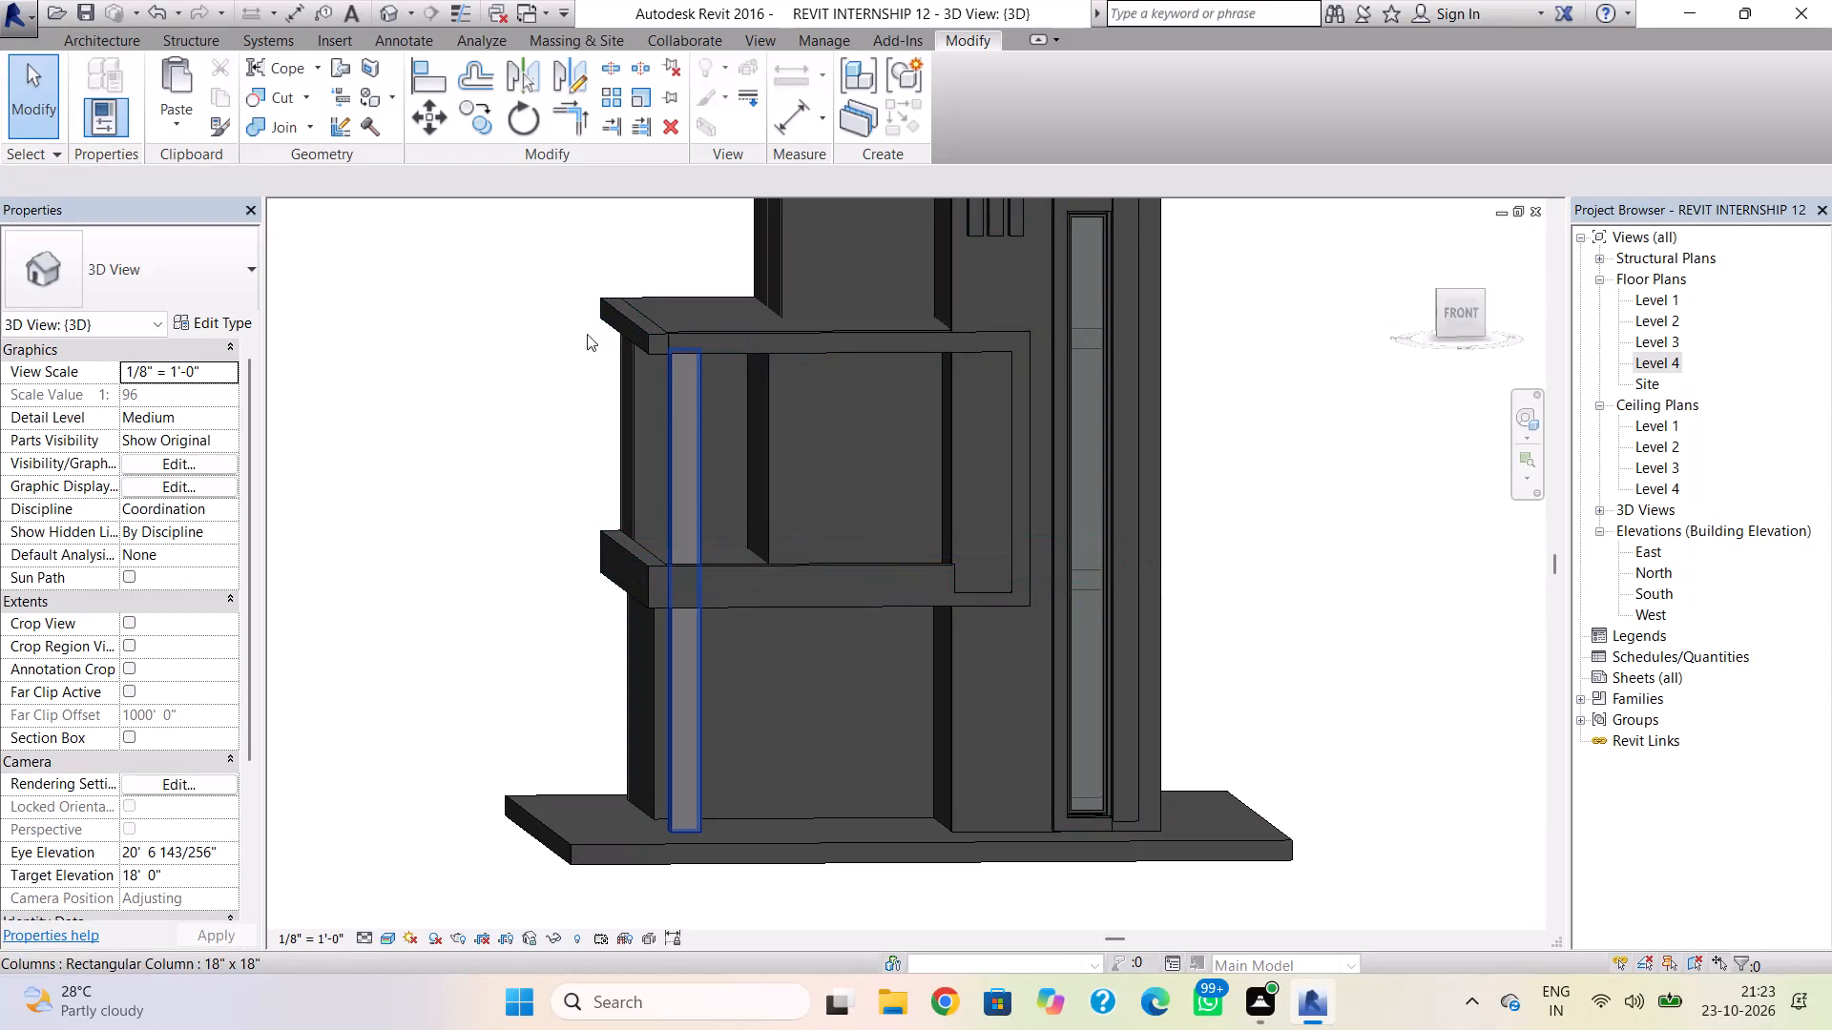
# Open the Level 1 floor plan.
pyautogui.click(120, 34)
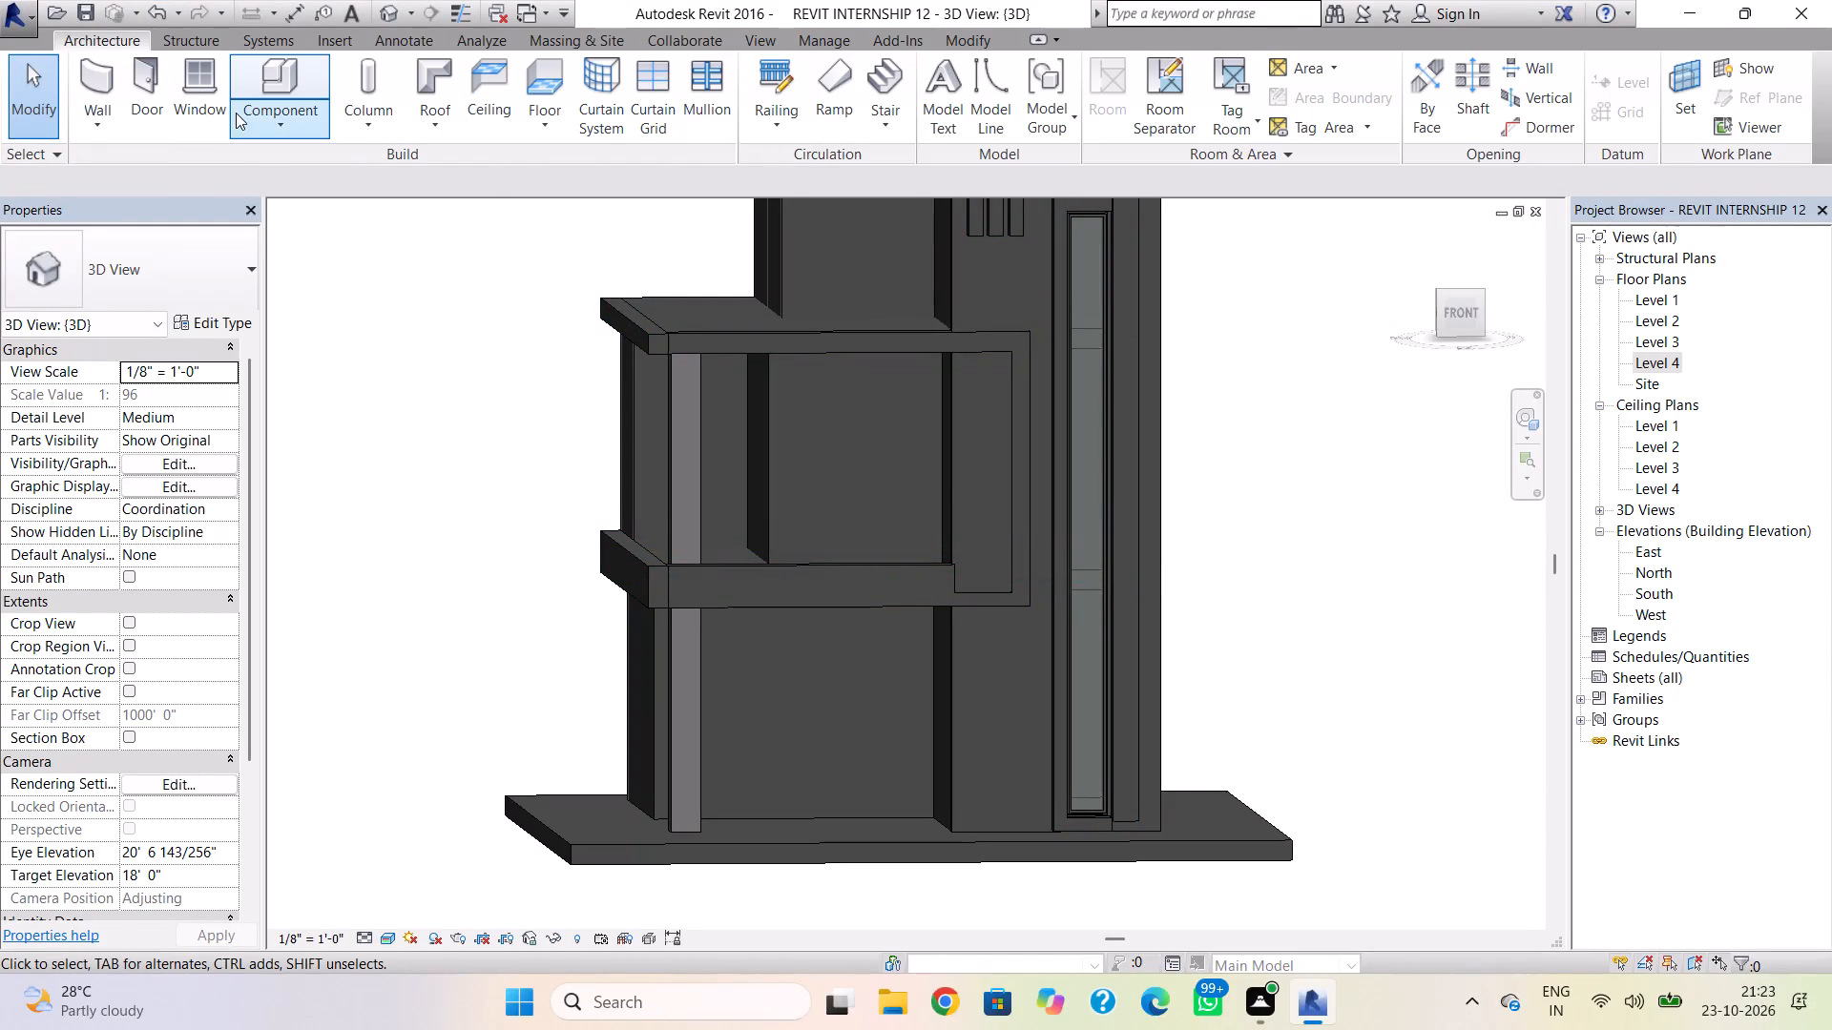
pyautogui.click(113, 89)
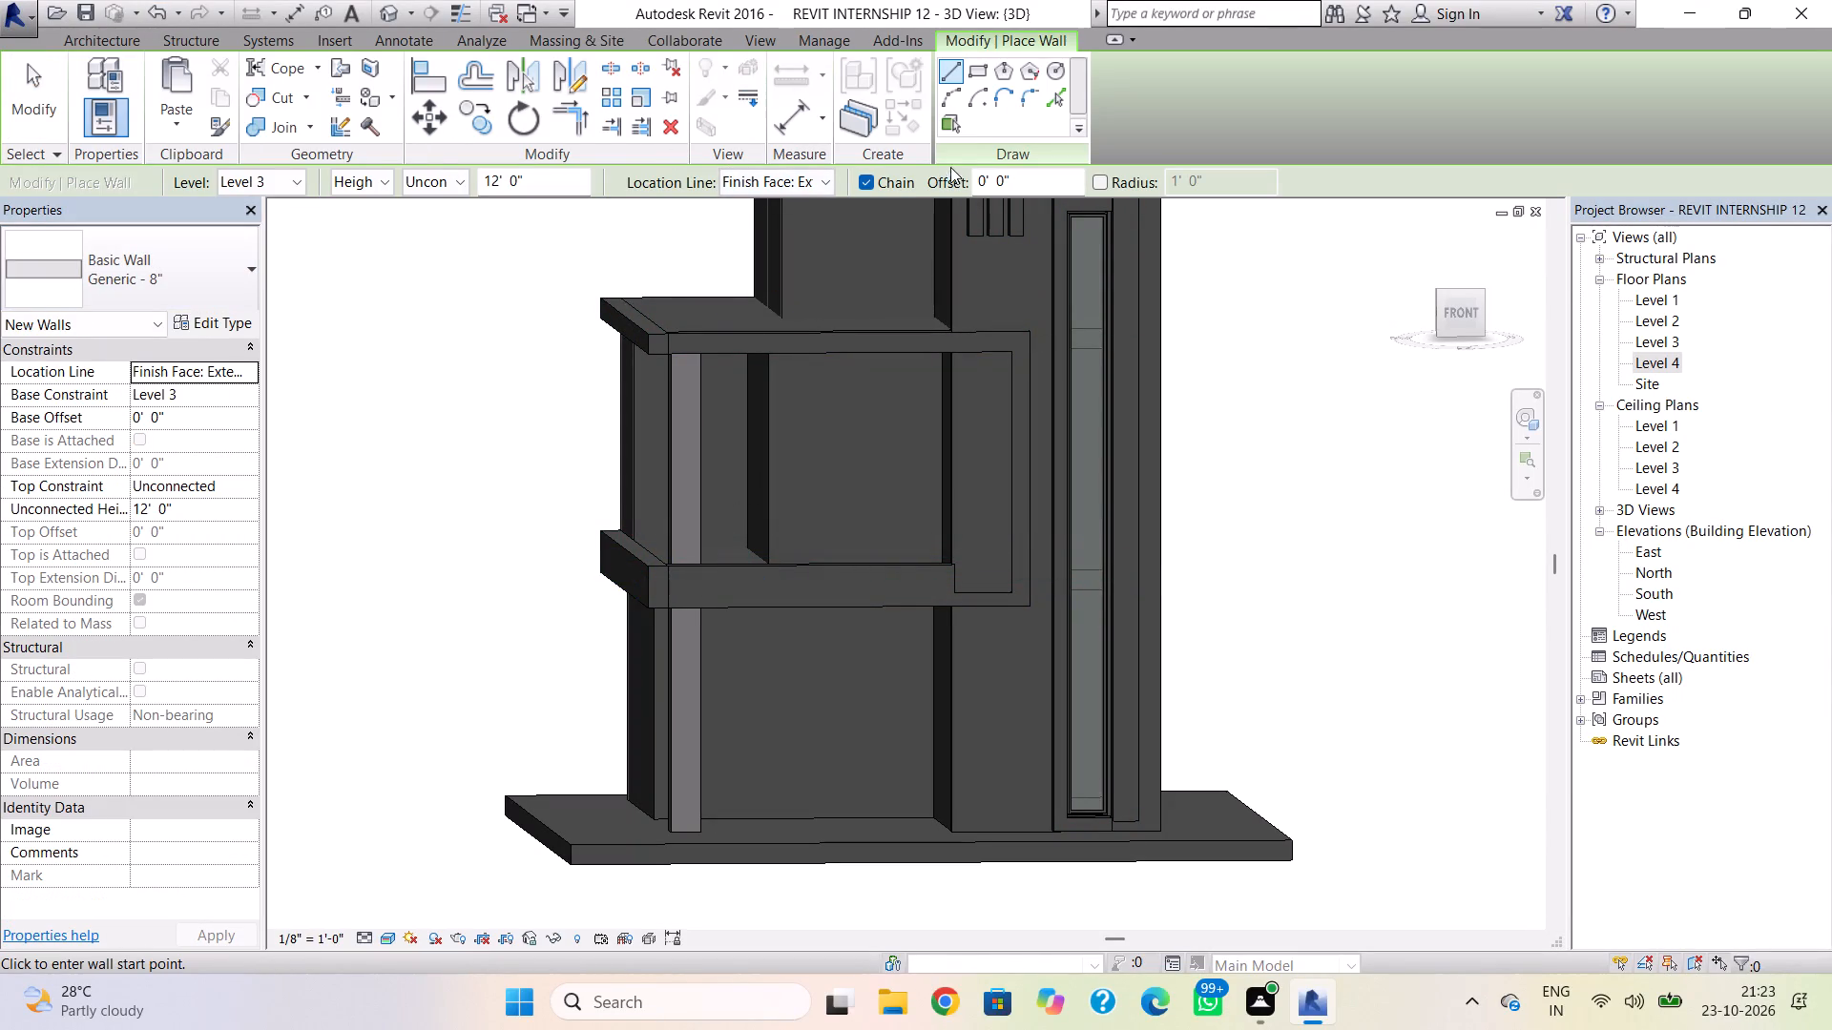
pyautogui.doubleClick(1652, 299)
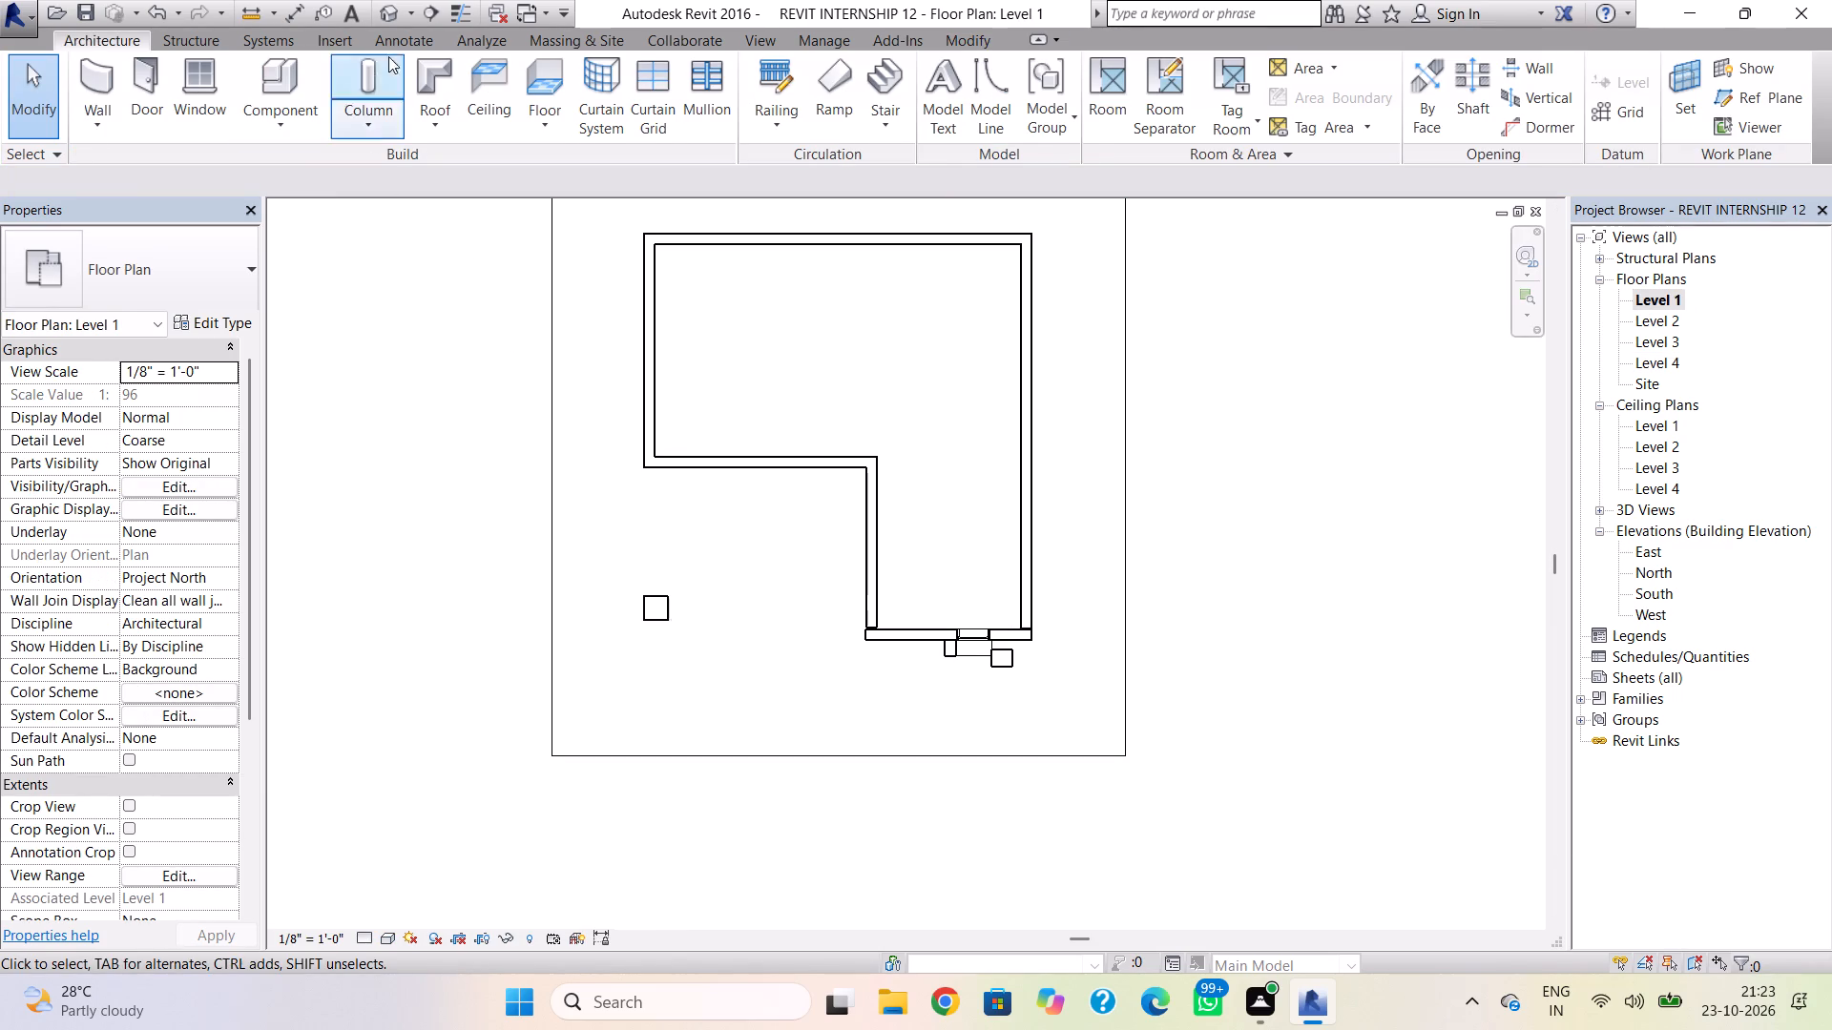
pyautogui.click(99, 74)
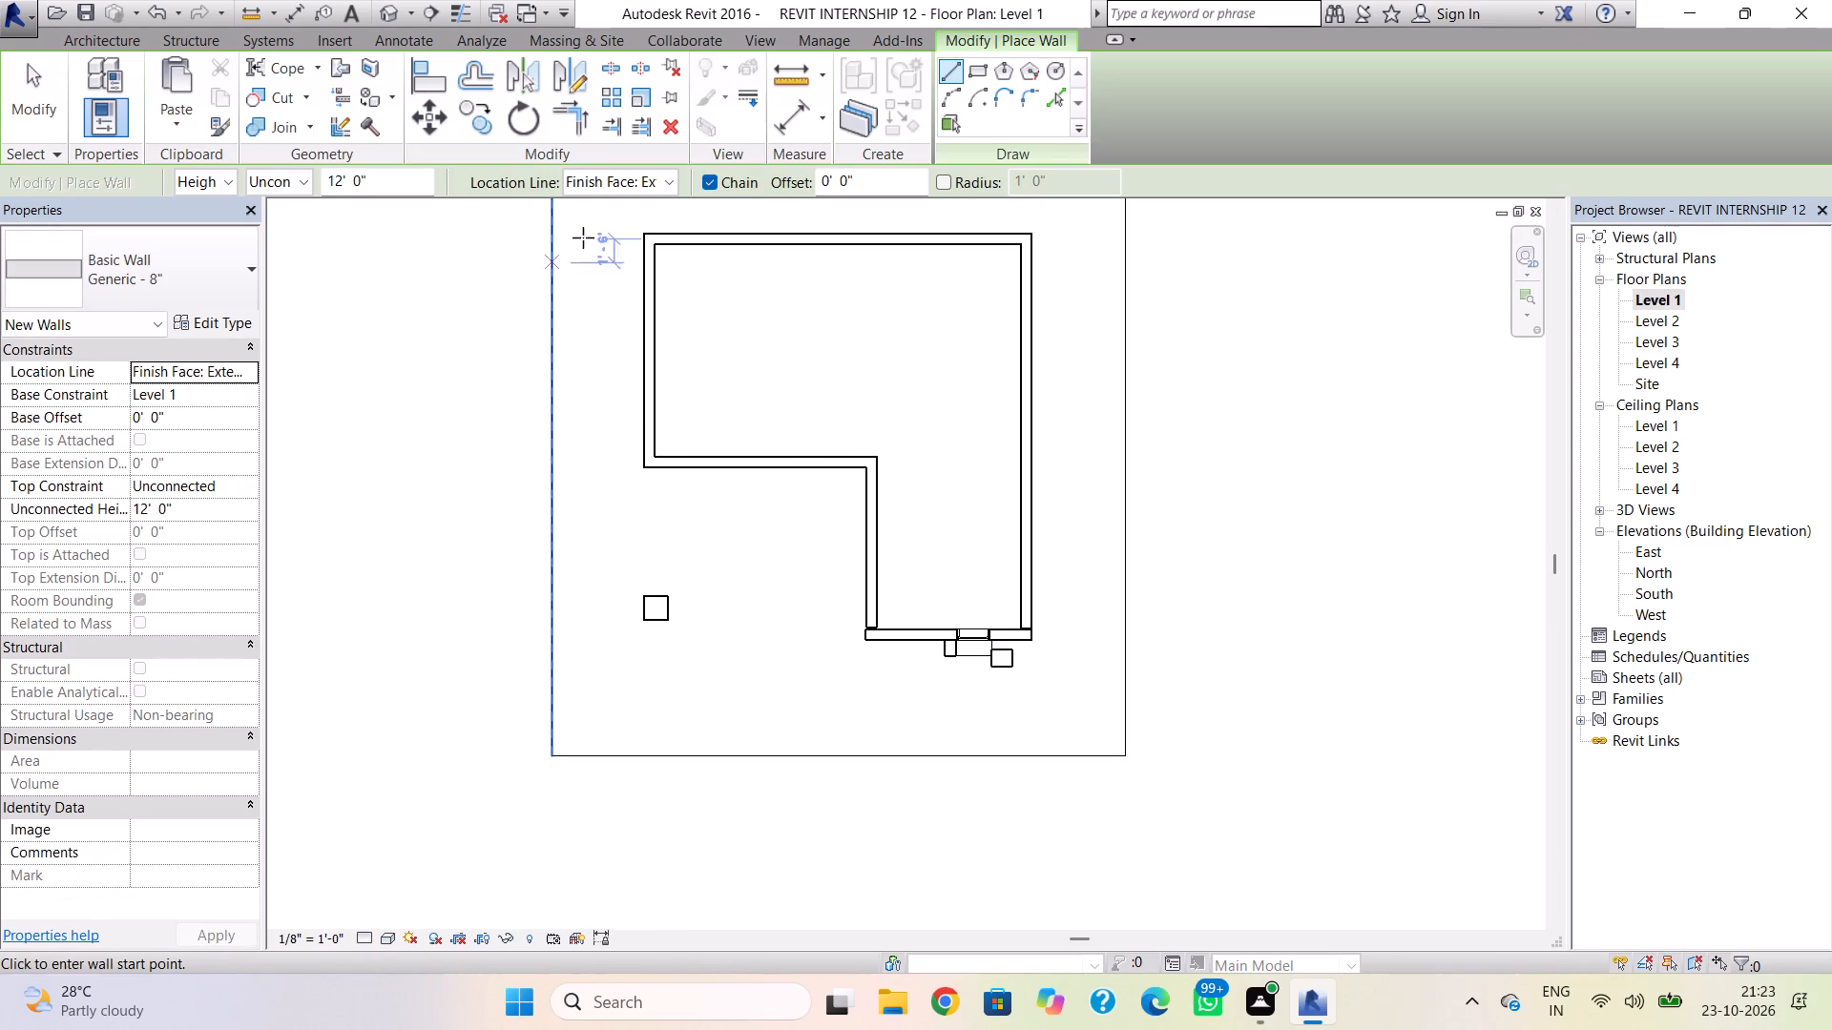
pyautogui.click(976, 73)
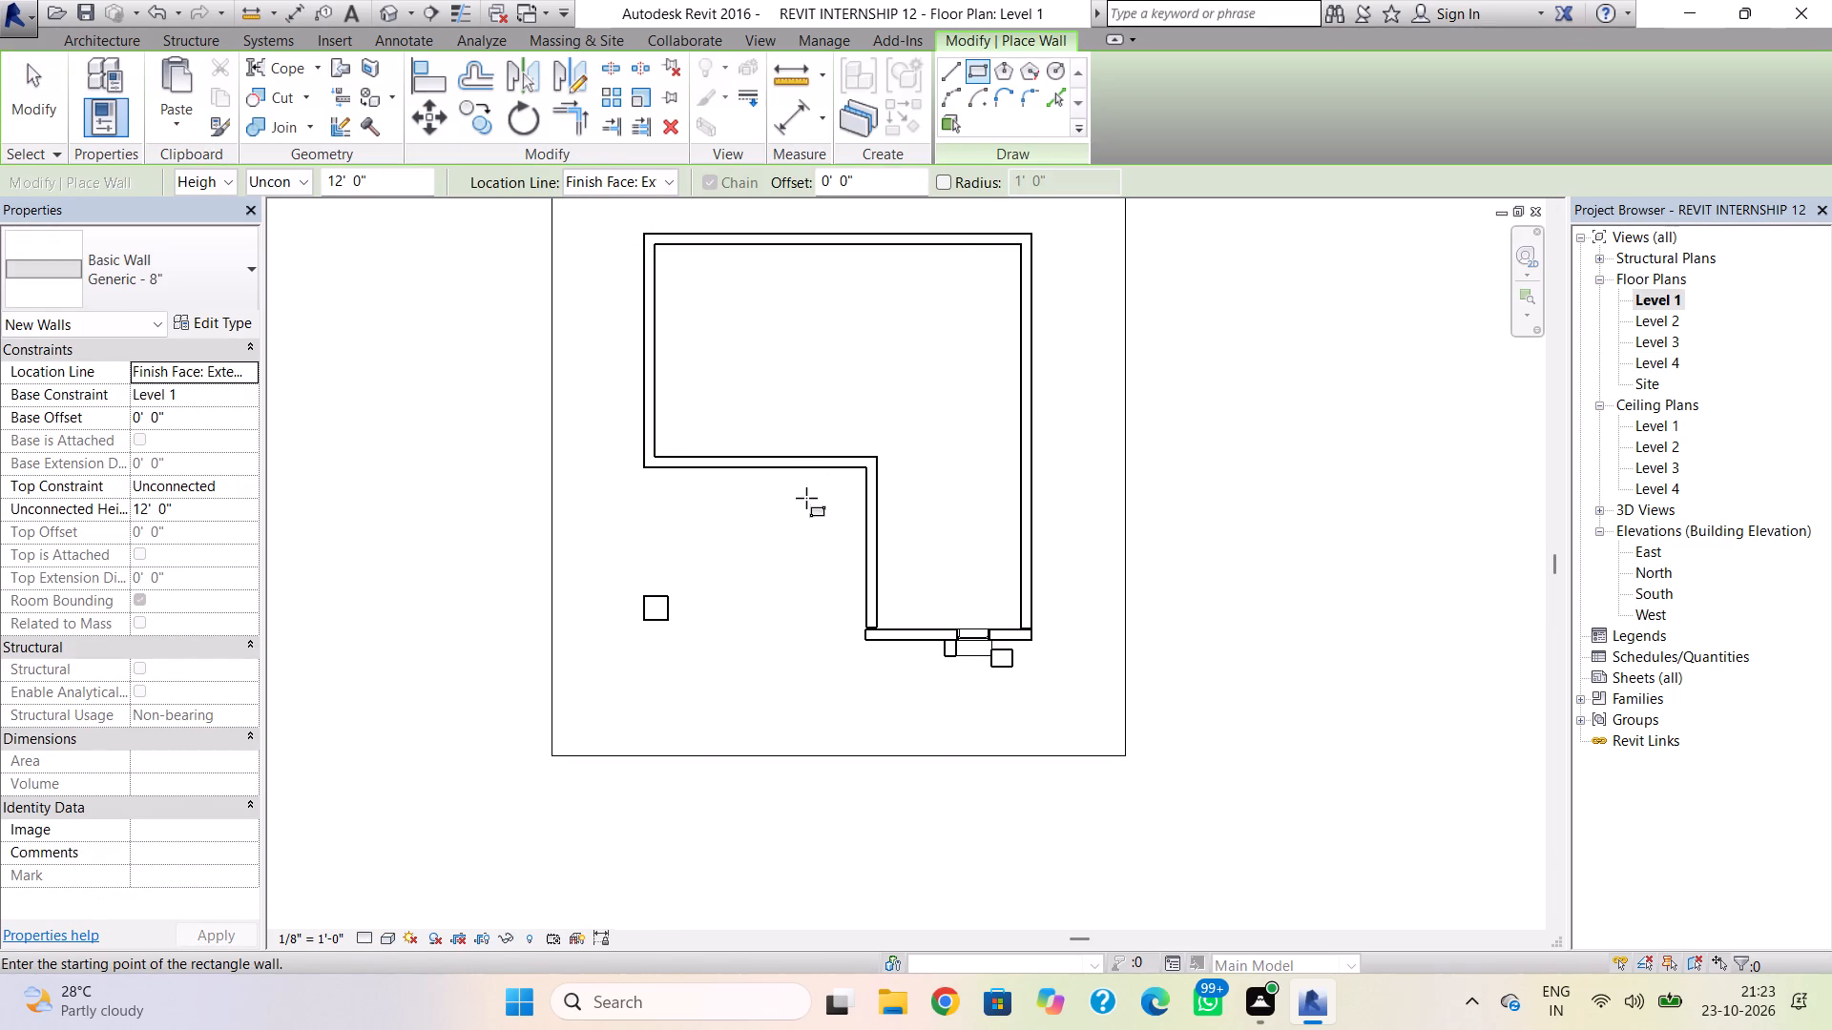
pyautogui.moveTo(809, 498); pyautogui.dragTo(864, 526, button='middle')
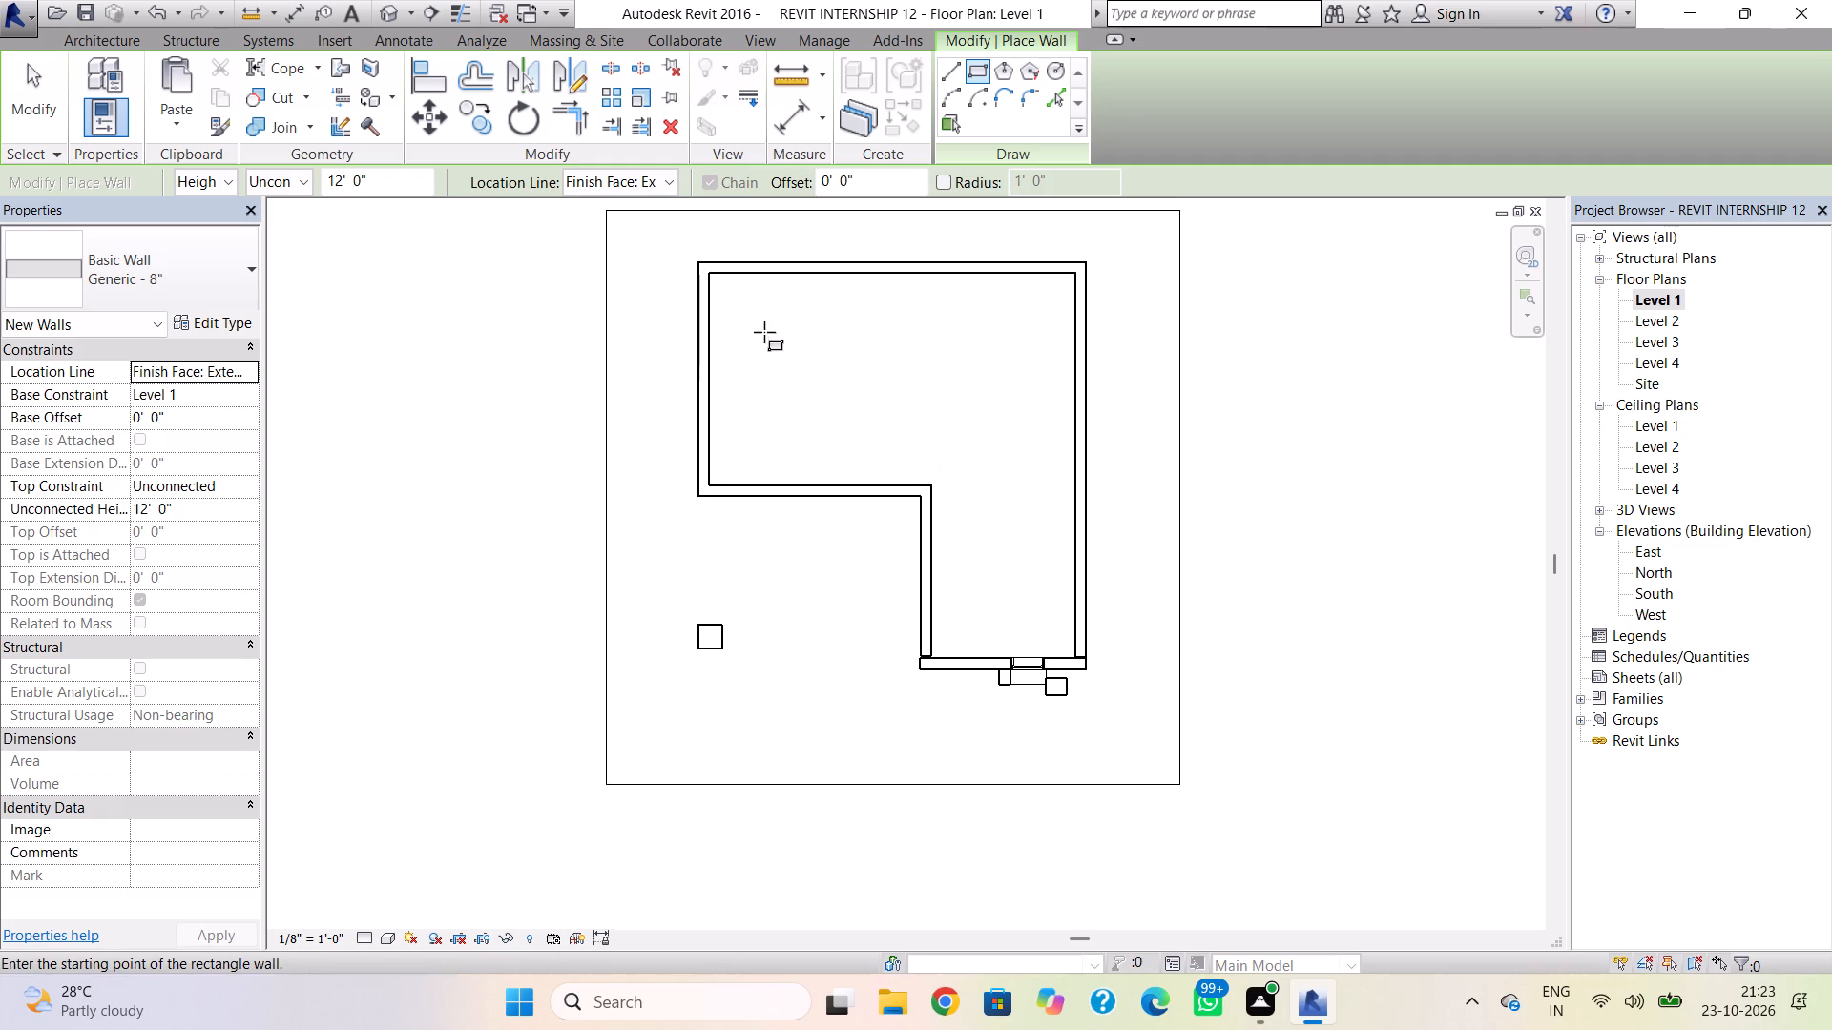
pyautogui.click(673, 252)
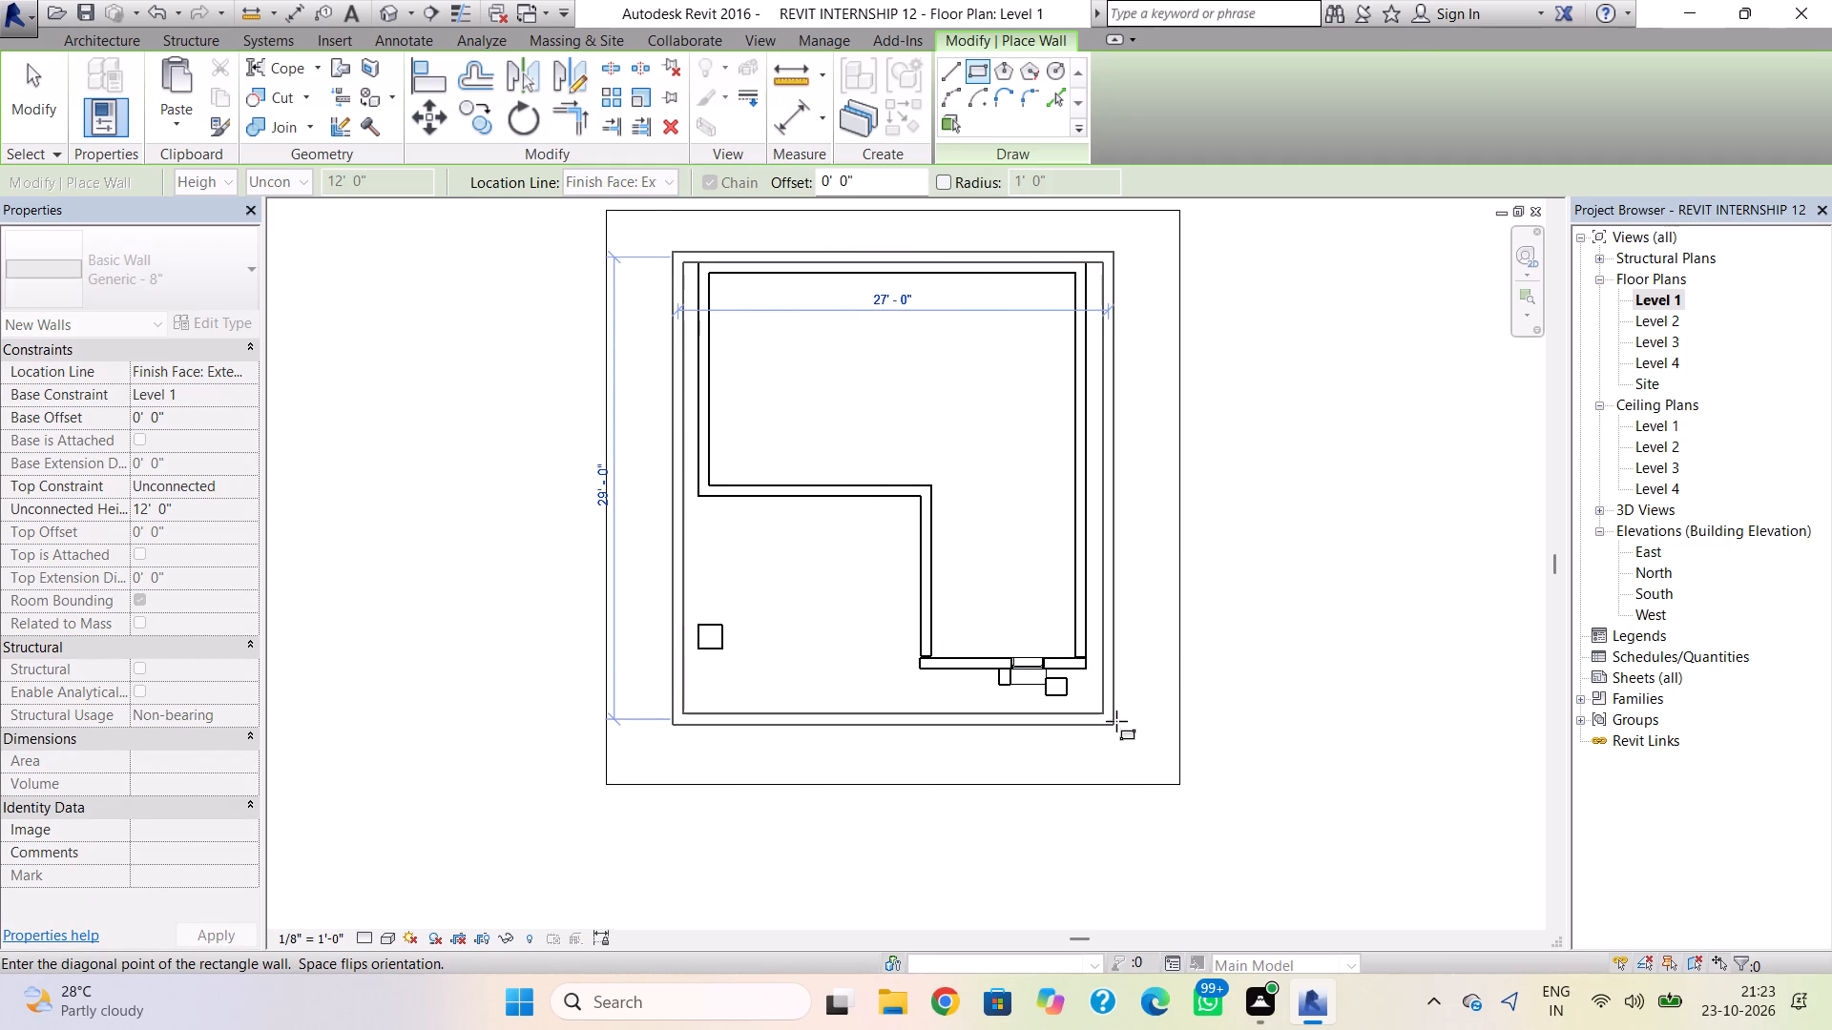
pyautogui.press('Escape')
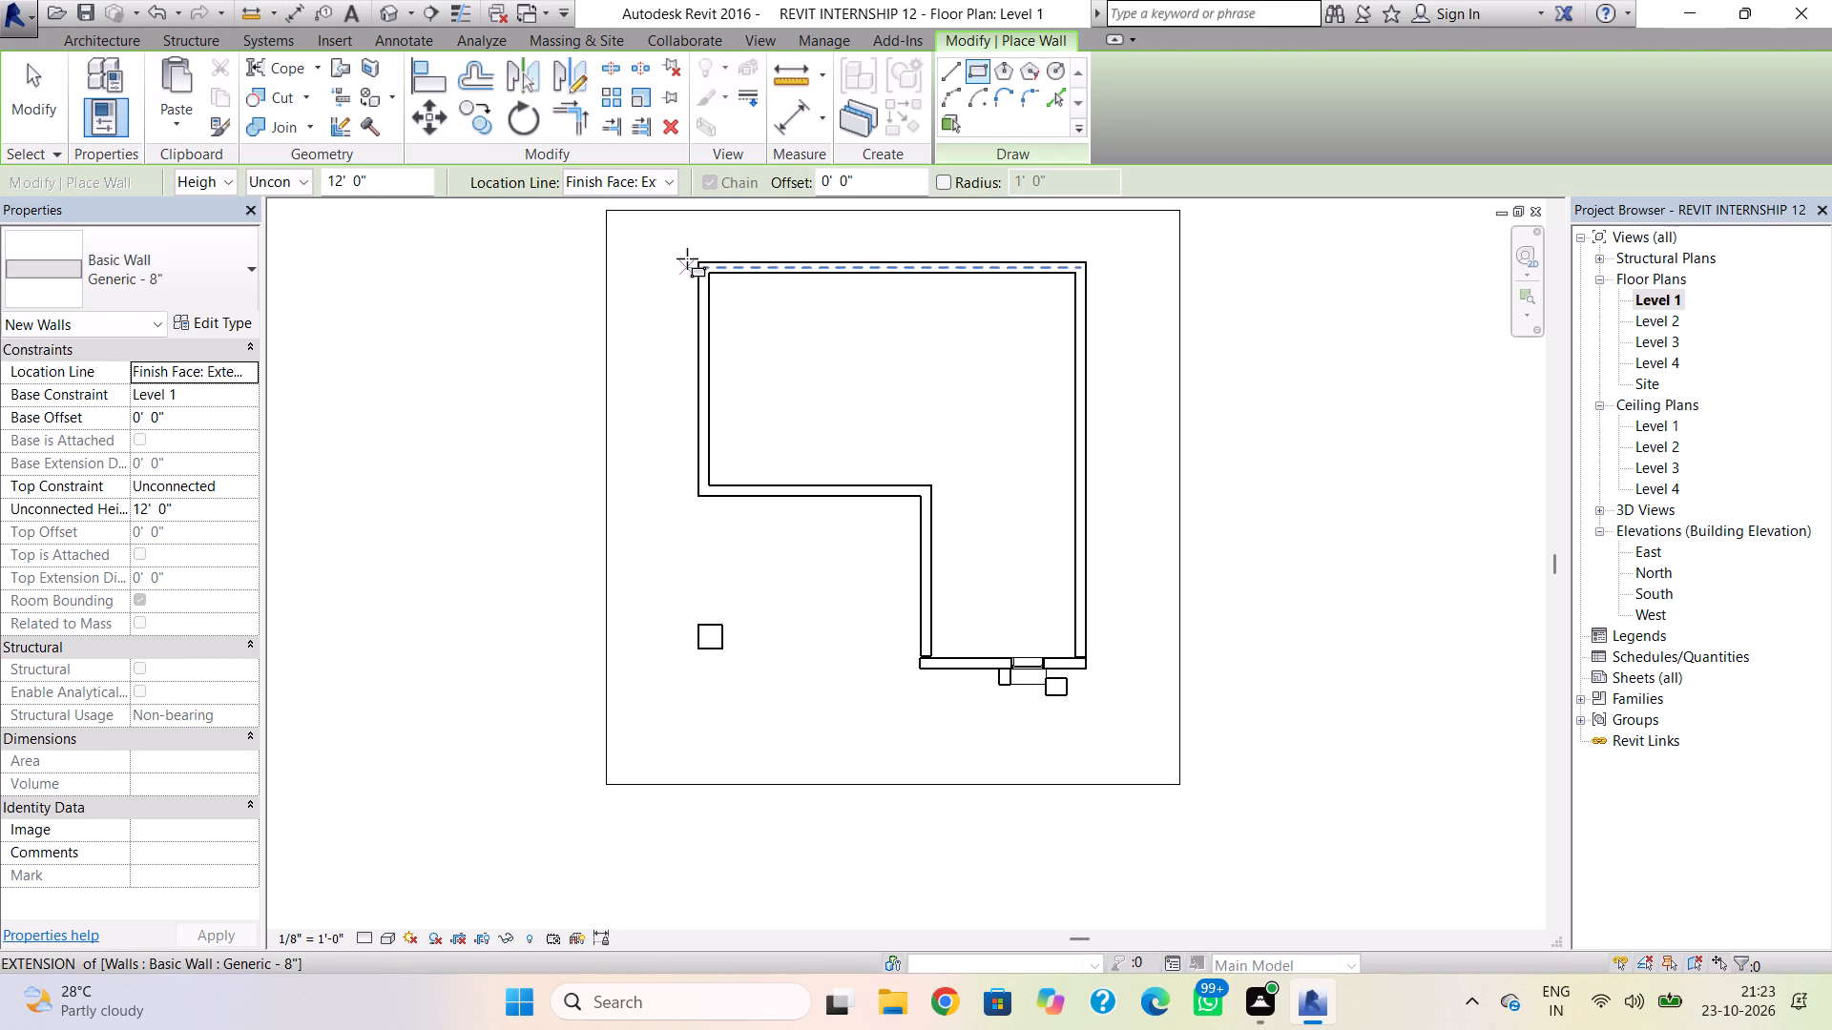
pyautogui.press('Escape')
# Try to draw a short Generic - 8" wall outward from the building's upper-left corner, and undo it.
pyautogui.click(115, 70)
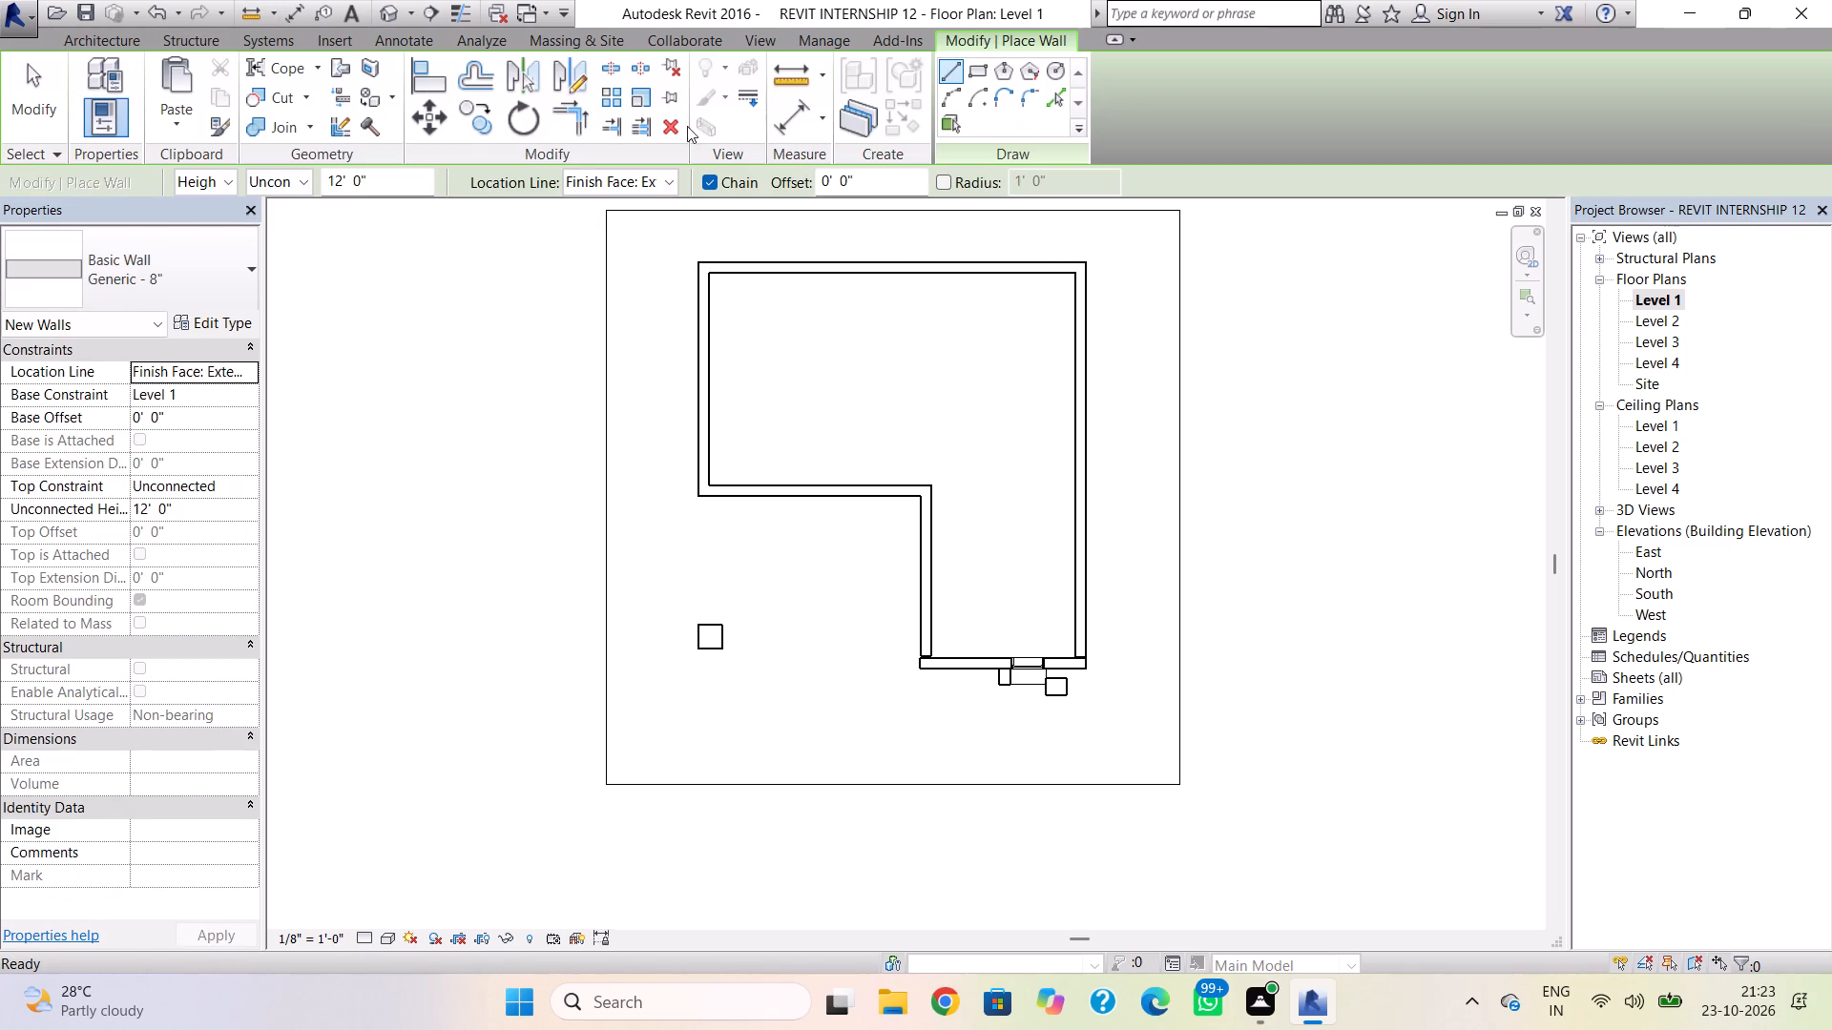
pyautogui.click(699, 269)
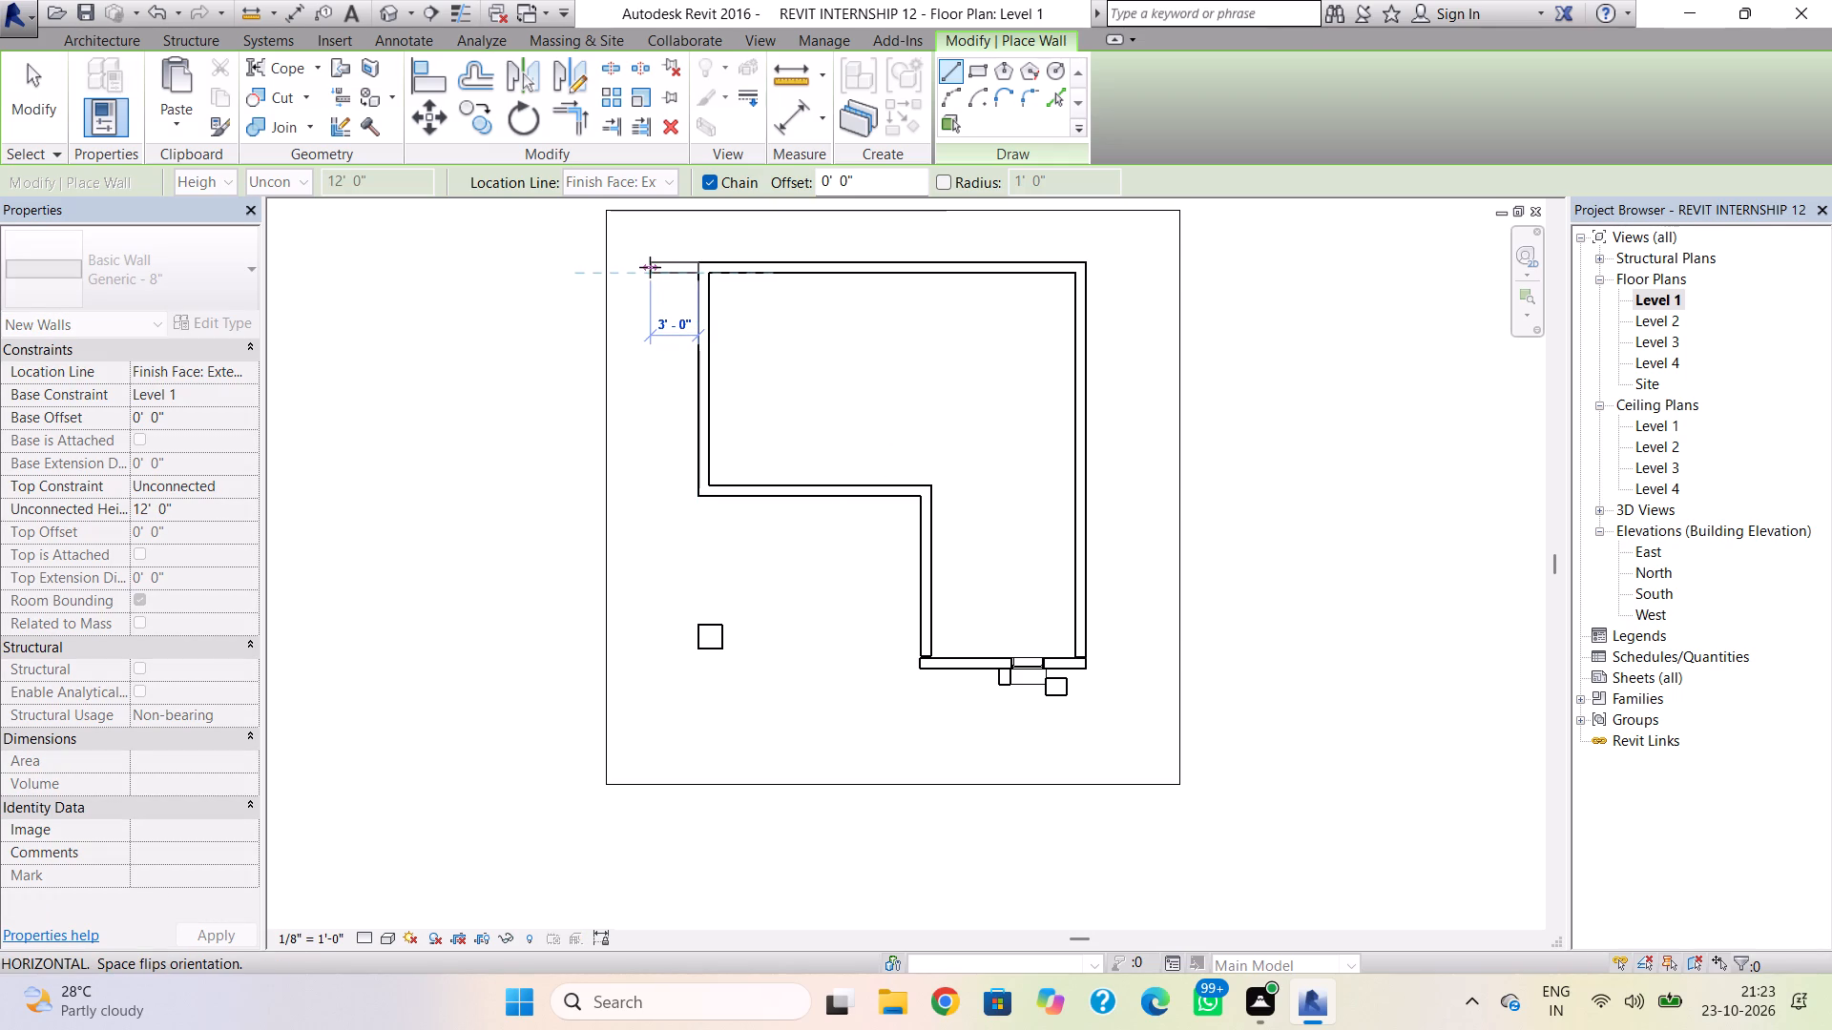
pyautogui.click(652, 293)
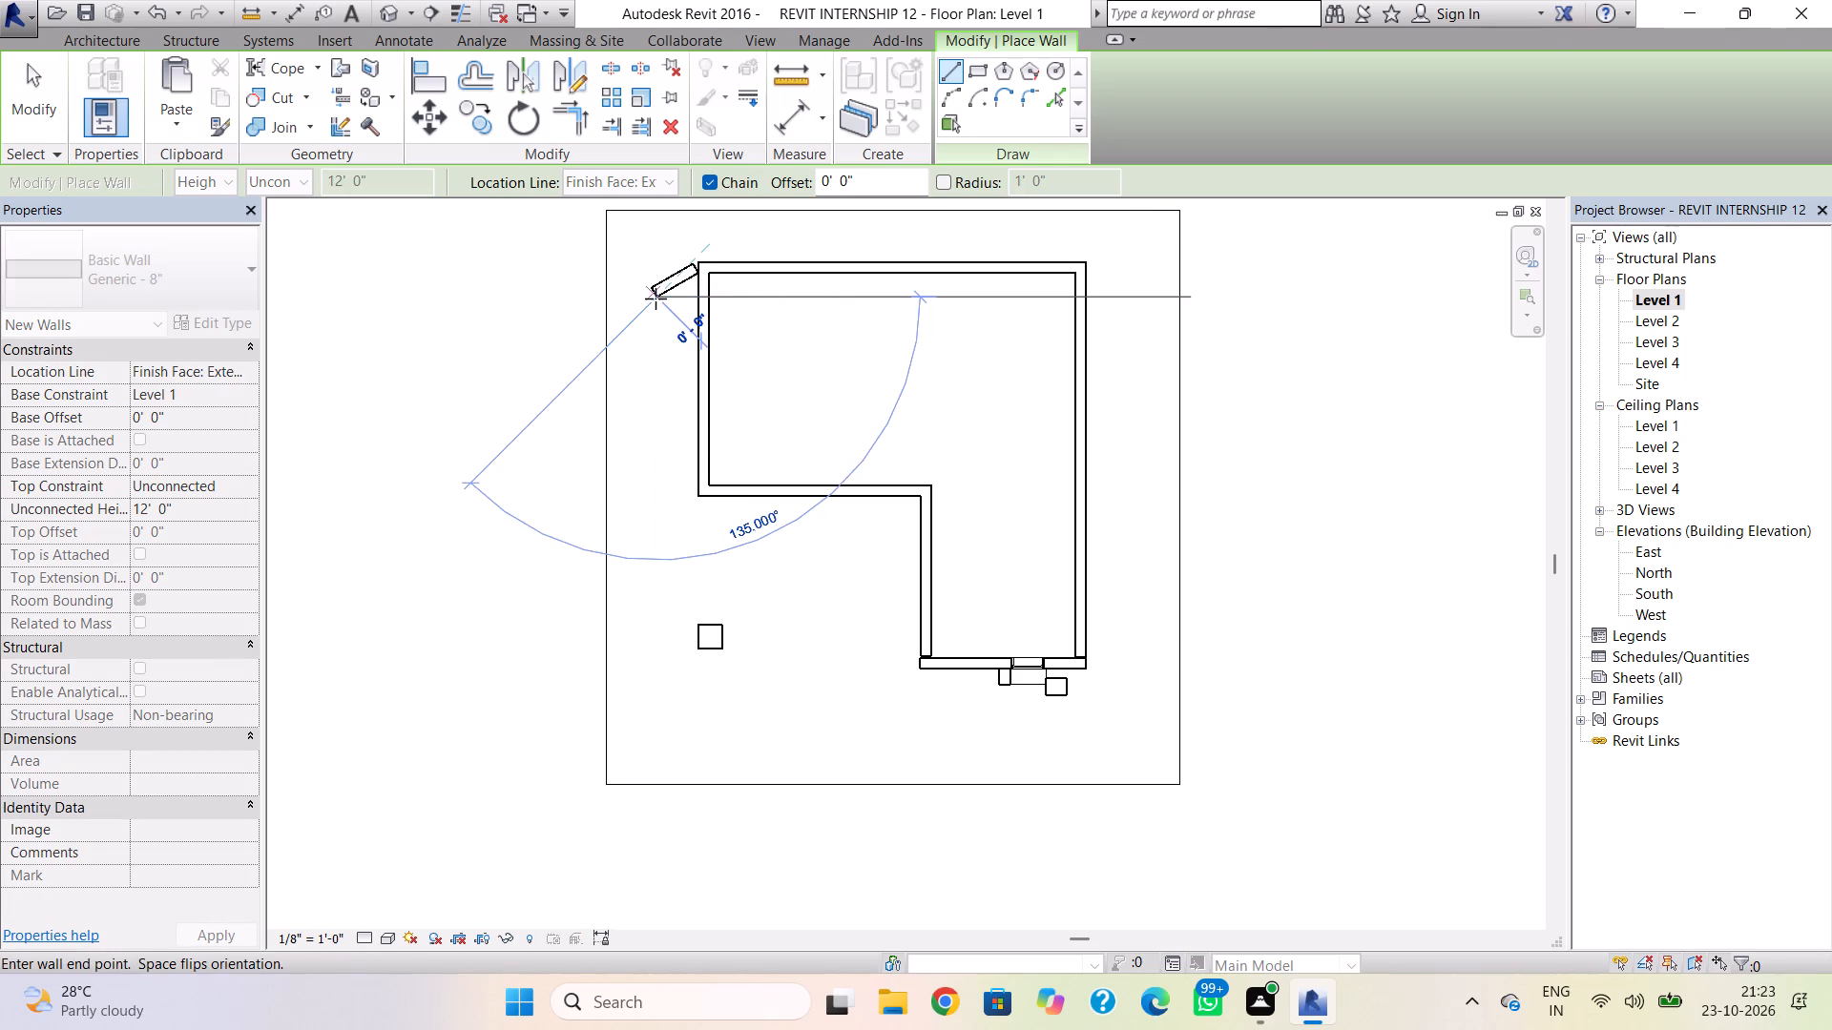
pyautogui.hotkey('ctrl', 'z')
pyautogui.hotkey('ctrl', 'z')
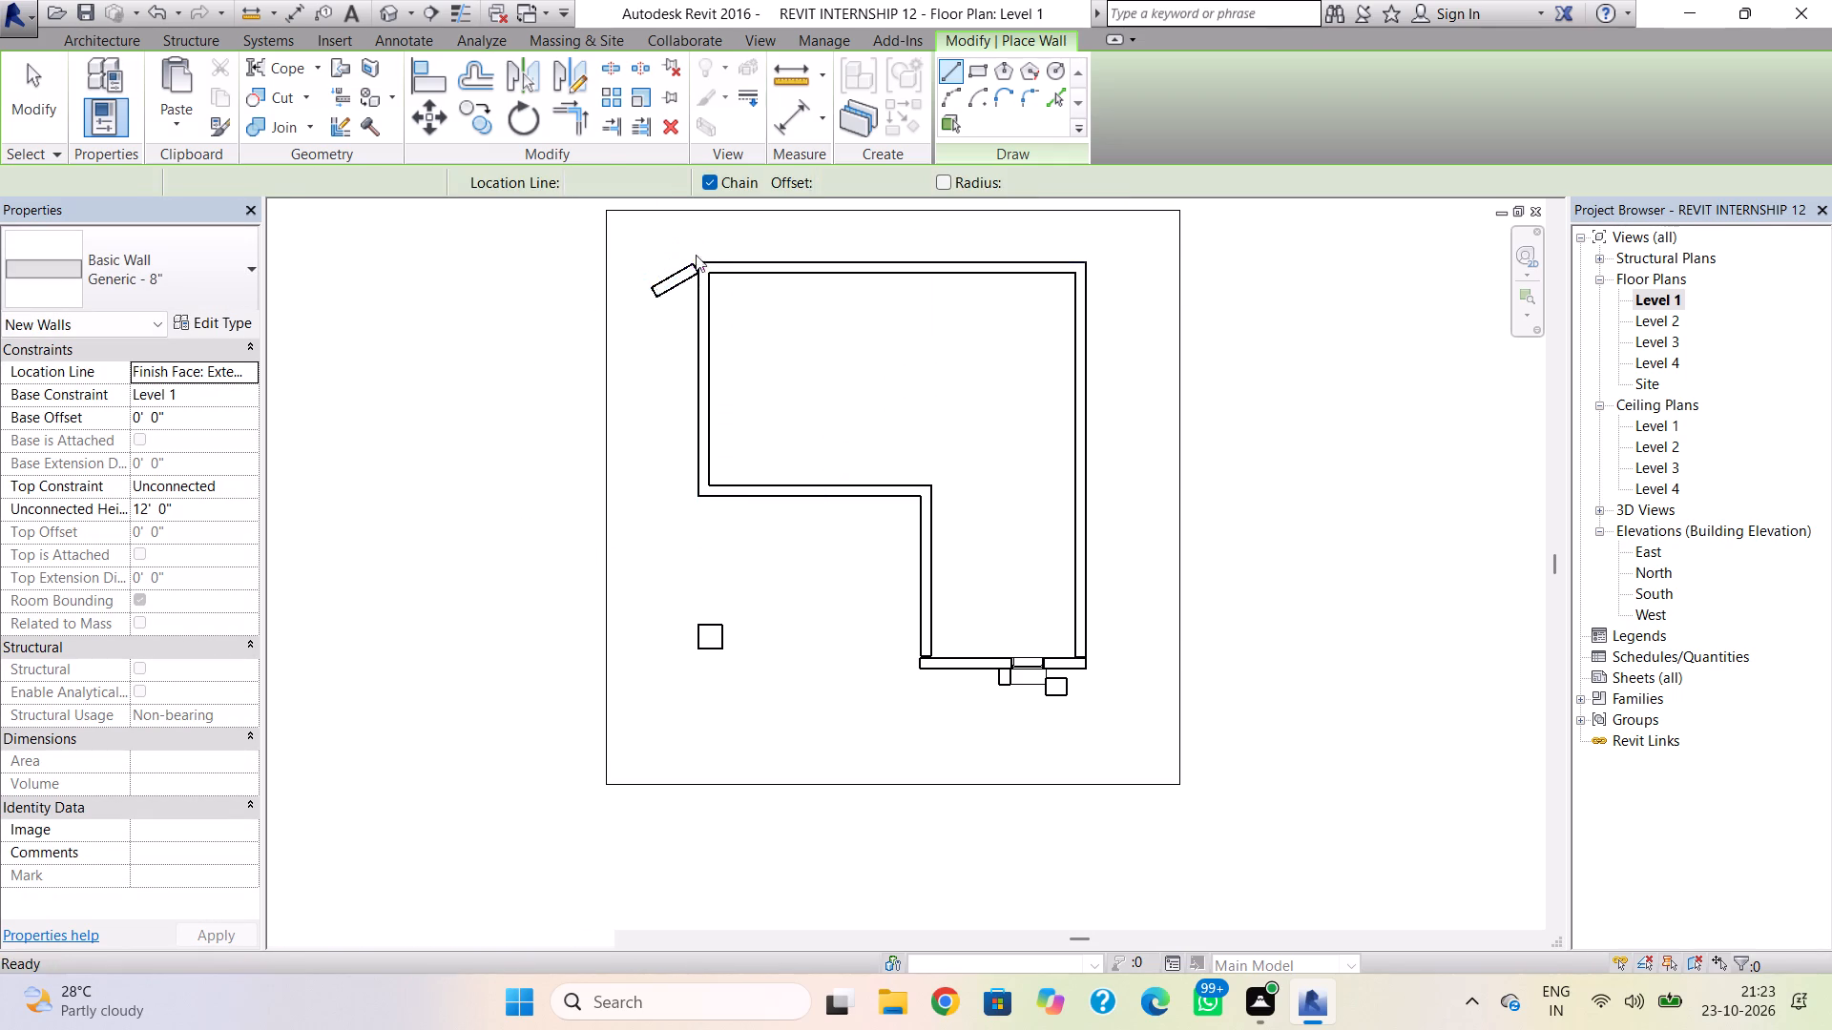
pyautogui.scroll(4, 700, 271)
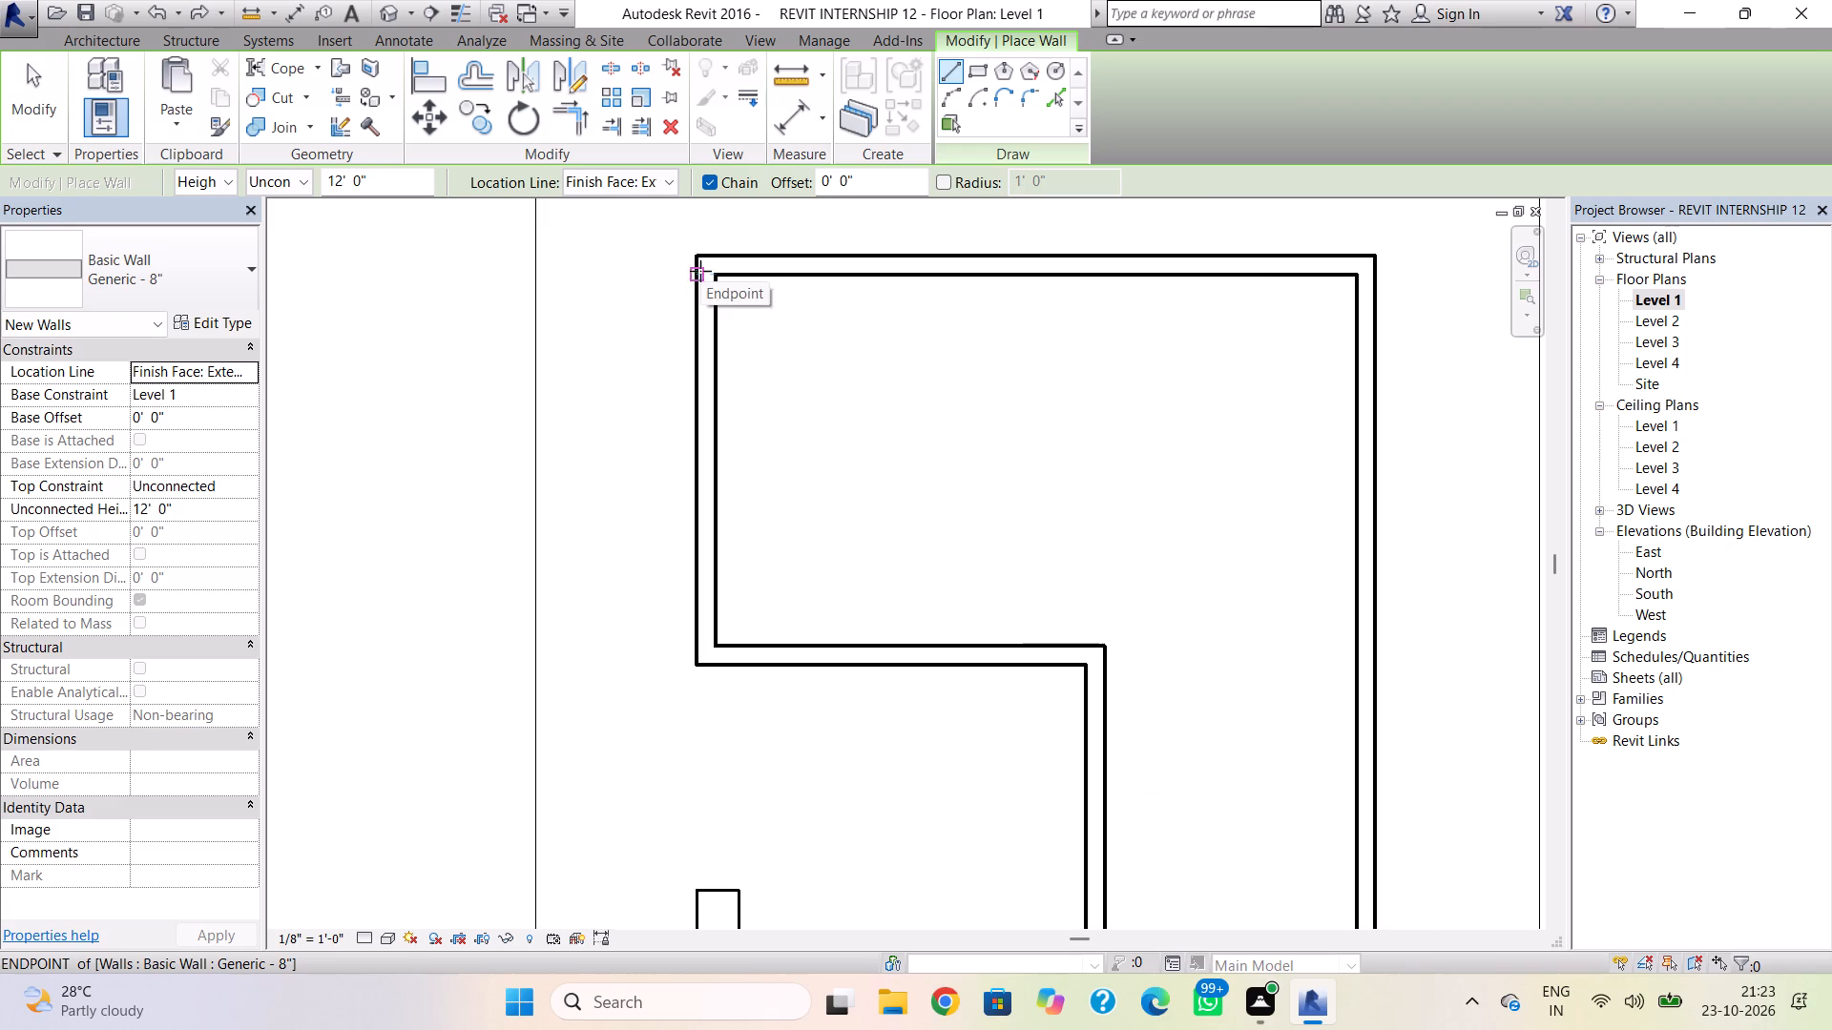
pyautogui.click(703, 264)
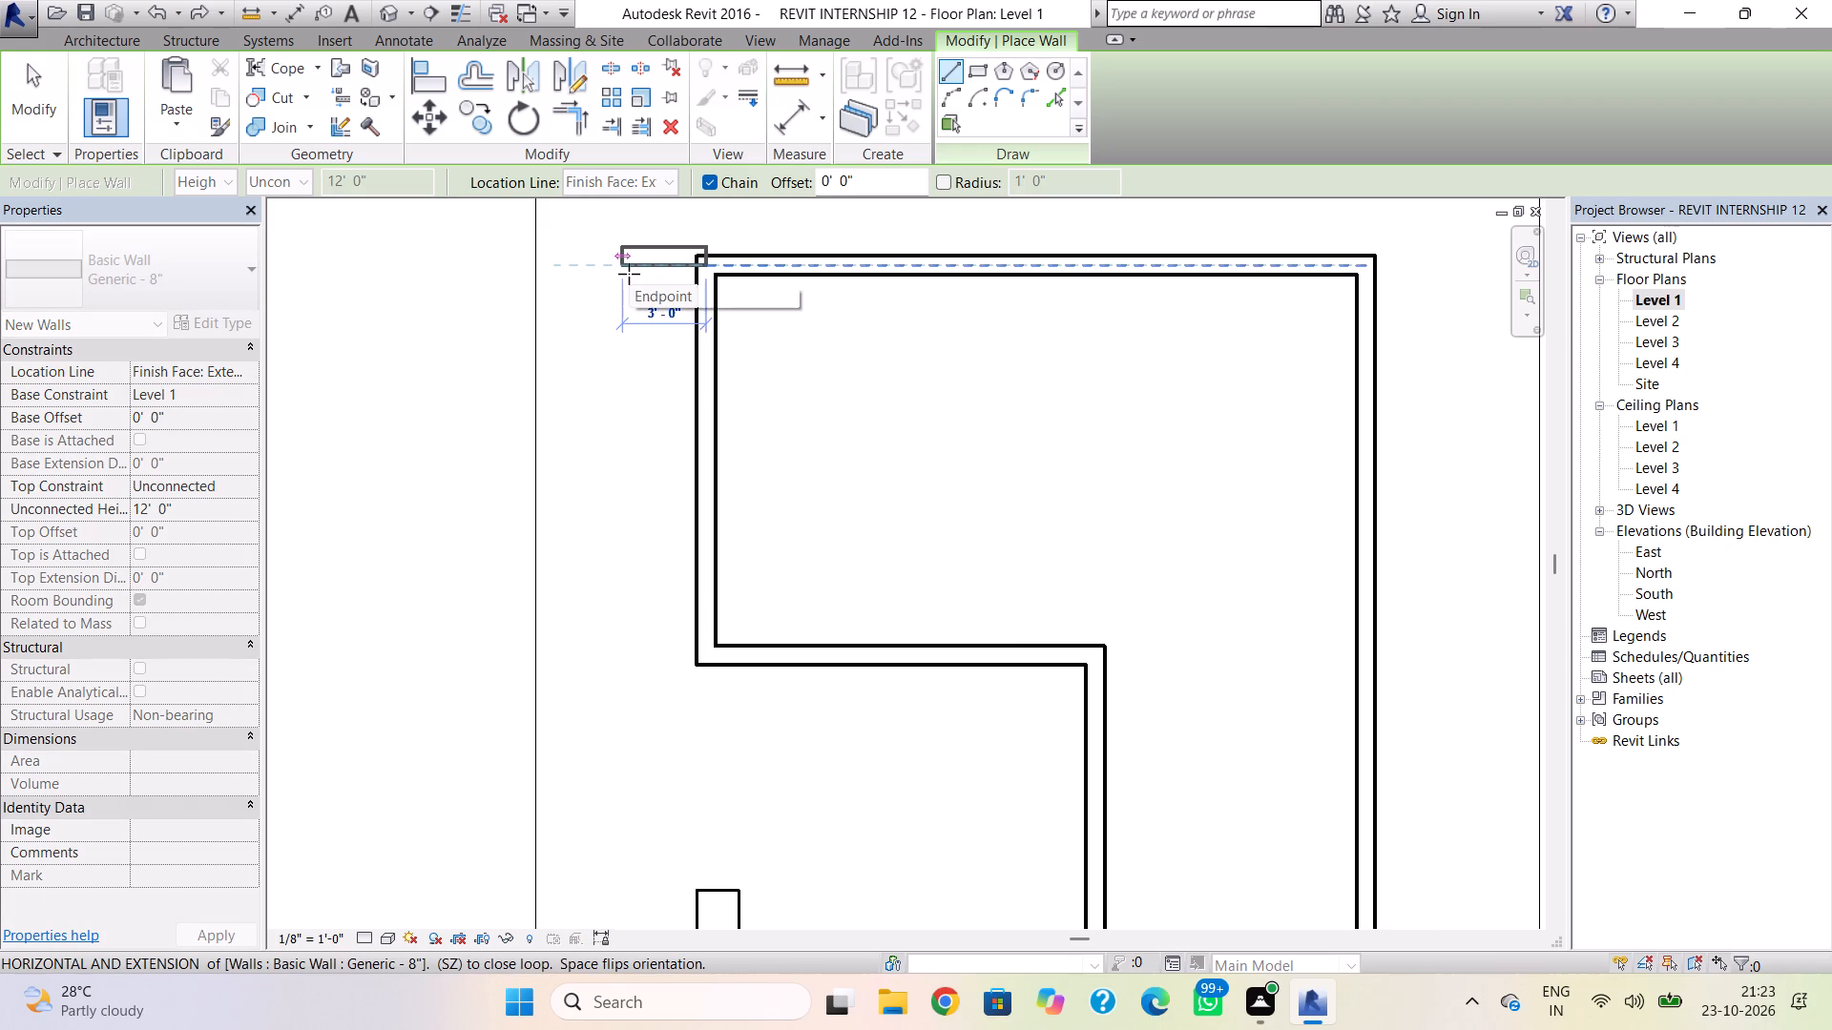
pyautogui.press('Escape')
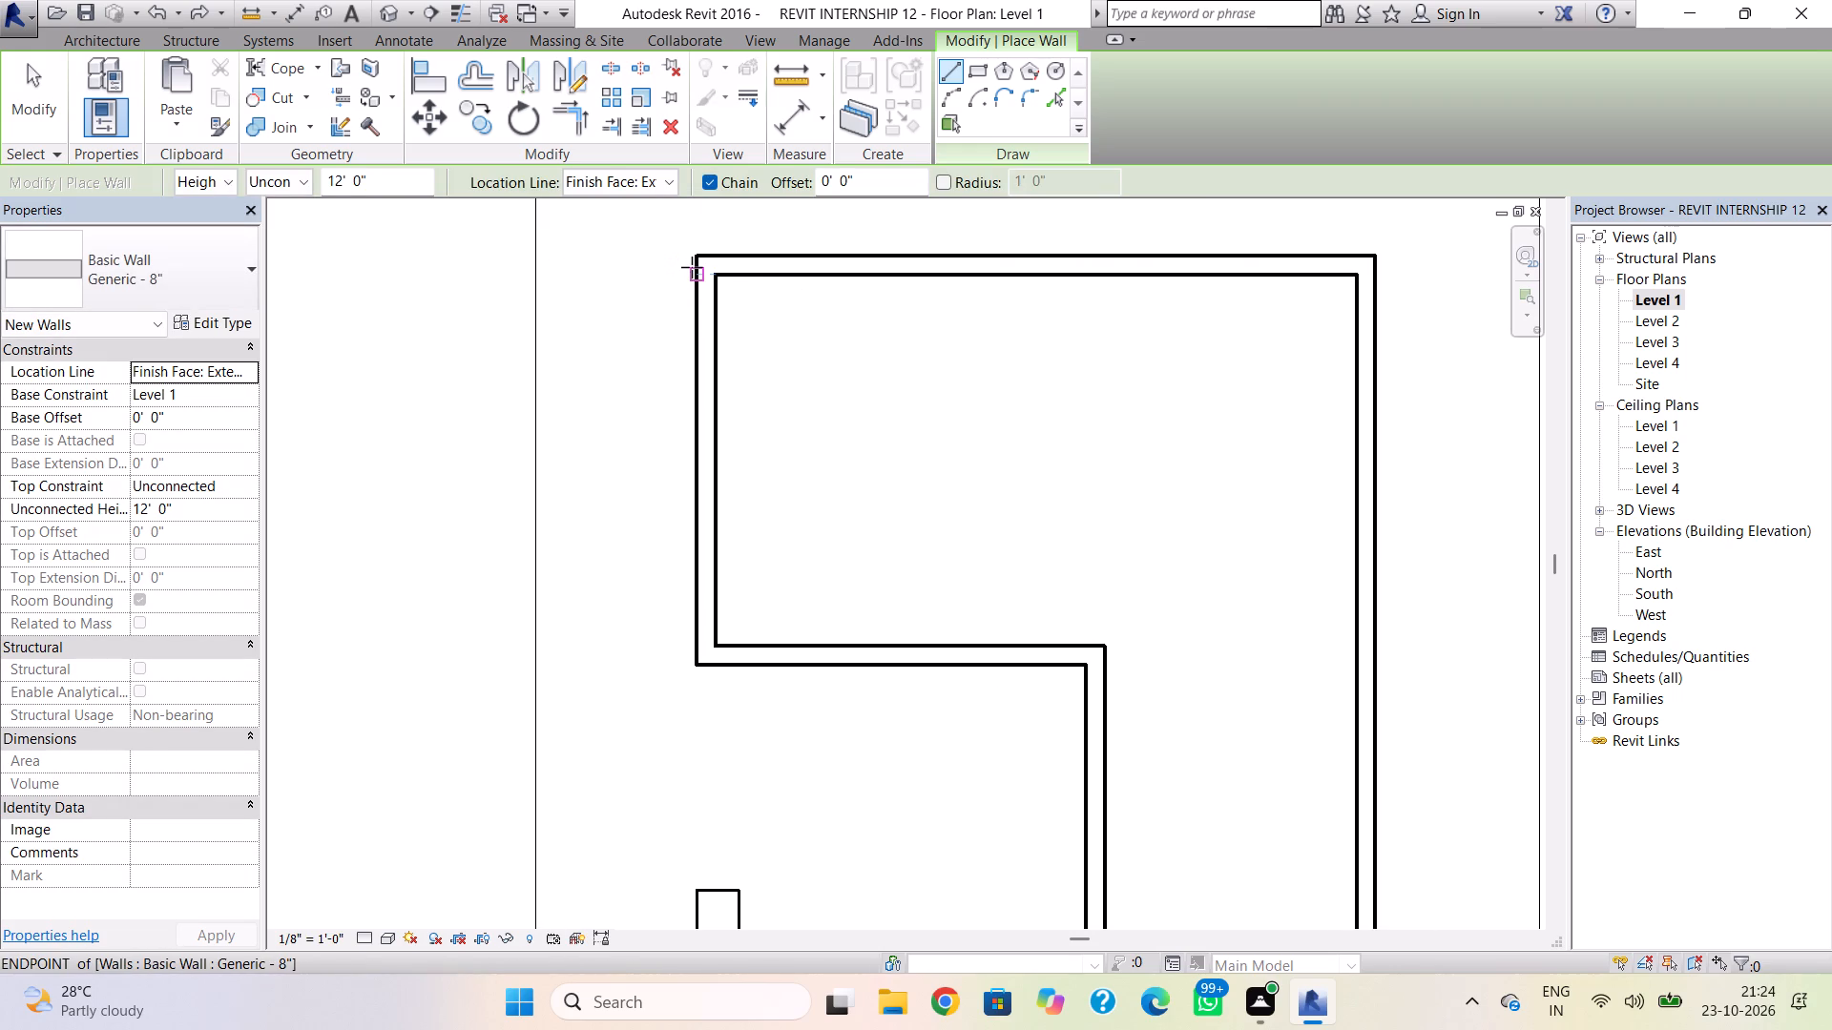
# Using the Wall Centerline location line, draw Generic - 8" walls 1'-6" outward from the plan's upper-left corner and 25'-6" down alongside the building.
pyautogui.click(656, 185)
pyautogui.click(662, 212)
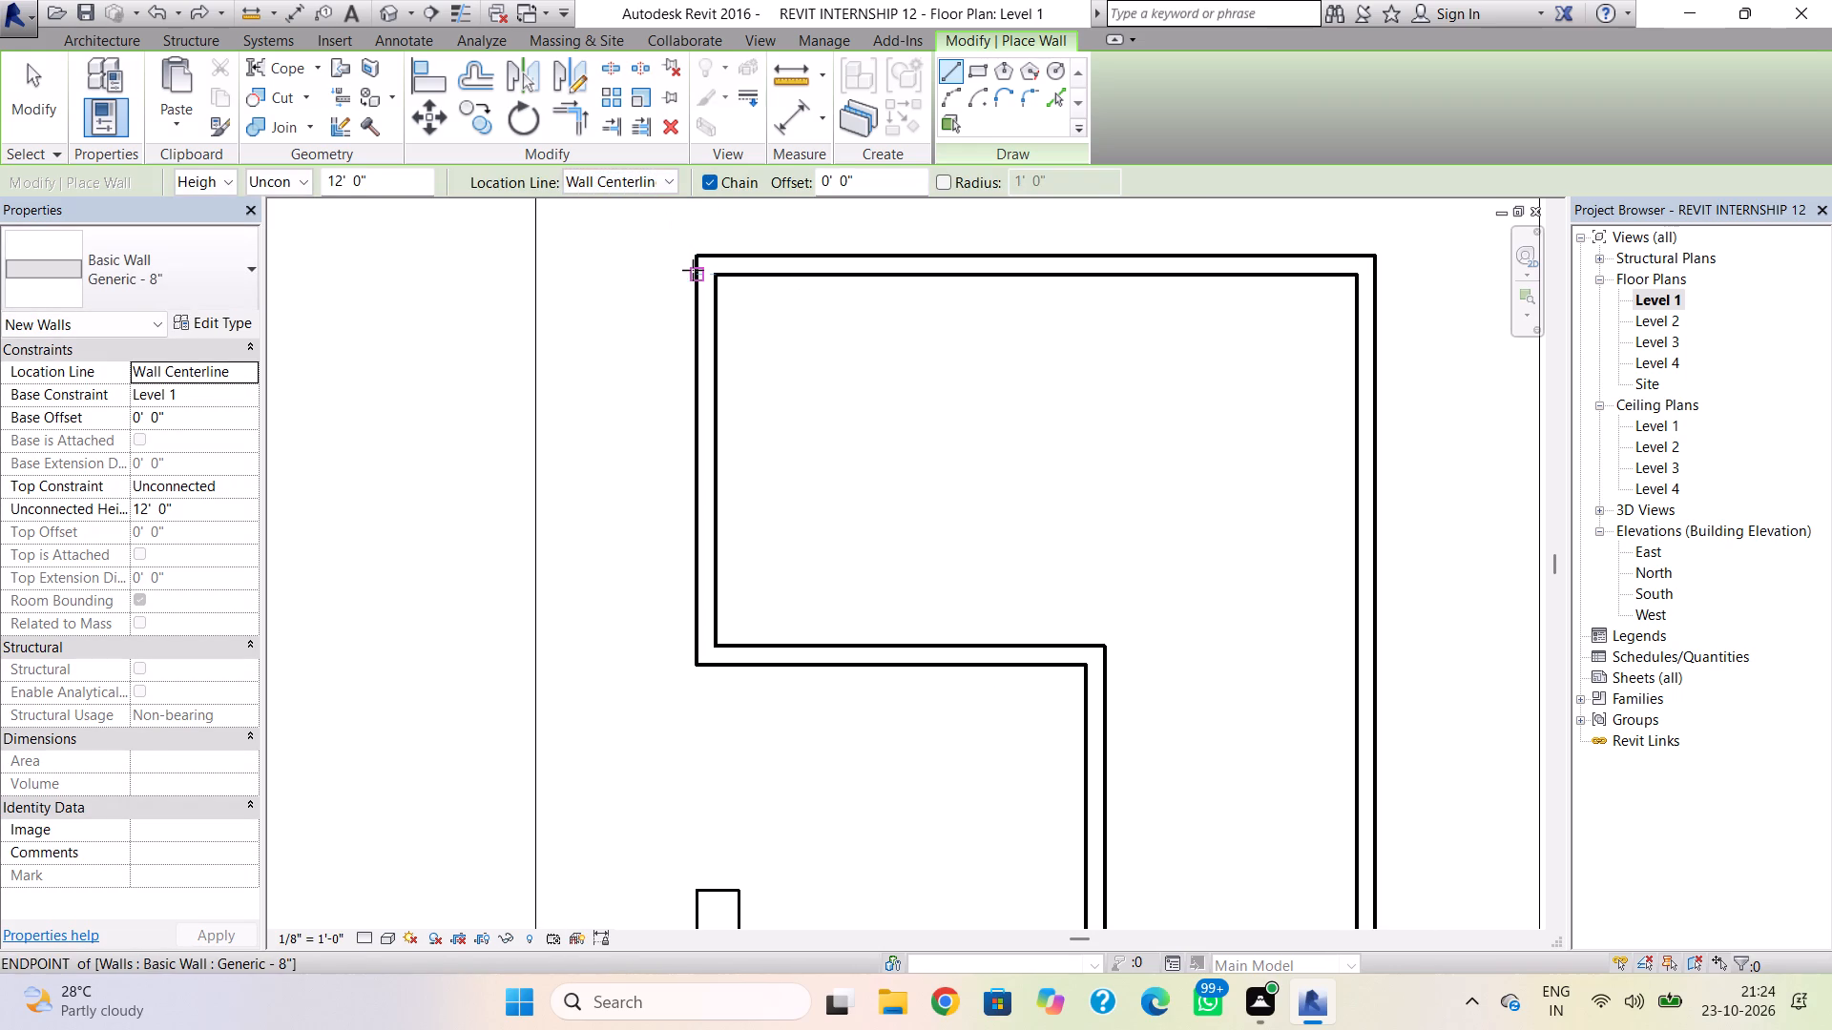
pyautogui.click(693, 270)
pyautogui.press('Escape')
pyautogui.scroll(4, 697, 273)
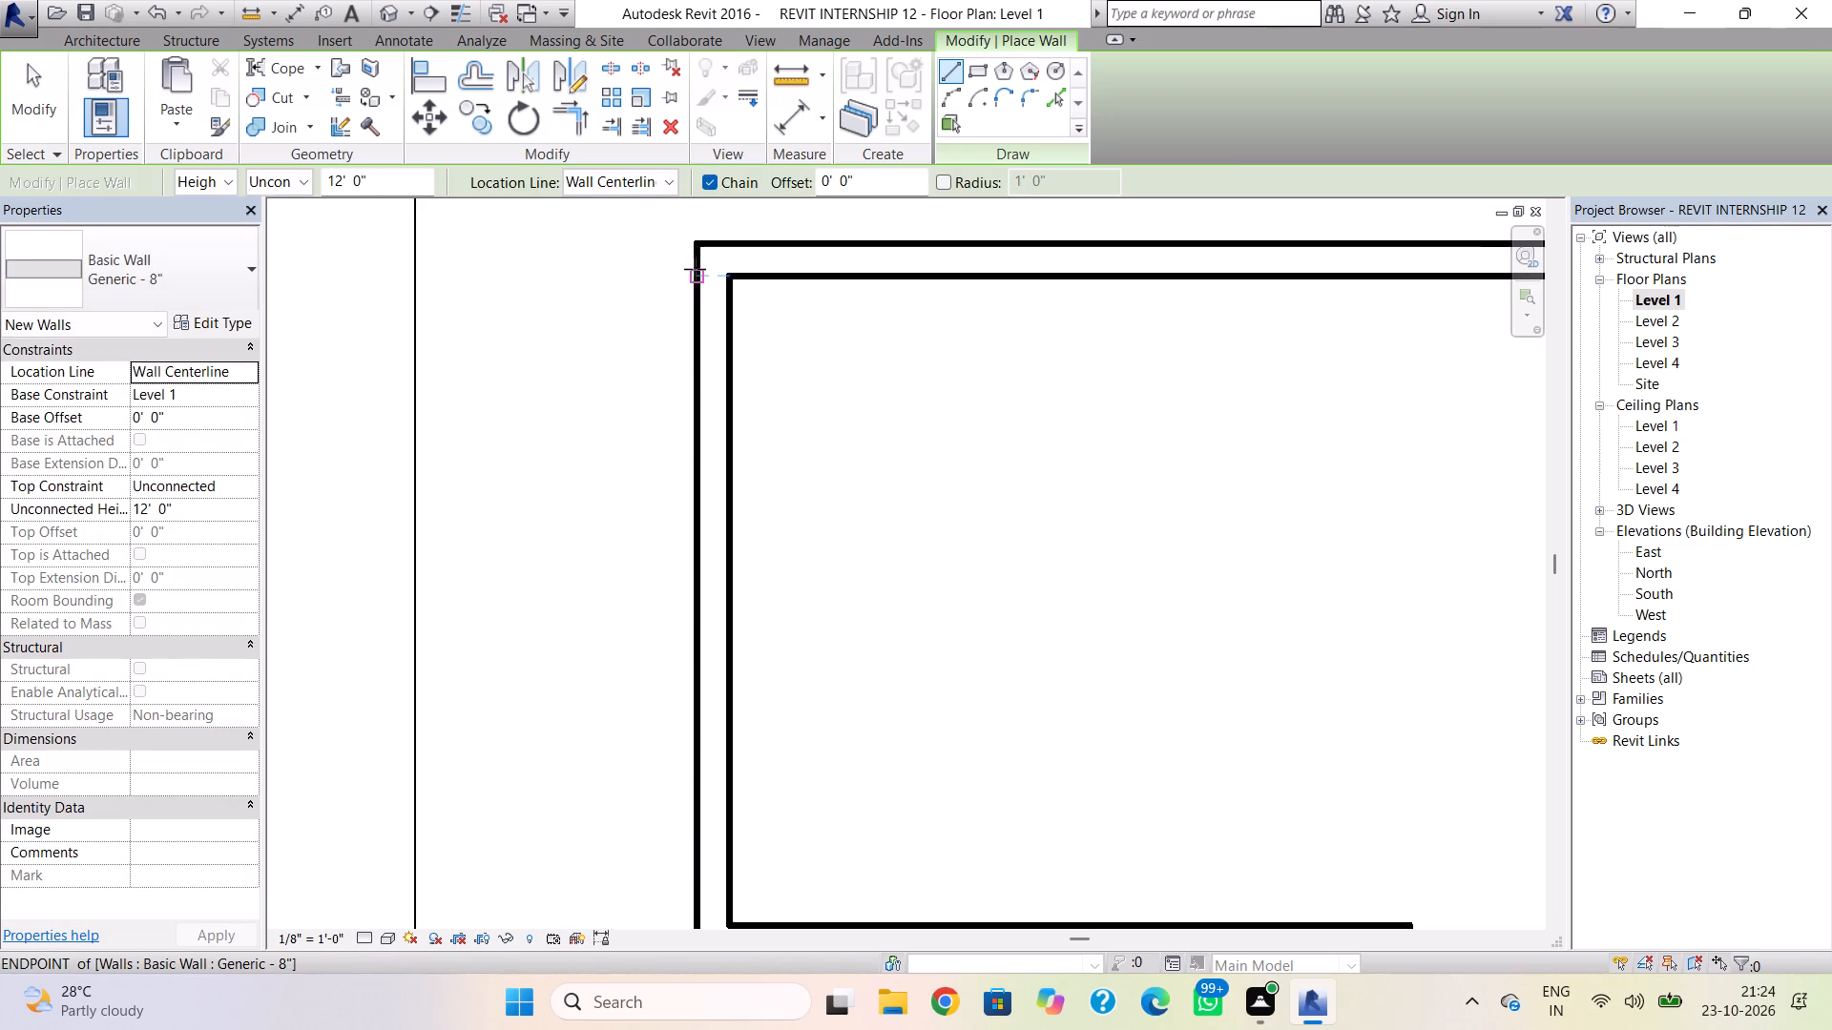
pyautogui.click(695, 261)
pyautogui.scroll(-3, 526, 270)
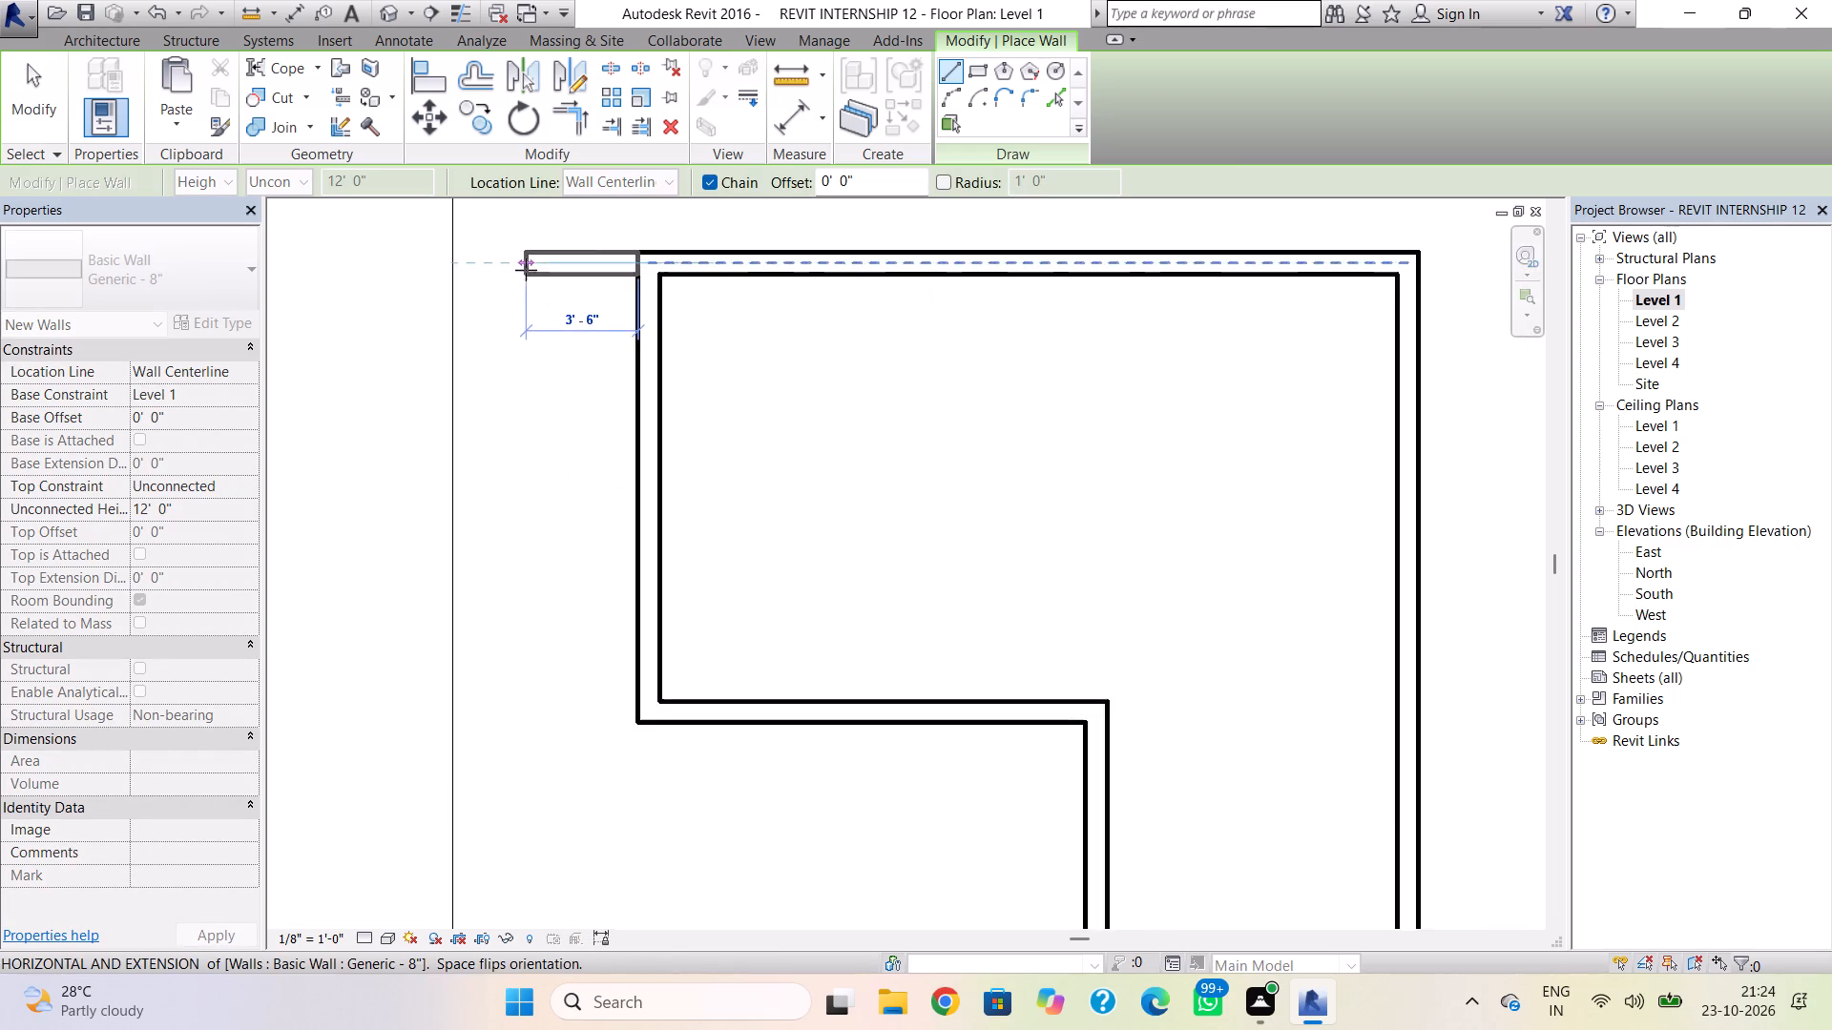
pyautogui.scroll(1, 532, 266)
pyautogui.scroll(-3, 555, 280)
pyautogui.moveTo(555, 286); pyautogui.dragTo(501, 224, button='middle')
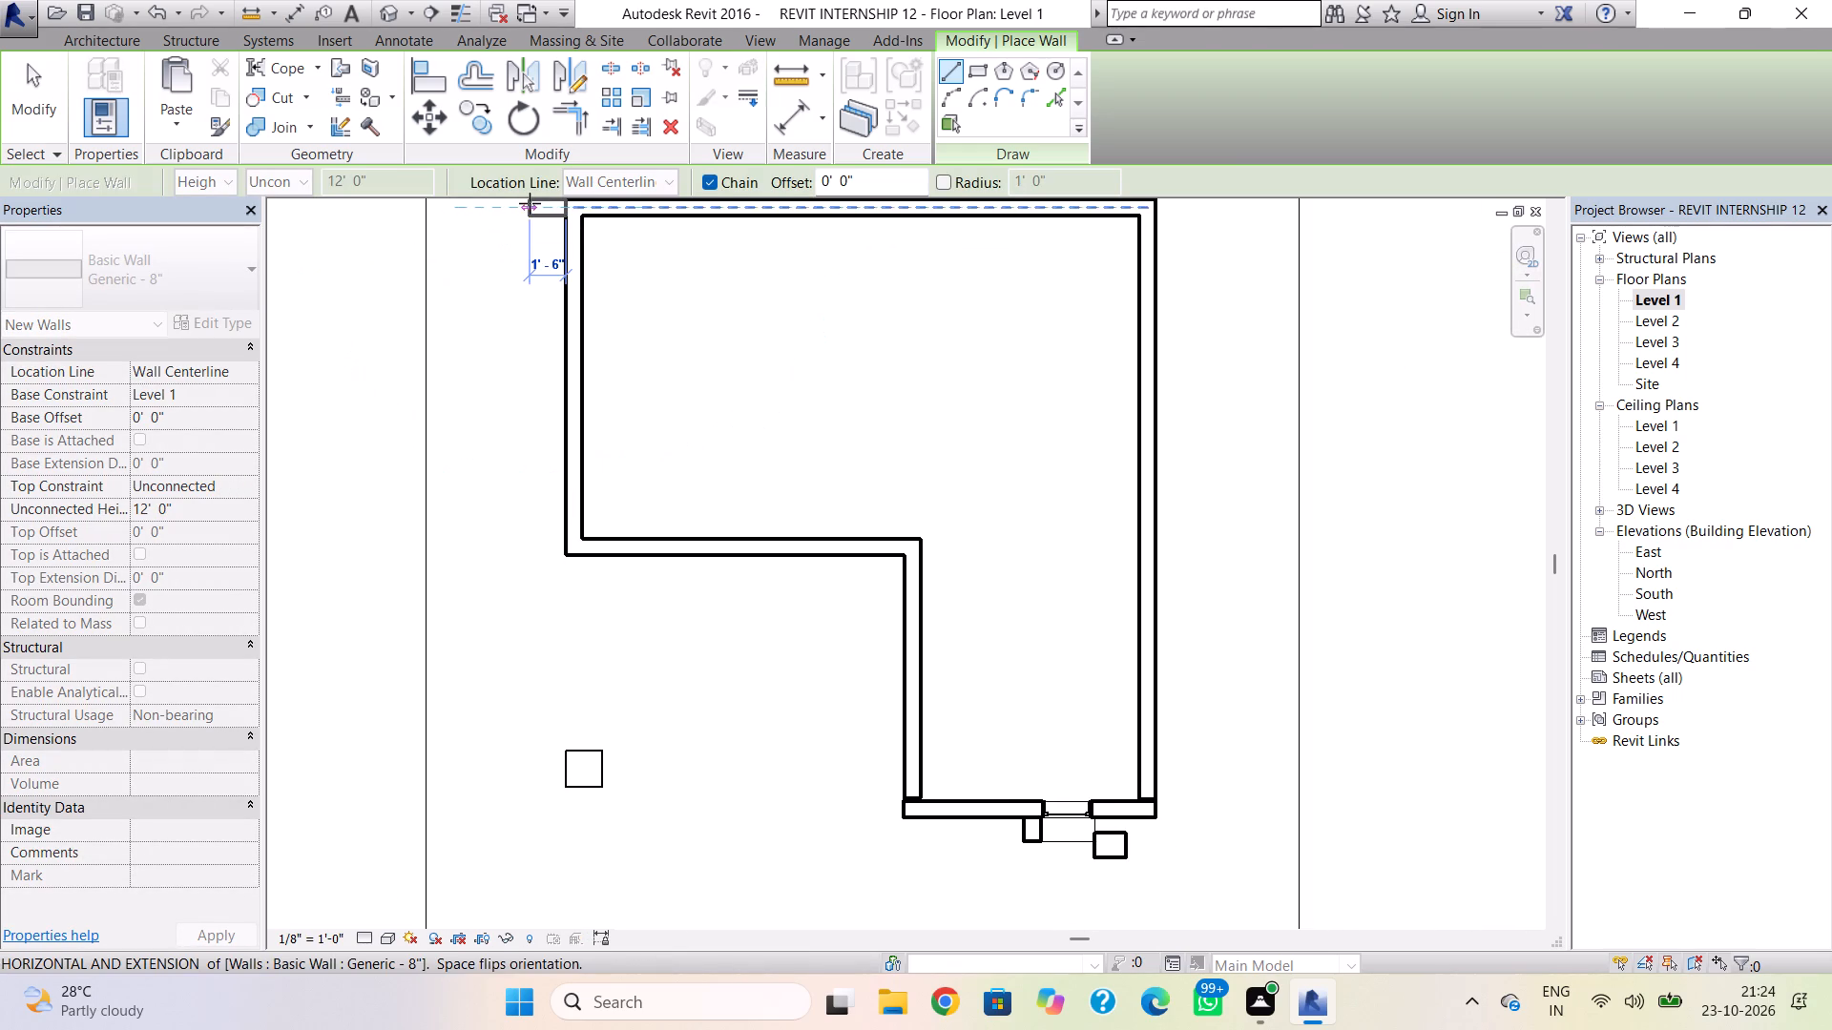
pyautogui.click(534, 203)
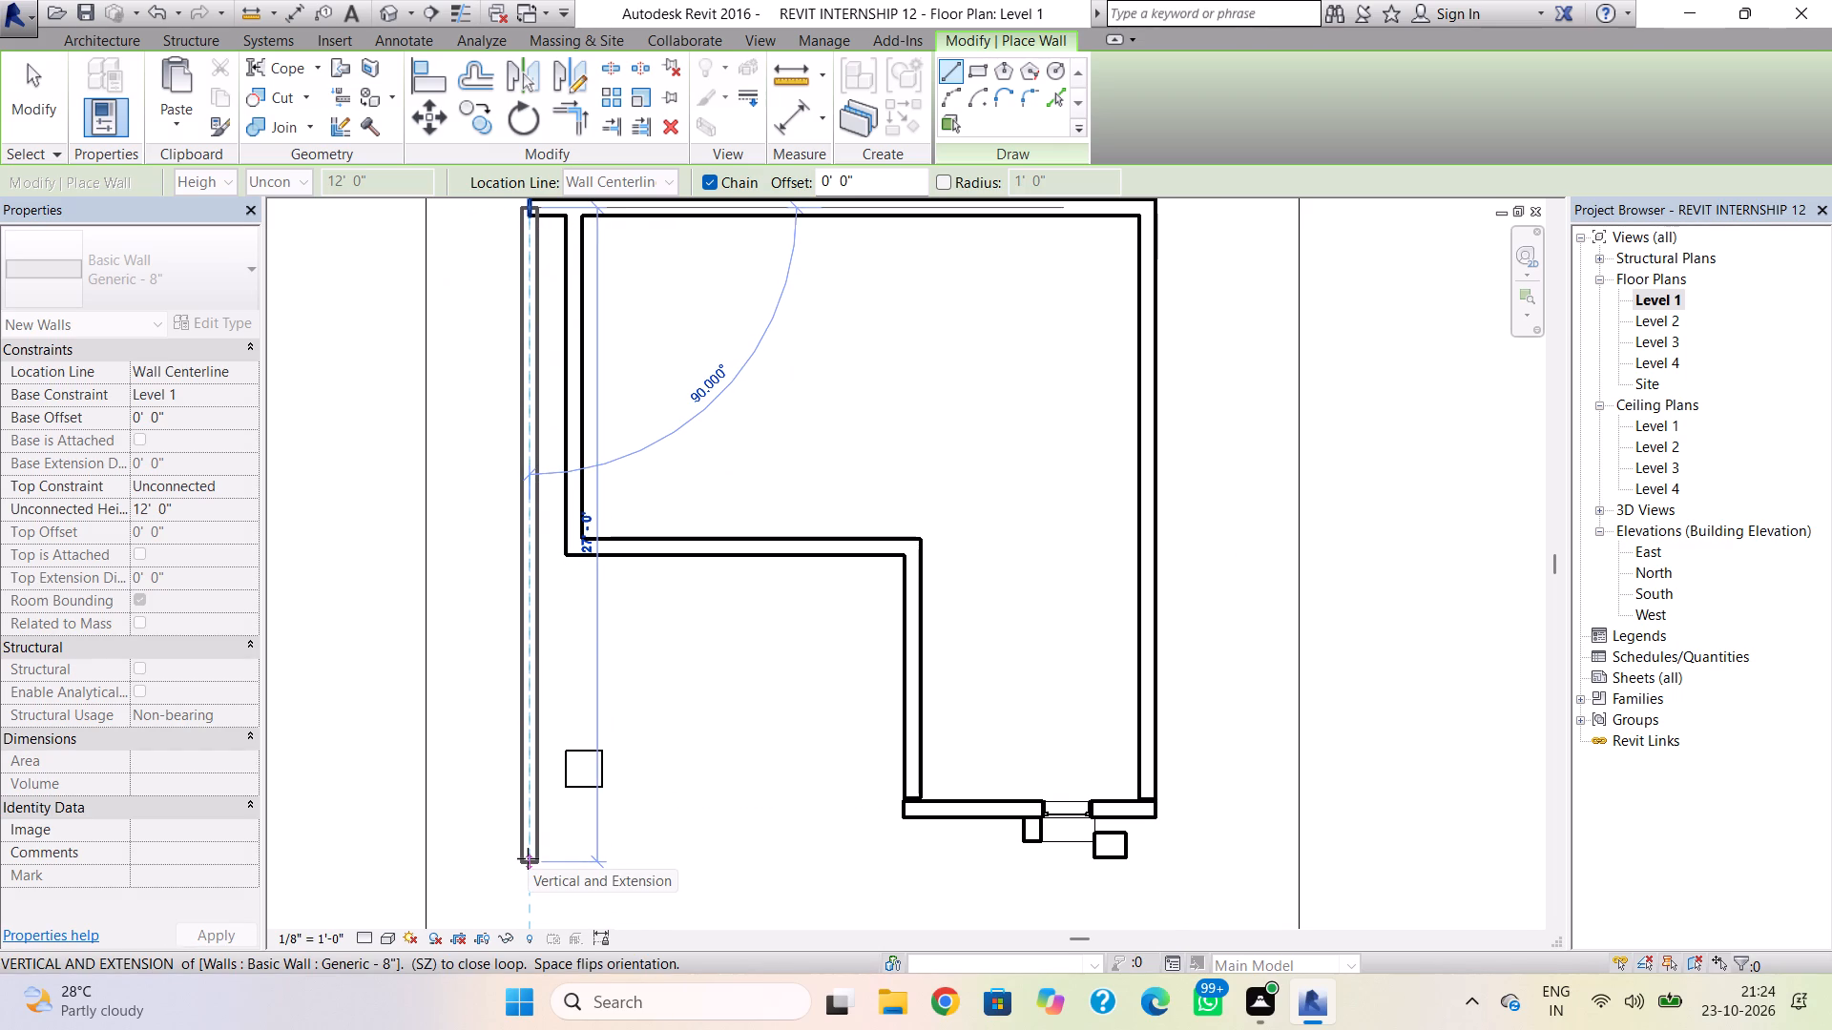
pyautogui.click(539, 820)
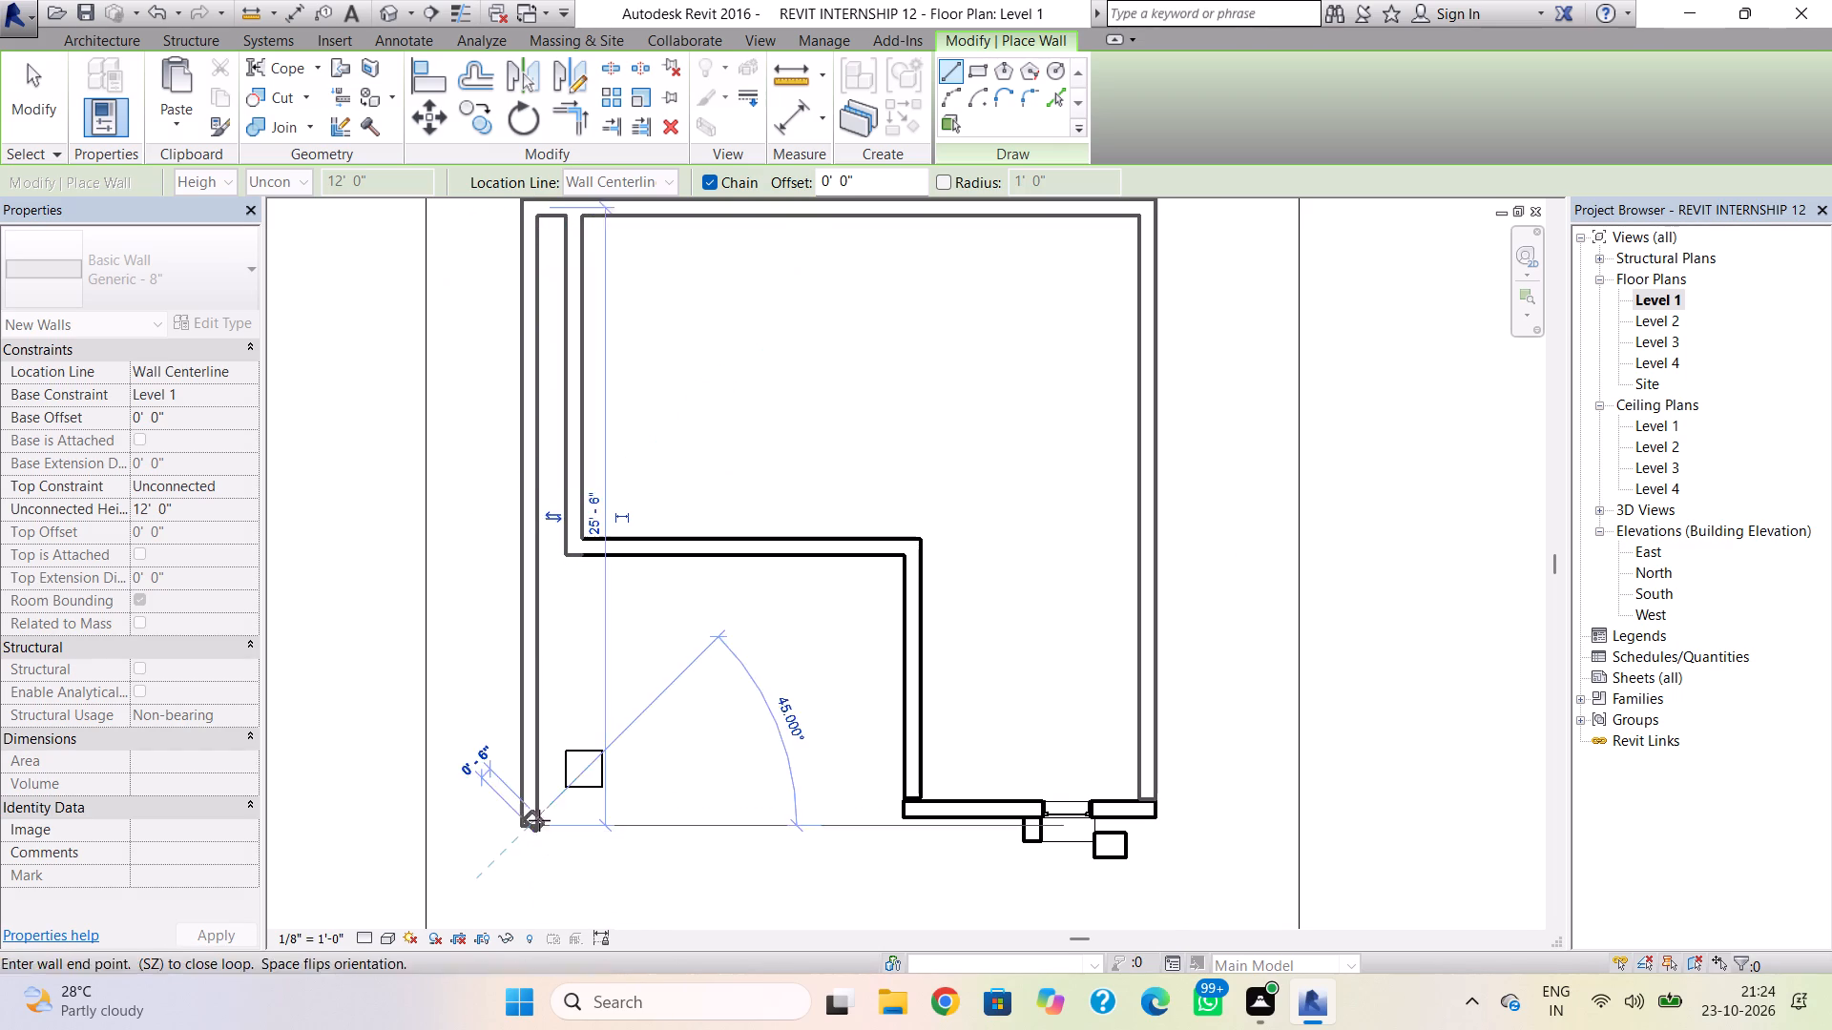
pyautogui.press('Escape')
# Open the 3D view and examine the new side wall and its corner with the back wall beneath the projecting slab.
pyautogui.click(394, 3)
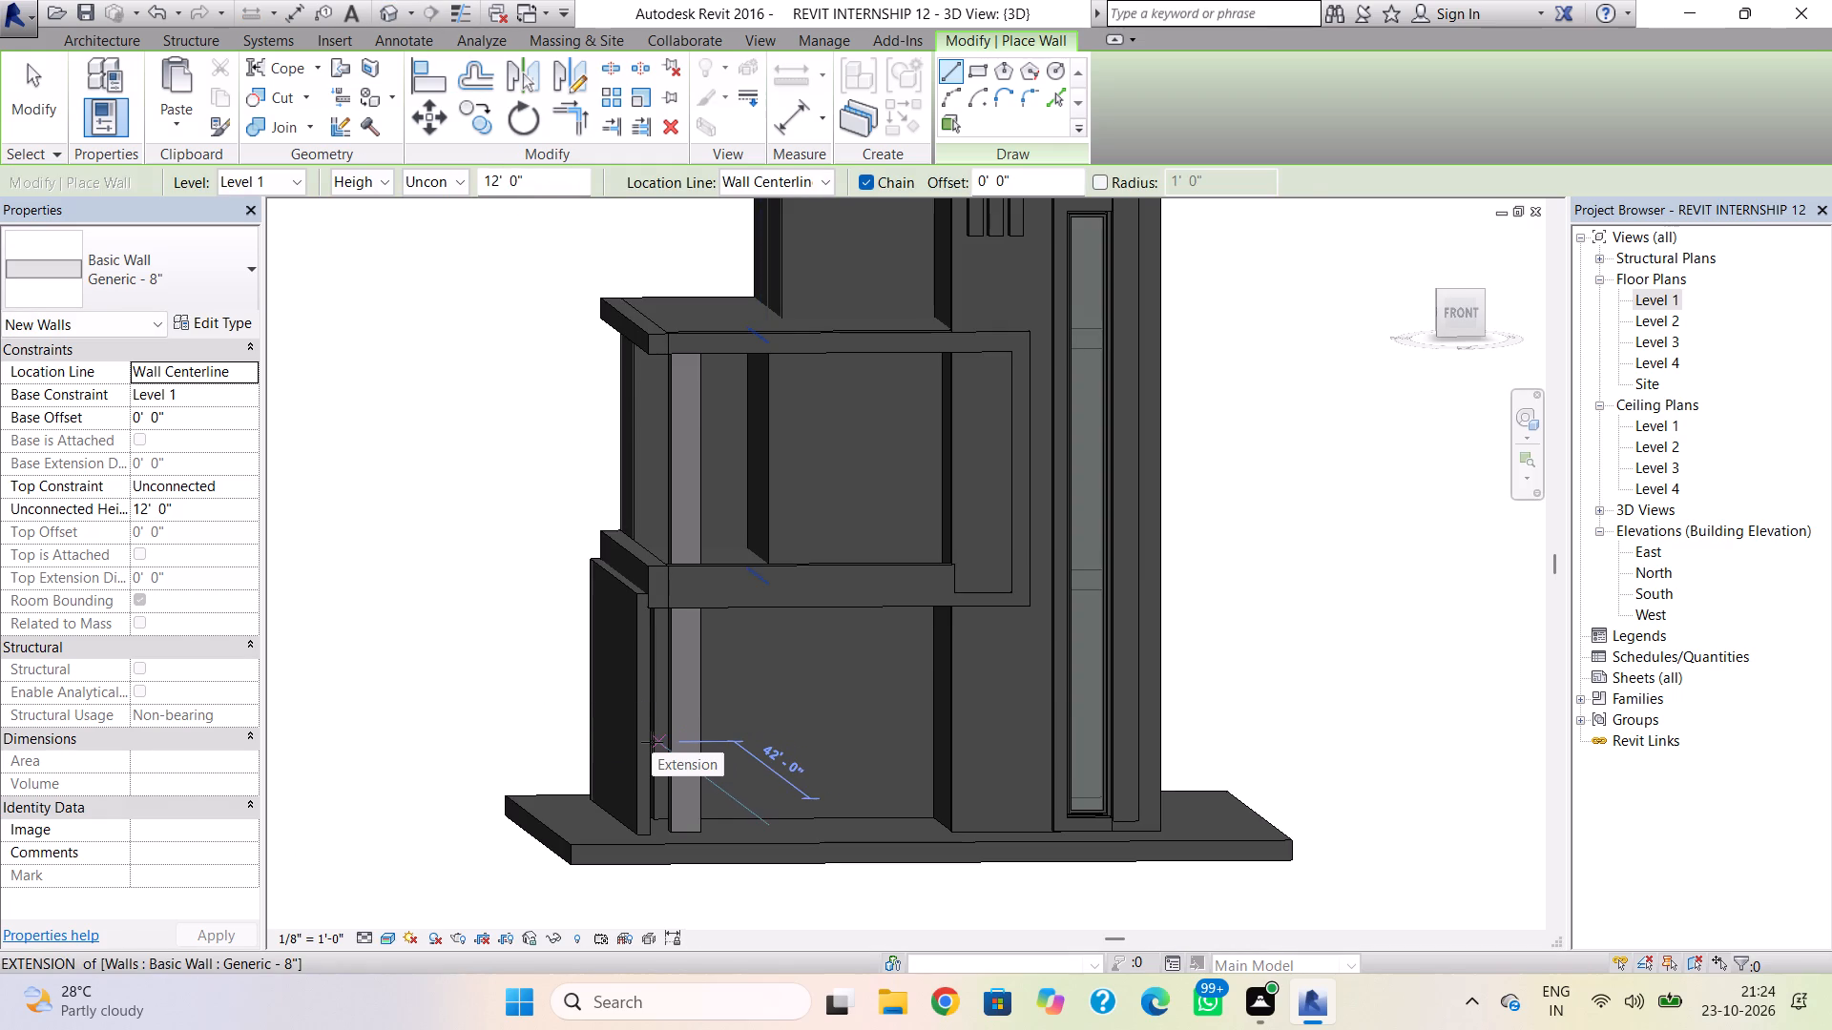
pyautogui.press('Escape')
pyautogui.click(642, 703)
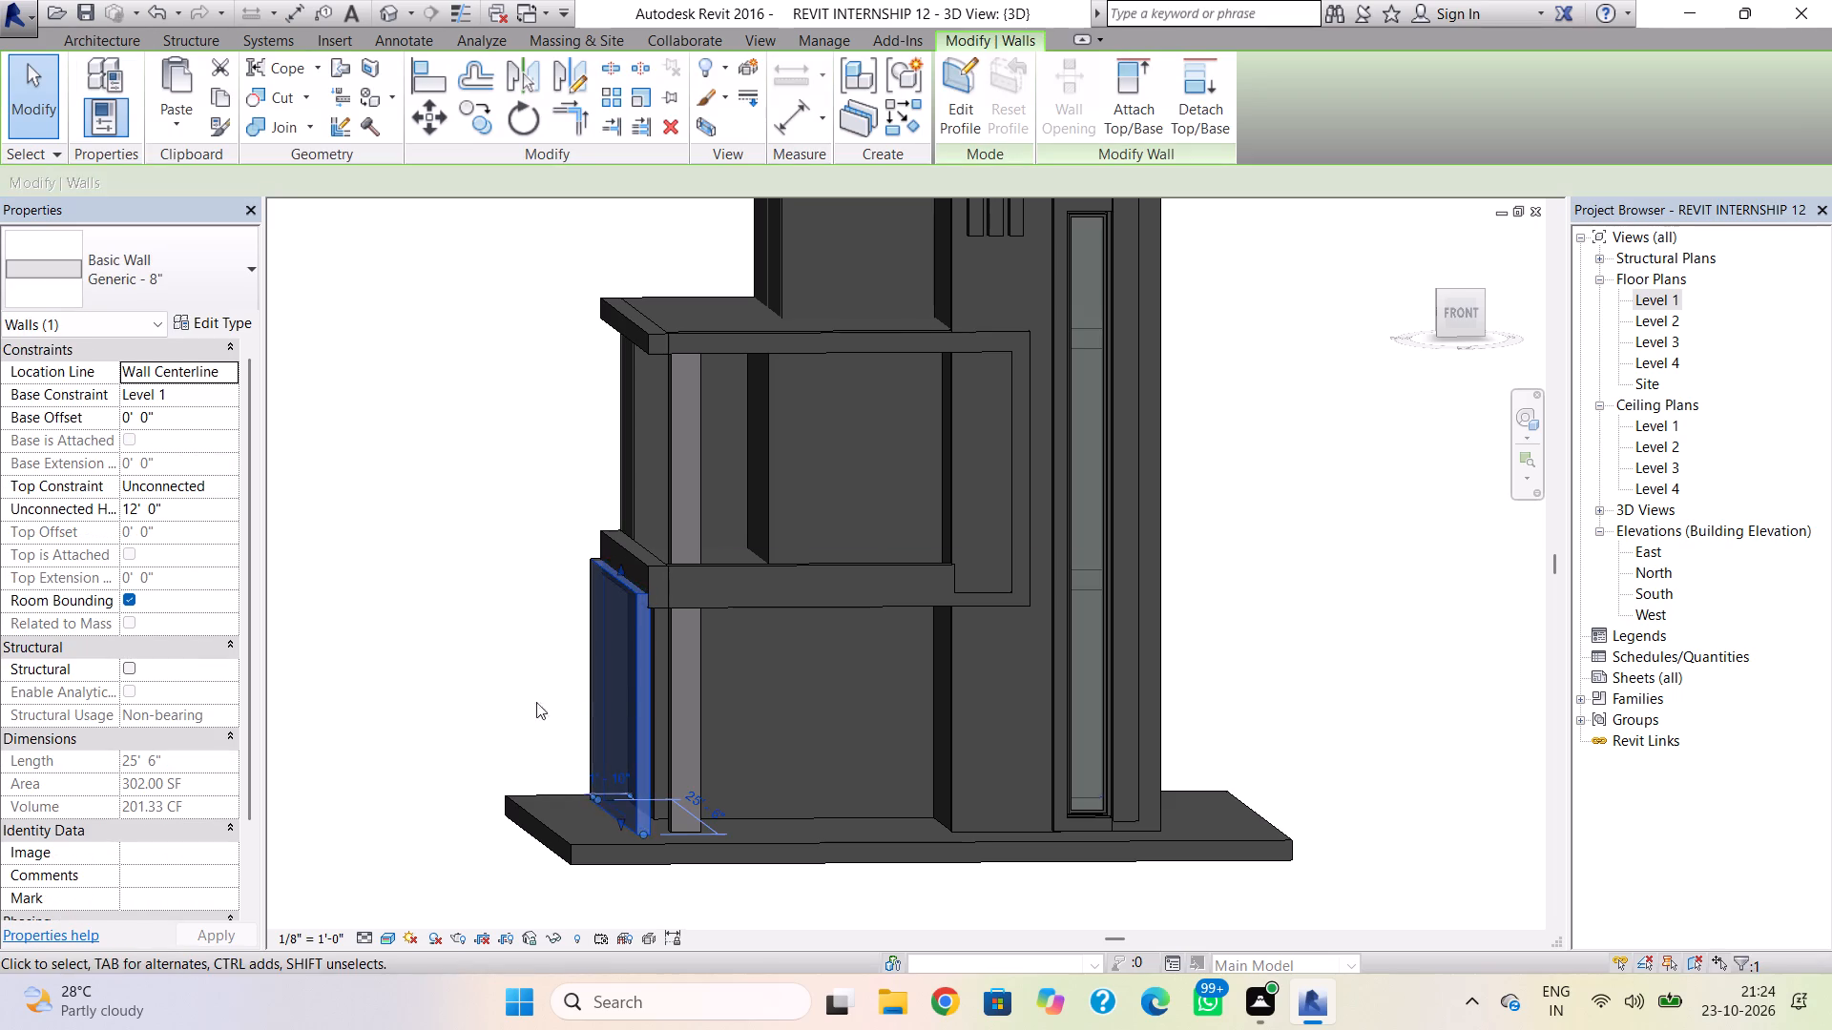
pyautogui.keyDown('shift'); pyautogui.moveTo(492, 713); pyautogui.dragTo(1037, 817, button='right'); pyautogui.keyUp('shift')
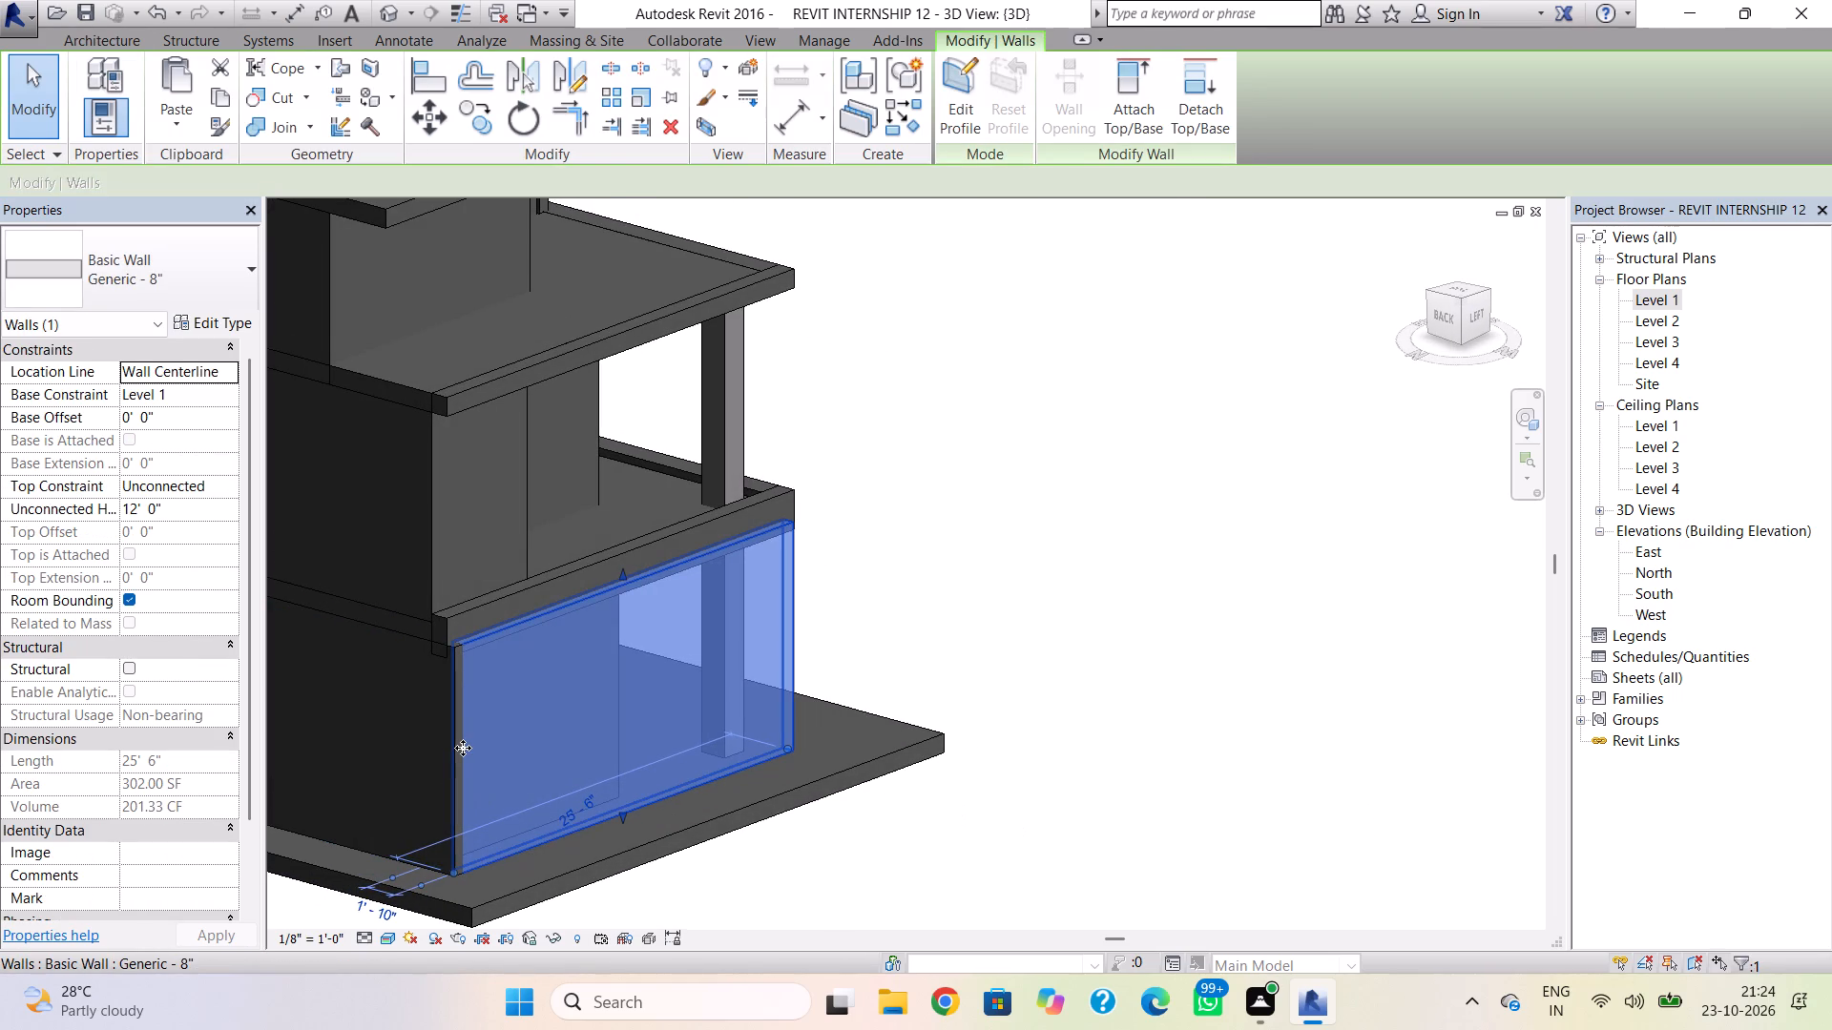
pyautogui.click(463, 747)
pyautogui.scroll(3, 461, 661)
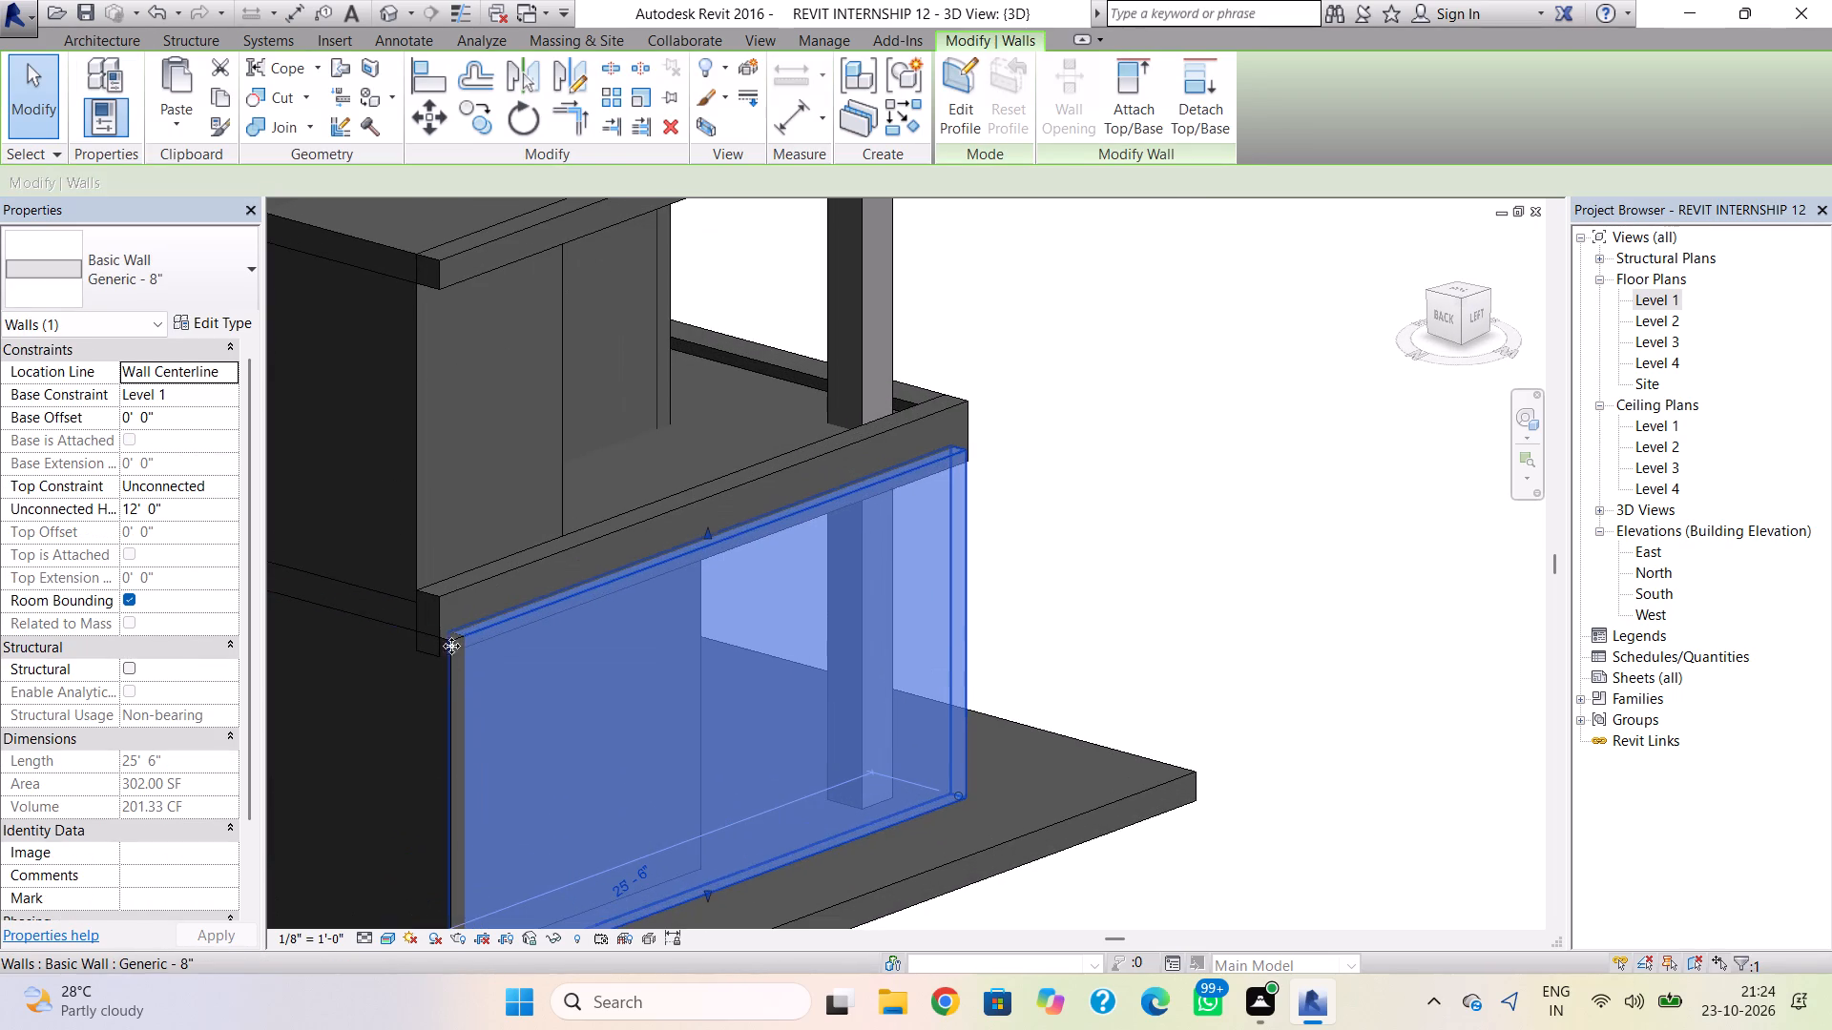
pyautogui.scroll(3, 436, 669)
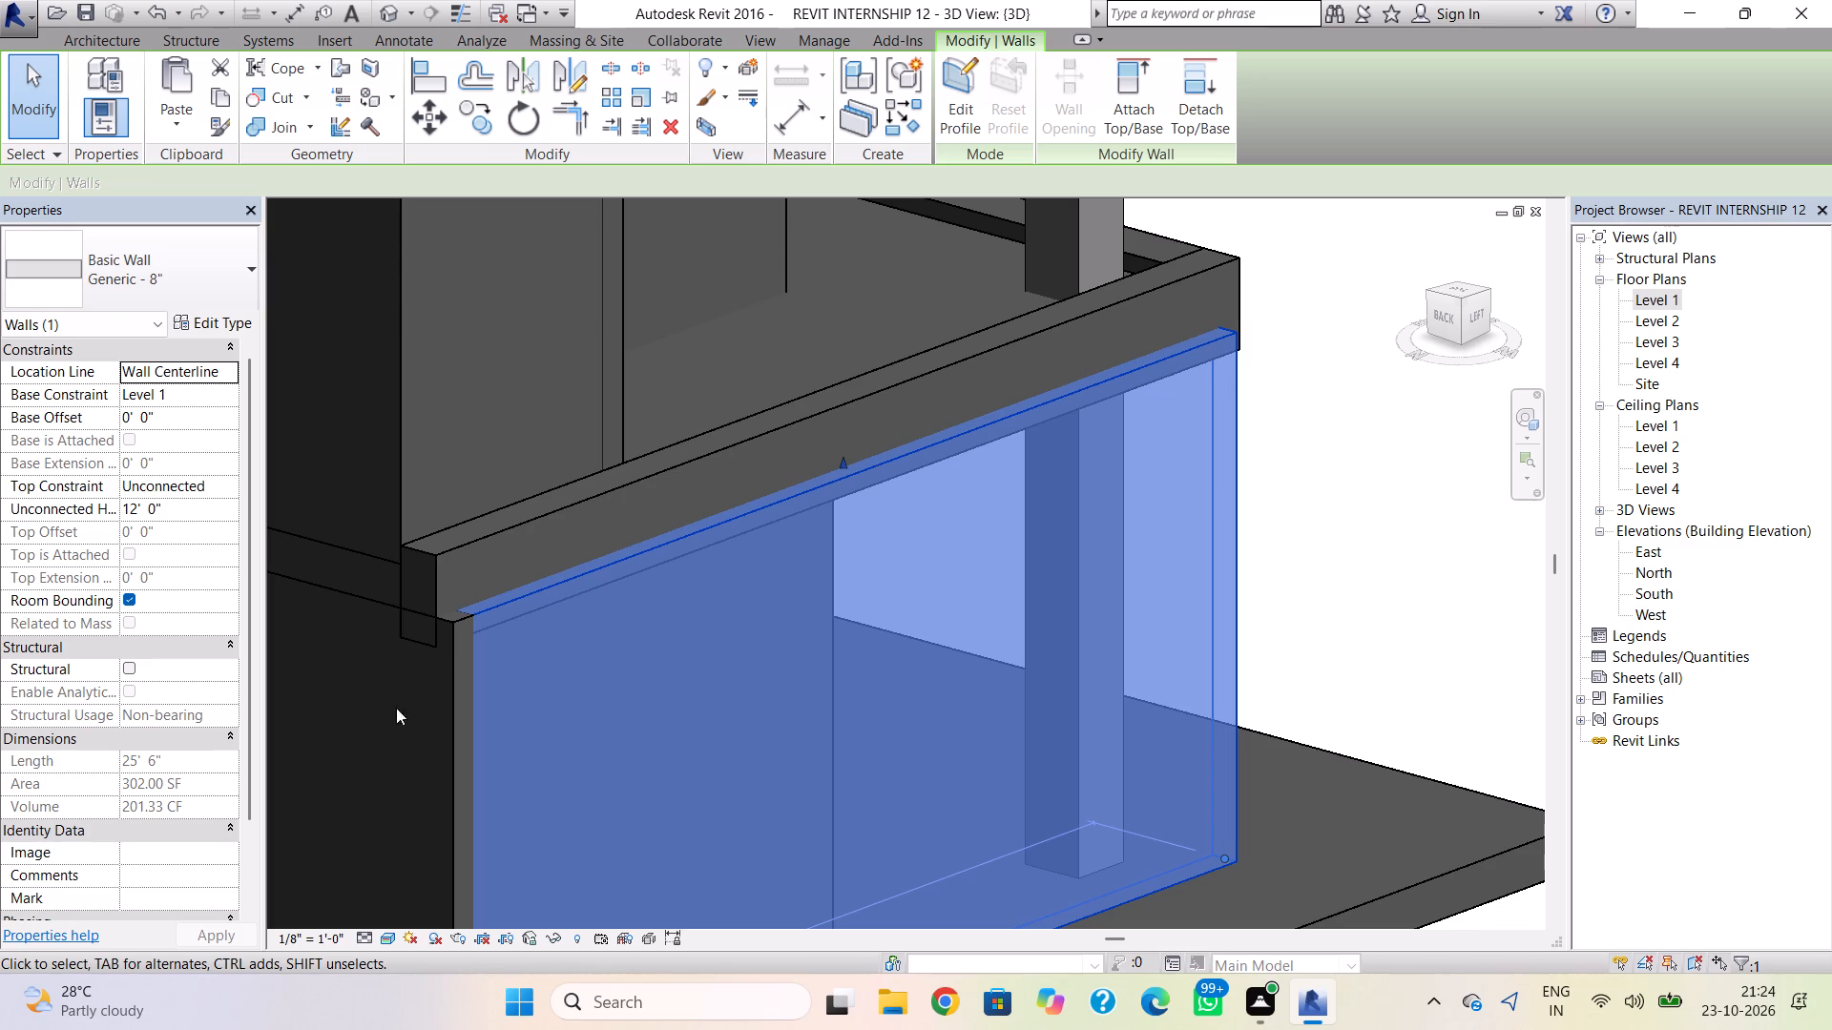
pyautogui.keyDown('shift'); pyautogui.moveTo(343, 723); pyautogui.dragTo(459, 736, button='right'); pyautogui.keyUp('shift')
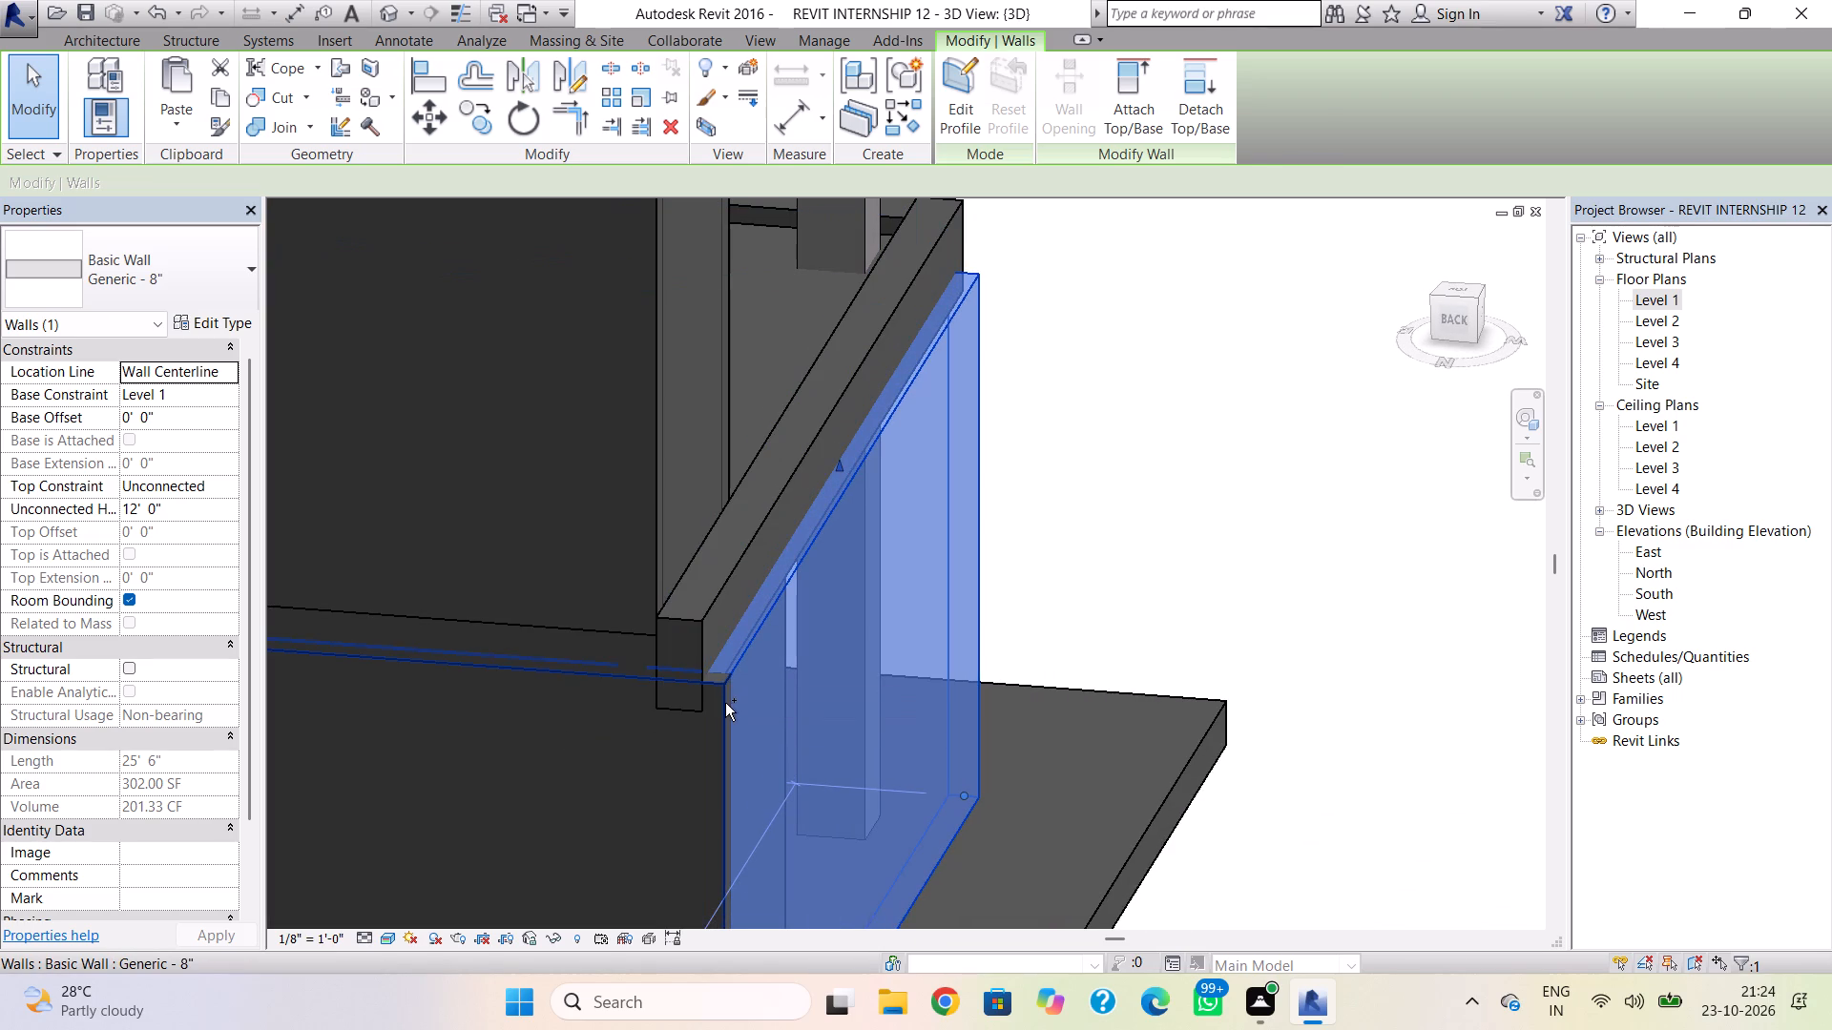
pyautogui.scroll(3, 723, 683)
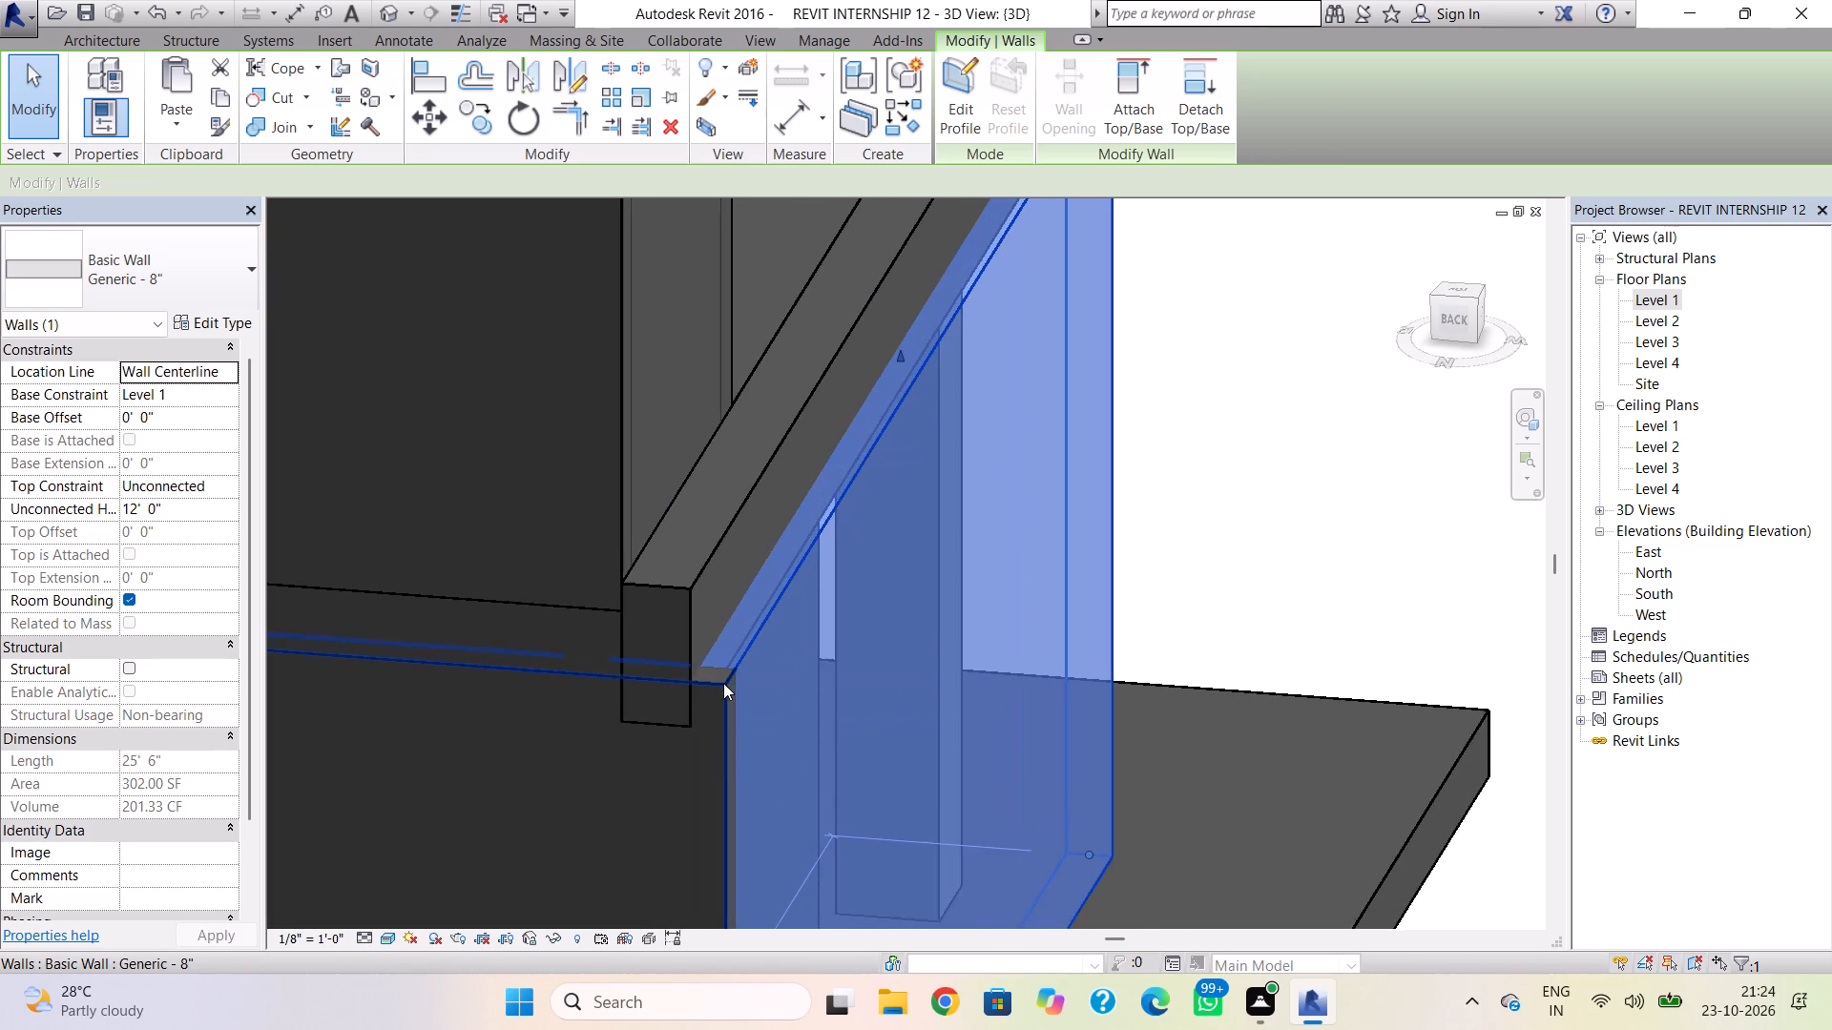
pyautogui.scroll(1, 723, 683)
pyautogui.keyDown('ctrl'); pyautogui.click(717, 680); pyautogui.keyUp('ctrl')
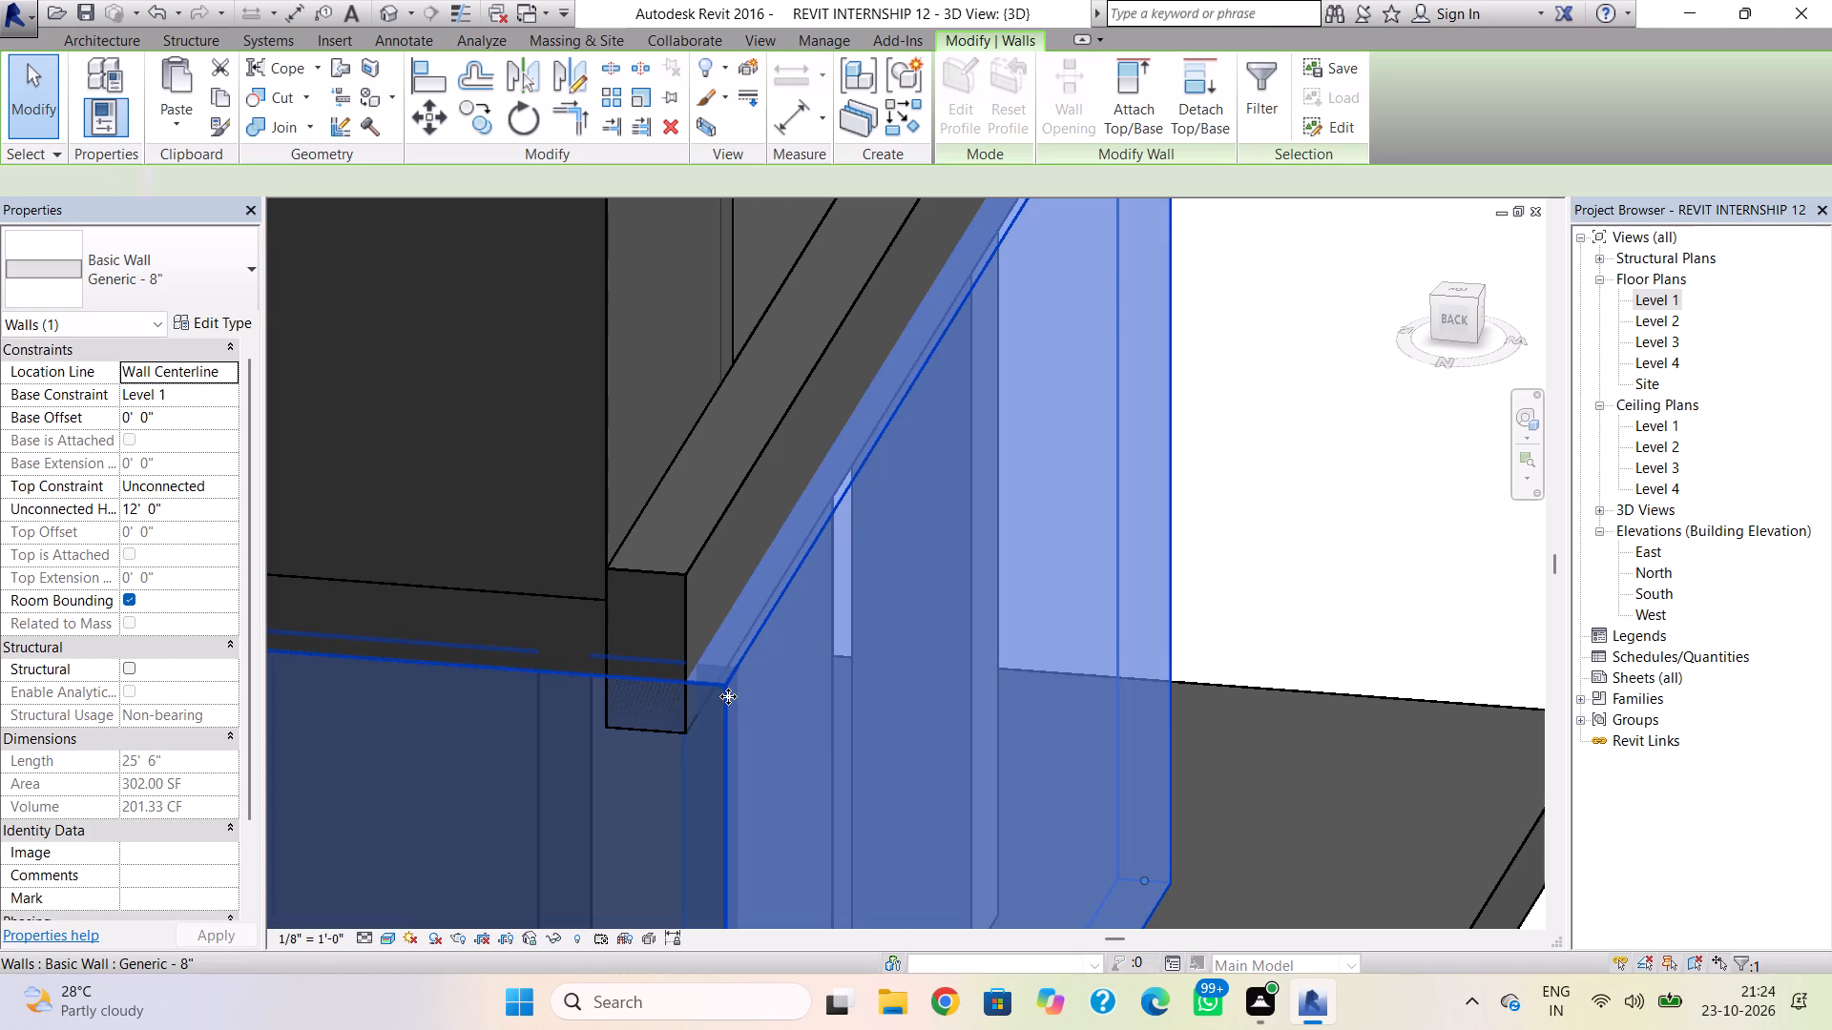
pyautogui.press('Escape')
pyautogui.scroll(-4, 1160, 731)
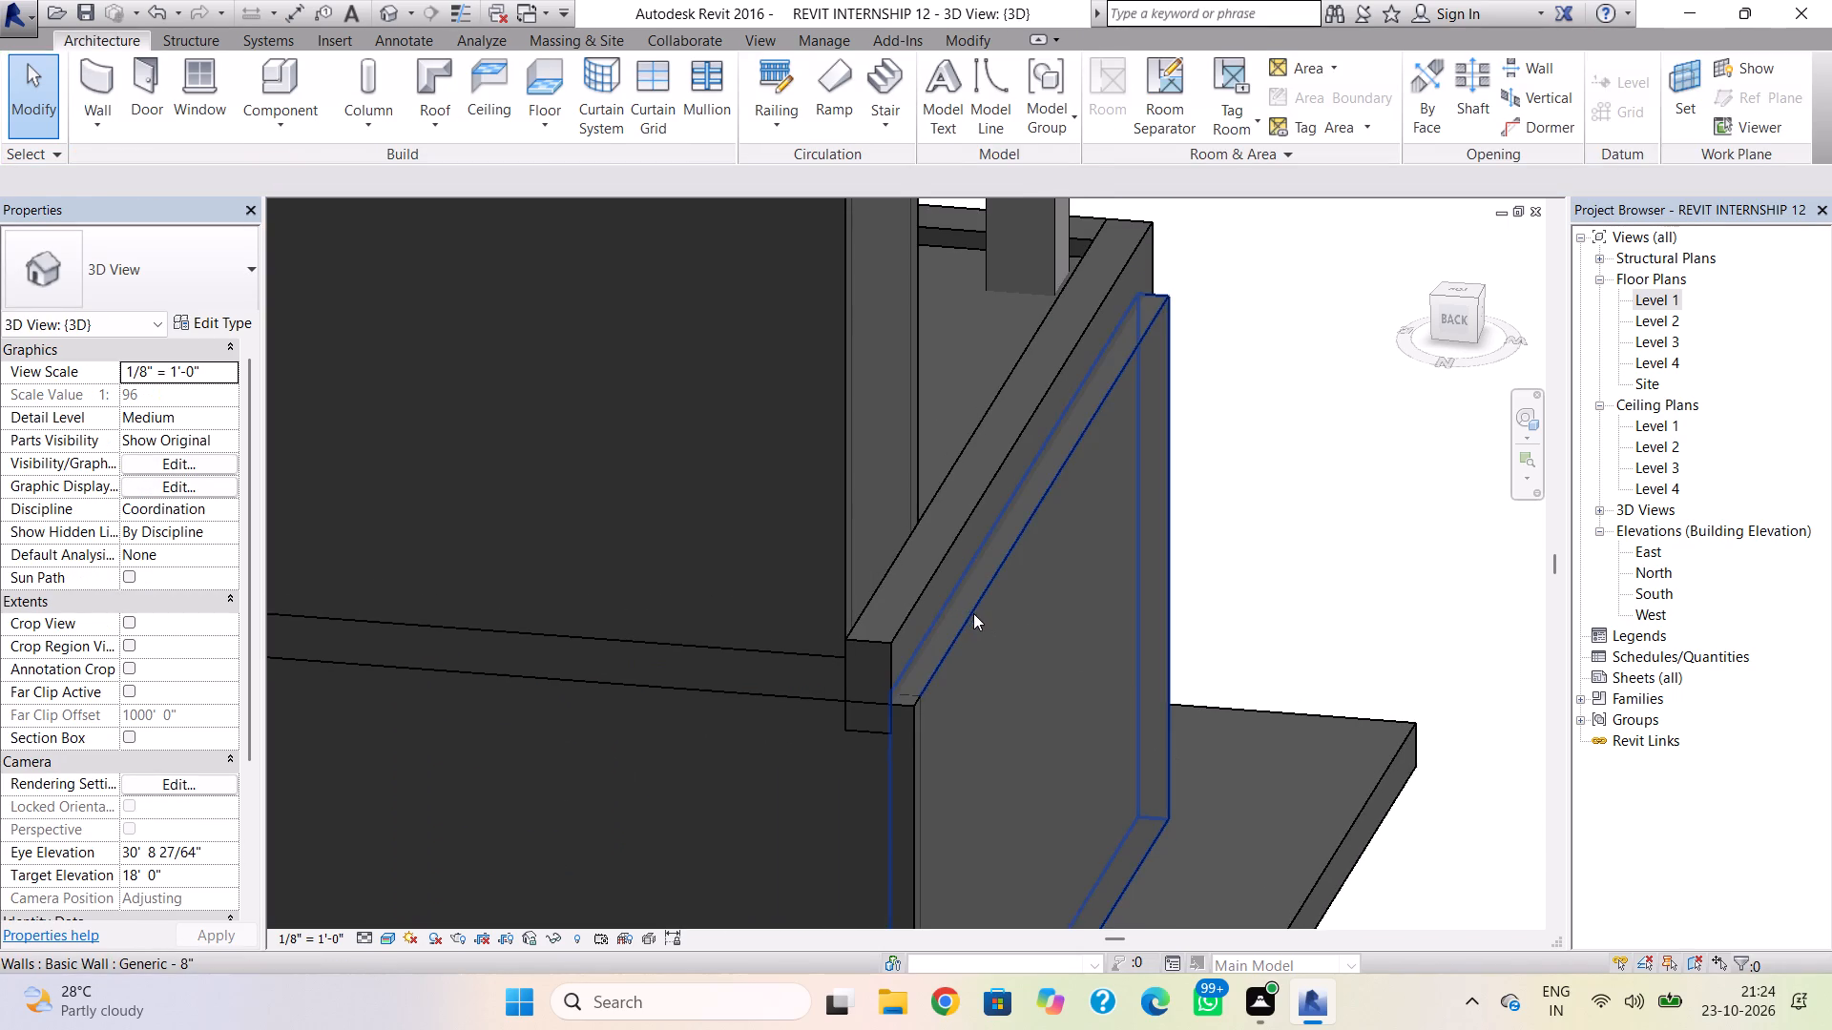
# Set the new side wall's unconnected height to 6'.
pyautogui.click(973, 613)
pyautogui.click(191, 514)
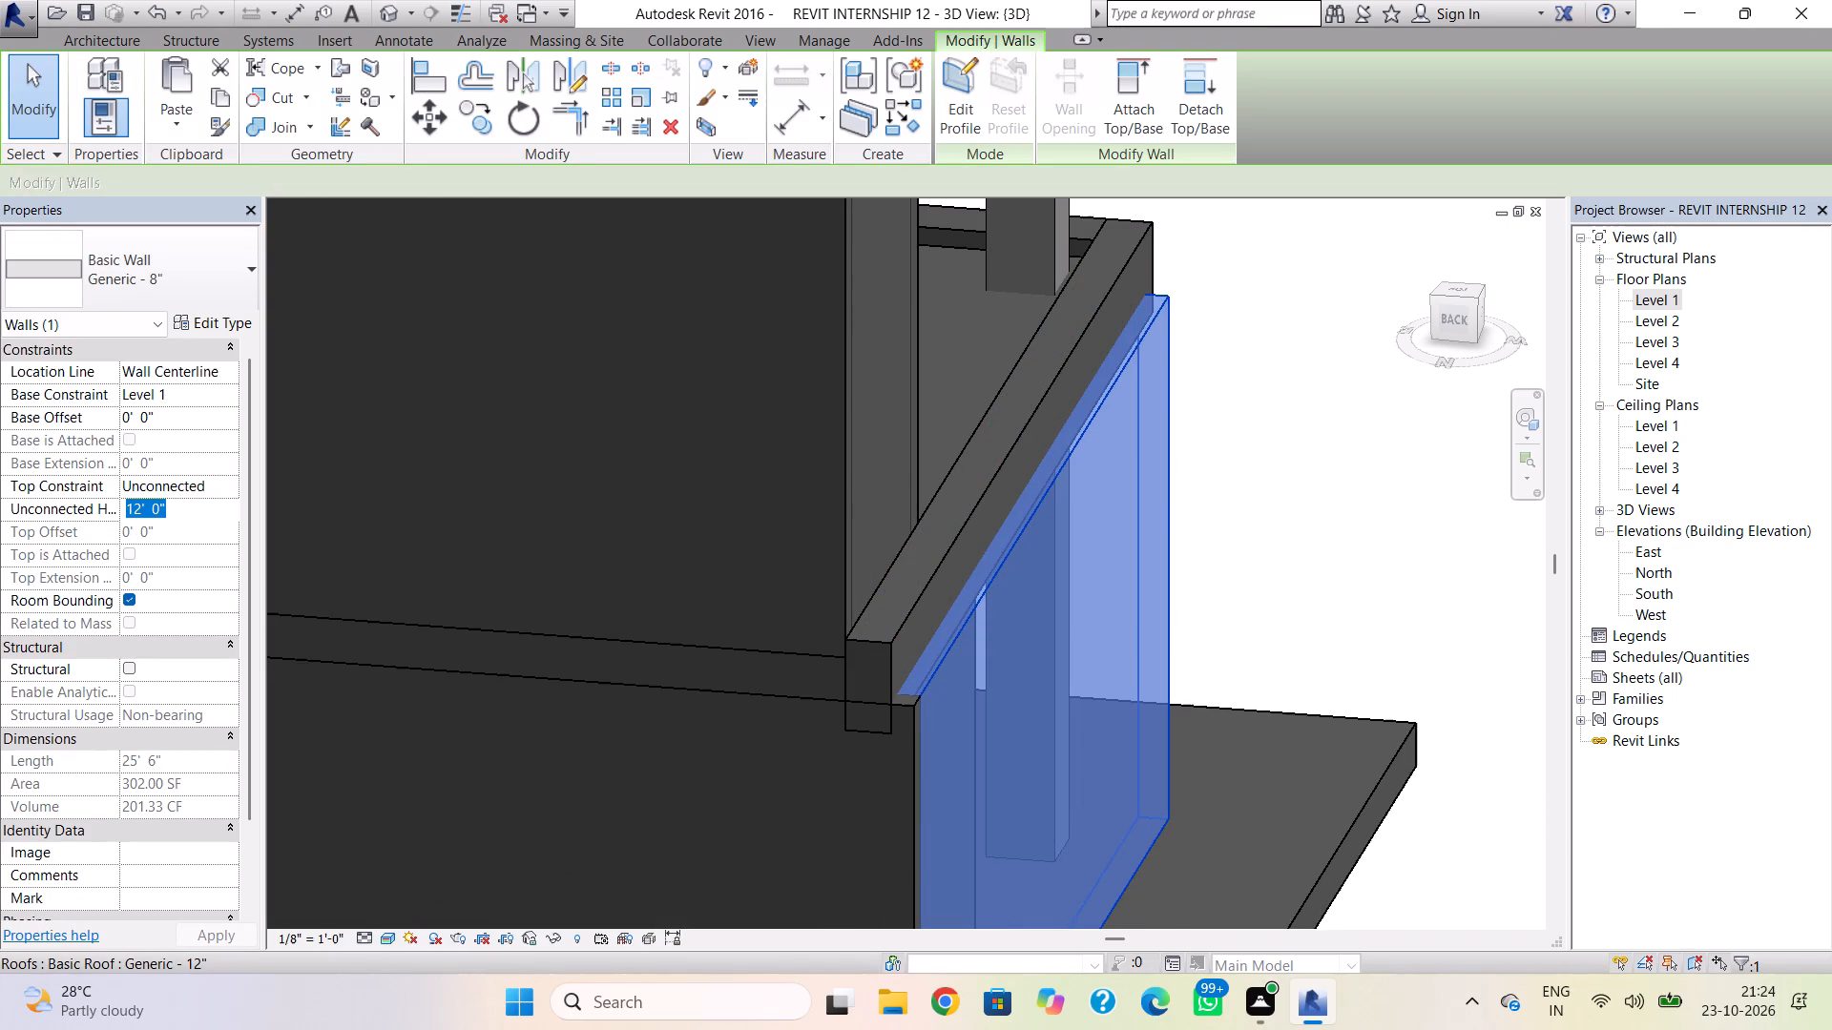
pyautogui.press('6')
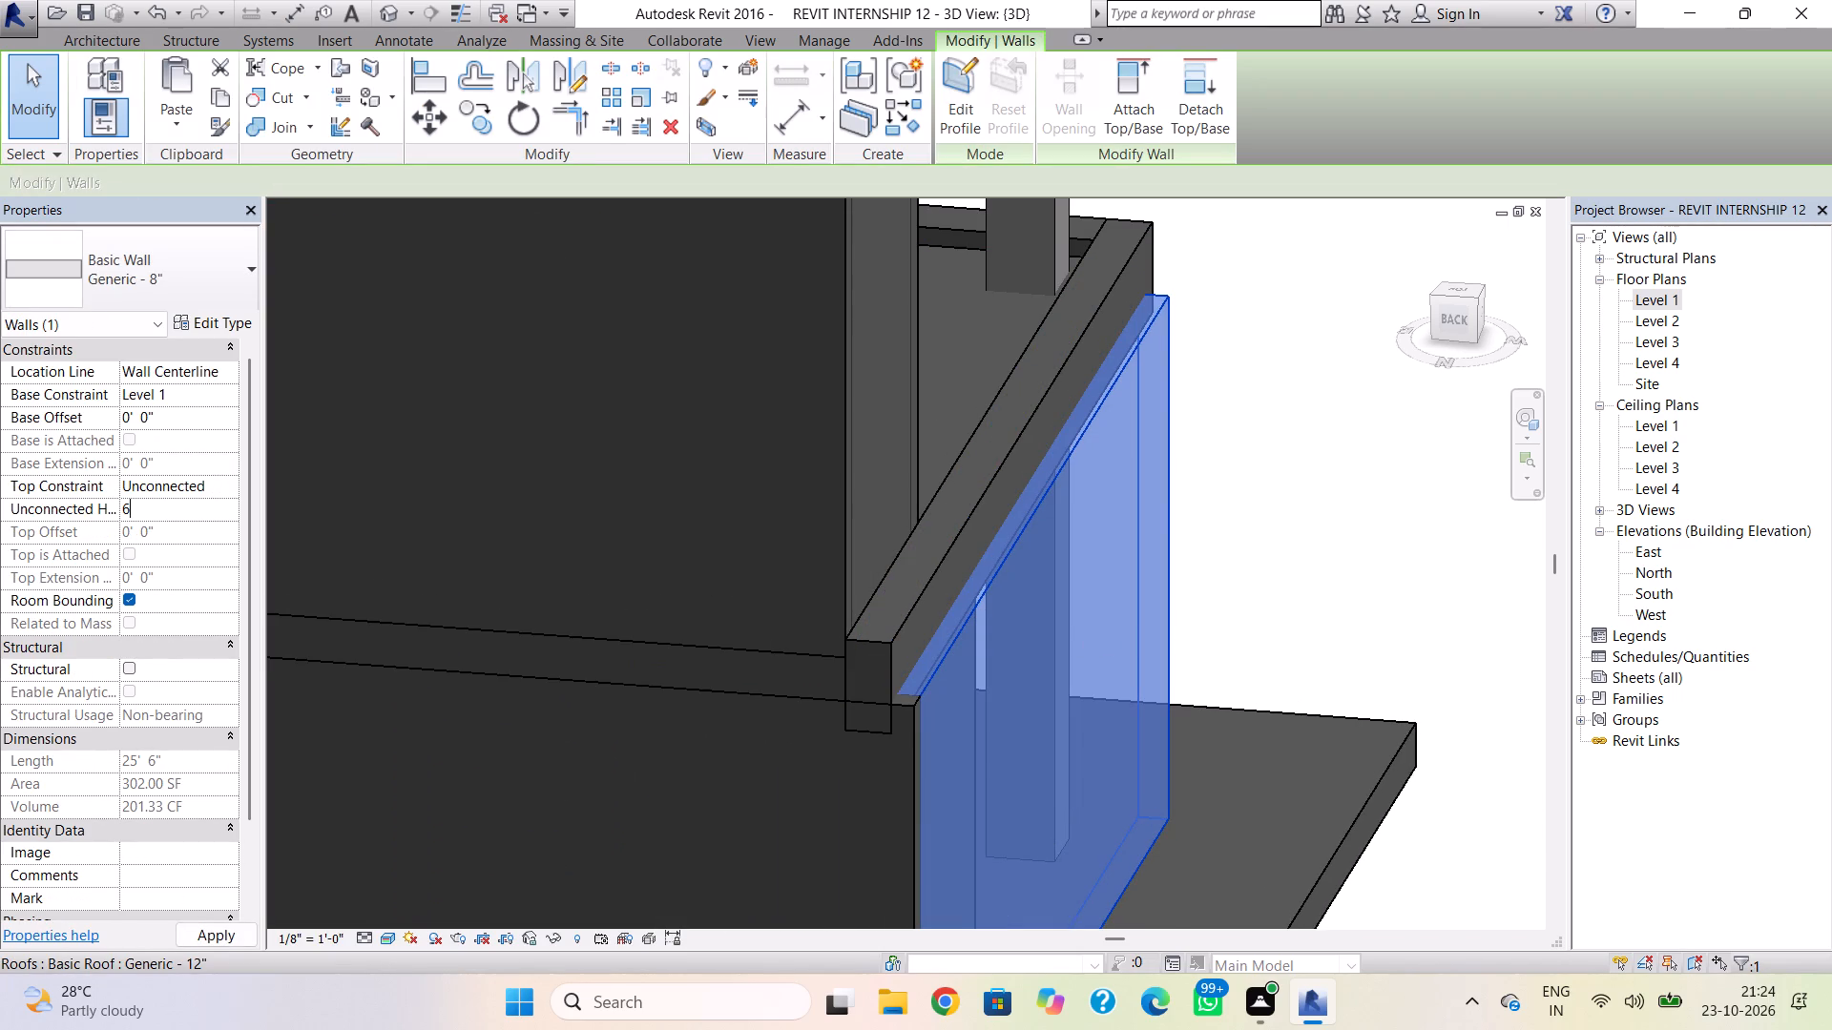
pyautogui.press("'")
pyautogui.press('Return')
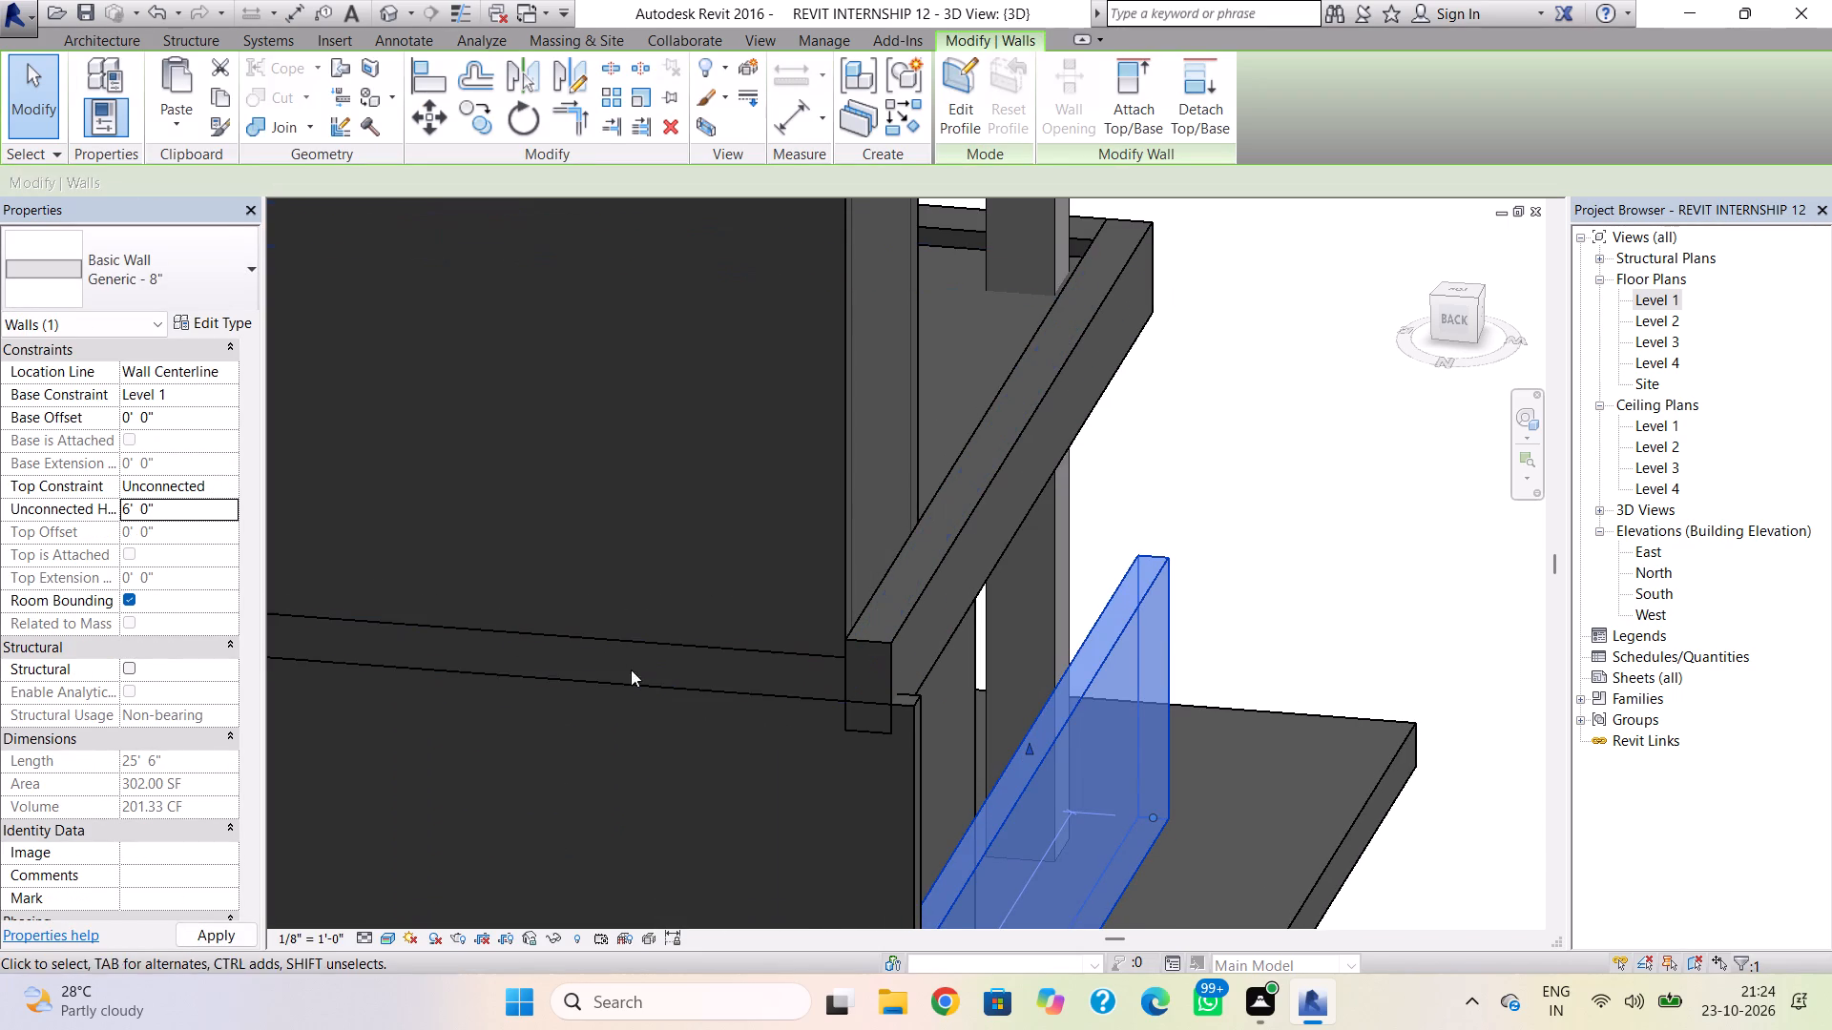
# In the Level 1 plan, shorten the 12' high back wall to 23'-8" so its end meets the building's upper-left corner.
pyautogui.click(930, 752)
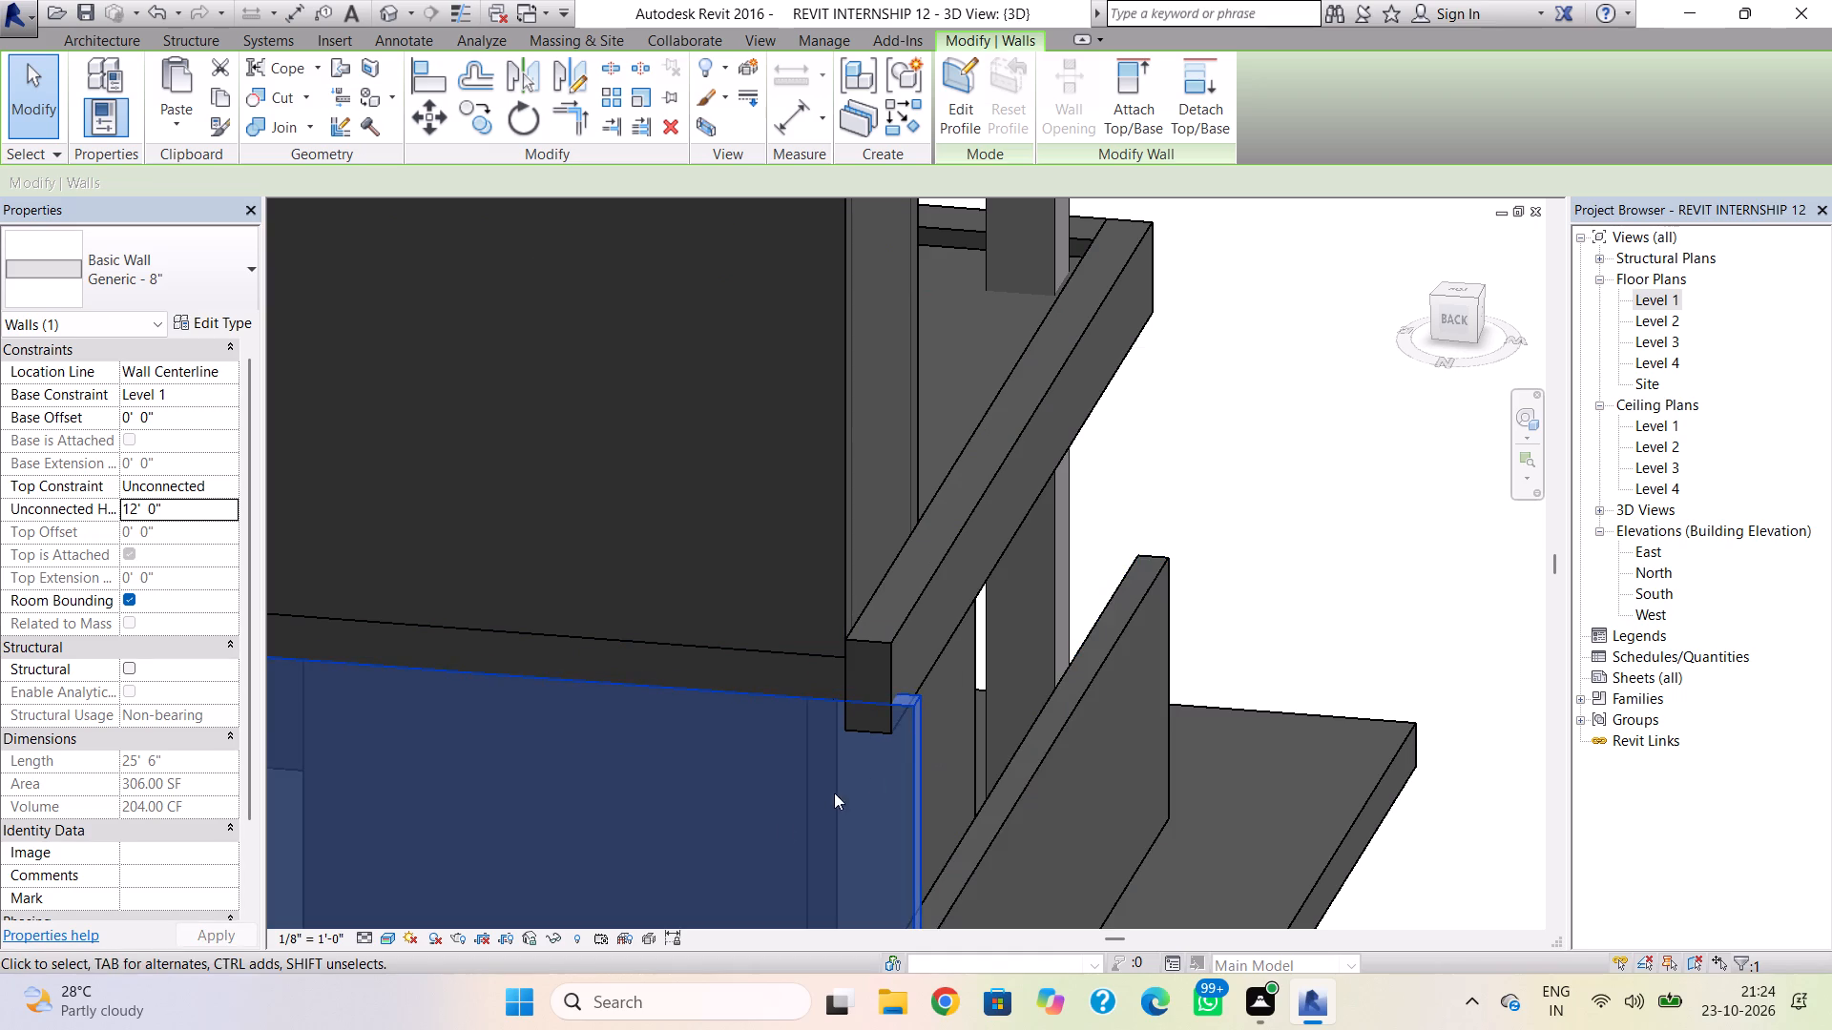
pyautogui.scroll(-3, 775, 826)
pyautogui.moveTo(966, 696); pyautogui.dragTo(999, 675, button='middle')
pyautogui.moveTo(932, 758); pyautogui.dragTo(954, 579, button='middle')
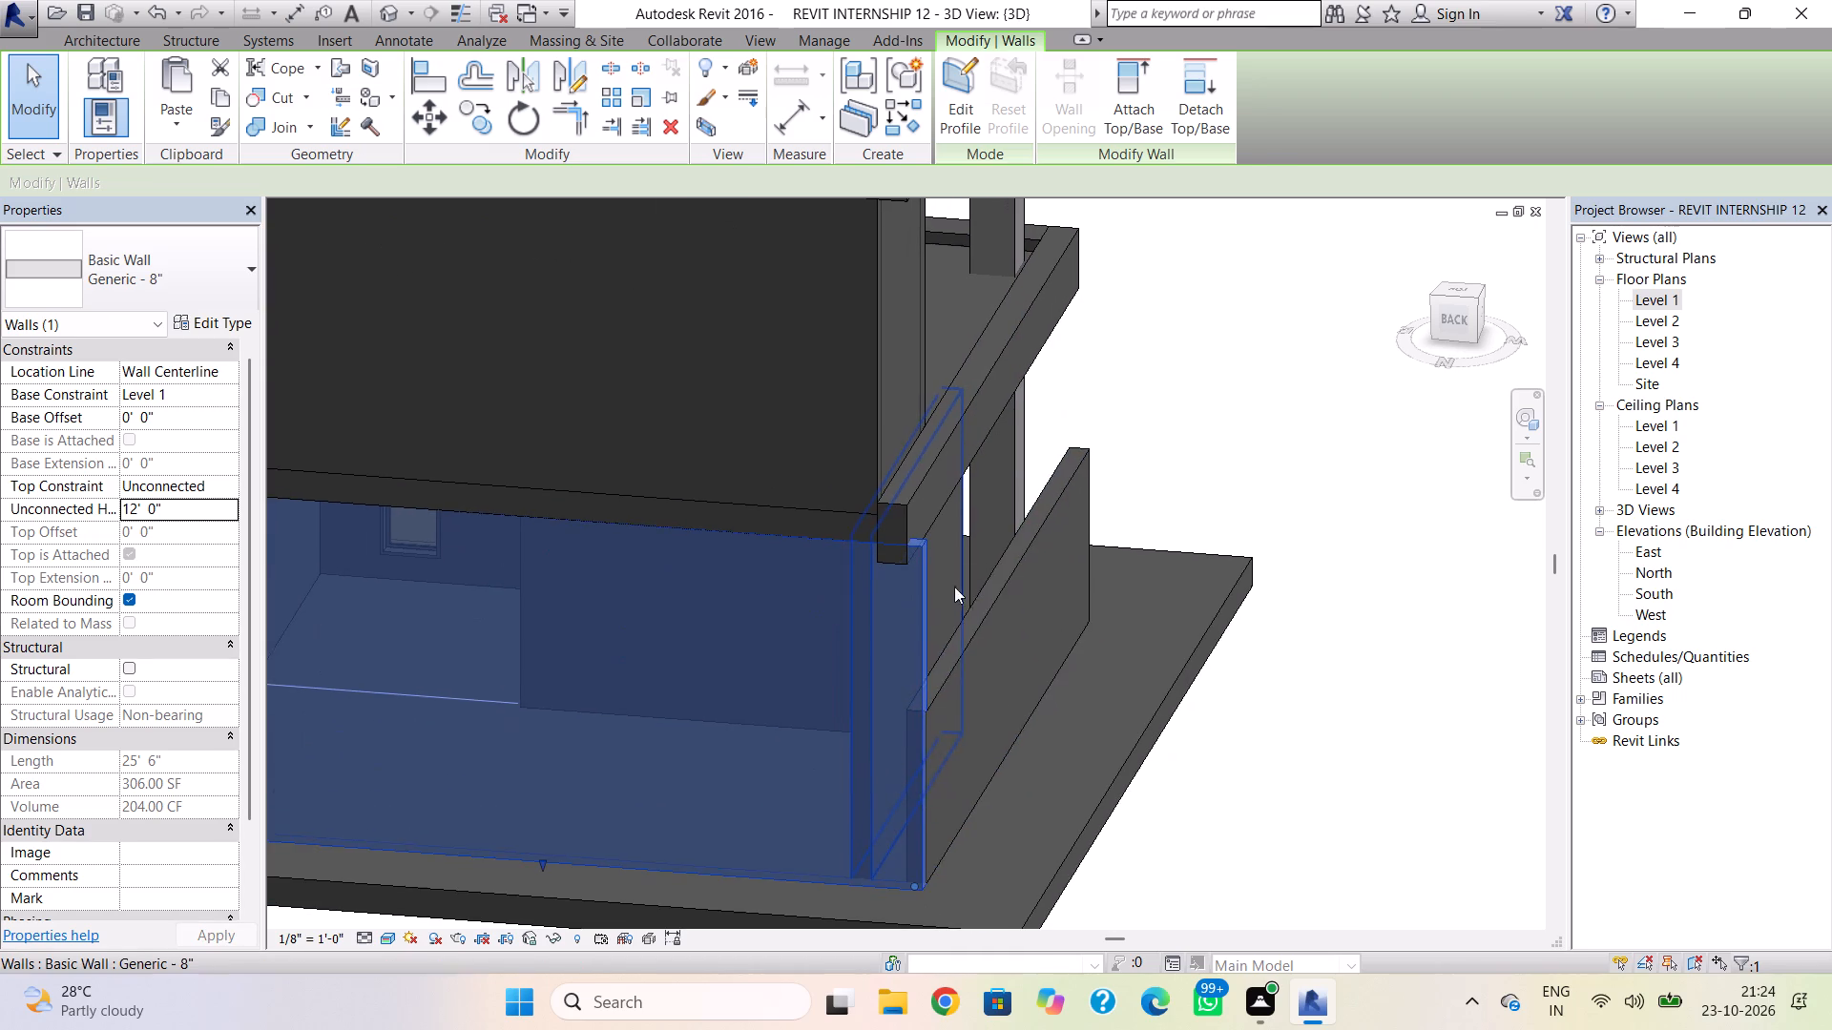
pyautogui.press('Escape')
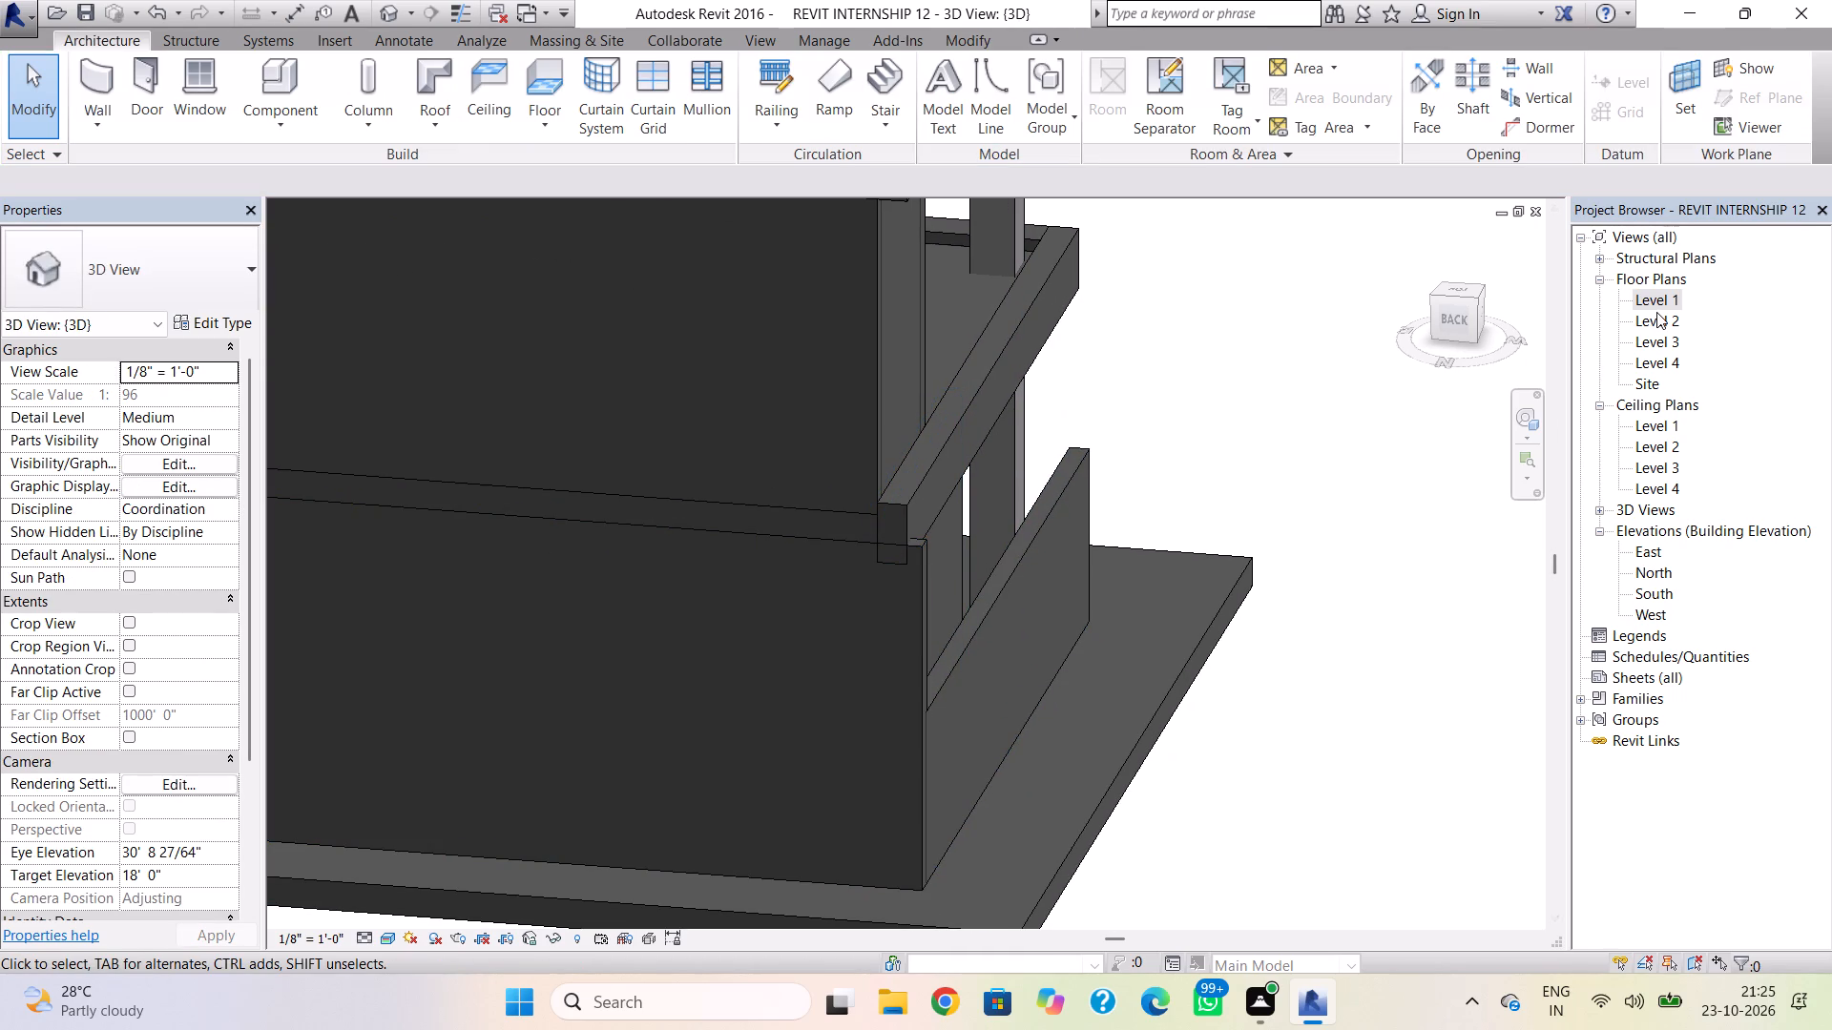
pyautogui.doubleClick(1658, 299)
pyautogui.scroll(-1, 620, 577)
pyautogui.moveTo(620, 577); pyautogui.dragTo(650, 663, button='middle')
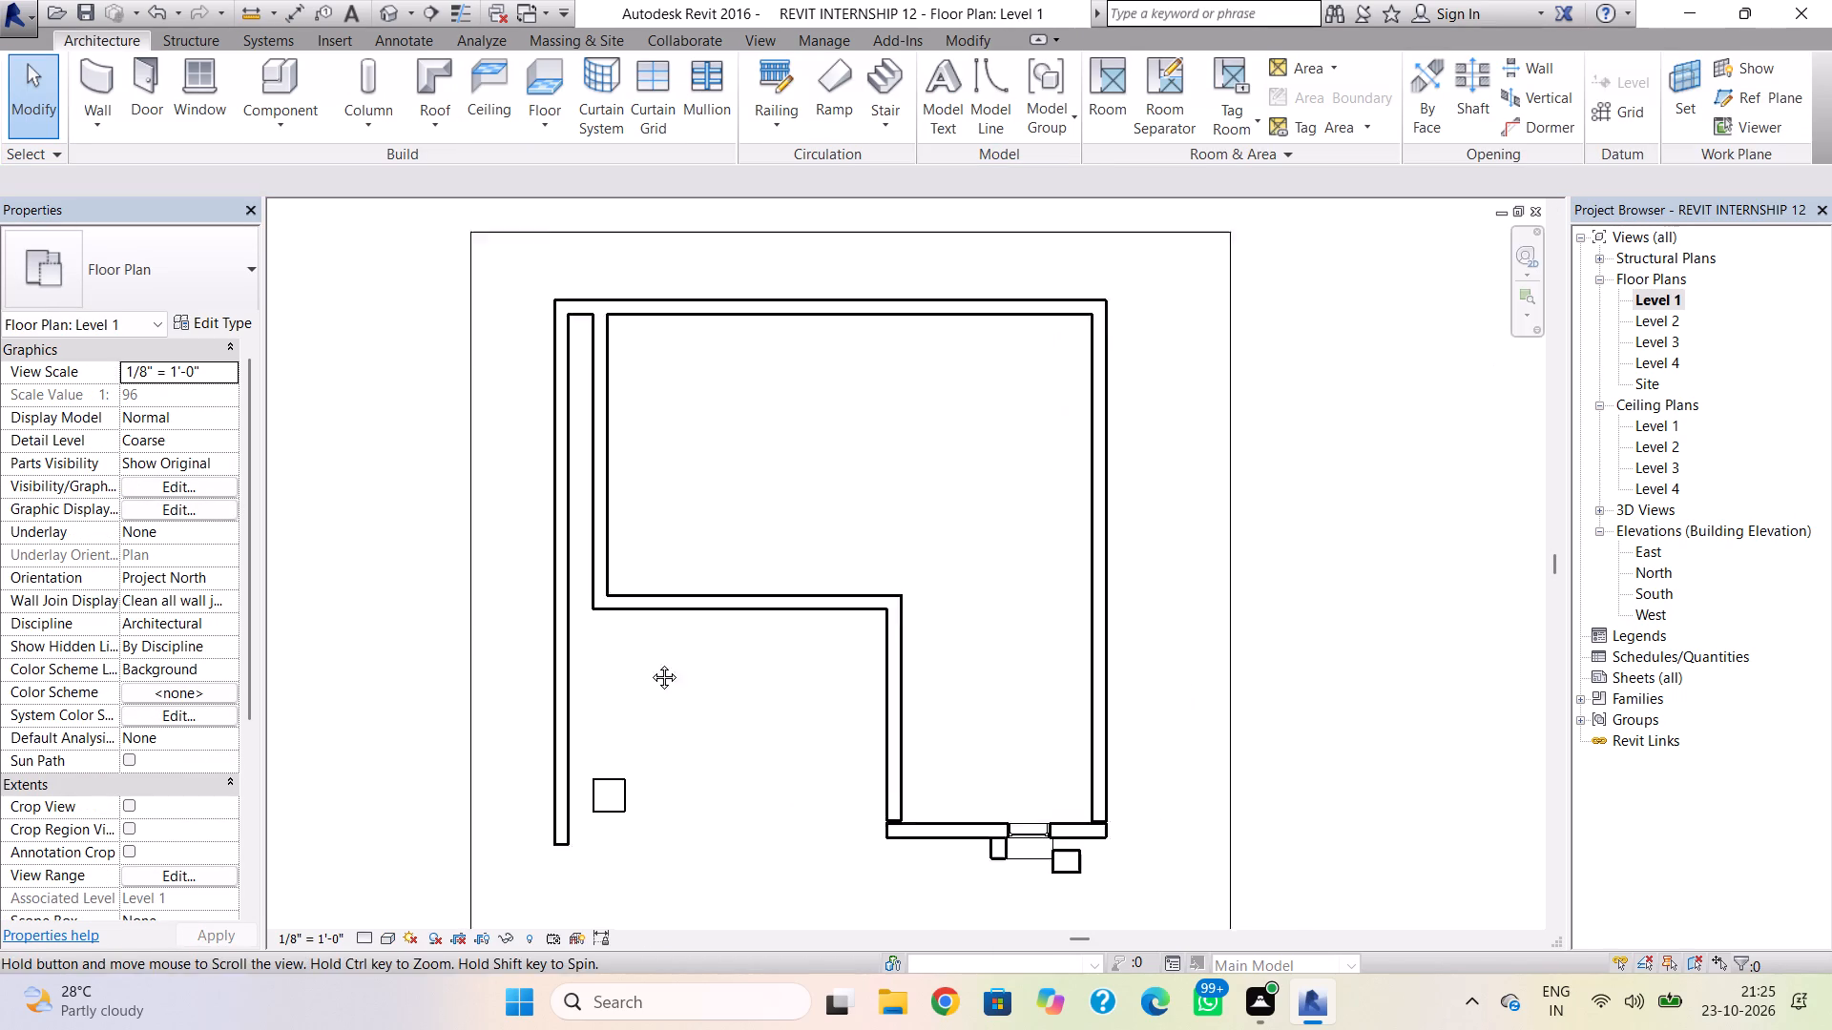
pyautogui.moveTo(650, 663); pyautogui.dragTo(668, 736, button='middle')
pyautogui.click(598, 417)
pyautogui.click(600, 415)
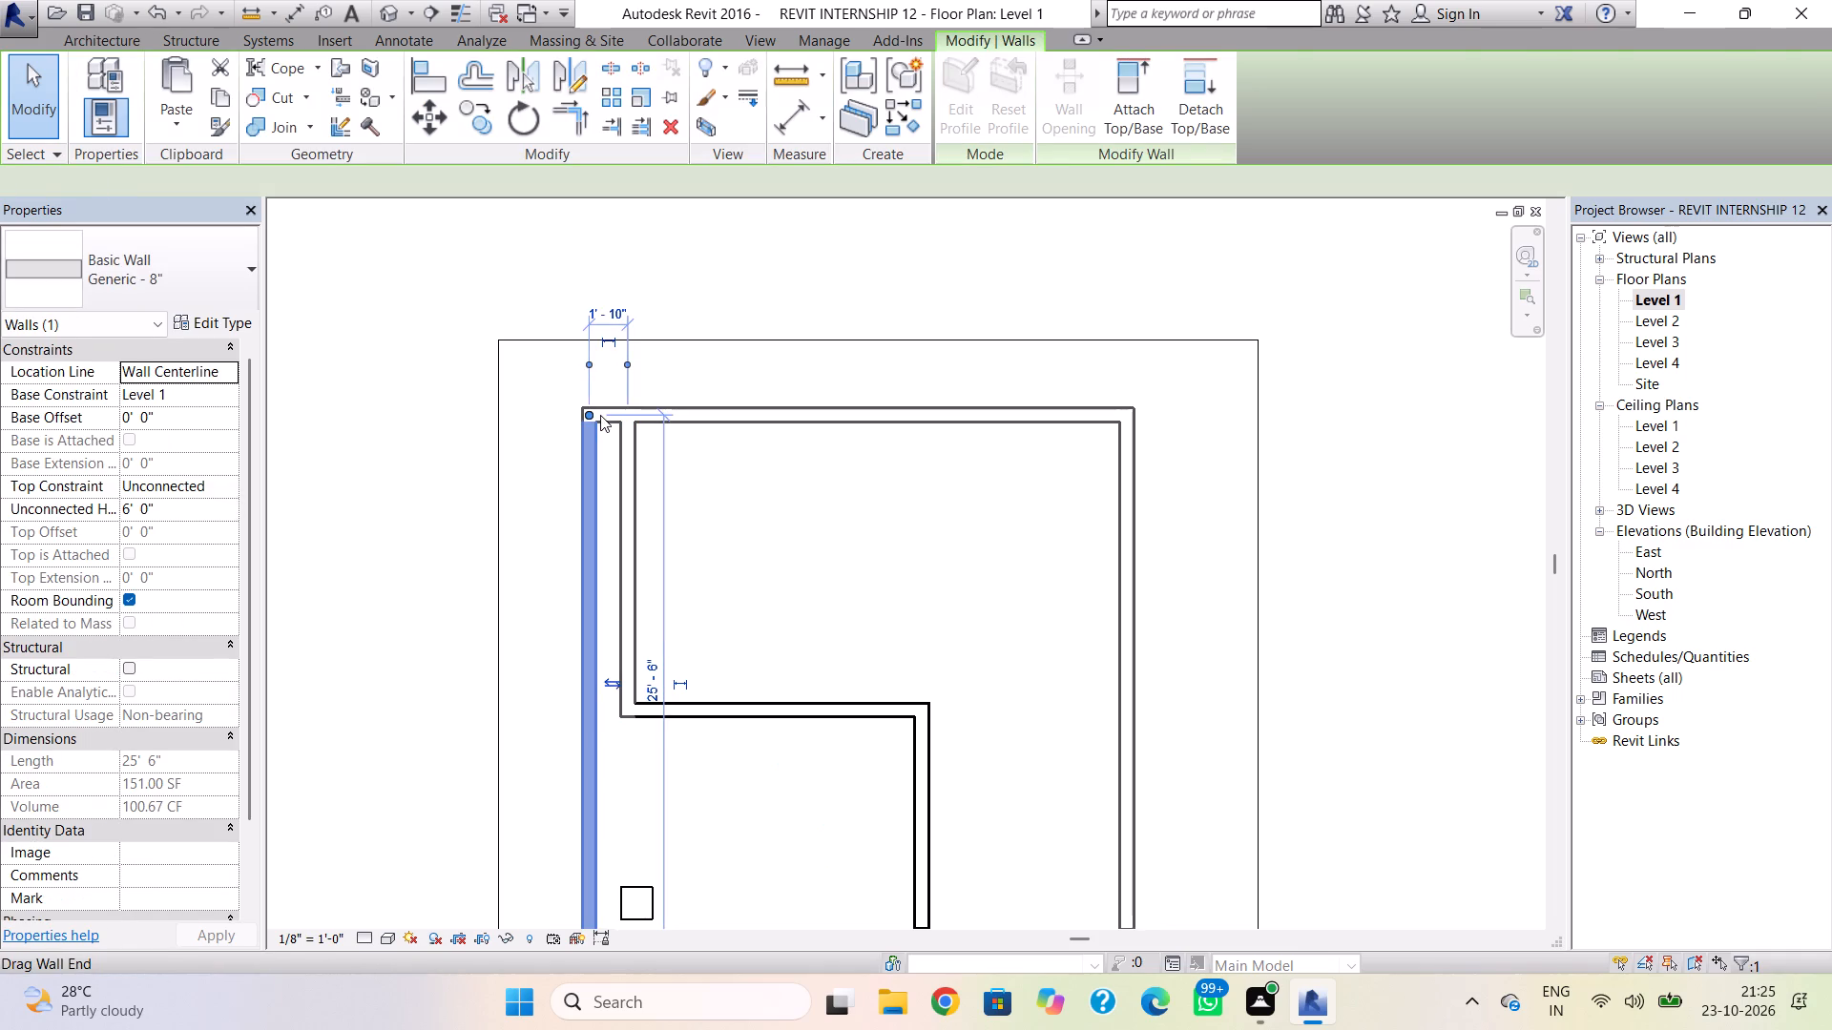
pyautogui.press('Escape')
pyautogui.click(607, 407)
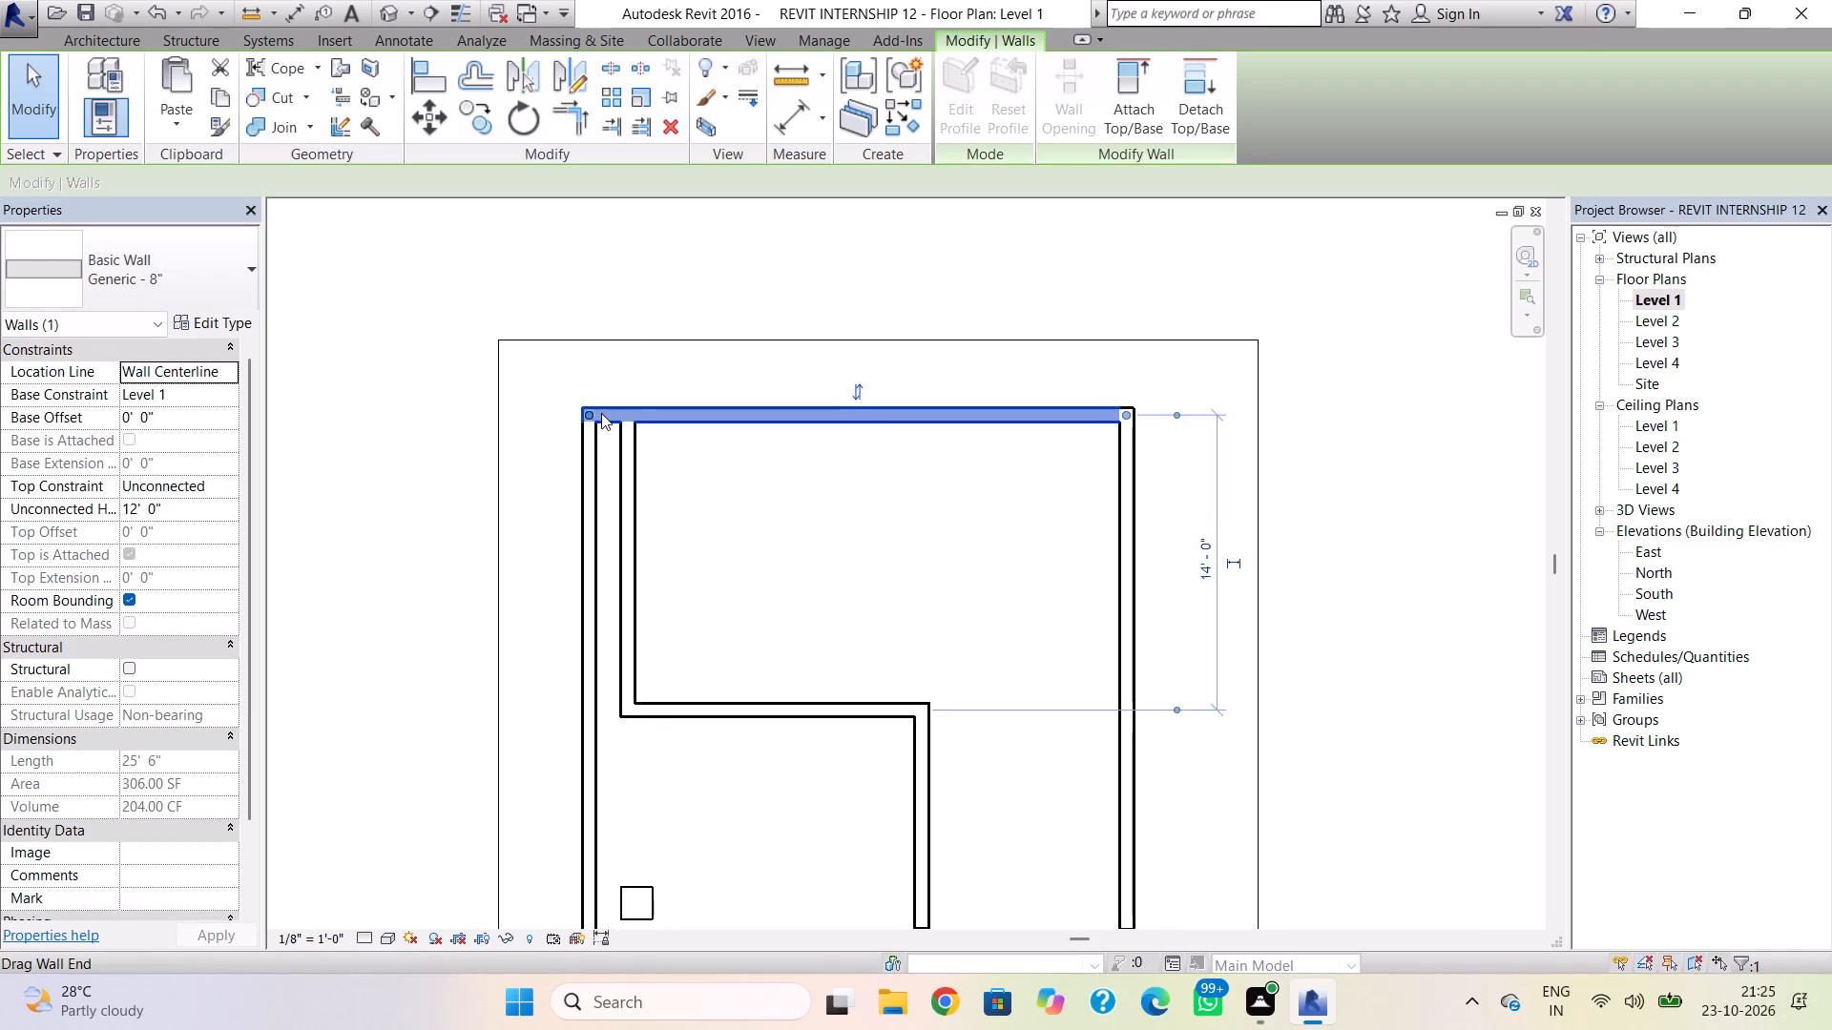
pyautogui.click(601, 413)
pyautogui.click(610, 417)
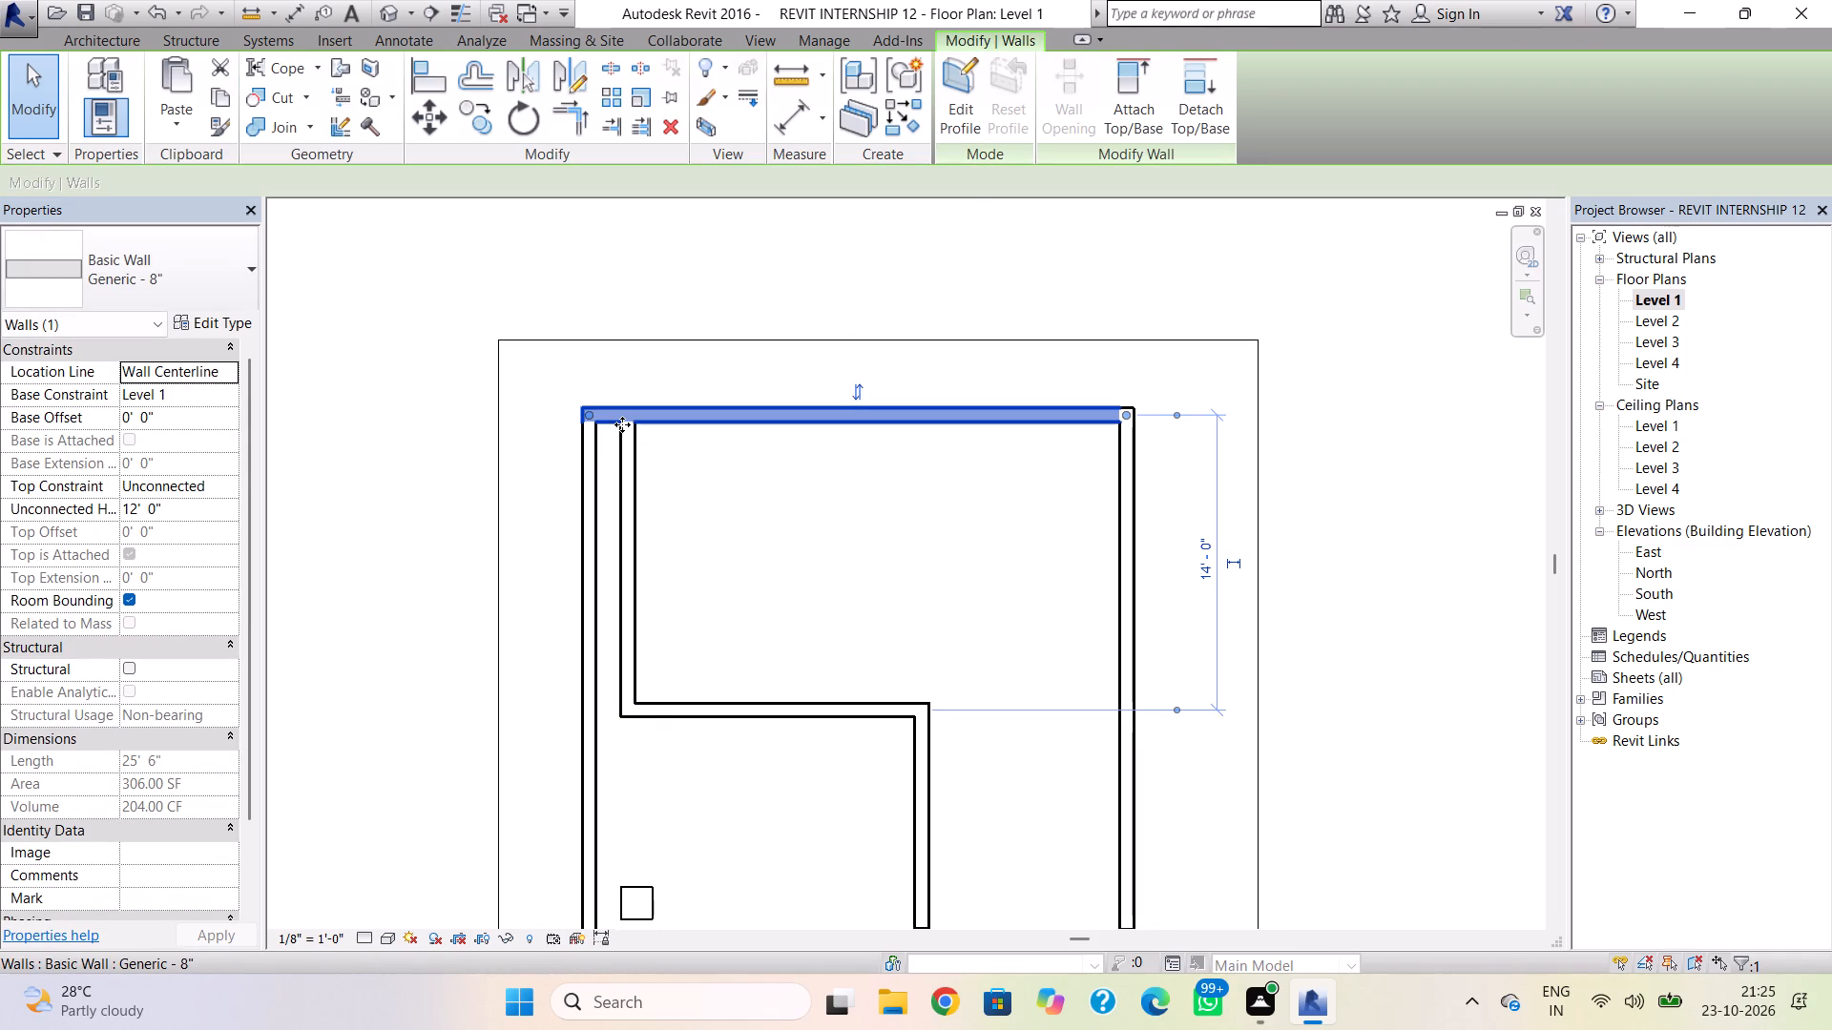
pyautogui.moveTo(587, 412); pyautogui.dragTo(623, 411)
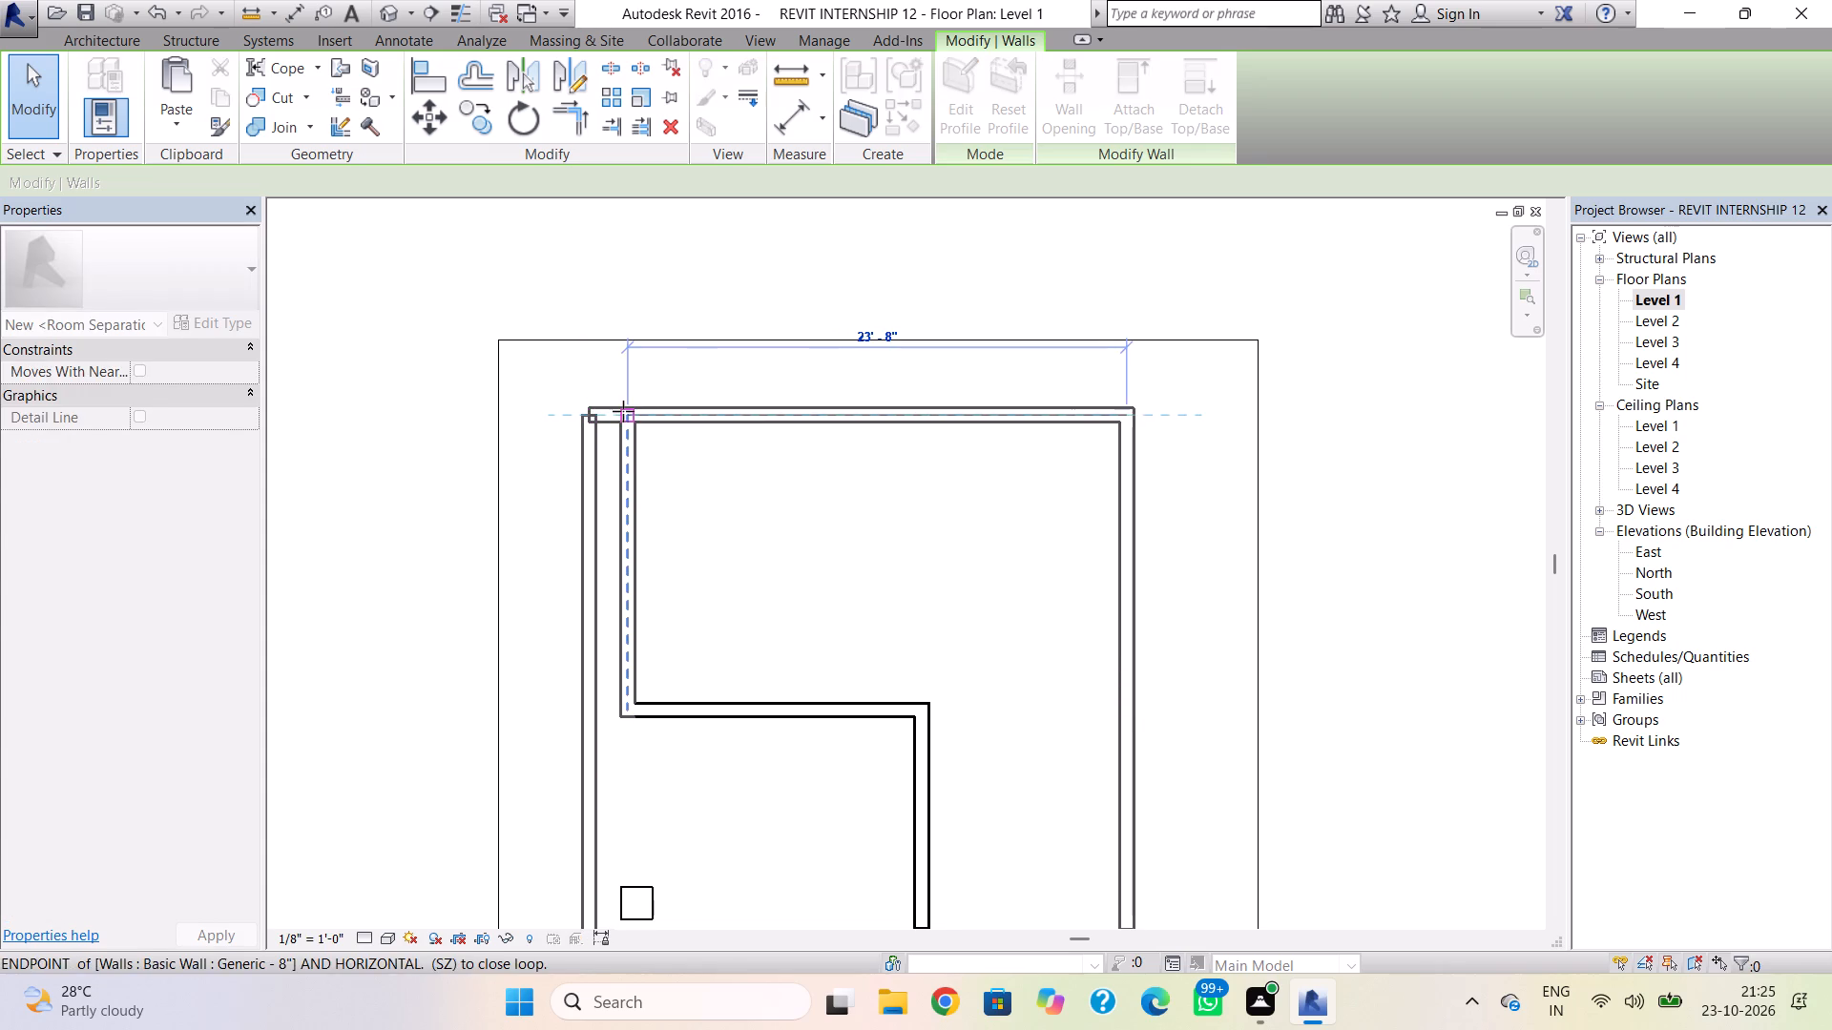
pyautogui.moveTo(623, 411); pyautogui.dragTo(624, 411)
pyautogui.press('Escape')
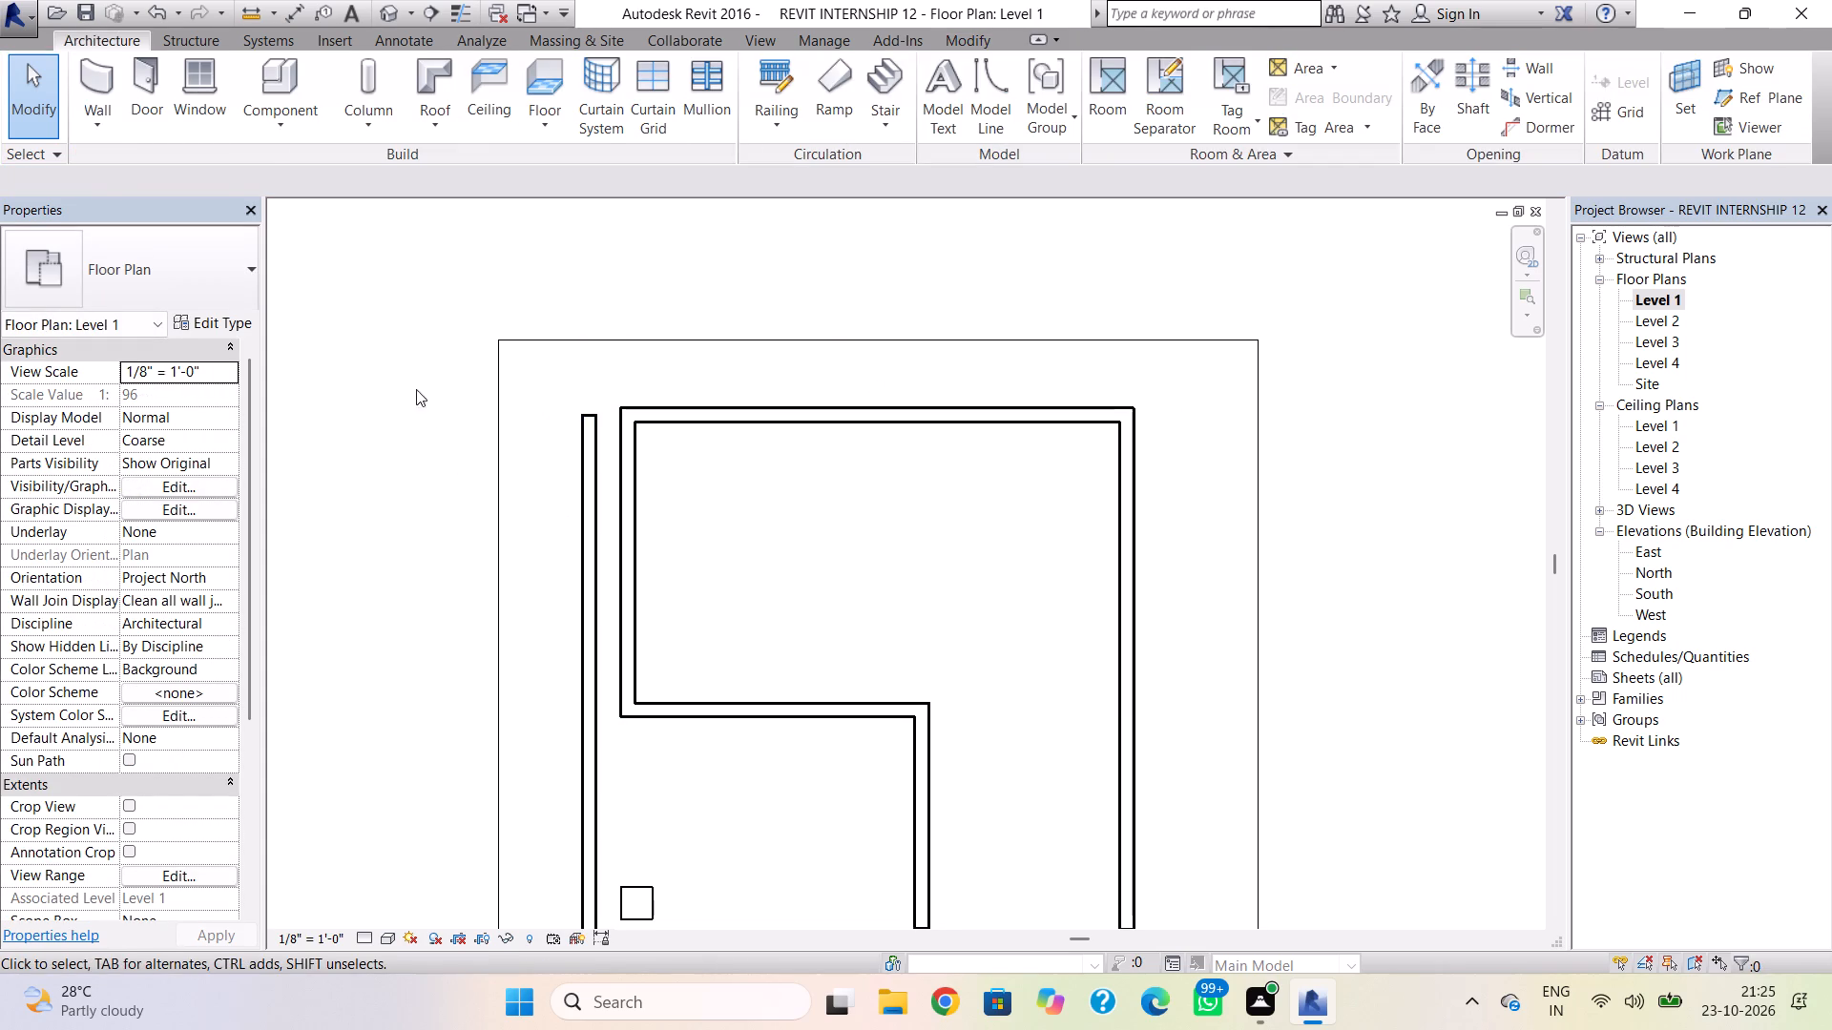
# Draw a Generic - 8" wall 1'-4" long from the boundary side wall's upper end toward the building's upper-left corner.
pyautogui.click(107, 88)
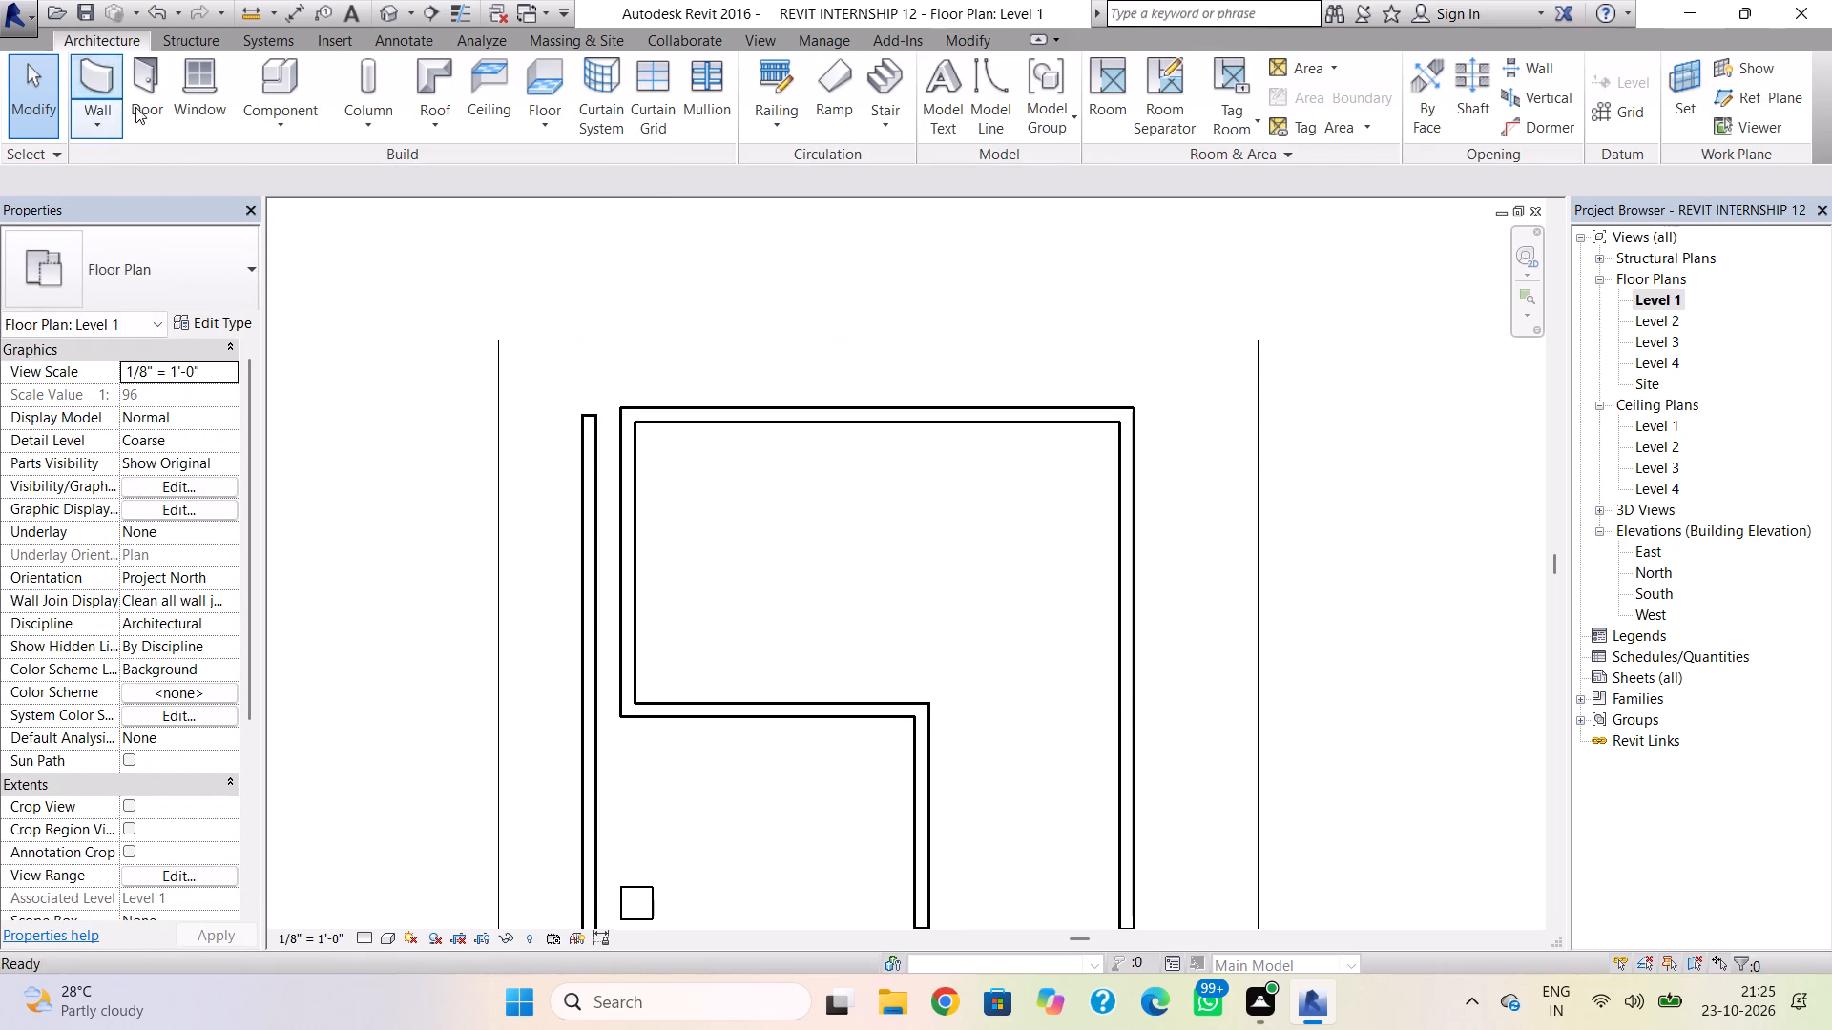
pyautogui.scroll(8, 574, 394)
pyautogui.click(600, 427)
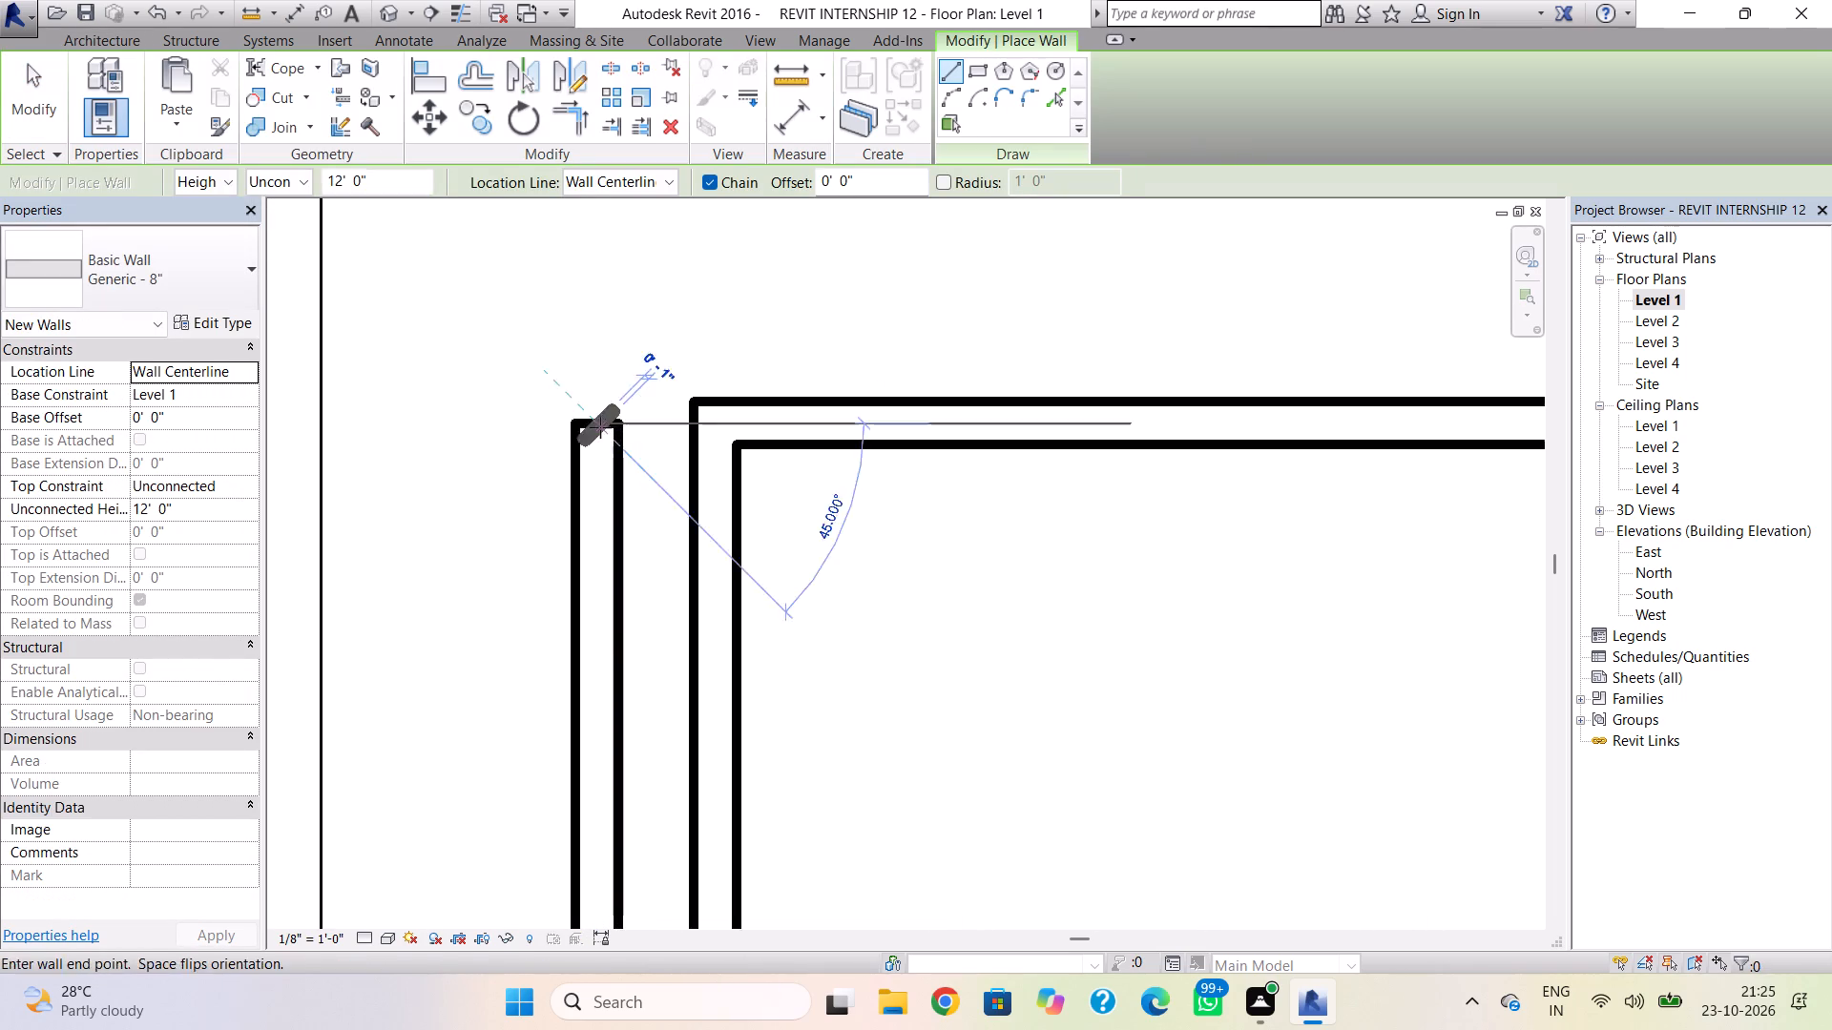
pyautogui.click(680, 421)
pyautogui.press('Escape')
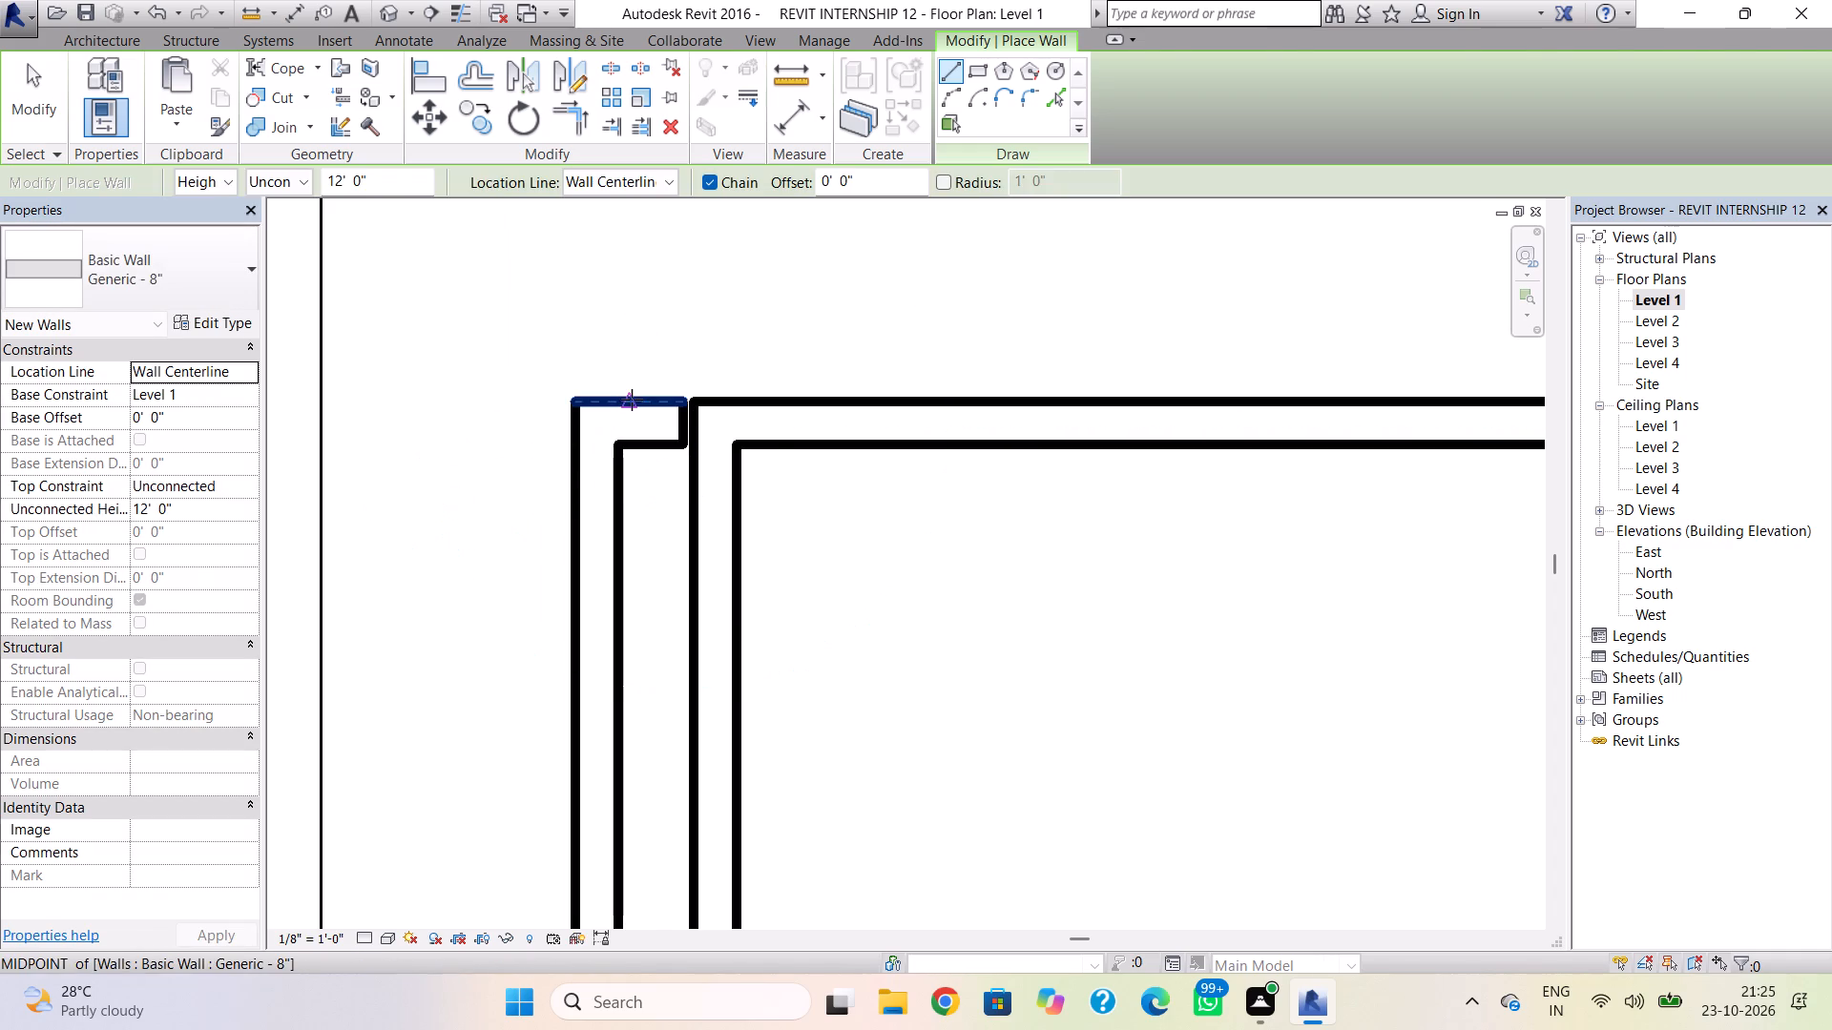
pyautogui.press('Escape')
# Set the short connecting wall's unconnected height to 6' and check it in the 3D view.
pyautogui.click(635, 433)
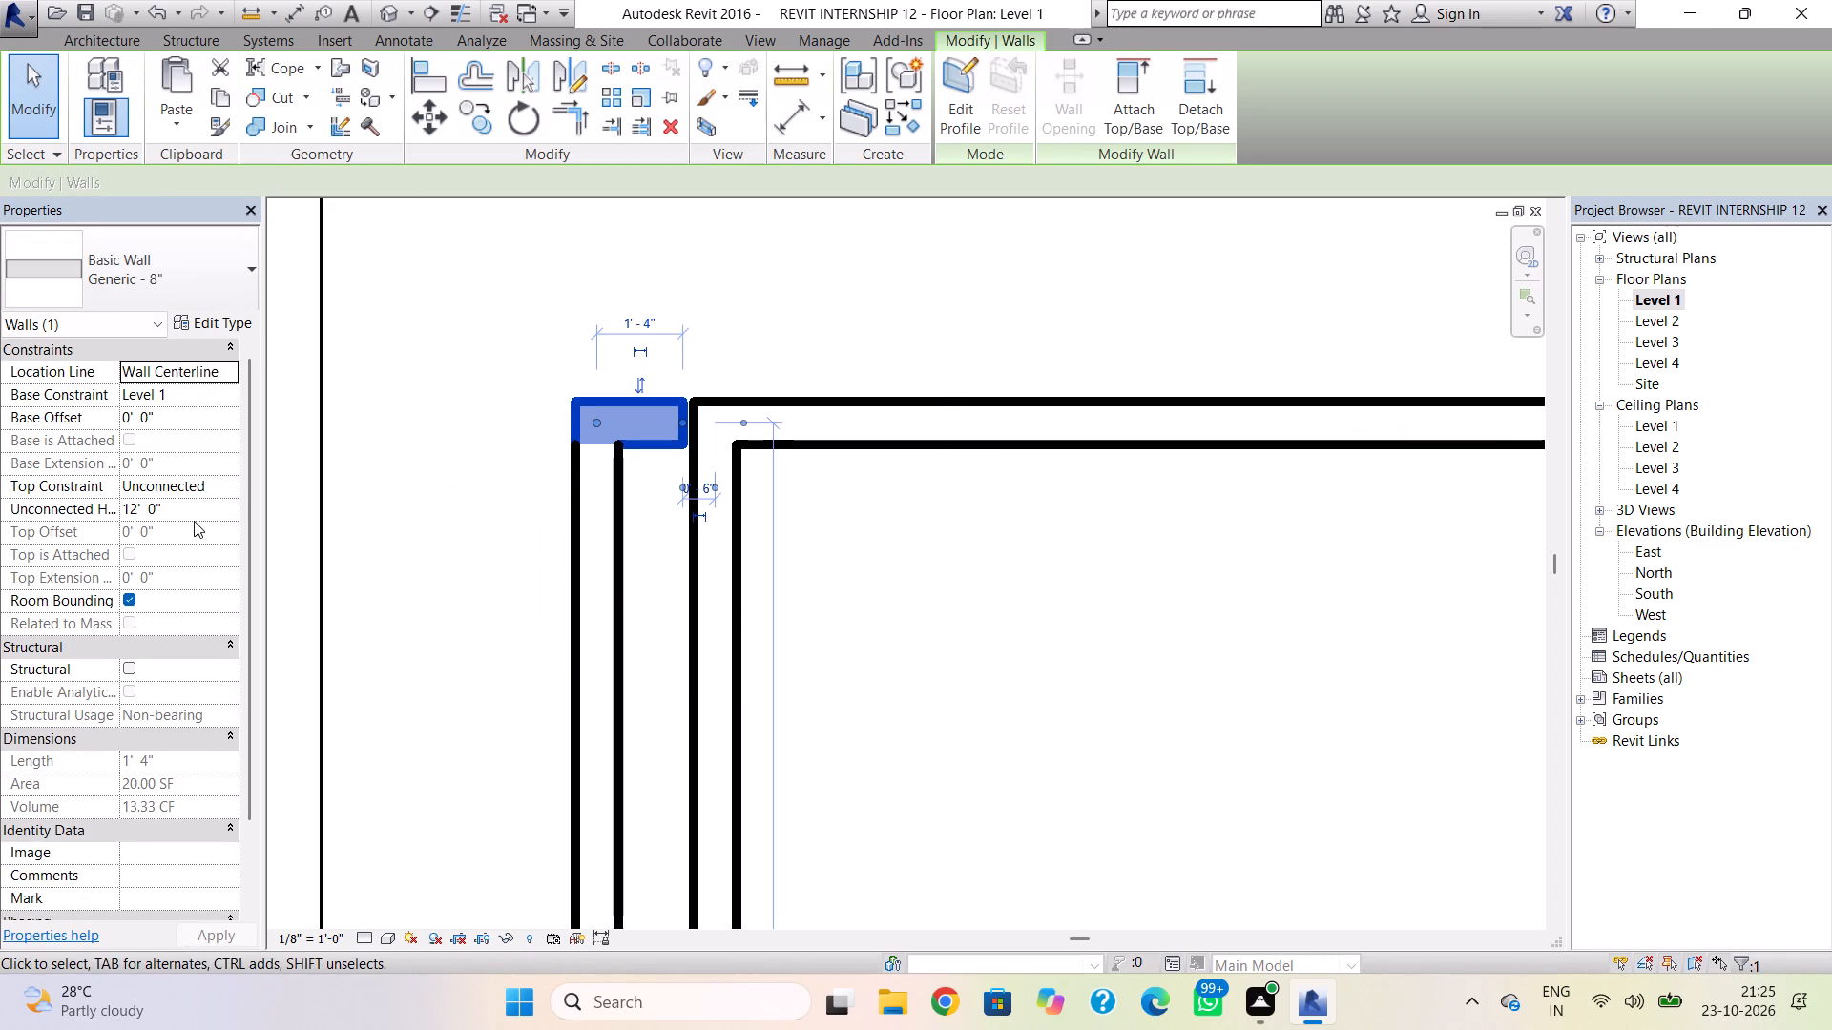
pyautogui.click(196, 516)
pyautogui.write("6'")
pyautogui.press('Return')
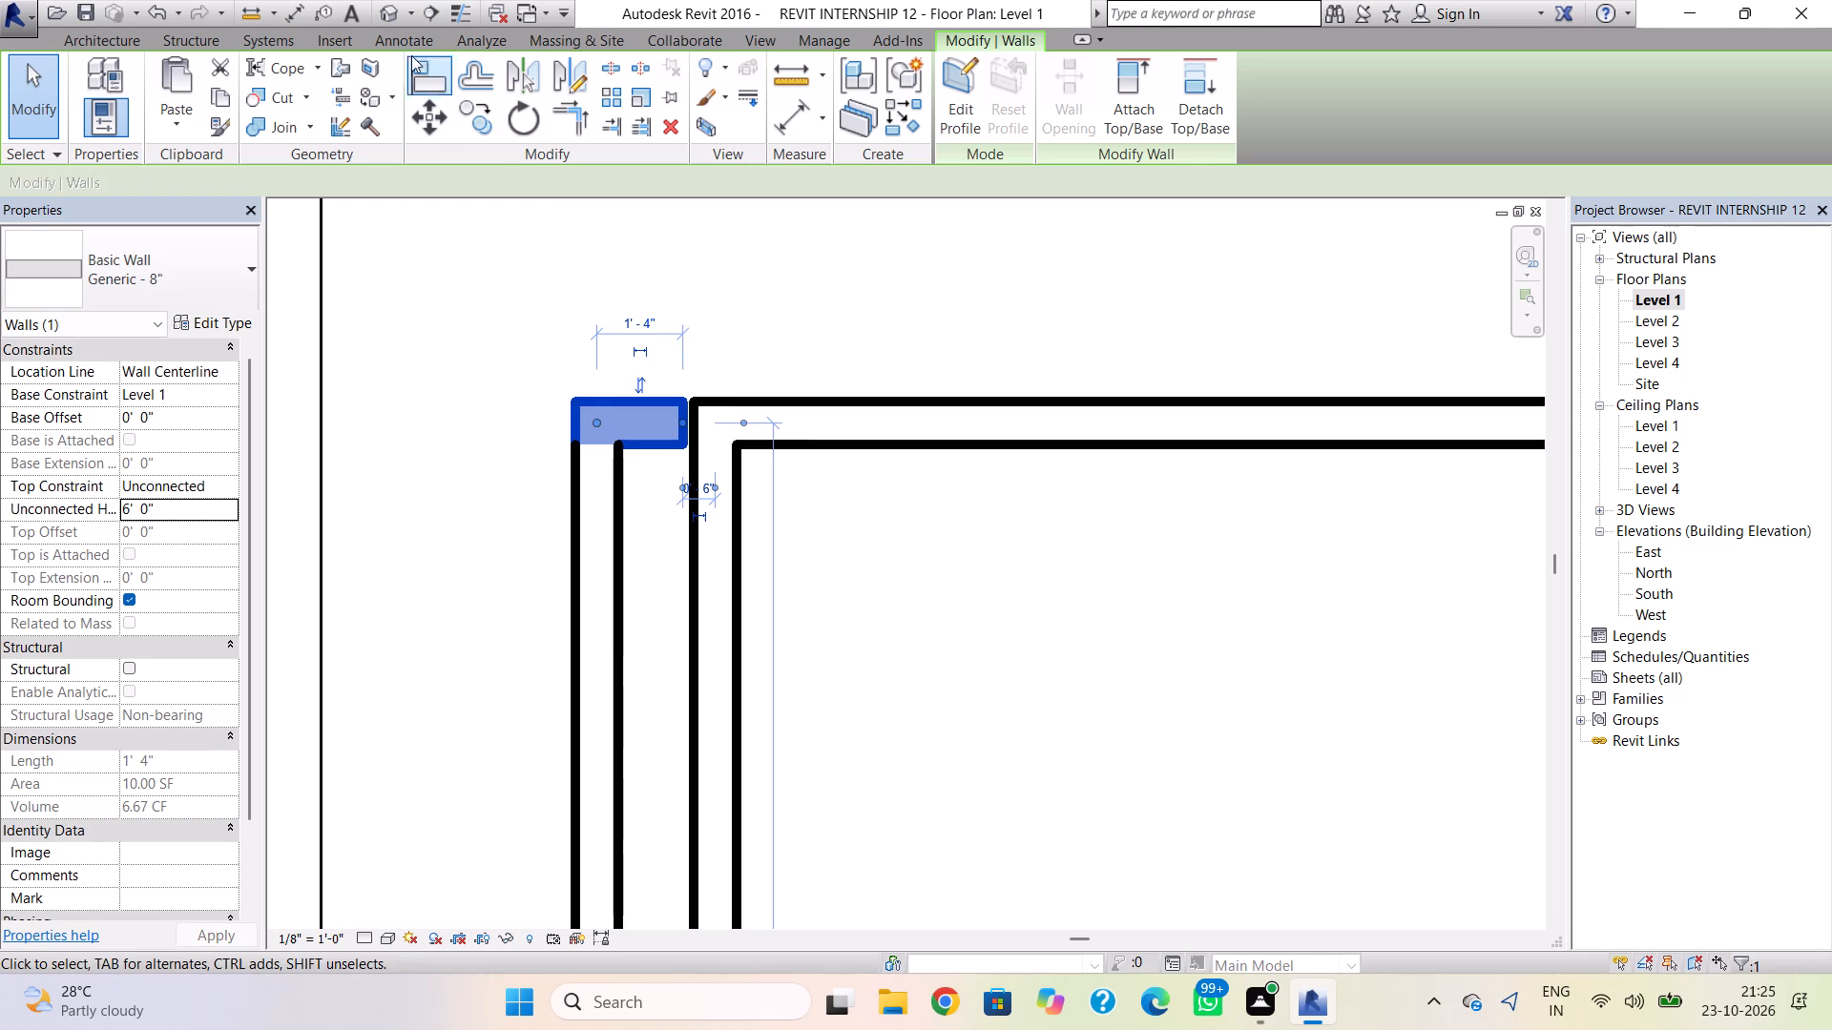
pyautogui.click(385, 17)
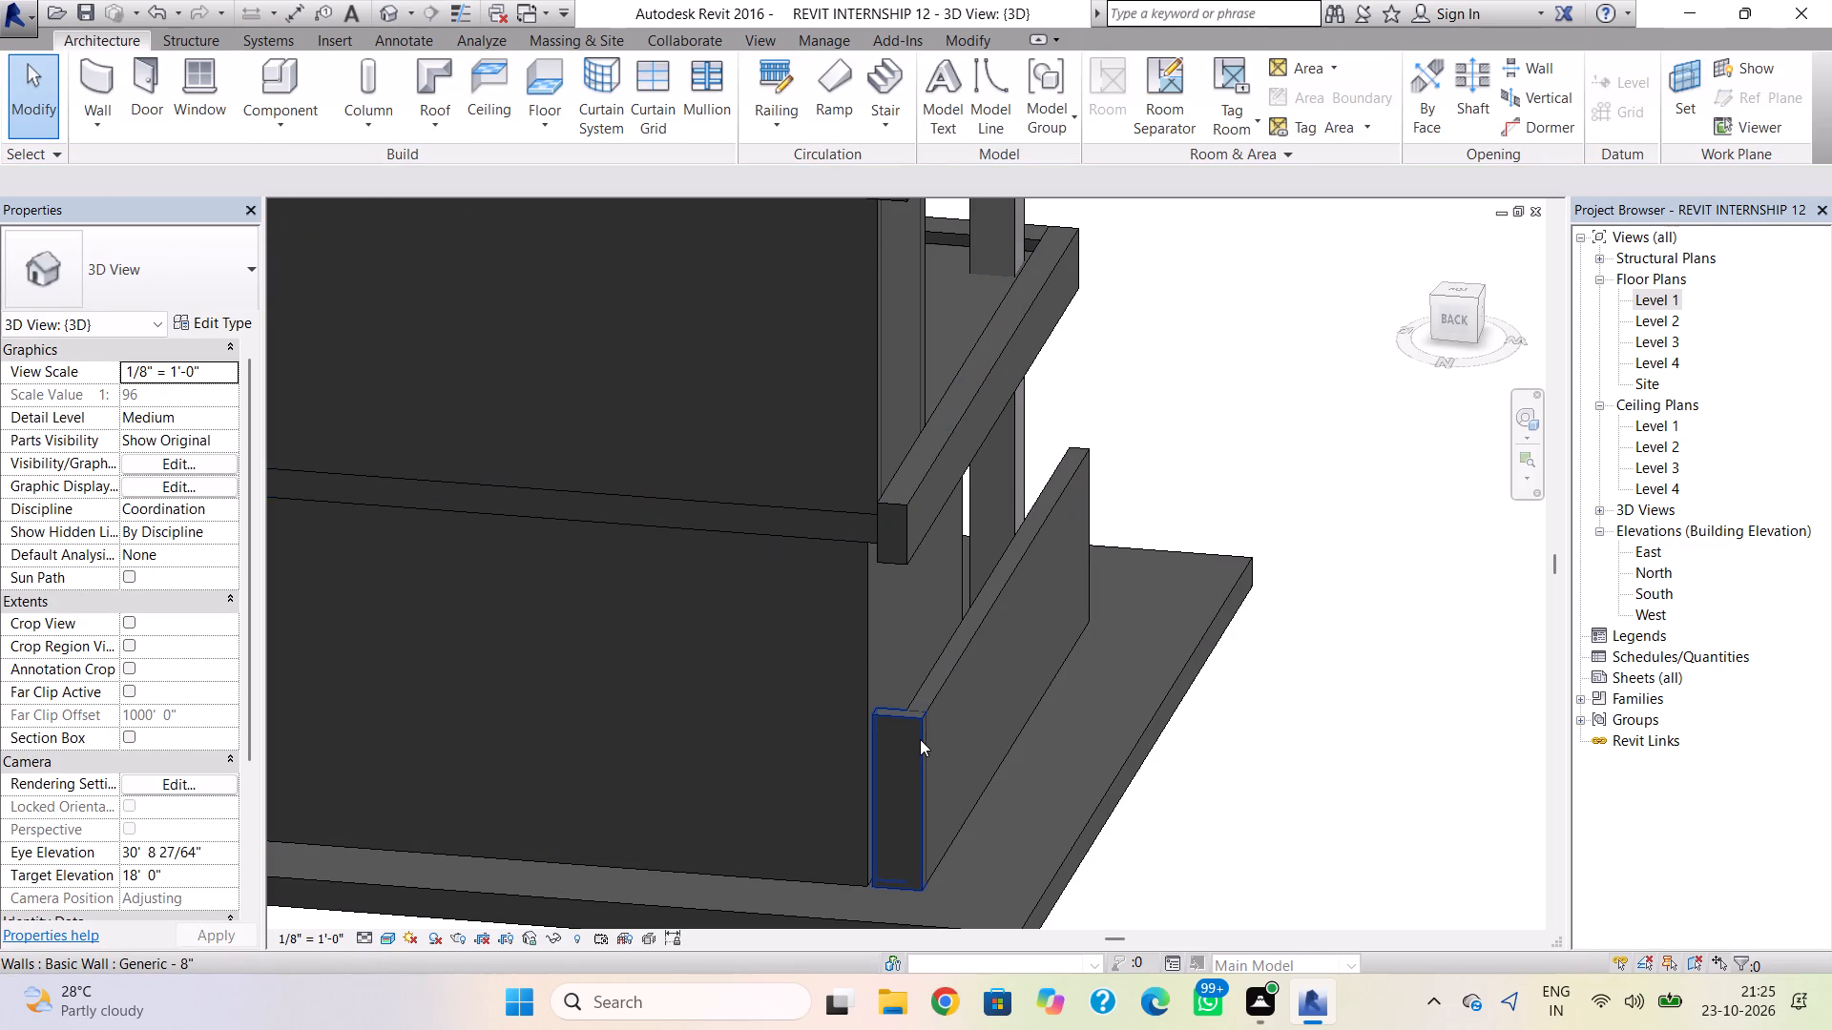
# In the Level 1 plan, nudge the short connecting wall toward the building to close the gap at the back wall's corner.
pyautogui.doubleClick(1664, 299)
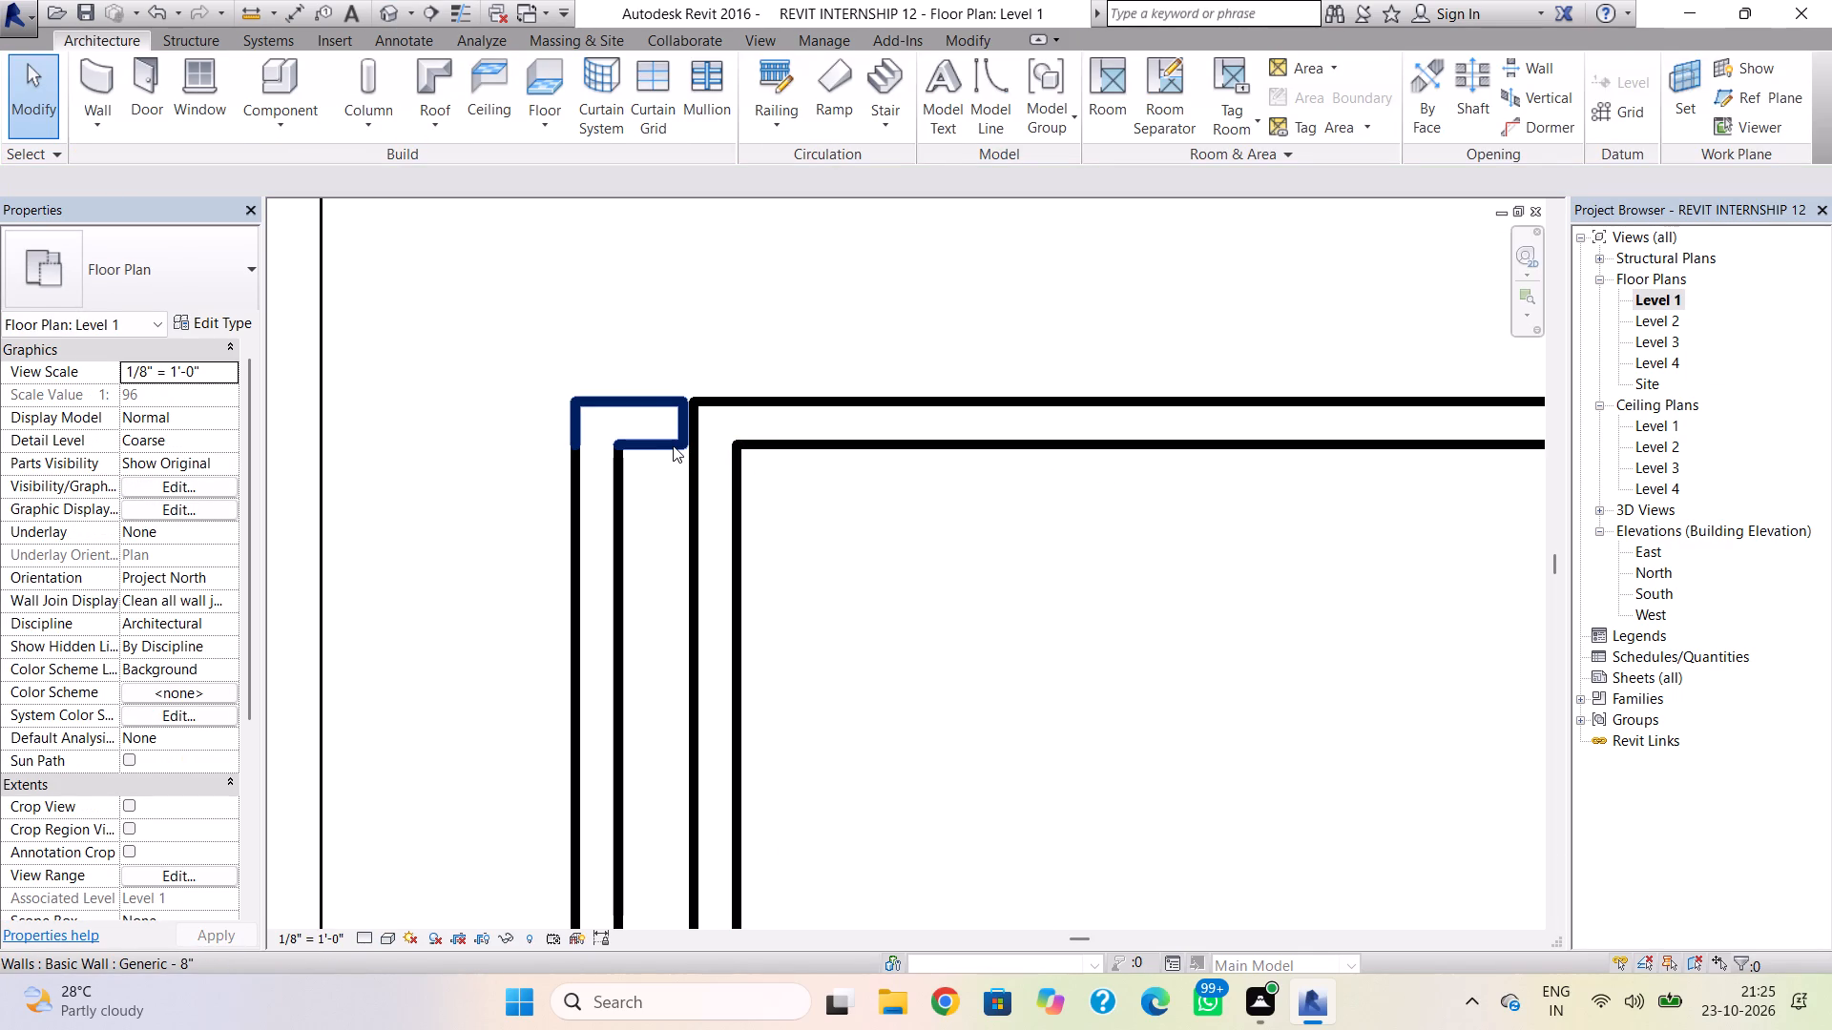
pyautogui.click(673, 445)
pyautogui.press('Right')
pyautogui.press('Right')
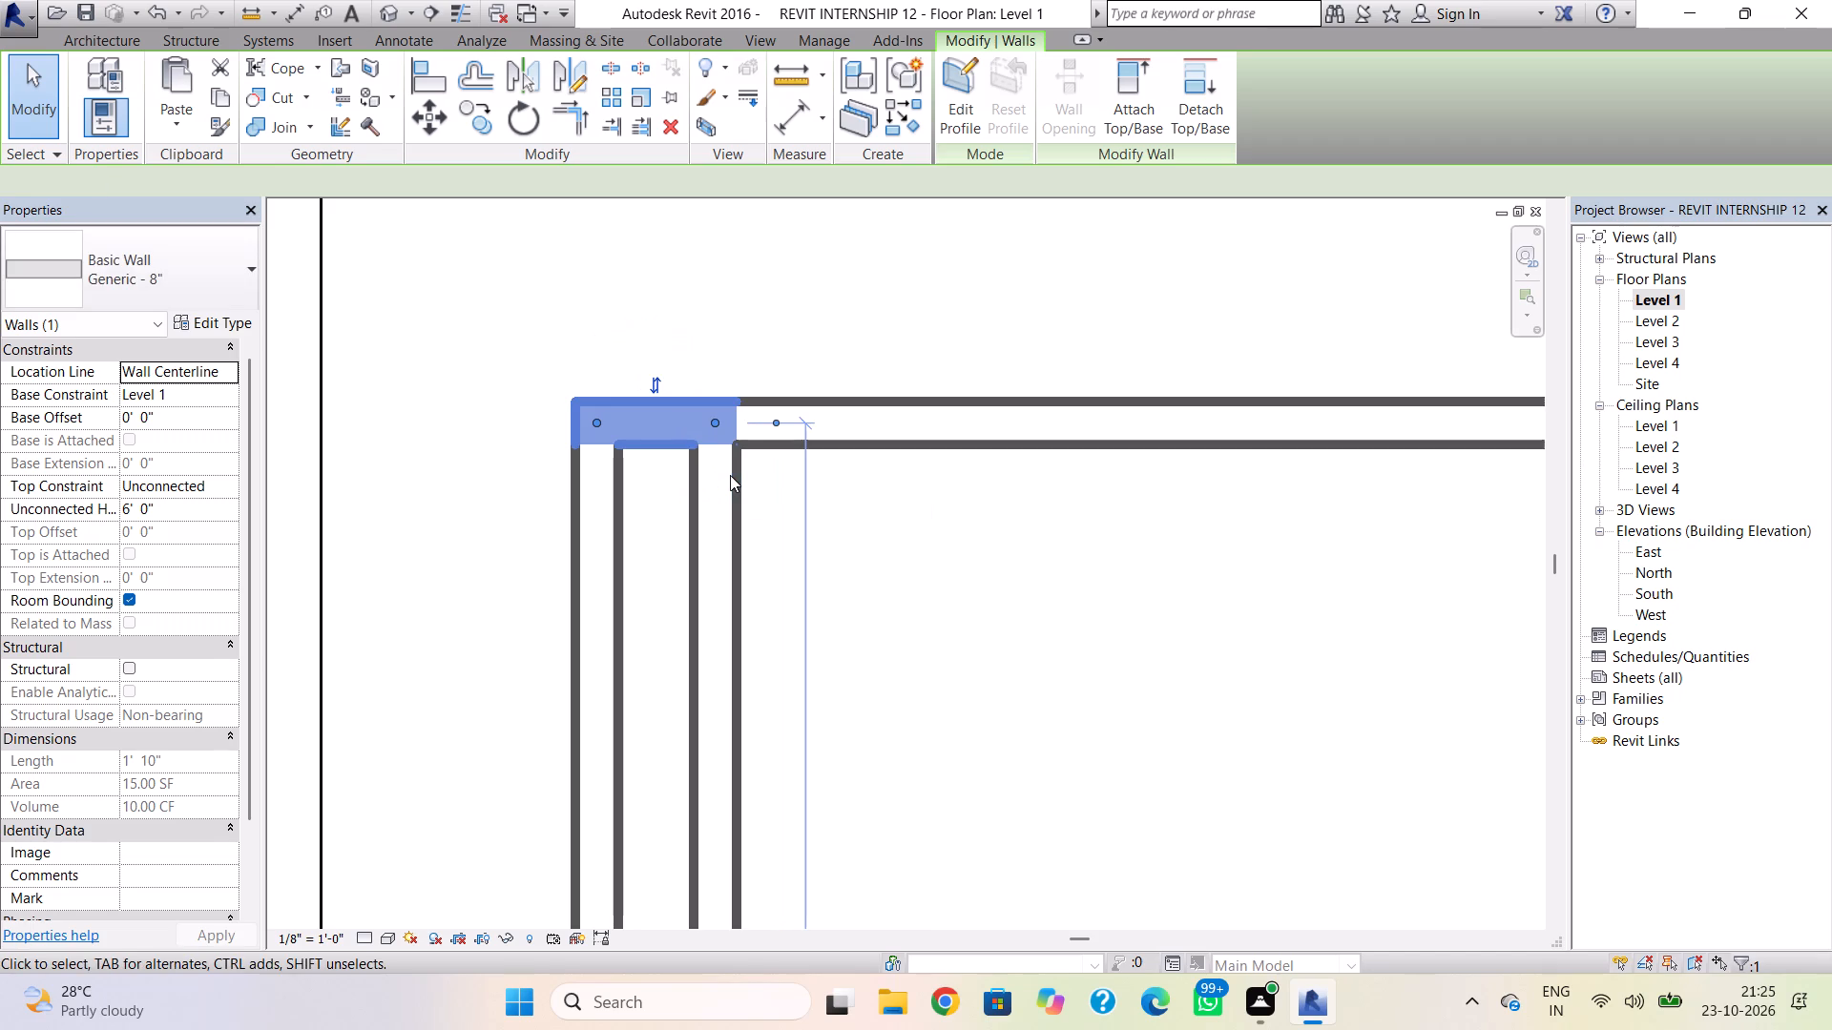
pyautogui.click(703, 288)
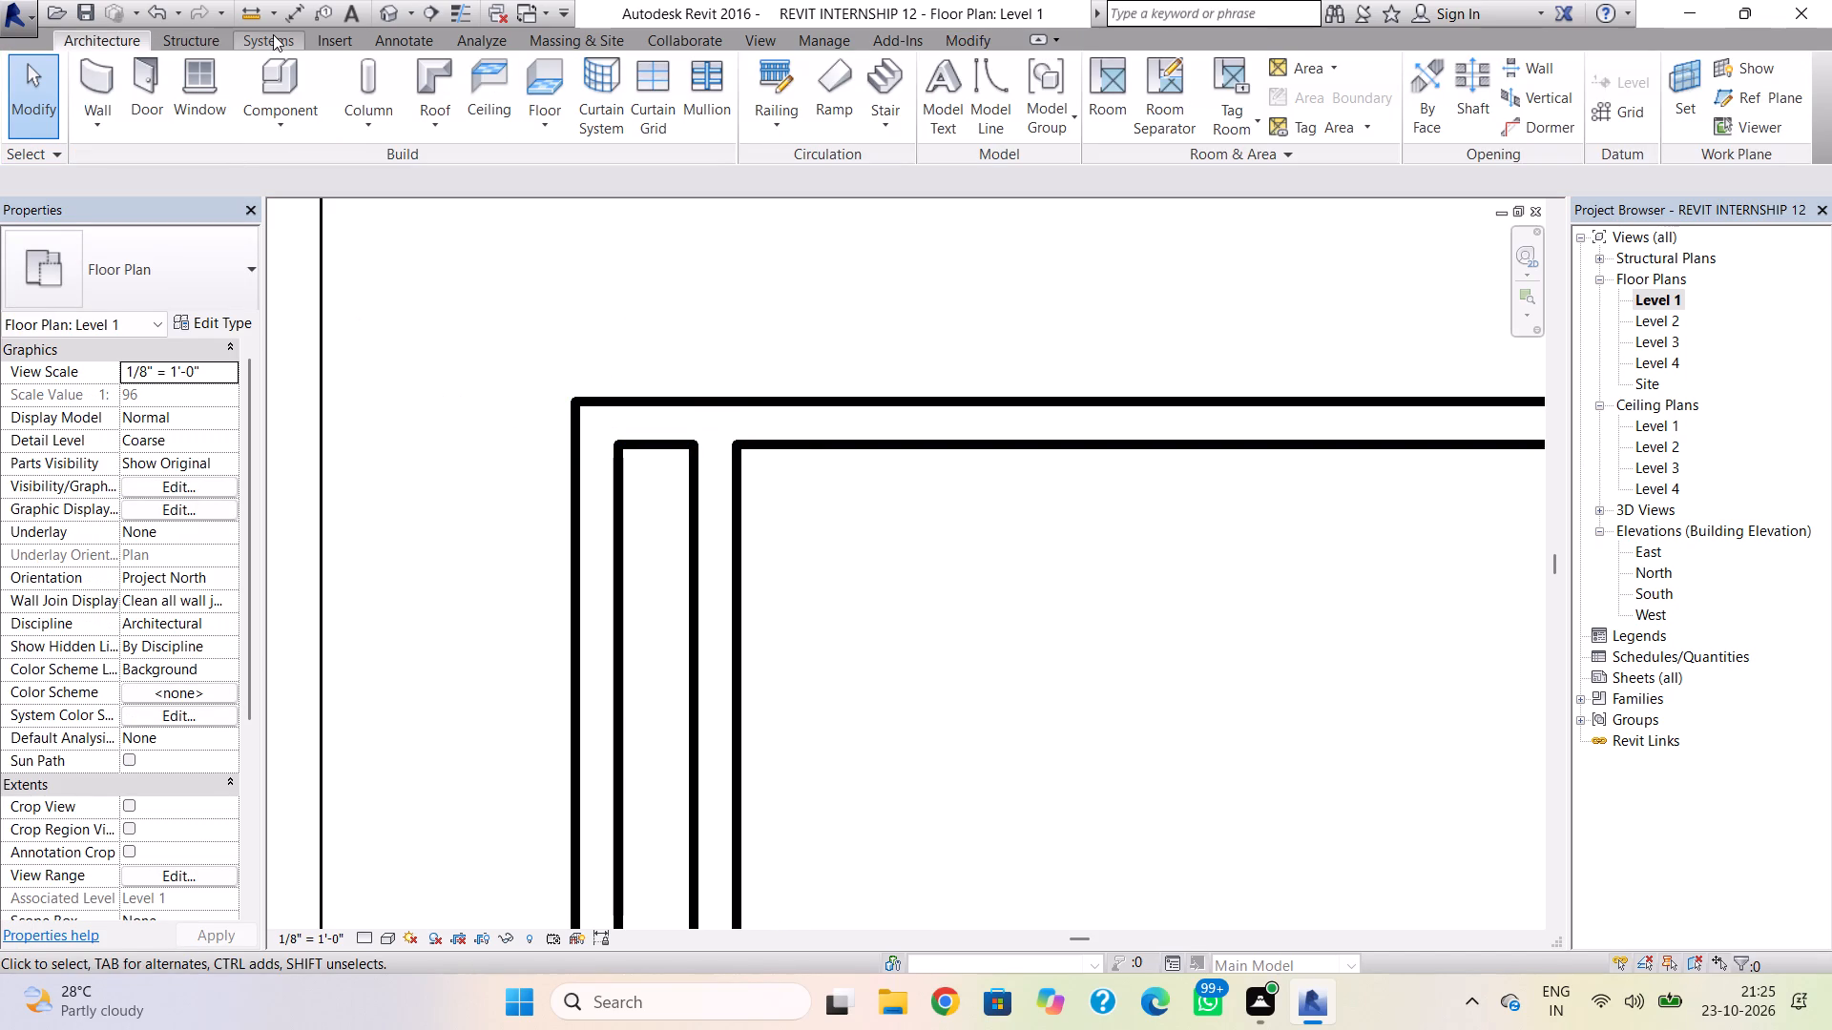
# Open the 3D view and examine the boundary wall from the building's side, front and above.
pyautogui.click(397, 16)
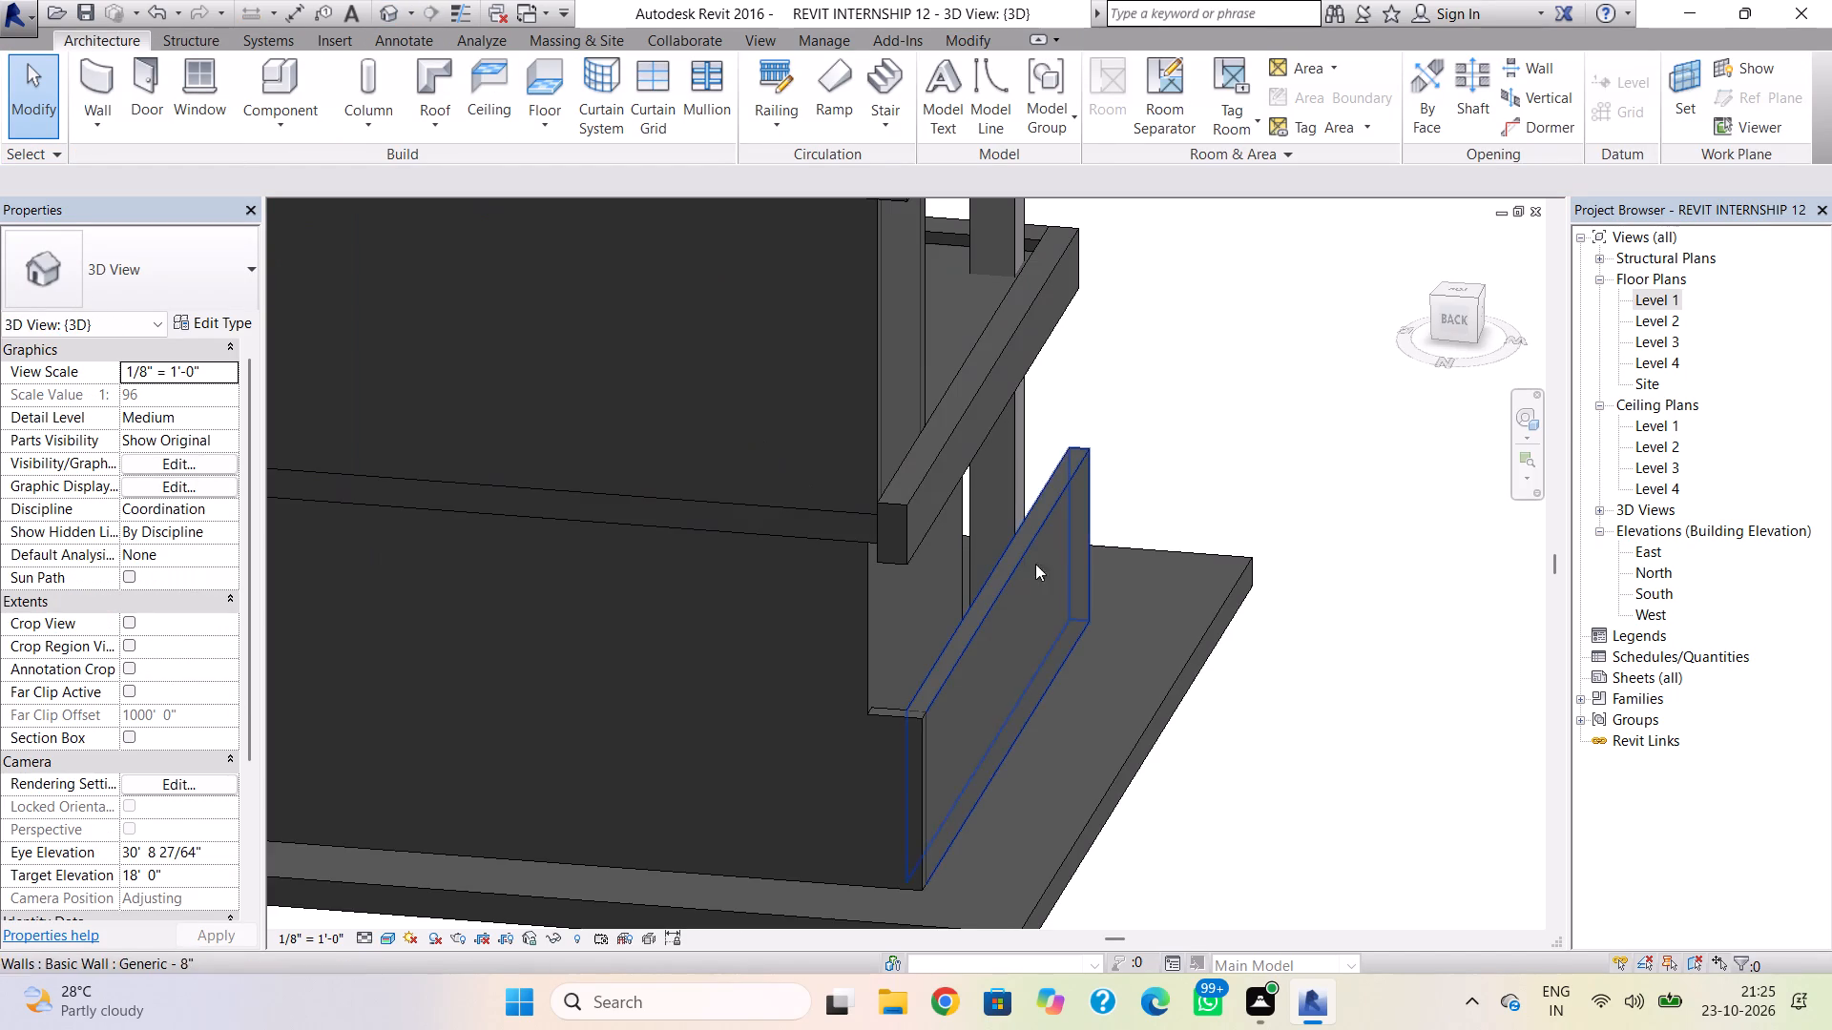
pyautogui.keyDown('shift'); pyautogui.moveTo(1137, 516); pyautogui.dragTo(841, 521, button='right'); pyautogui.keyUp('shift')
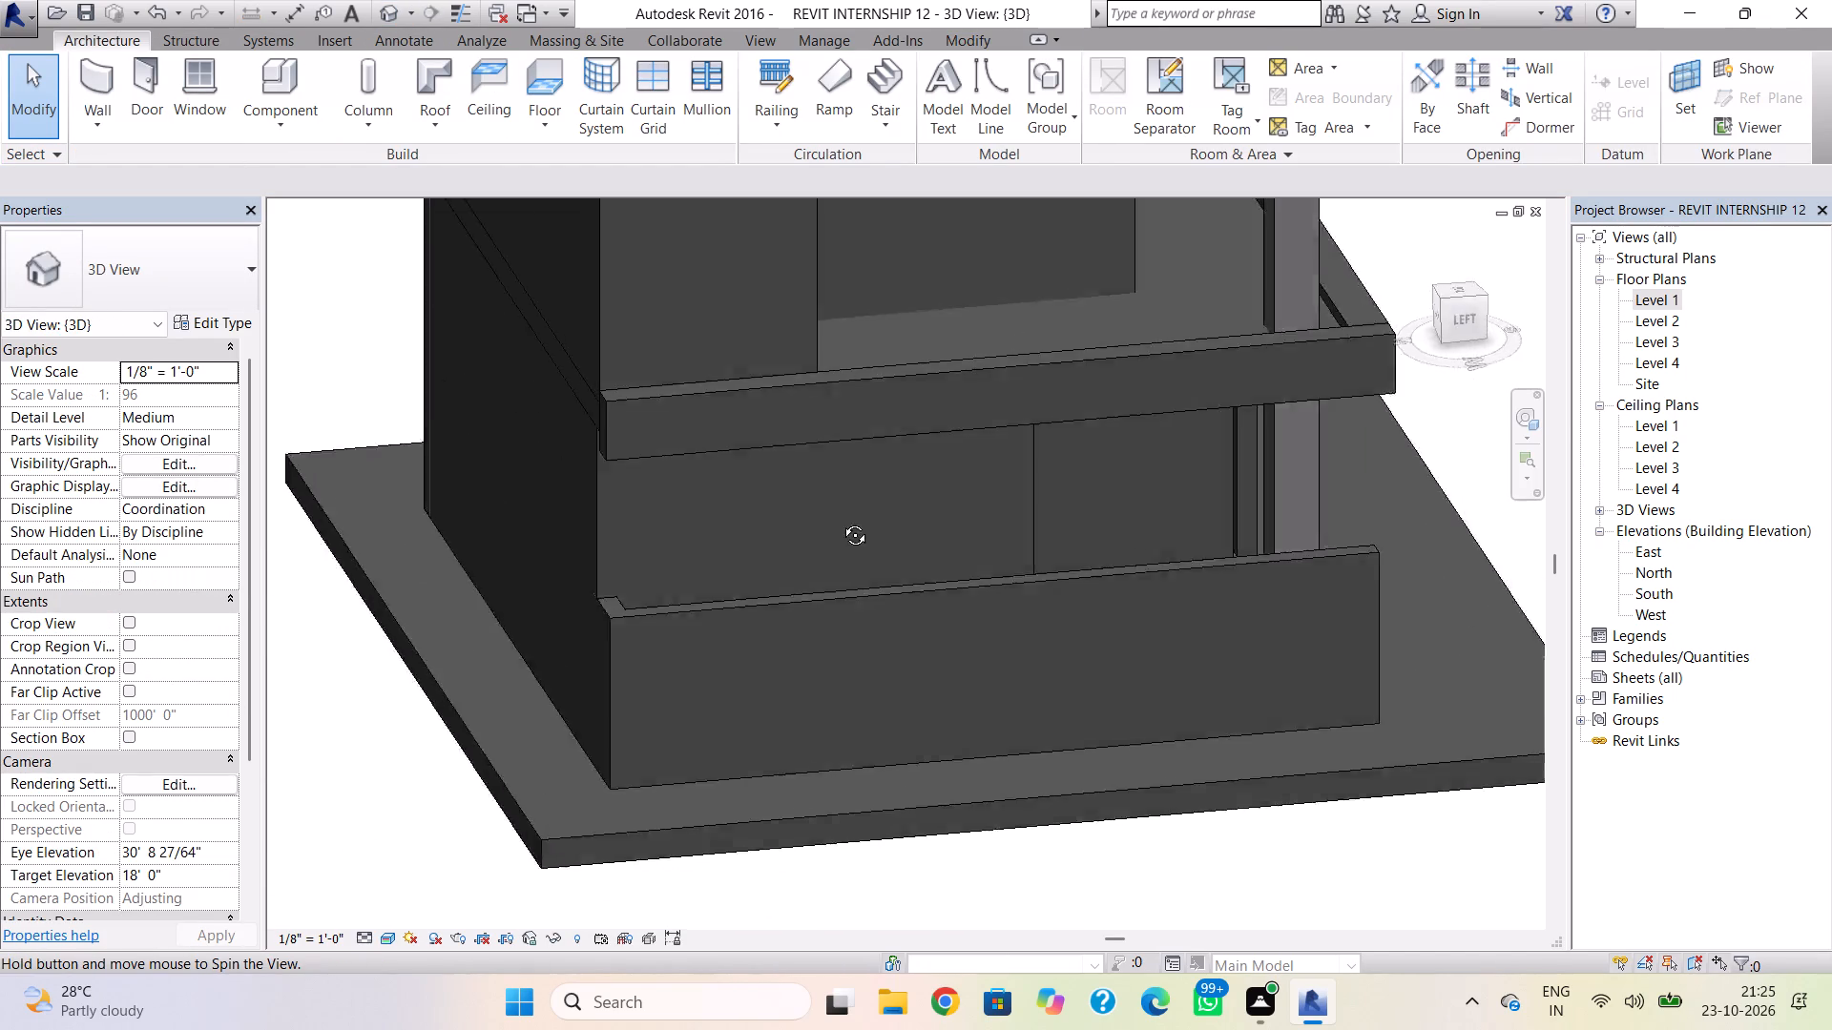
pyautogui.keyDown('shift'); pyautogui.moveTo(841, 521); pyautogui.dragTo(511, 477, button='right'); pyautogui.keyUp('shift')
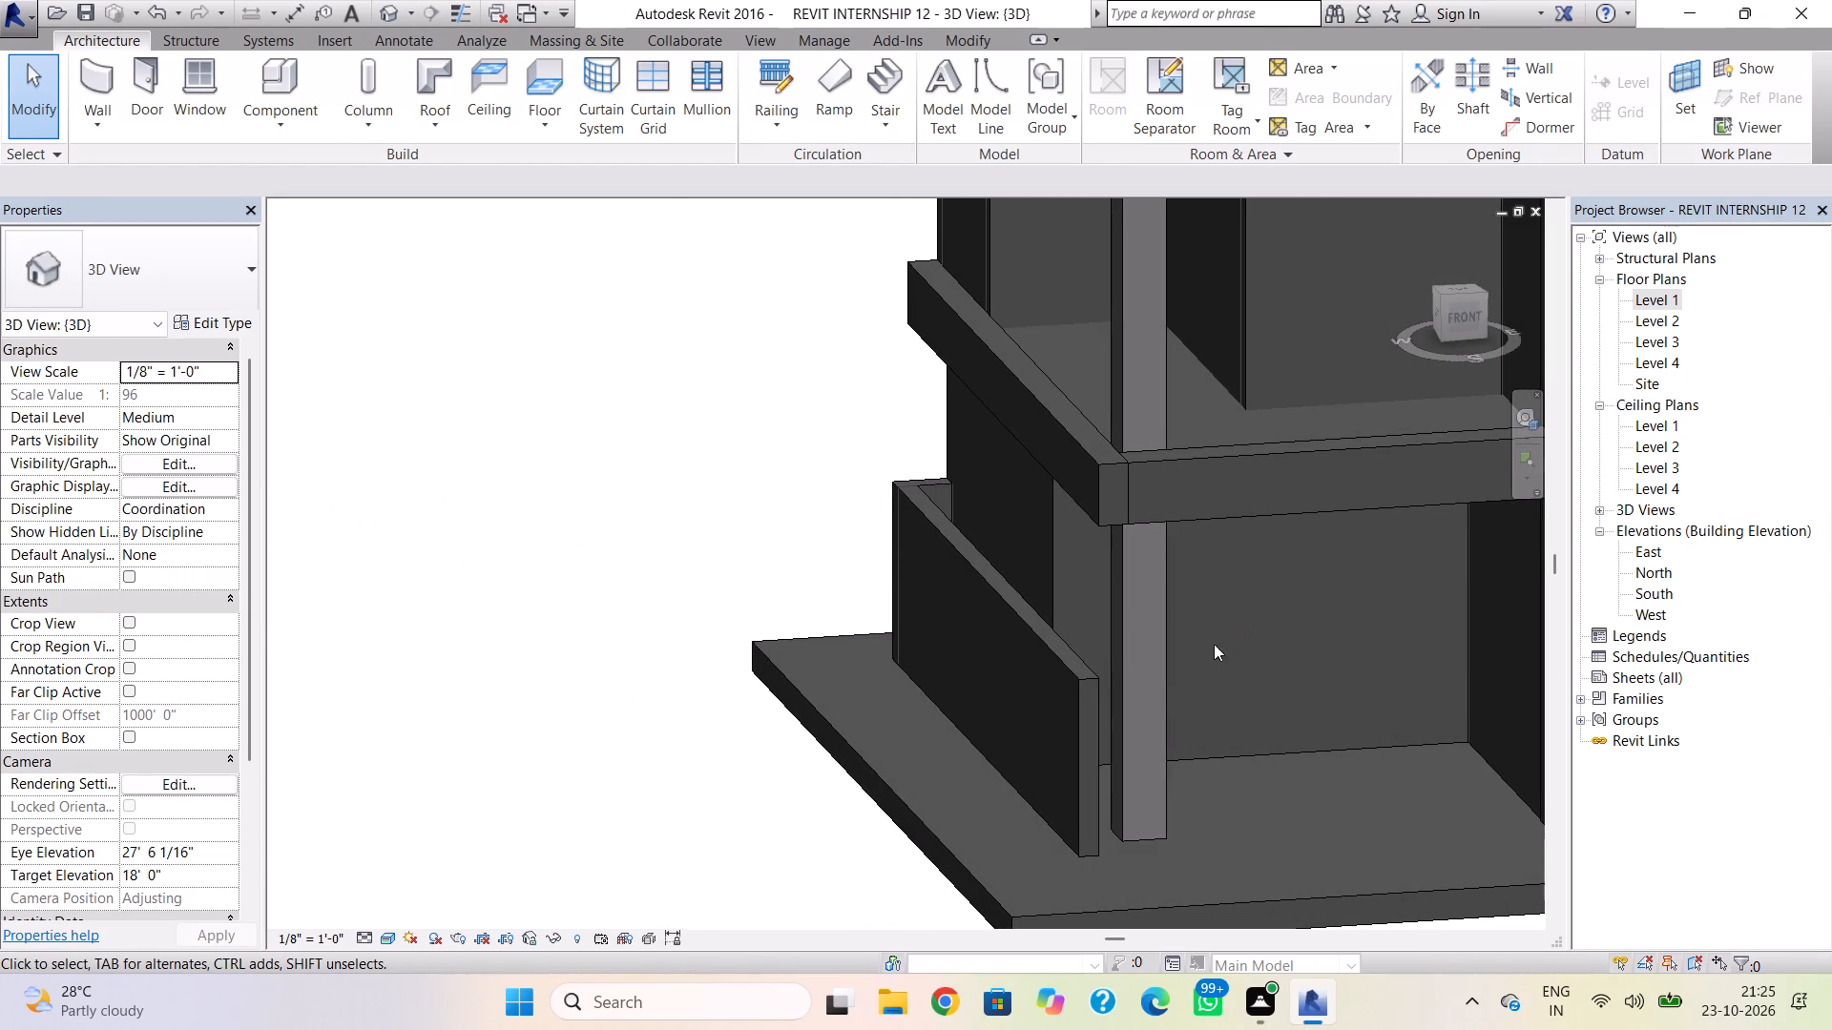
pyautogui.keyDown('shift'); pyautogui.moveTo(1221, 683); pyautogui.dragTo(1223, 913, button='right'); pyautogui.keyUp('shift')
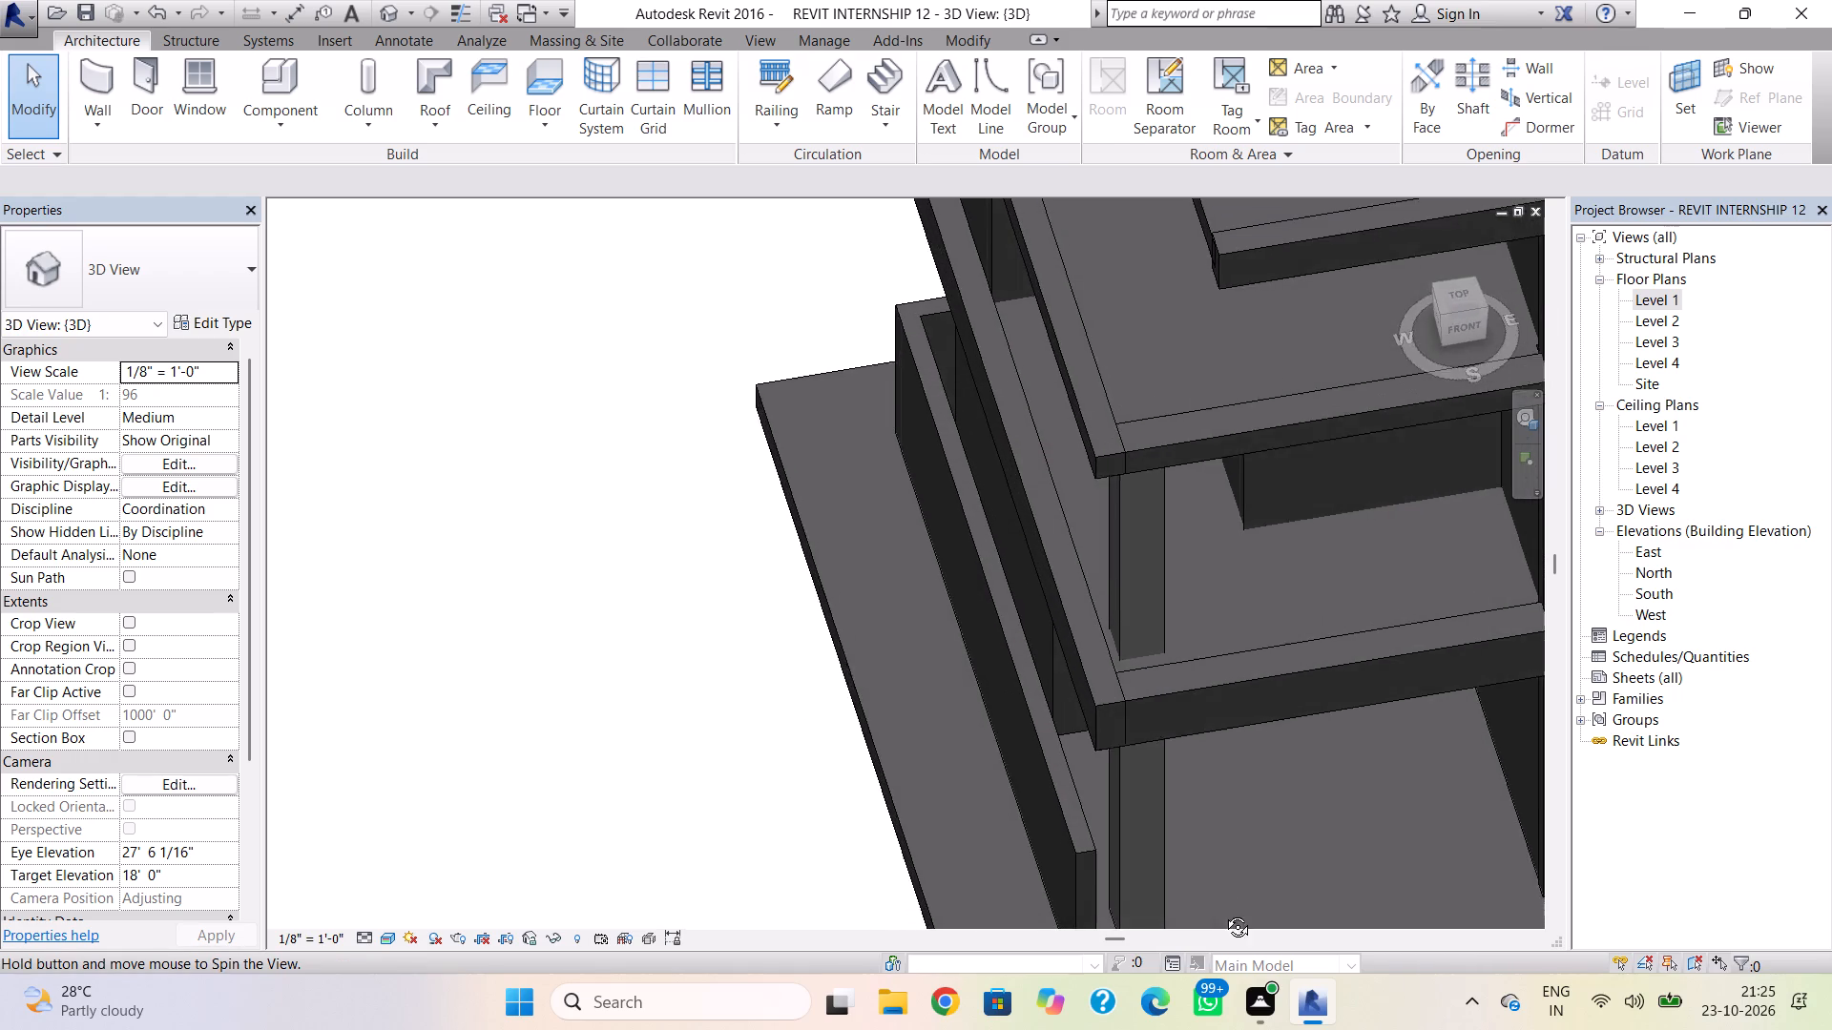
pyautogui.keyDown('shift'); pyautogui.moveTo(1223, 913); pyautogui.dragTo(1169, 750, button='right'); pyautogui.keyUp('shift')
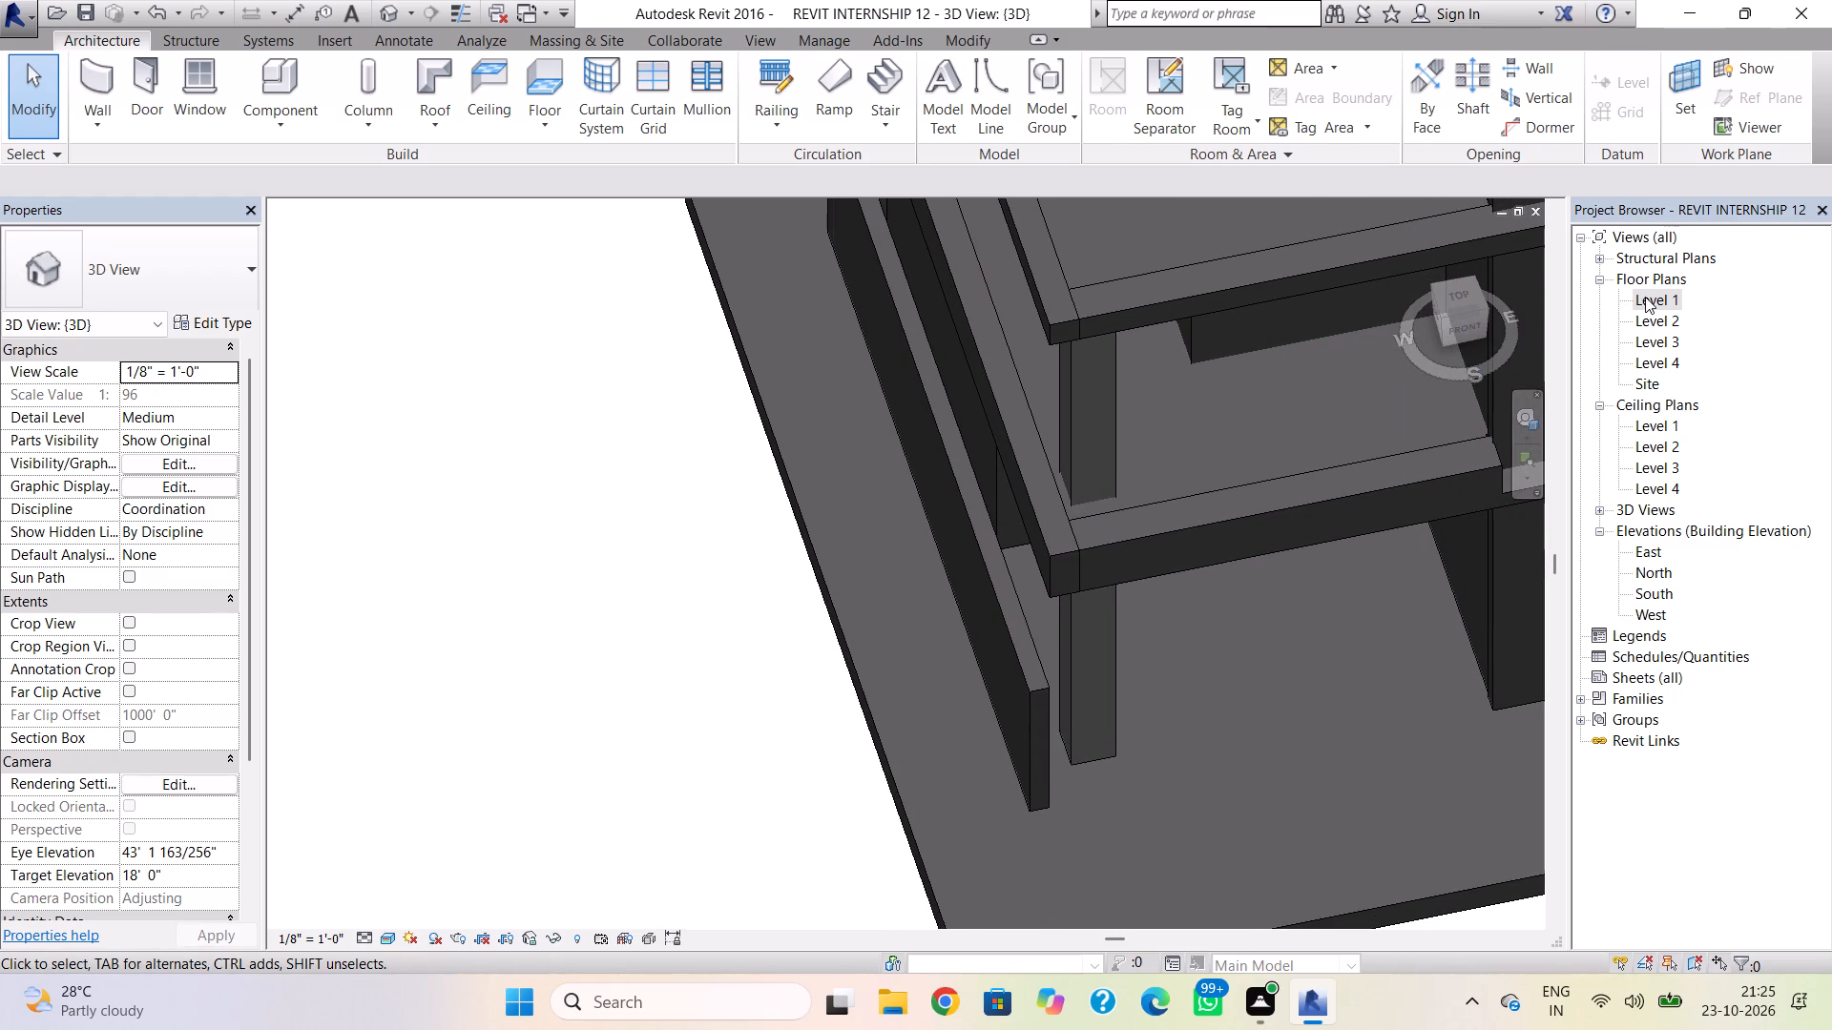
# Place an 18" x 18" architectural Rectangular Column on Level 1 beneath the recessed wall's left corner, in line with the existing column.
pyautogui.doubleClick(1645, 297)
pyautogui.scroll(-4, 1094, 506)
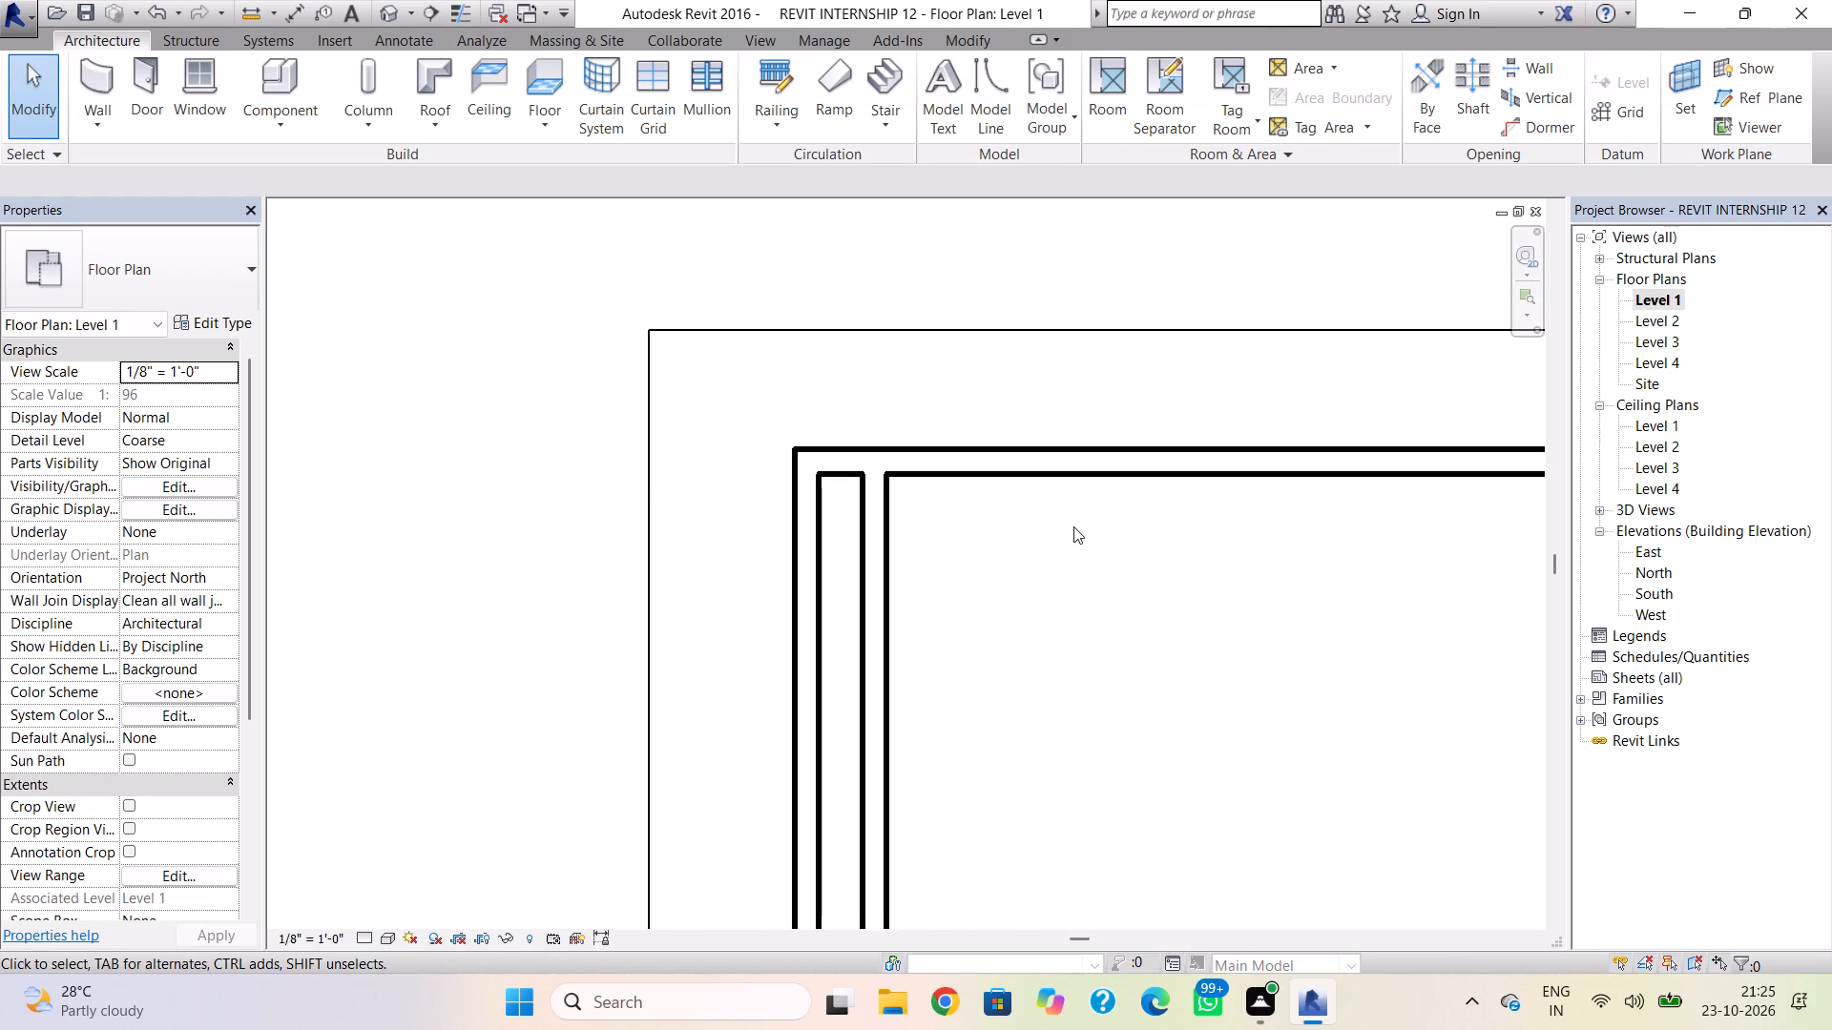
pyautogui.moveTo(1073, 526); pyautogui.dragTo(1071, 301, button='middle')
pyautogui.scroll(-2, 1045, 392)
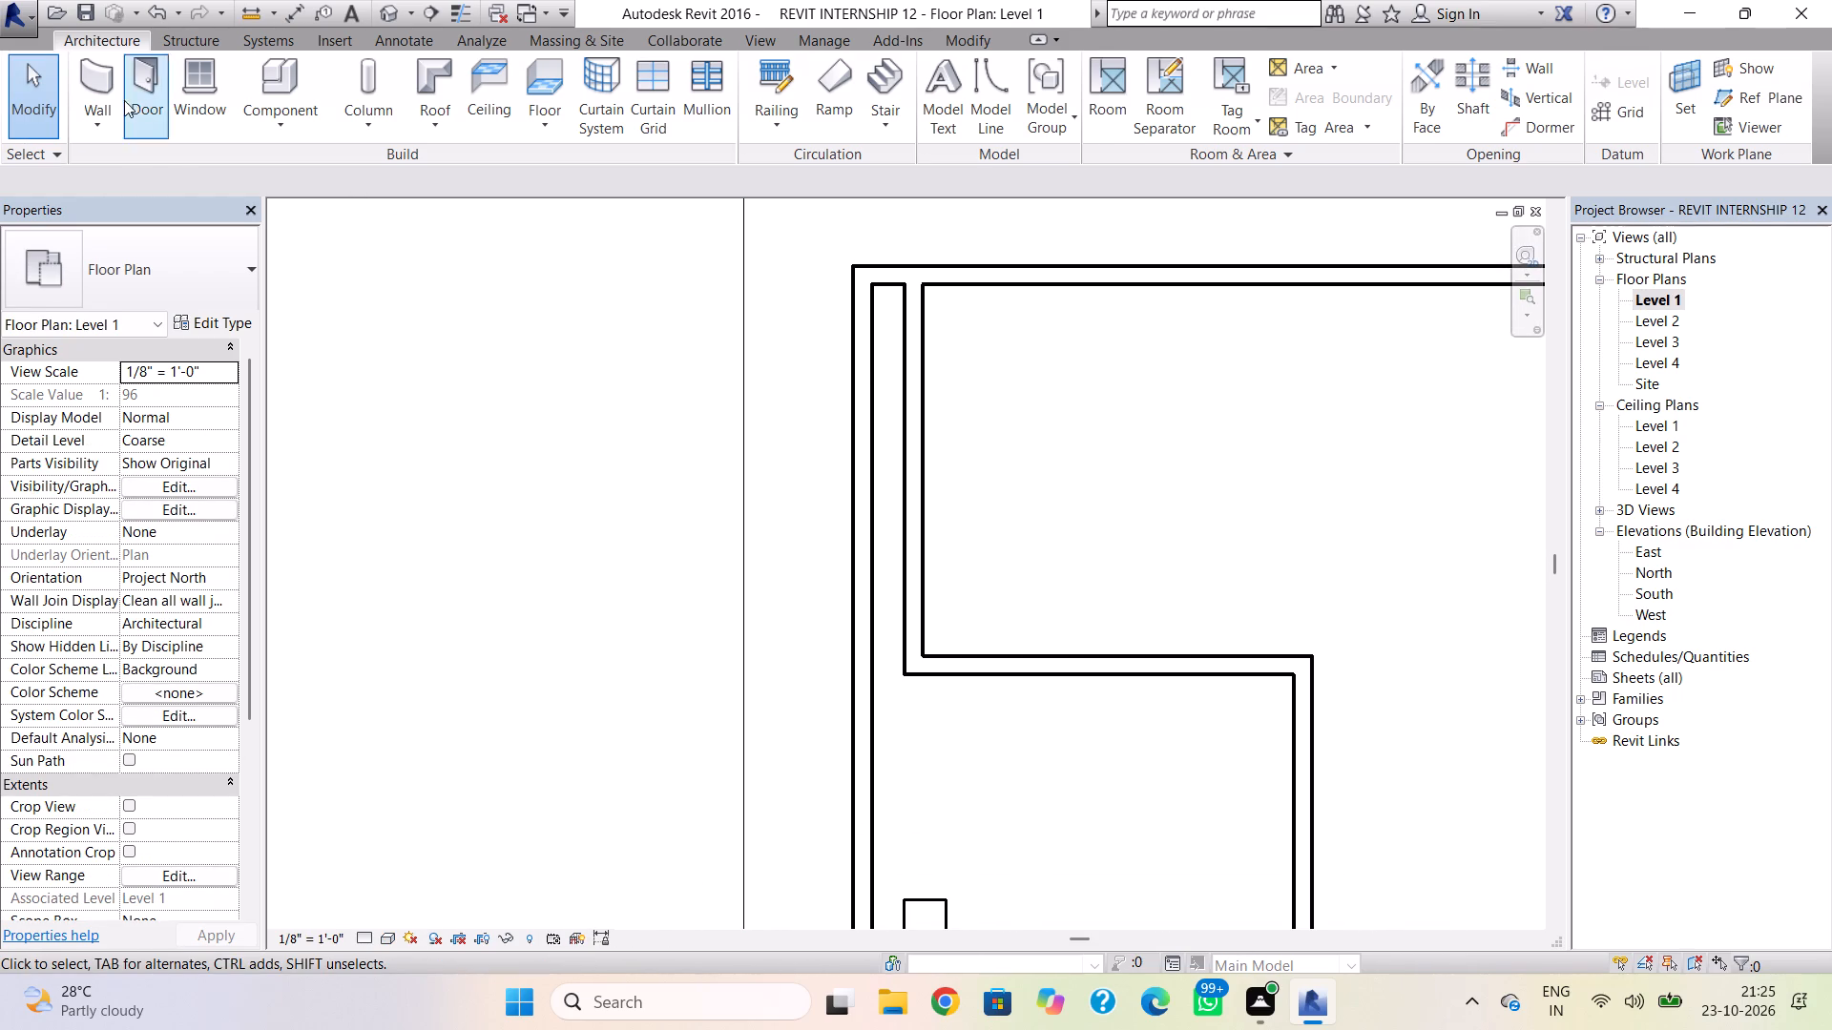
pyautogui.click(371, 128)
pyautogui.click(413, 220)
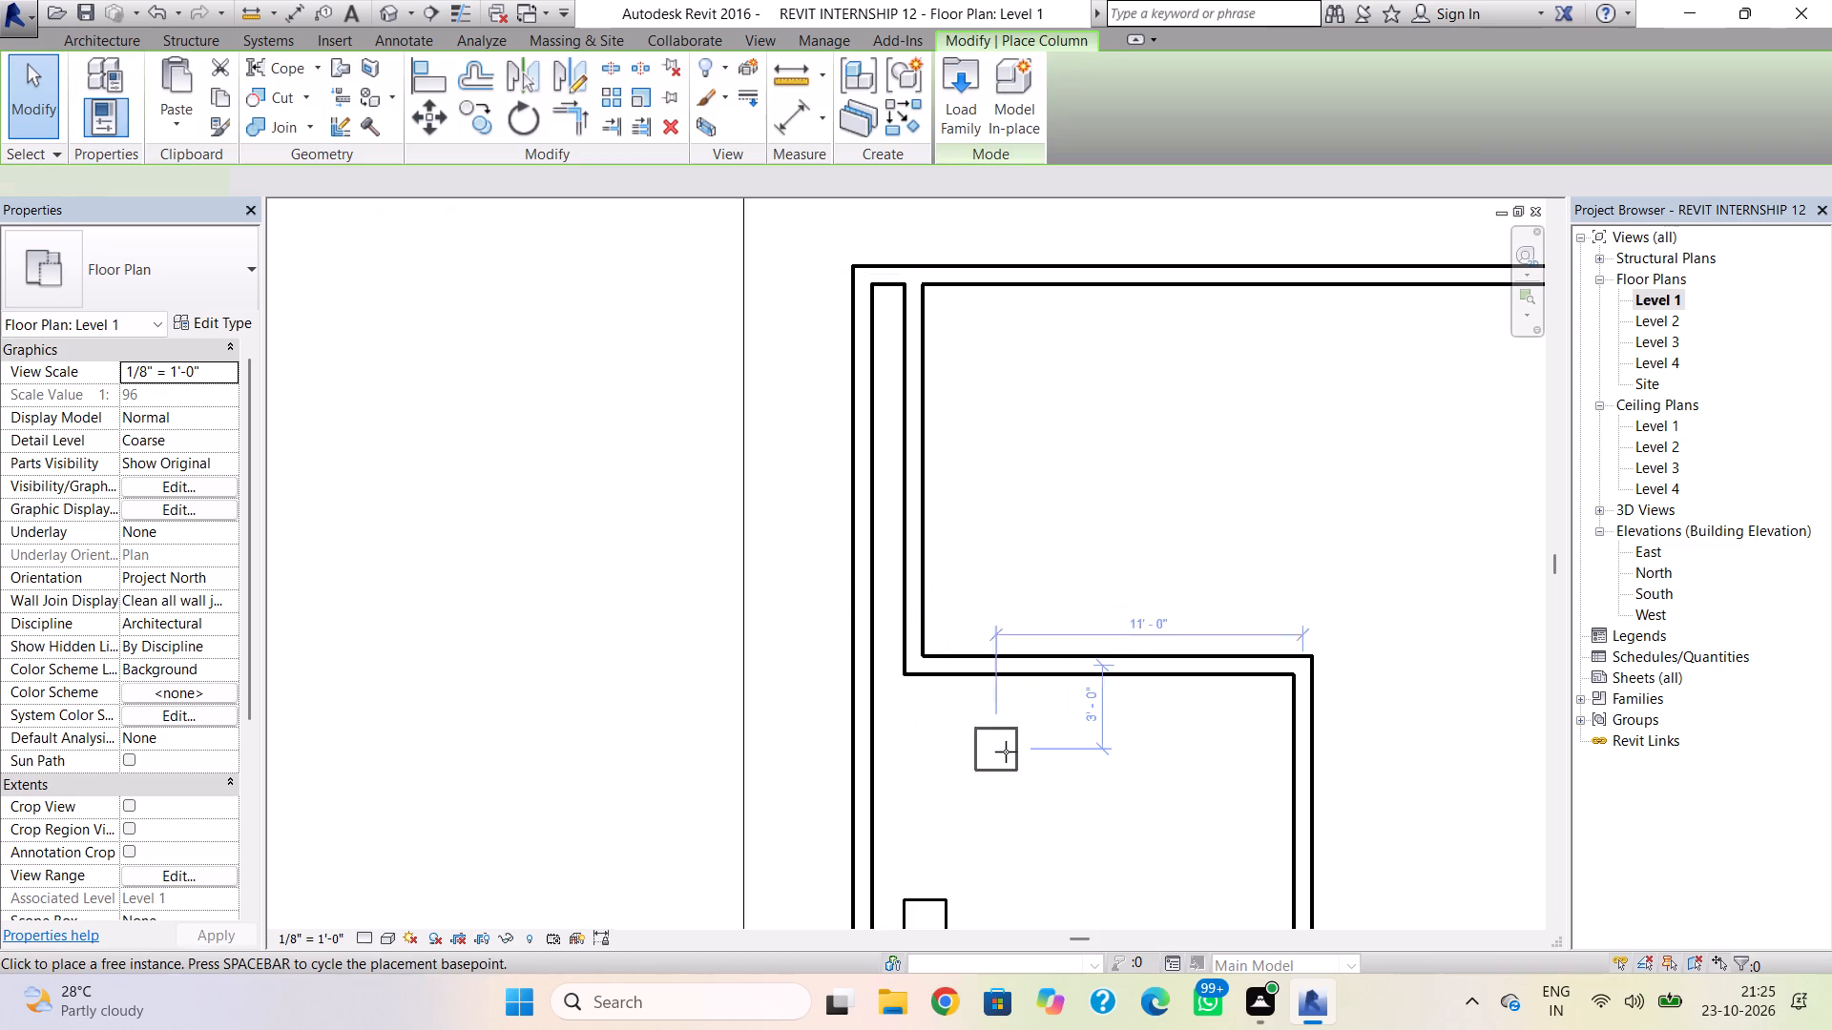
pyautogui.click(926, 702)
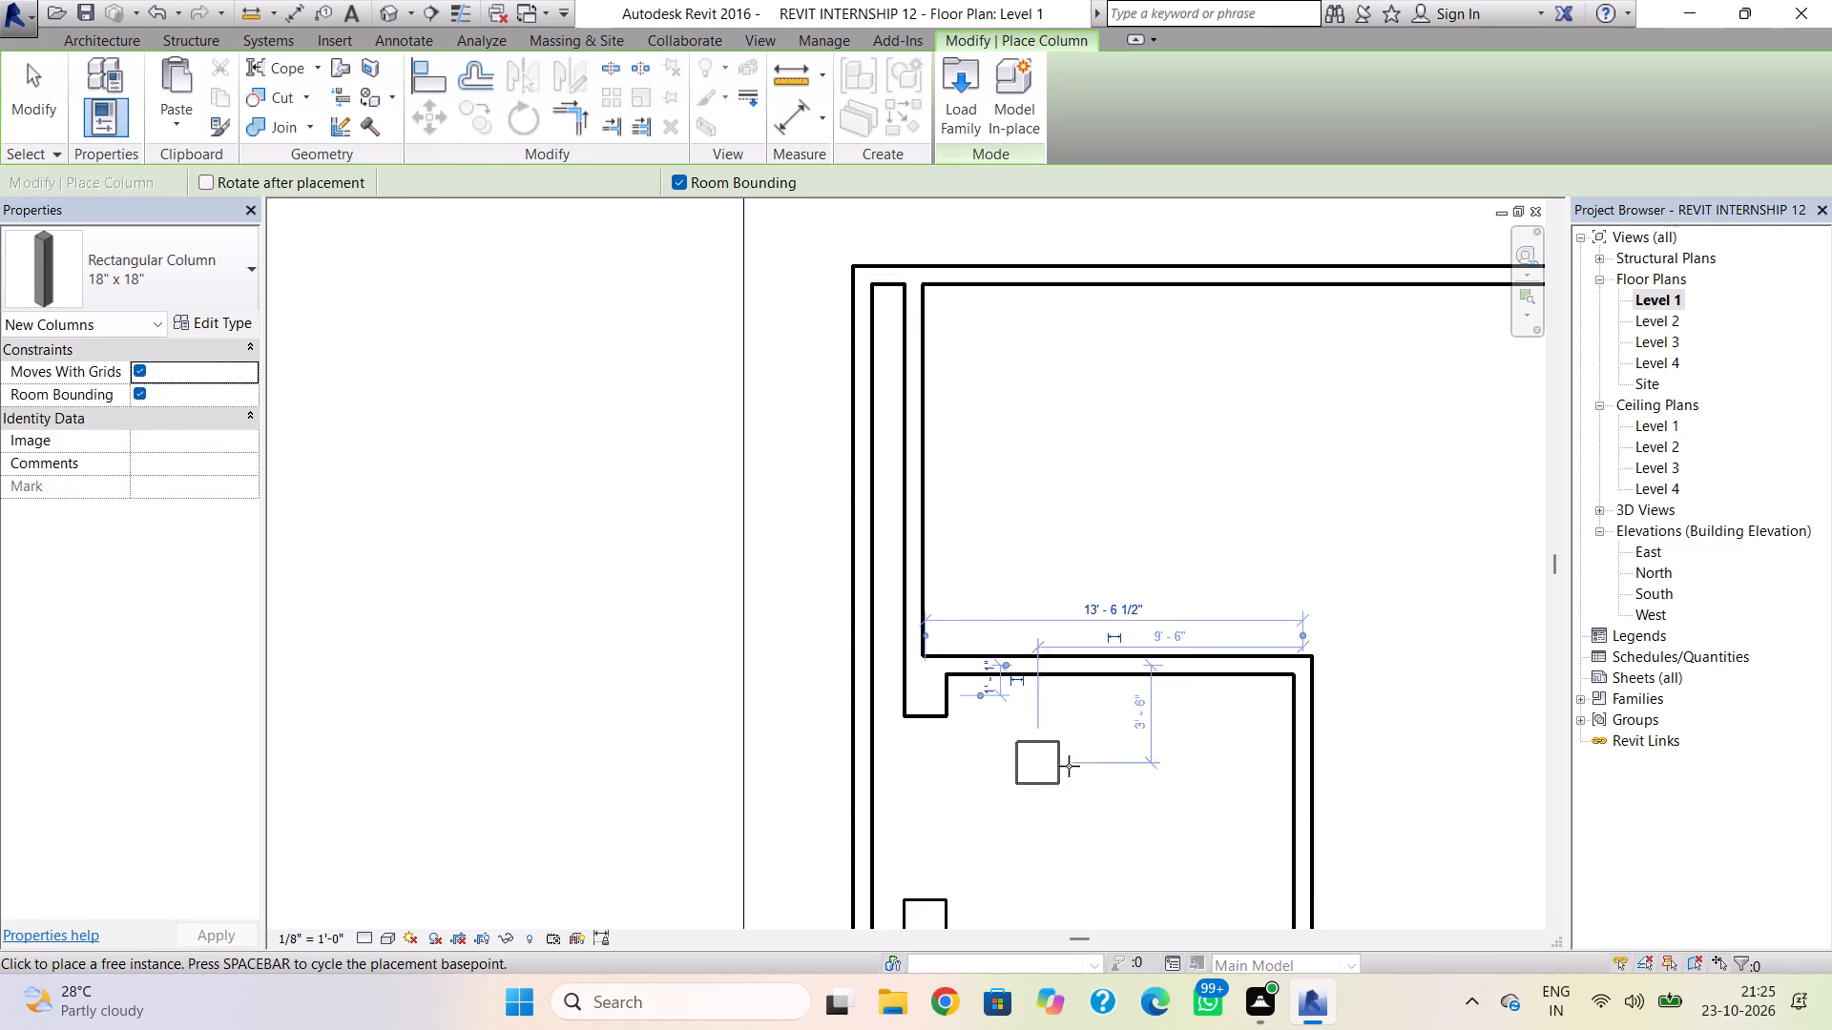
pyautogui.press('Escape')
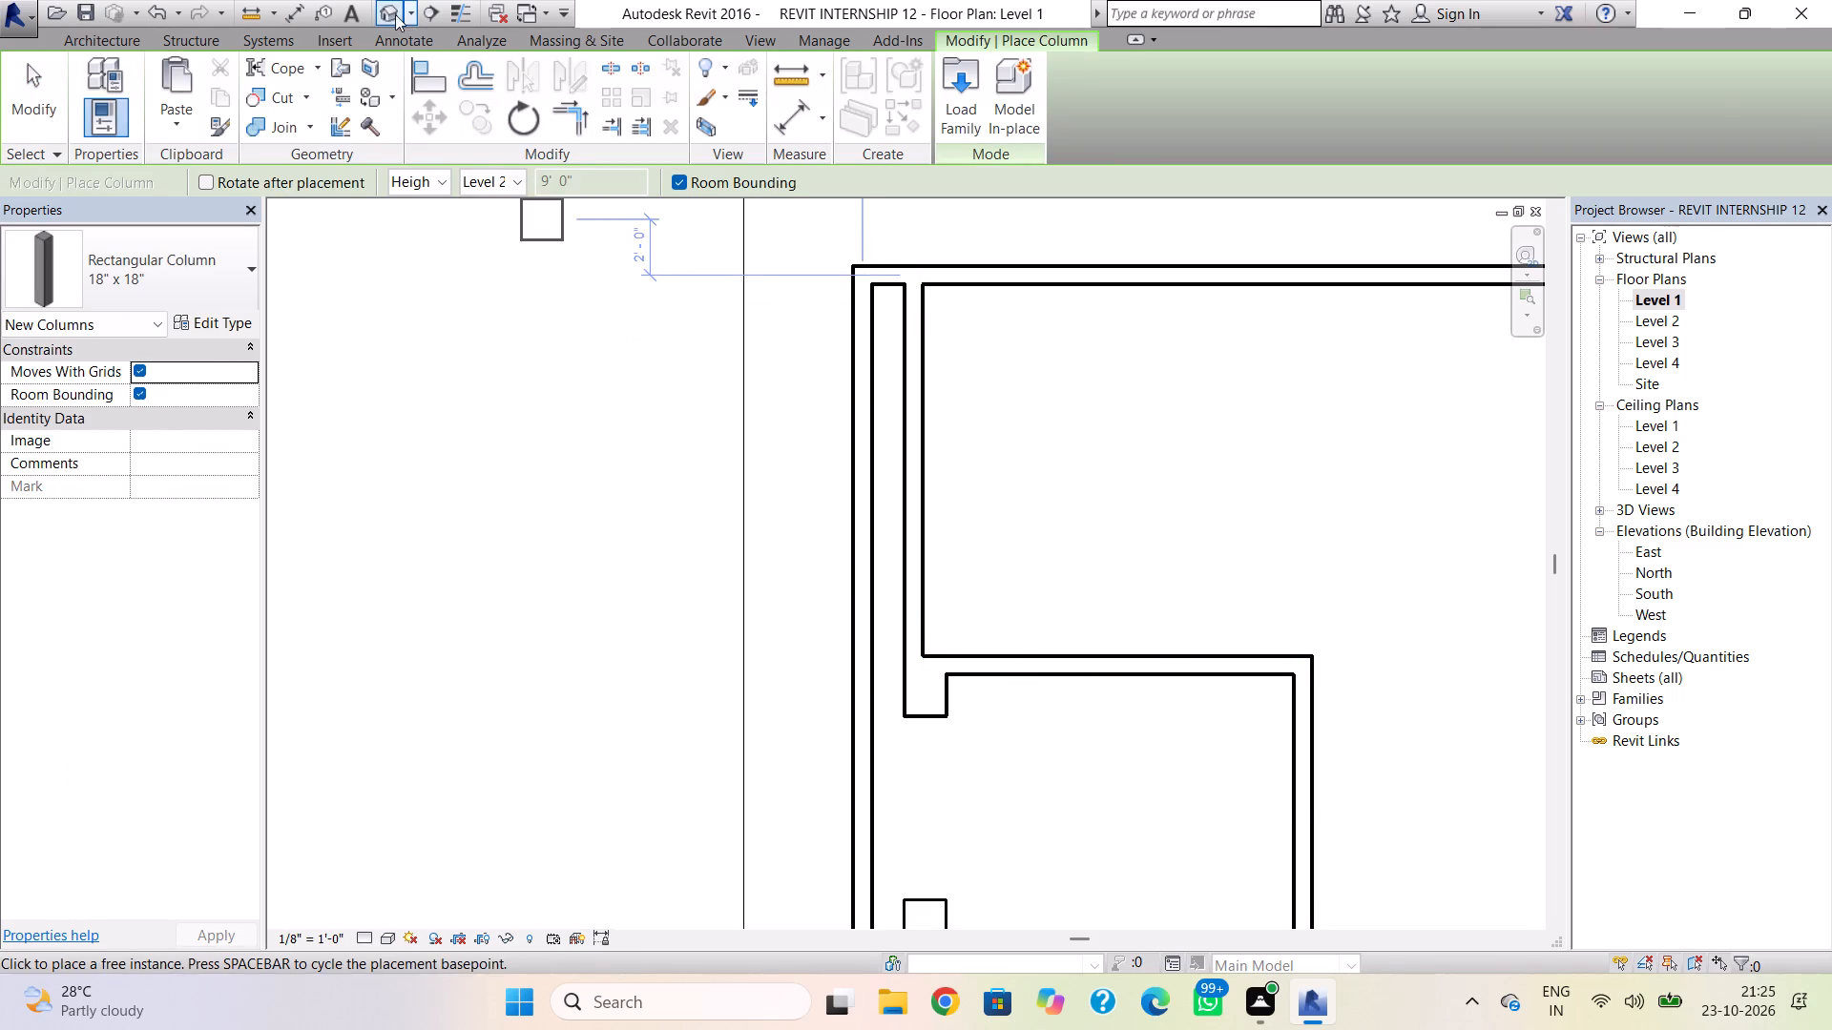
# Open the 3D view and examine the new column behind the front column under the projecting slab.
pyautogui.click(388, 10)
pyautogui.keyDown('shift'); pyautogui.moveTo(1276, 763); pyautogui.dragTo(1148, 536, button='right'); pyautogui.keyUp('shift')
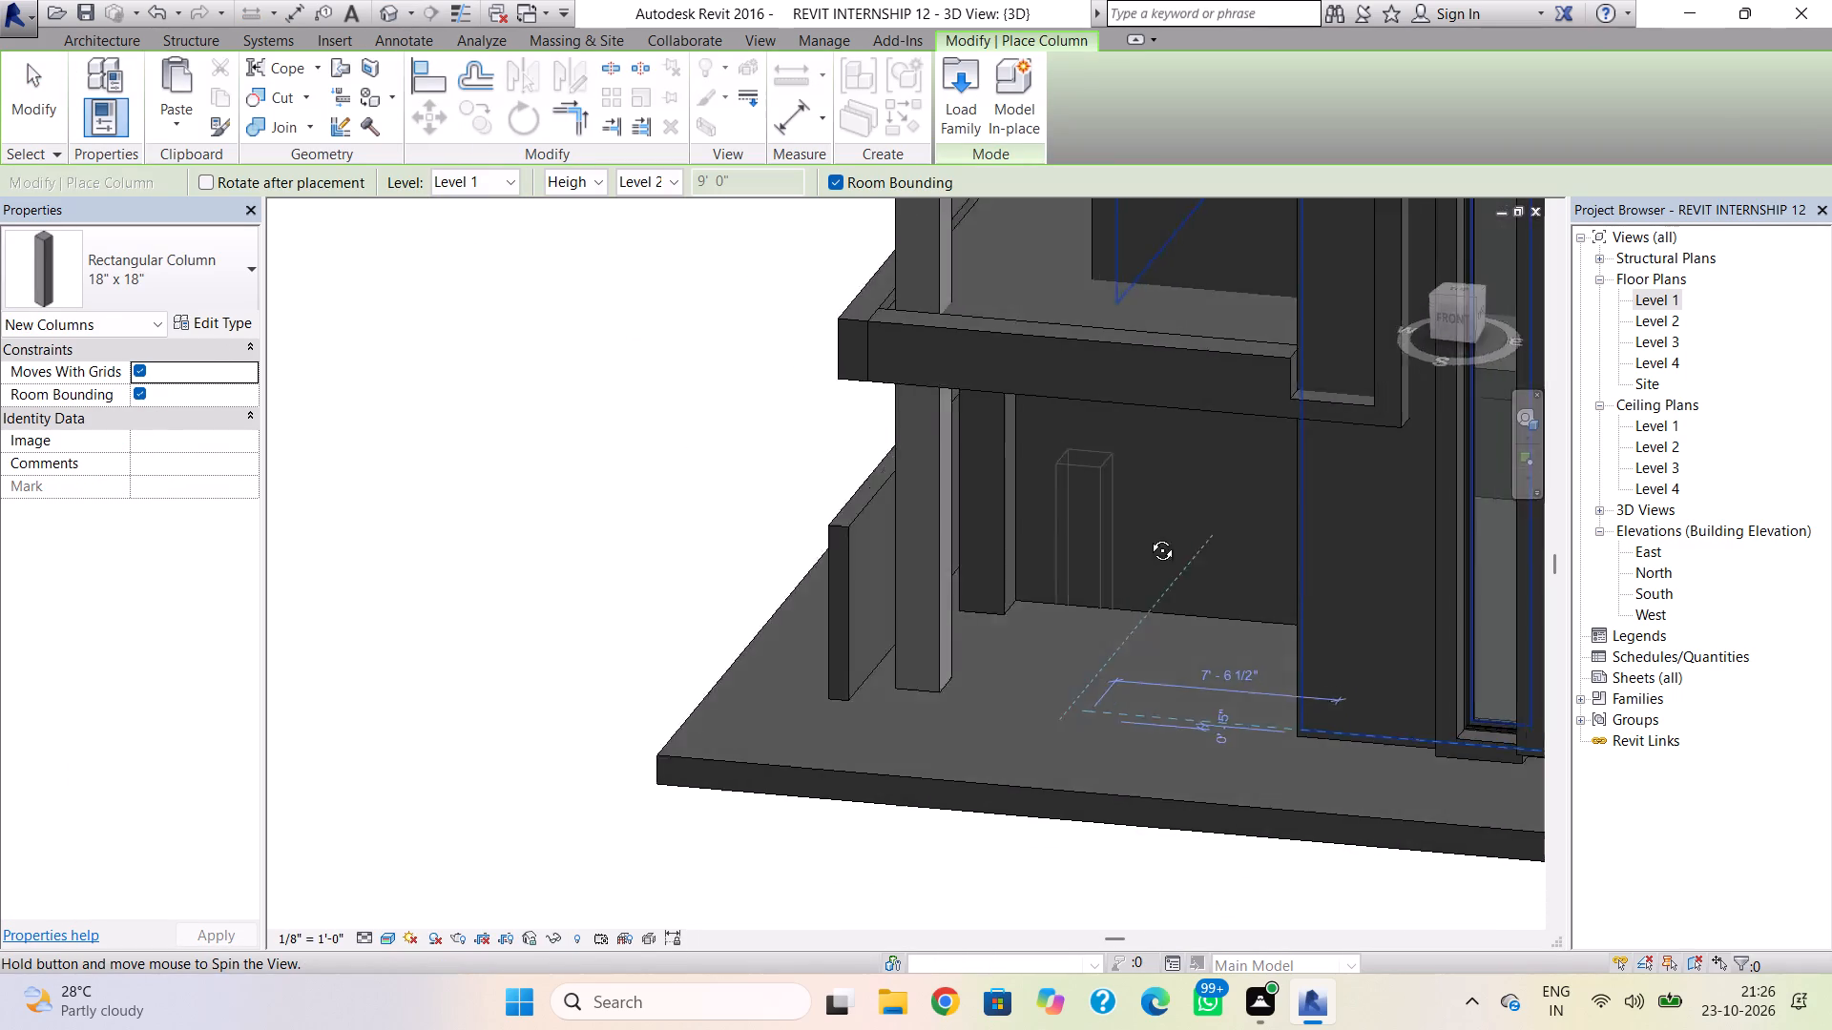
pyautogui.keyDown('shift'); pyautogui.moveTo(1148, 536); pyautogui.dragTo(1200, 606, button='right'); pyautogui.keyUp('shift')
pyautogui.scroll(-3, 1199, 605)
pyautogui.press('Escape')
pyautogui.keyDown('shift'); pyautogui.moveTo(1227, 629); pyautogui.dragTo(1317, 579, button='right'); pyautogui.keyUp('shift')
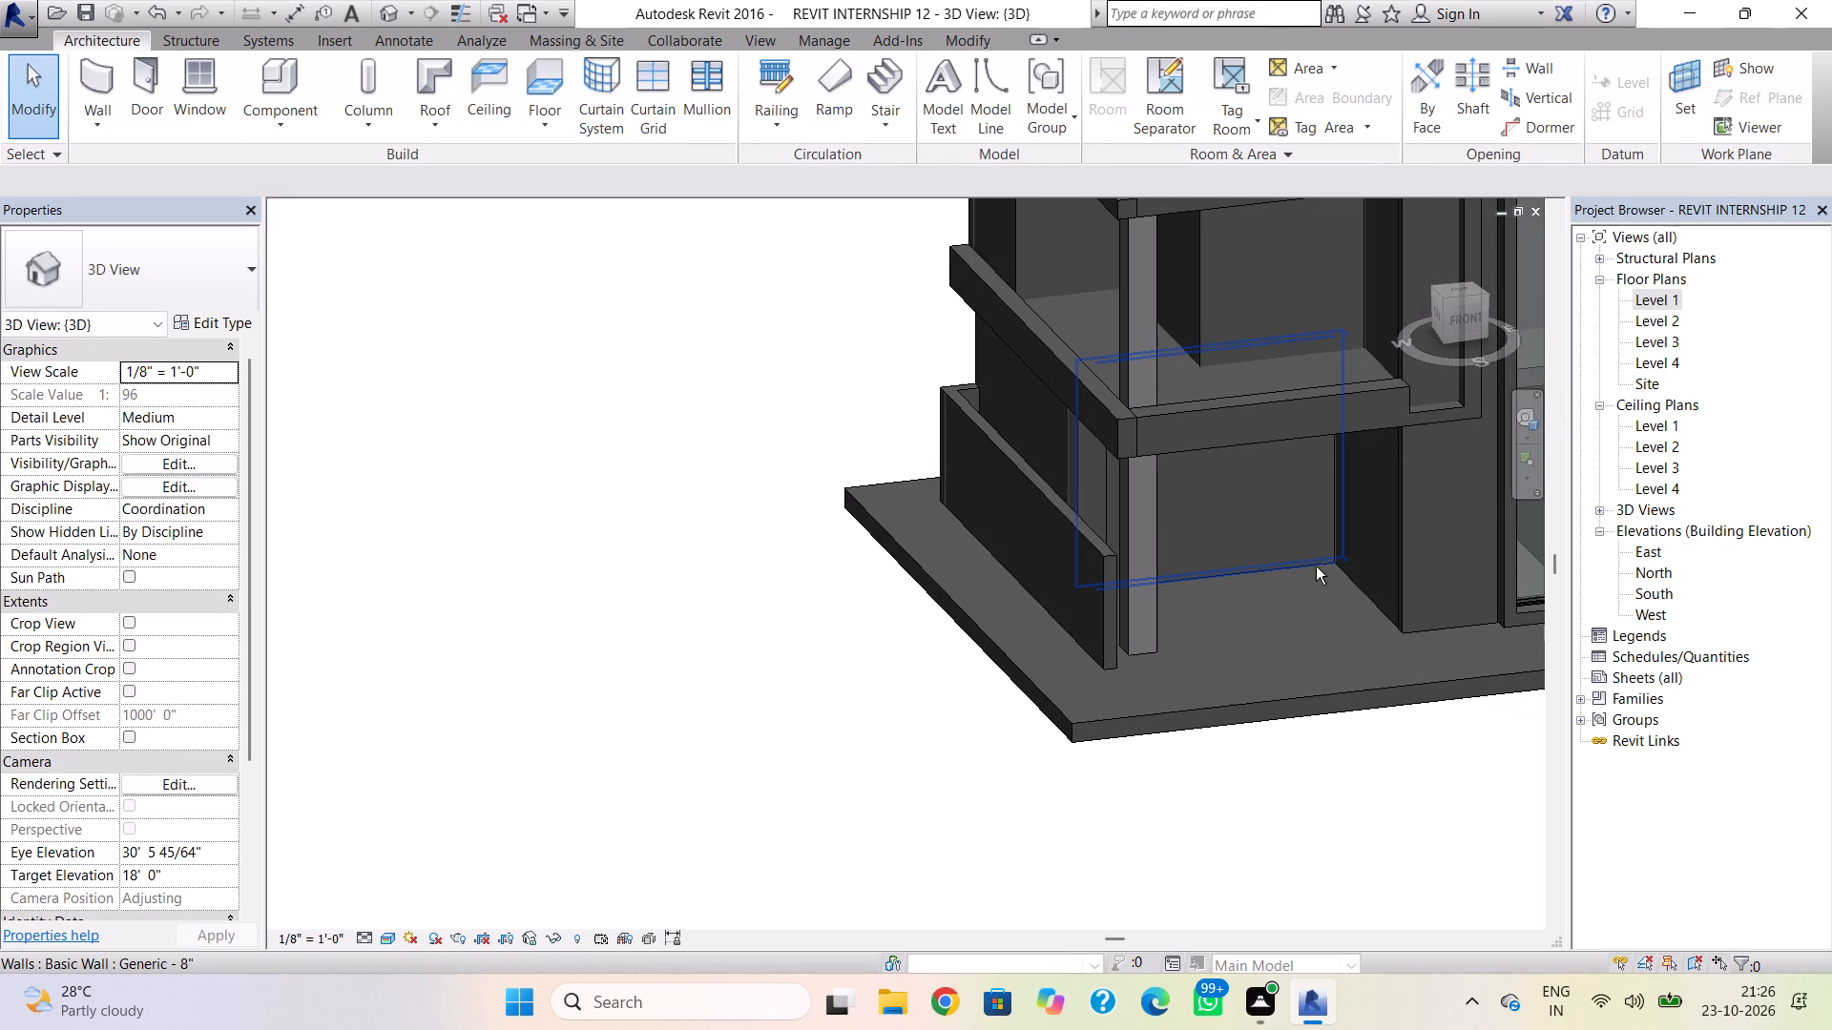
pyautogui.press('Escape')
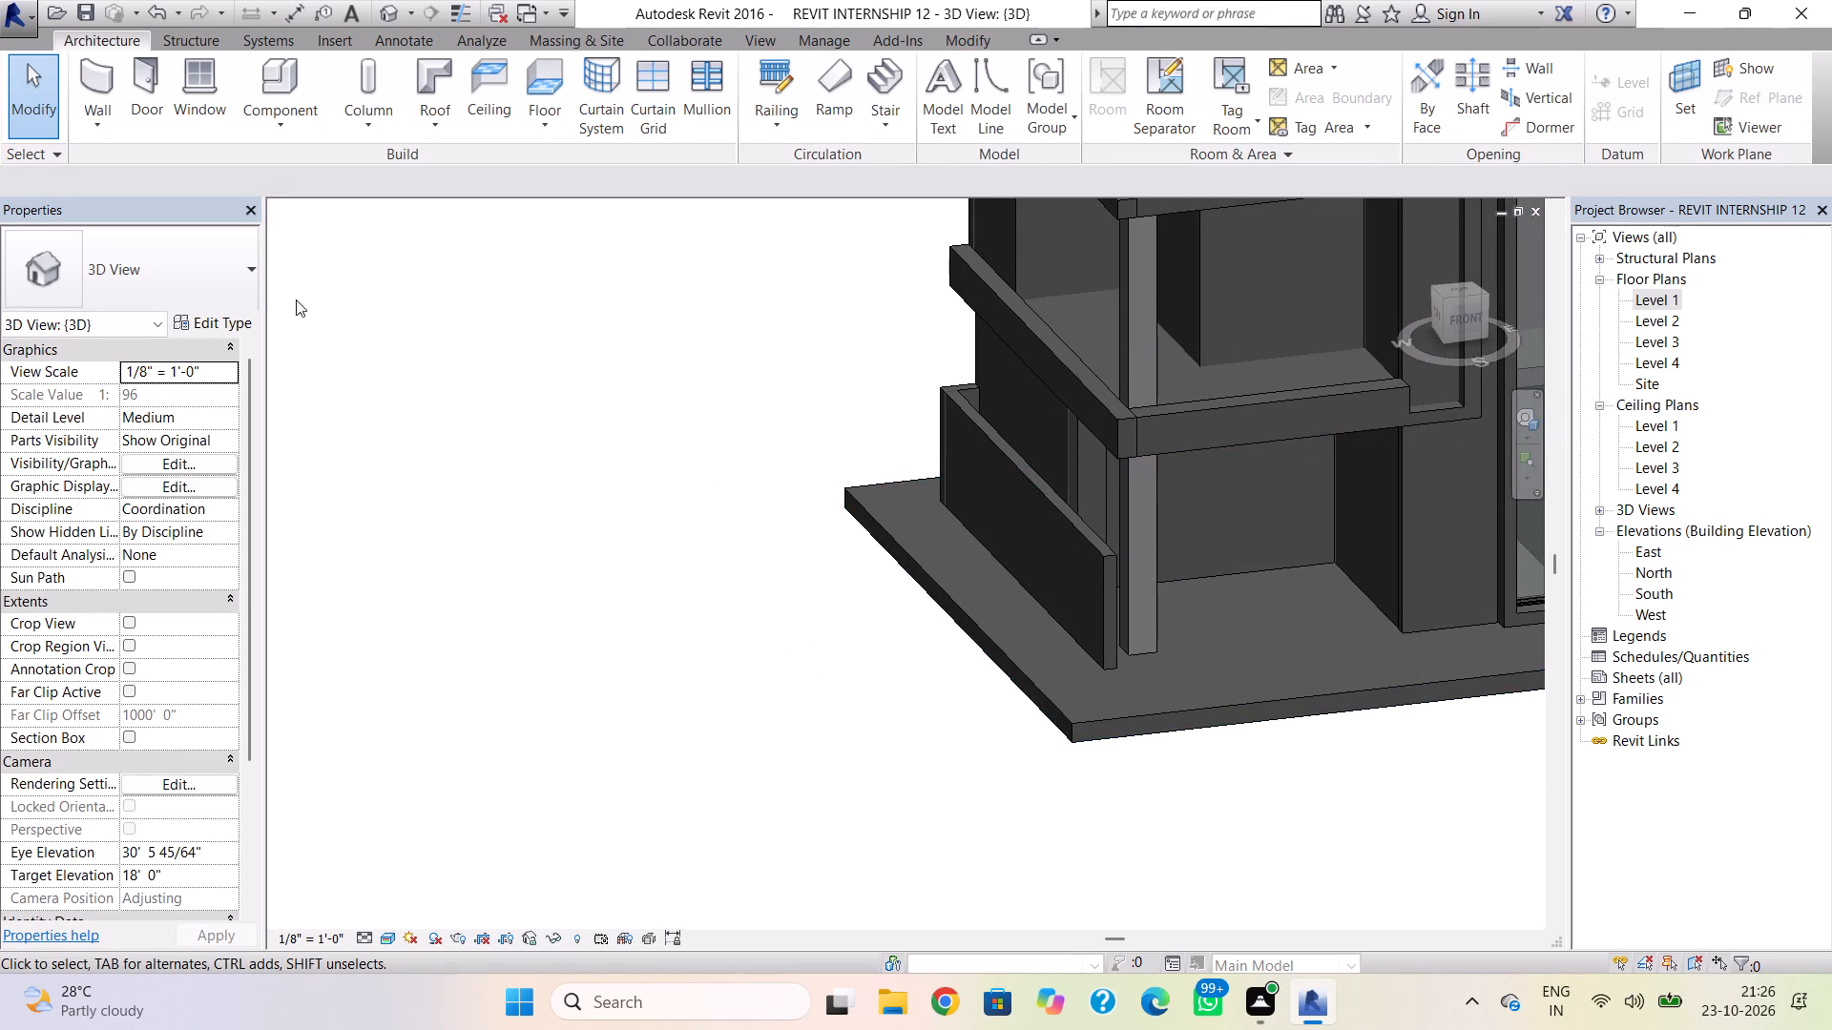
# Place a 24" x 24" architectural Rectangular Column in the Level 1 plan, directly in front of the front column, beside the boundary wall's front end.
pyautogui.click(349, 120)
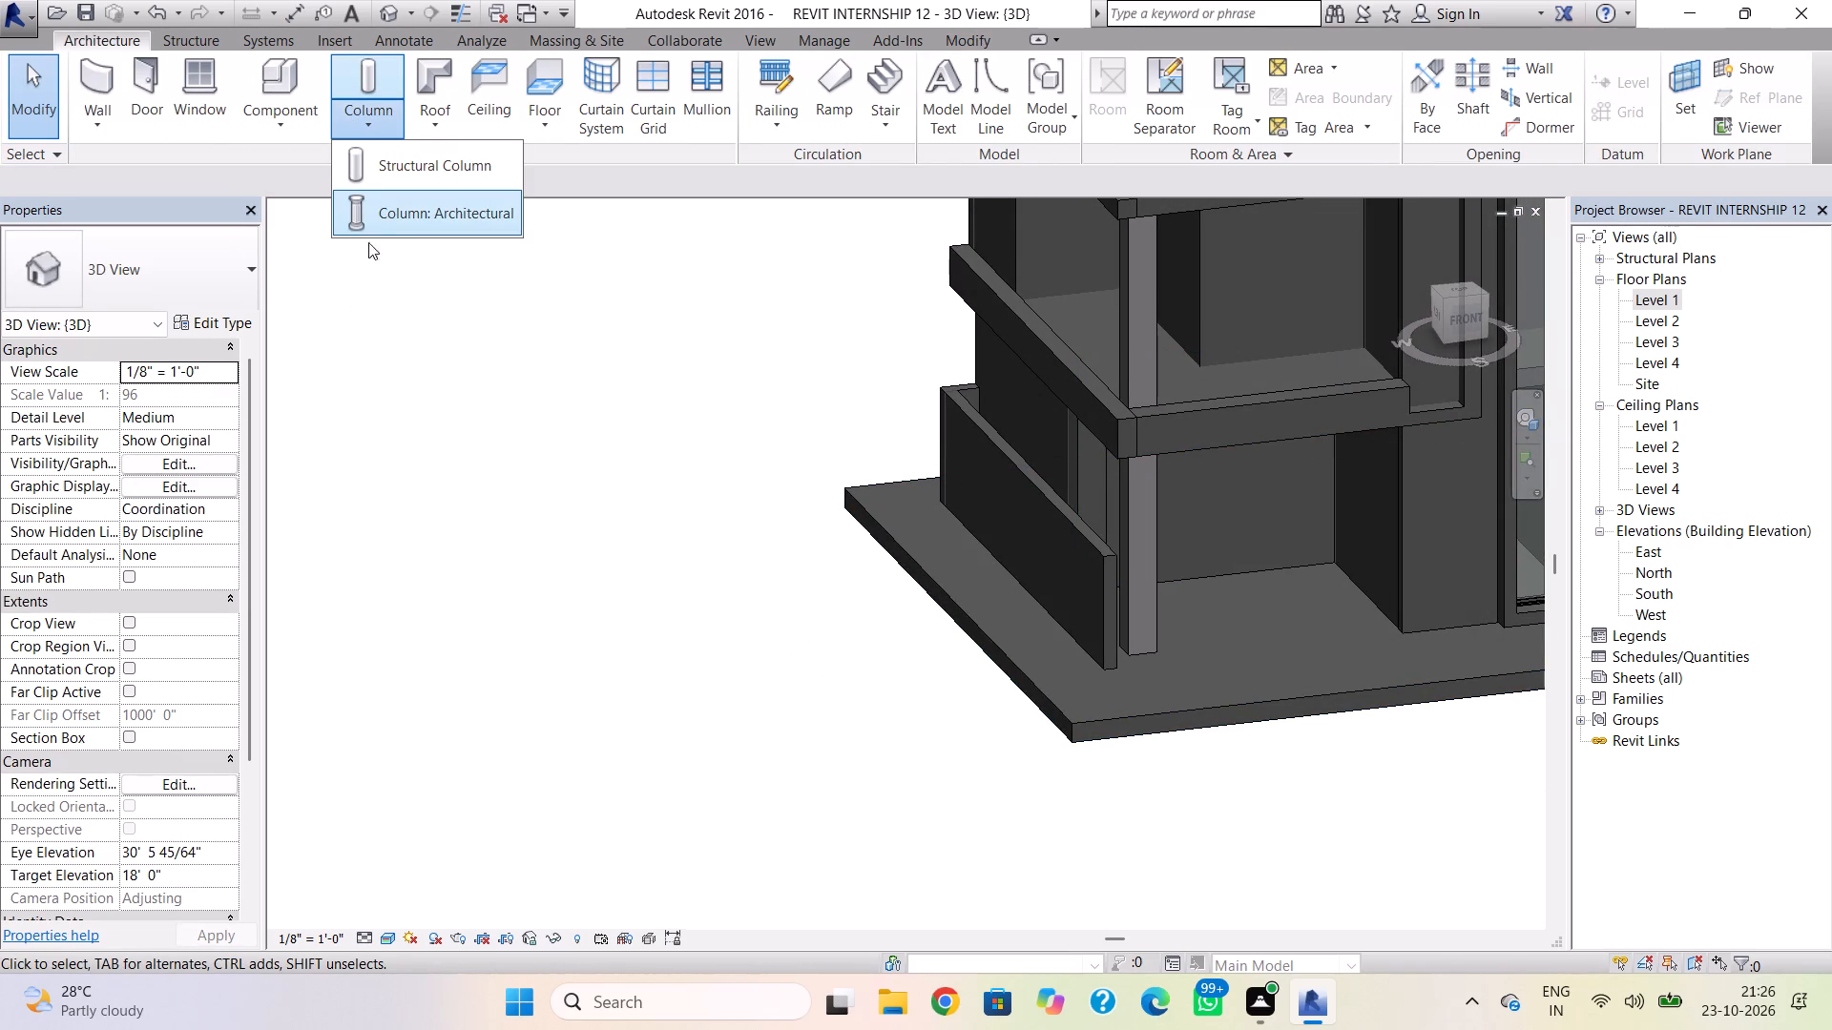
pyautogui.click(377, 213)
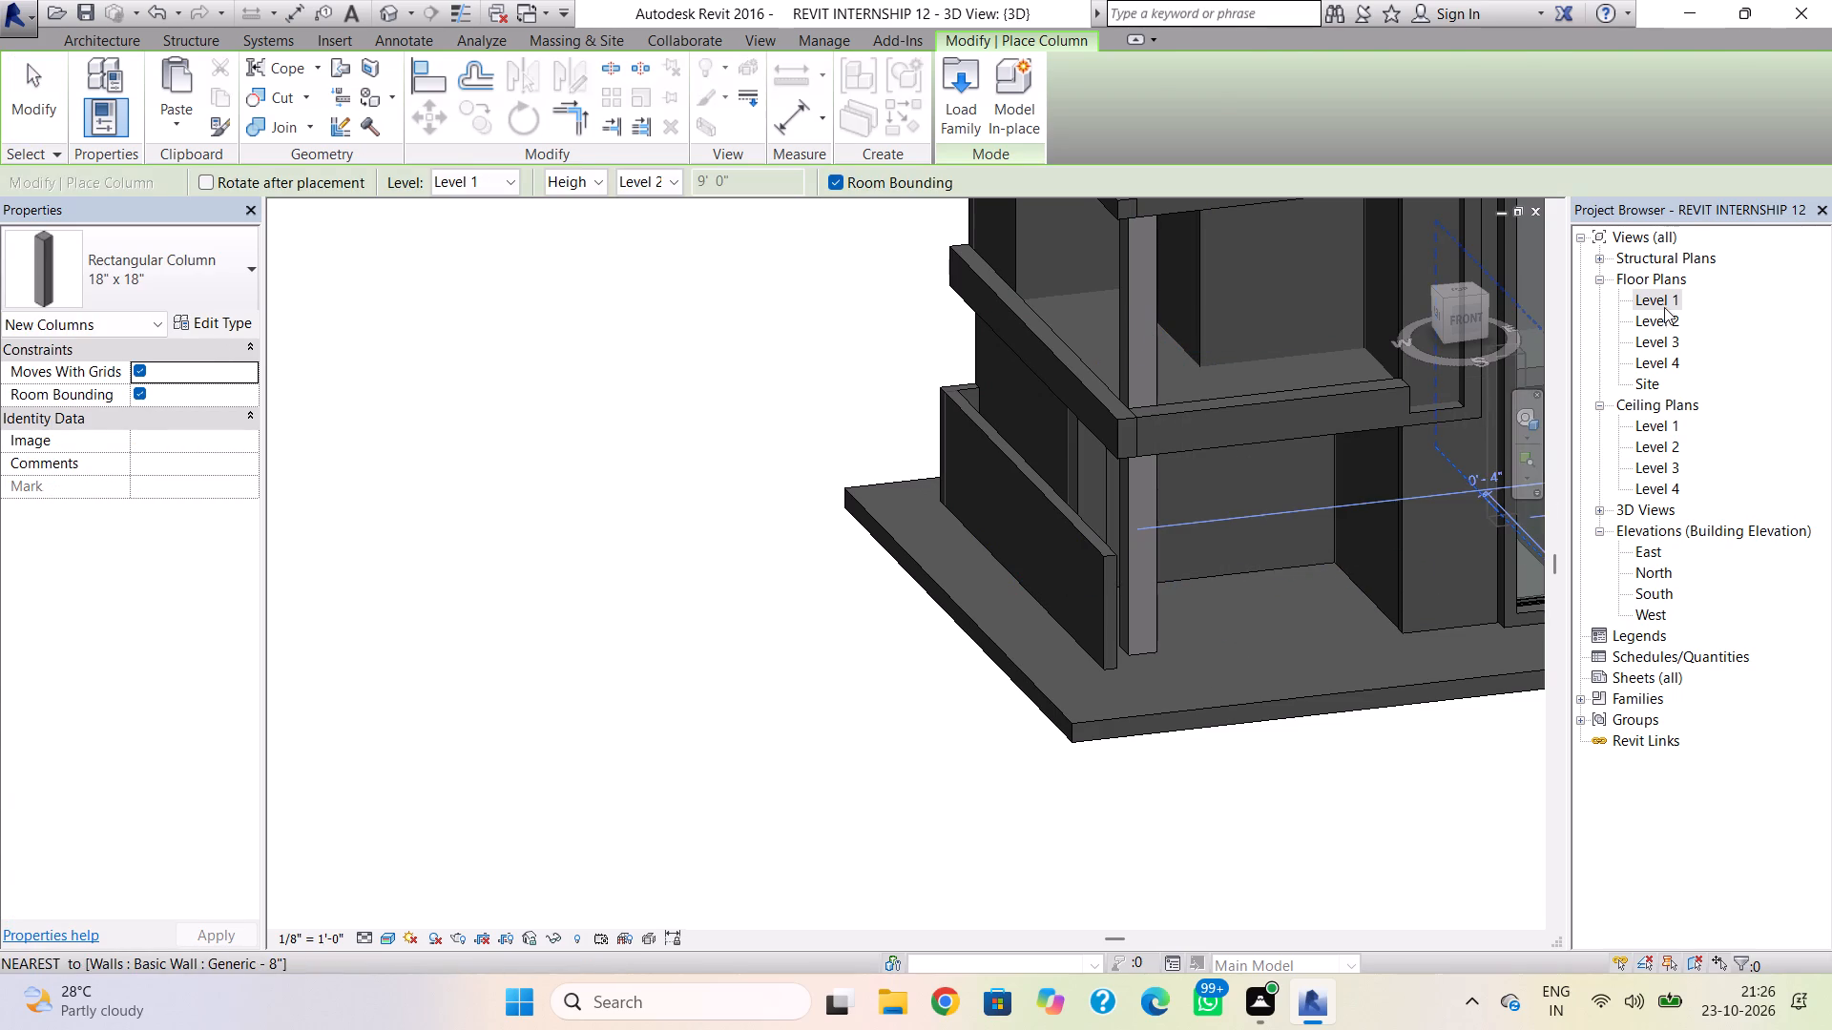
pyautogui.doubleClick(1660, 299)
pyautogui.scroll(-4, 997, 672)
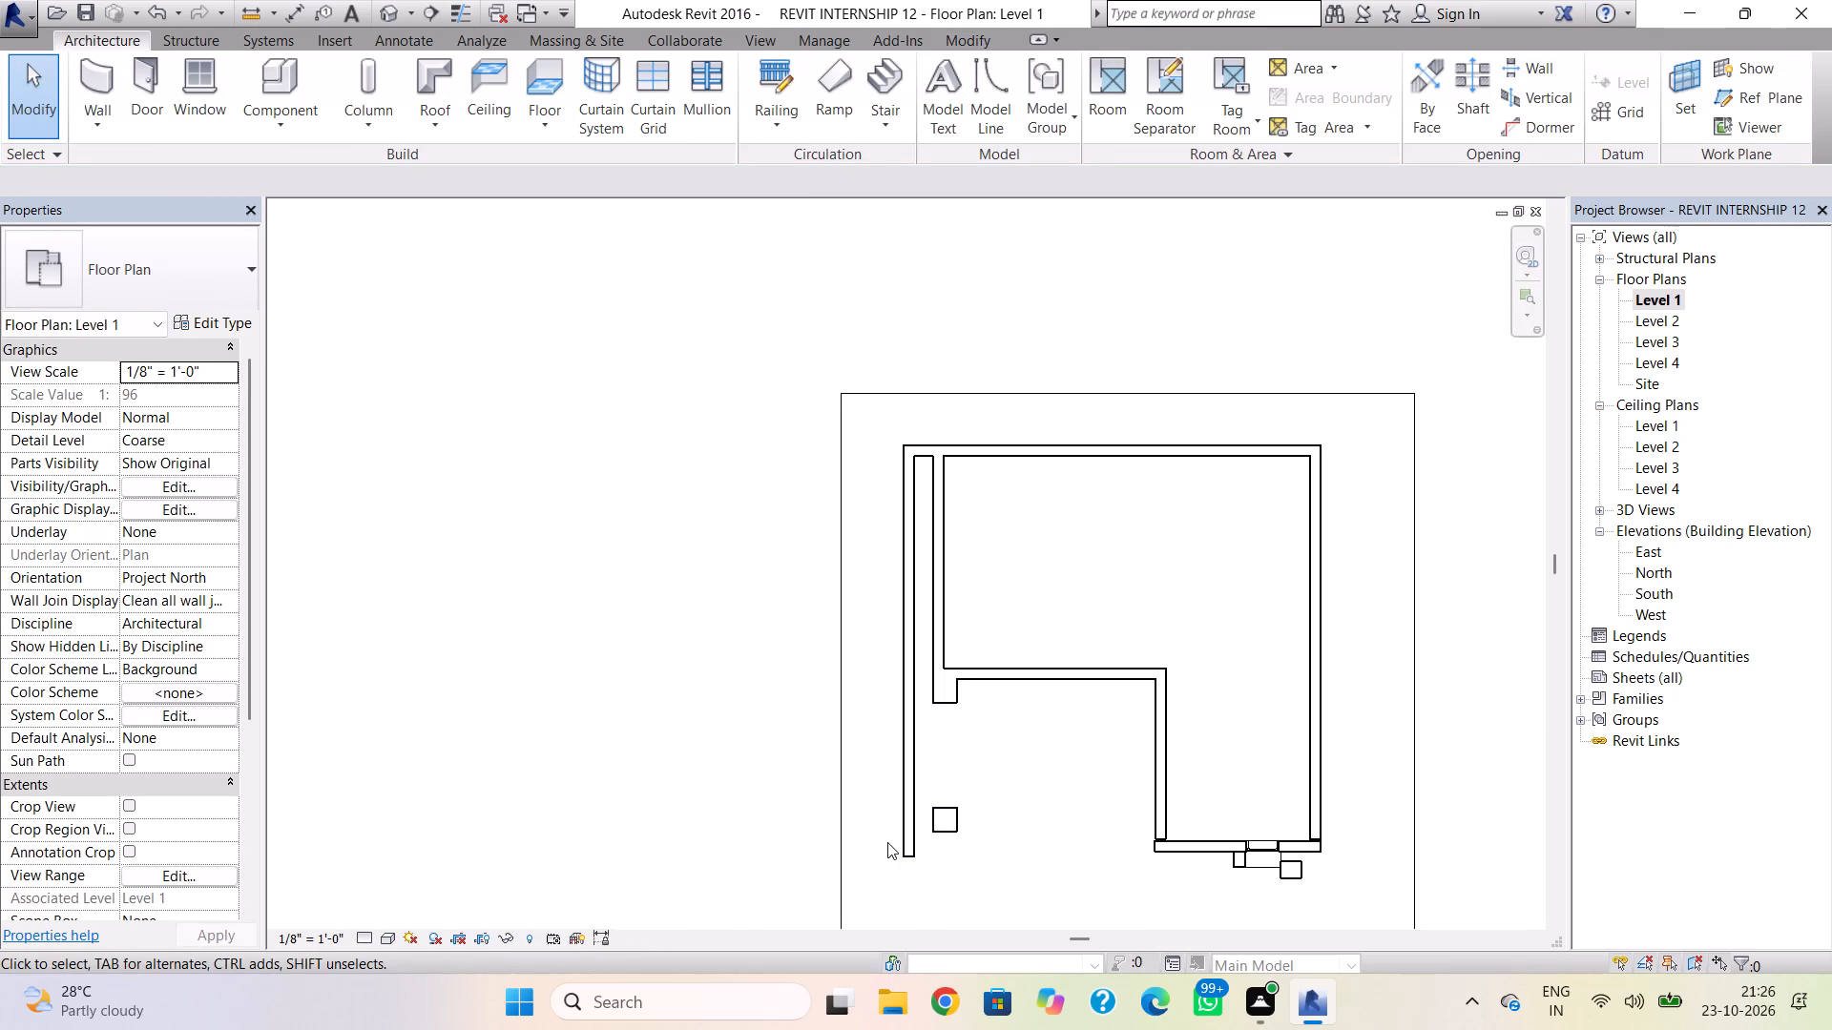
pyautogui.click(370, 129)
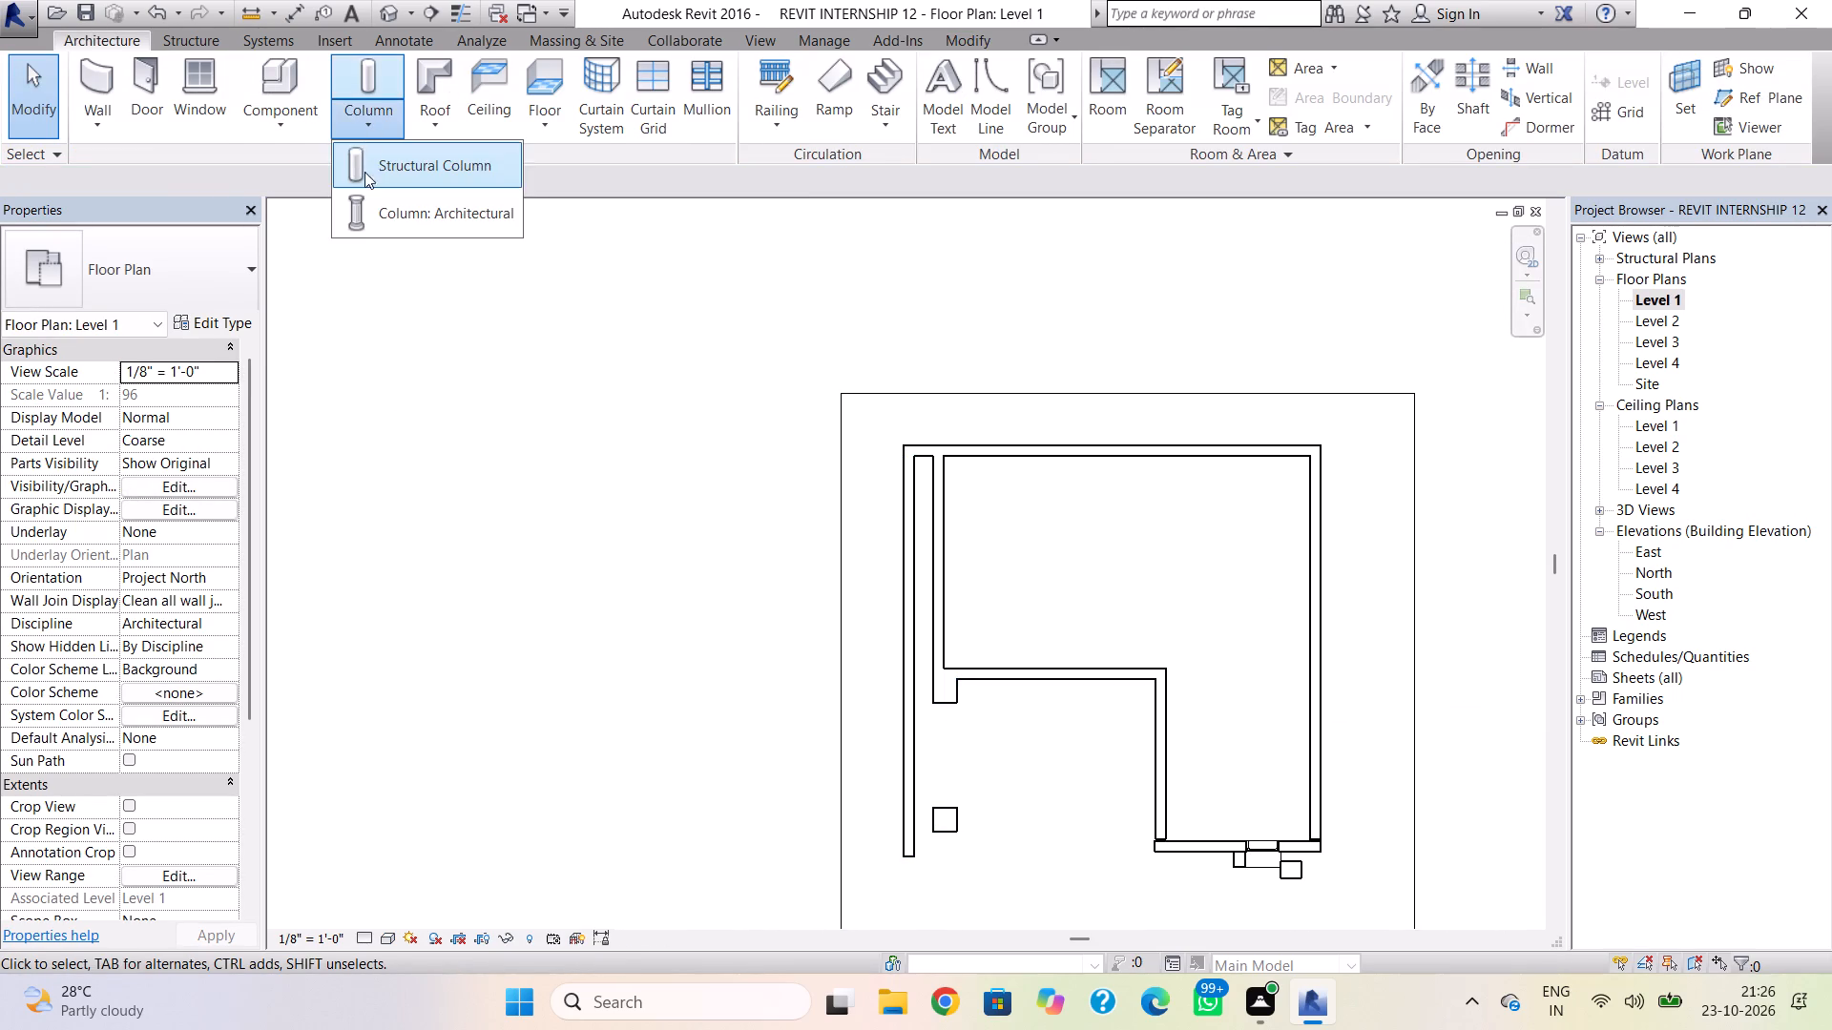
pyautogui.click(365, 199)
pyautogui.click(237, 276)
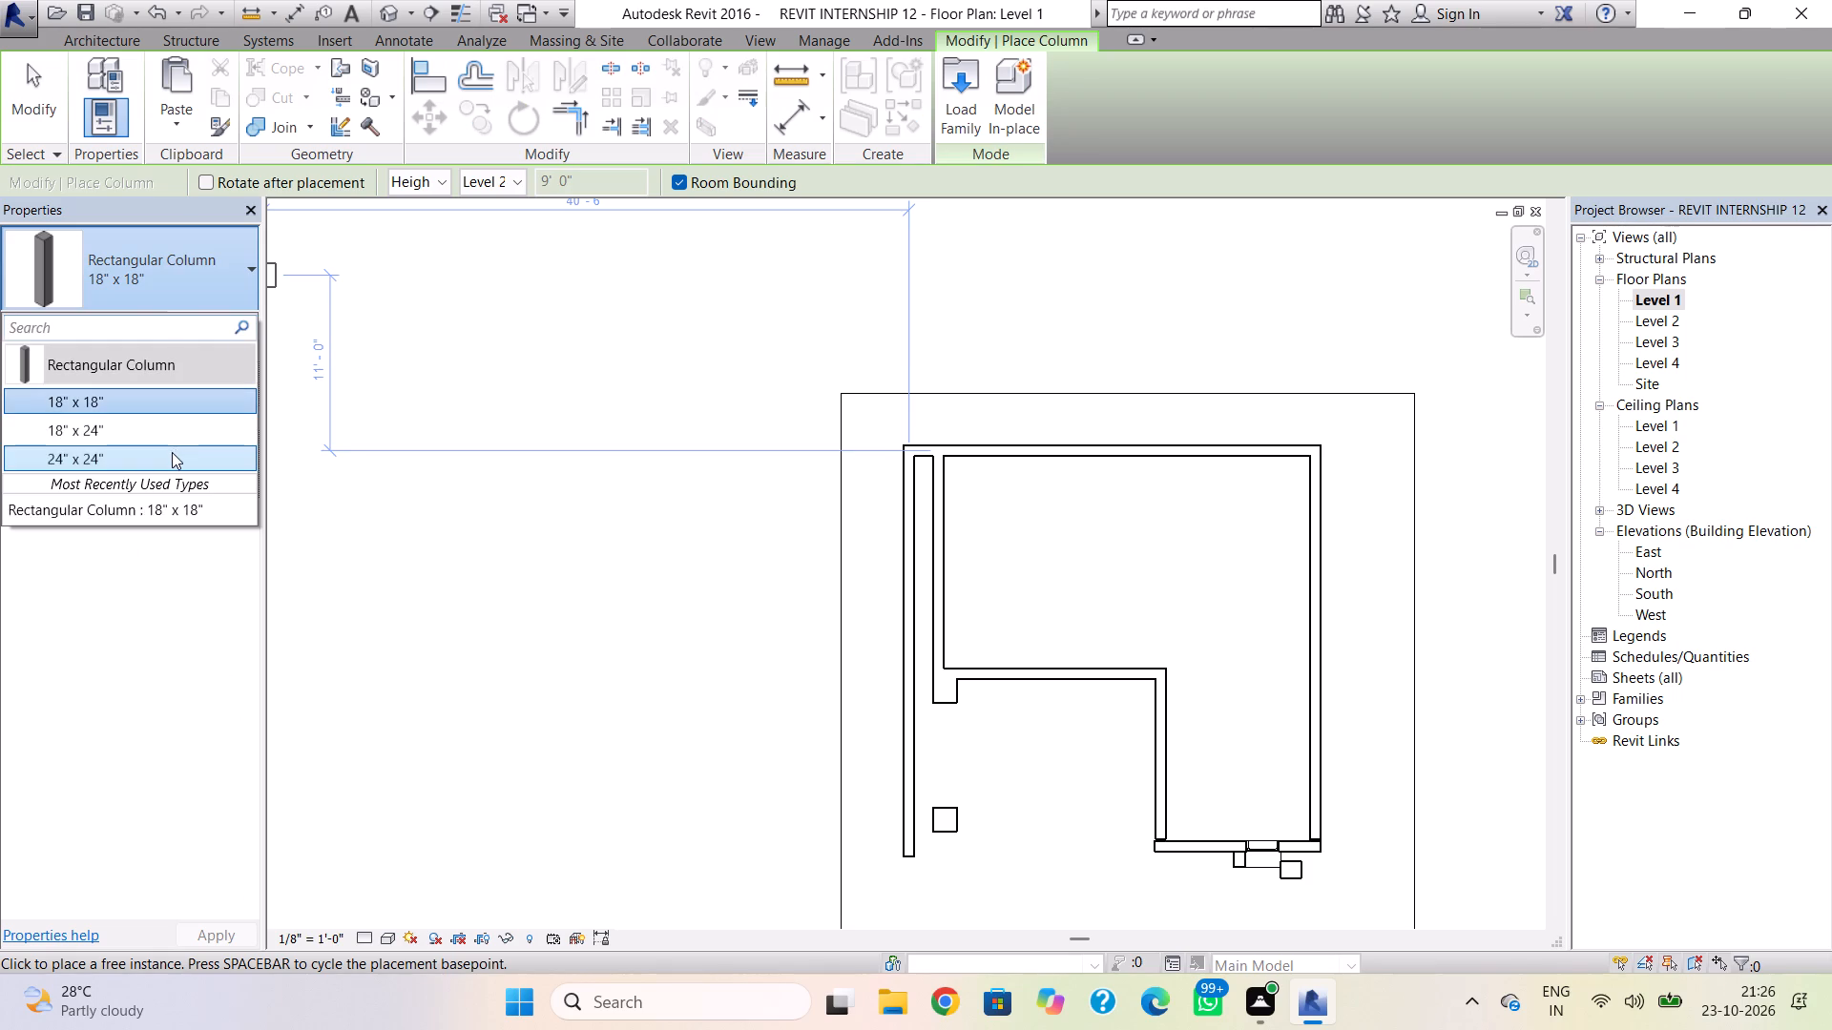
pyautogui.click(172, 452)
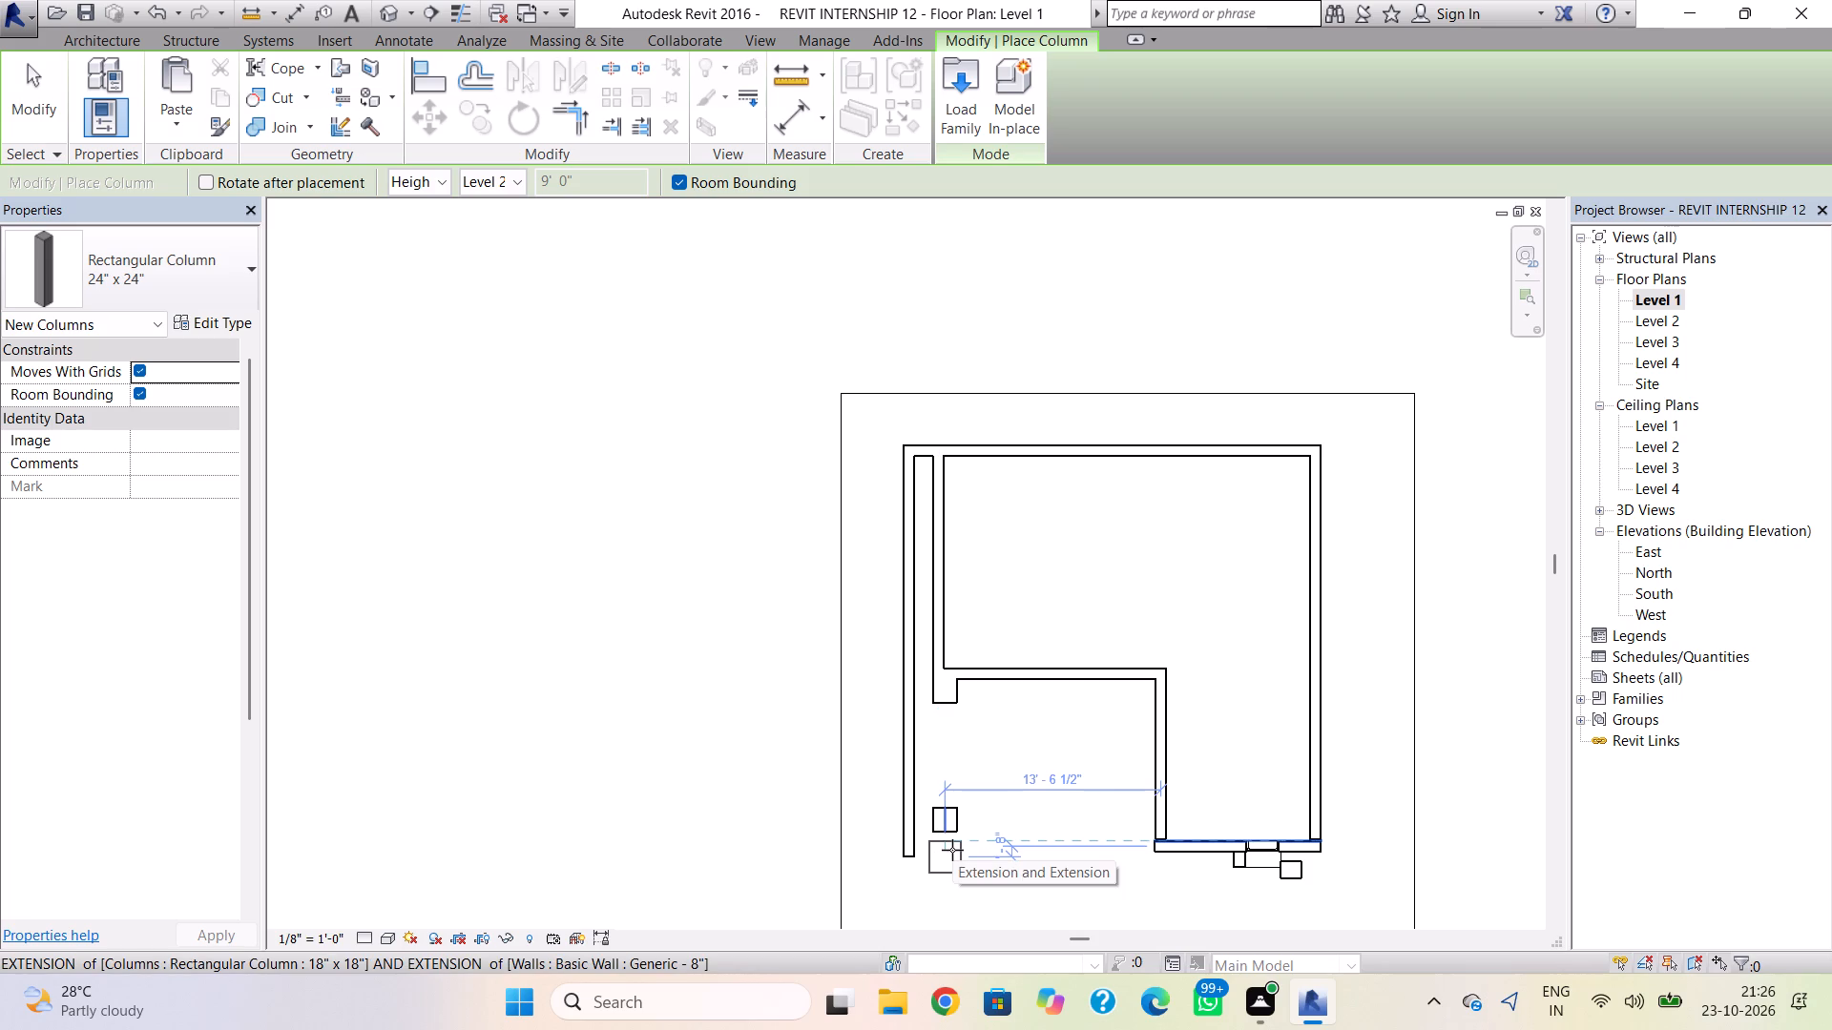
pyautogui.click(952, 850)
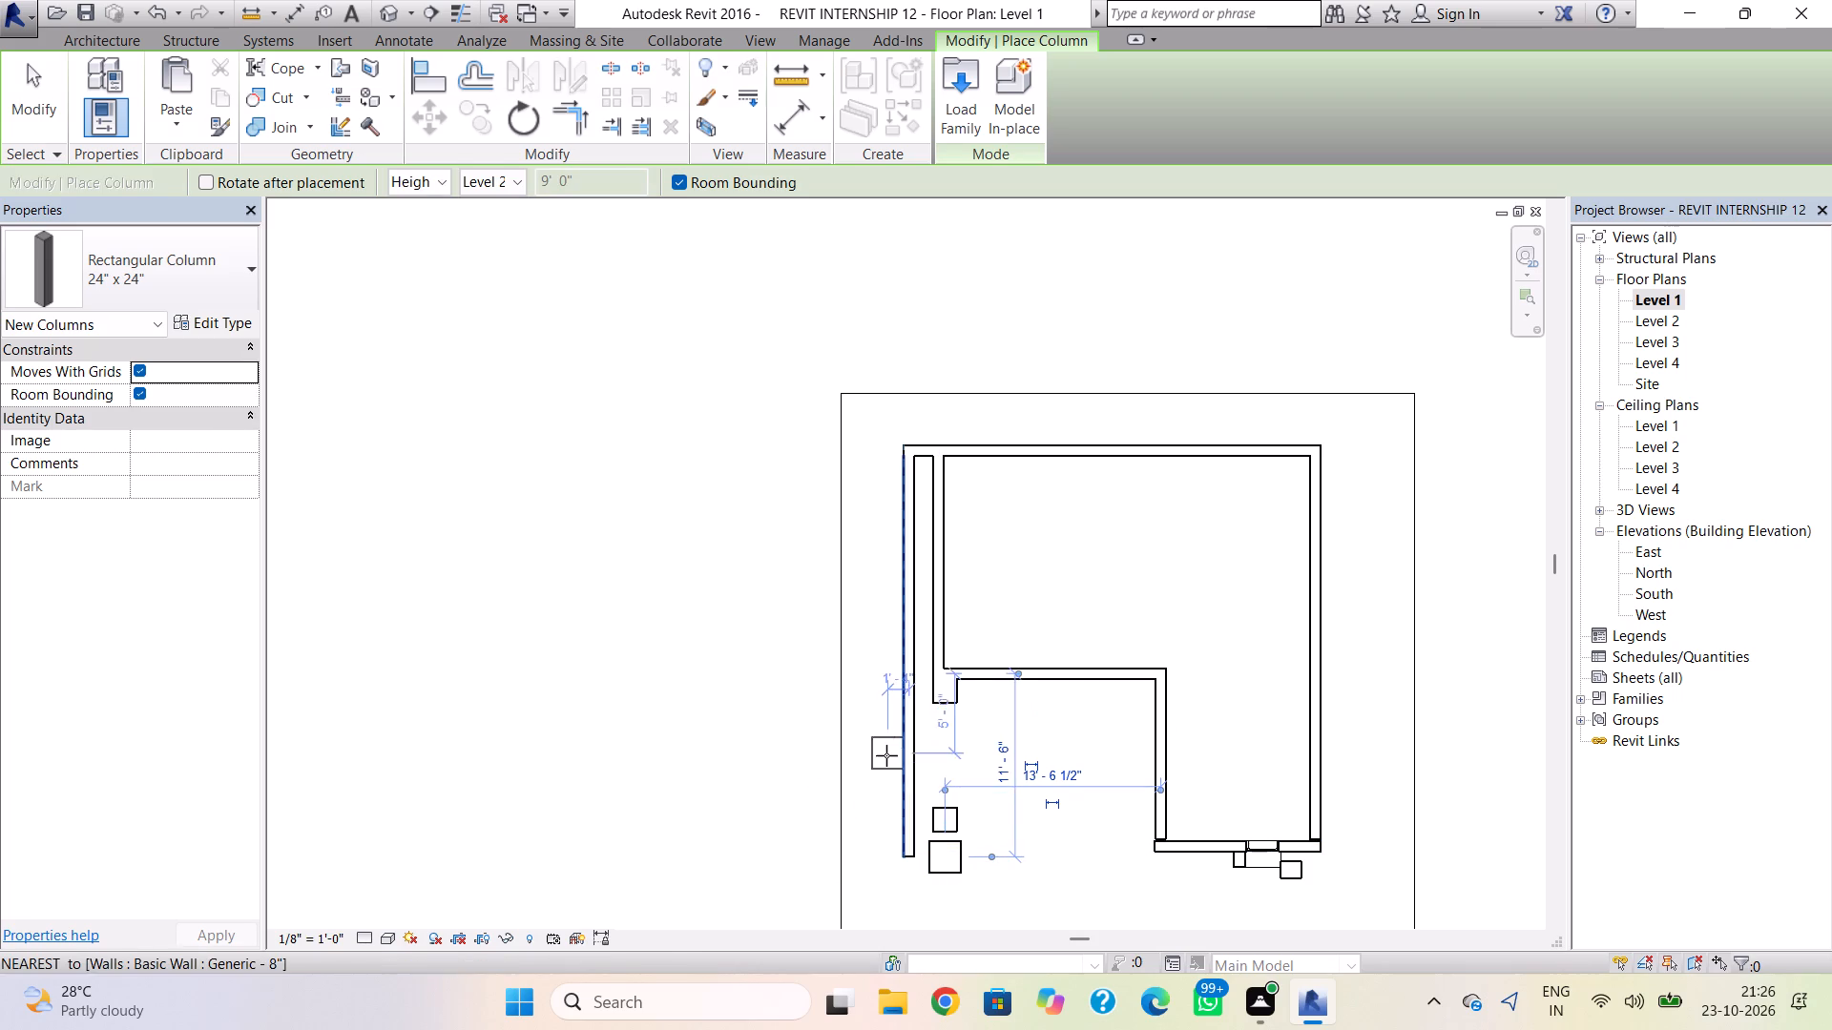
pyautogui.press('Escape')
pyautogui.press('Escape')
pyautogui.press('Escape')
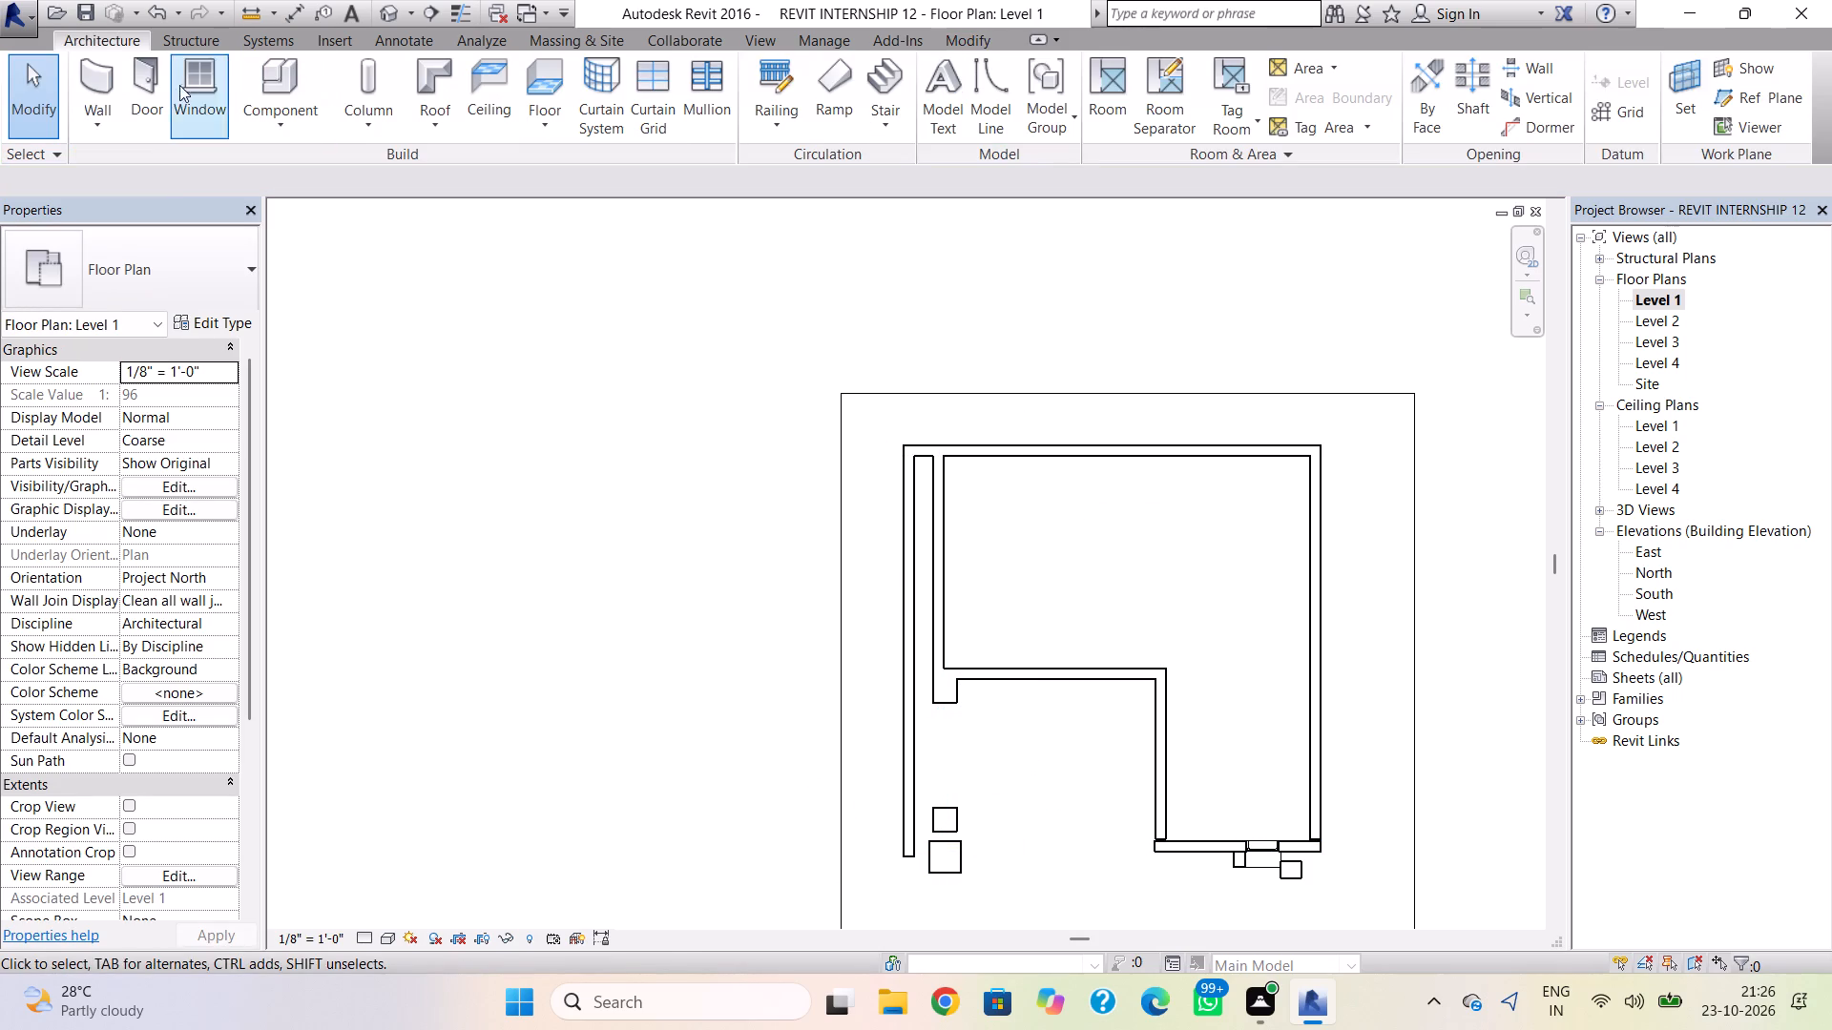
# Draw a Generic - 8" wall about 1' 3" long from the boundary wall's front end to the 24" x 24" column.
pyautogui.click(114, 82)
pyautogui.scroll(5, 933, 862)
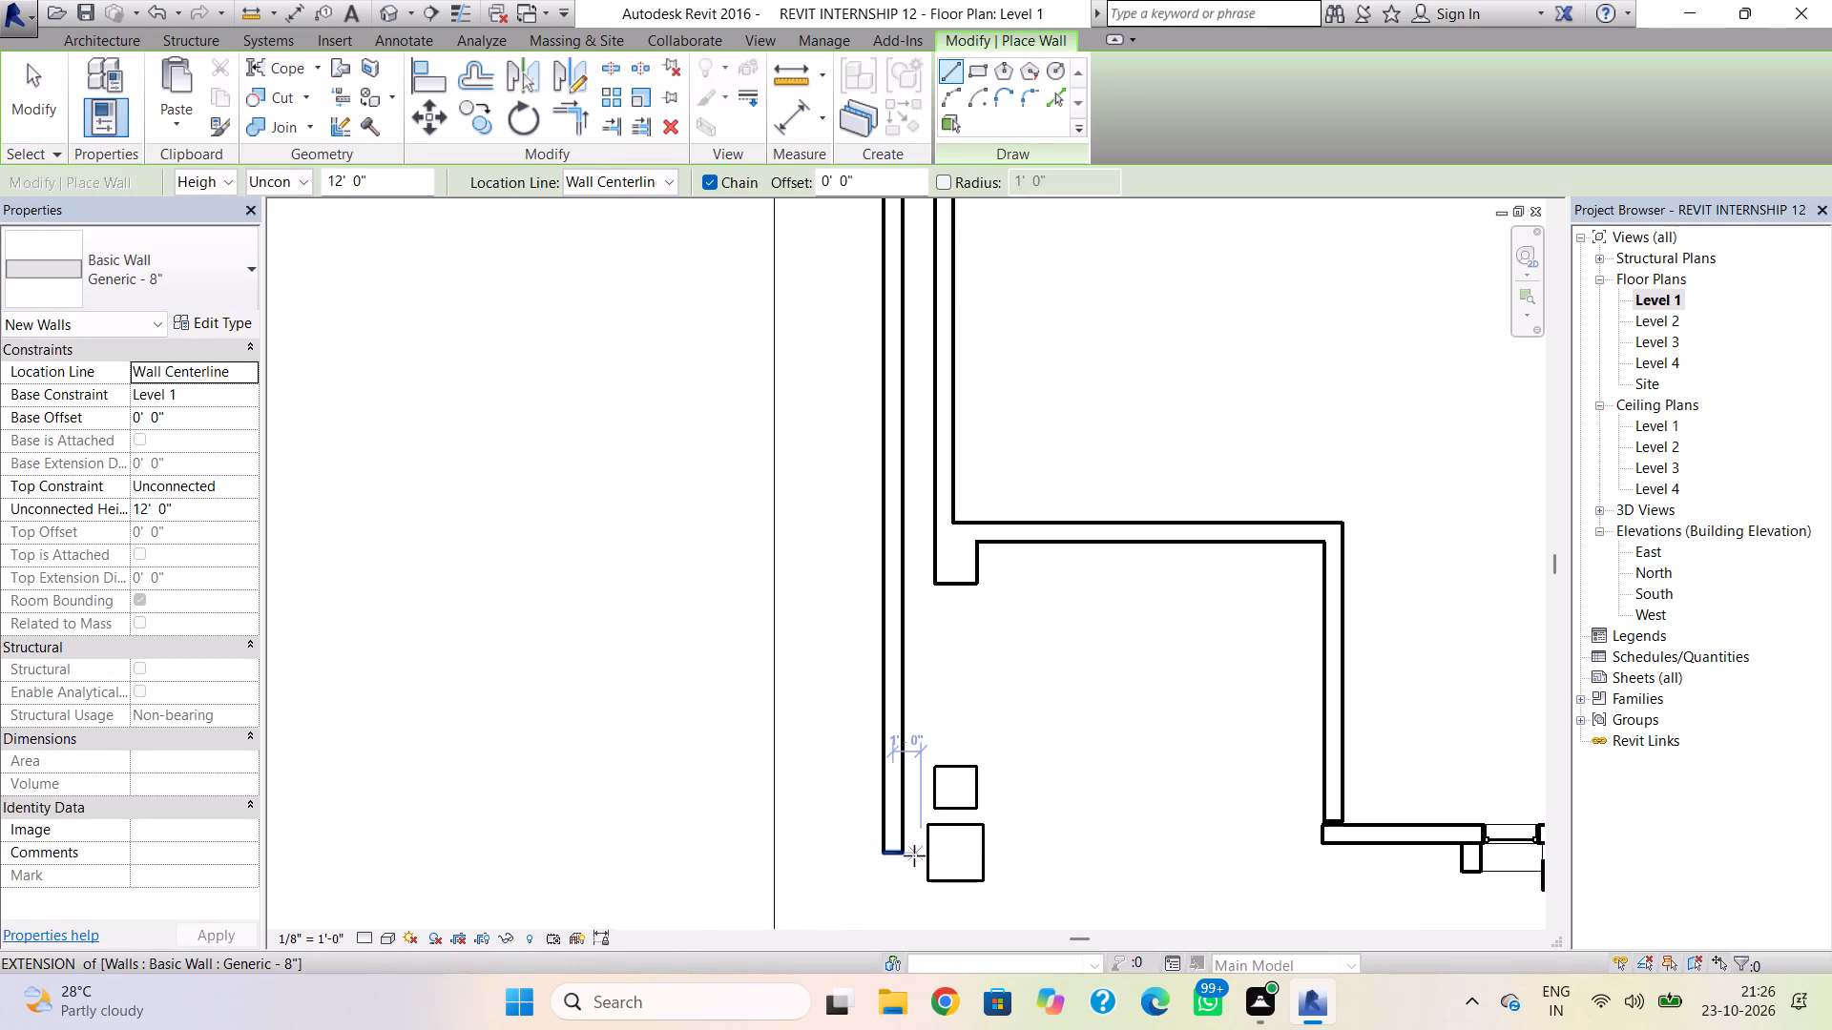
pyautogui.scroll(2, 914, 855)
pyautogui.click(875, 850)
pyautogui.click(934, 855)
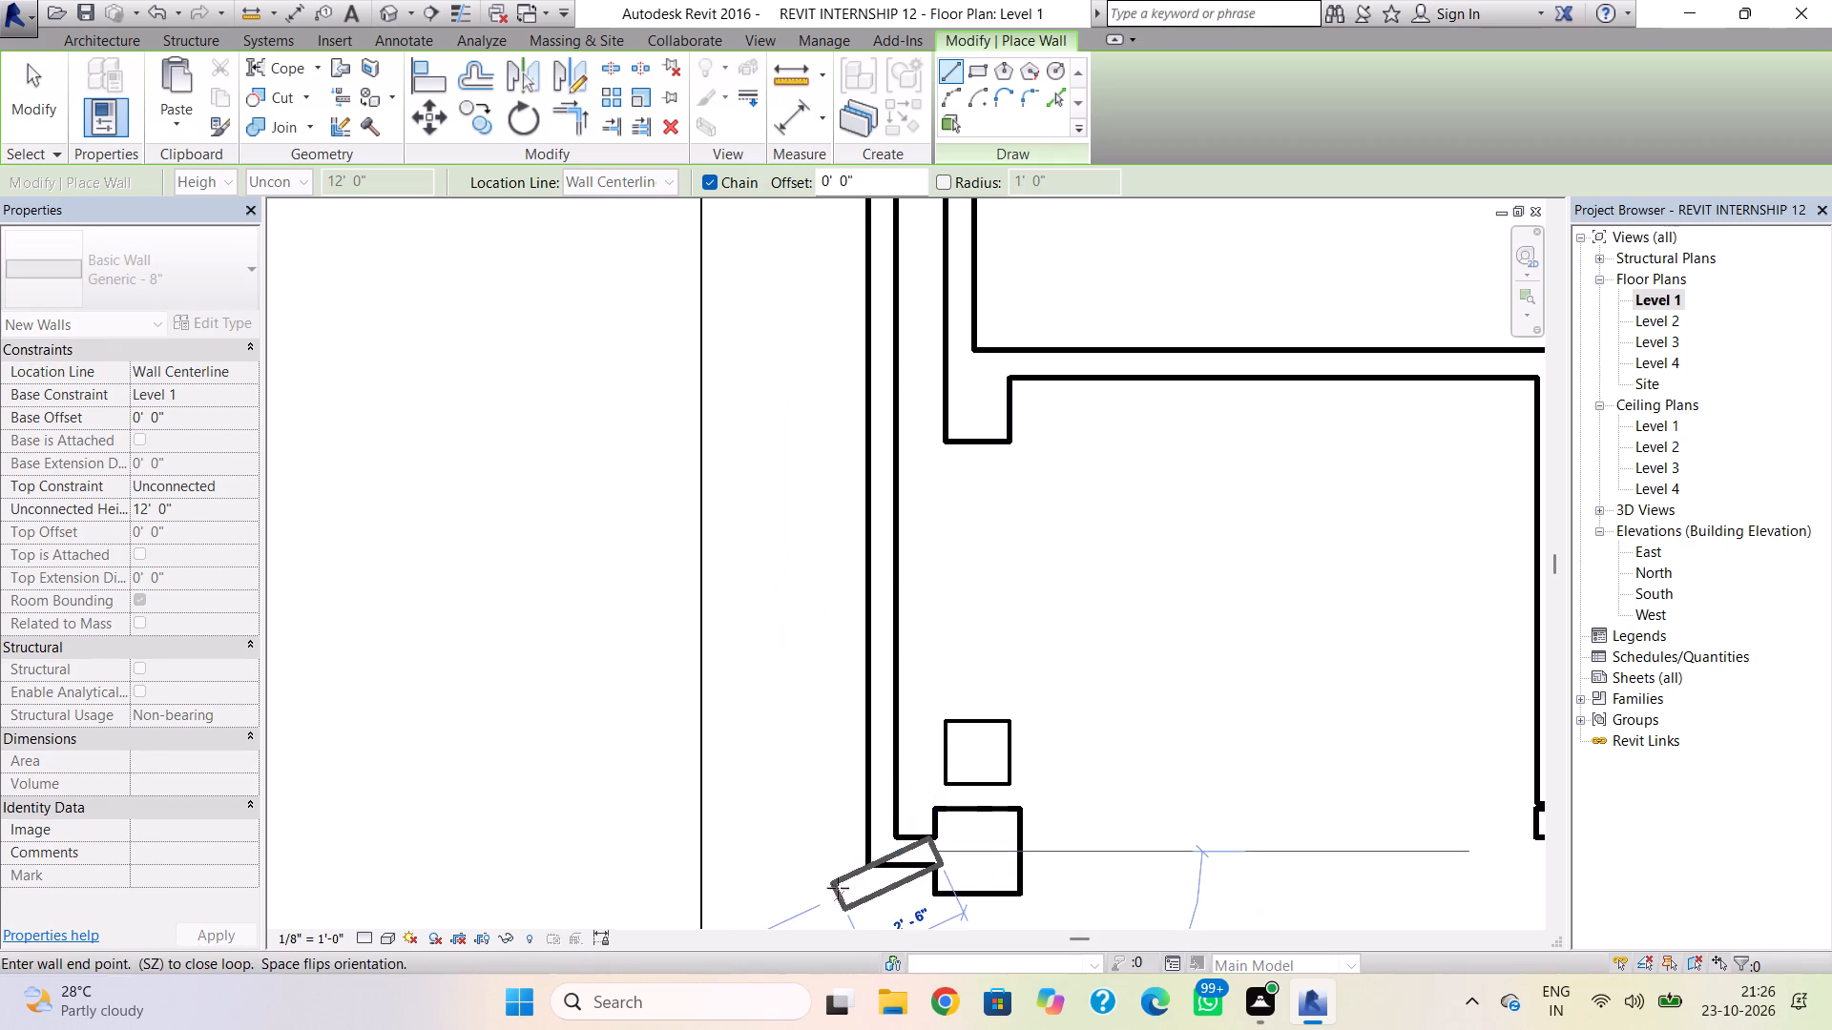
pyautogui.press('Escape')
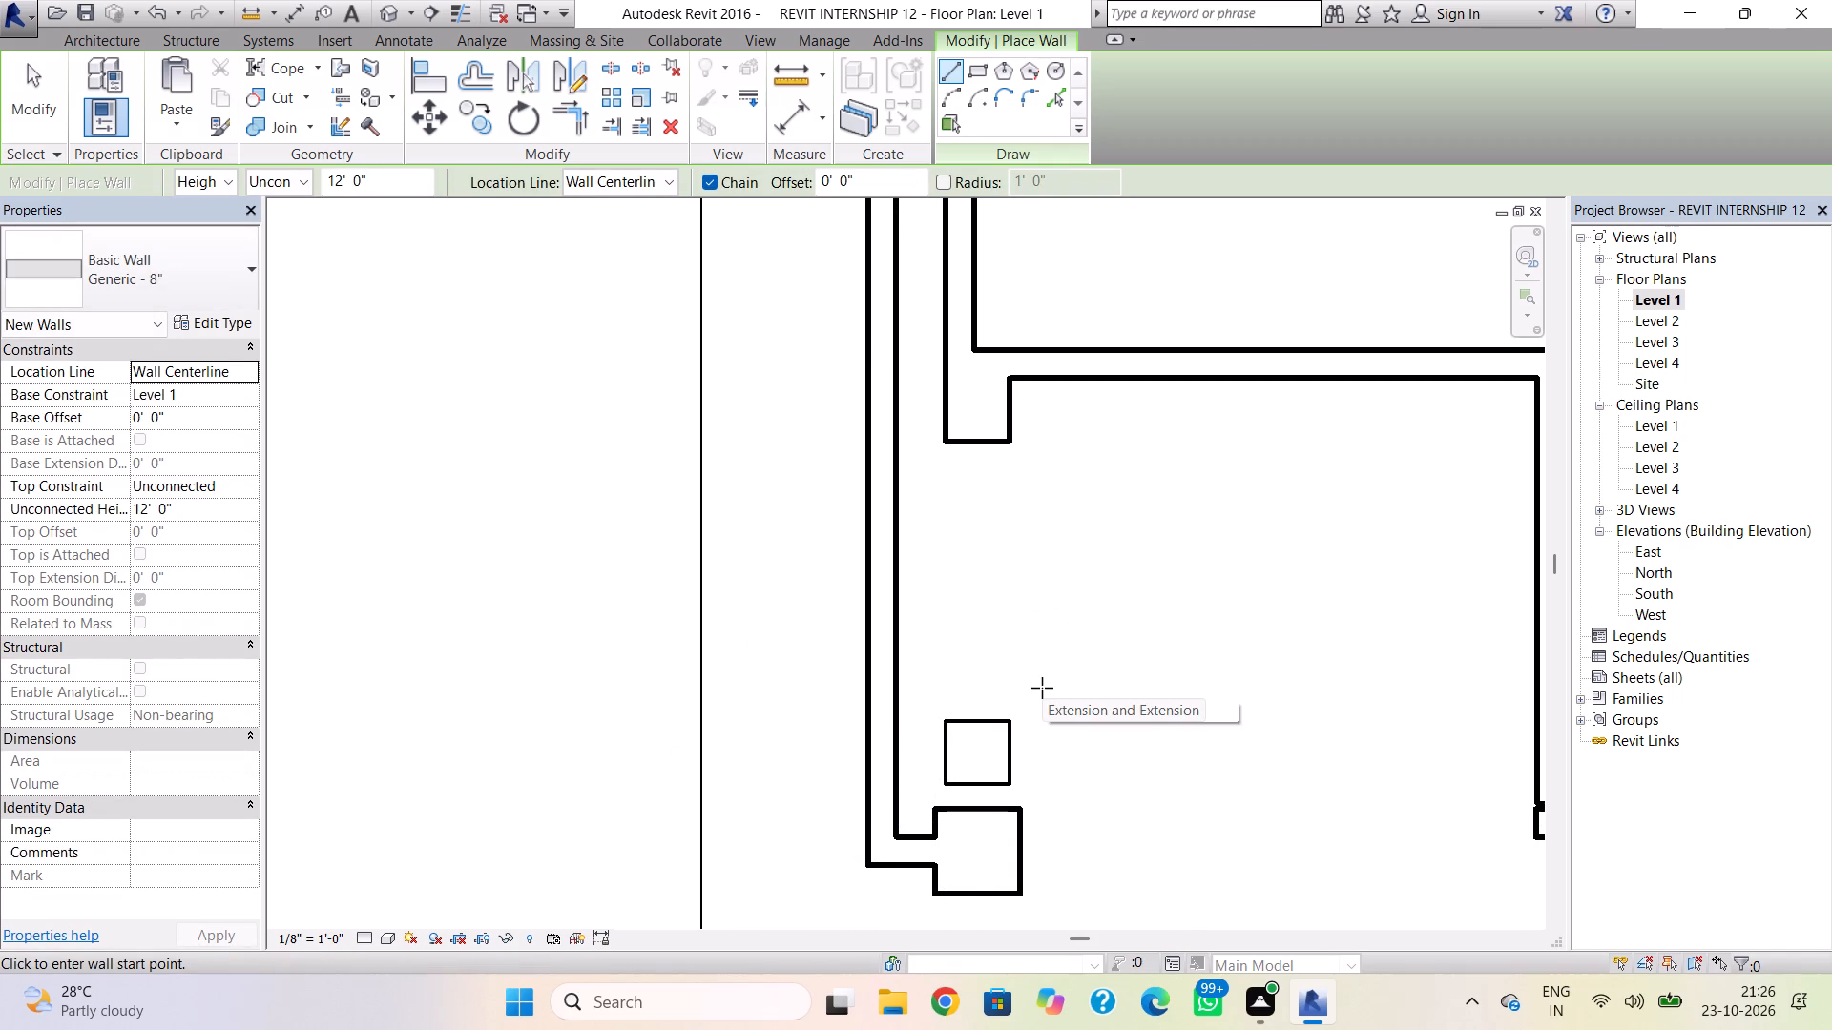
pyautogui.press('Escape')
pyautogui.press('Escape')
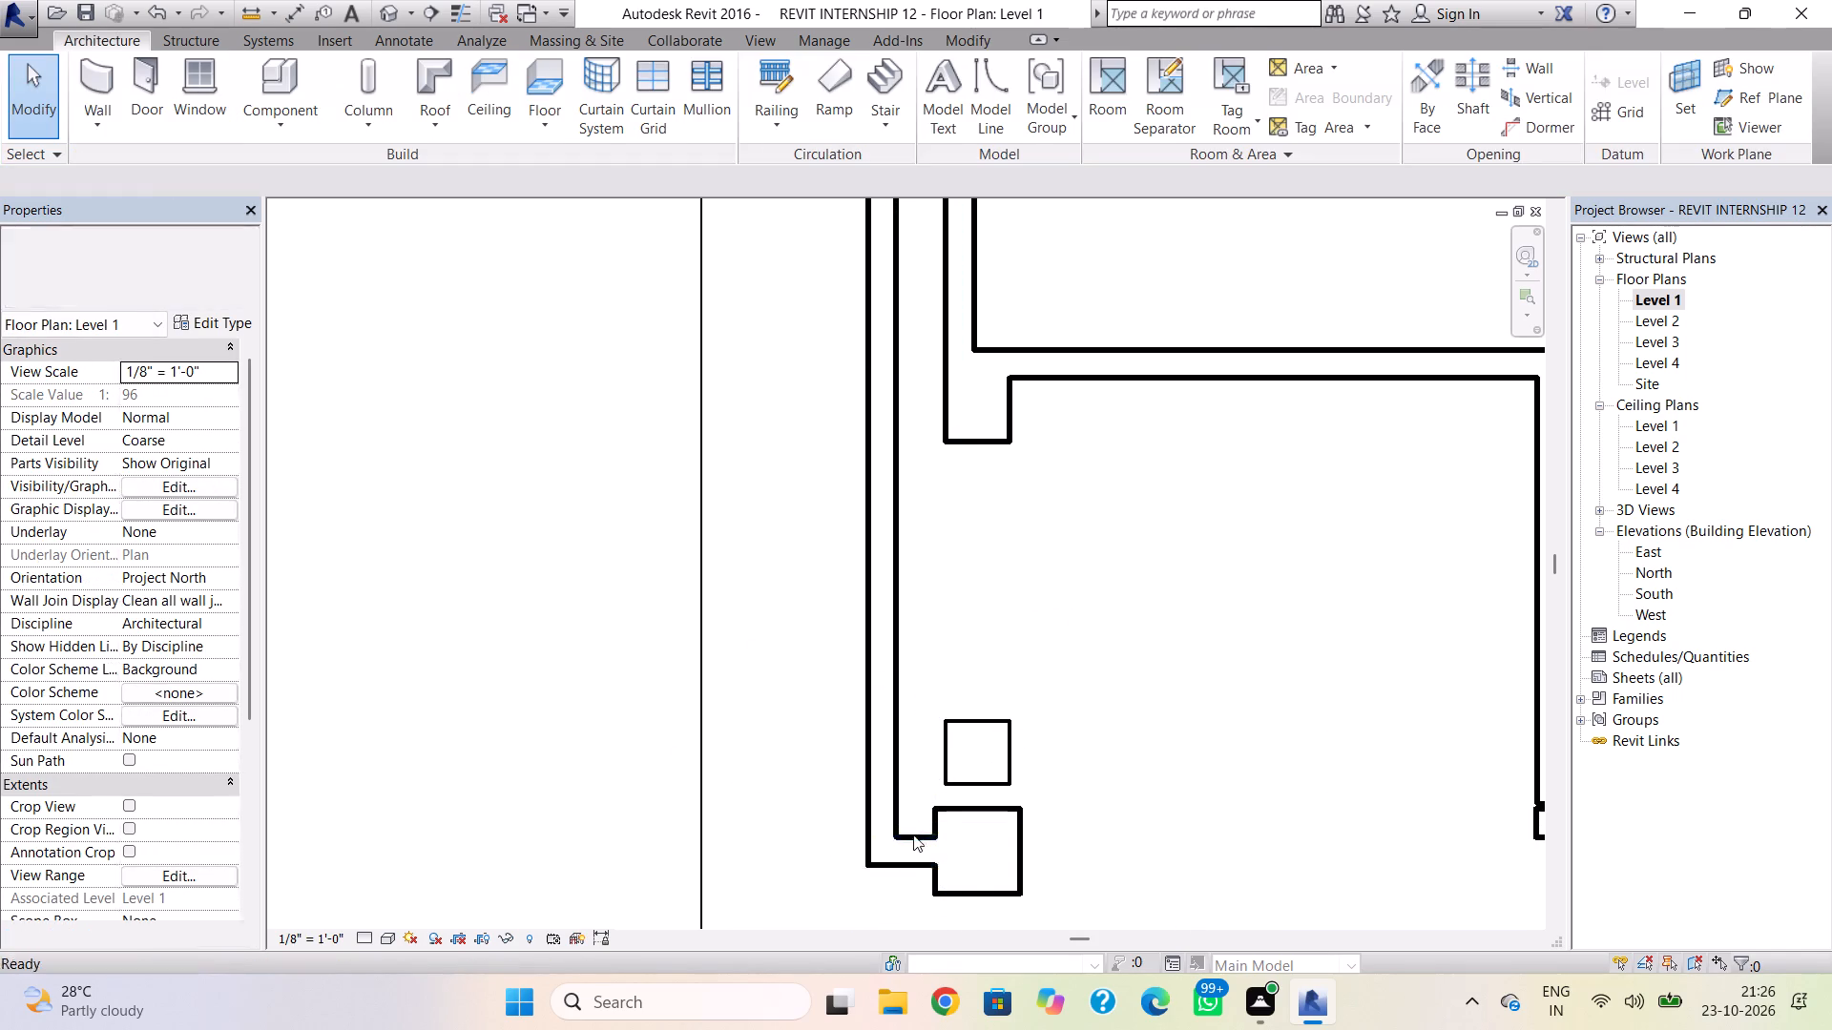
# Set the short connecting wall's unconnected height to 6'.
pyautogui.click(913, 840)
pyautogui.click(209, 496)
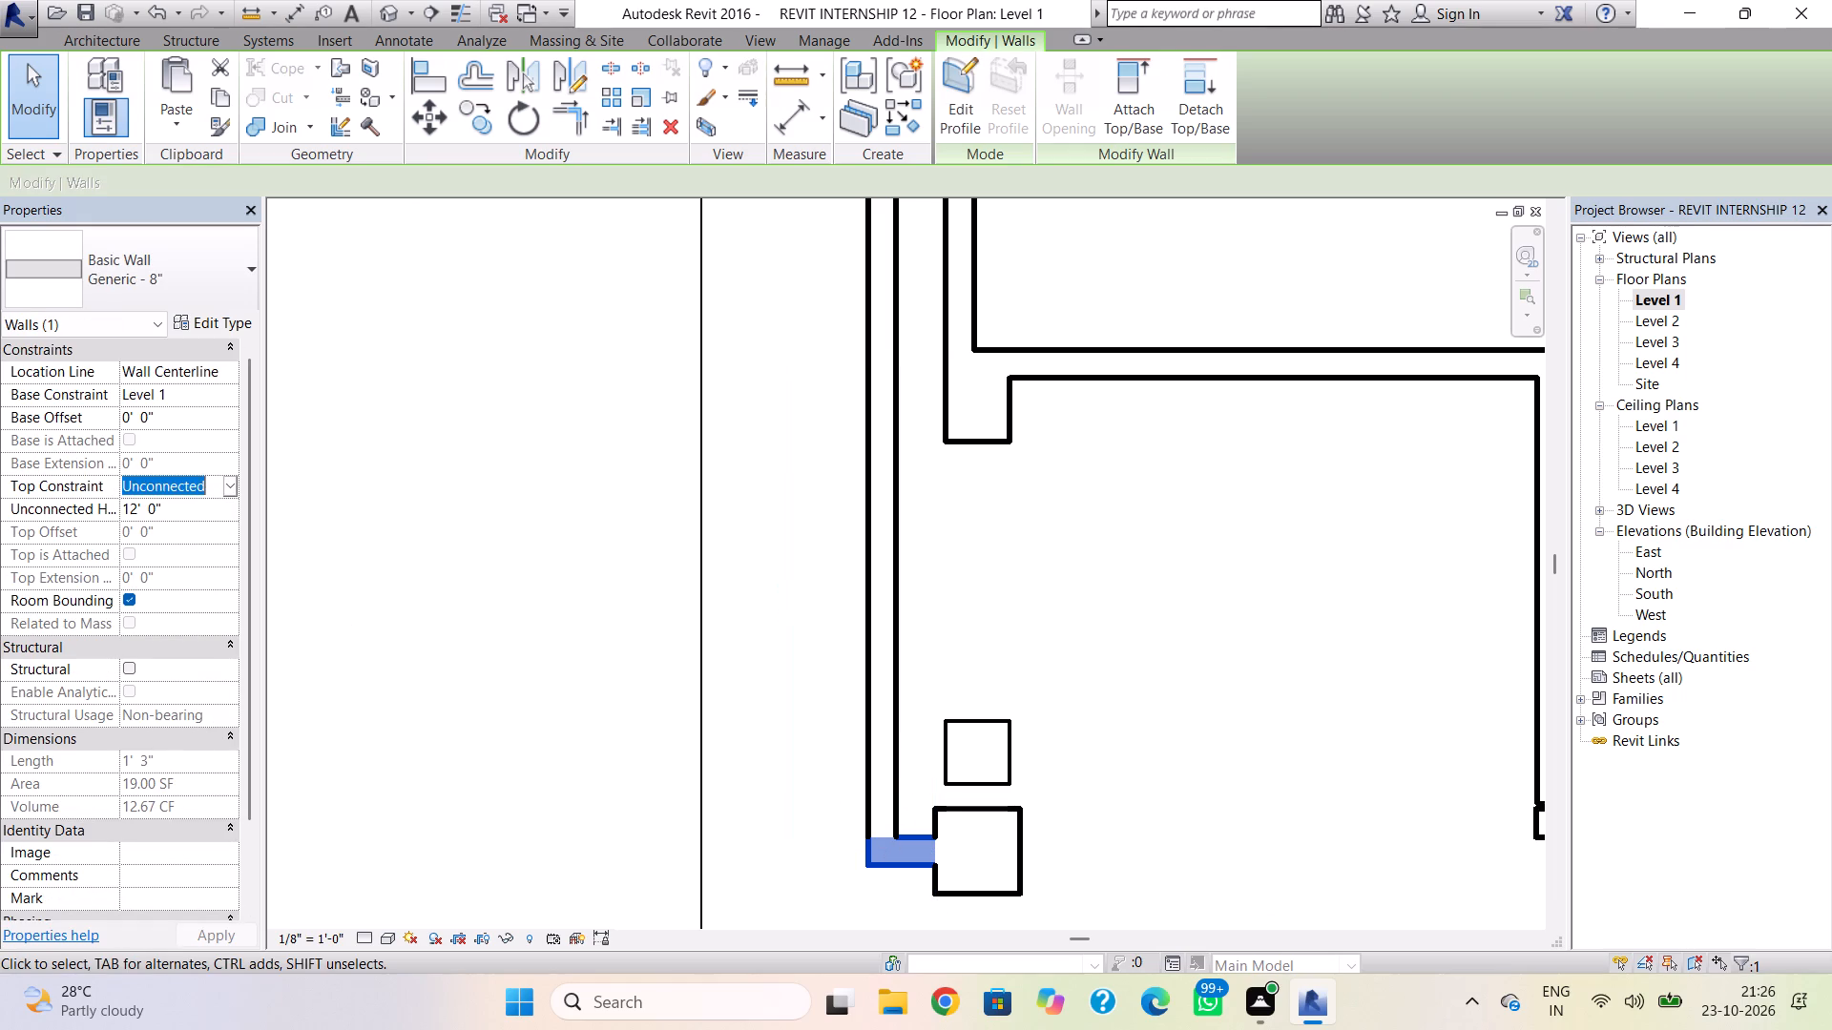
pyautogui.click(210, 510)
pyautogui.write("6'")
pyautogui.press('Return')
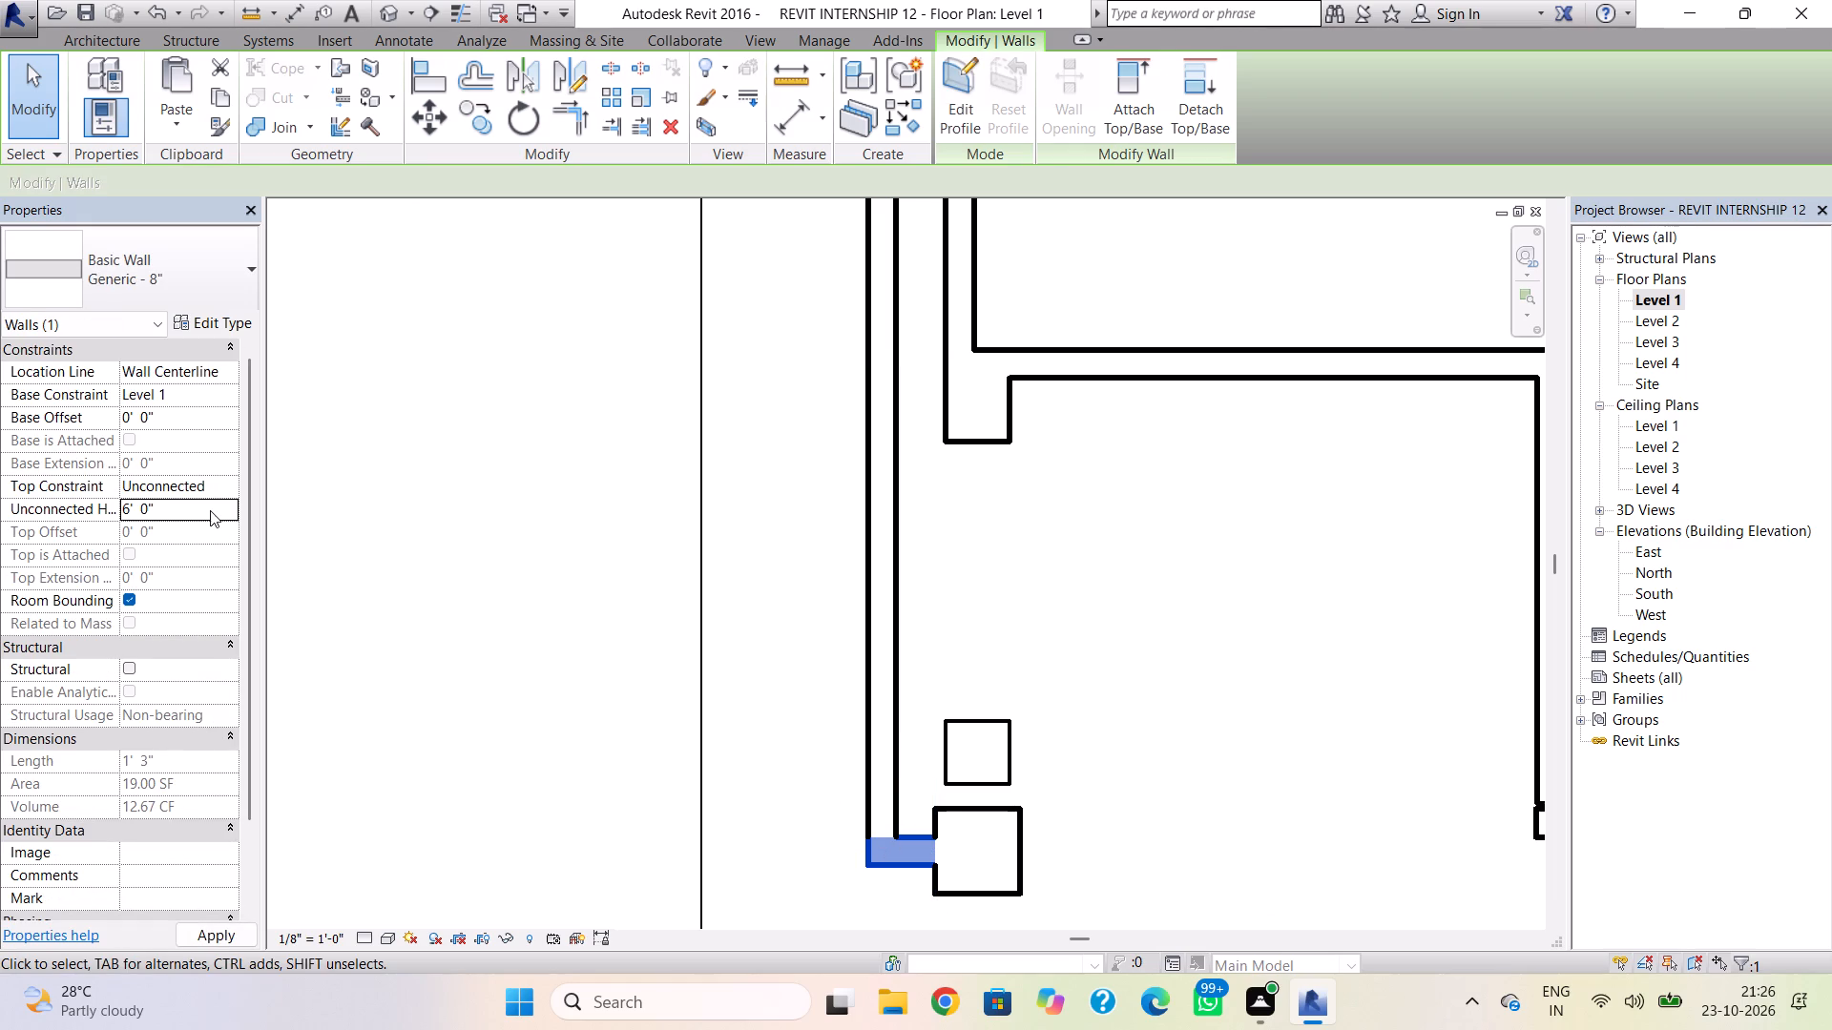
pyautogui.scroll(-1, 310, 562)
pyautogui.press('Escape')
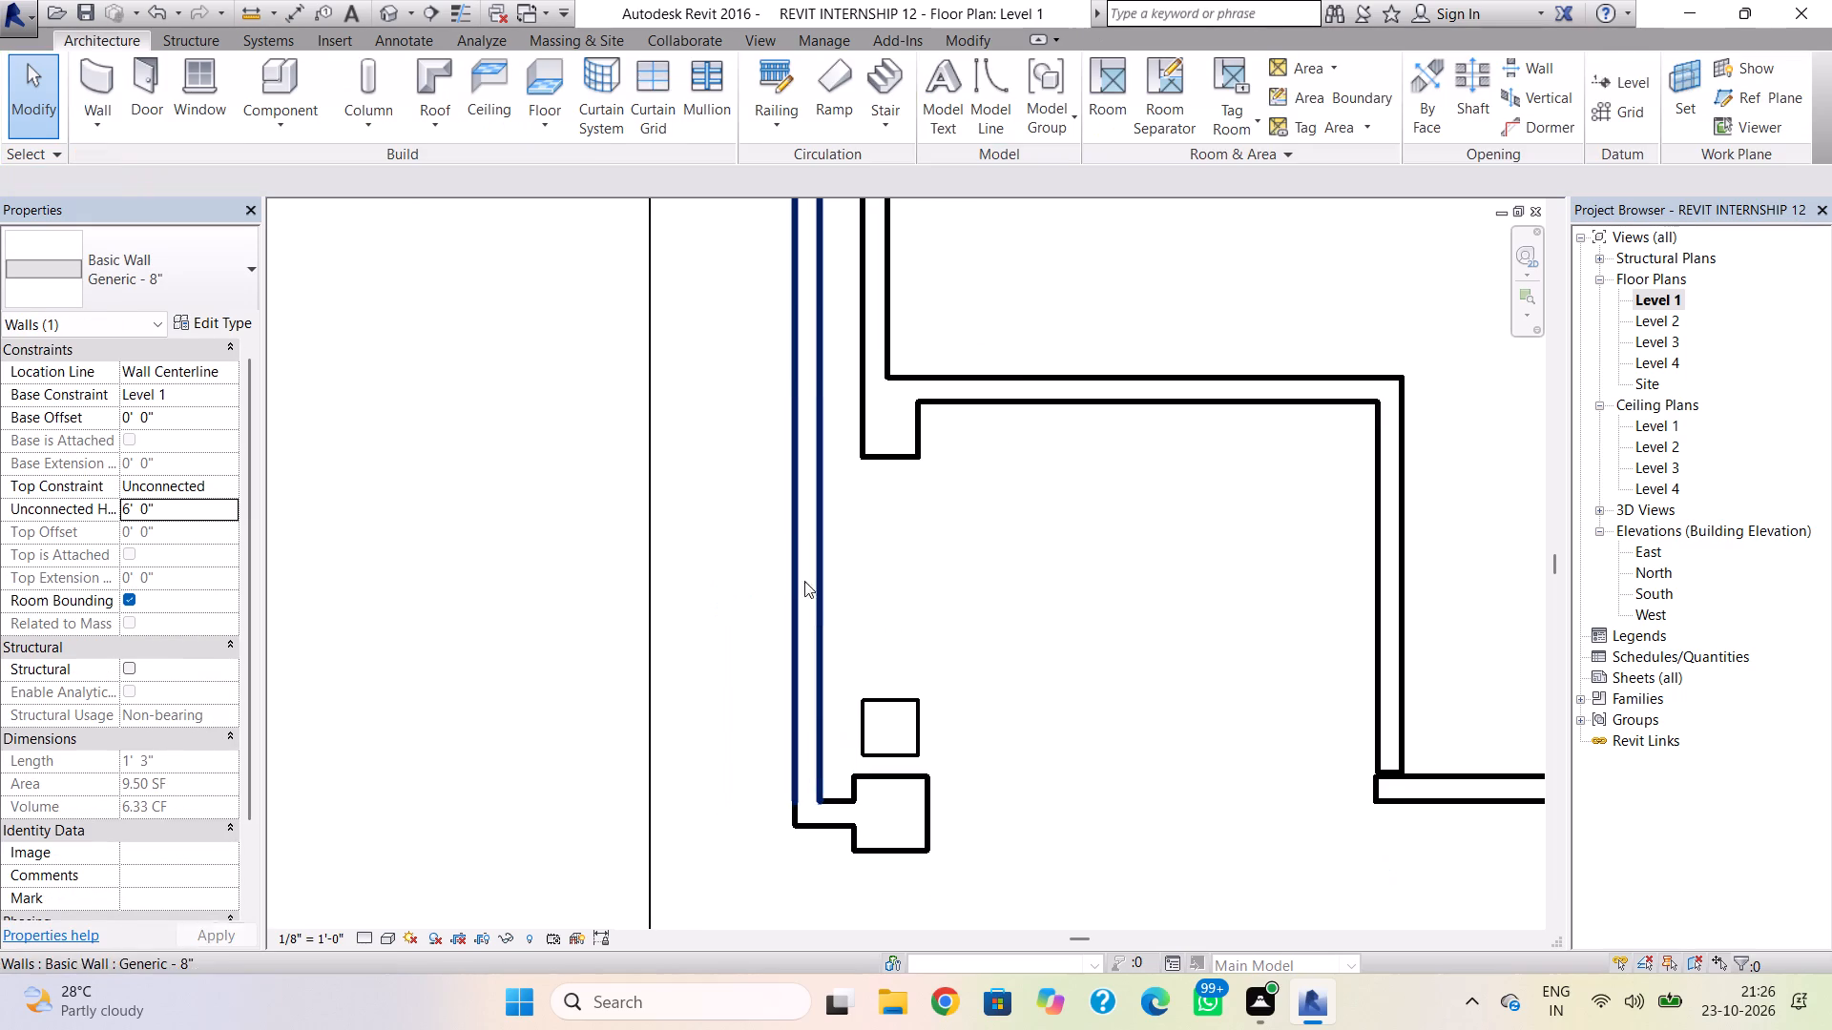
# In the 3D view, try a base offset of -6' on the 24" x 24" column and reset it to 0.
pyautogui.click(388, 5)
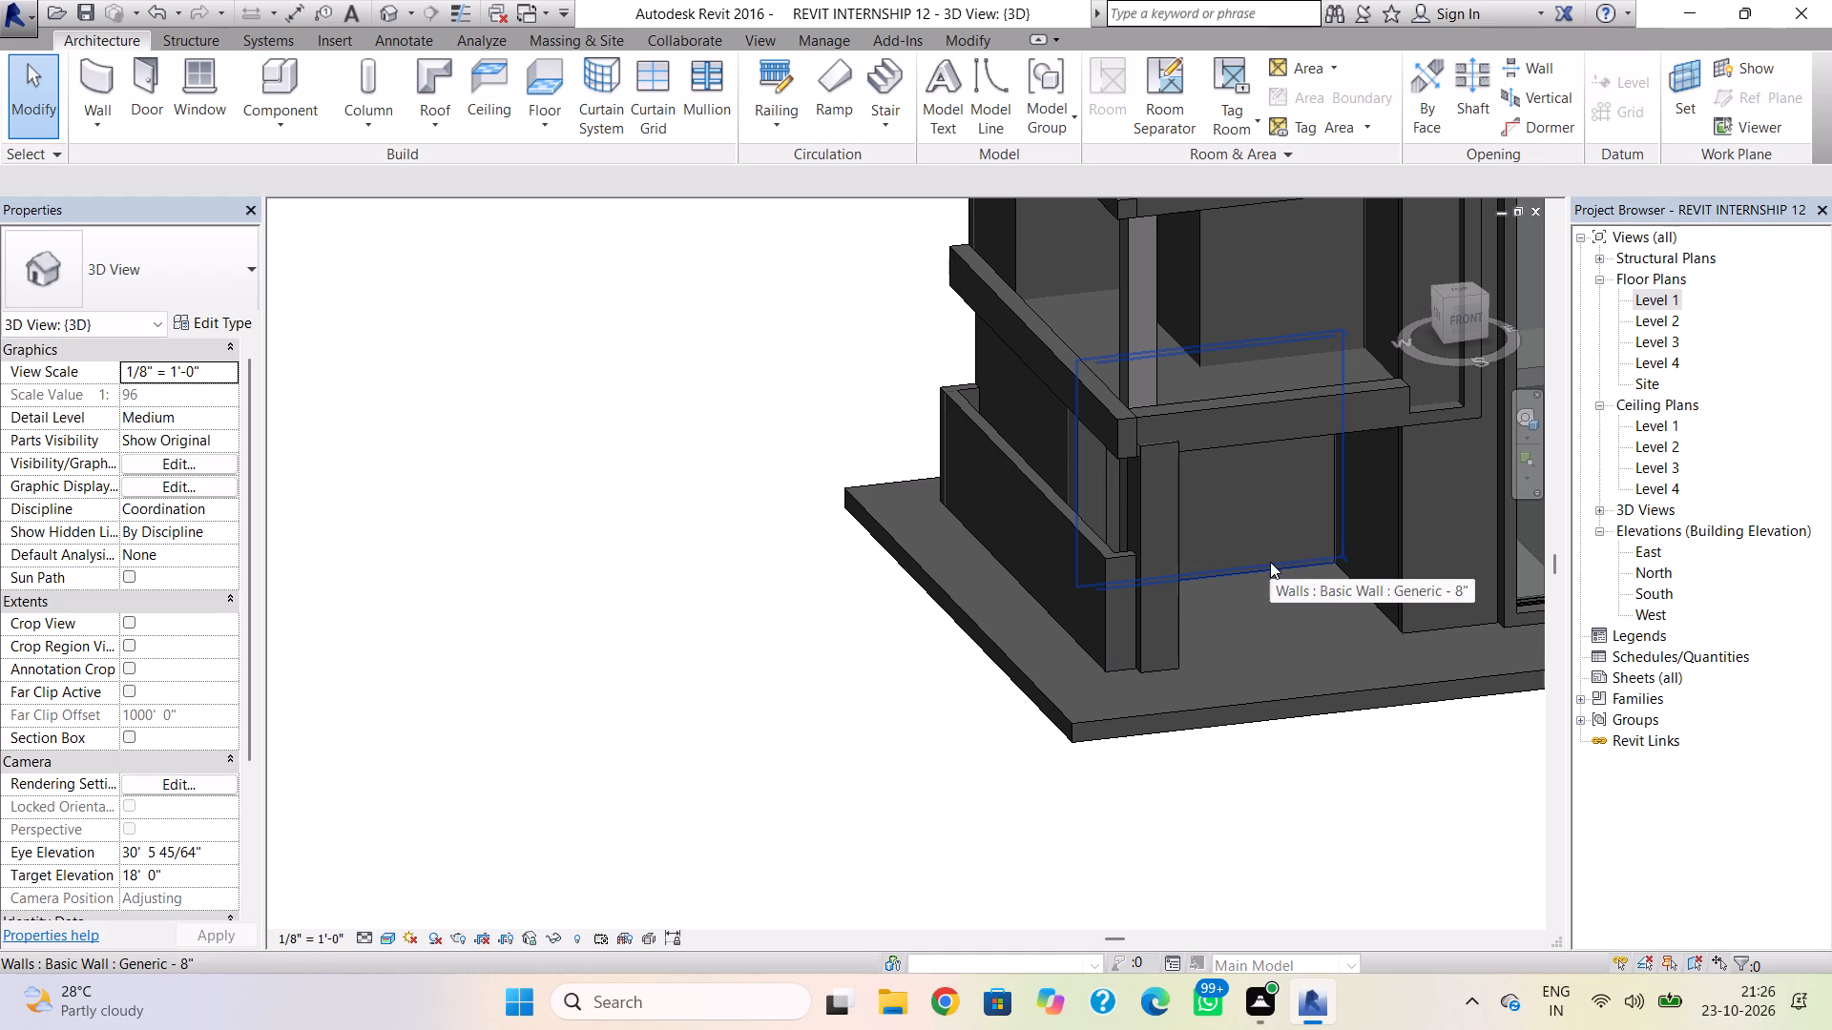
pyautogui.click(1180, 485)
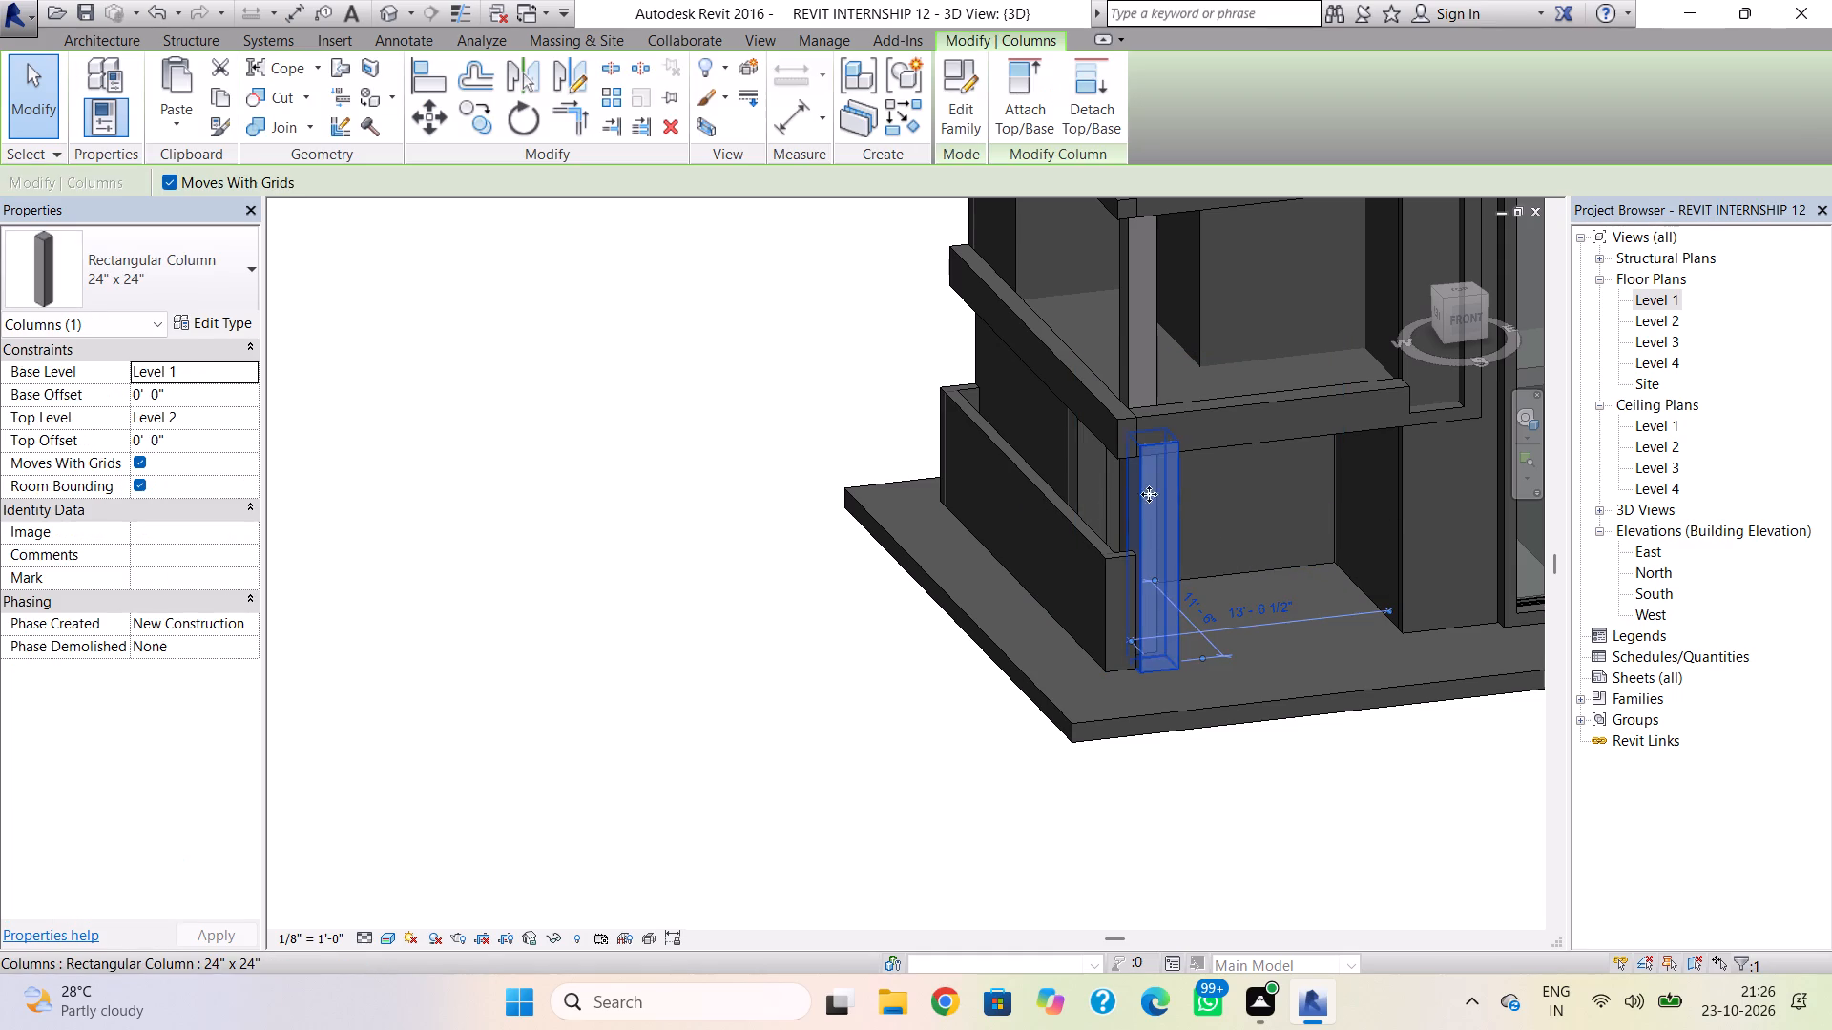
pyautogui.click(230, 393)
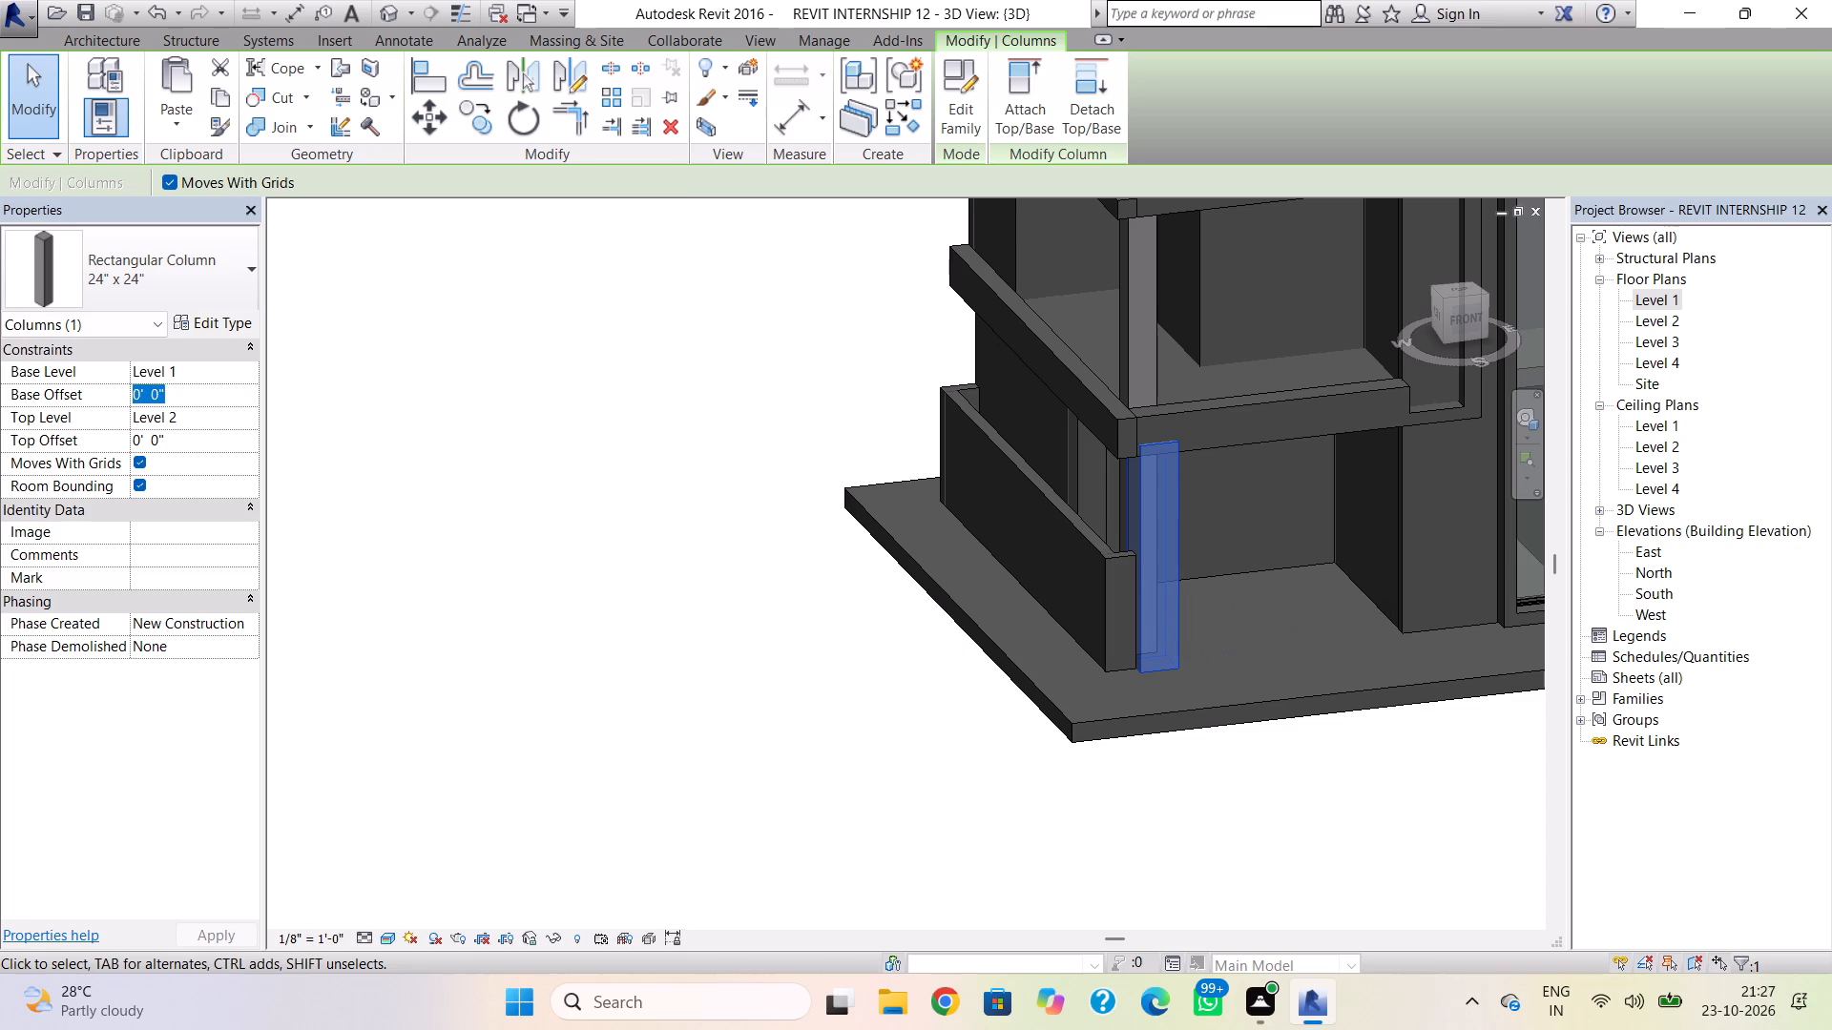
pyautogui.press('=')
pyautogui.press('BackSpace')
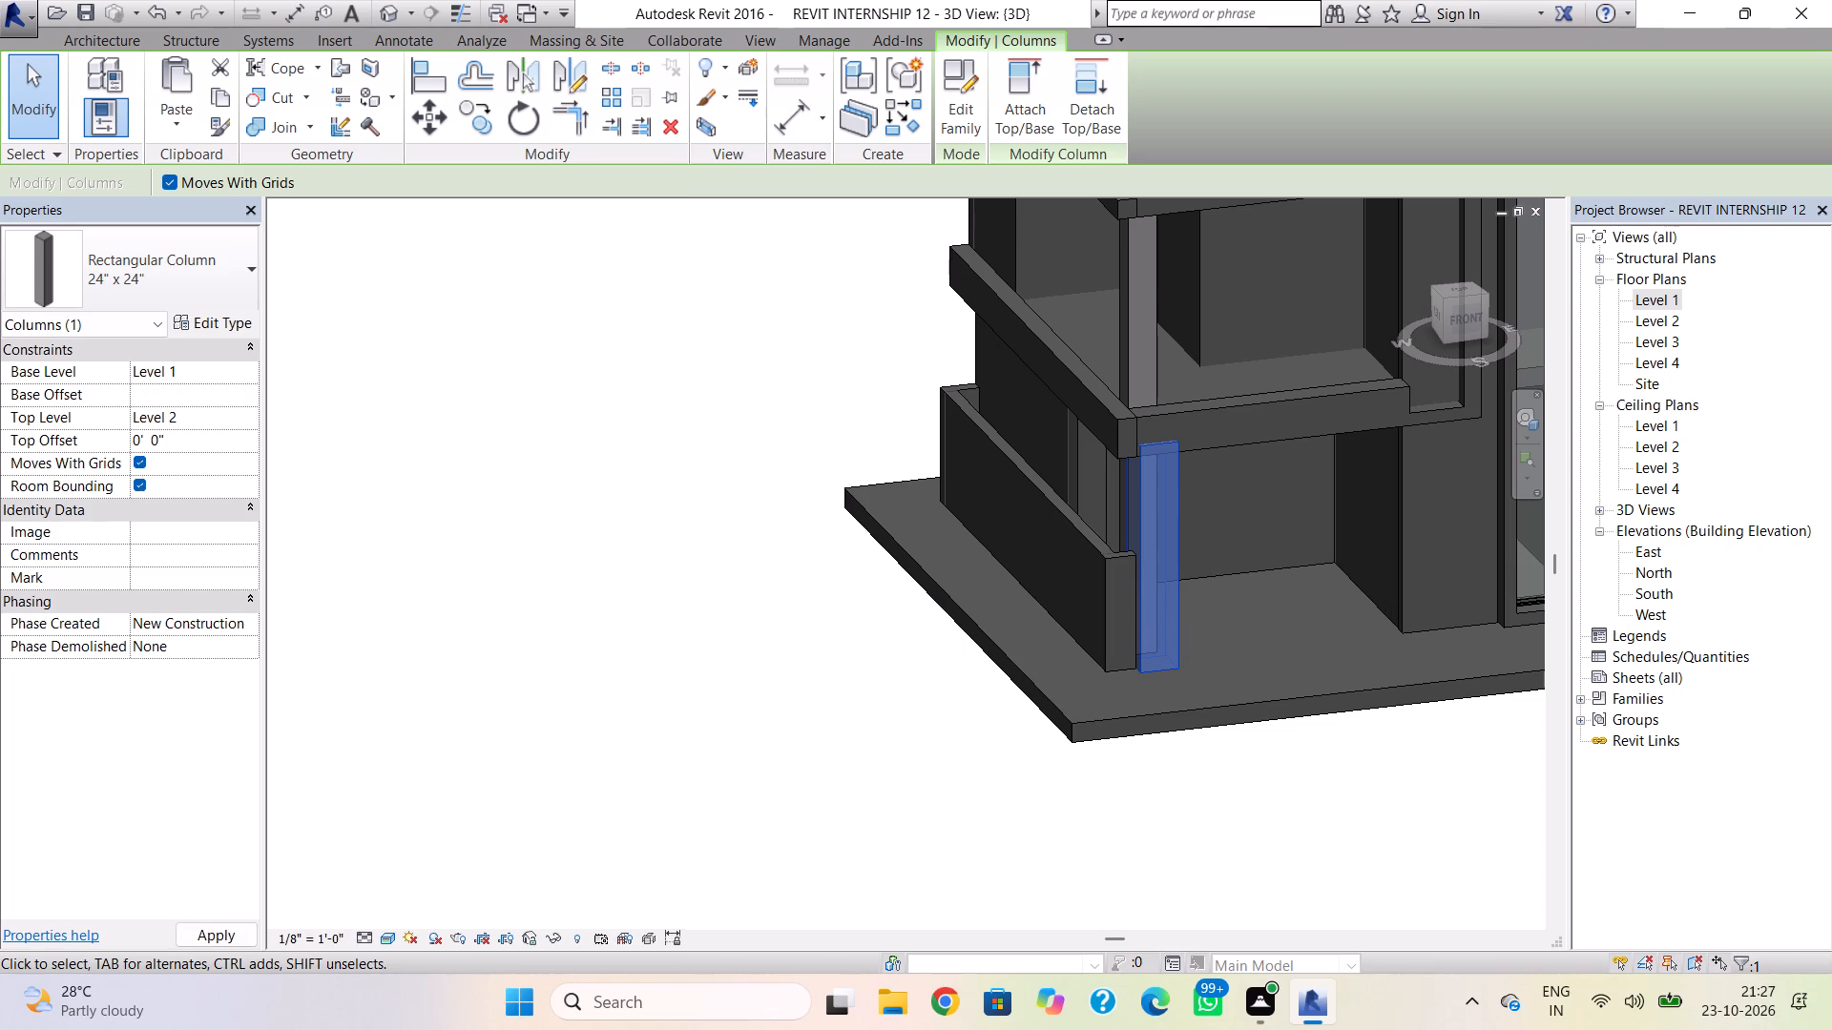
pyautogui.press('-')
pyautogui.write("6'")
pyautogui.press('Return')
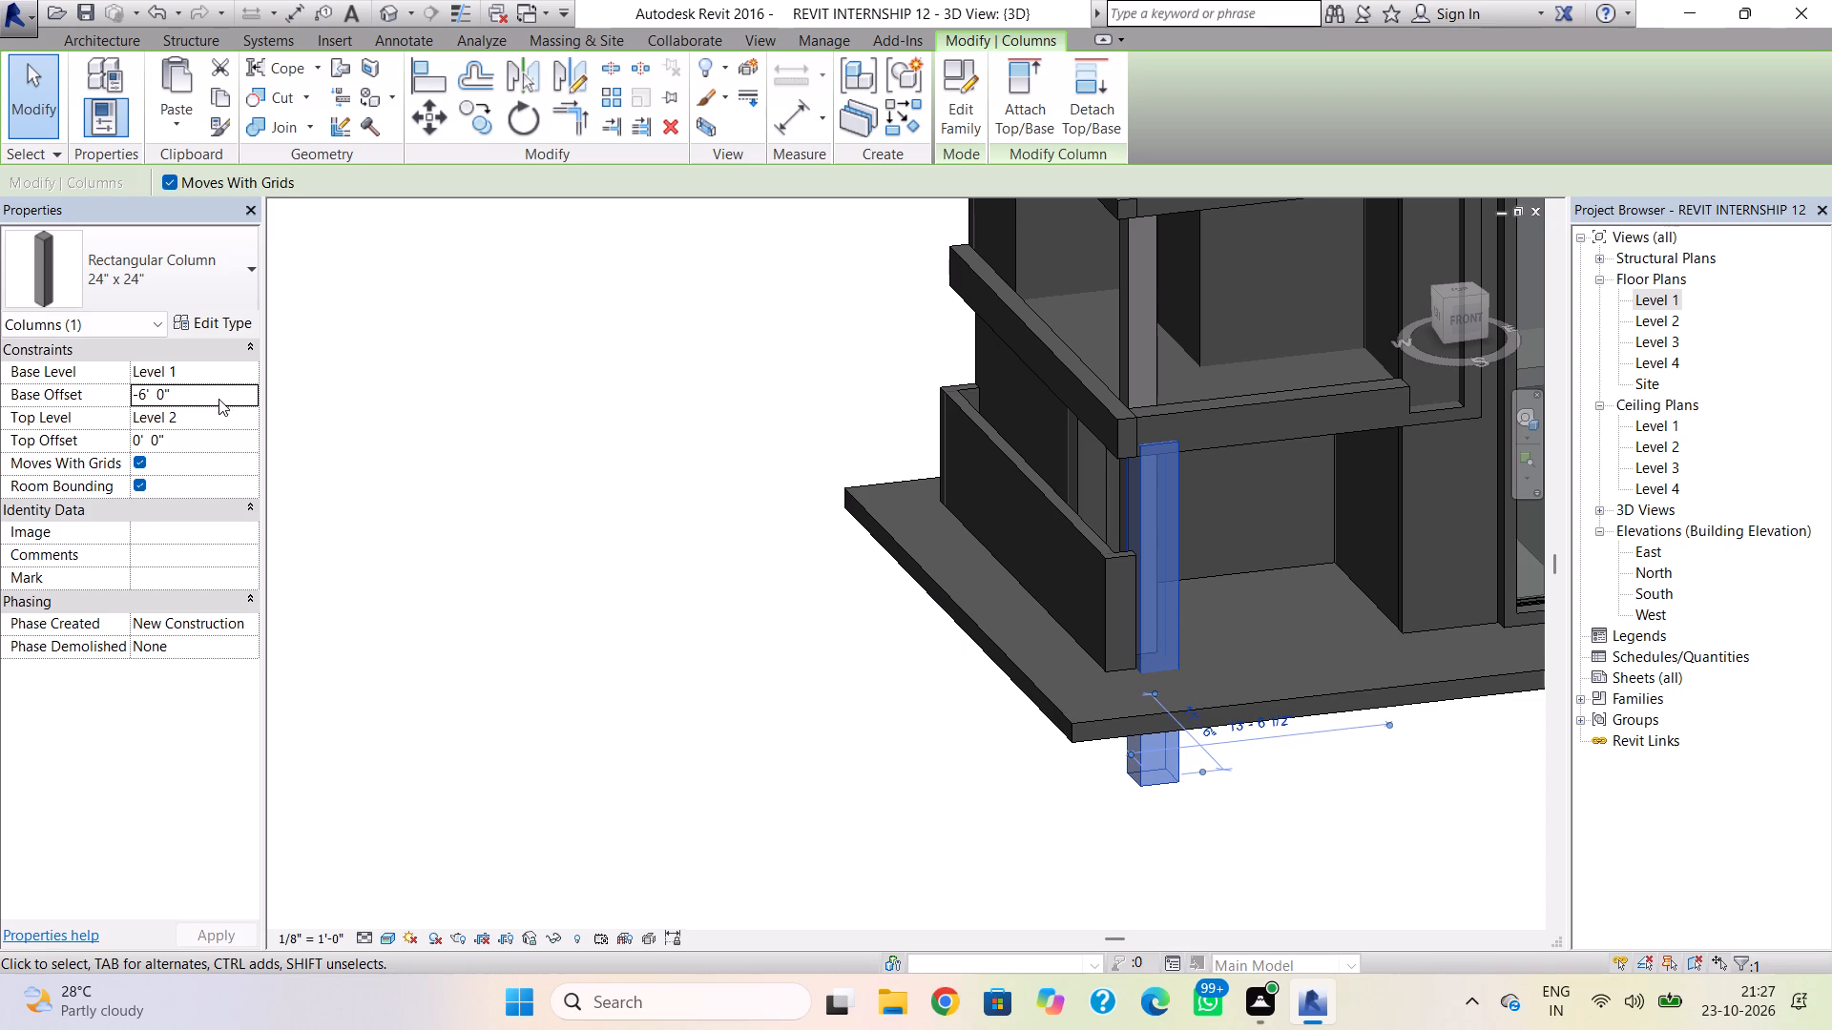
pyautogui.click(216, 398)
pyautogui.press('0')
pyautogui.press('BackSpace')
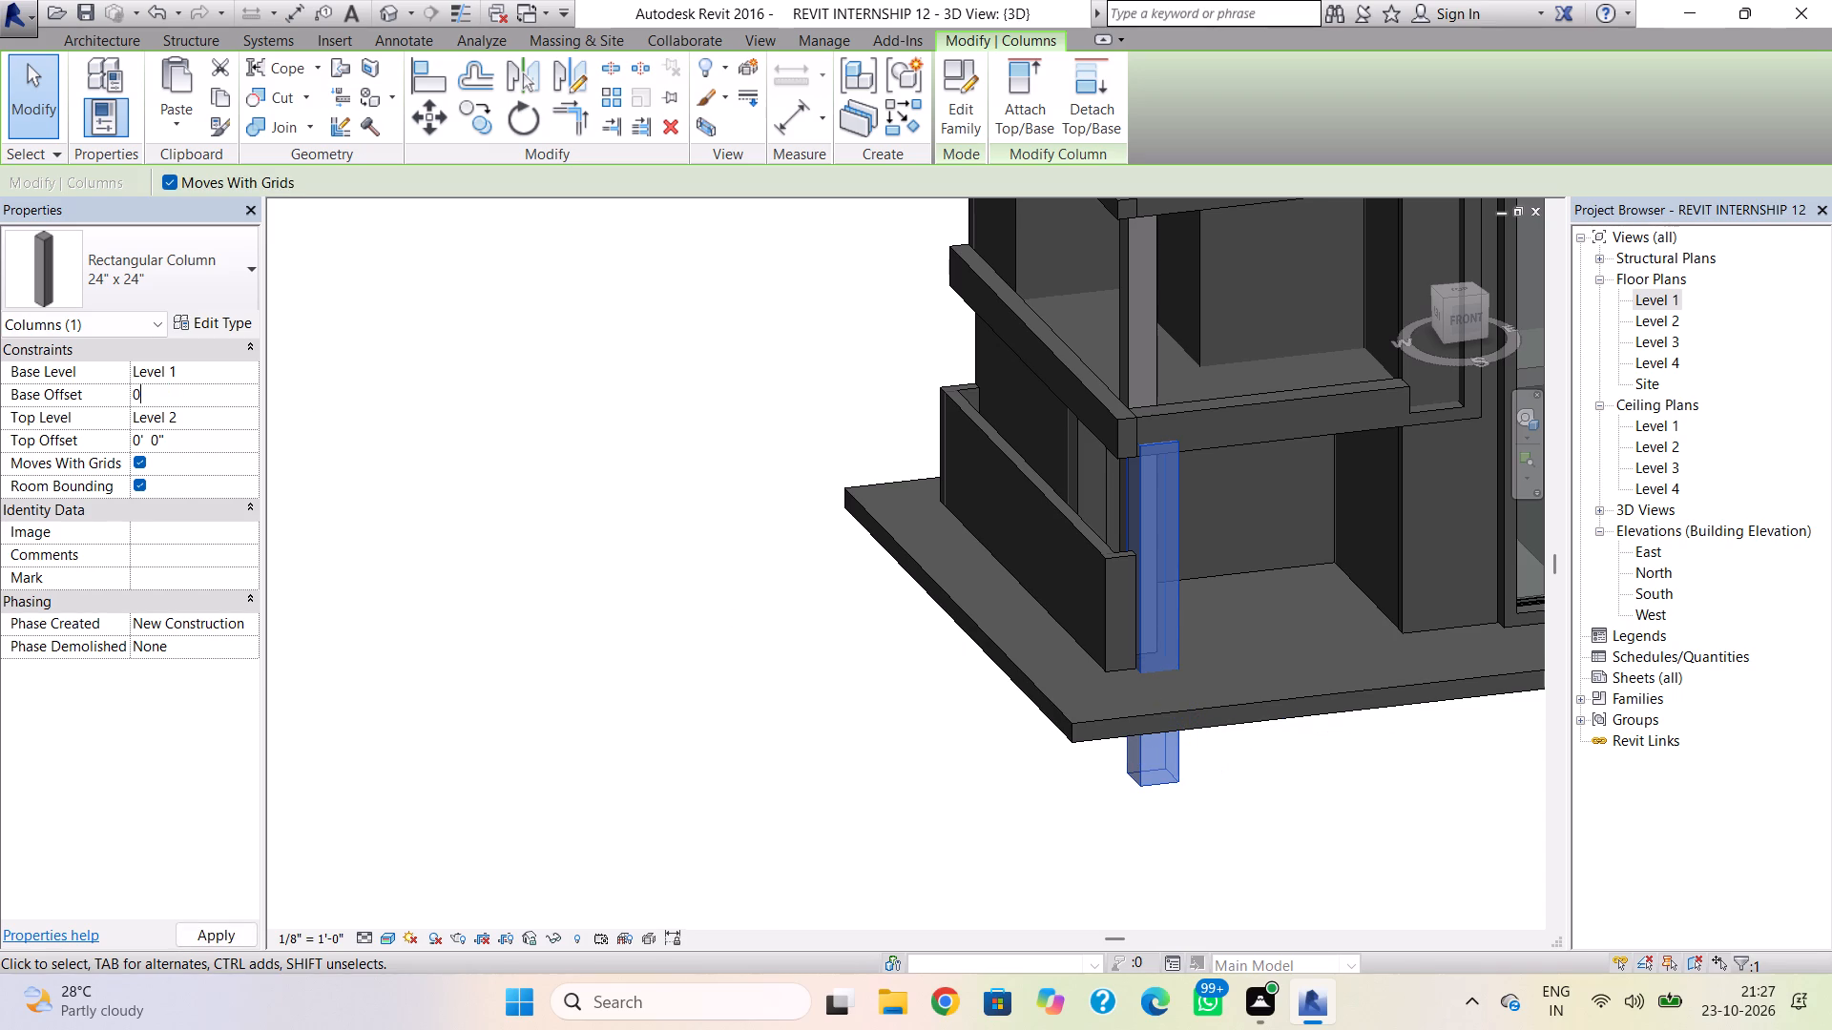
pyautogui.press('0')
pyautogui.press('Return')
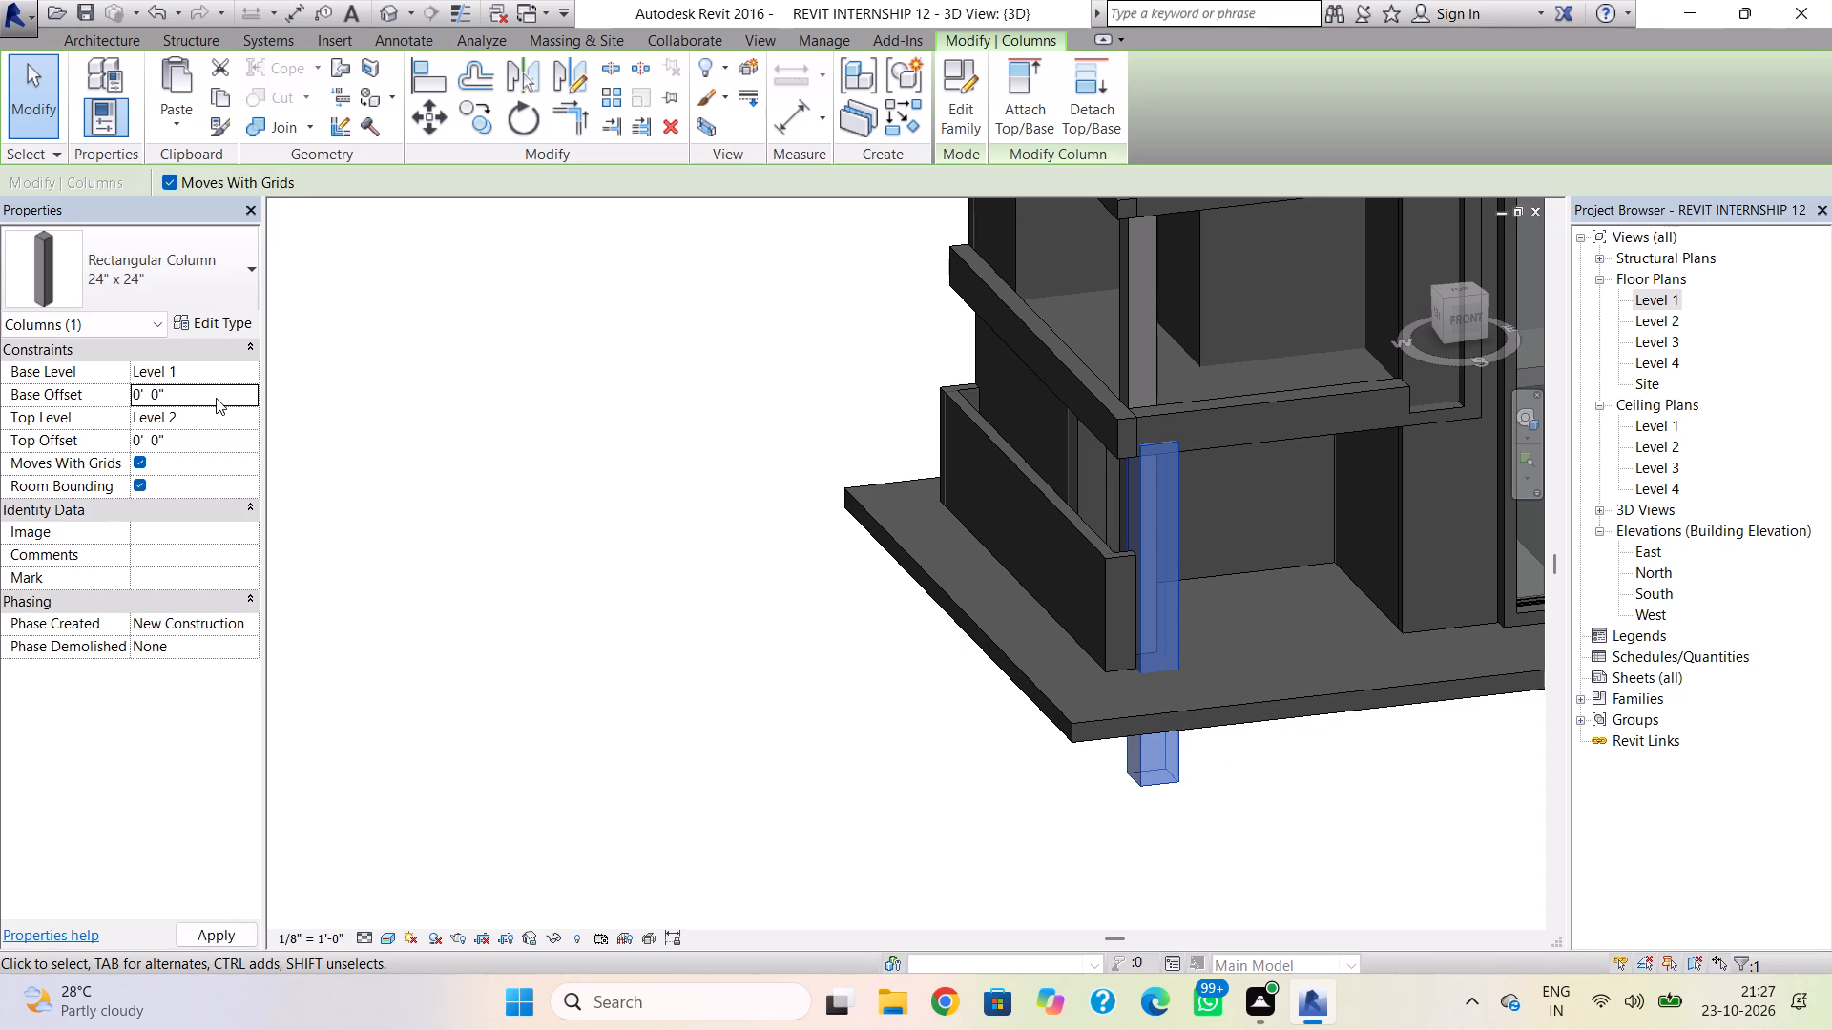
# Set the 24" x 24" column's top offset to -6' from Level 2.
pyautogui.click(207, 437)
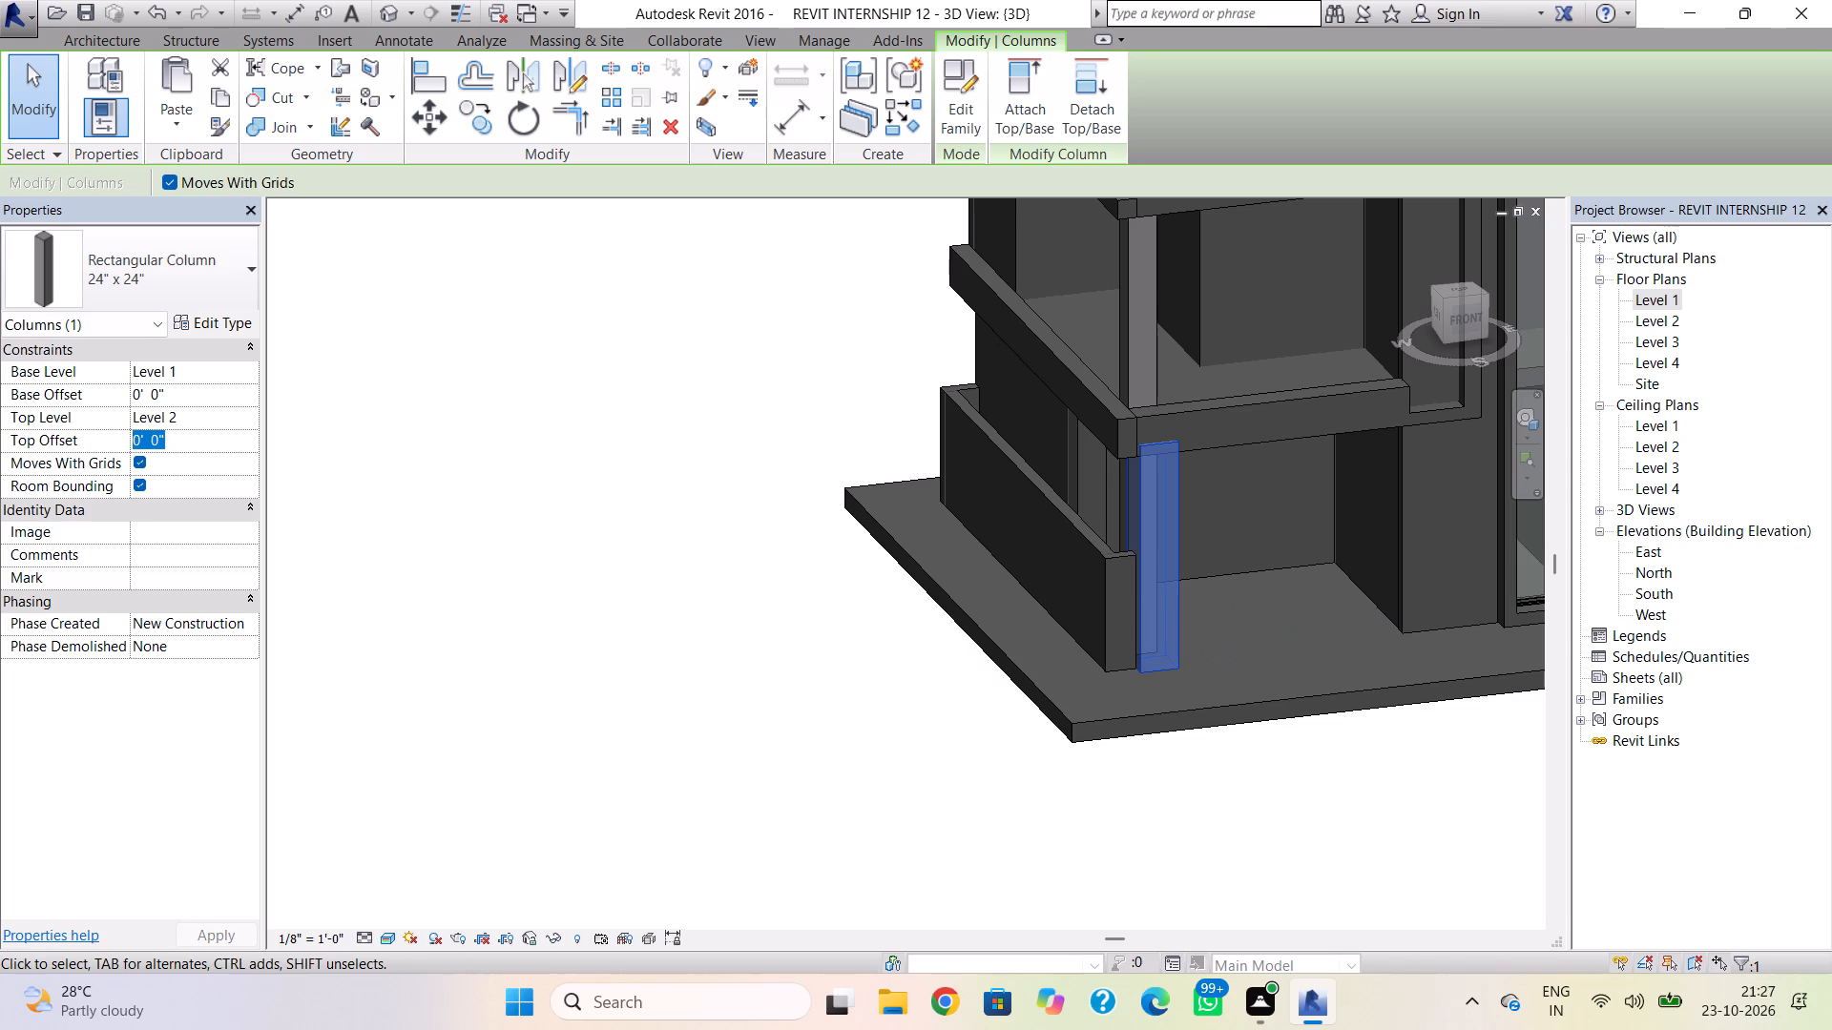
pyautogui.write("-6'")
pyautogui.press('Return')
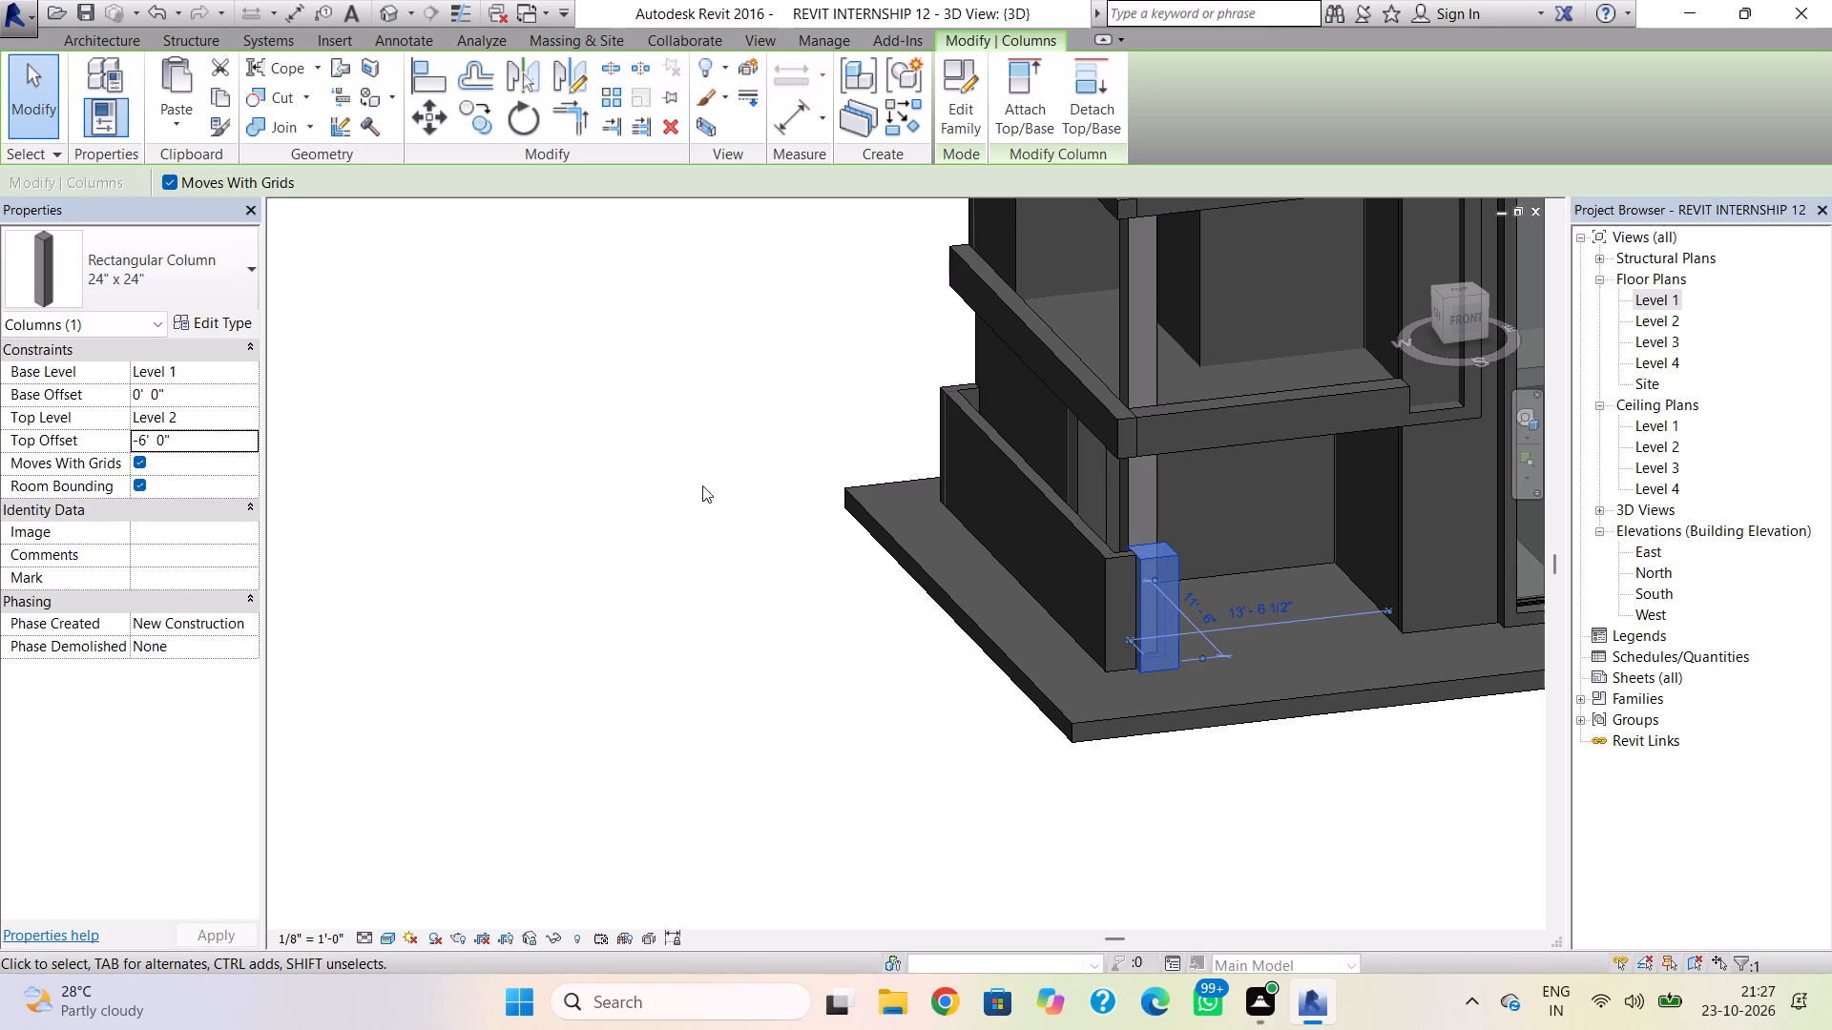
pyautogui.press('`')
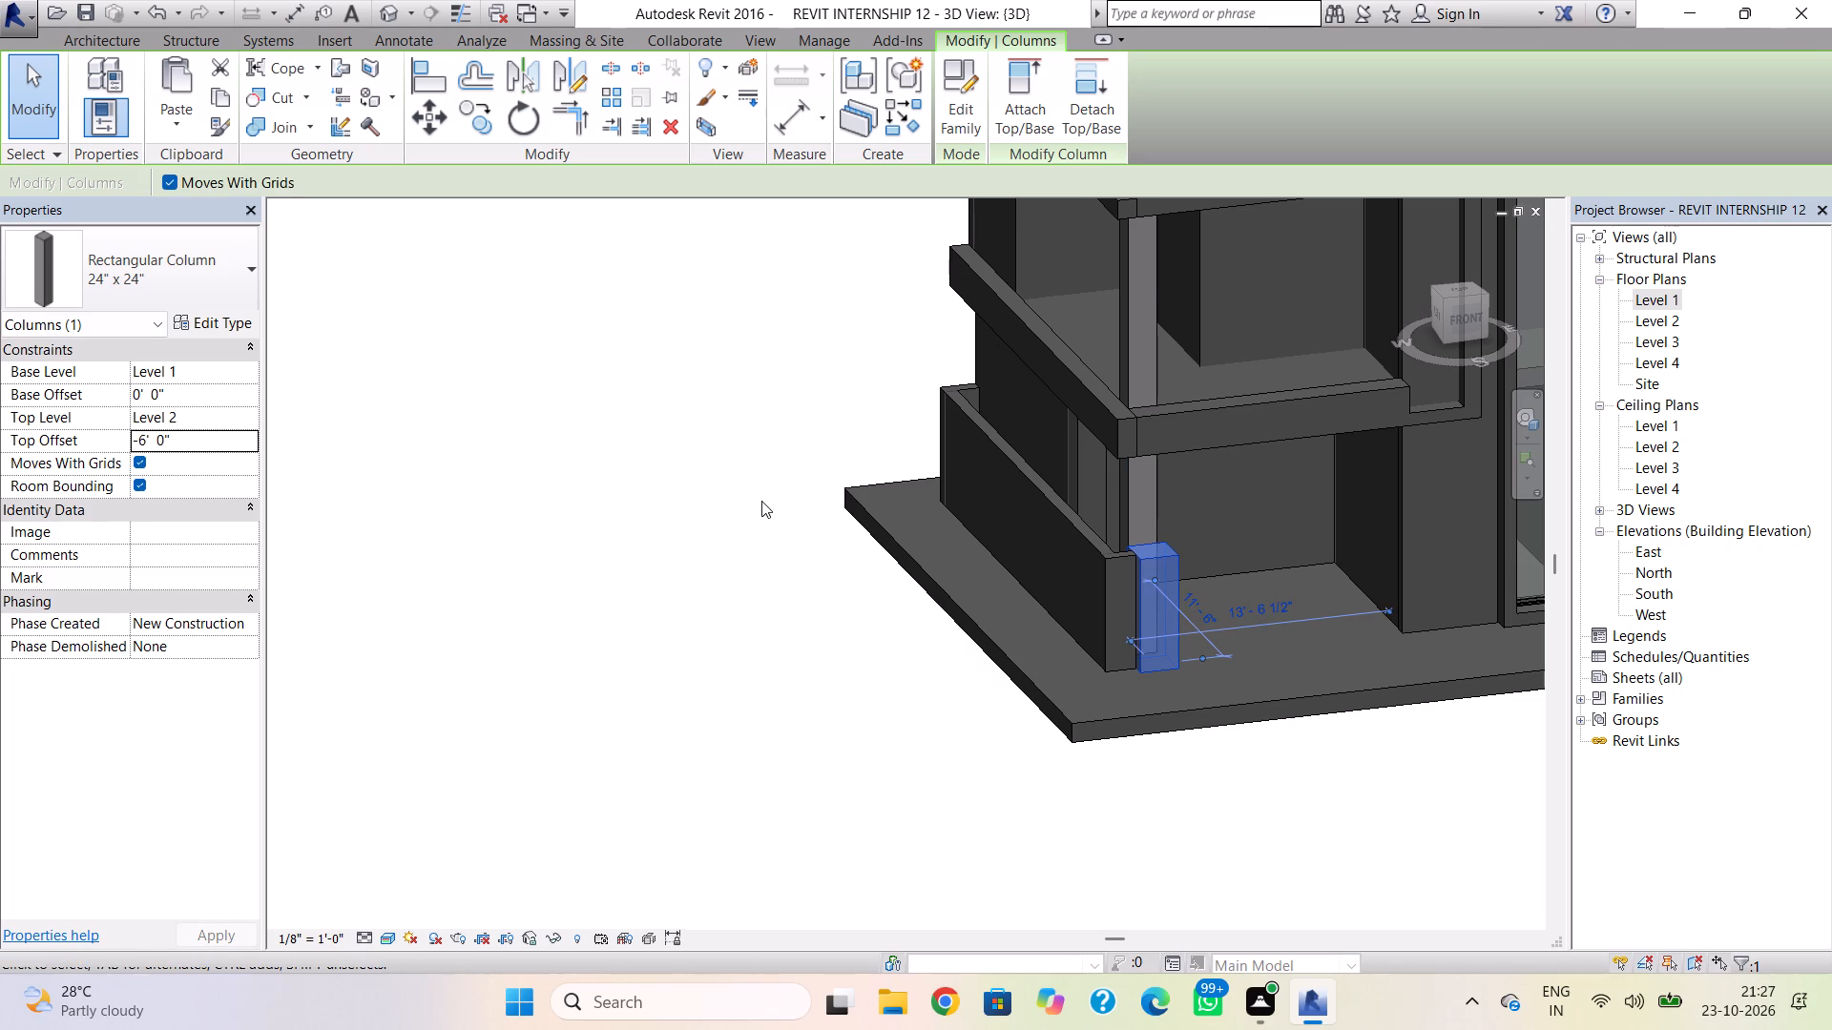
pyautogui.press('Escape')
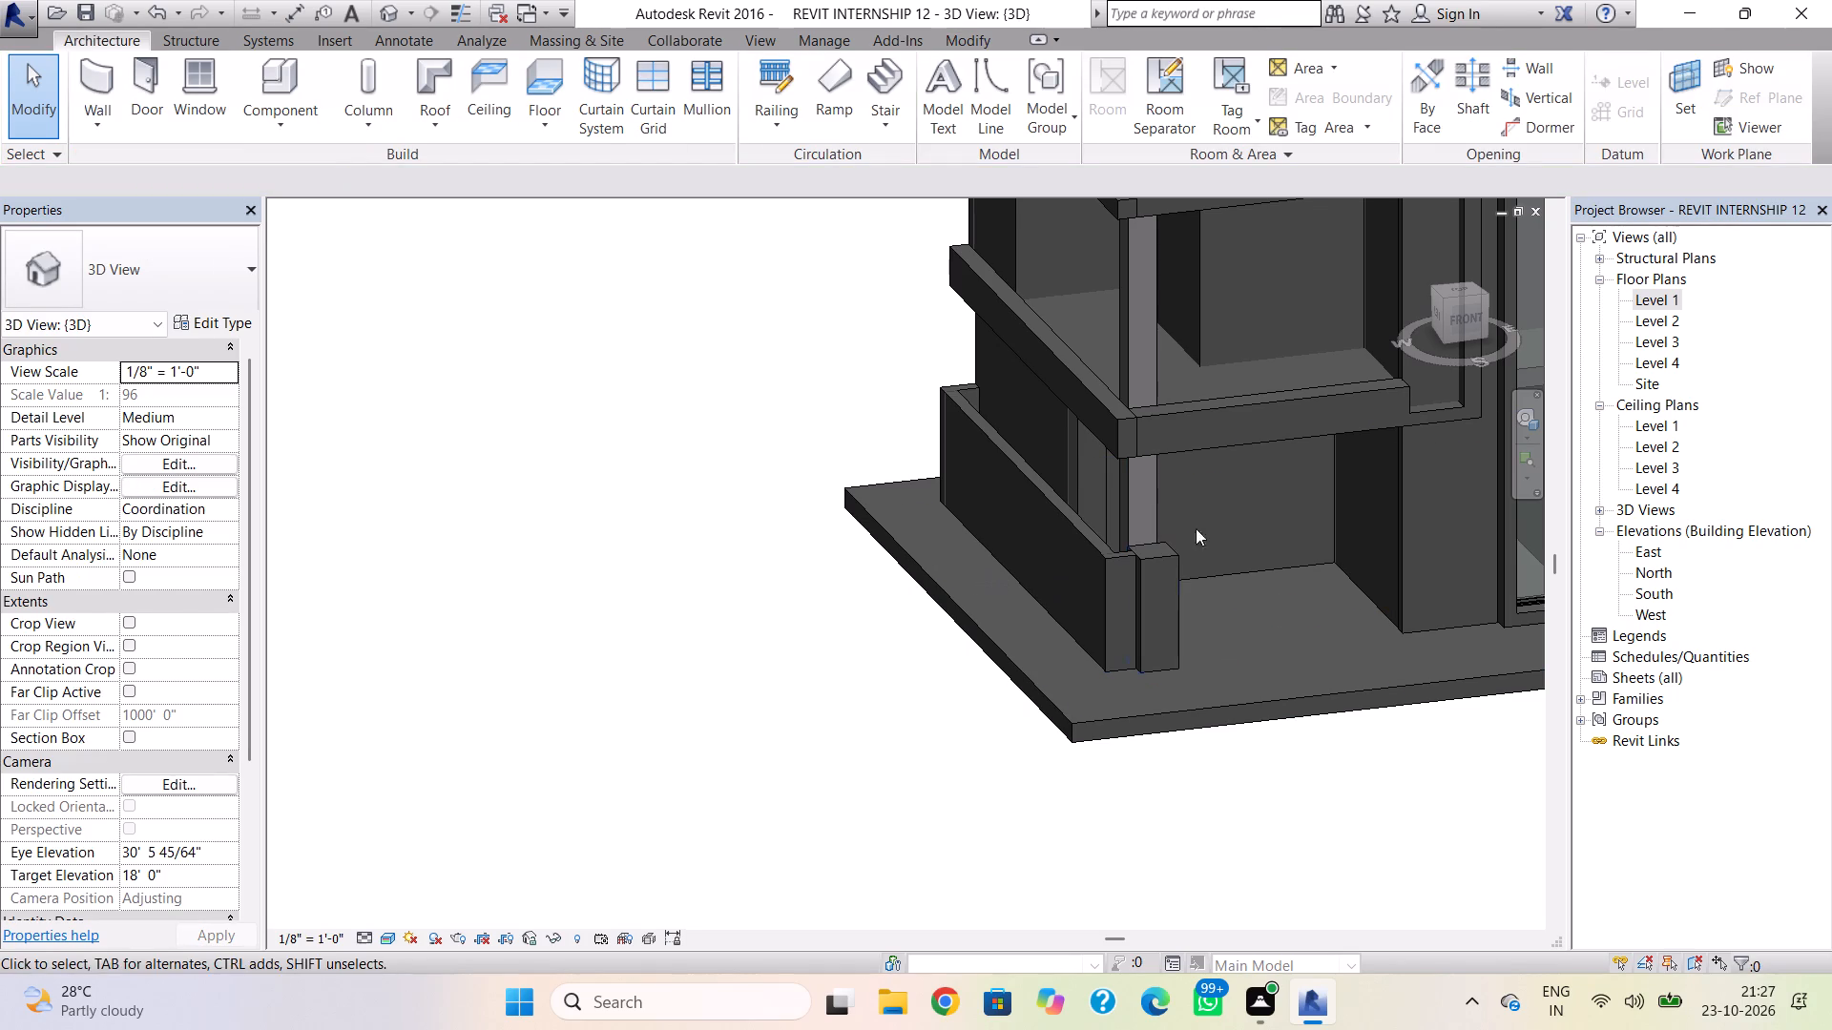
# Change the shortened column at the boundary wall's end to the 18" x 18" Rectangular Column type.
pyautogui.click(1176, 584)
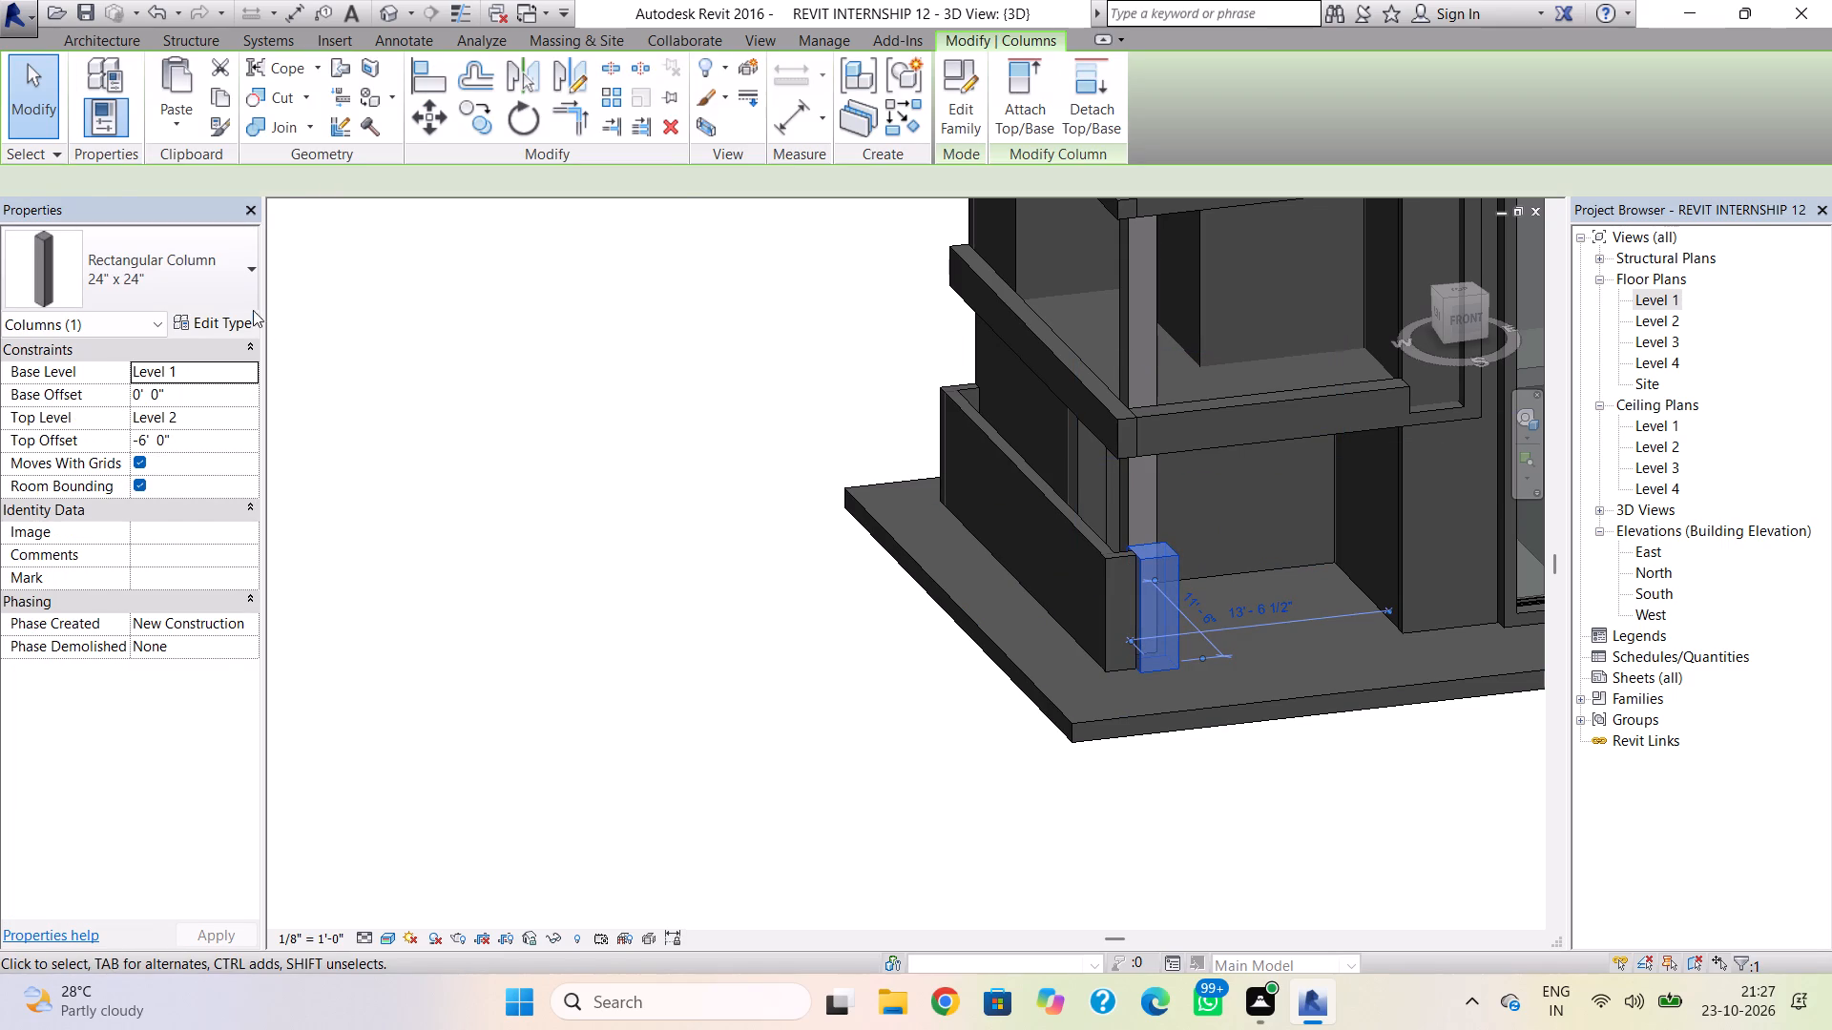
pyautogui.click(227, 287)
pyautogui.click(135, 433)
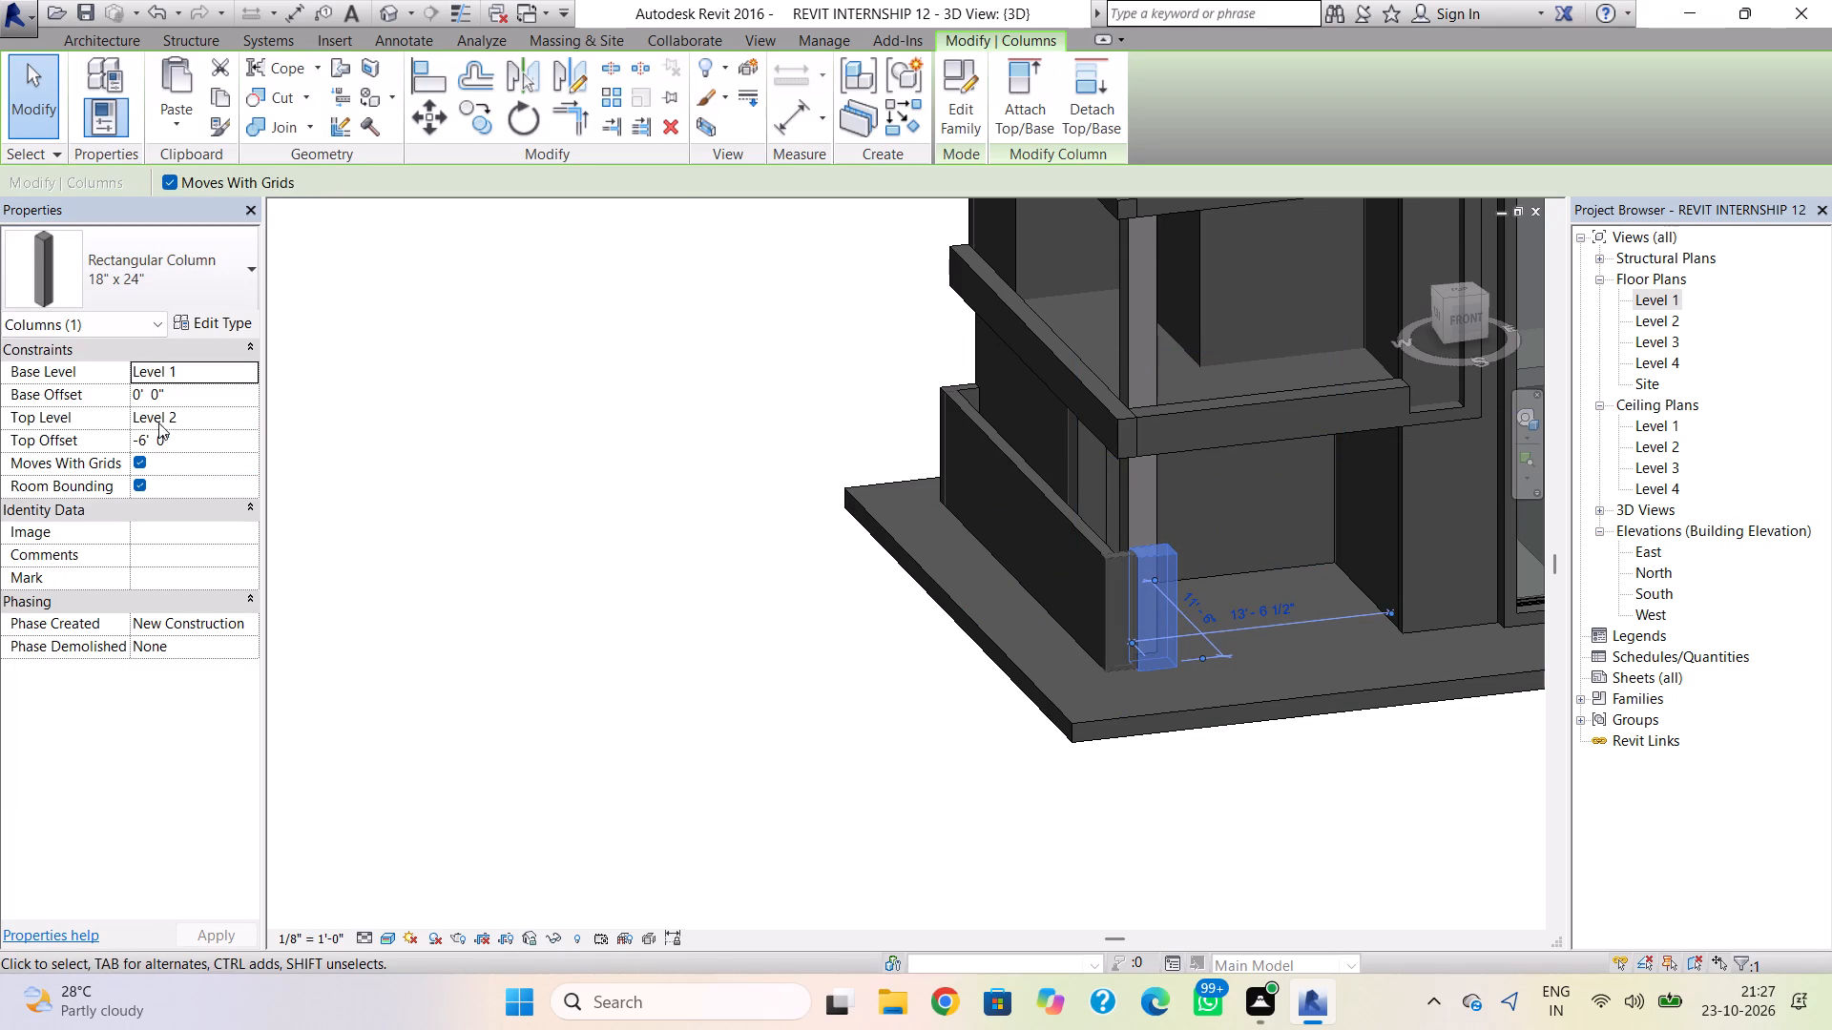
pyautogui.click(159, 280)
pyautogui.click(133, 398)
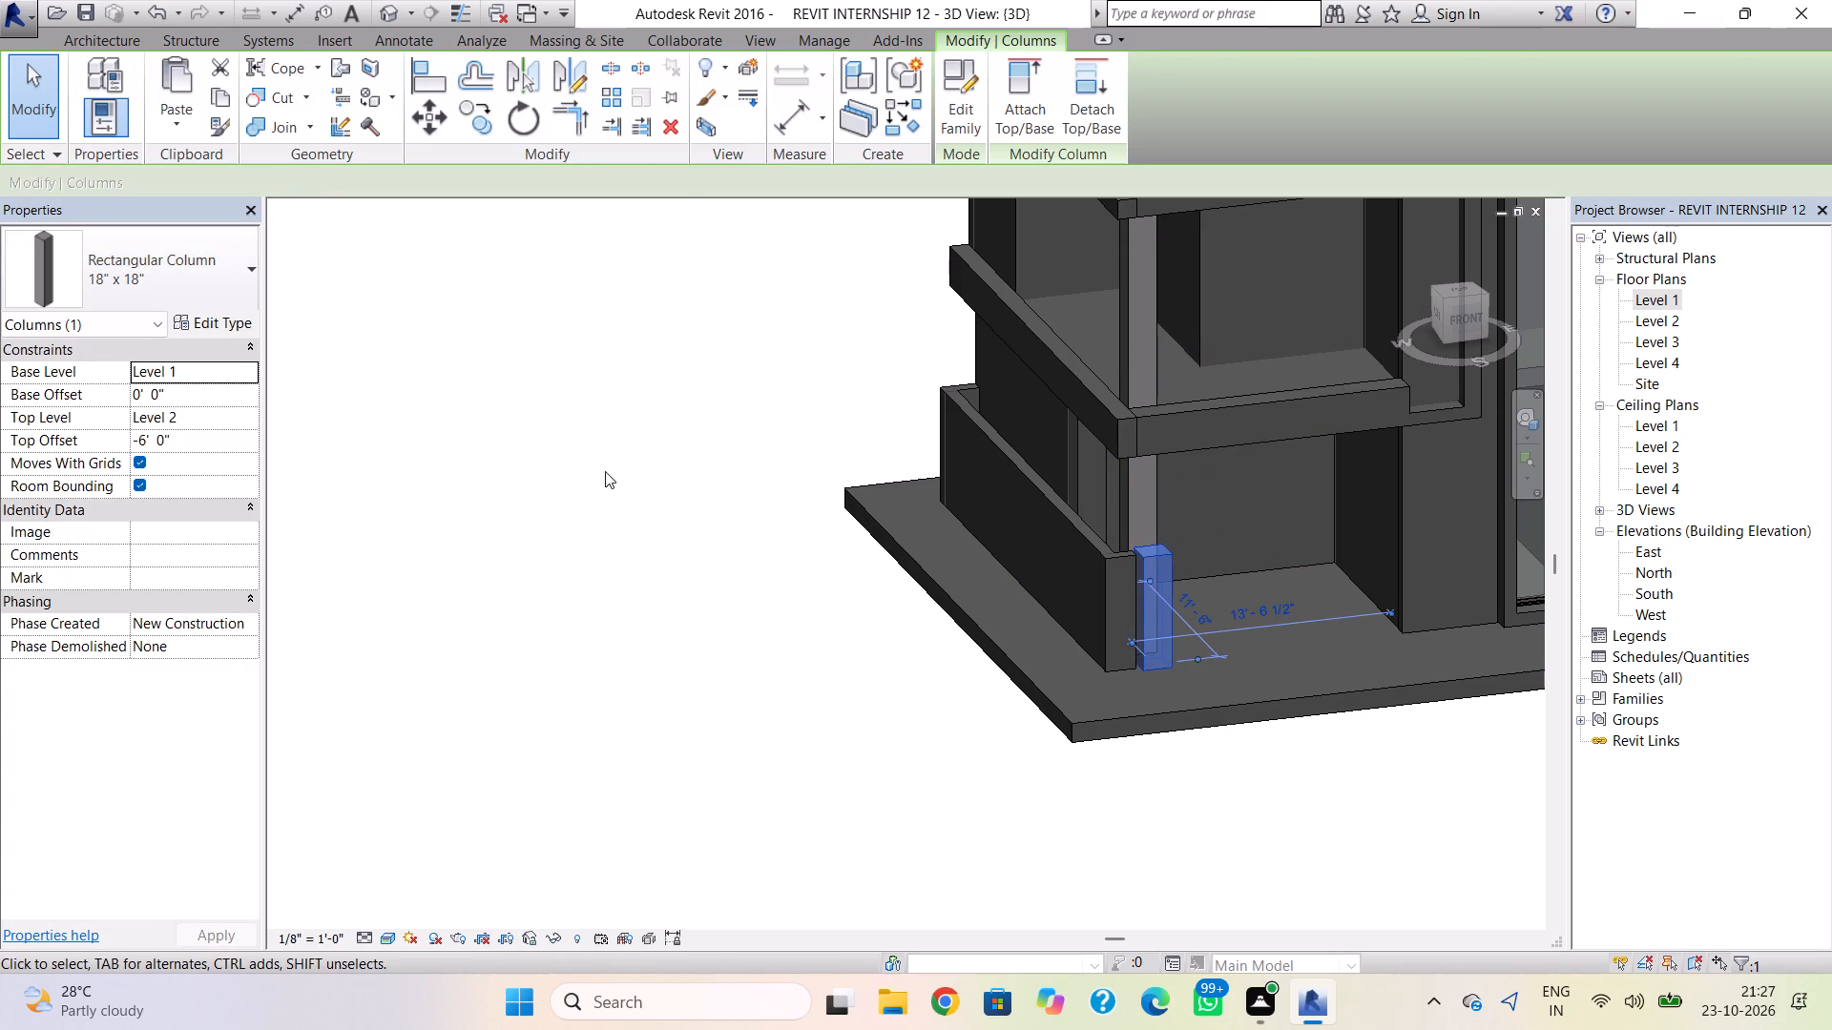
pyautogui.press('Escape')
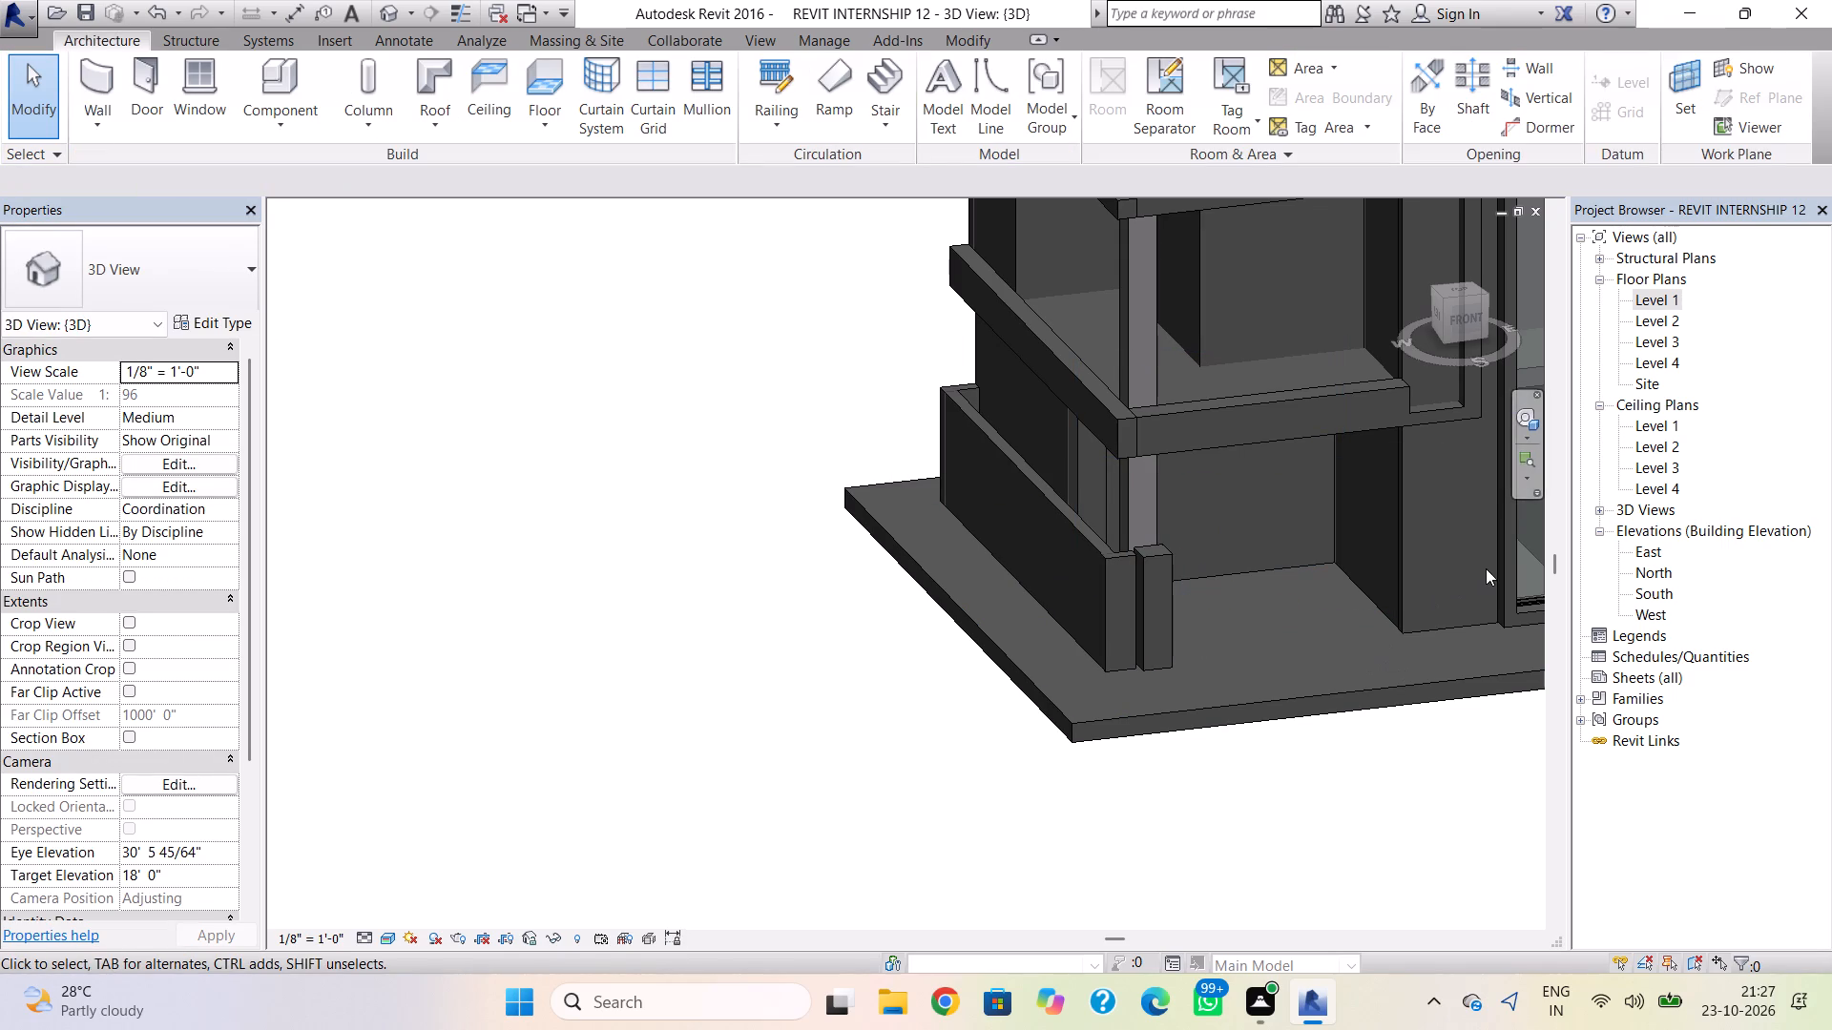
# In the Level 1 plan, extend the short connecting wall's free end to meet the face of the 18" x 18" column.
pyautogui.doubleClick(1650, 303)
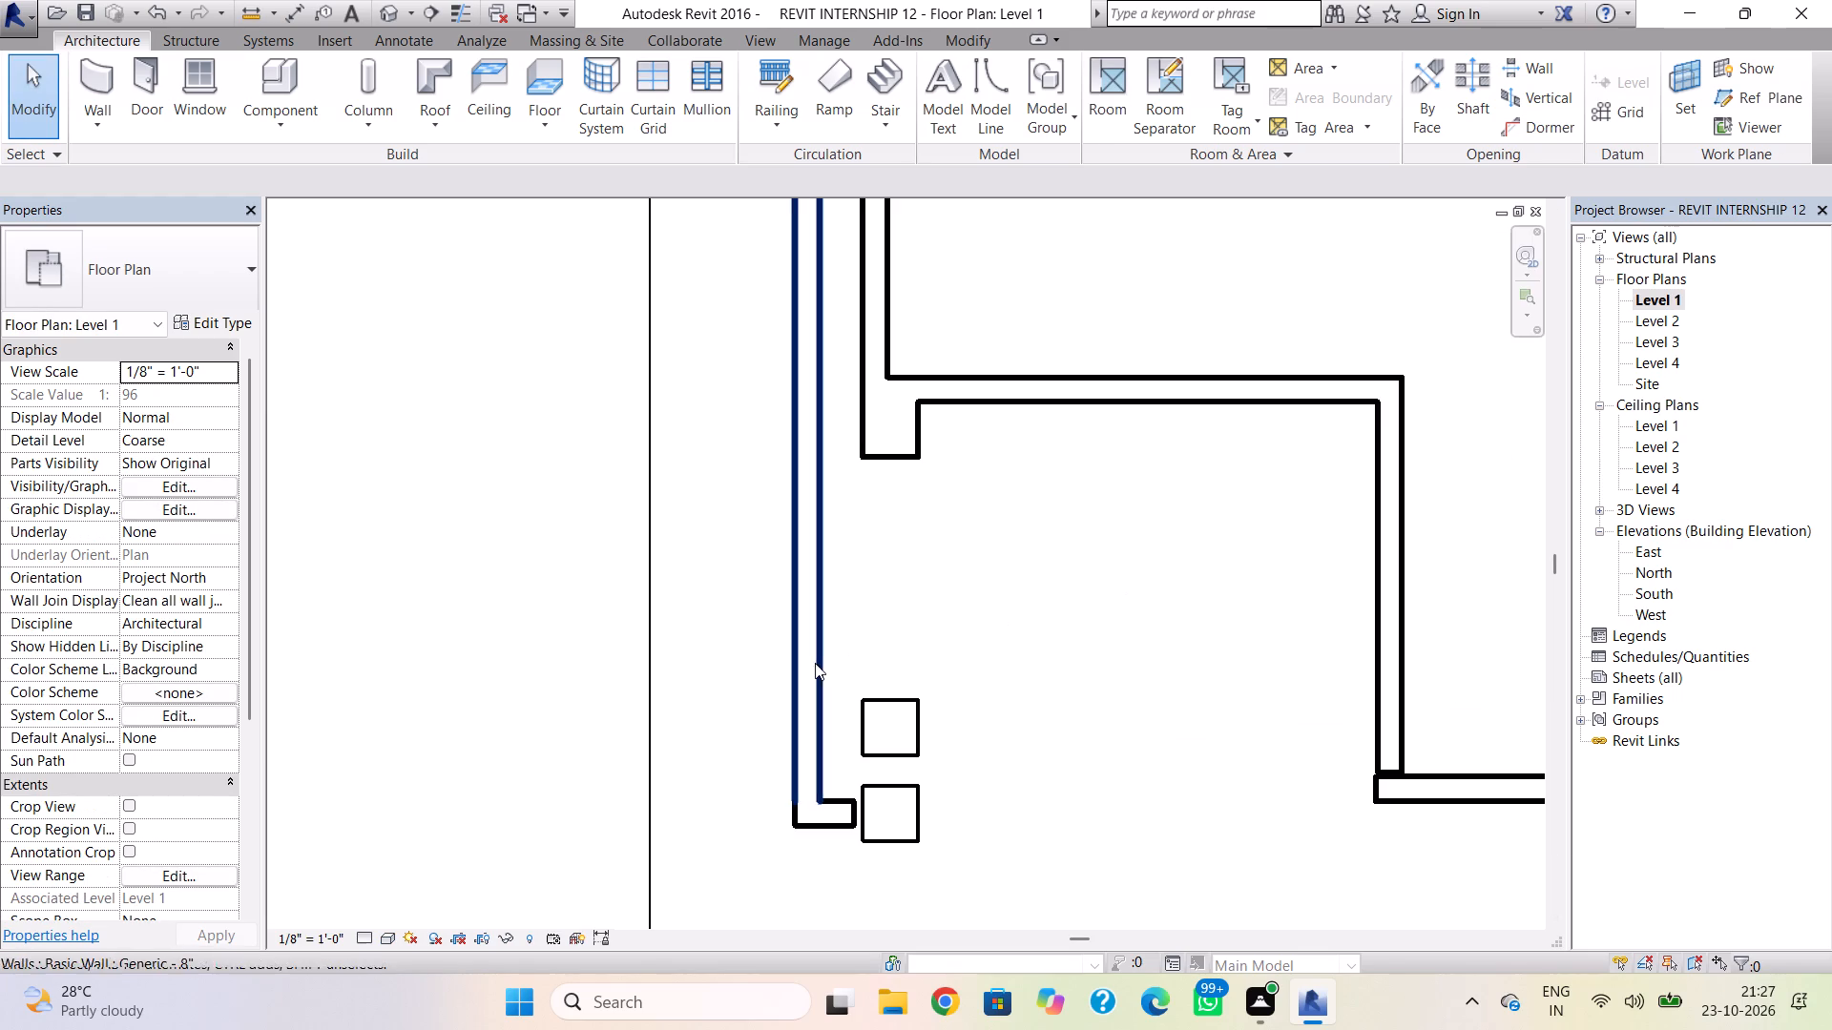
pyautogui.click(838, 811)
pyautogui.click(851, 810)
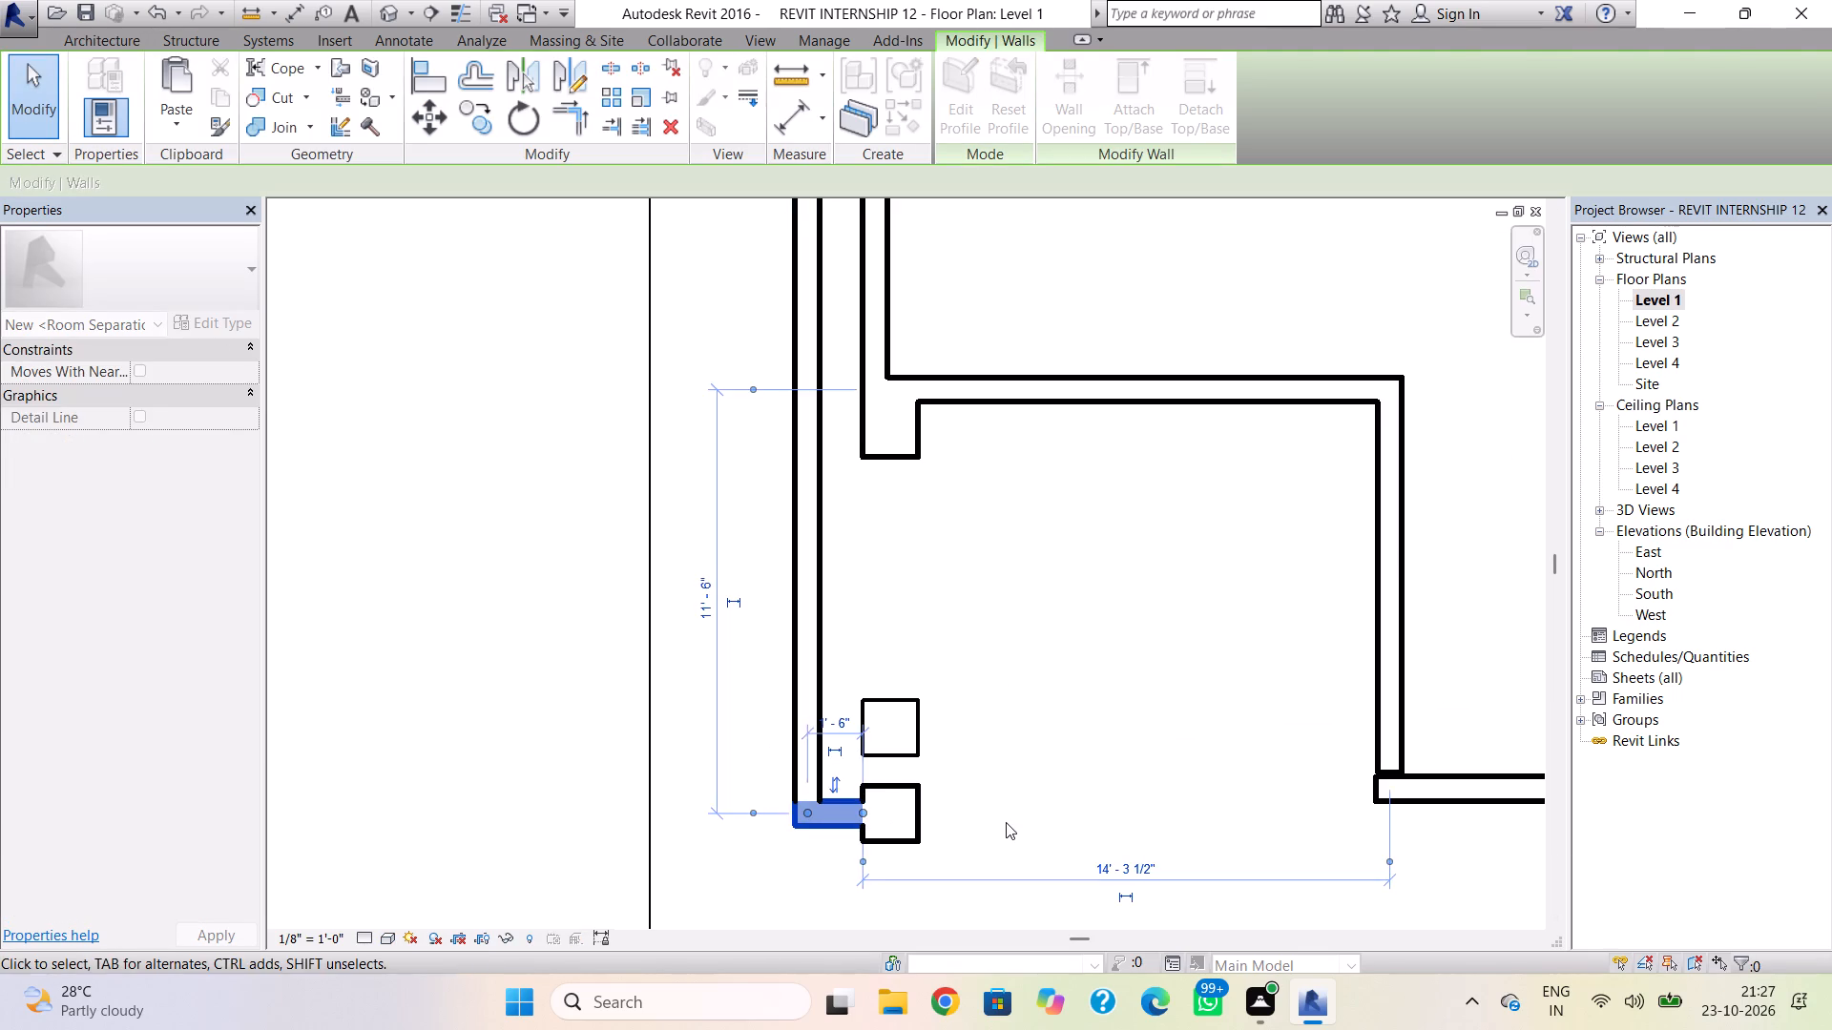
pyautogui.press('Escape')
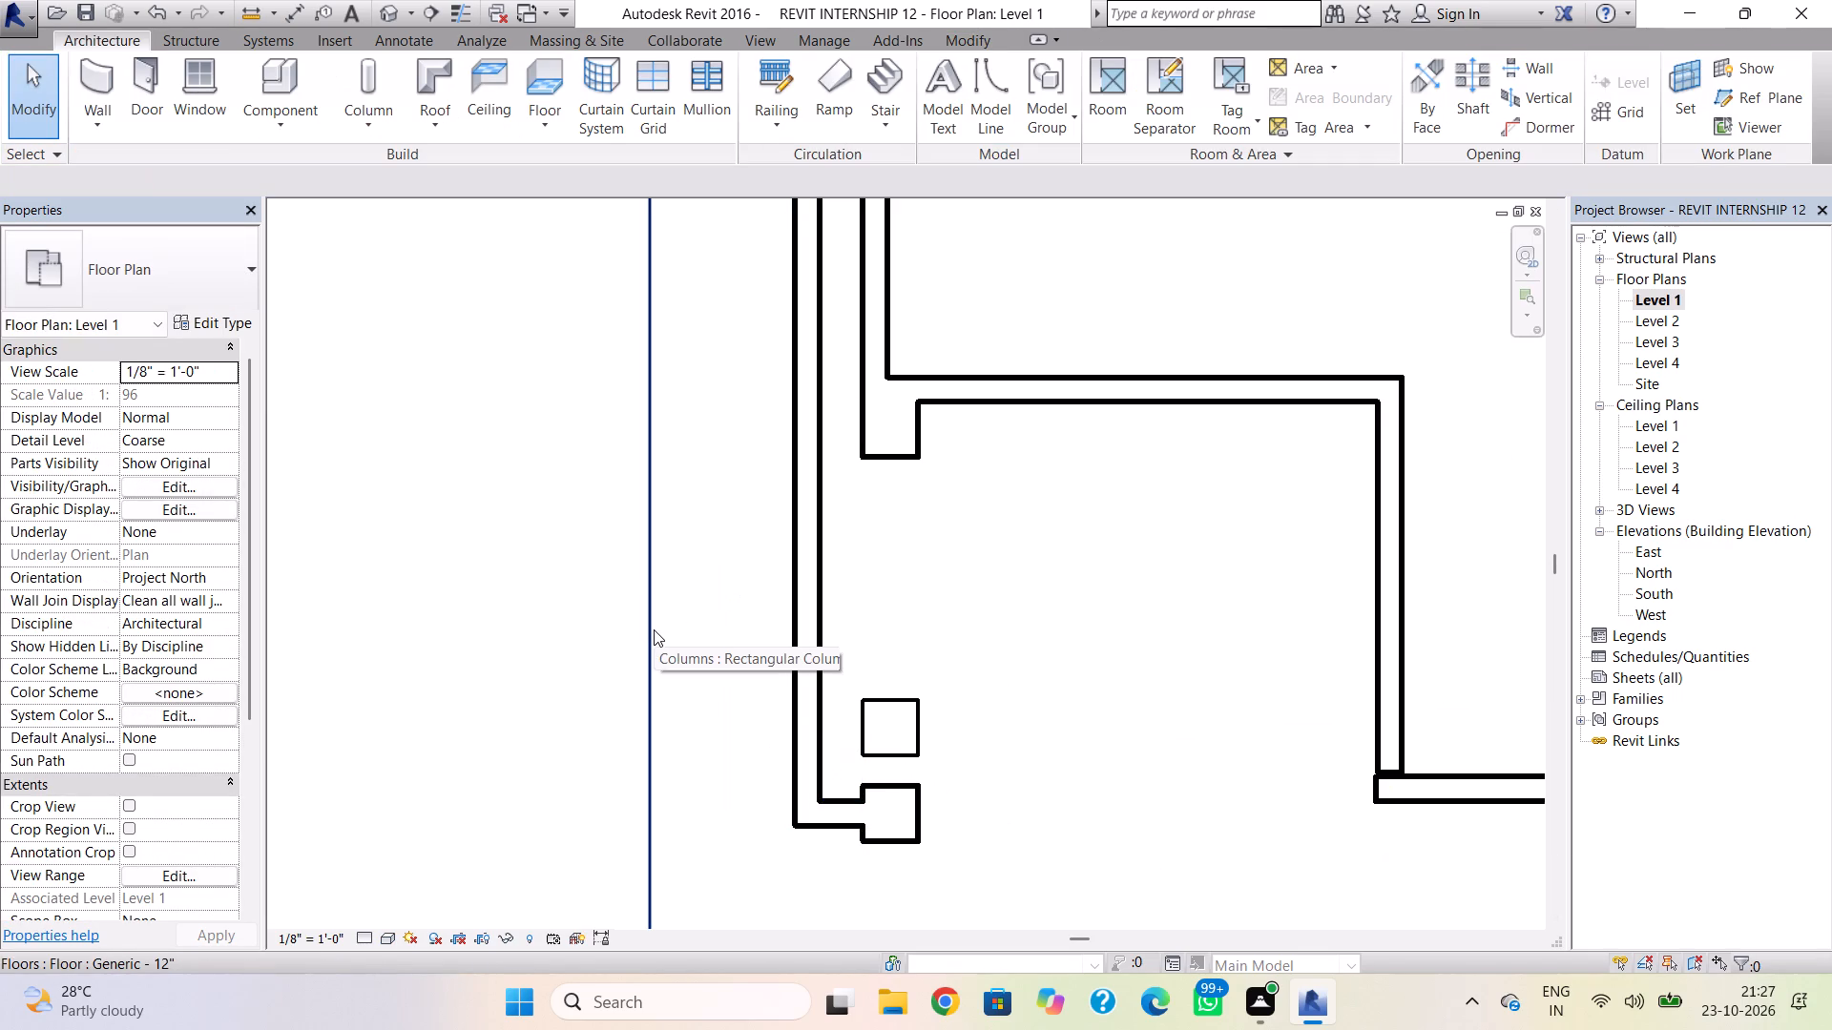
# Place an 18" x 18" Rectangular Column against the free end of the building's front wall, opposite the boundary wall's end column.
pyautogui.click(358, 115)
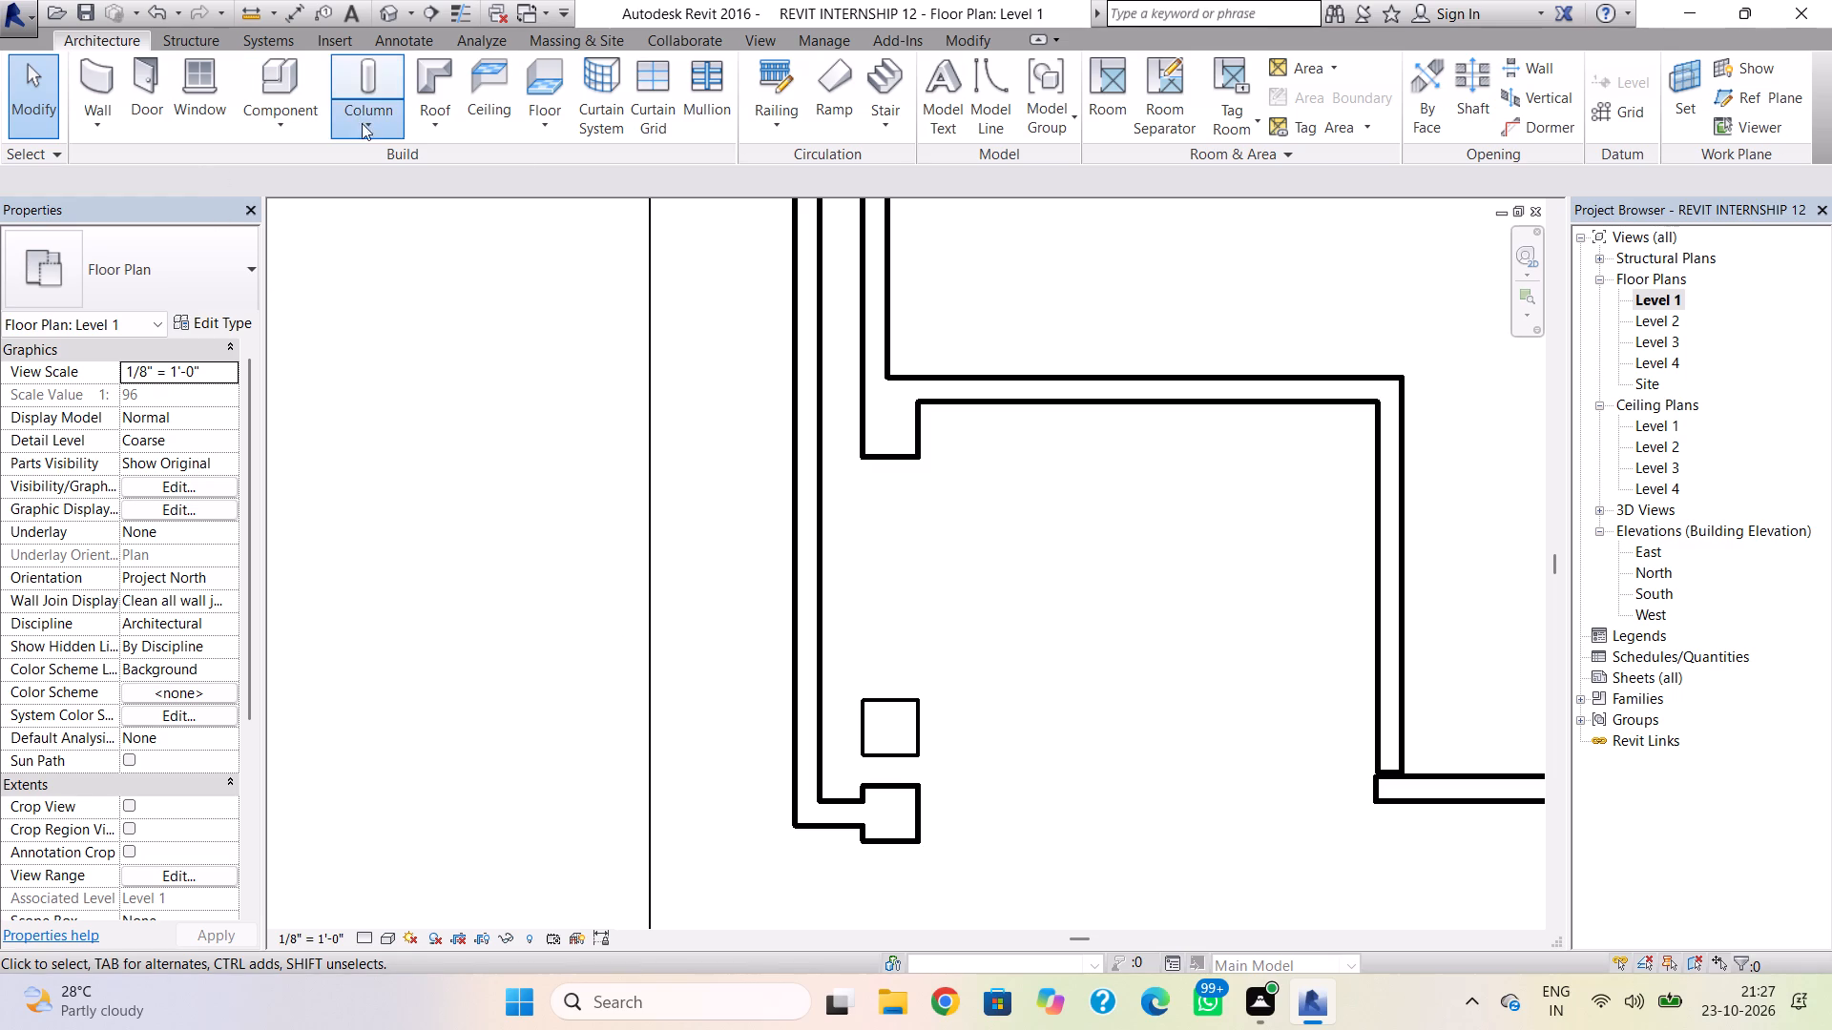
pyautogui.click(379, 202)
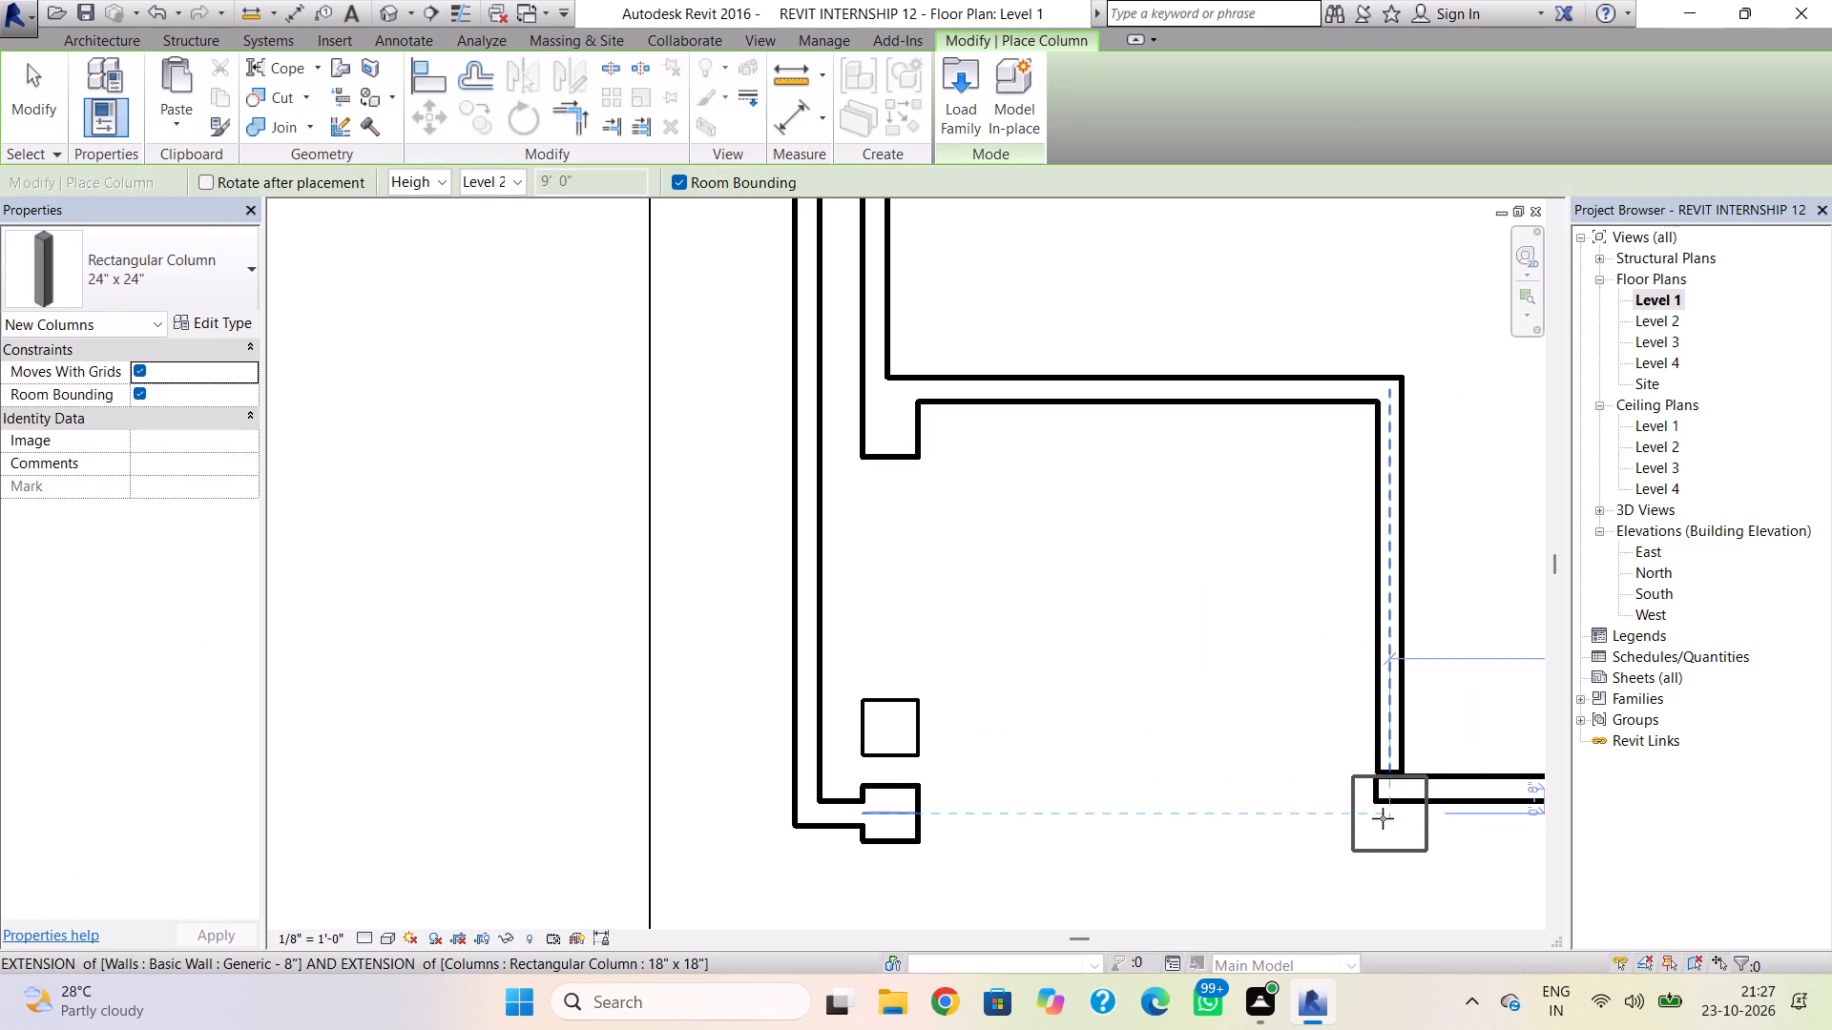
pyautogui.click(144, 254)
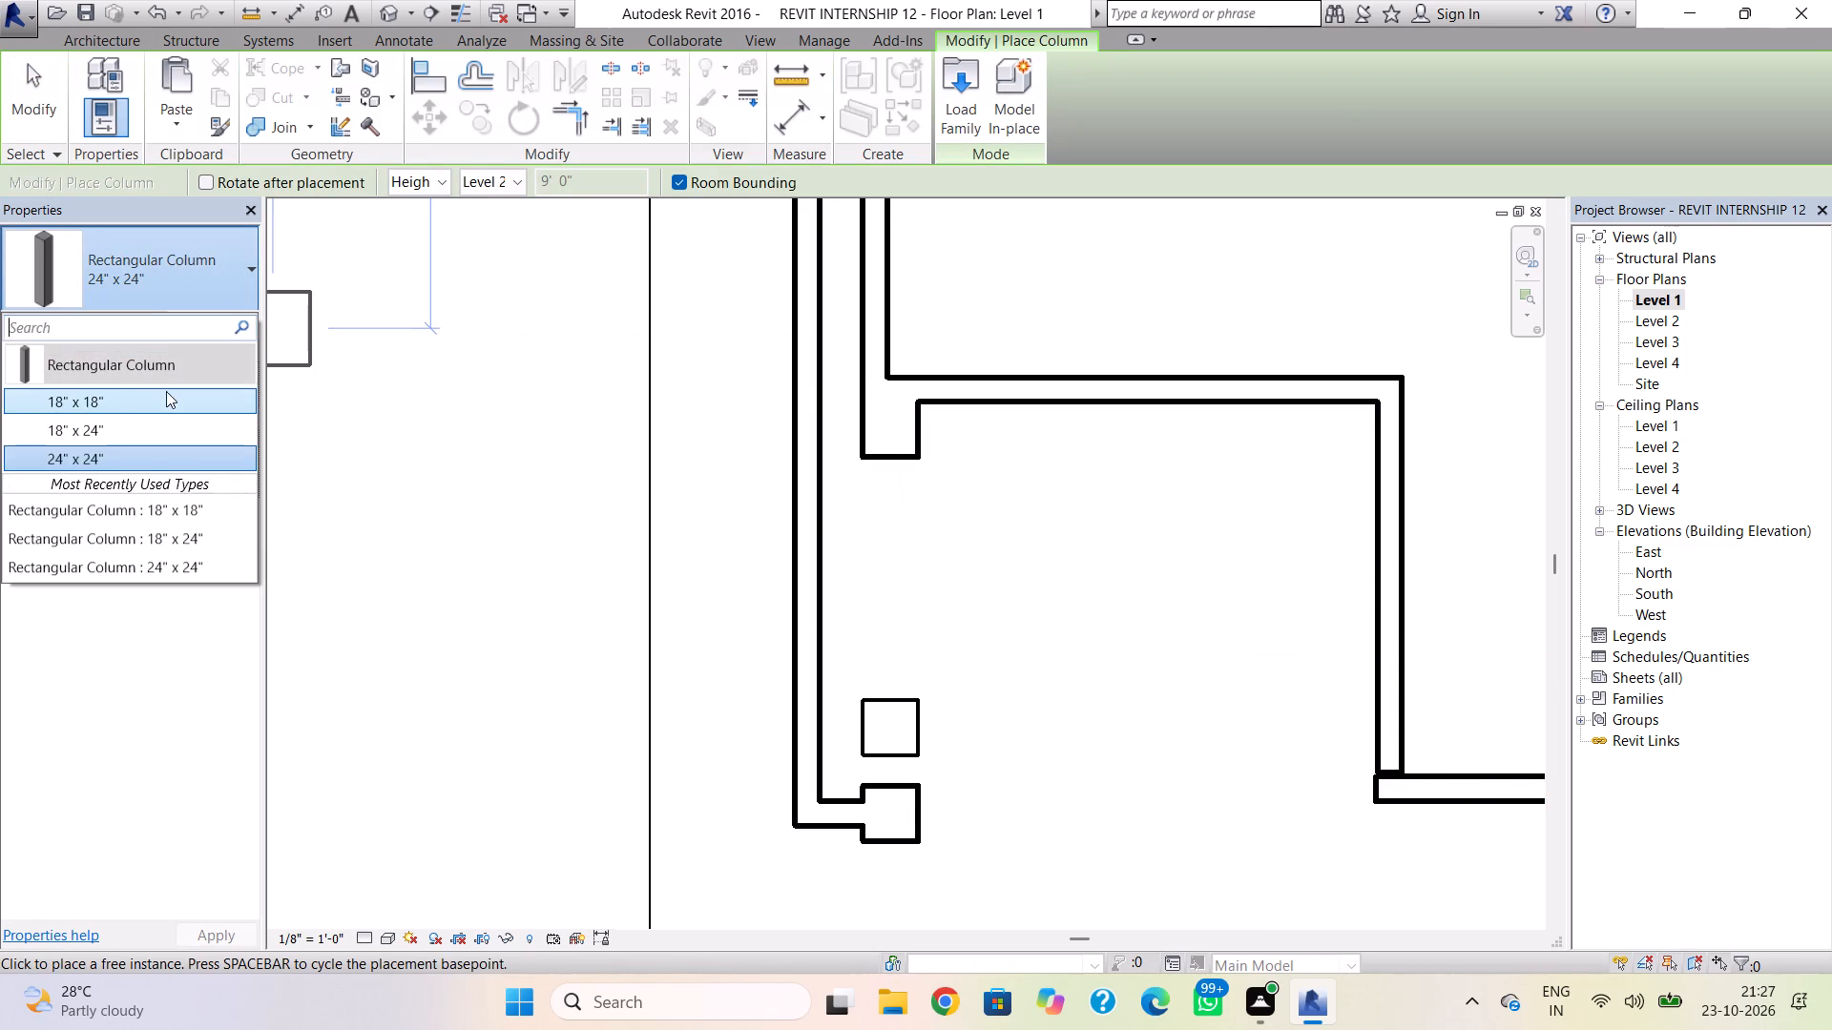
pyautogui.click(165, 398)
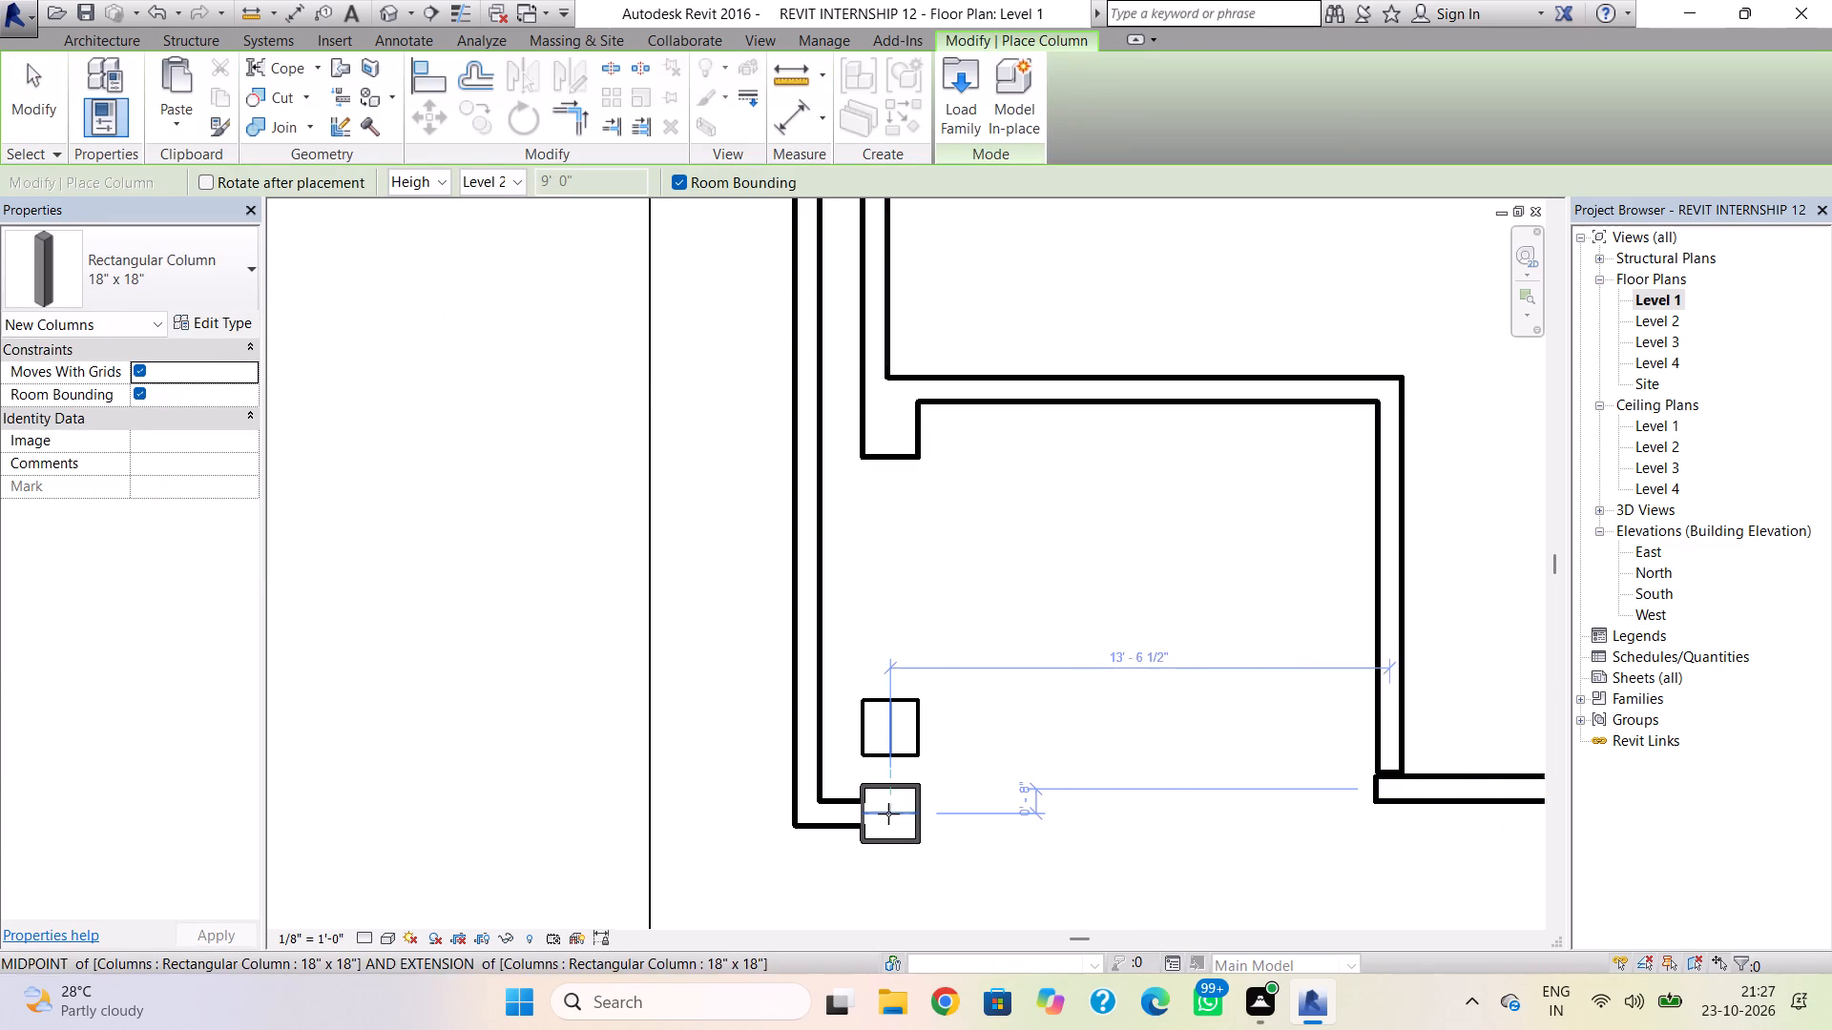
pyautogui.click(1345, 801)
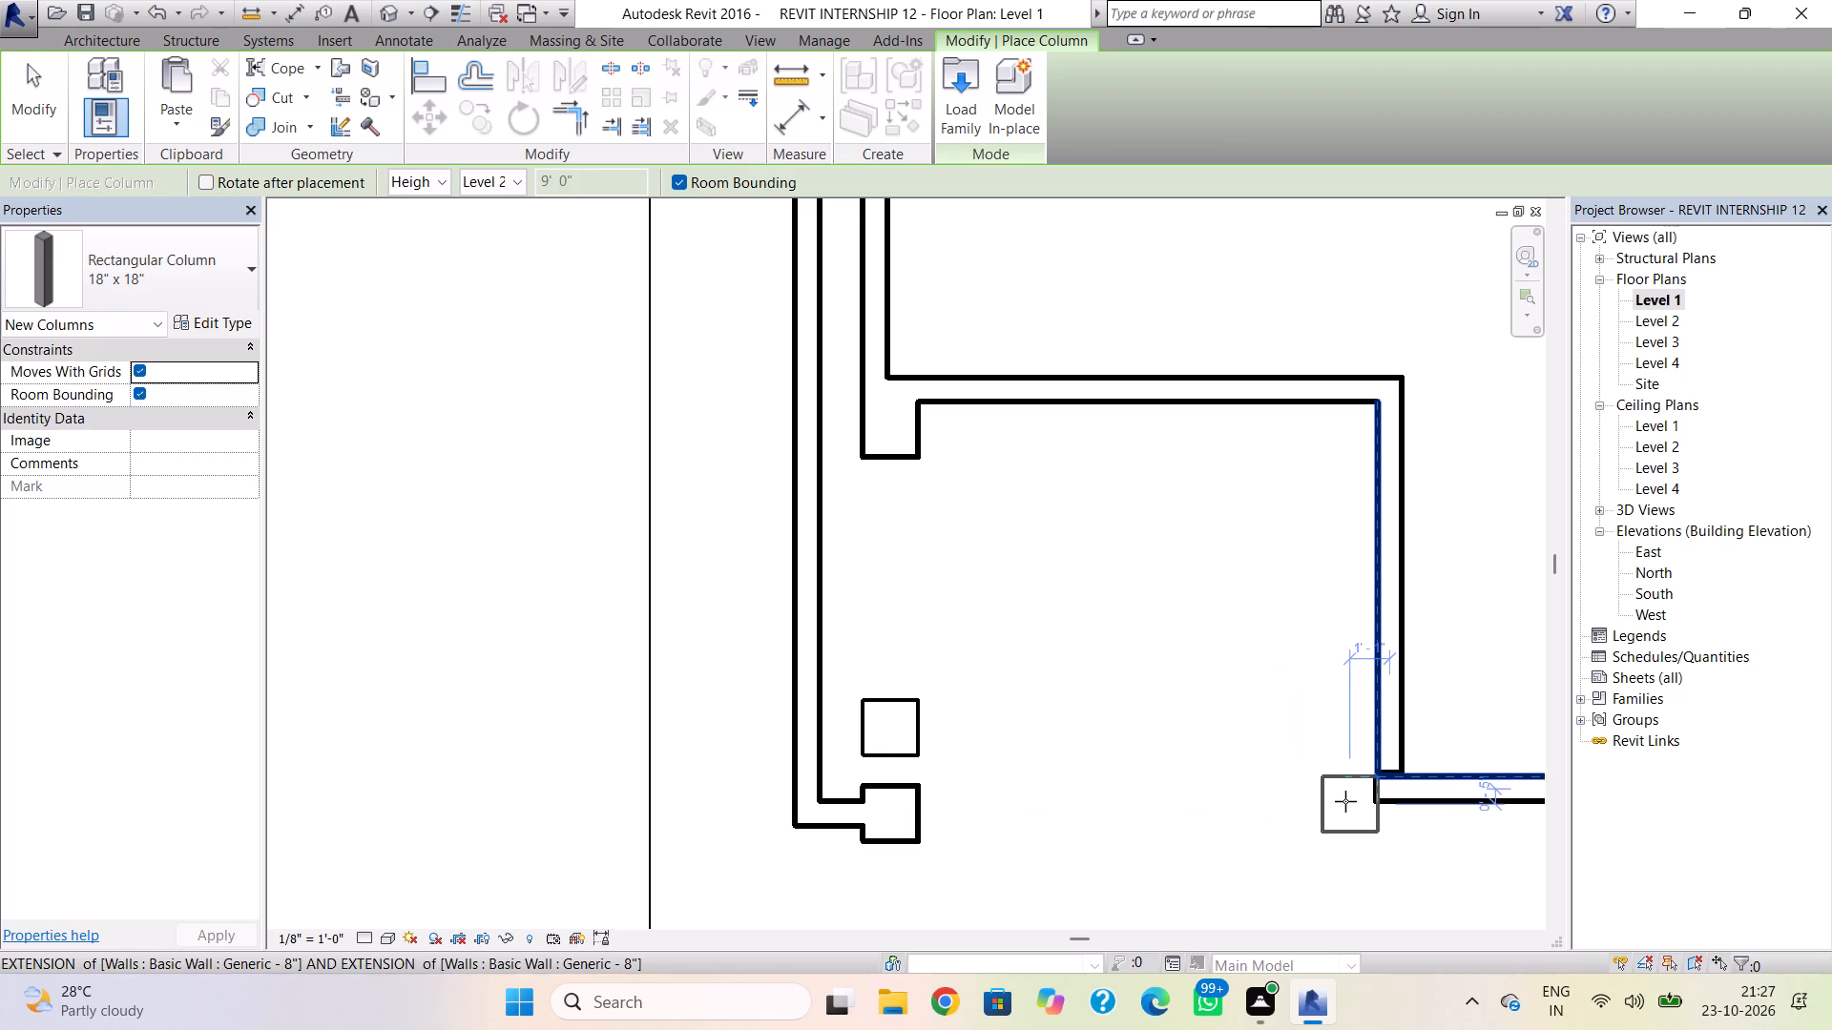
pyautogui.press('Escape')
pyautogui.press('Escape')
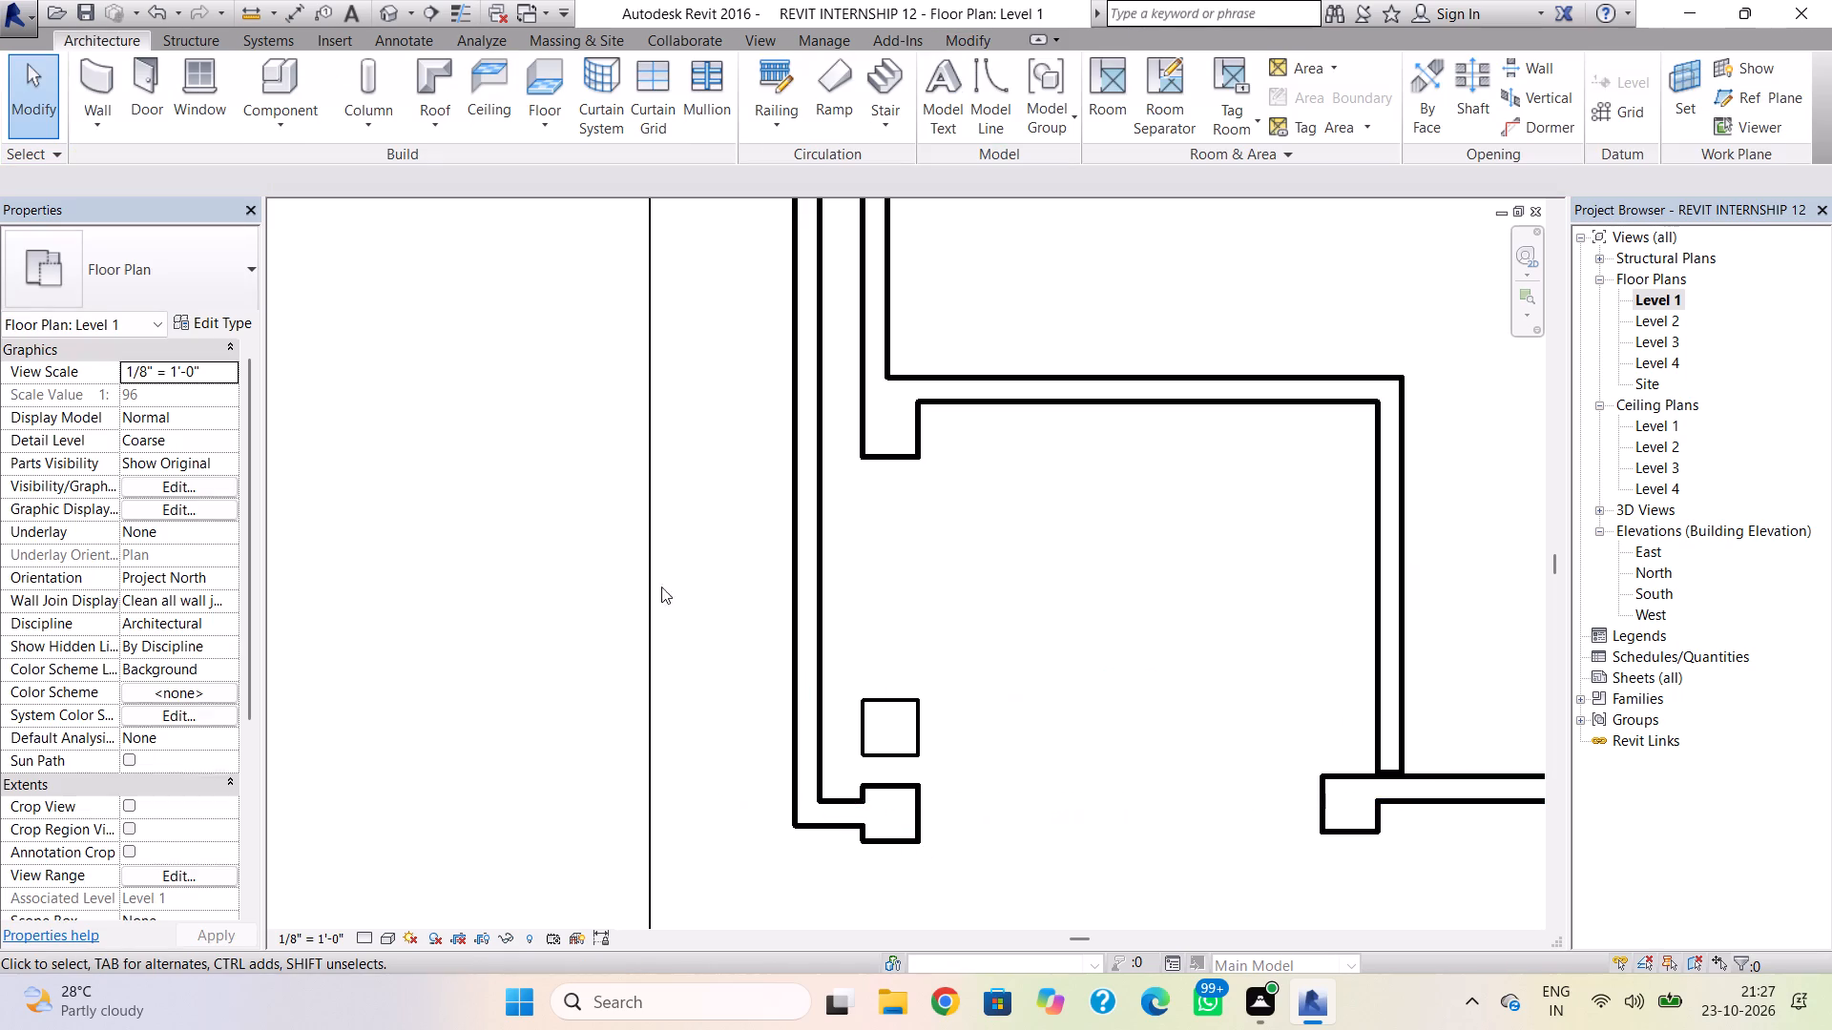
# In the 3D view, set the new 18" x 18" column's top offset to -6' from Level 2.
pyautogui.click(388, 17)
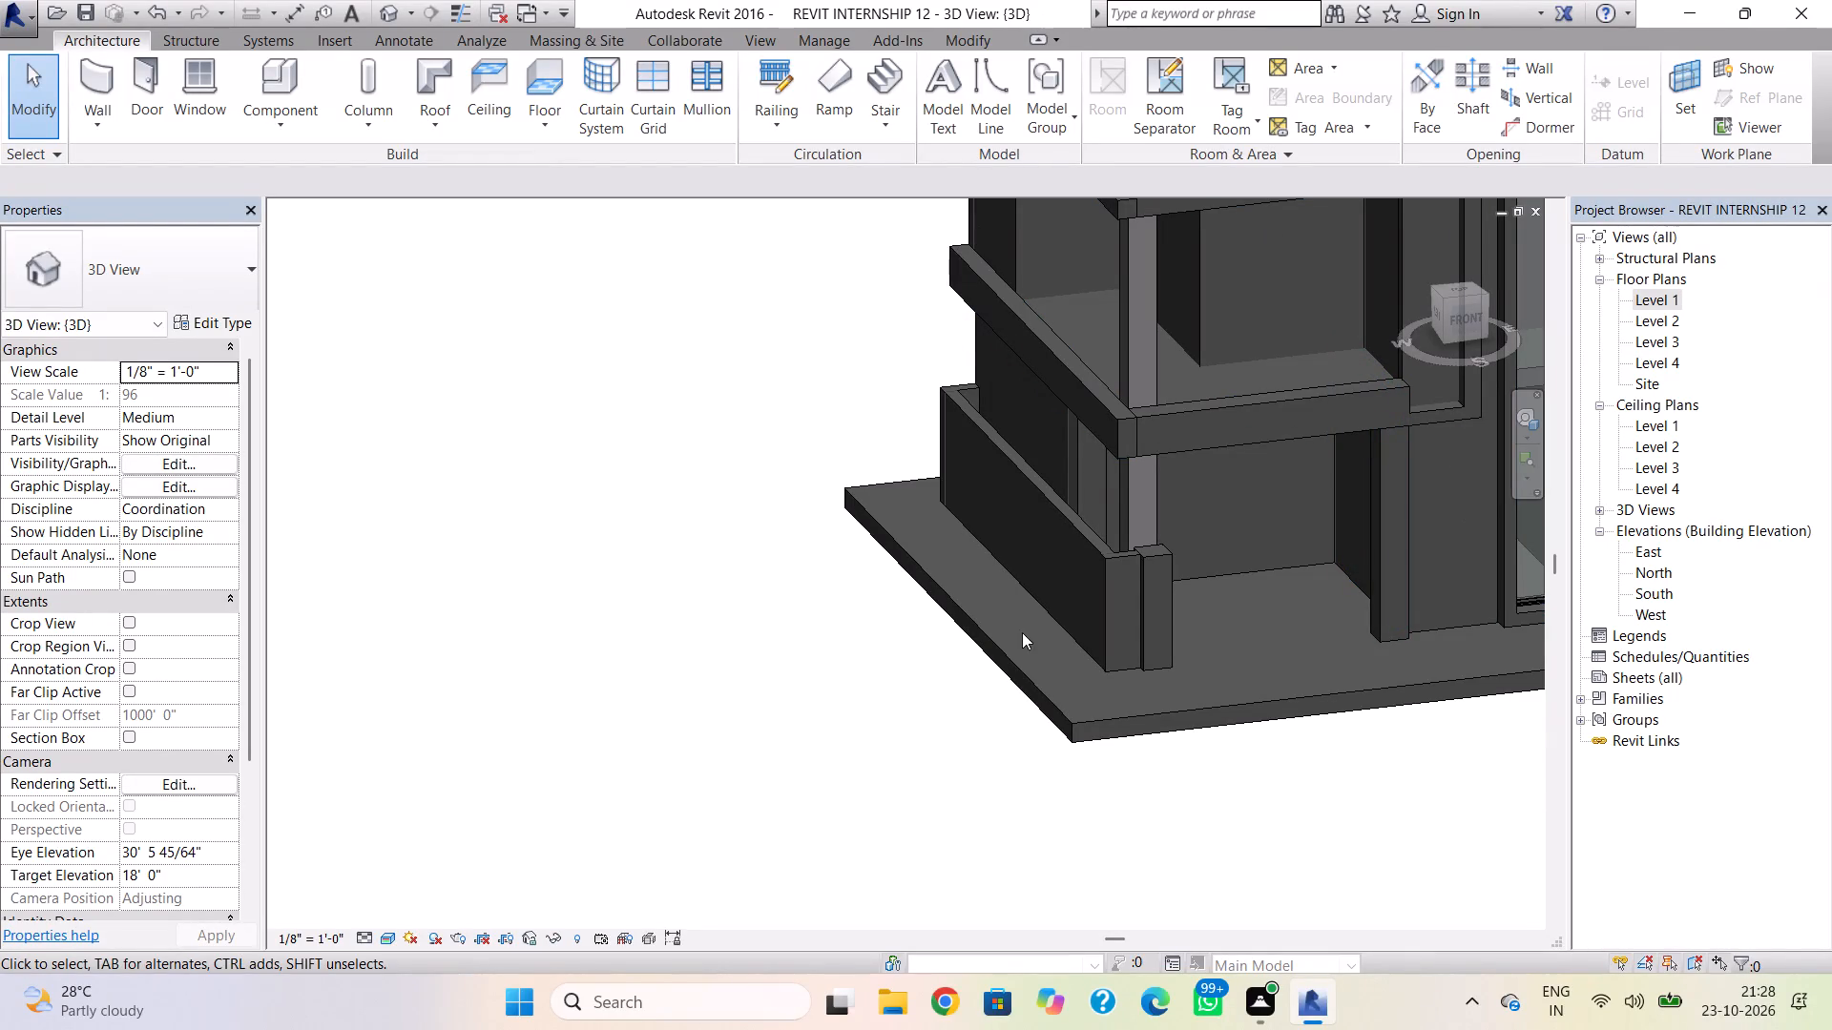
pyautogui.click(1391, 522)
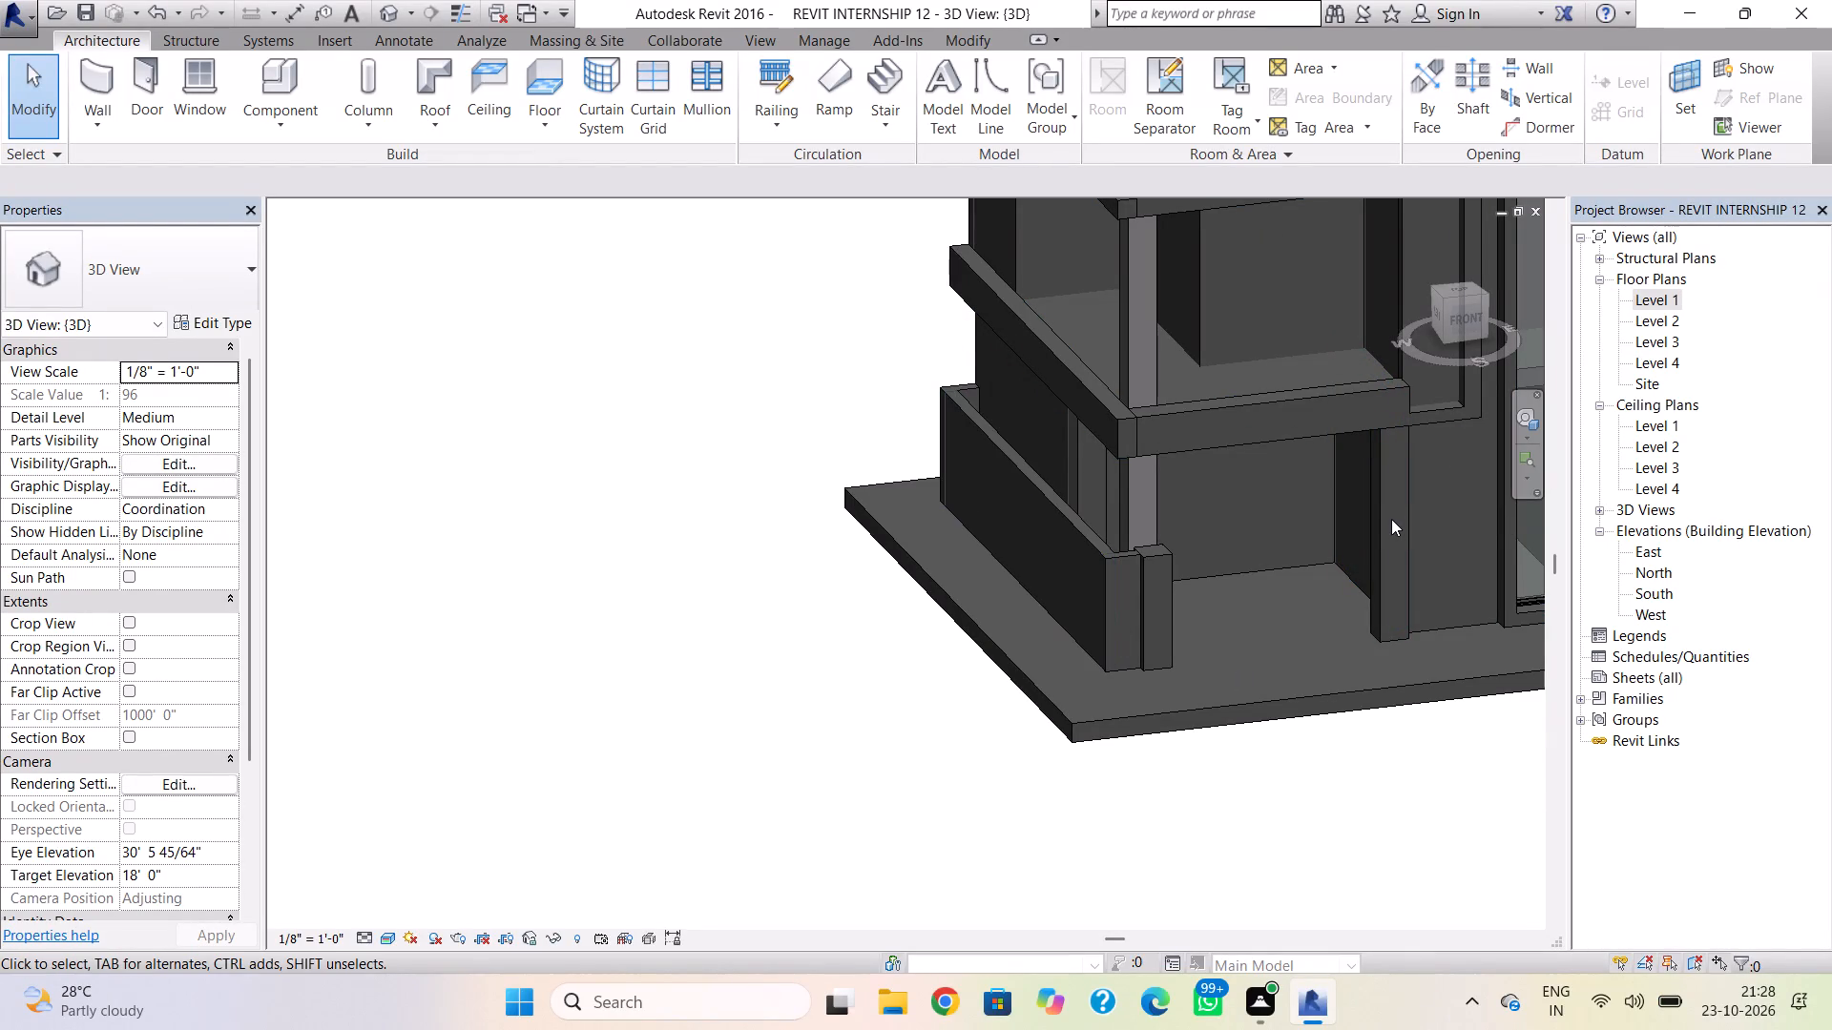
pyautogui.click(1404, 502)
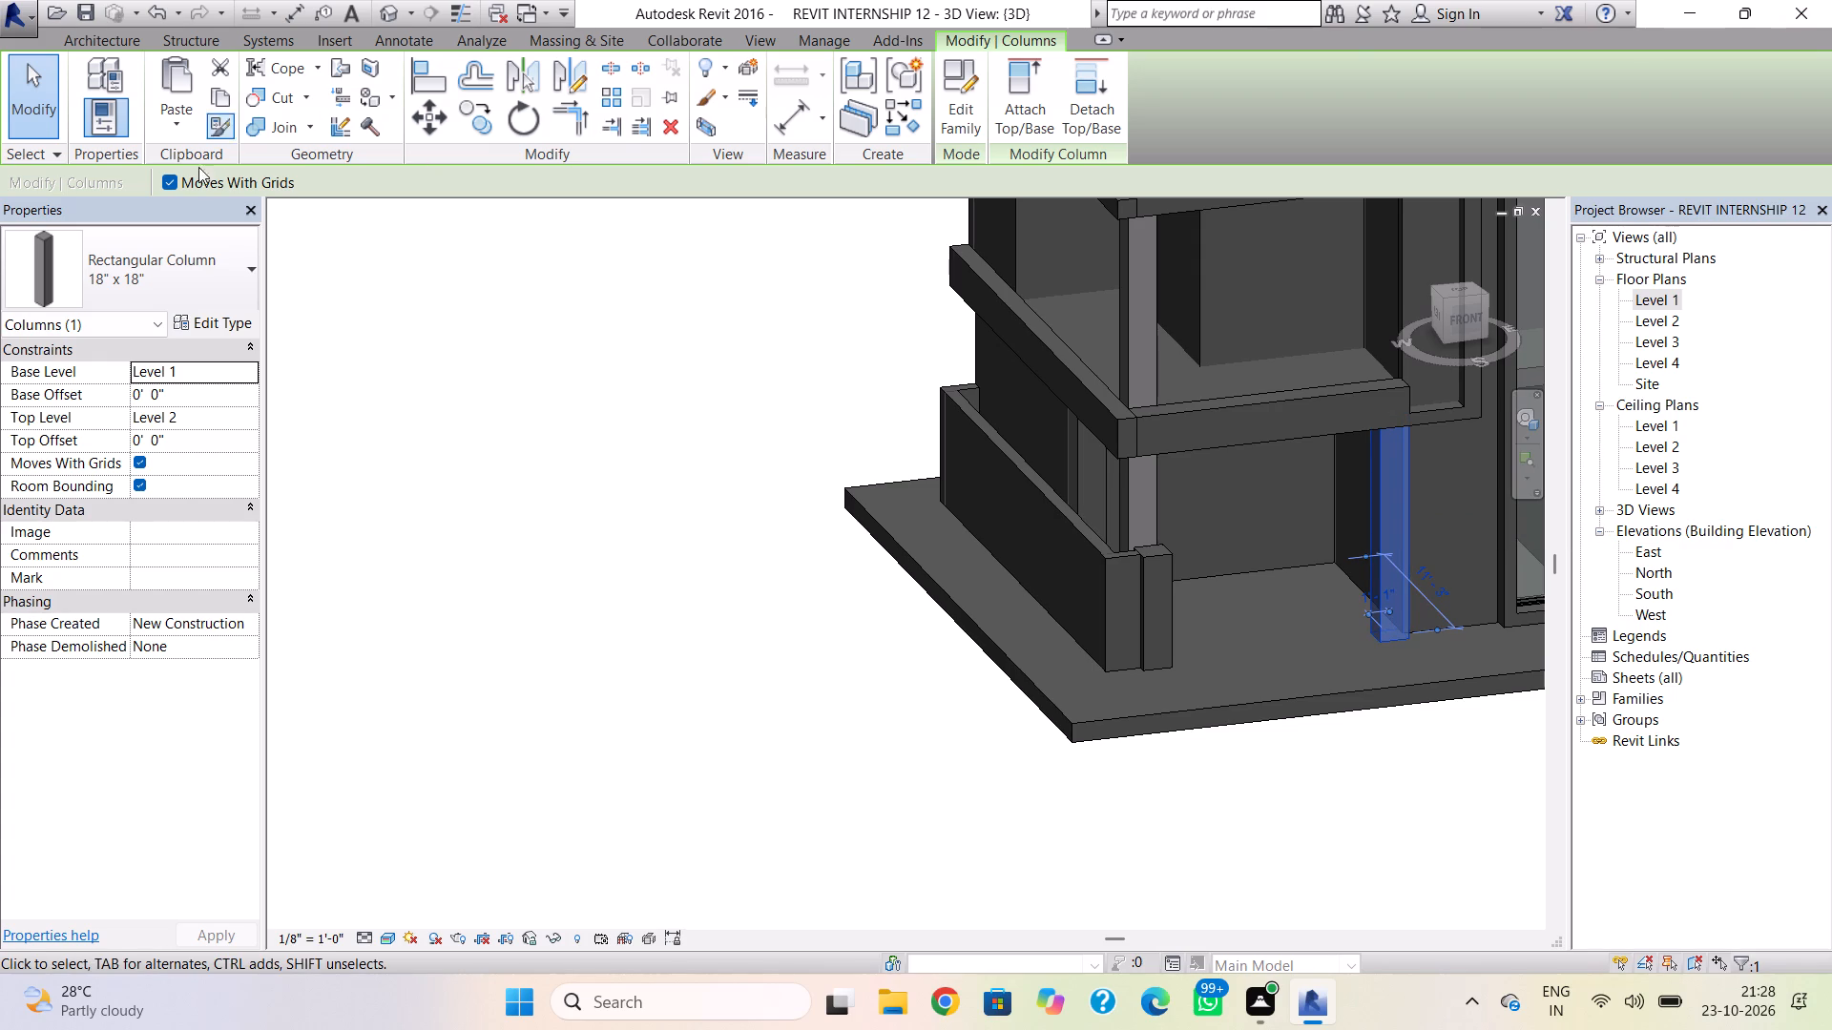
pyautogui.click(207, 432)
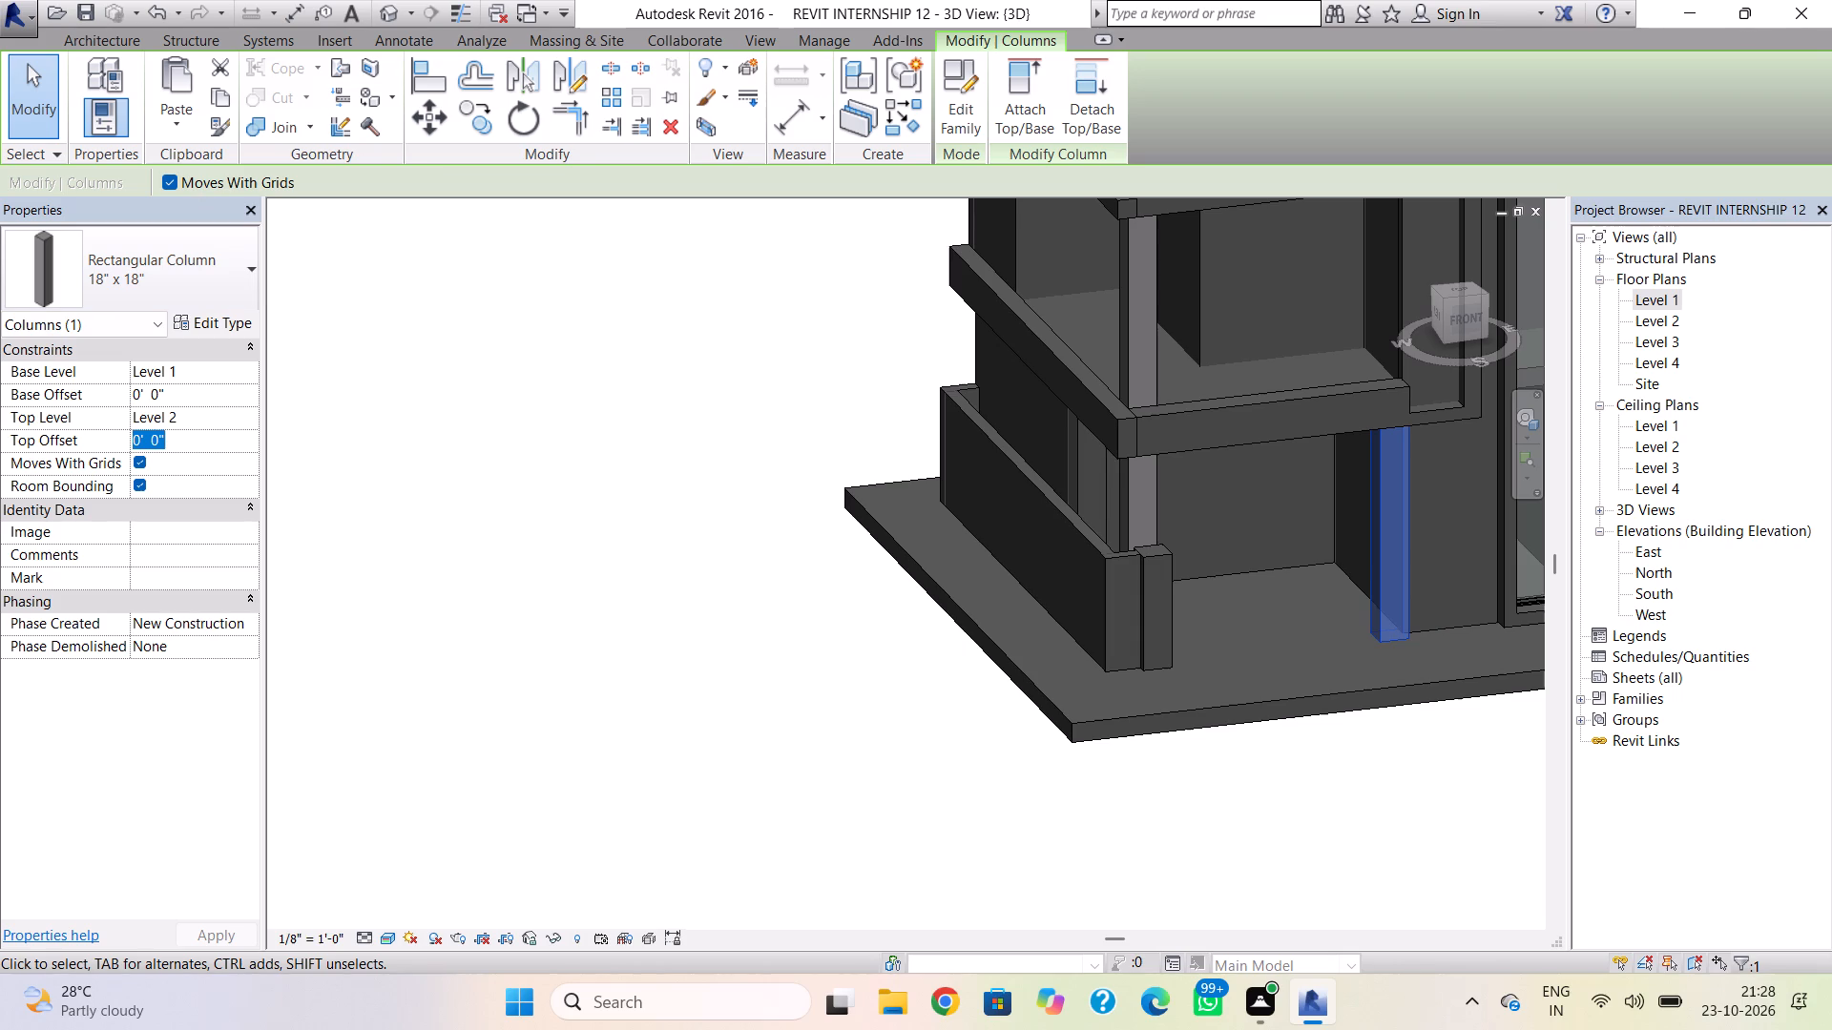
pyautogui.press('-')
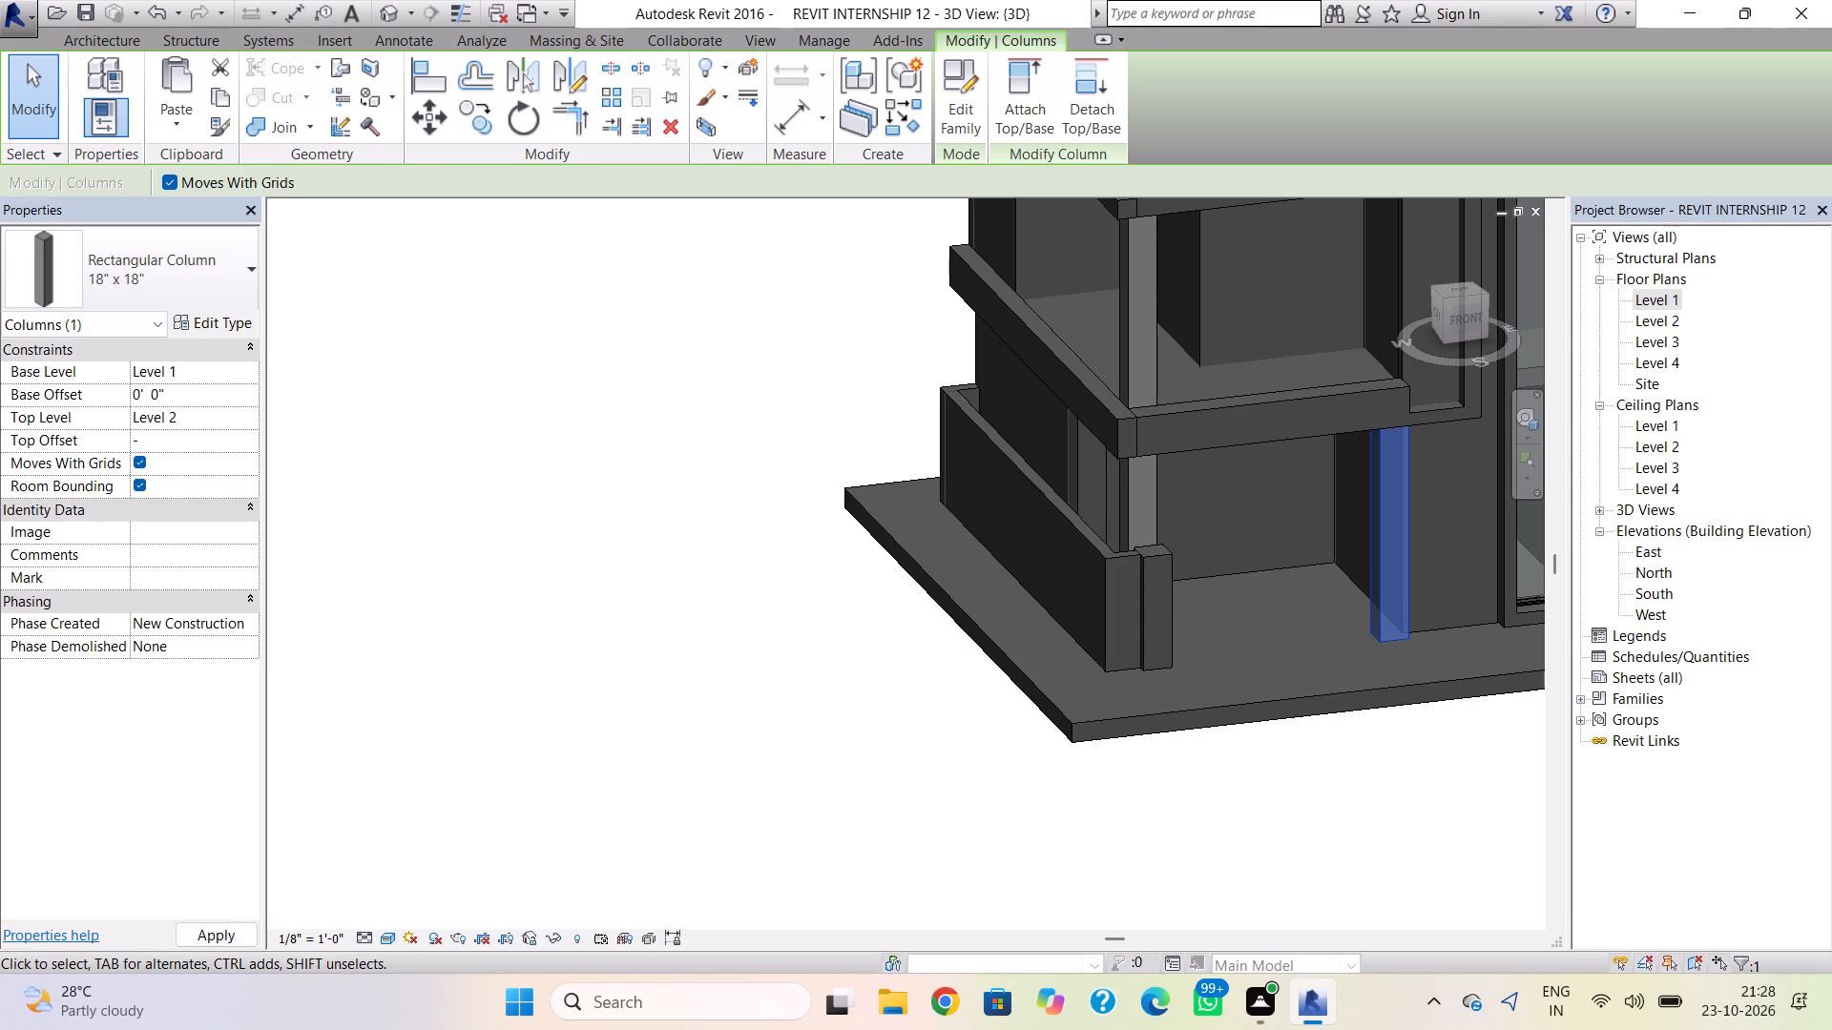
pyautogui.write("6'")
pyautogui.press('Return')
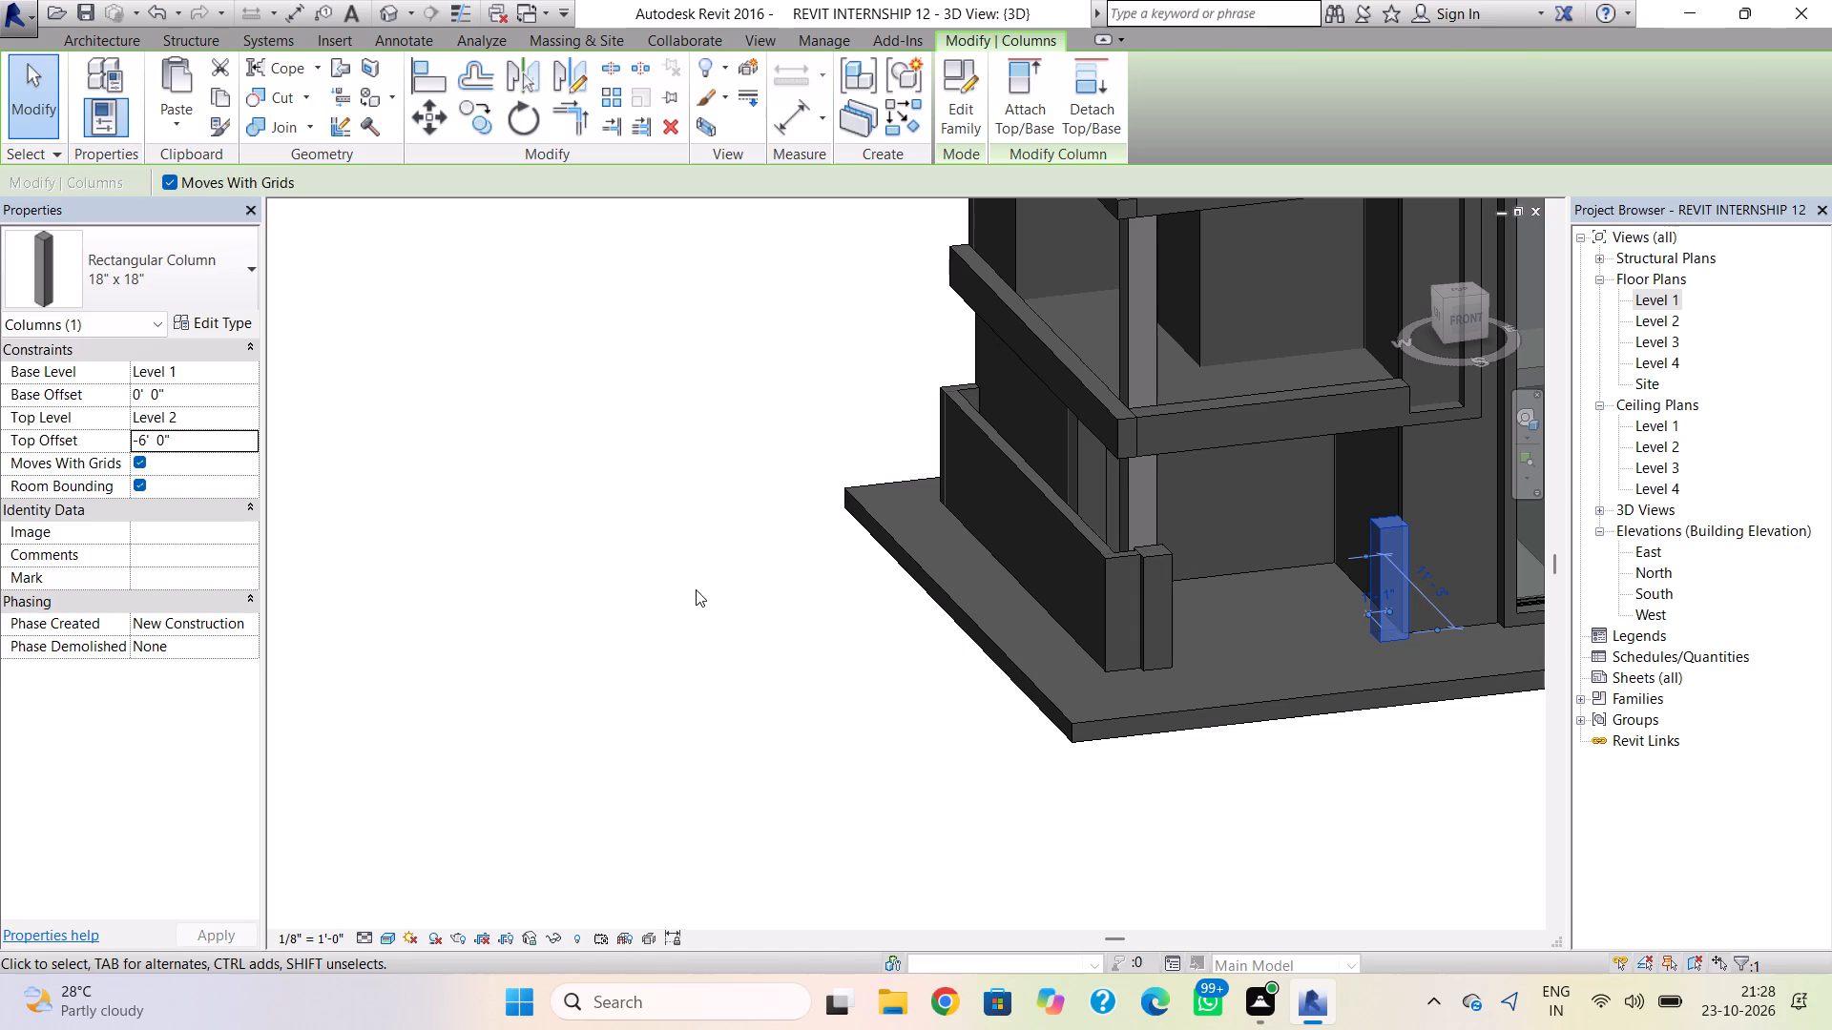
pyautogui.press('Escape')
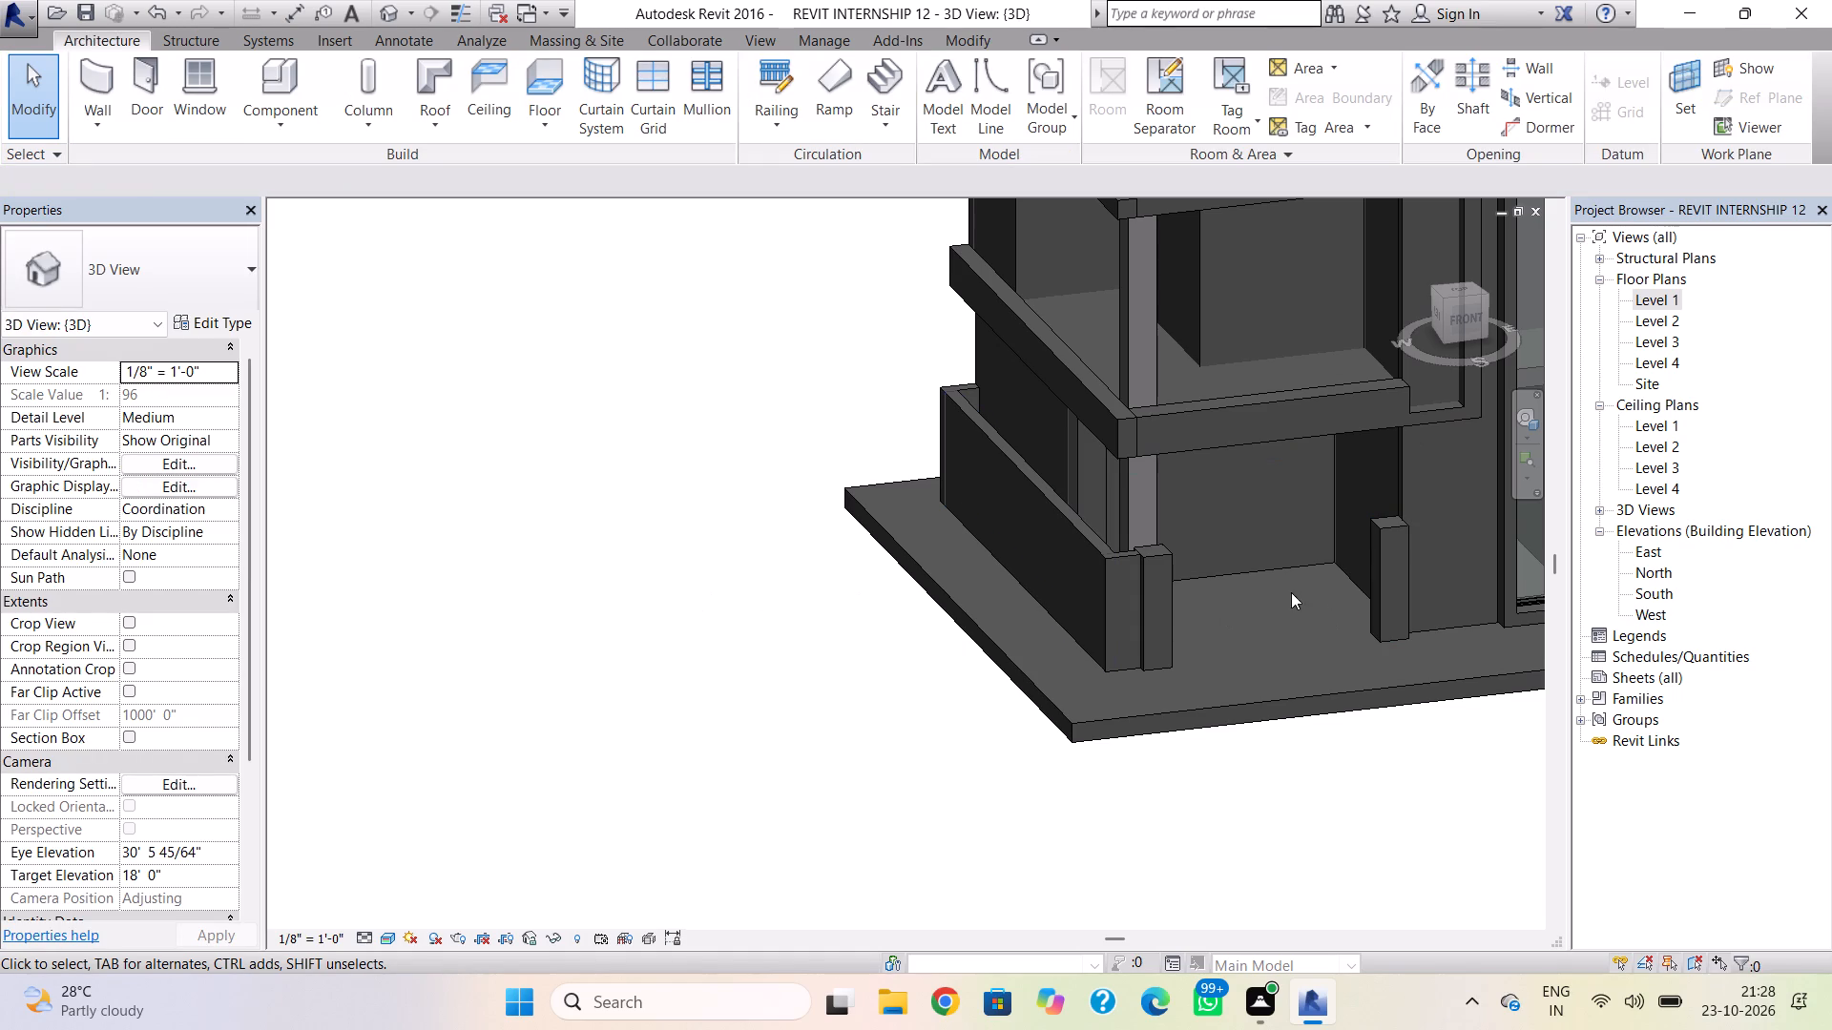
# Return to the Level 1 floor plan and start a new wall.
pyautogui.click(1666, 297)
pyautogui.click(1666, 298)
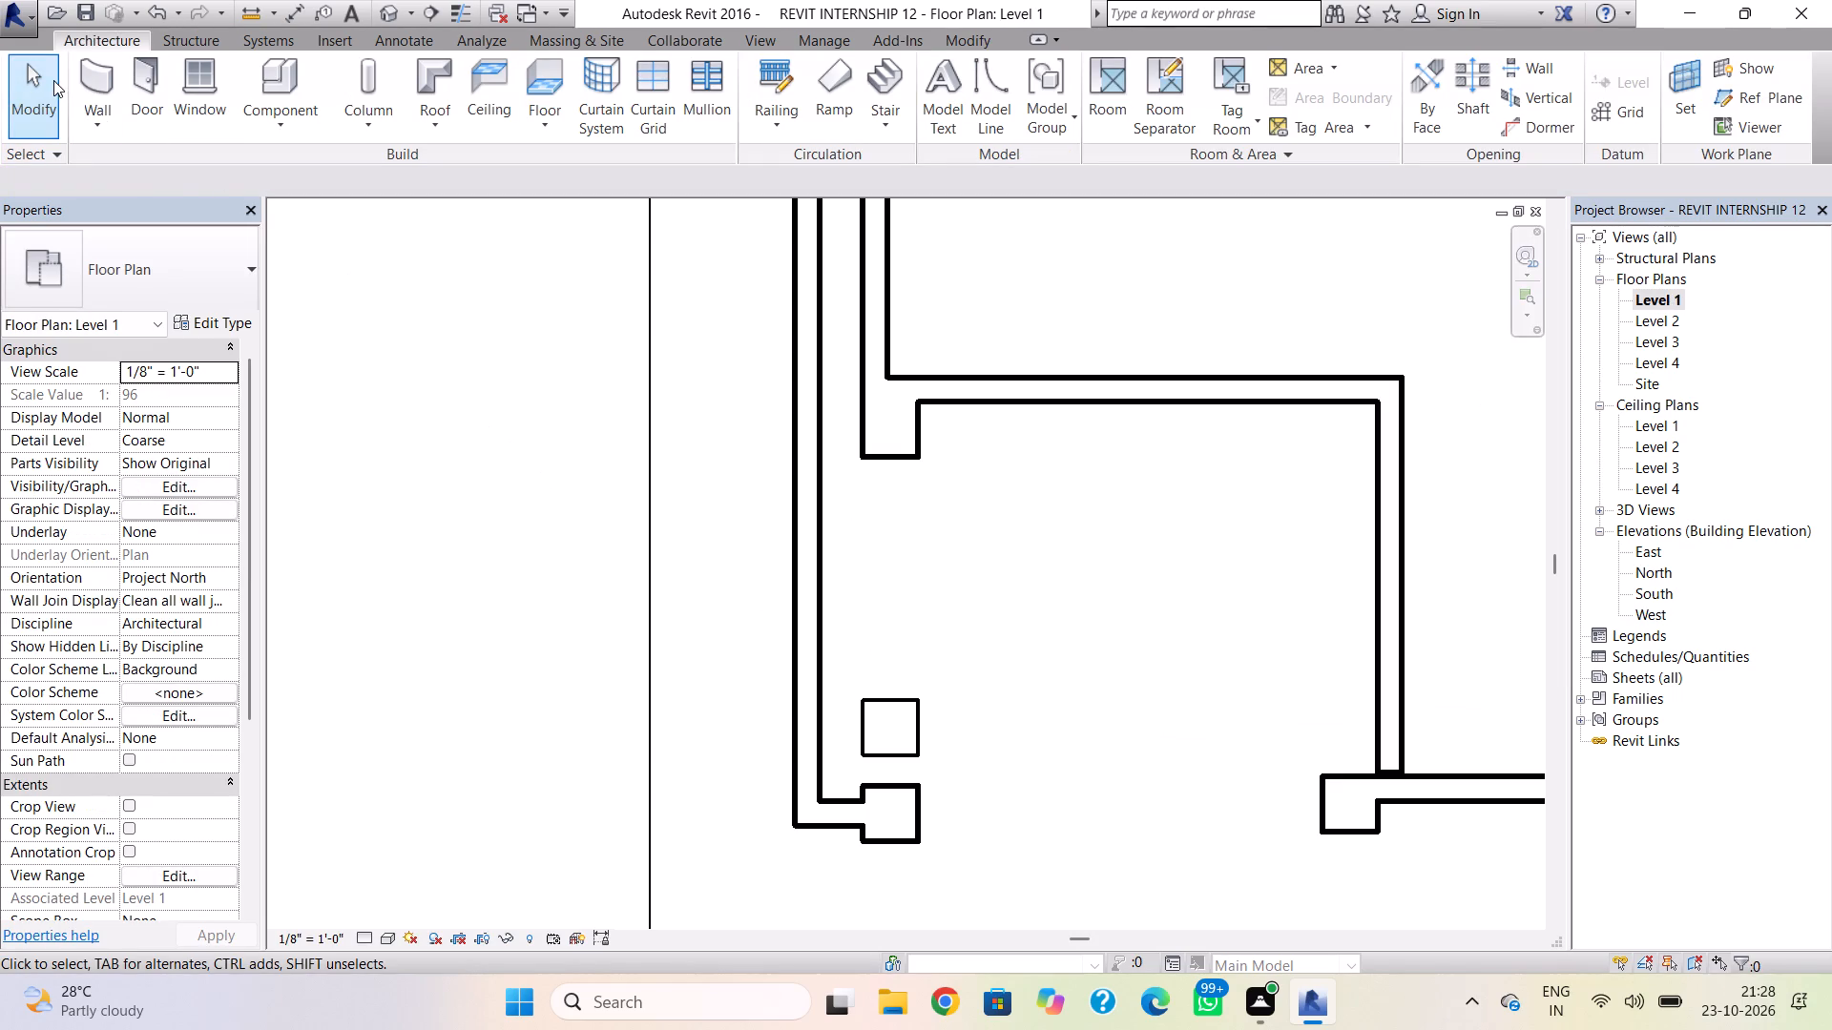
pyautogui.click(78, 82)
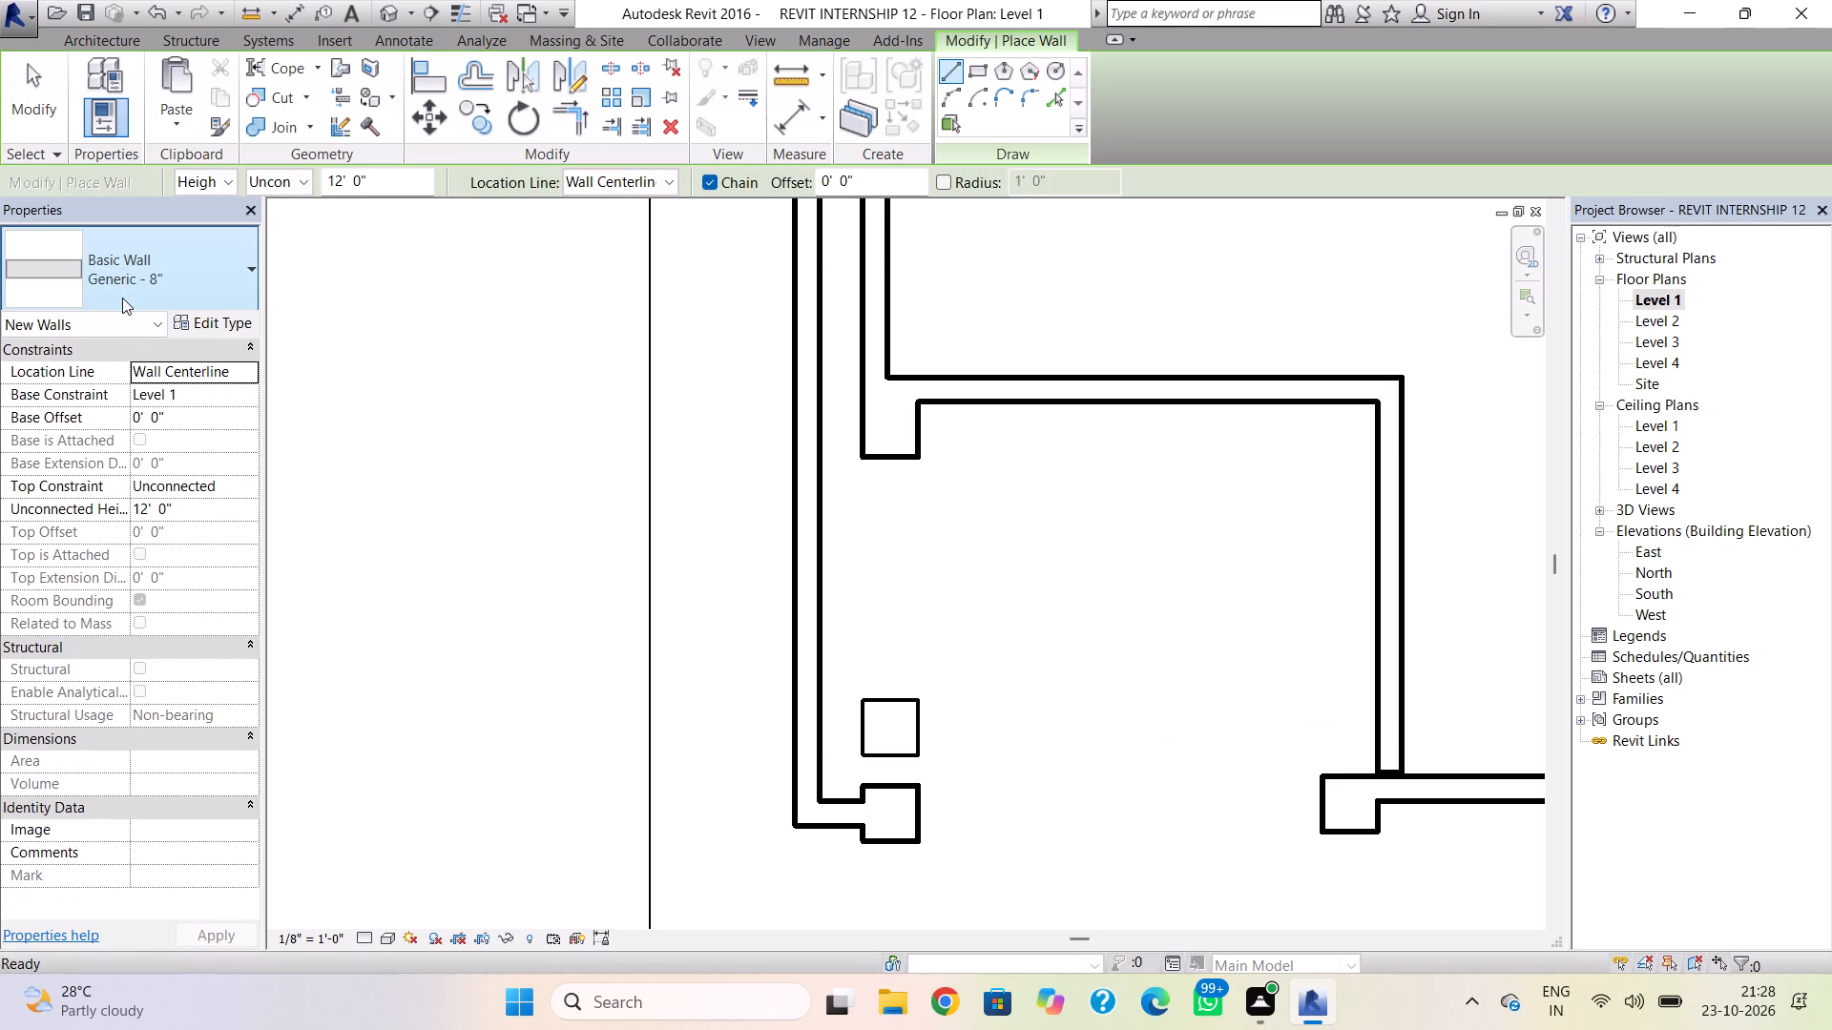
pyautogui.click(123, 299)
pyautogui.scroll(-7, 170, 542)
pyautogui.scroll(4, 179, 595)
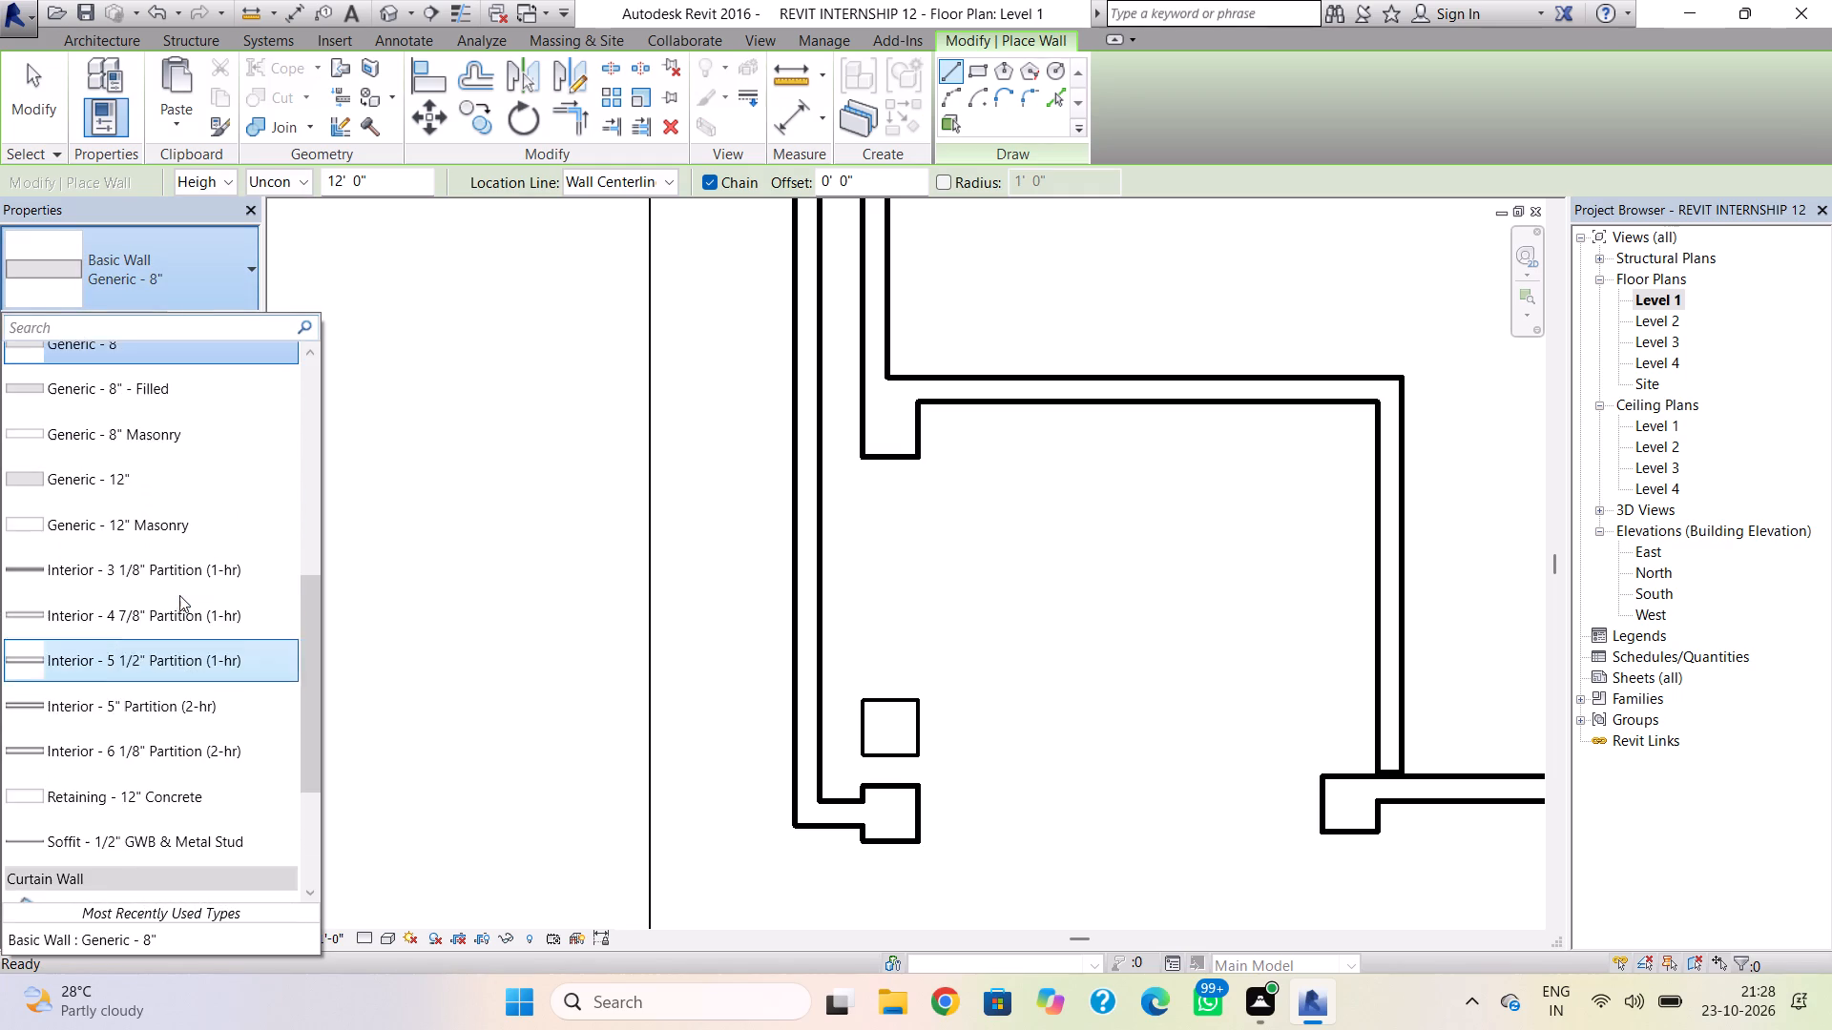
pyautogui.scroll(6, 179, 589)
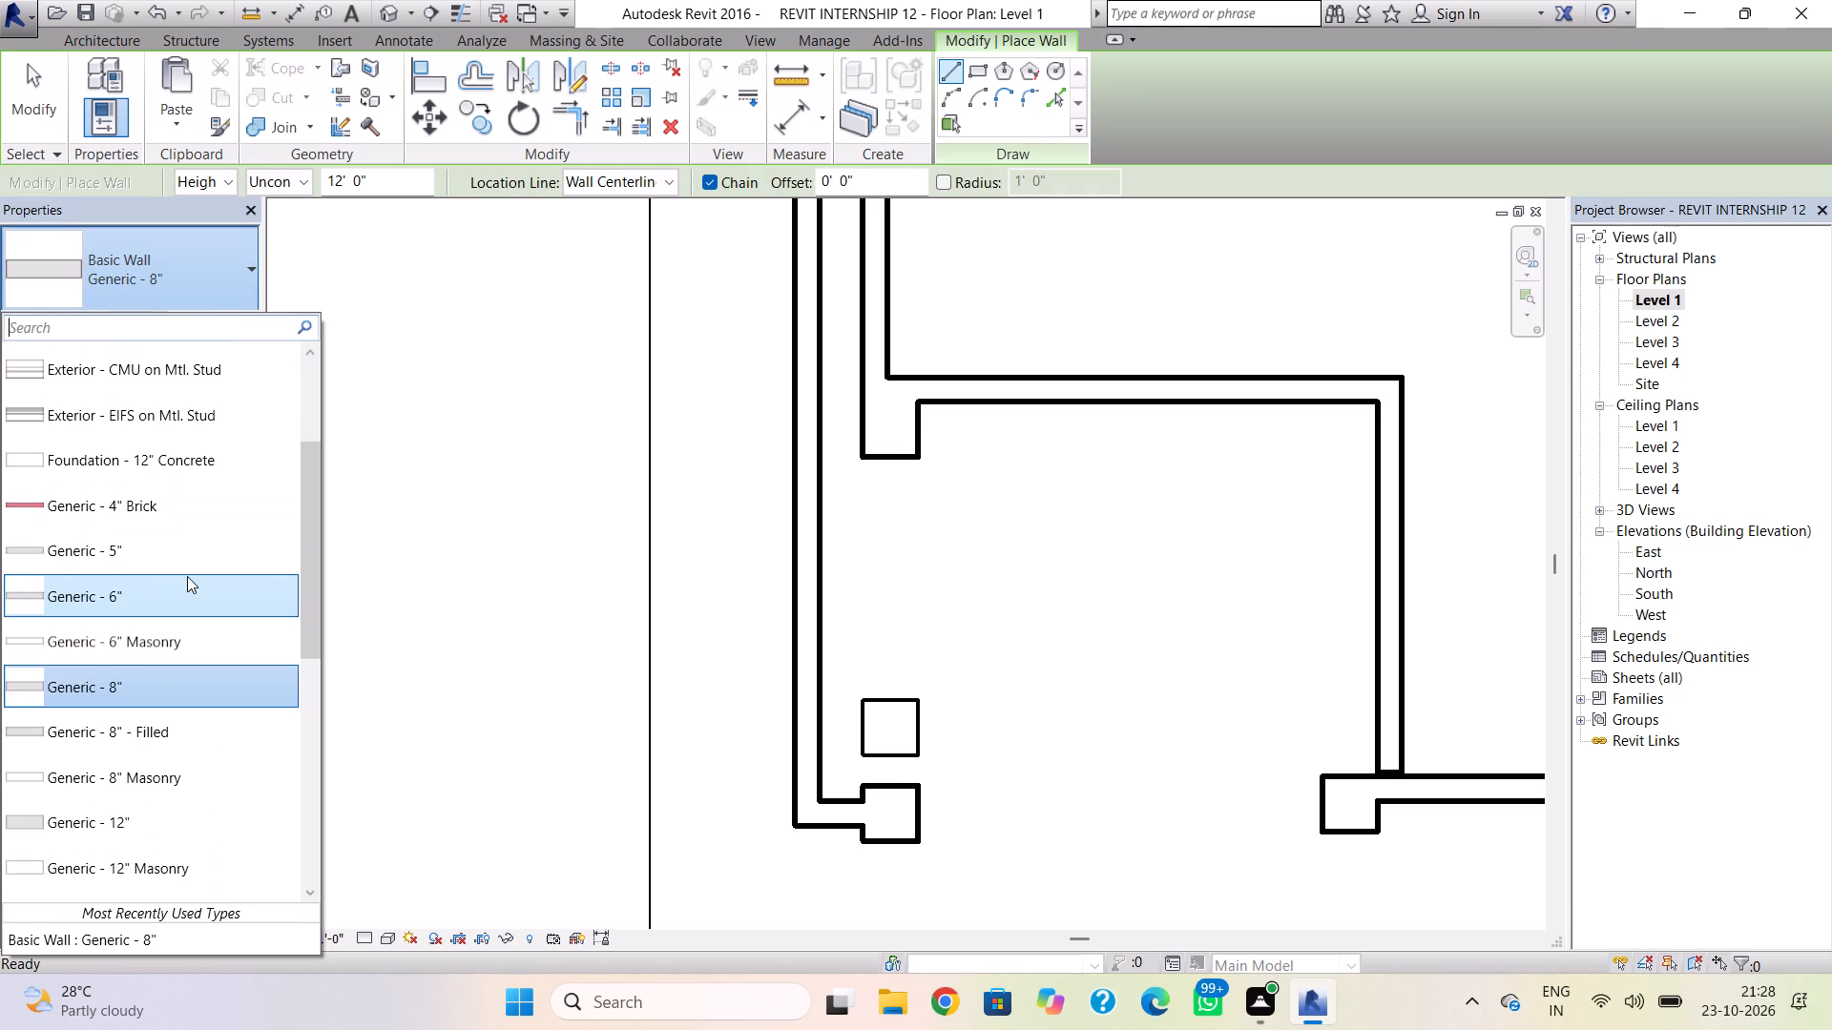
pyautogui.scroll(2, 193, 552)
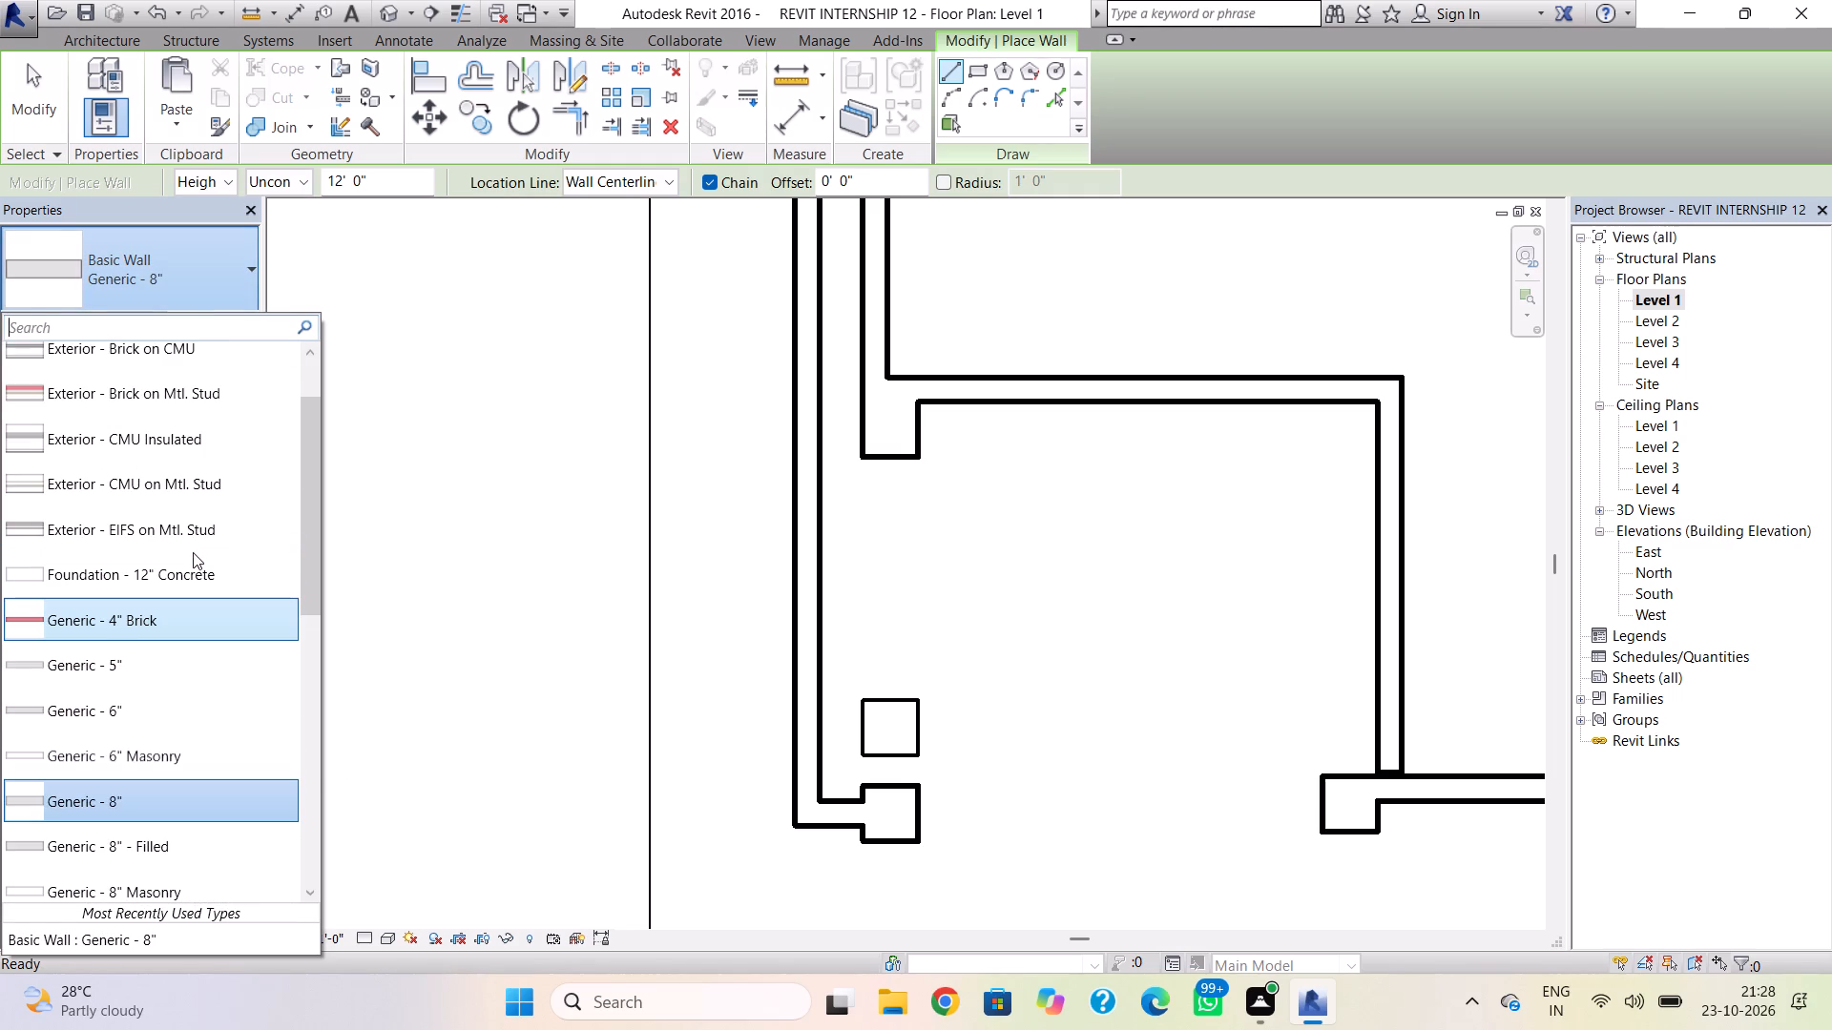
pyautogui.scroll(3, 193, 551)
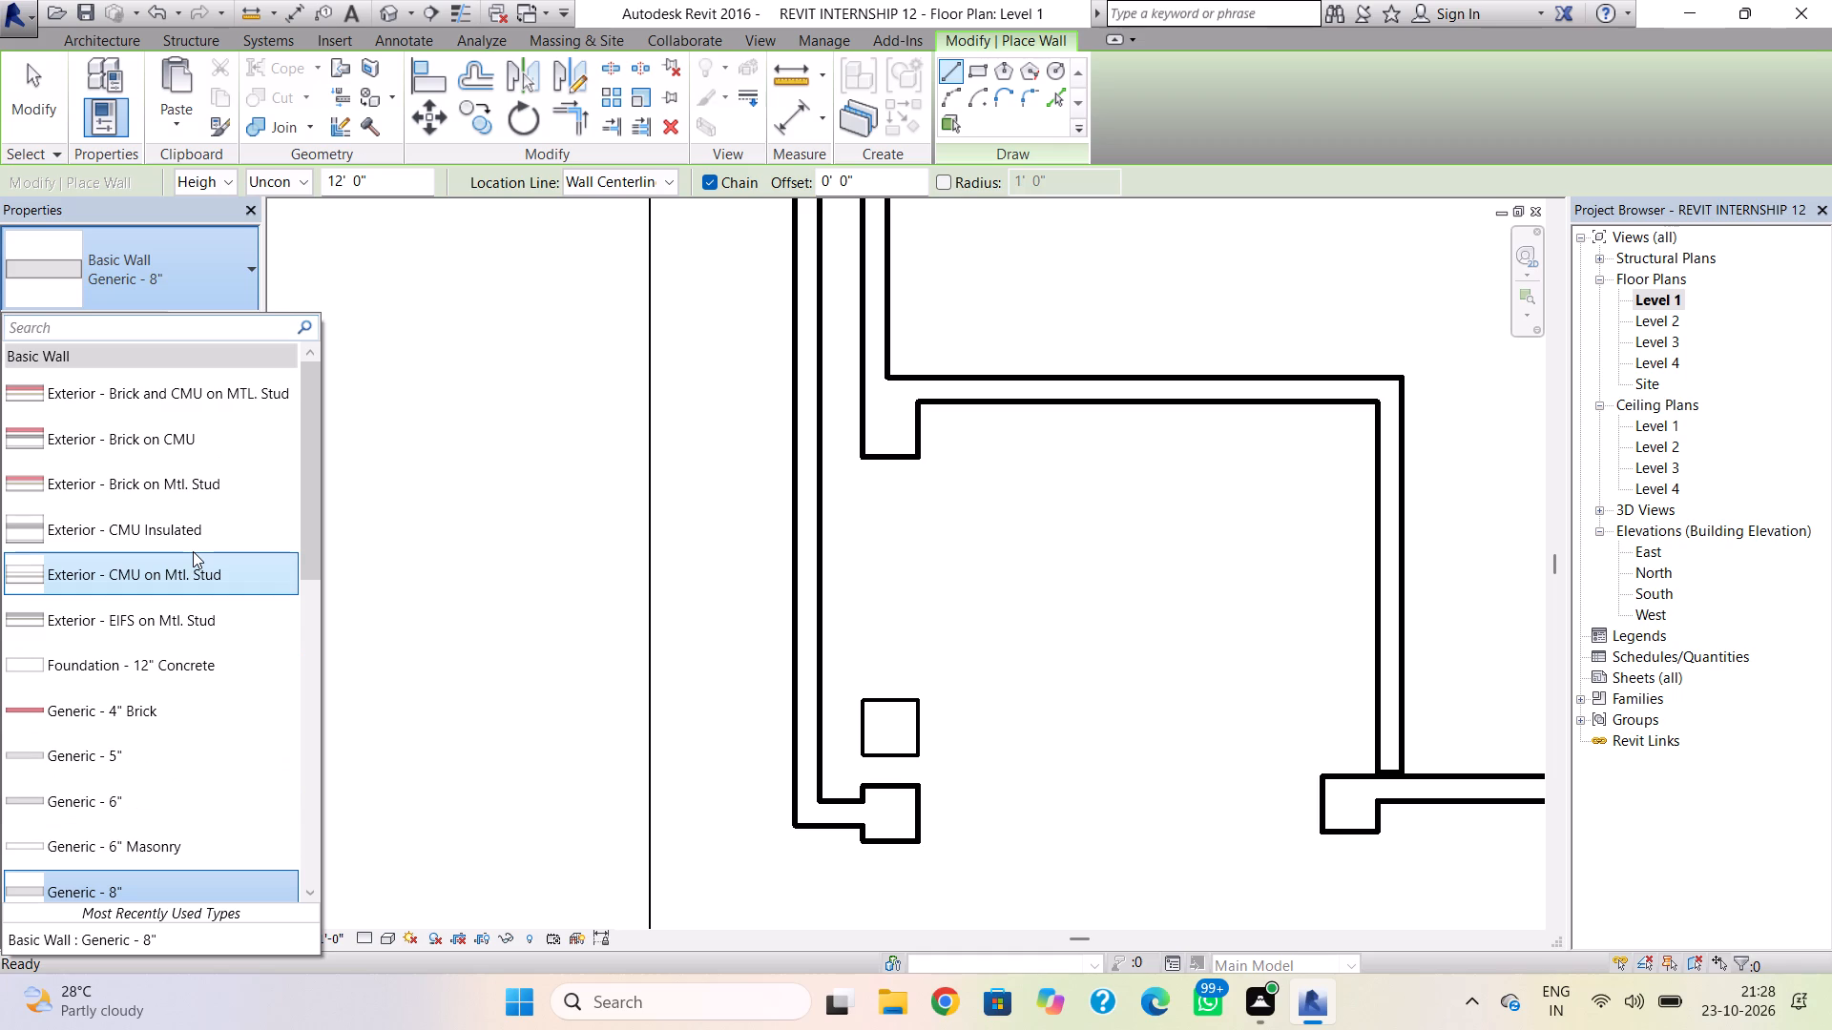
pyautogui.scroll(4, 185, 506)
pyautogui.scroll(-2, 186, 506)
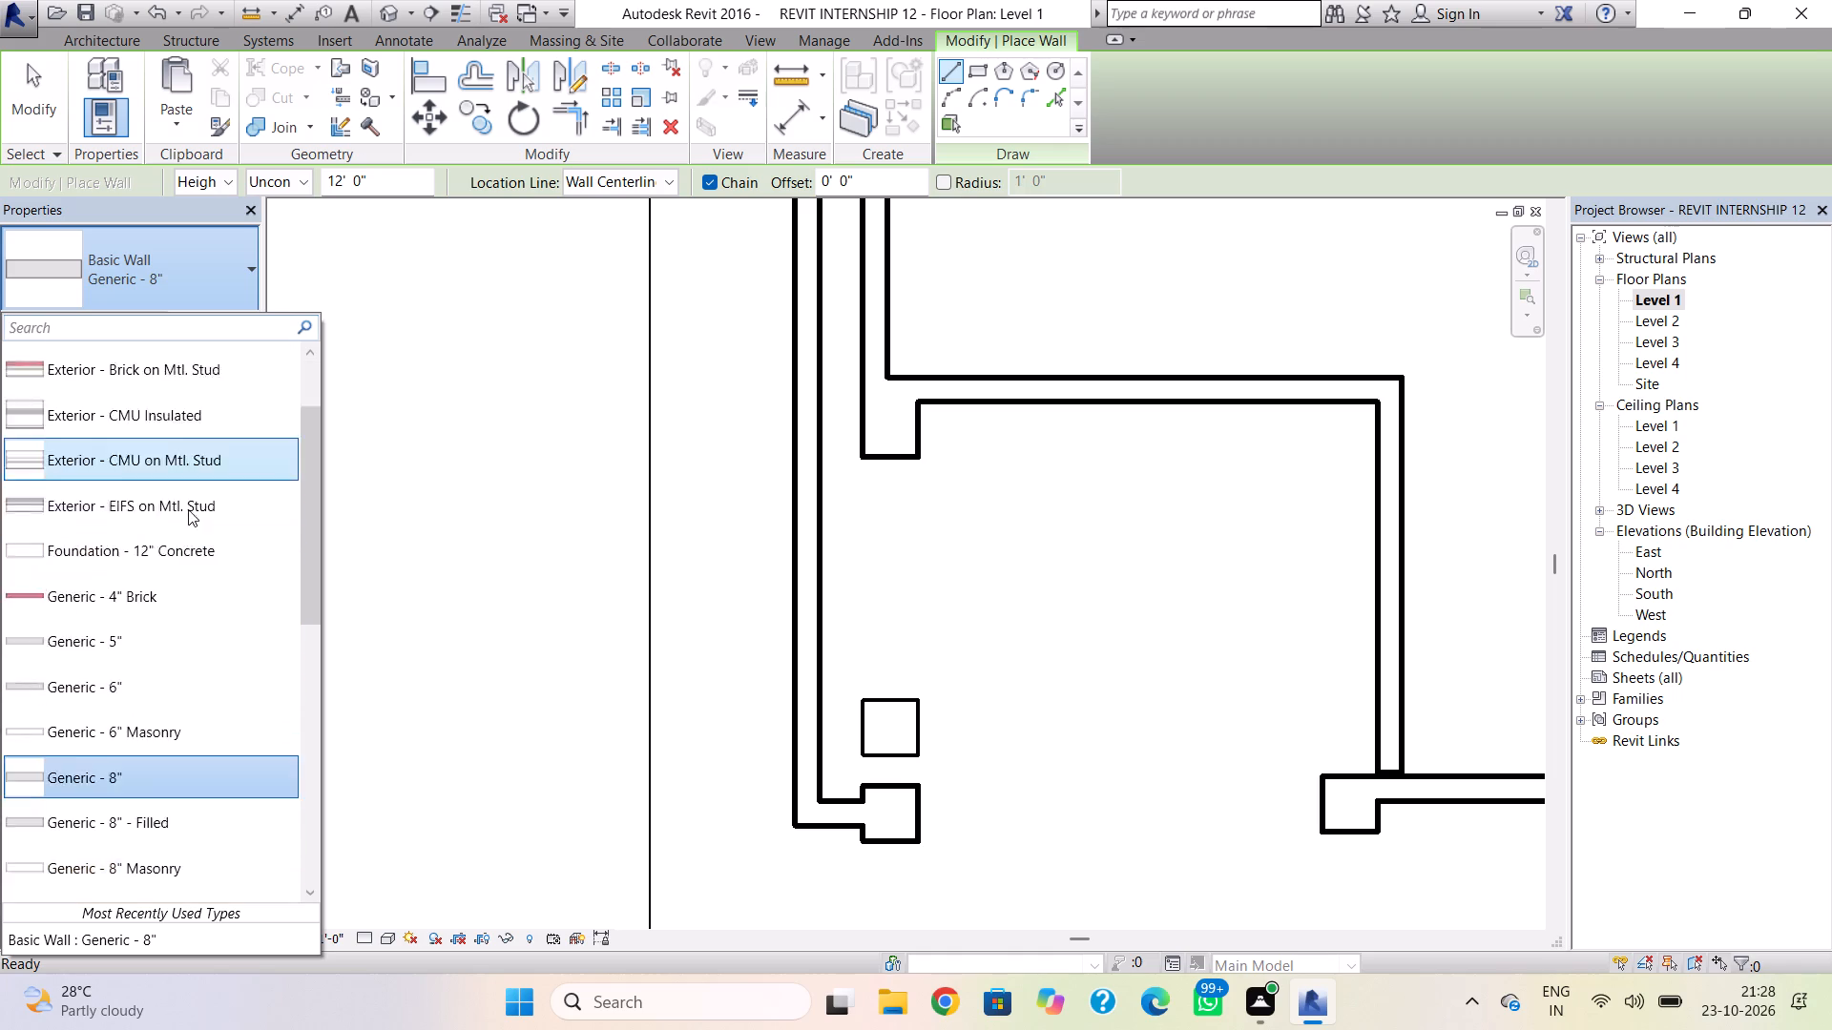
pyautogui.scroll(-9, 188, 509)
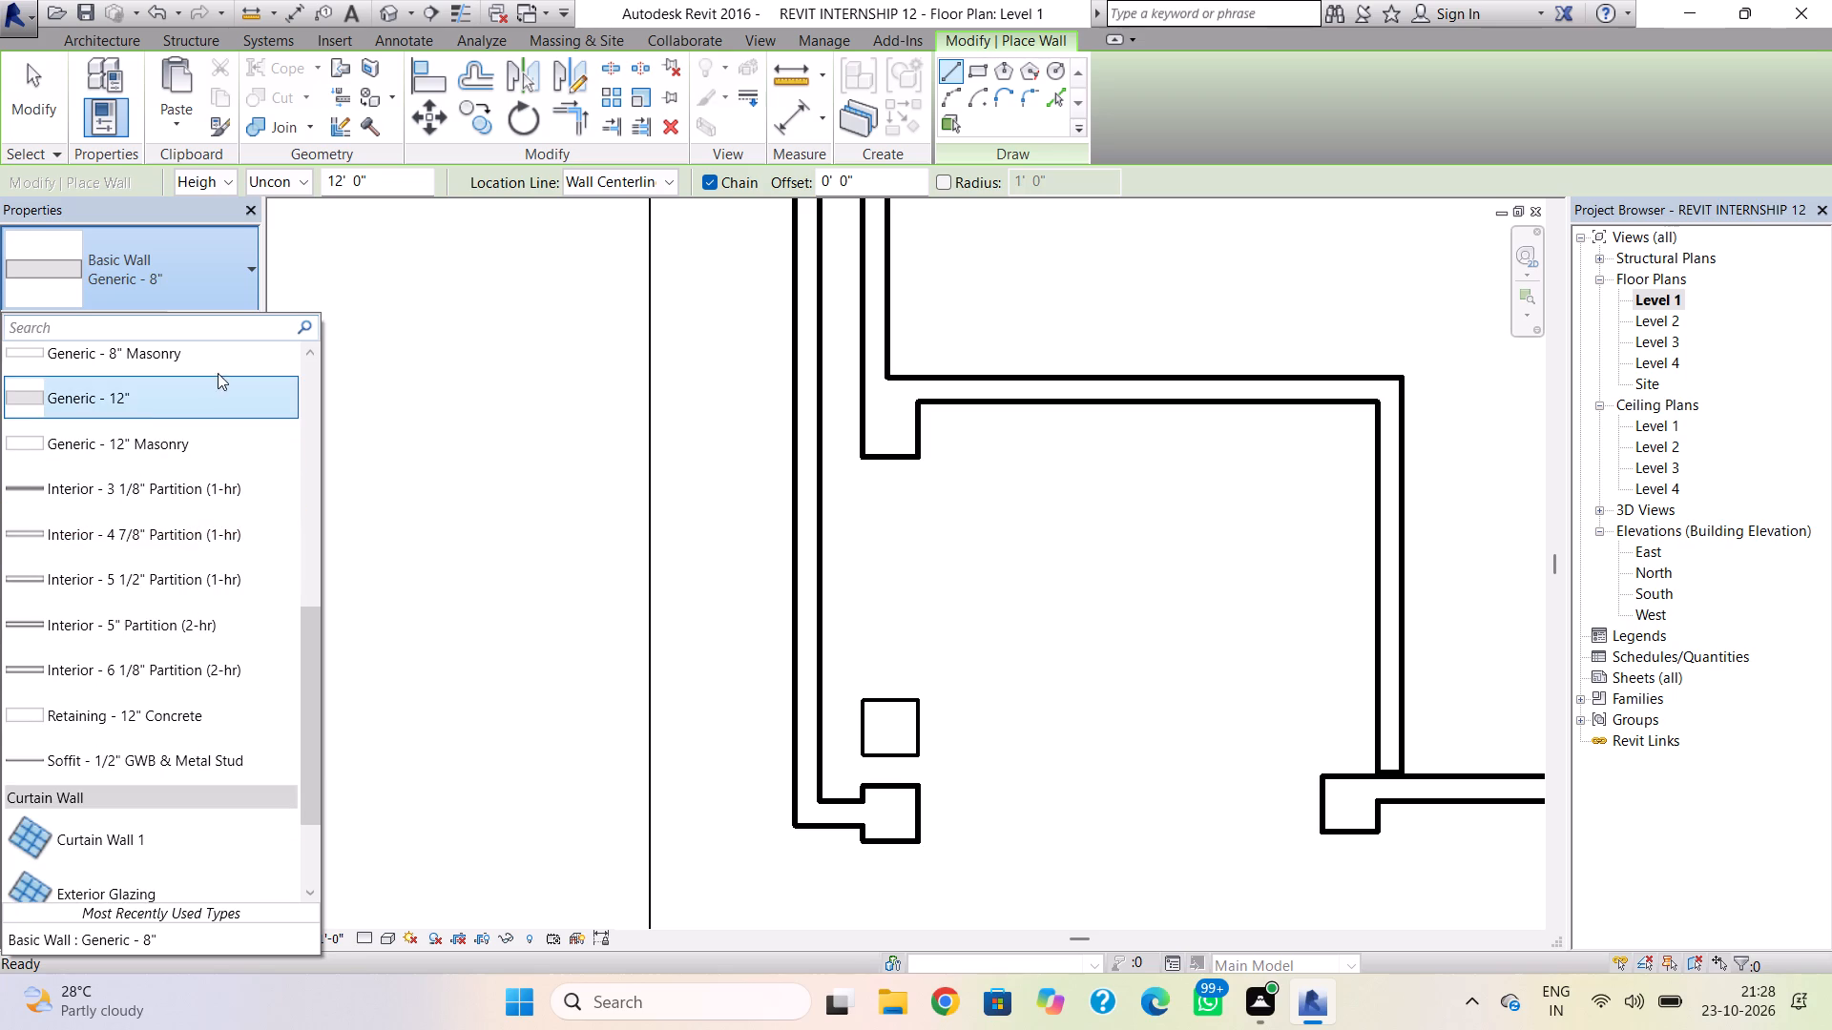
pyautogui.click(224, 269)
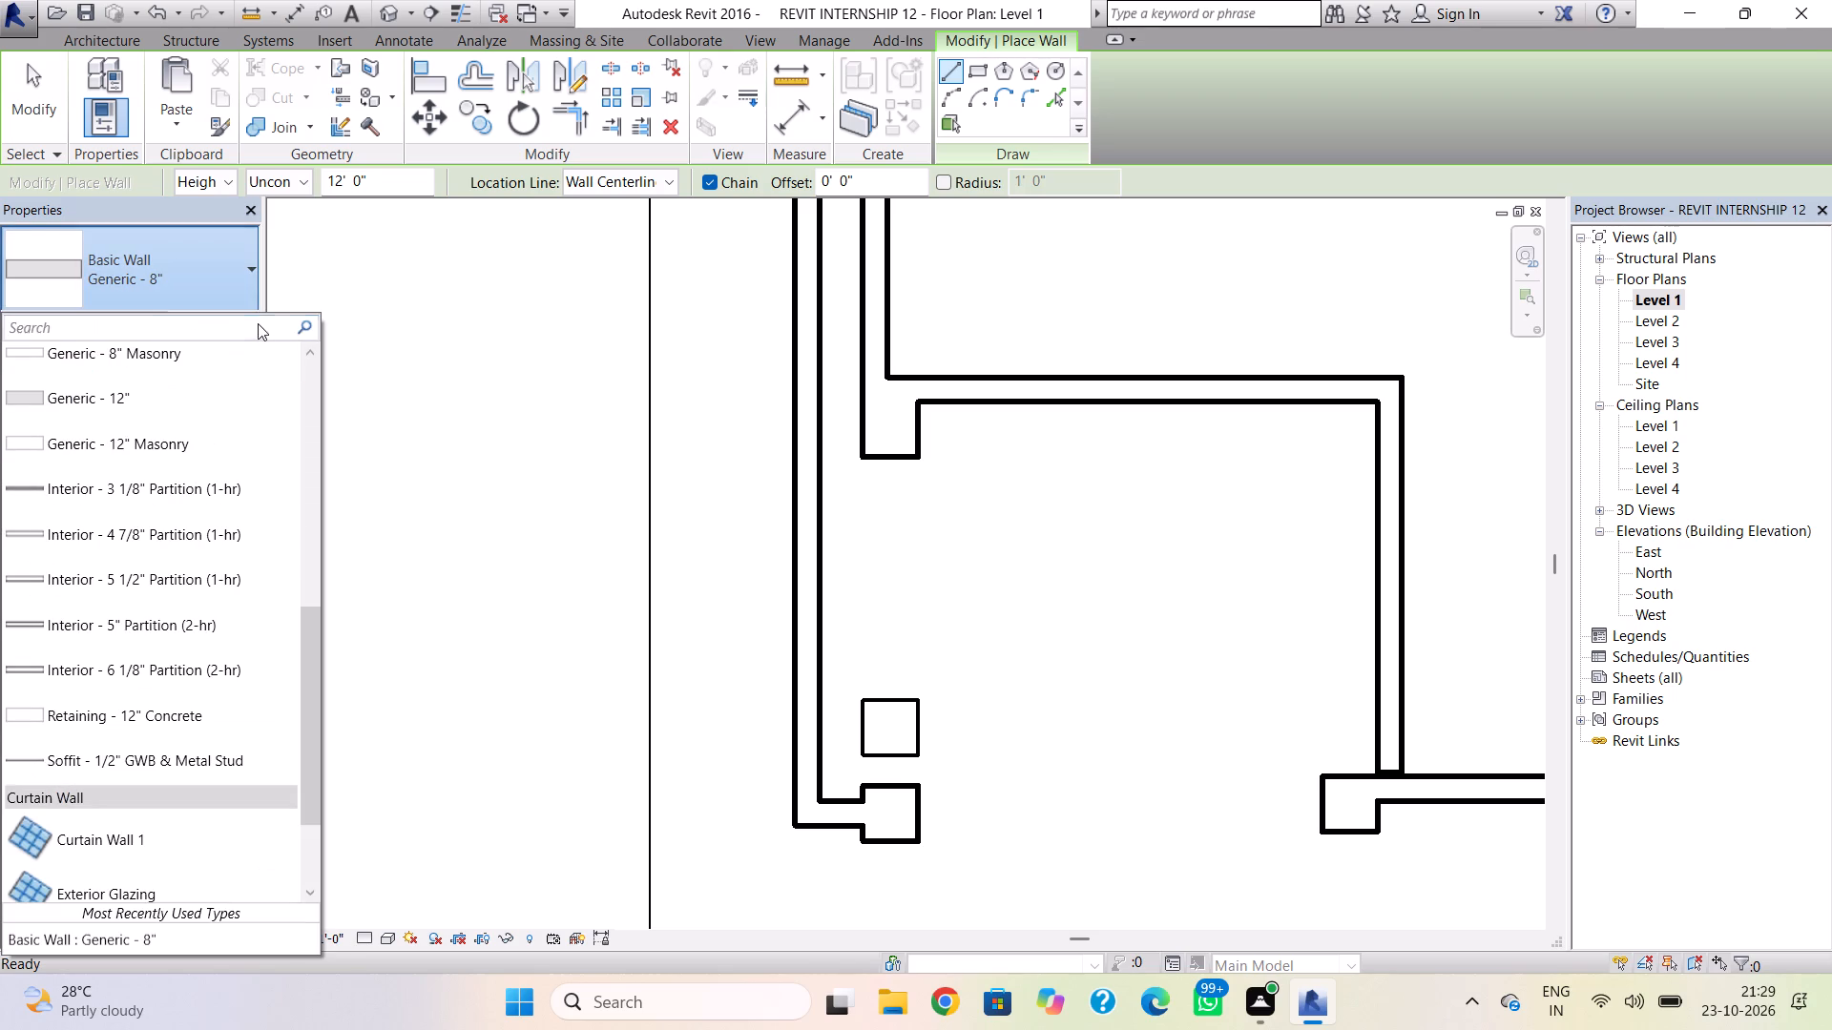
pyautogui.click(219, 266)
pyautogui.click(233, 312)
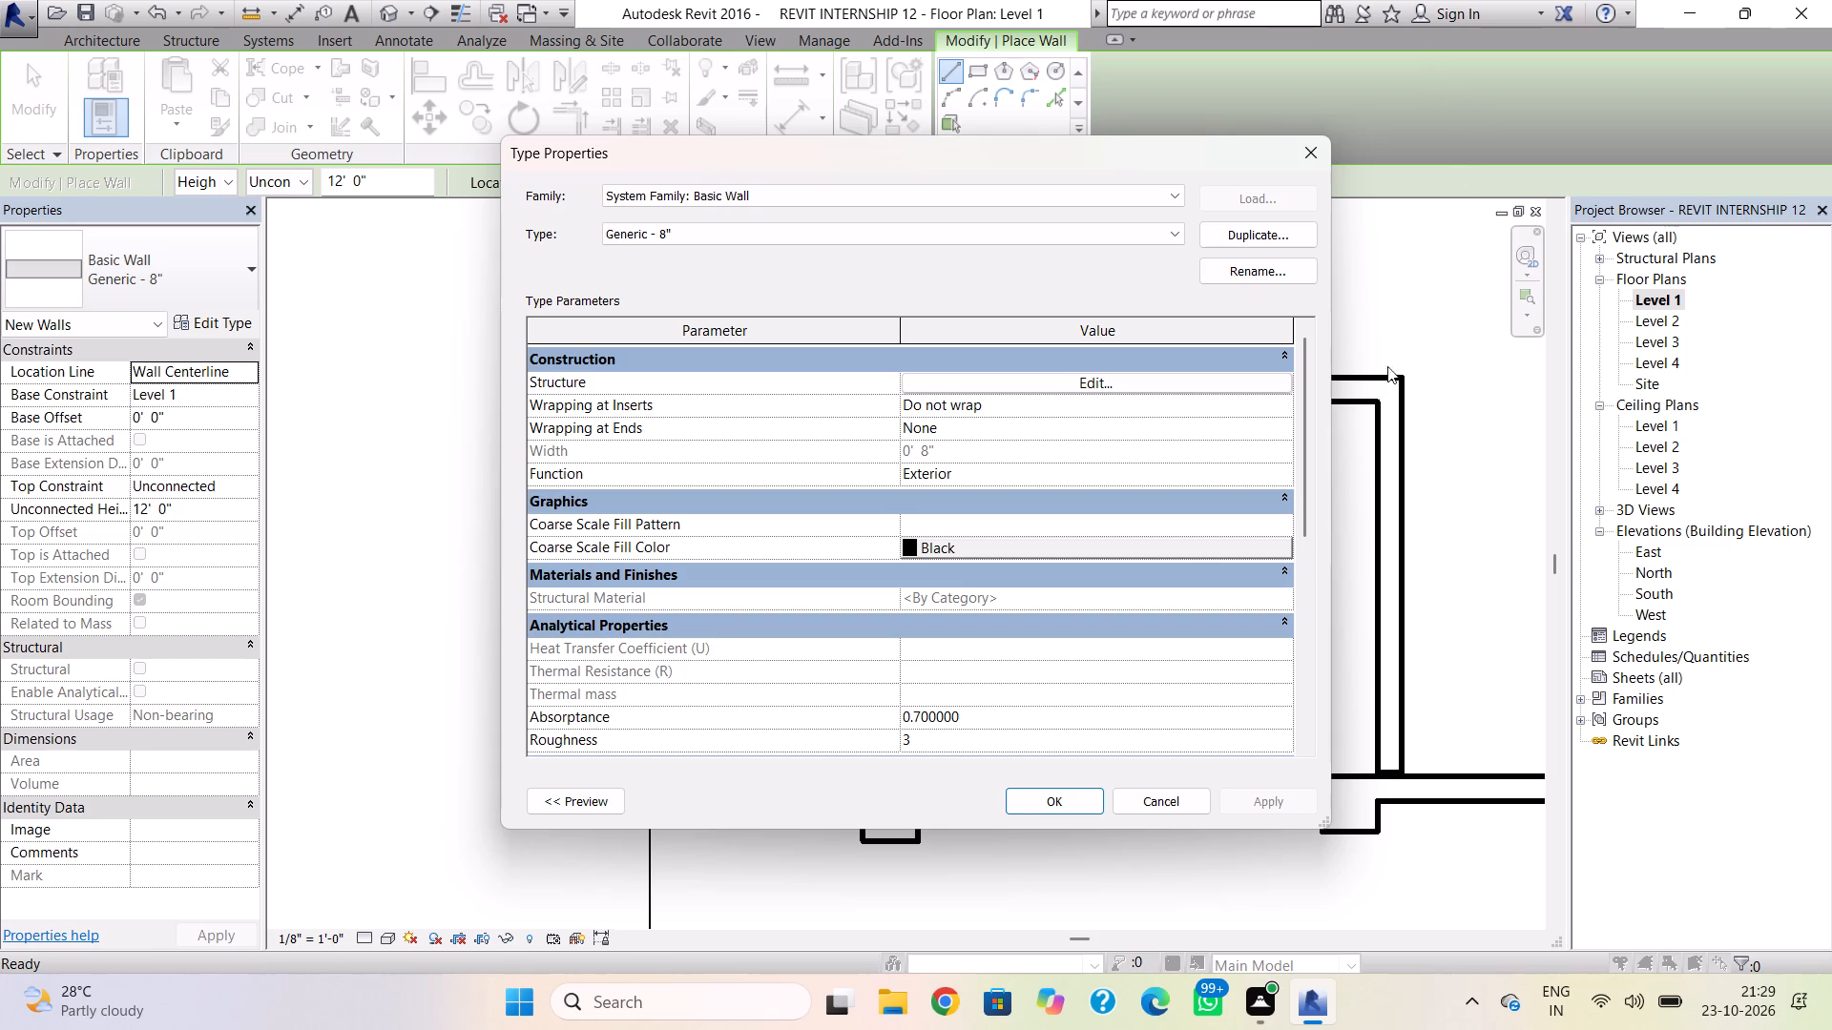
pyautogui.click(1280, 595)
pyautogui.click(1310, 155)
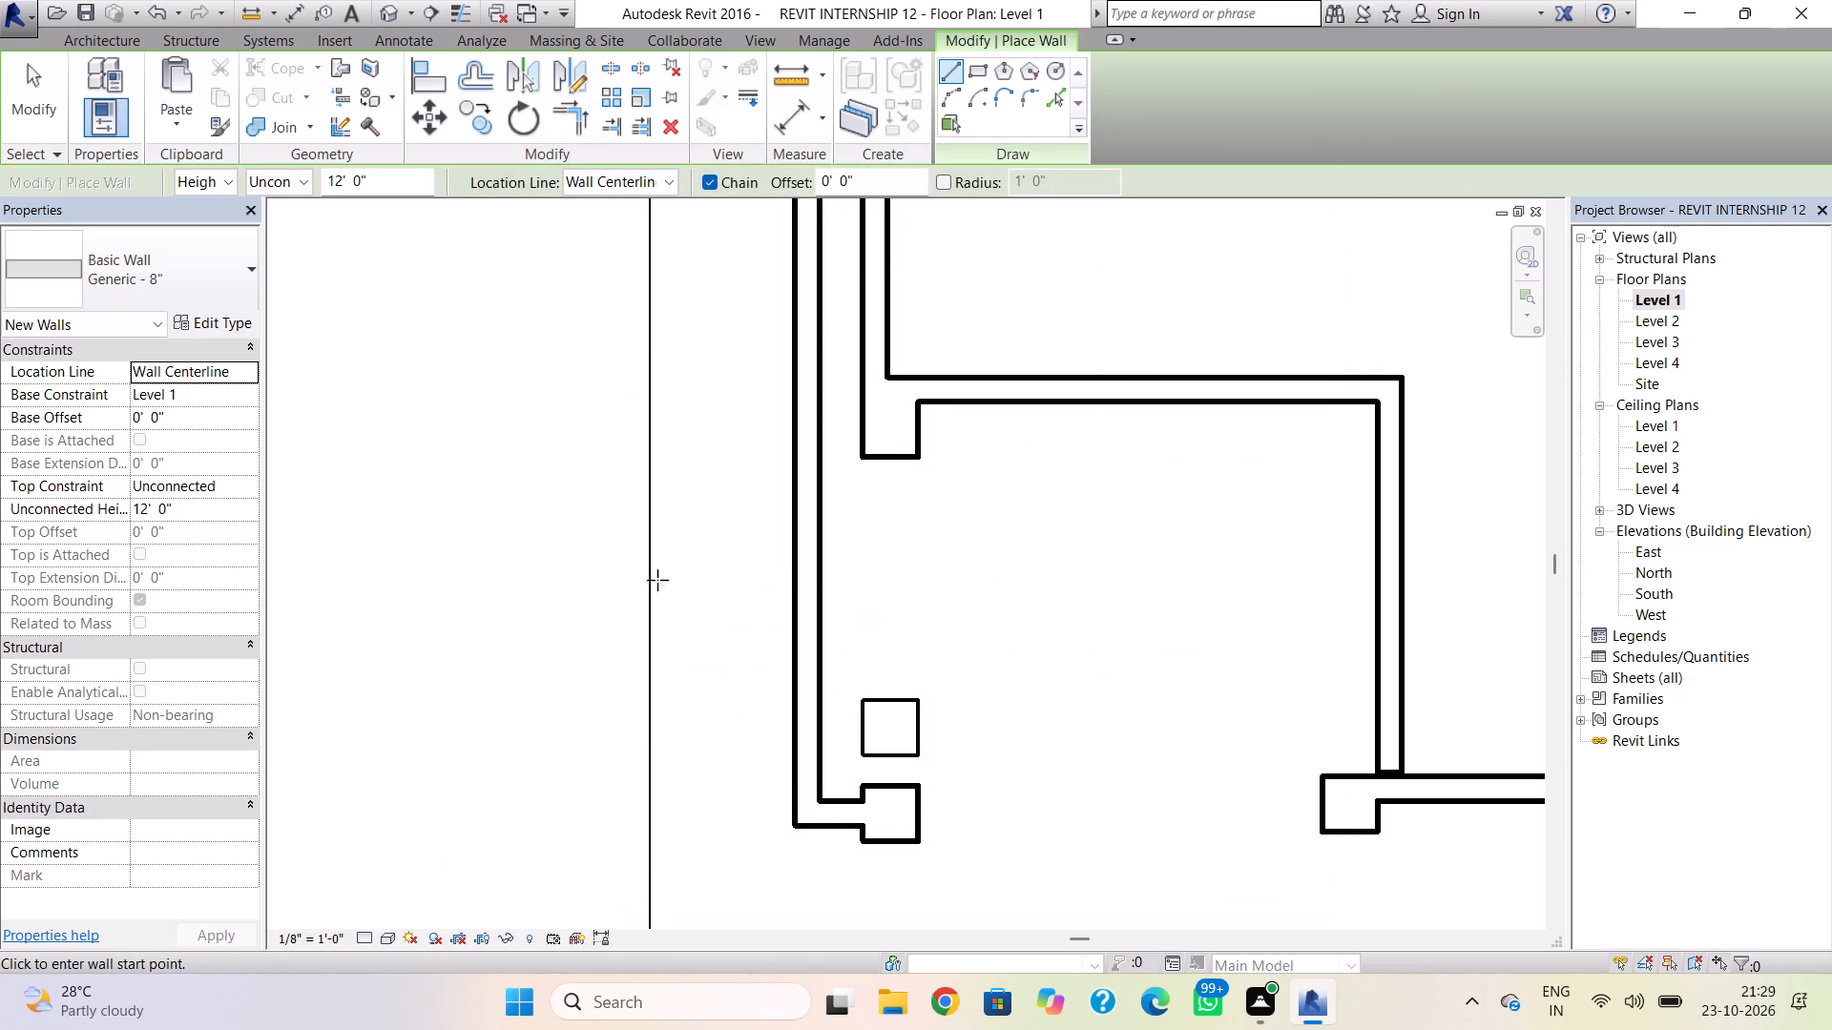
# Draw a straight Generic - 5" wall between the facing sides of the two short 18" x 18" columns, about 11' long.
pyautogui.click(149, 256)
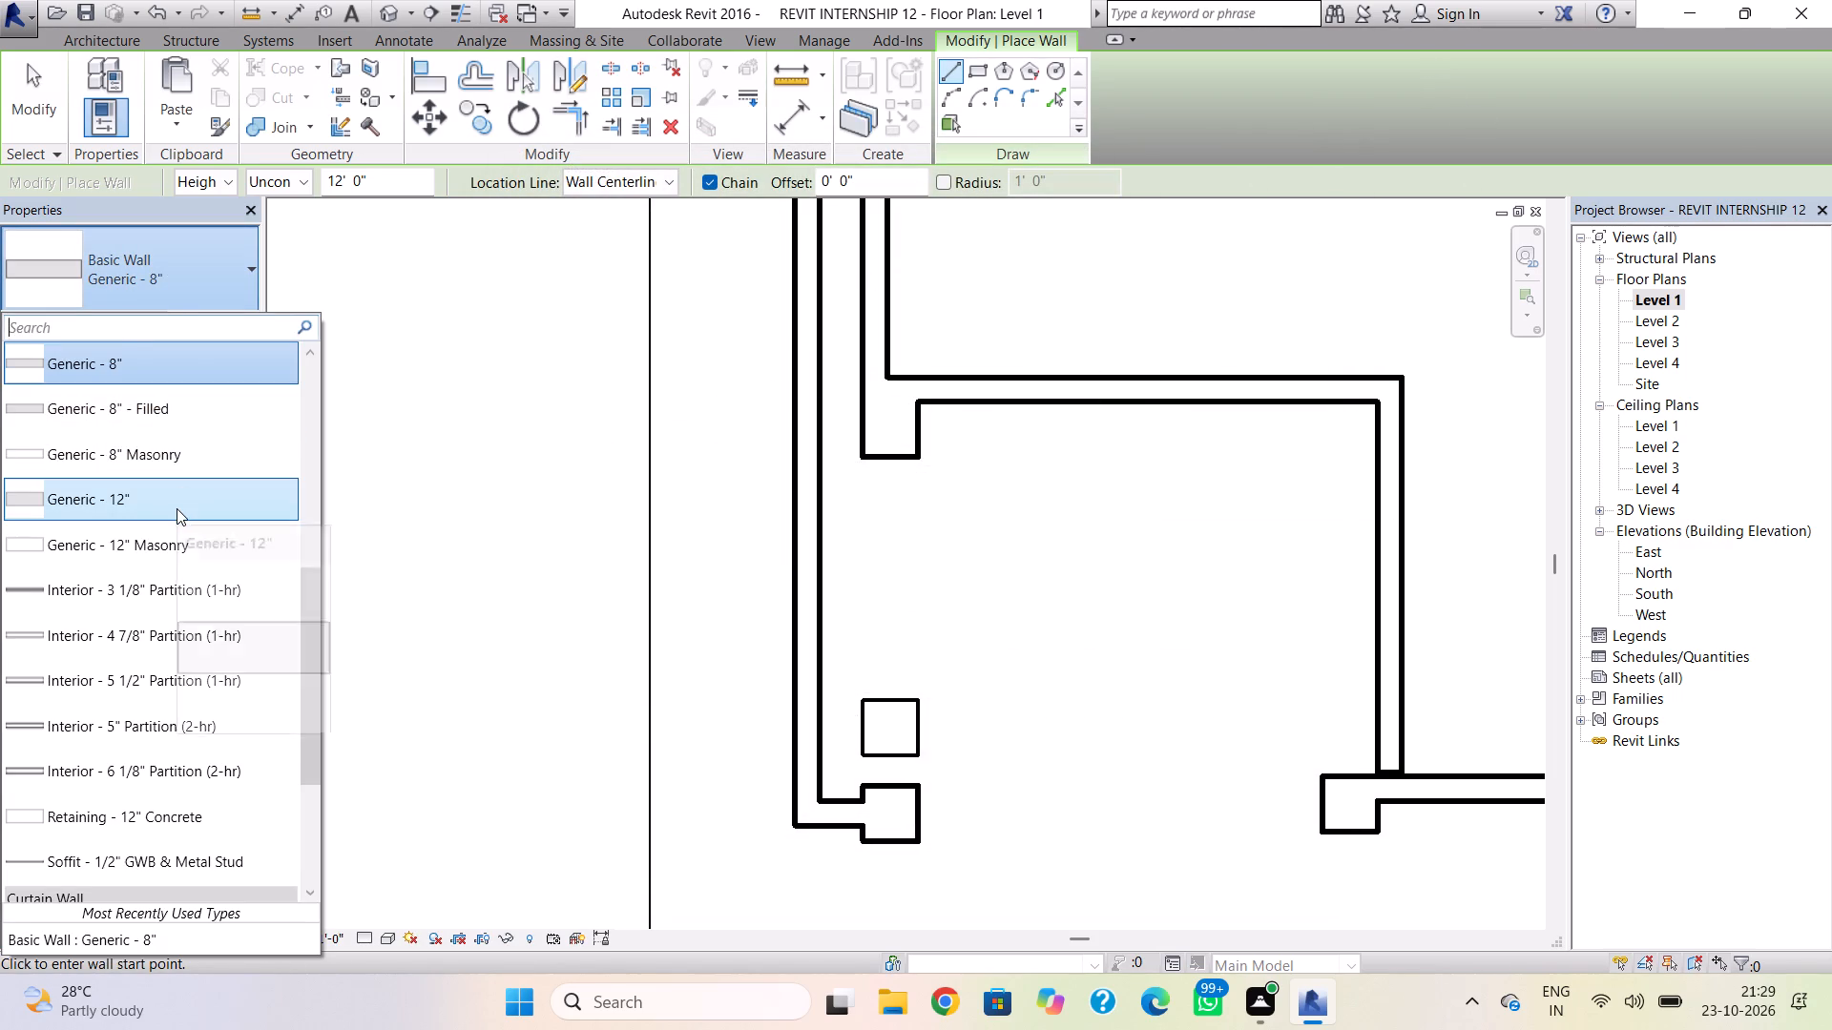
pyautogui.scroll(4, 177, 508)
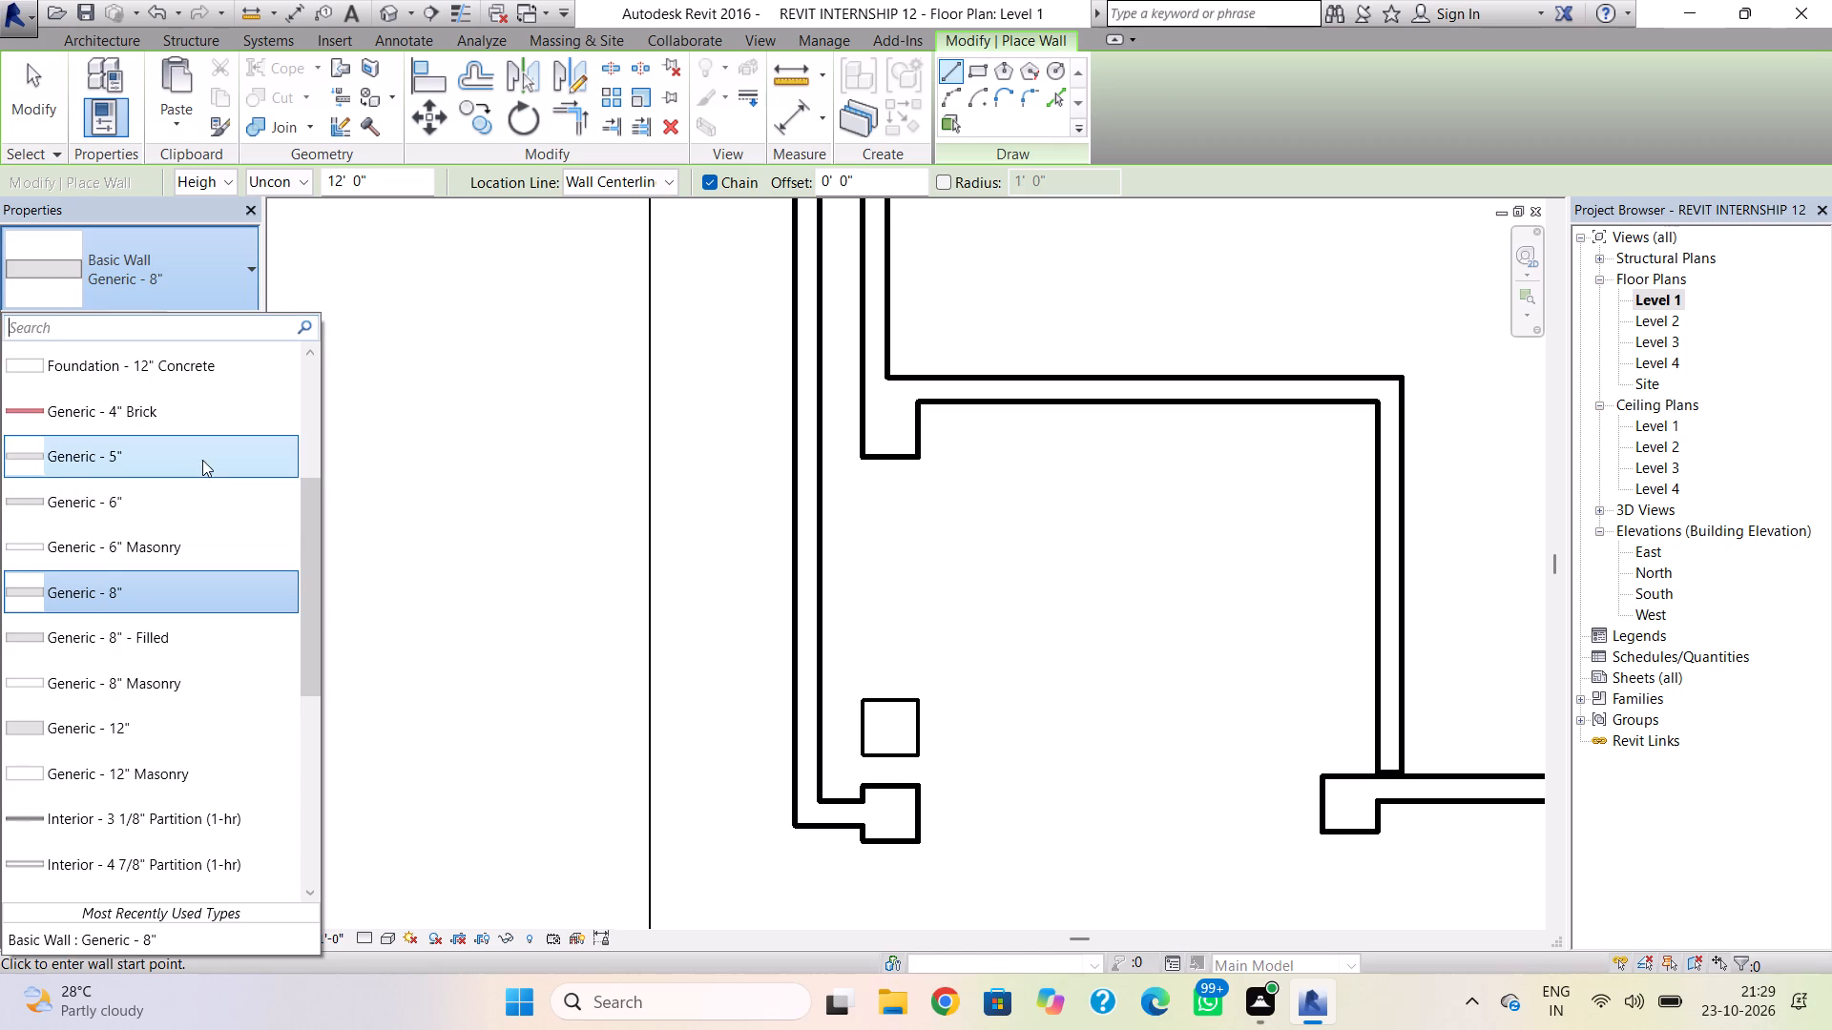
pyautogui.click(202, 460)
pyautogui.click(919, 820)
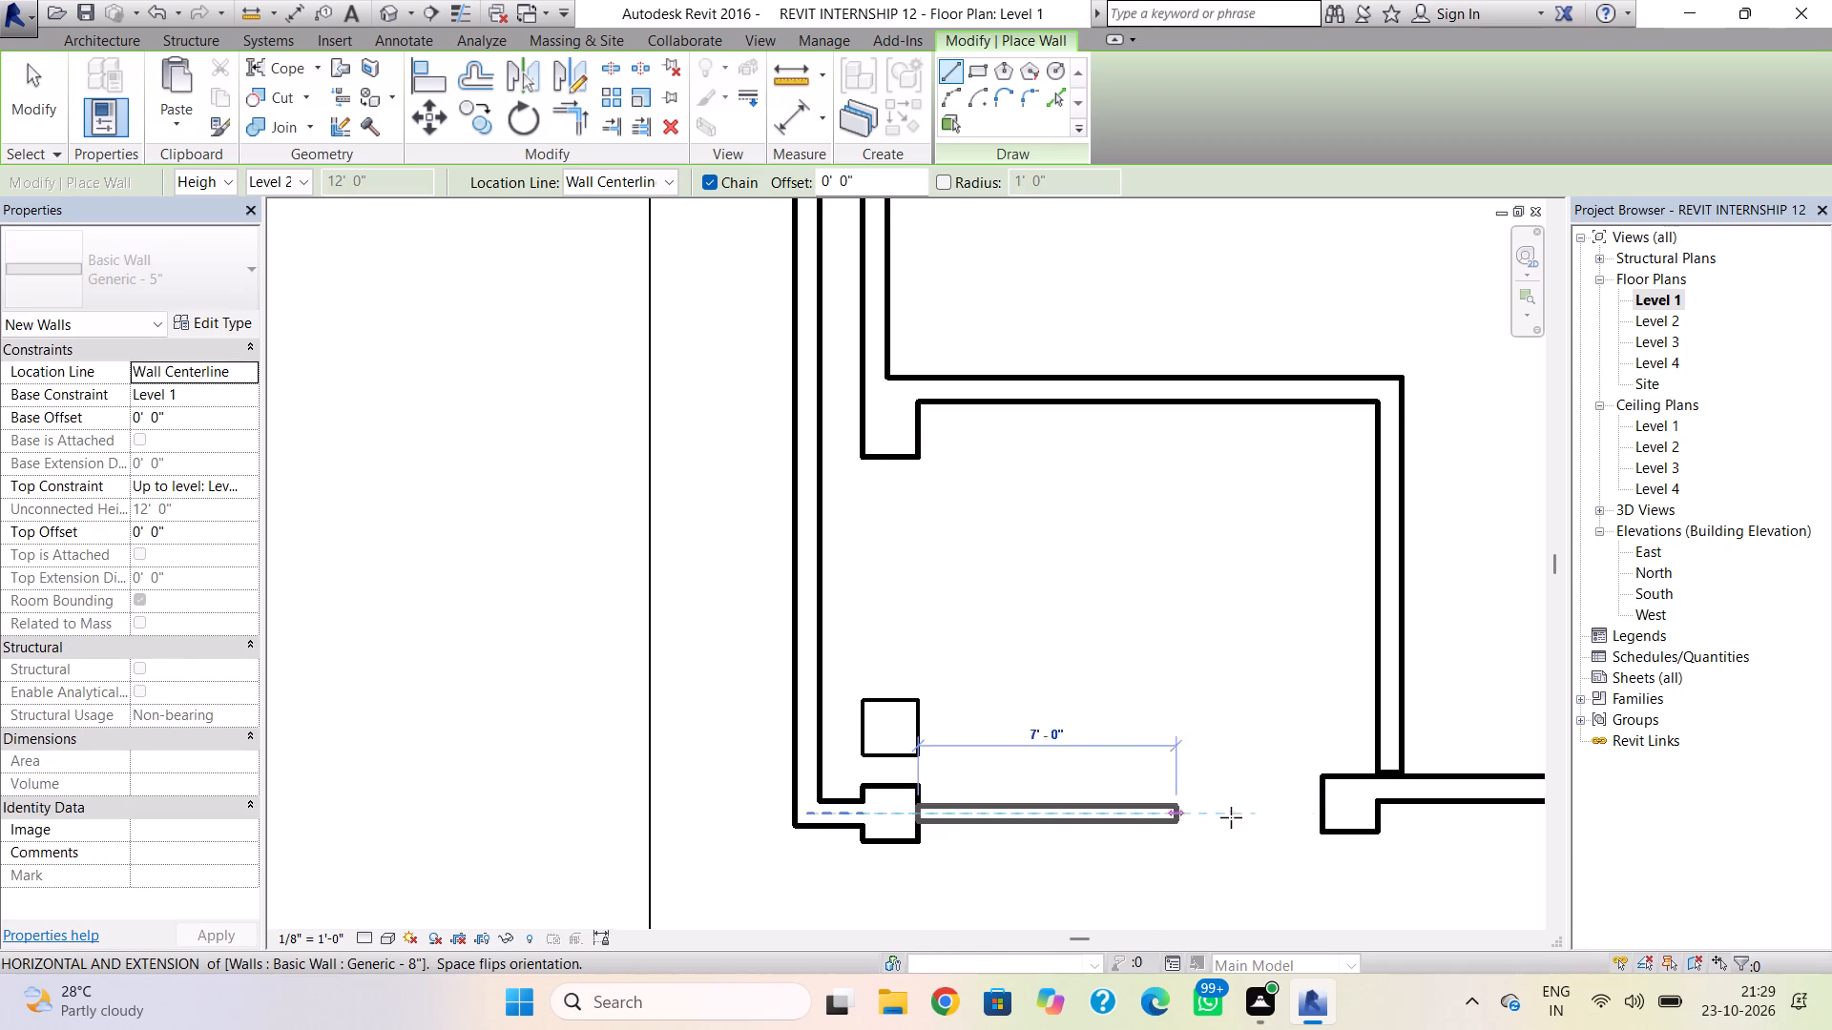
pyautogui.click(1321, 816)
pyautogui.press('Escape')
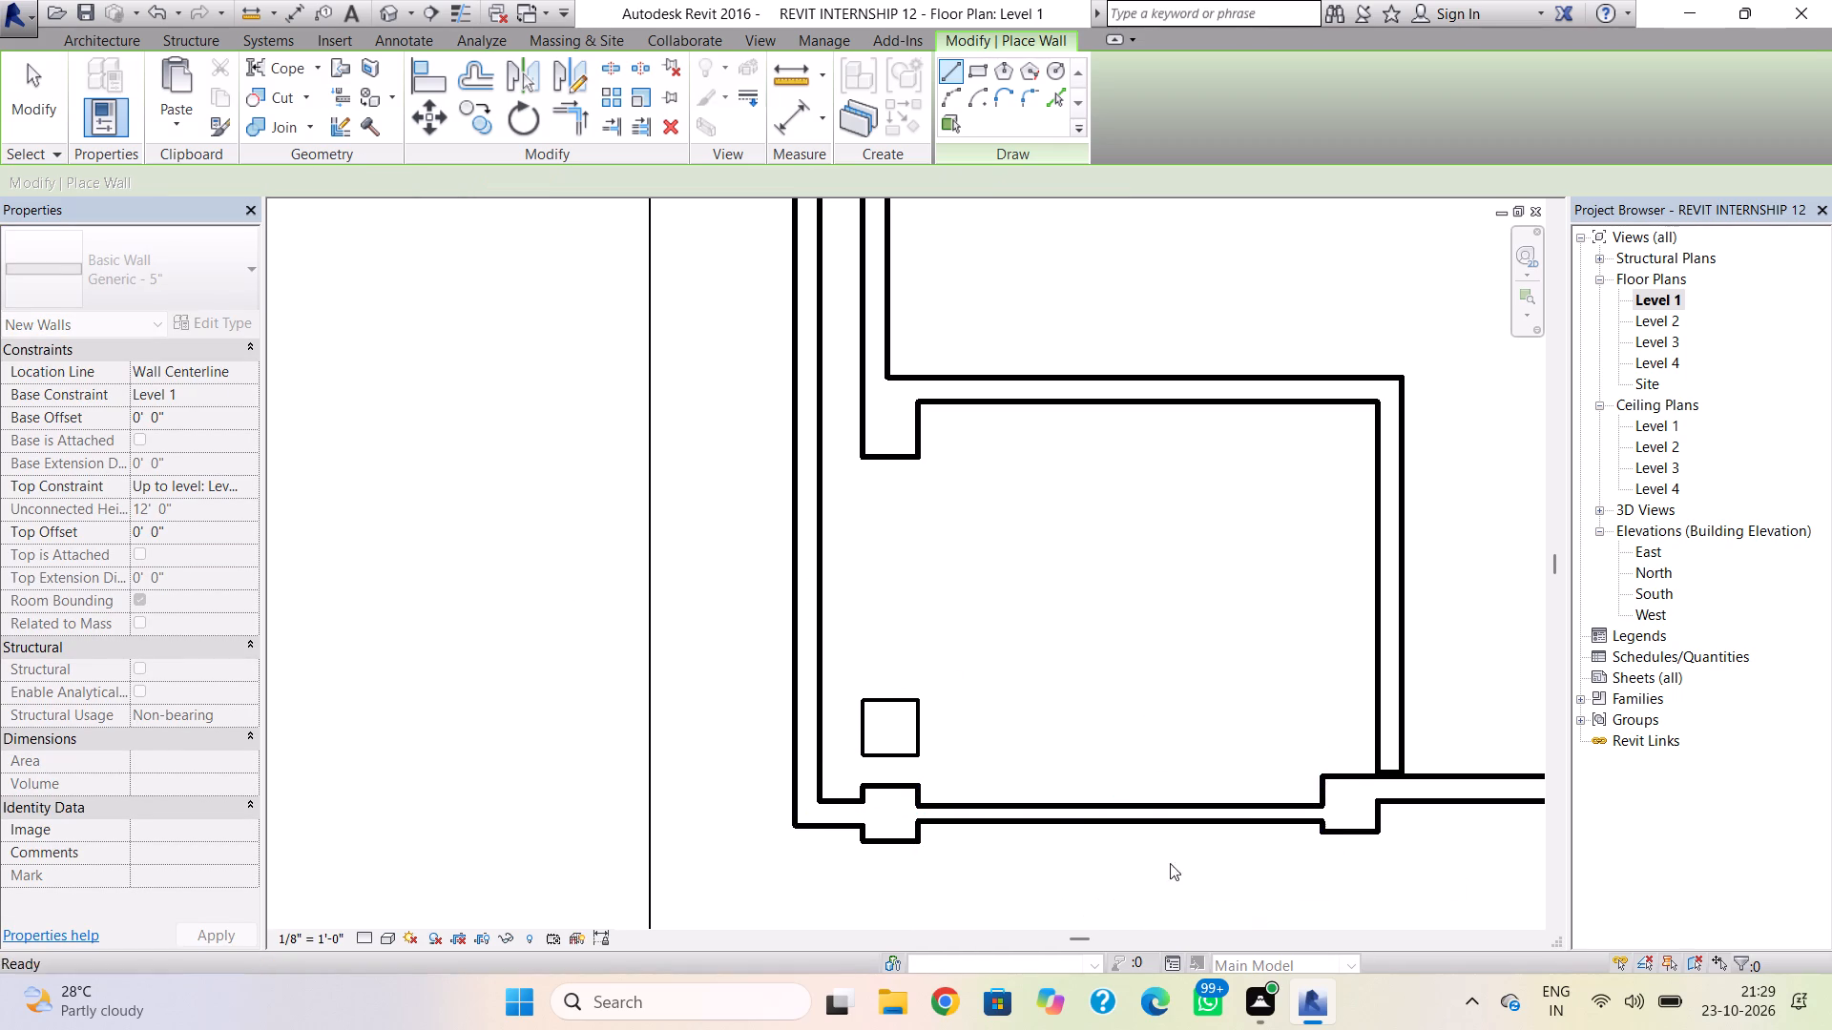
# In the 3D view, lower the top of the Generic - 5" wall to about 5' 7" high, just below the column tops.
pyautogui.click(379, 10)
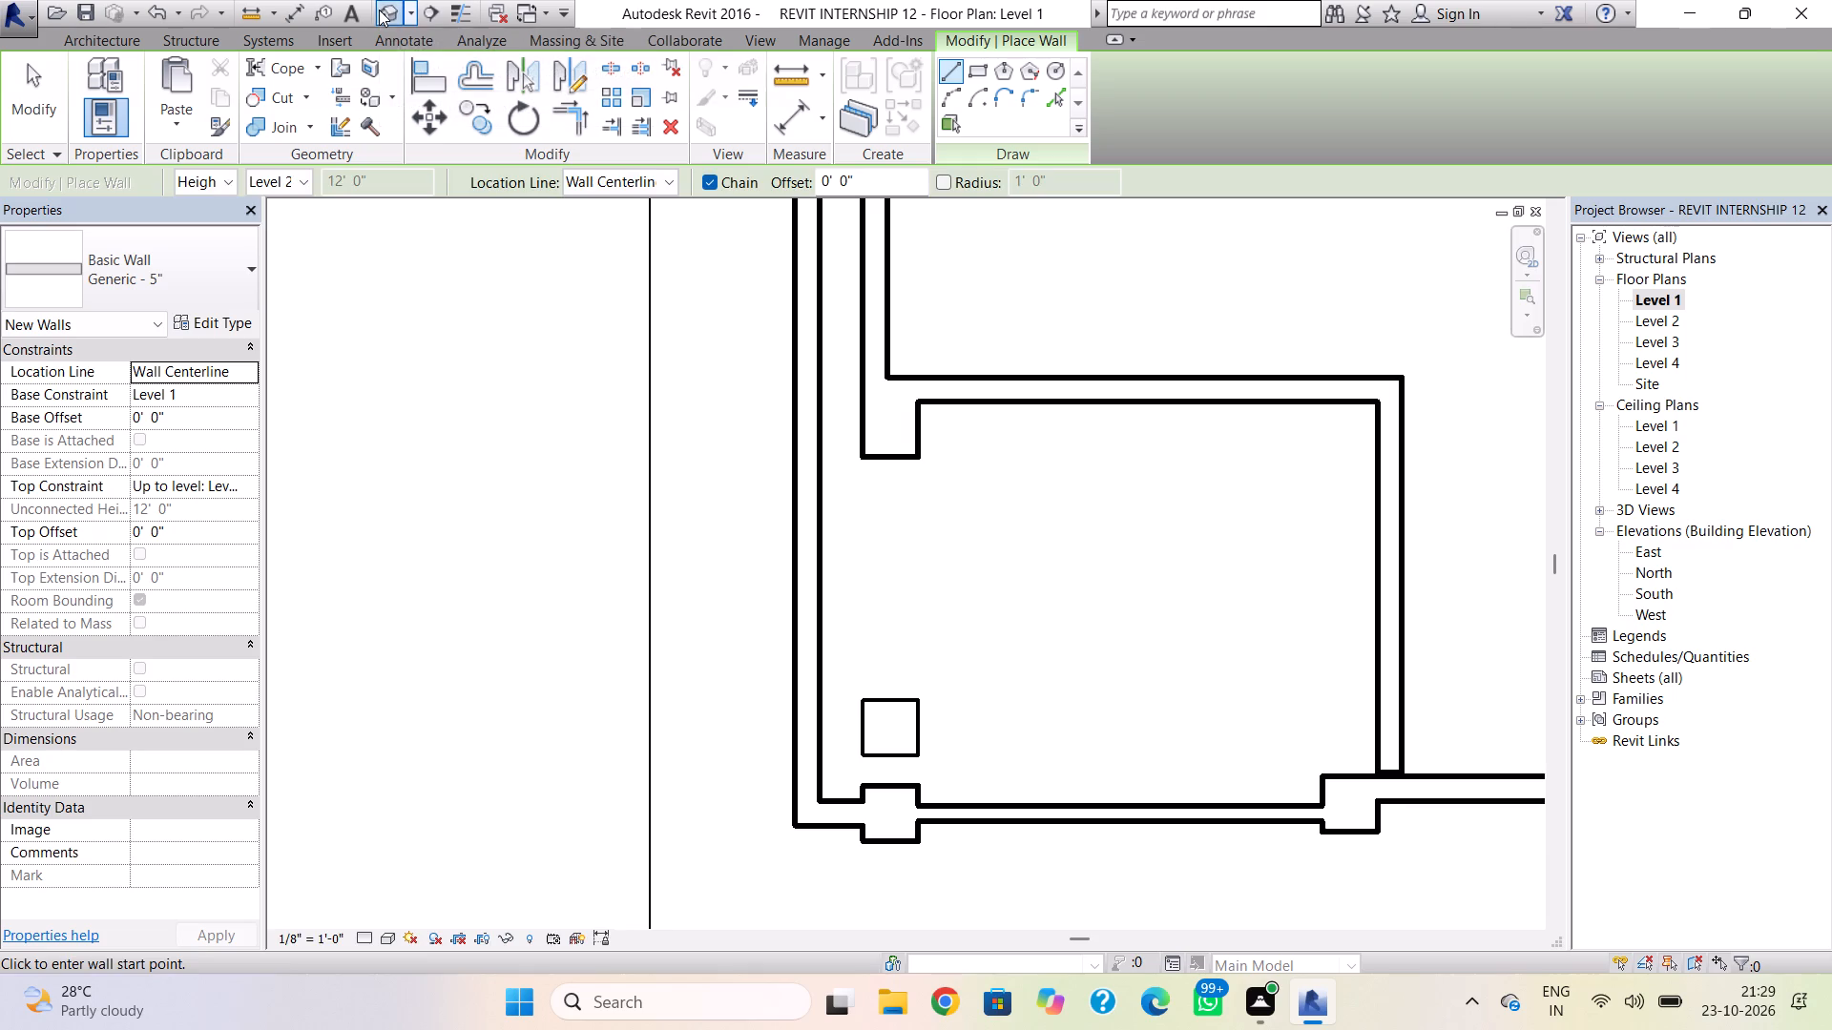
pyautogui.press('Escape')
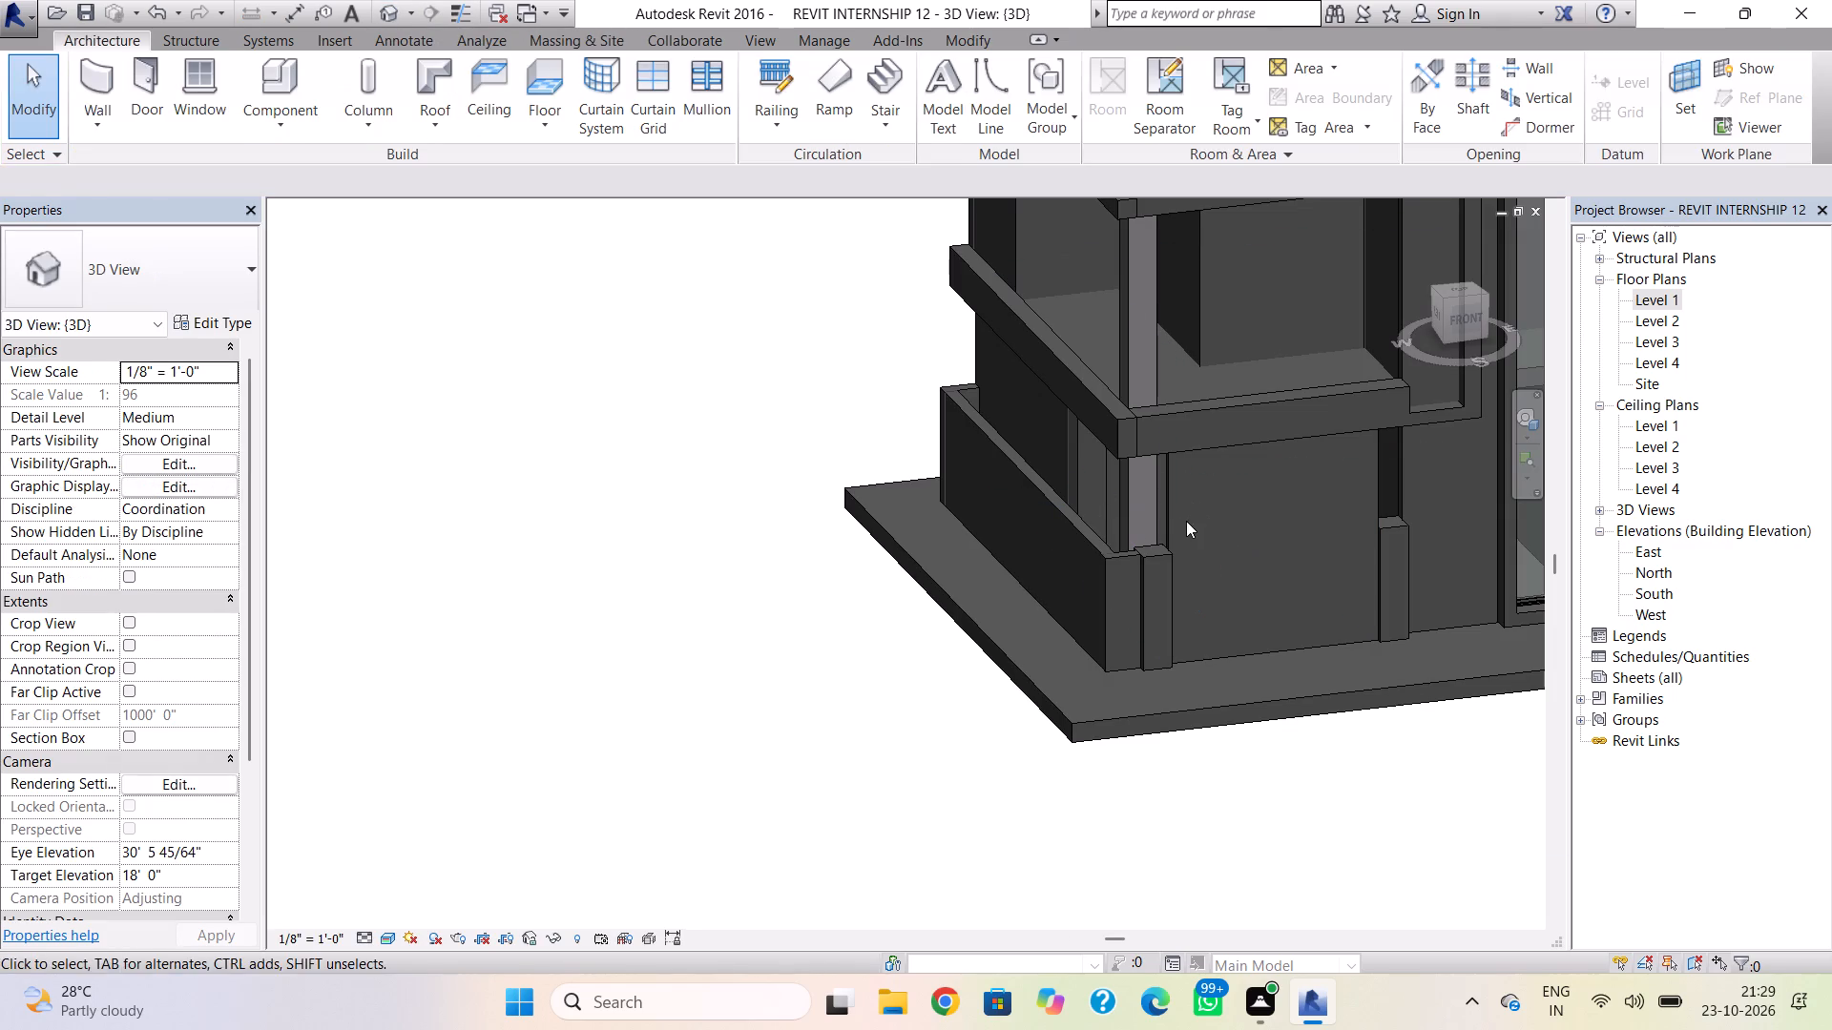
pyautogui.click(1173, 518)
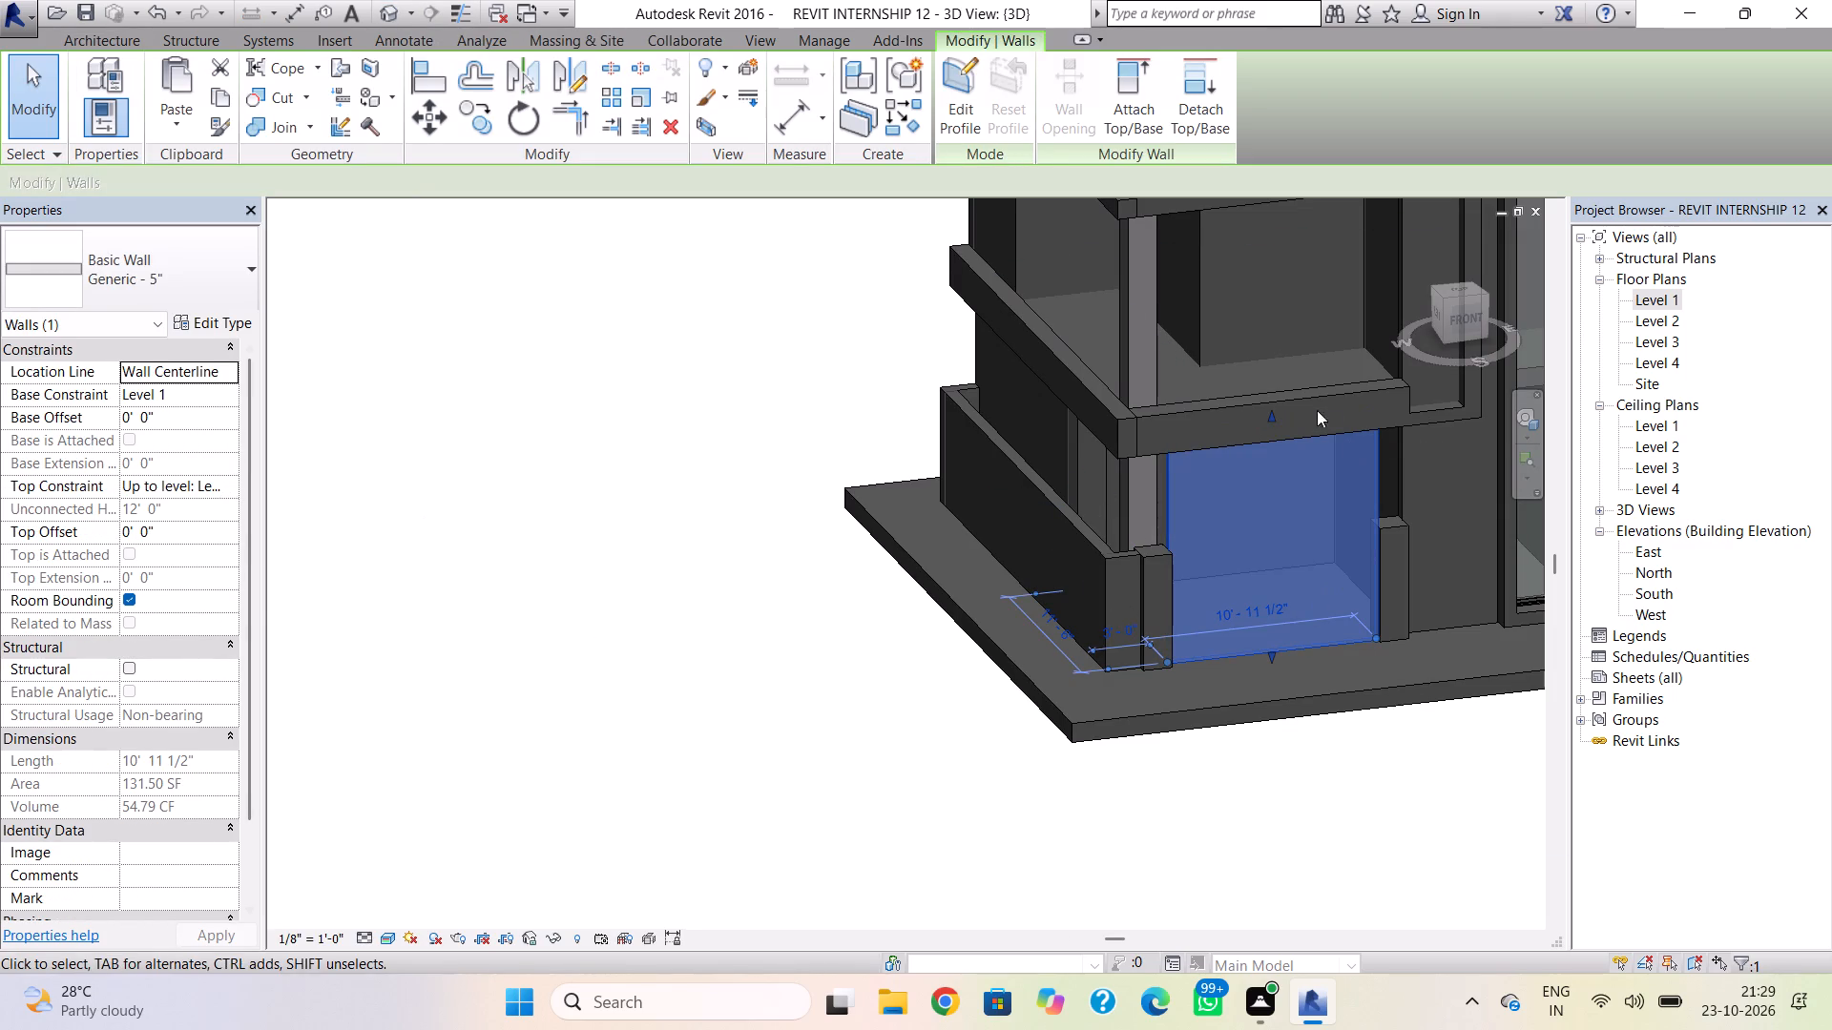
pyautogui.moveTo(1270, 415); pyautogui.dragTo(1263, 531)
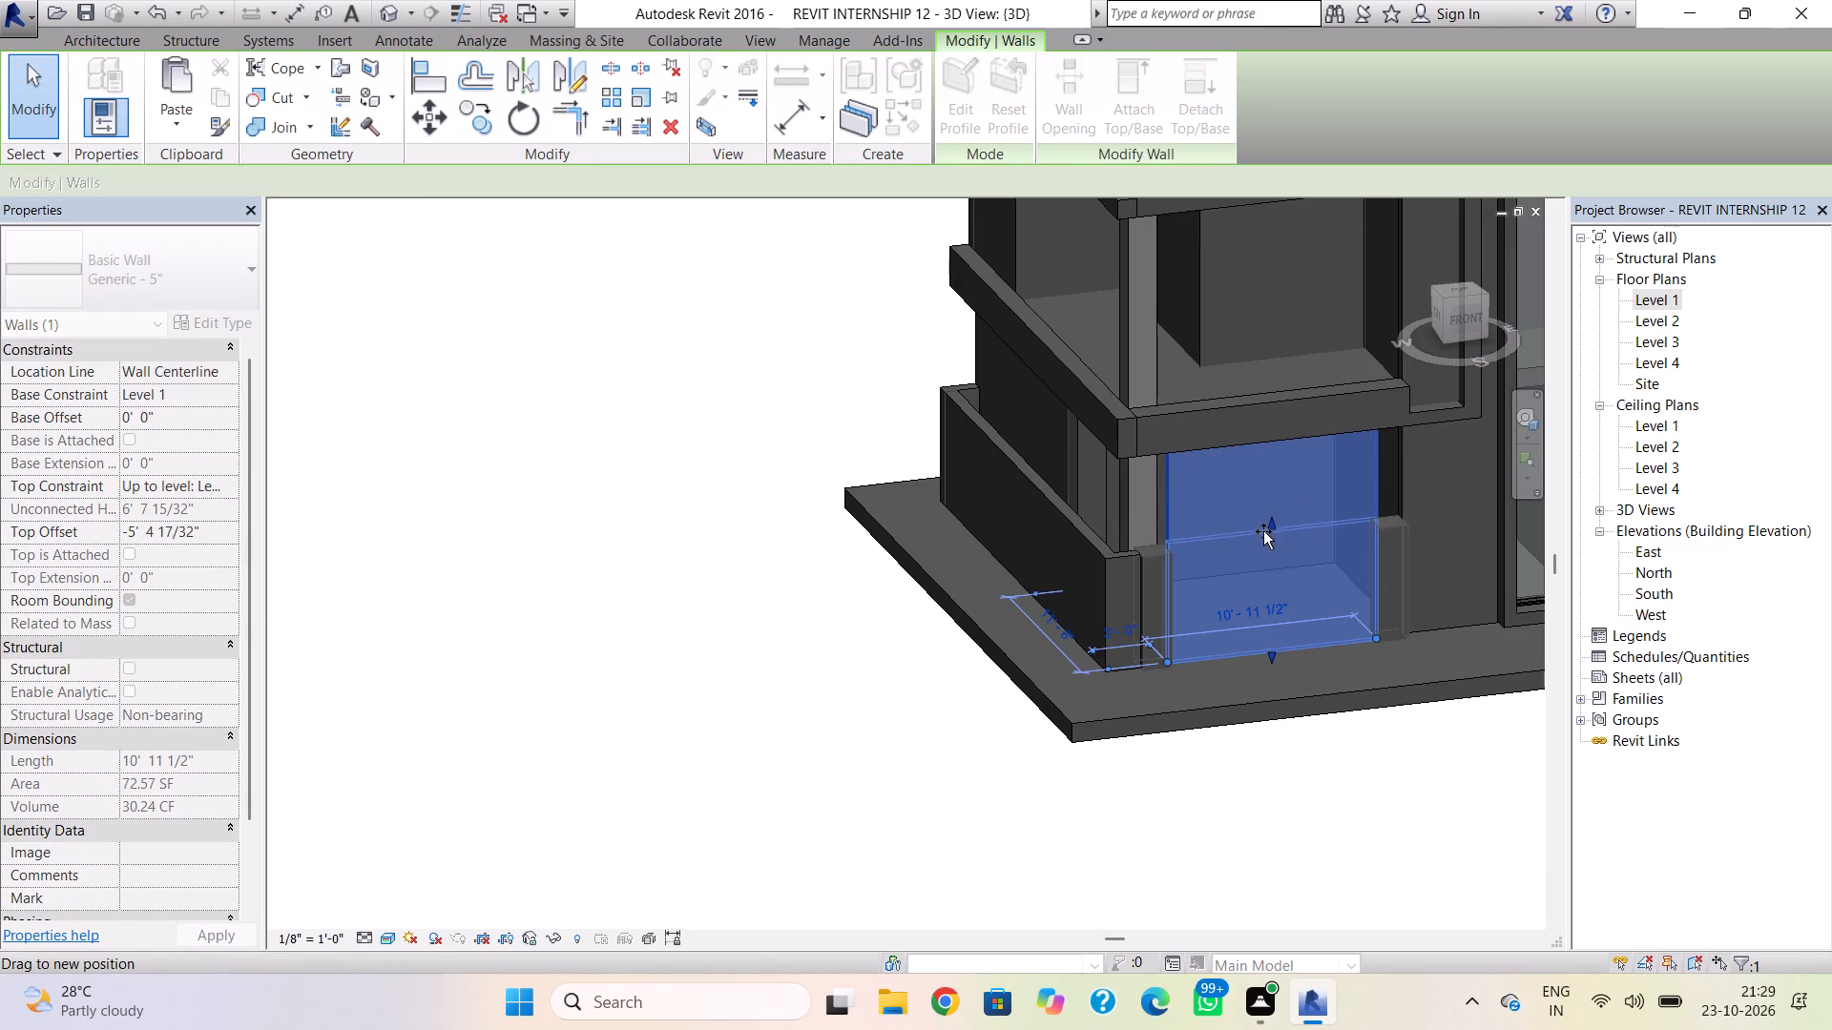
pyautogui.moveTo(1263, 531); pyautogui.dragTo(1264, 546)
pyautogui.press('Escape')
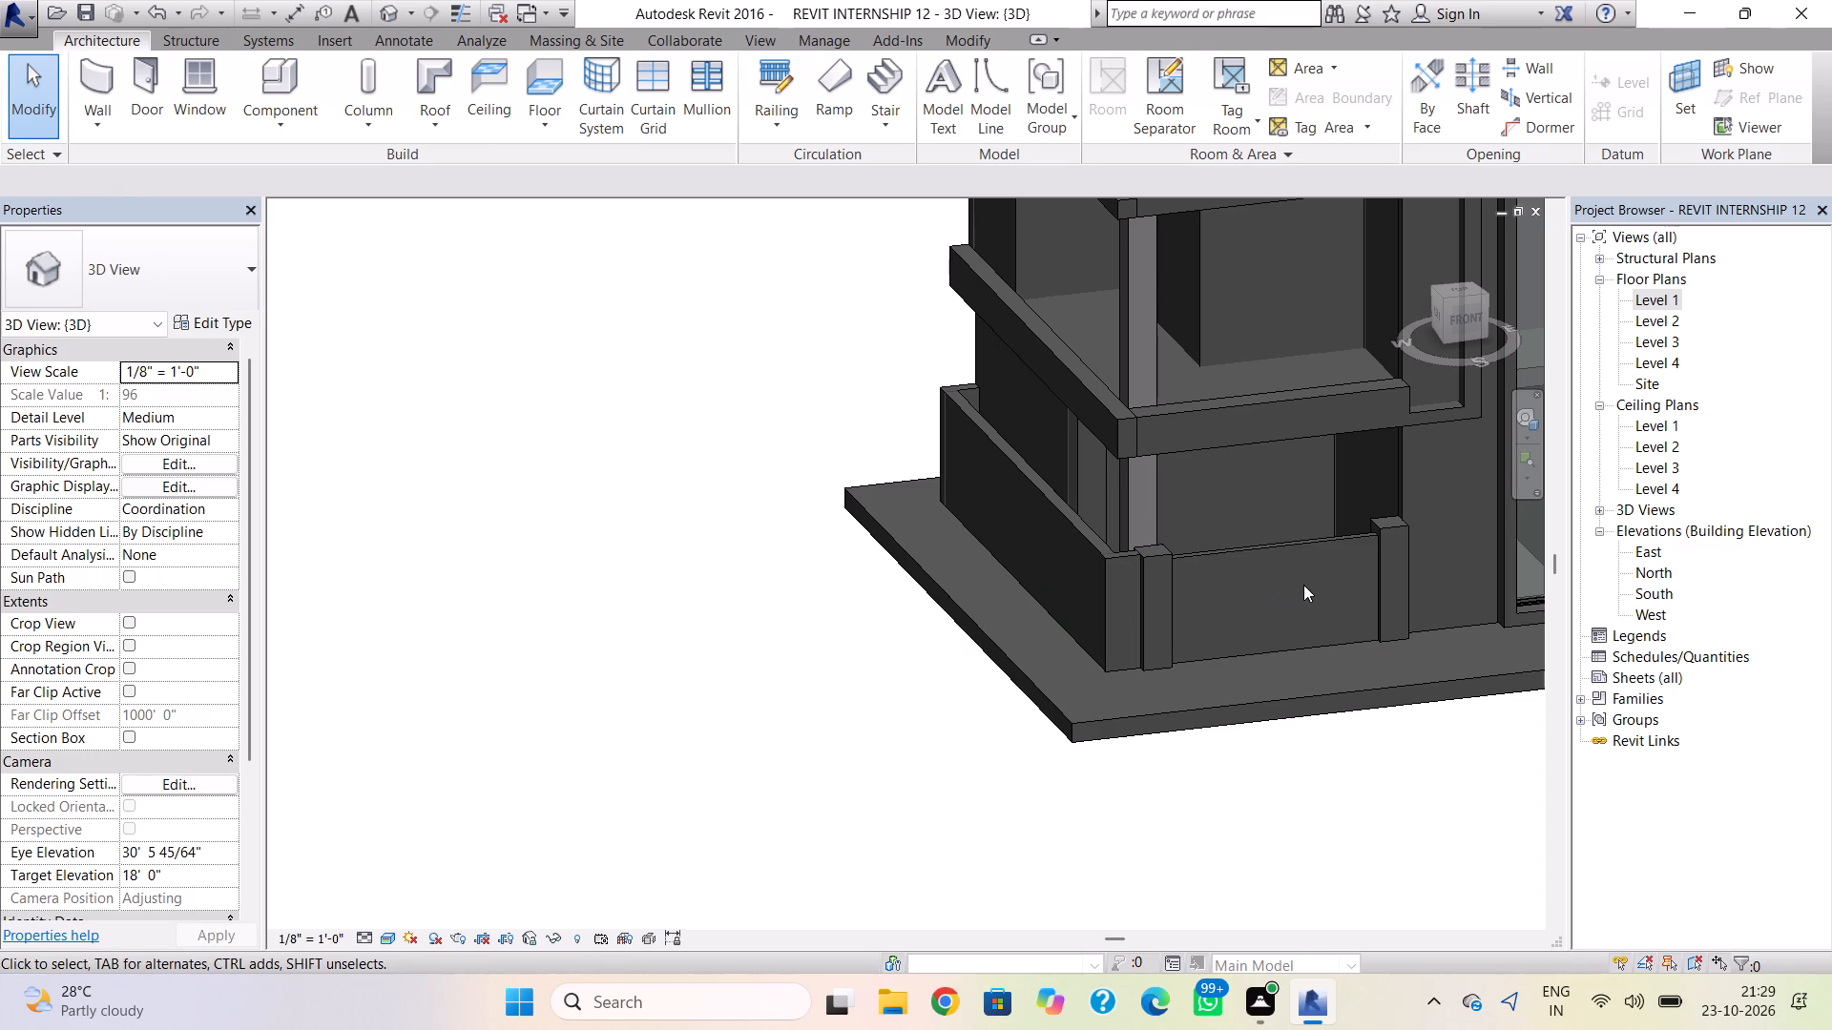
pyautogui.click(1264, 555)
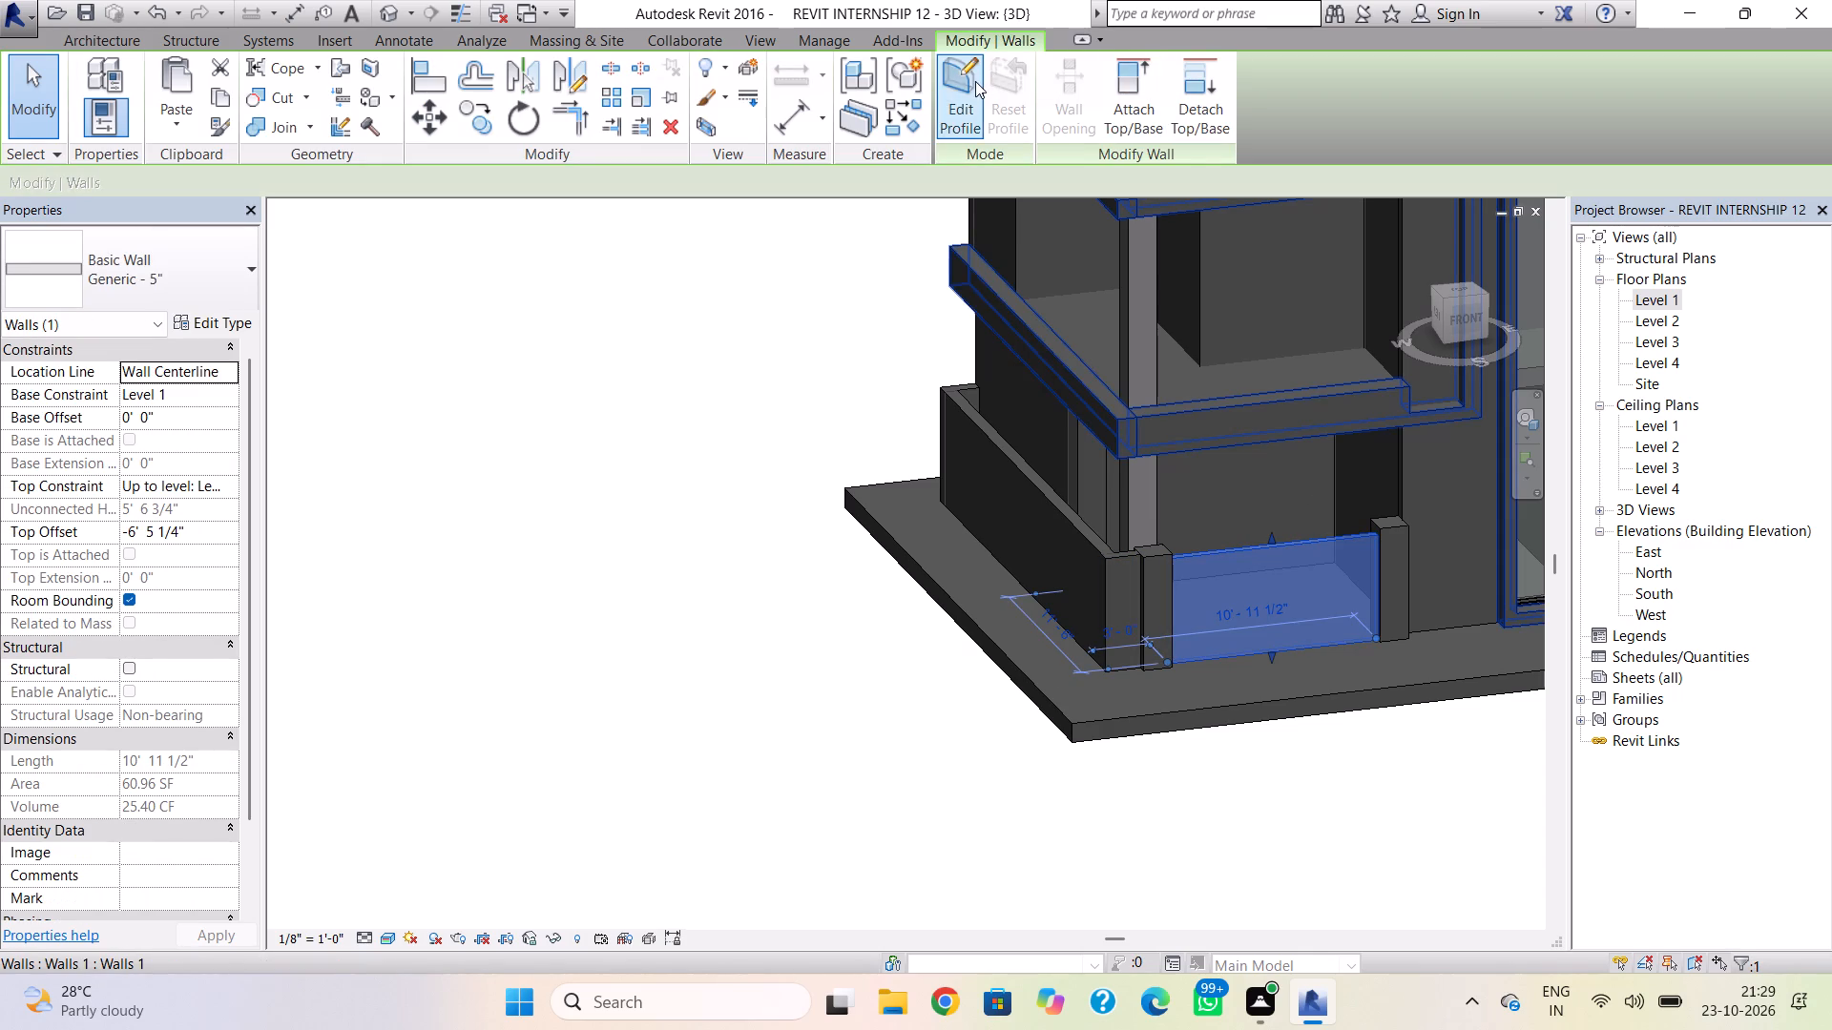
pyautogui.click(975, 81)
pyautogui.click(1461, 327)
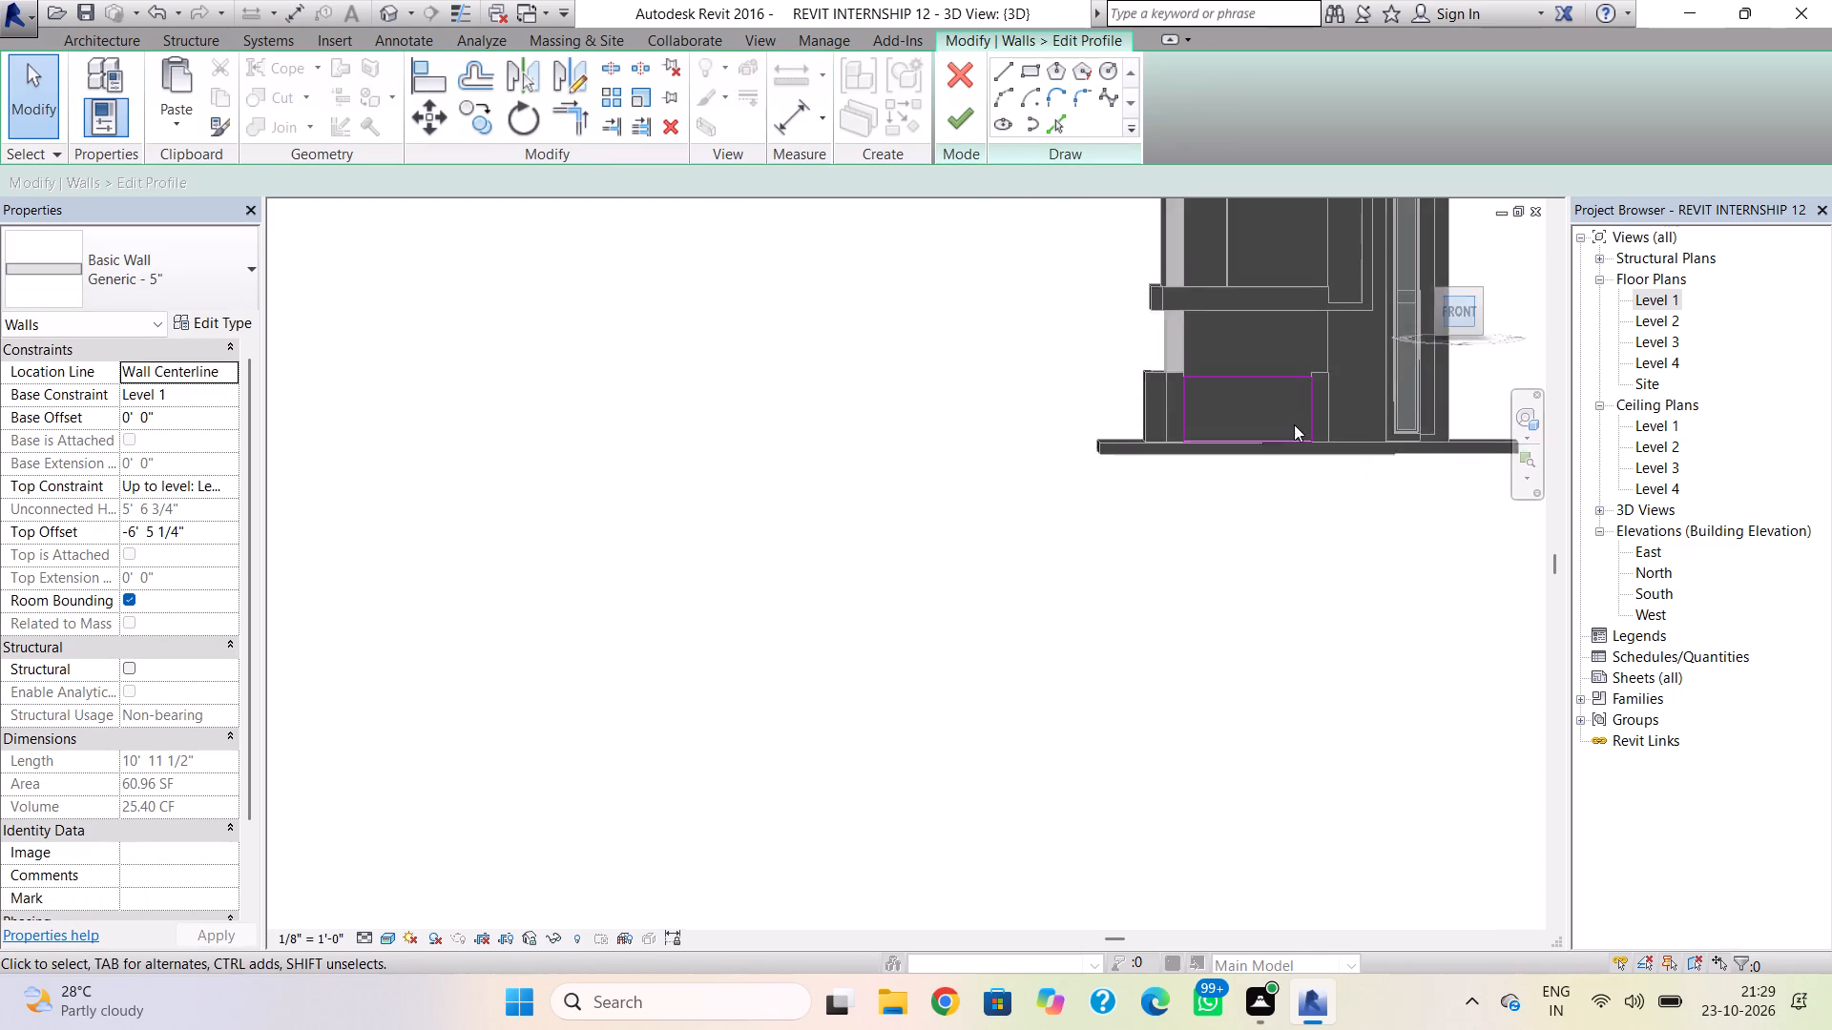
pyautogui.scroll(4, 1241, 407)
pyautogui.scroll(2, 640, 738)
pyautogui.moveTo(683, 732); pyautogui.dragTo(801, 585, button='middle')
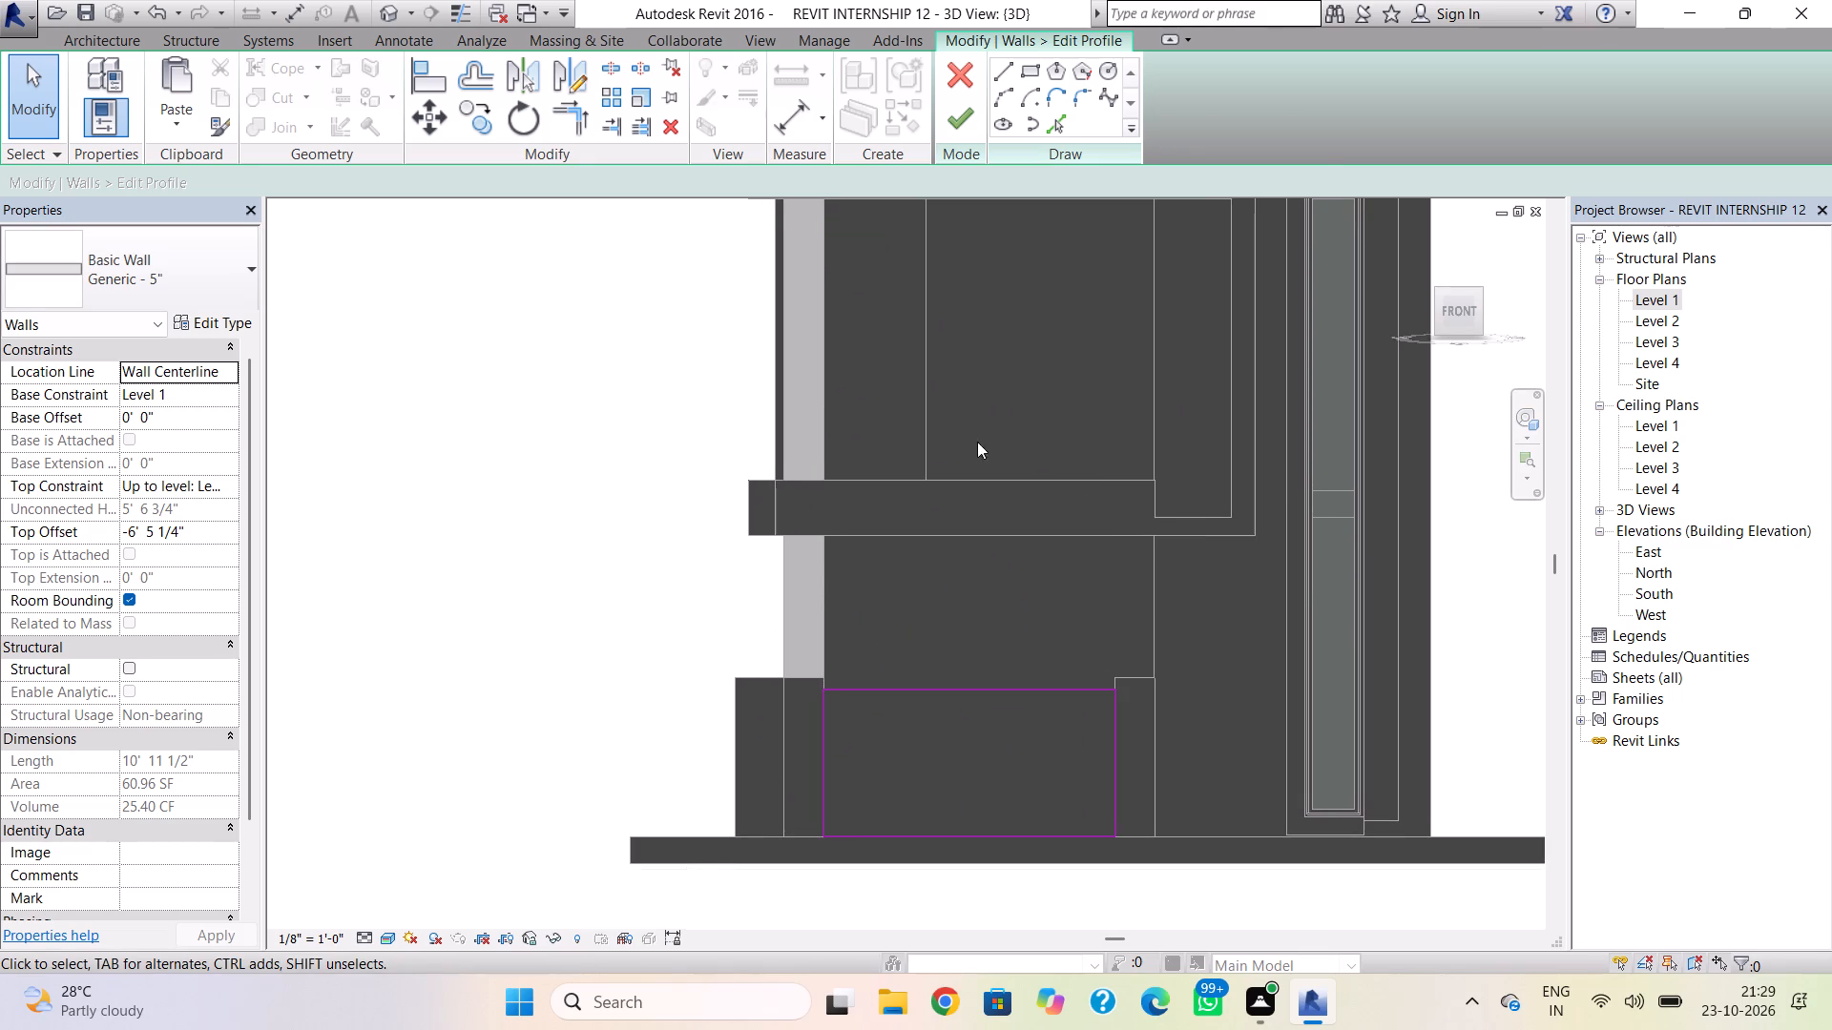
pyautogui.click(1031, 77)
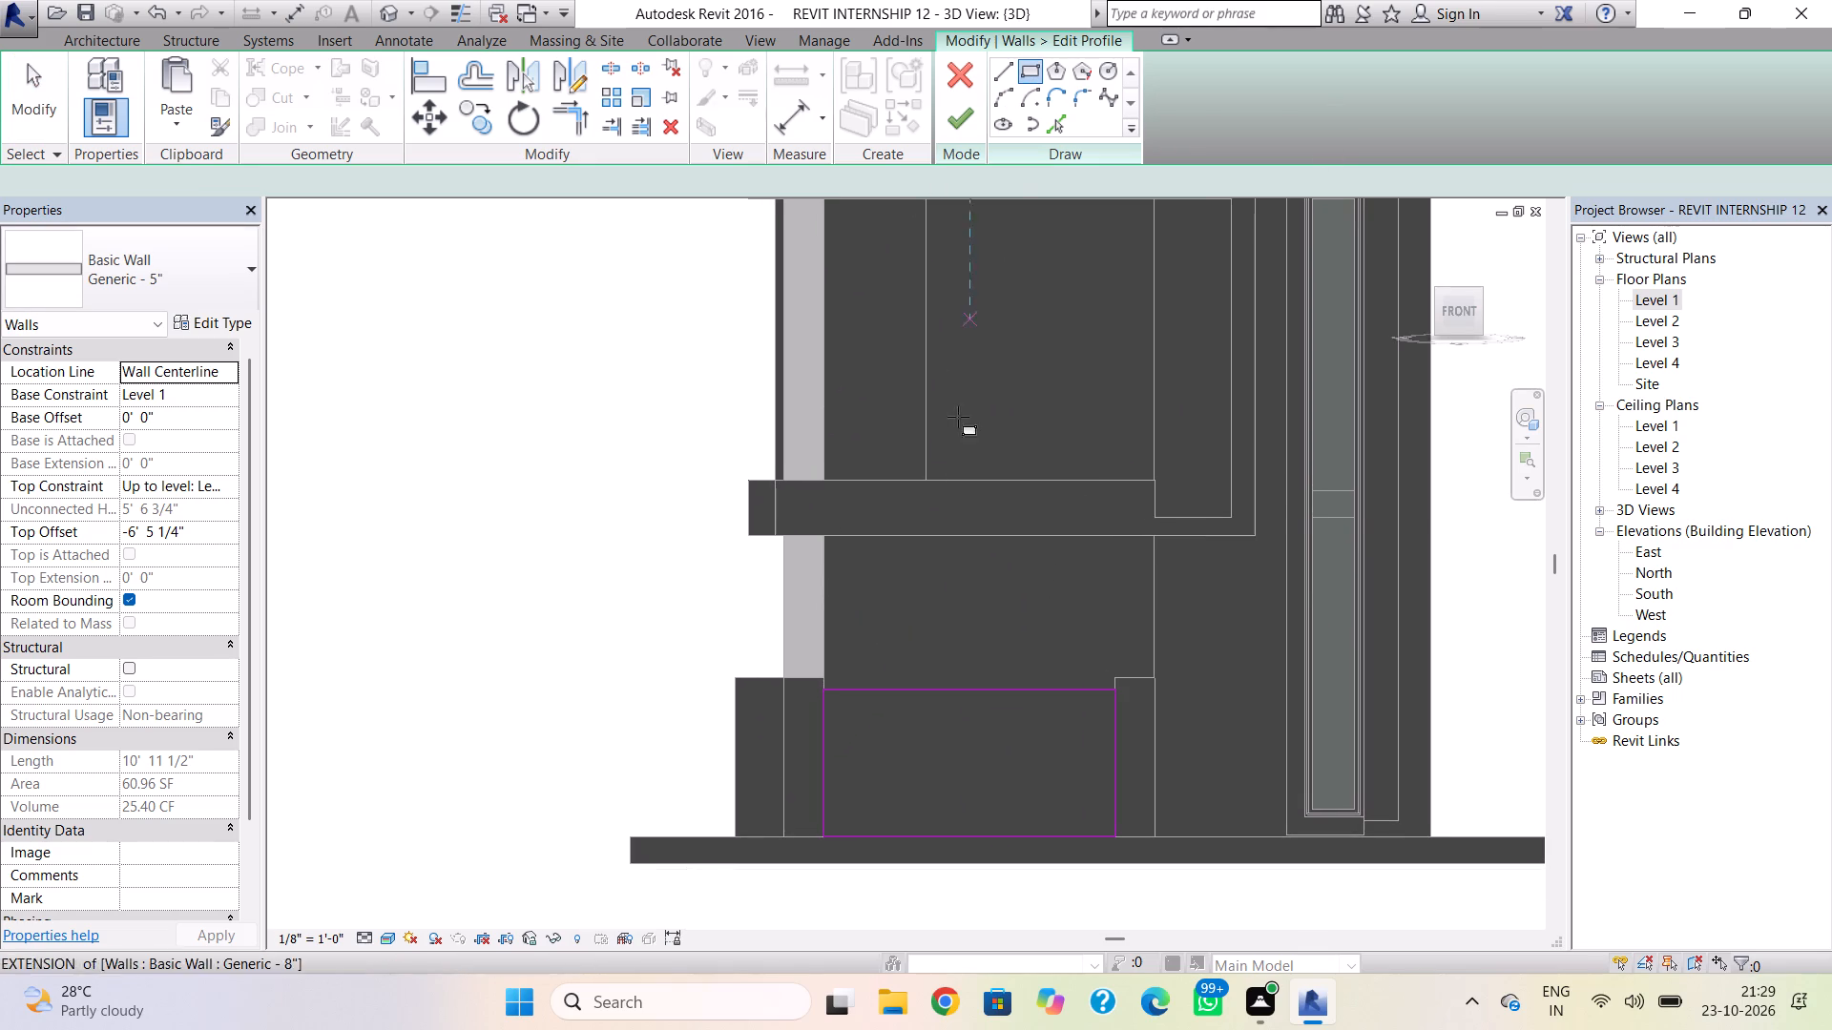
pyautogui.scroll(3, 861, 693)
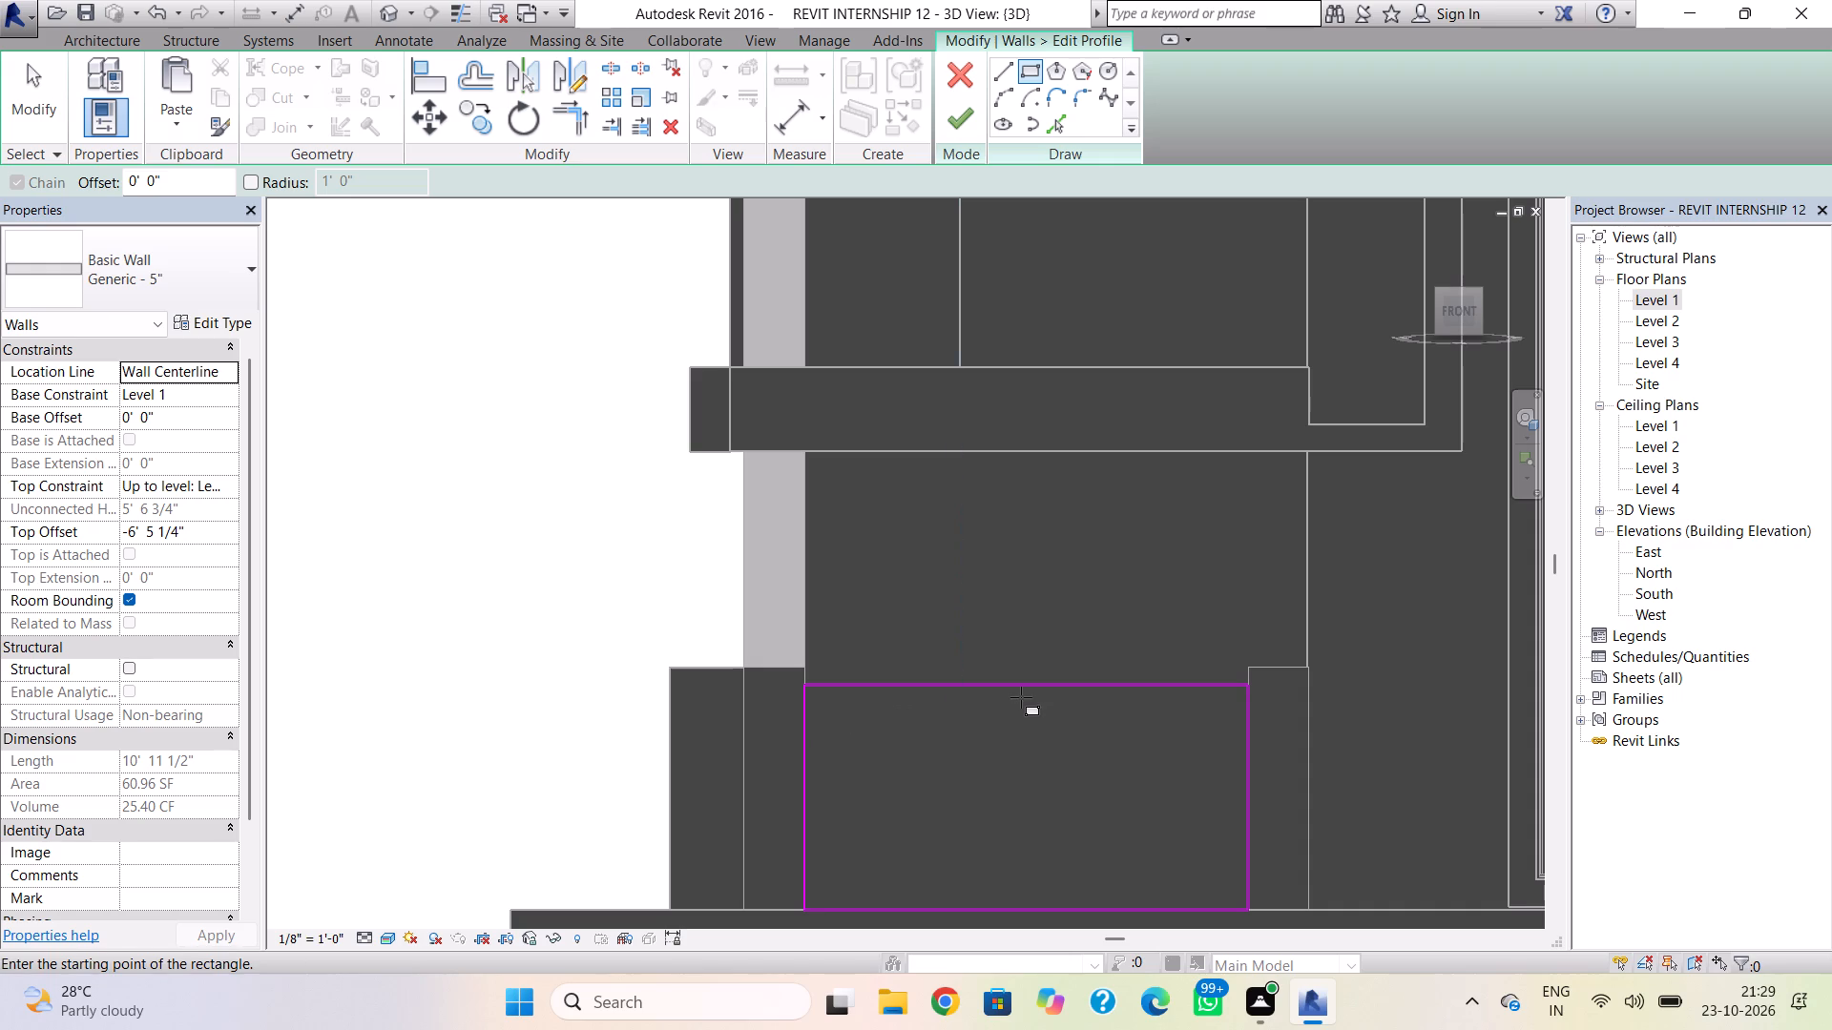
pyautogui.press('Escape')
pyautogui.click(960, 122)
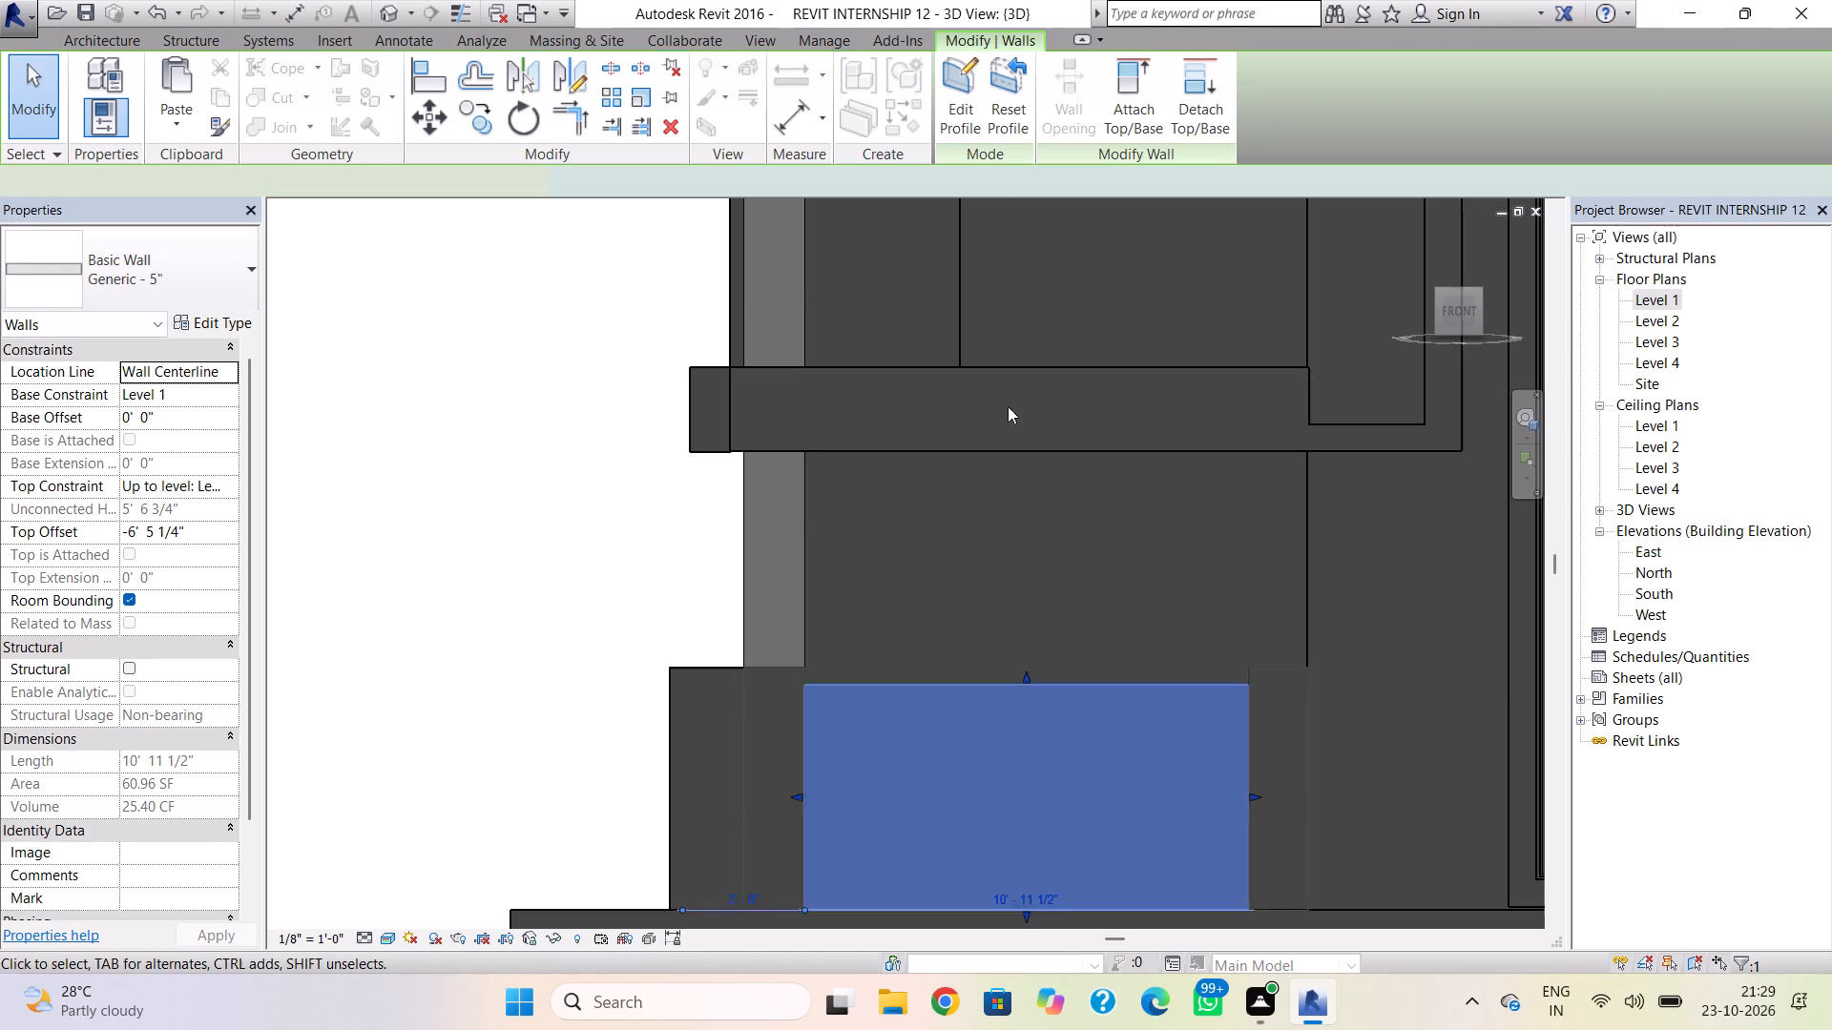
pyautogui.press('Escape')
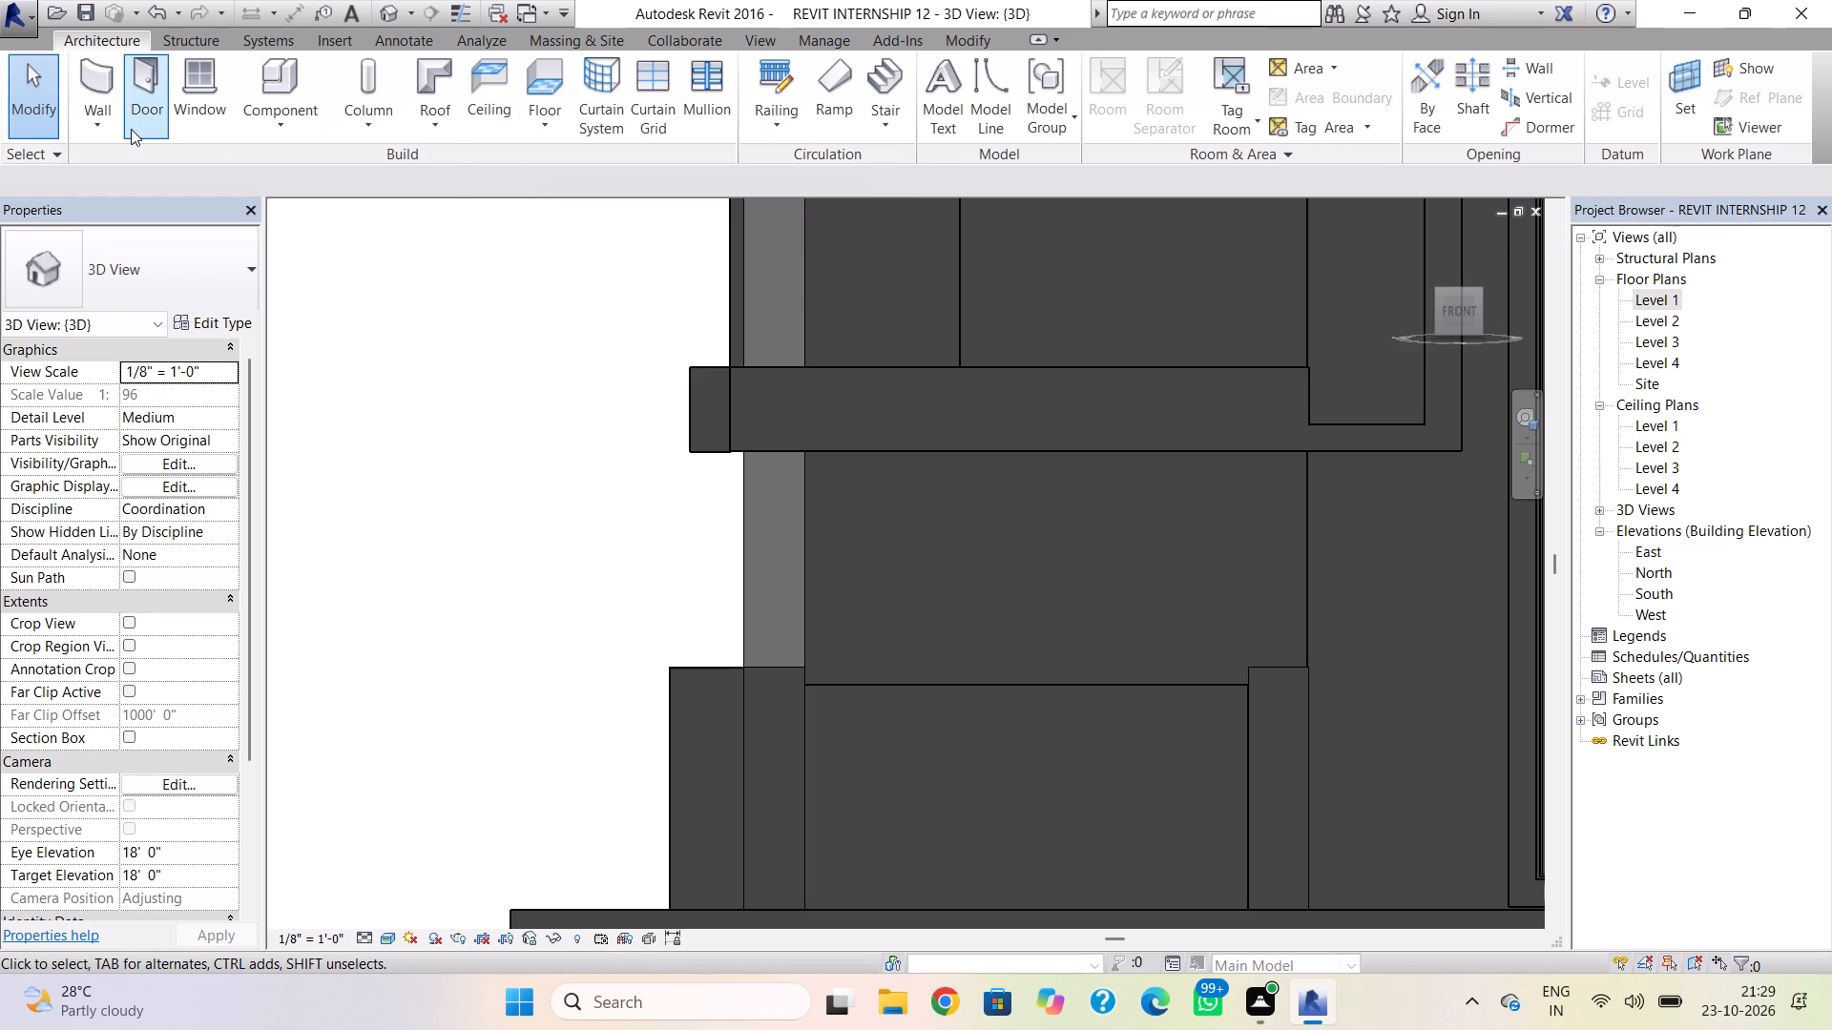
# Place three evenly spaced horizontal reveals across the upper part of the low Generic - 5" wall, the highest about 4' 6" above Level 1.
pyautogui.click(104, 126)
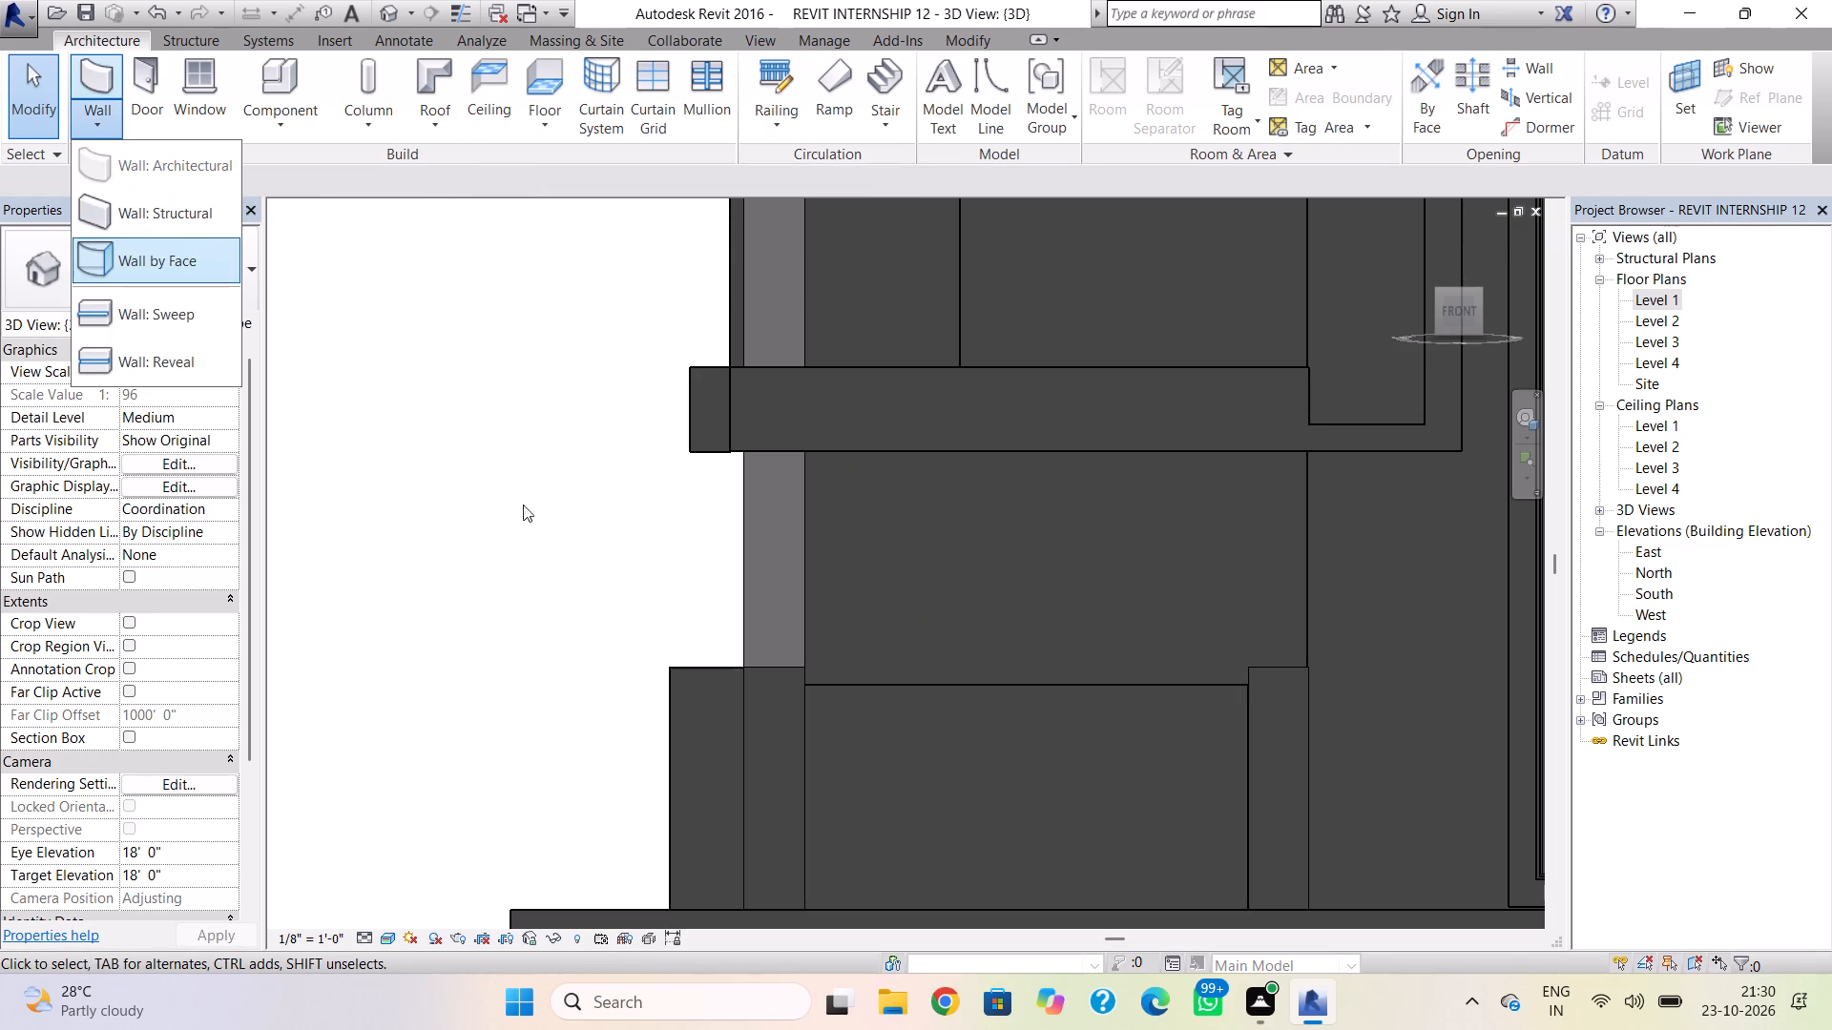
pyautogui.click(176, 370)
pyautogui.click(871, 734)
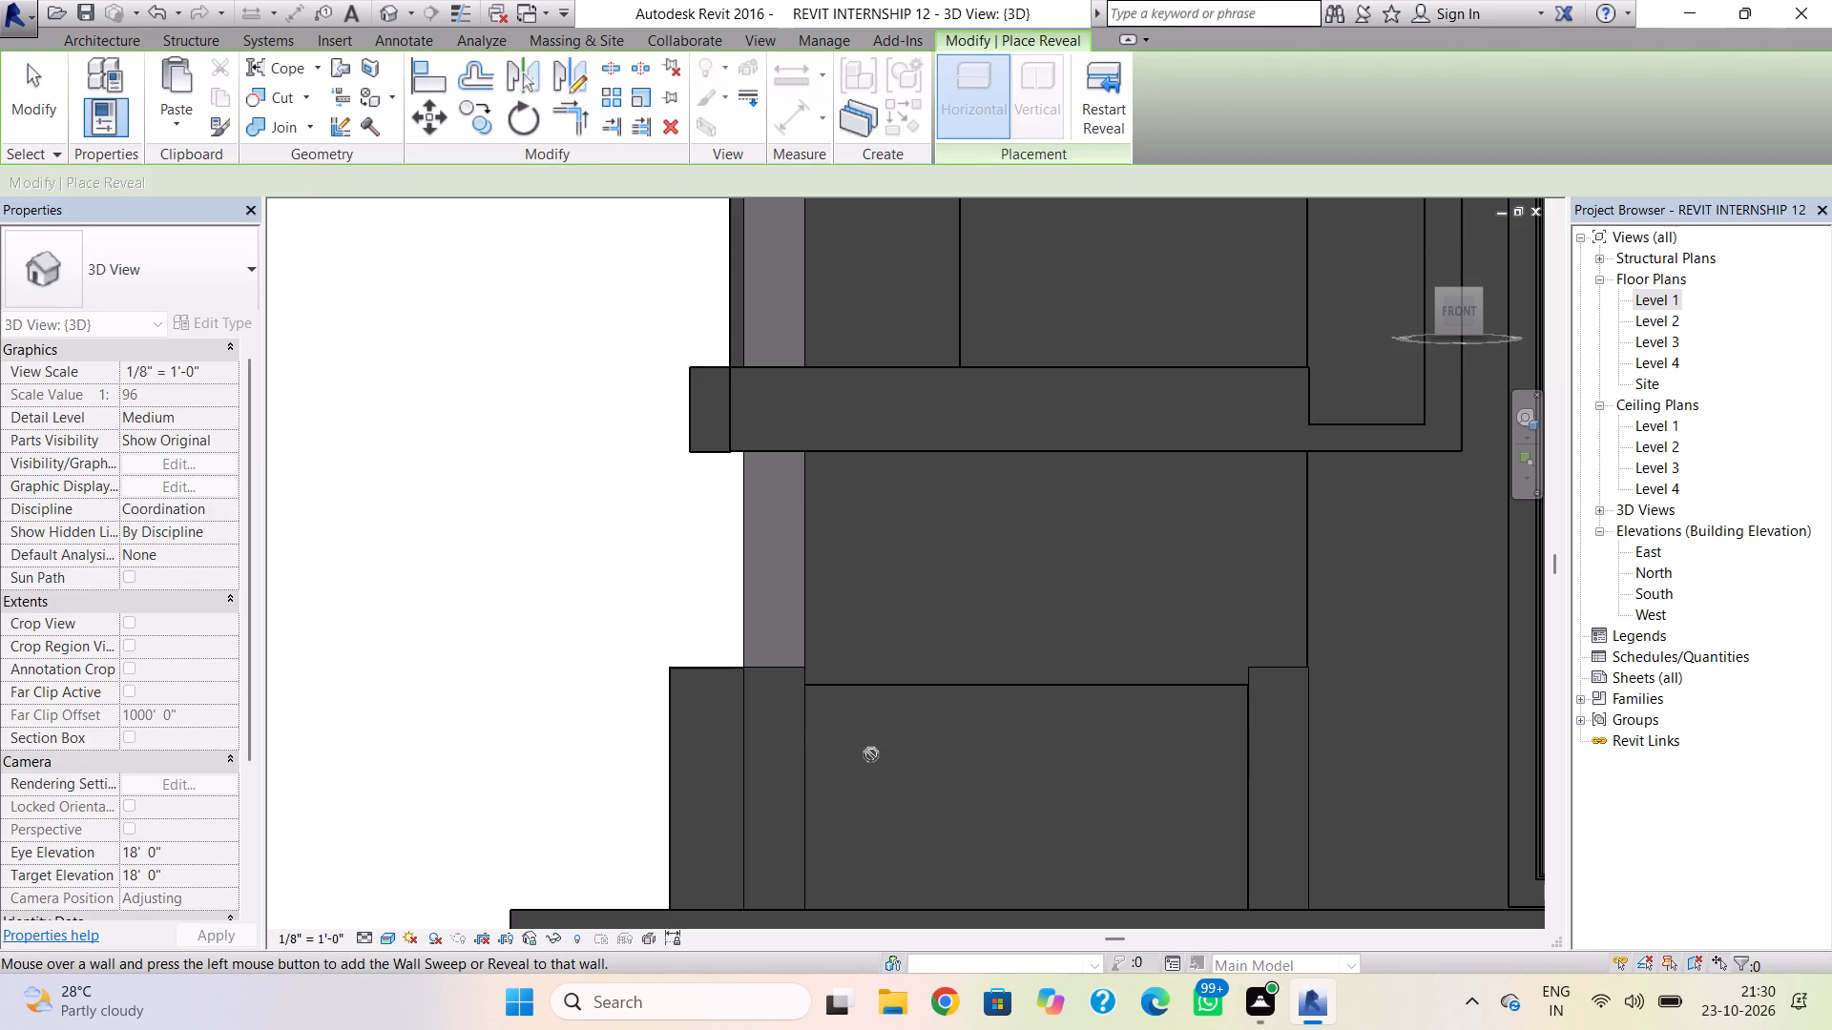
pyautogui.click(871, 754)
pyautogui.click(871, 755)
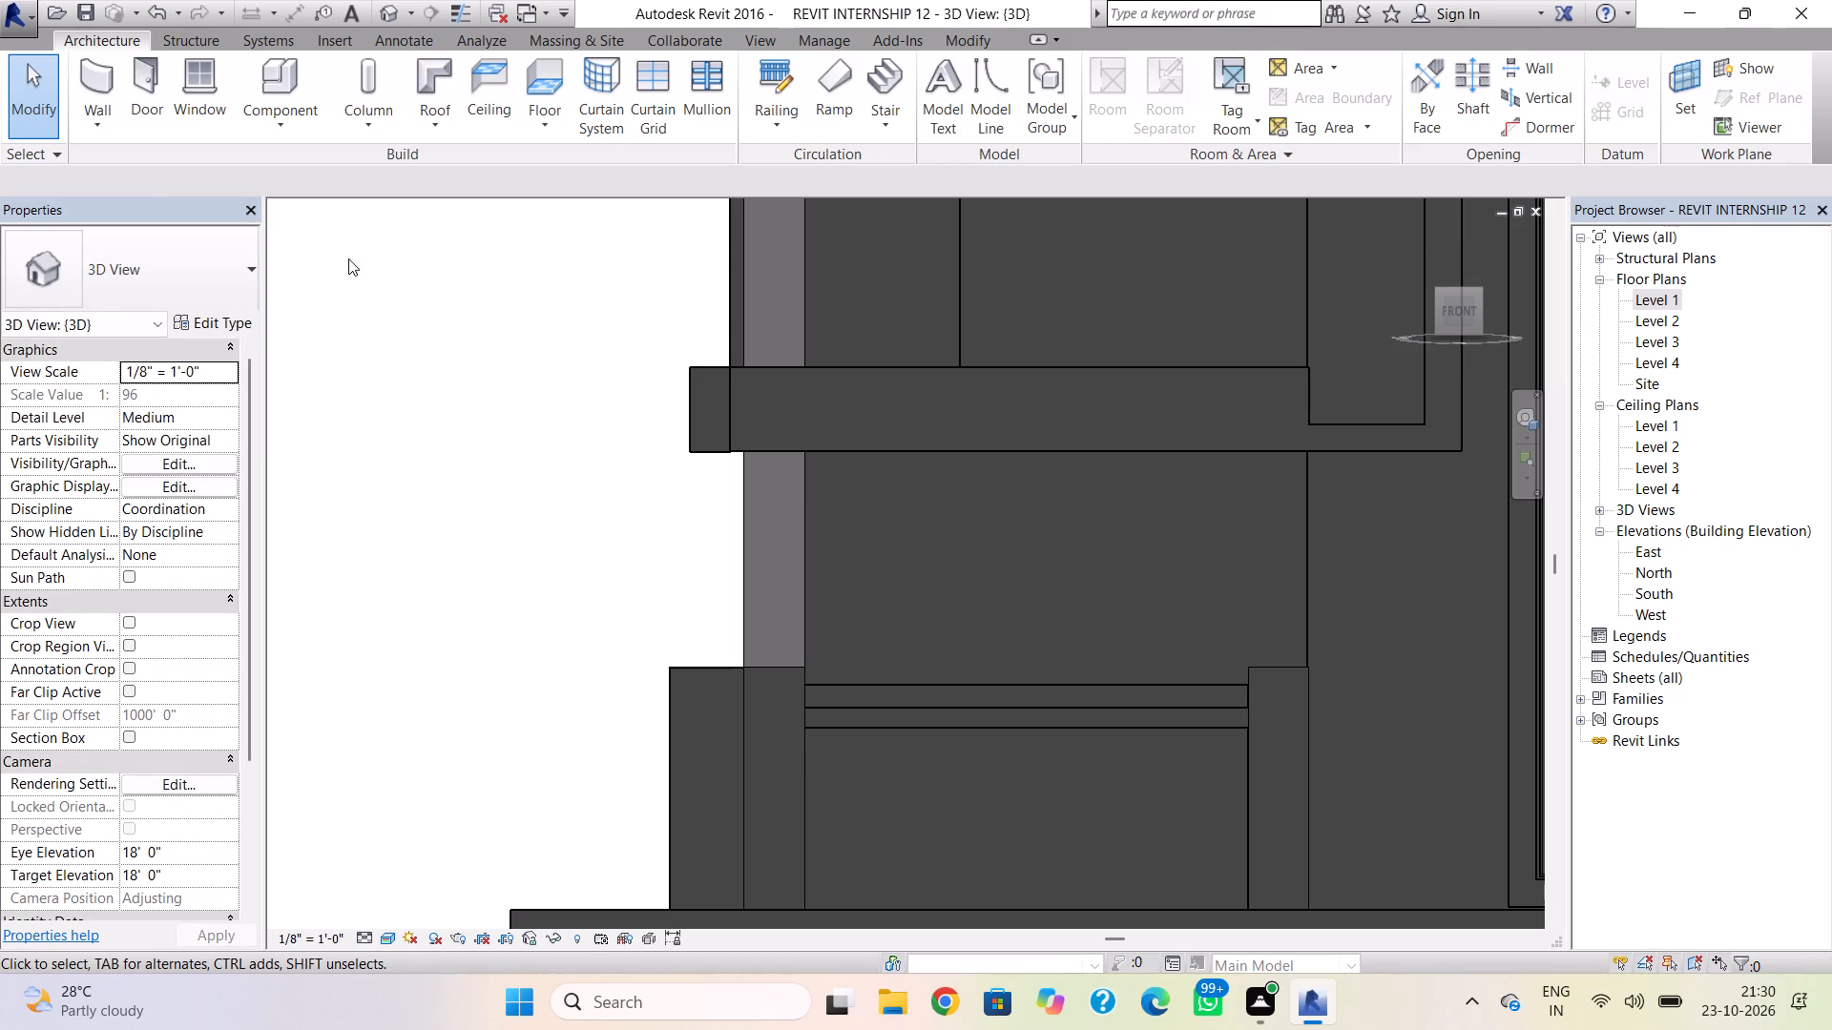
pyautogui.click(84, 114)
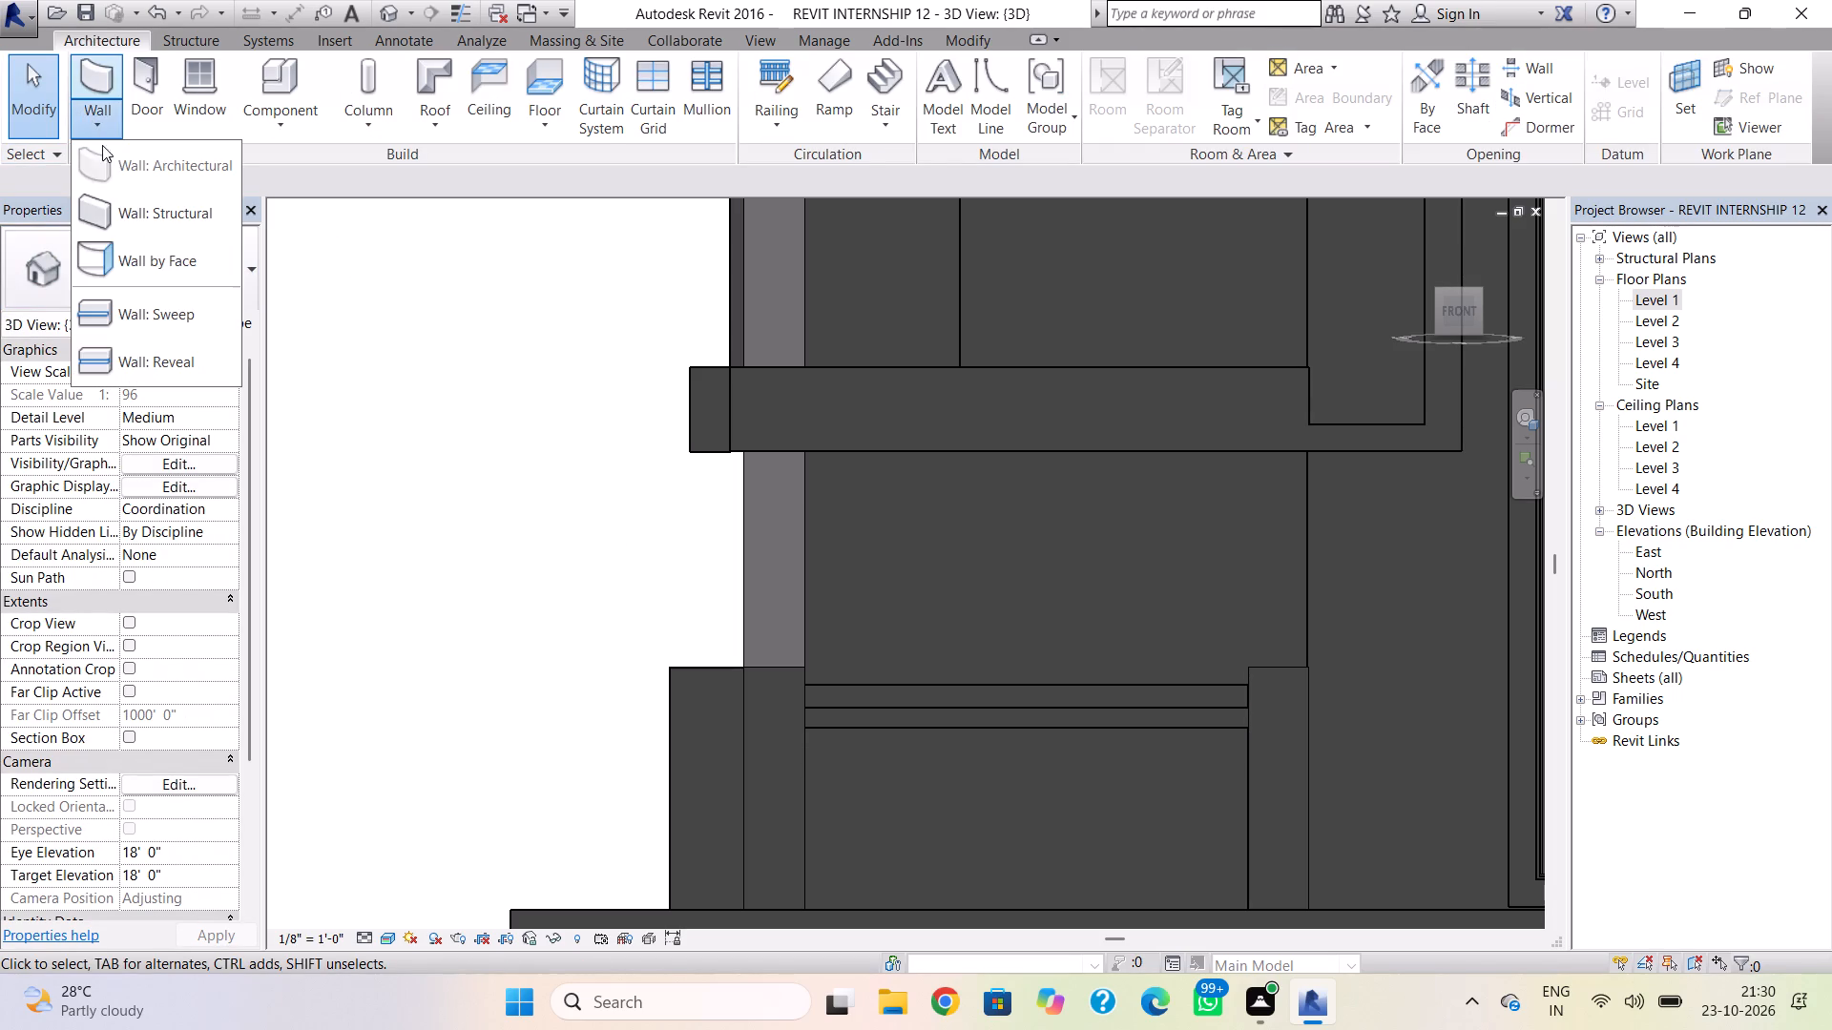
pyautogui.click(113, 352)
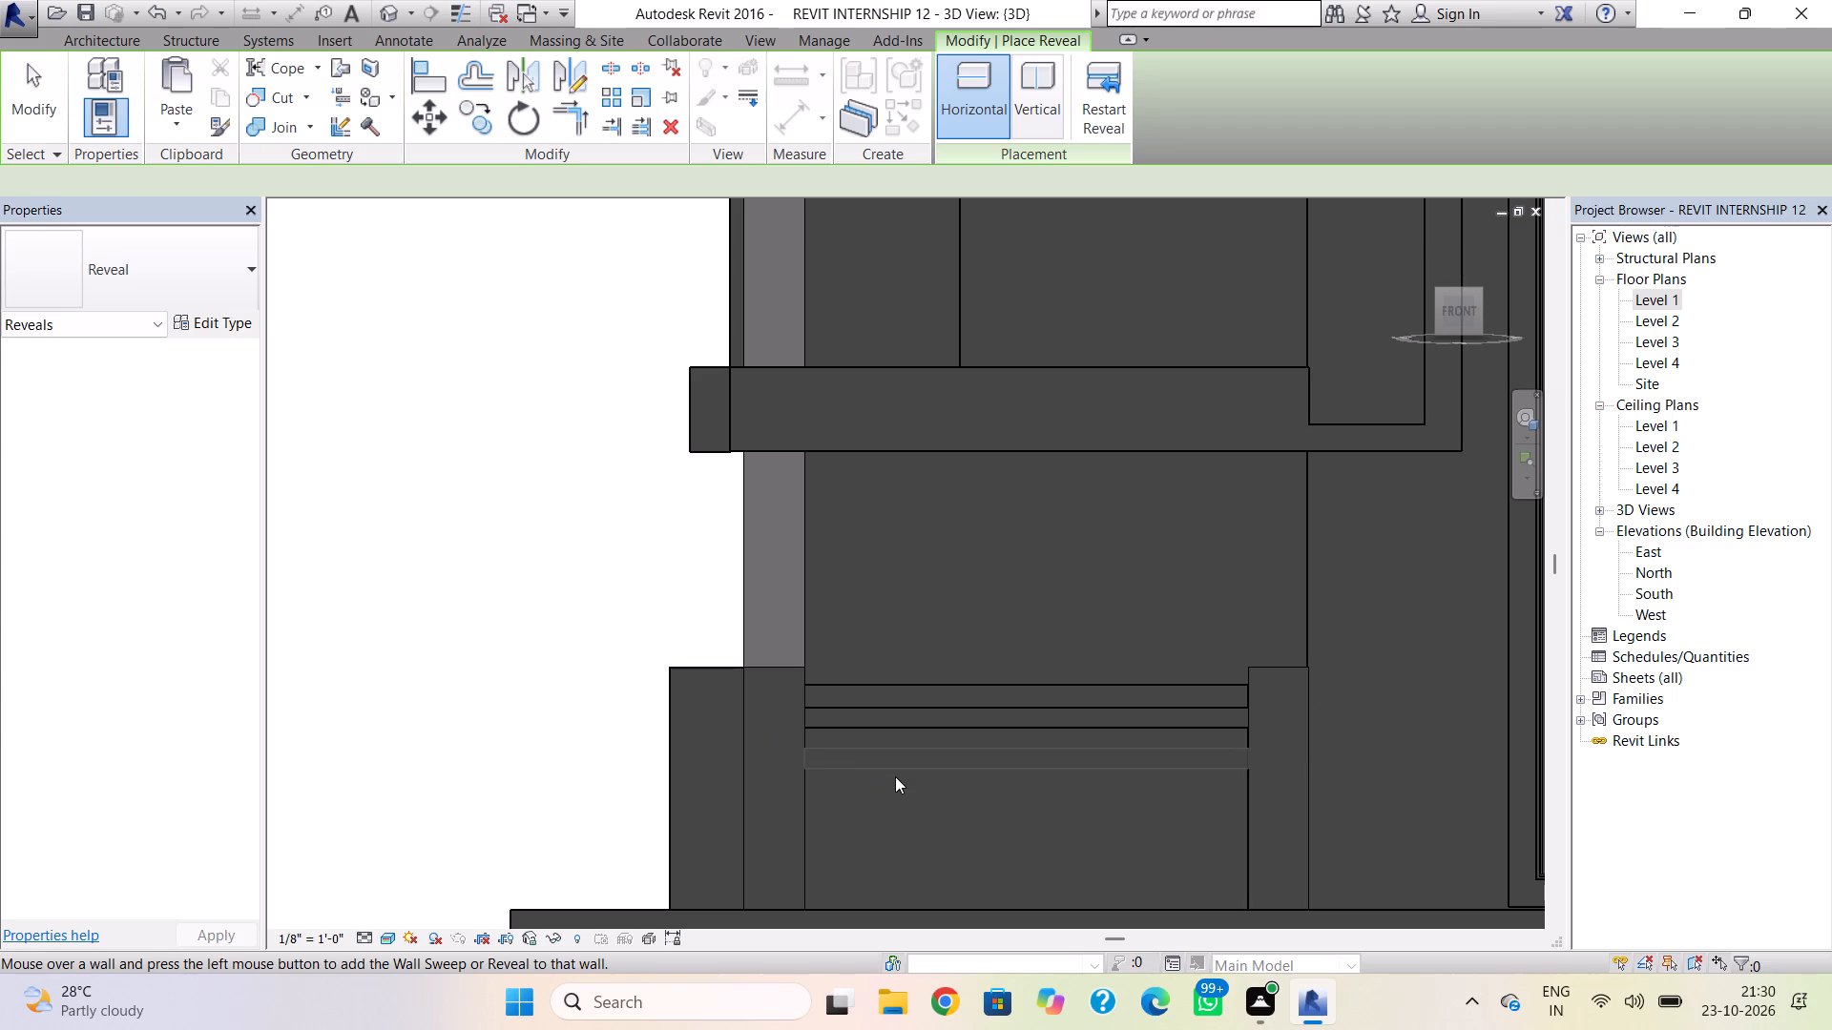
pyautogui.click(895, 776)
pyautogui.click(899, 810)
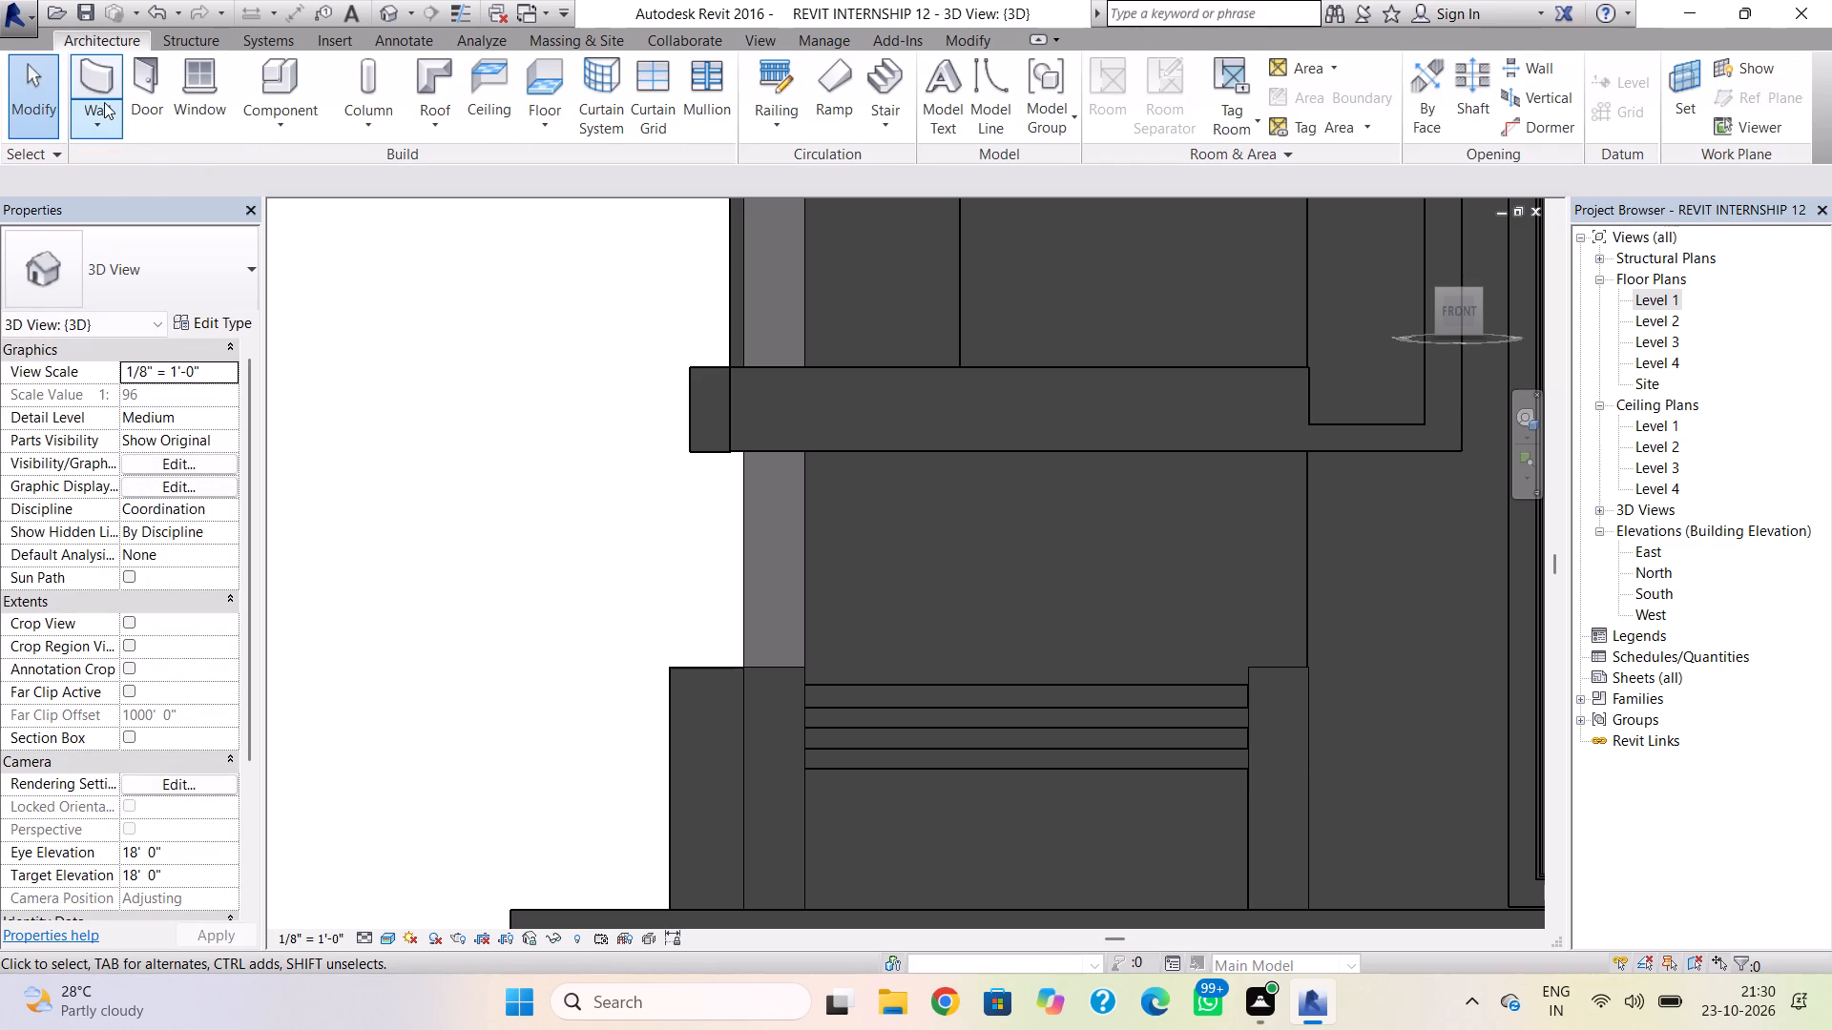
pyautogui.click(99, 118)
pyautogui.click(161, 374)
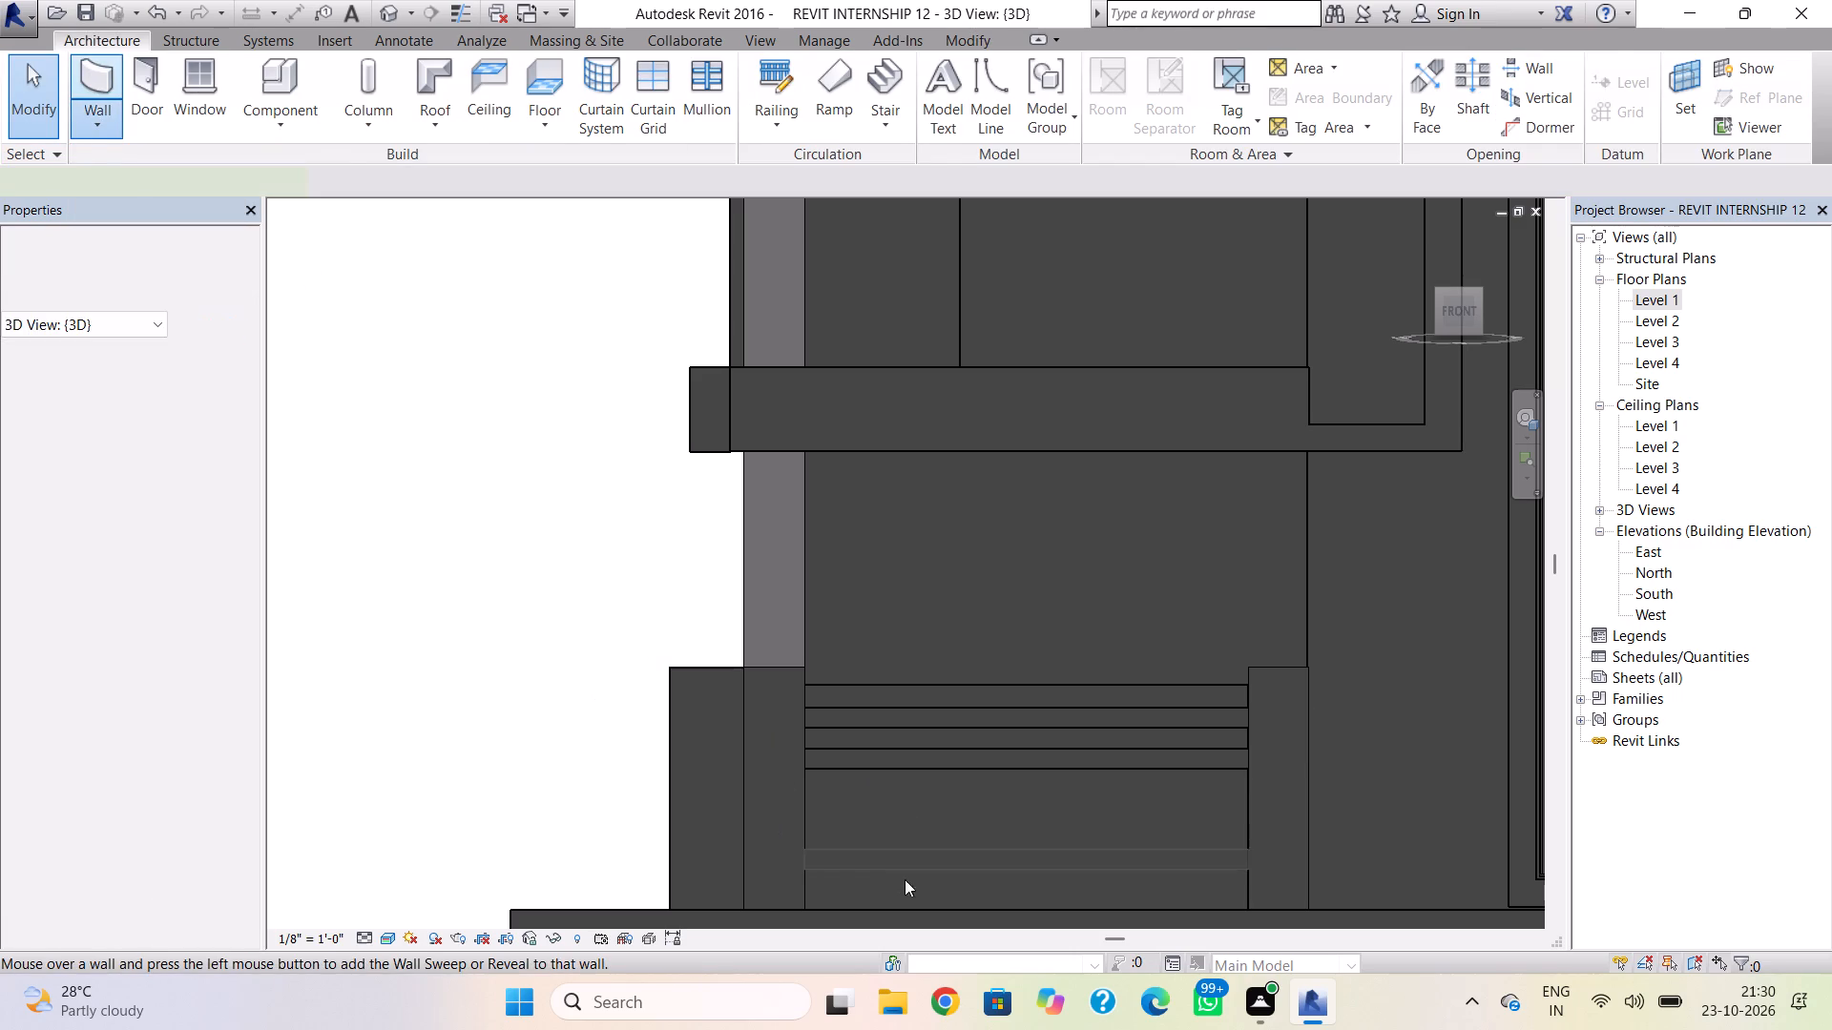
pyautogui.click(931, 805)
pyautogui.click(929, 828)
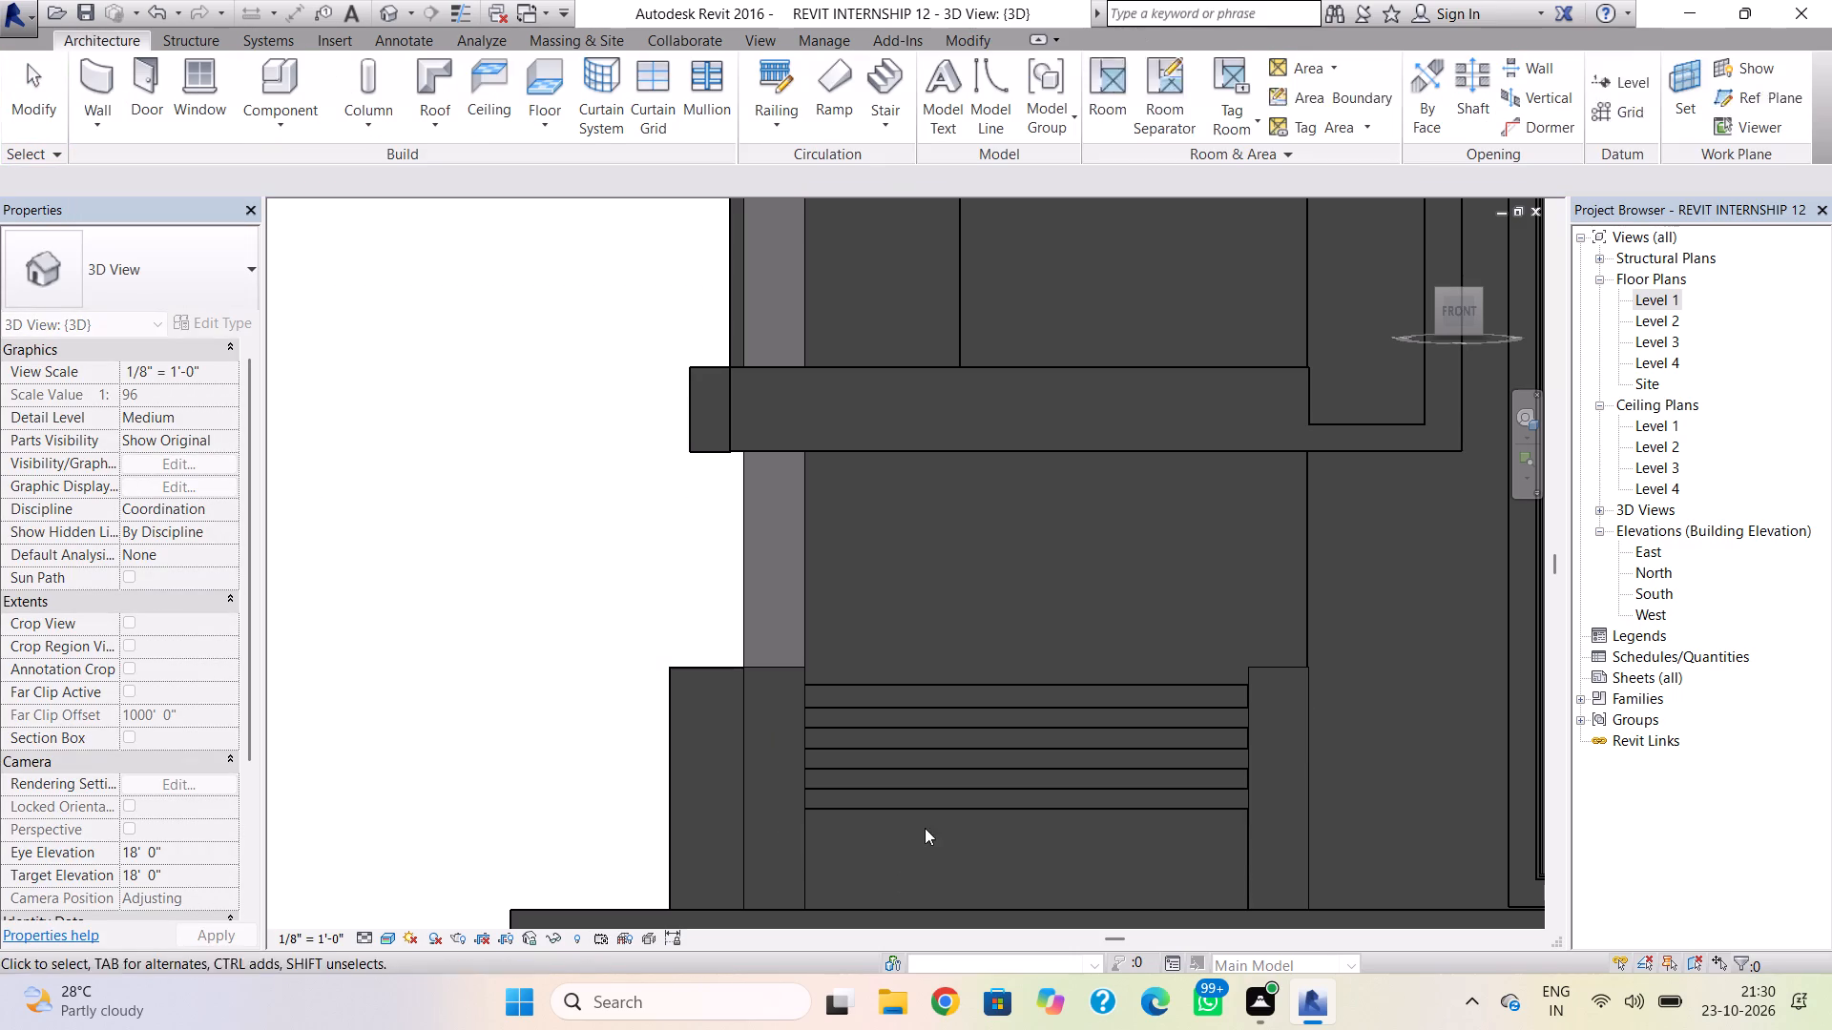
# Add two more horizontal reveals at the same spacing on the lower part of the Generic - 5" wall.
pyautogui.click(83, 111)
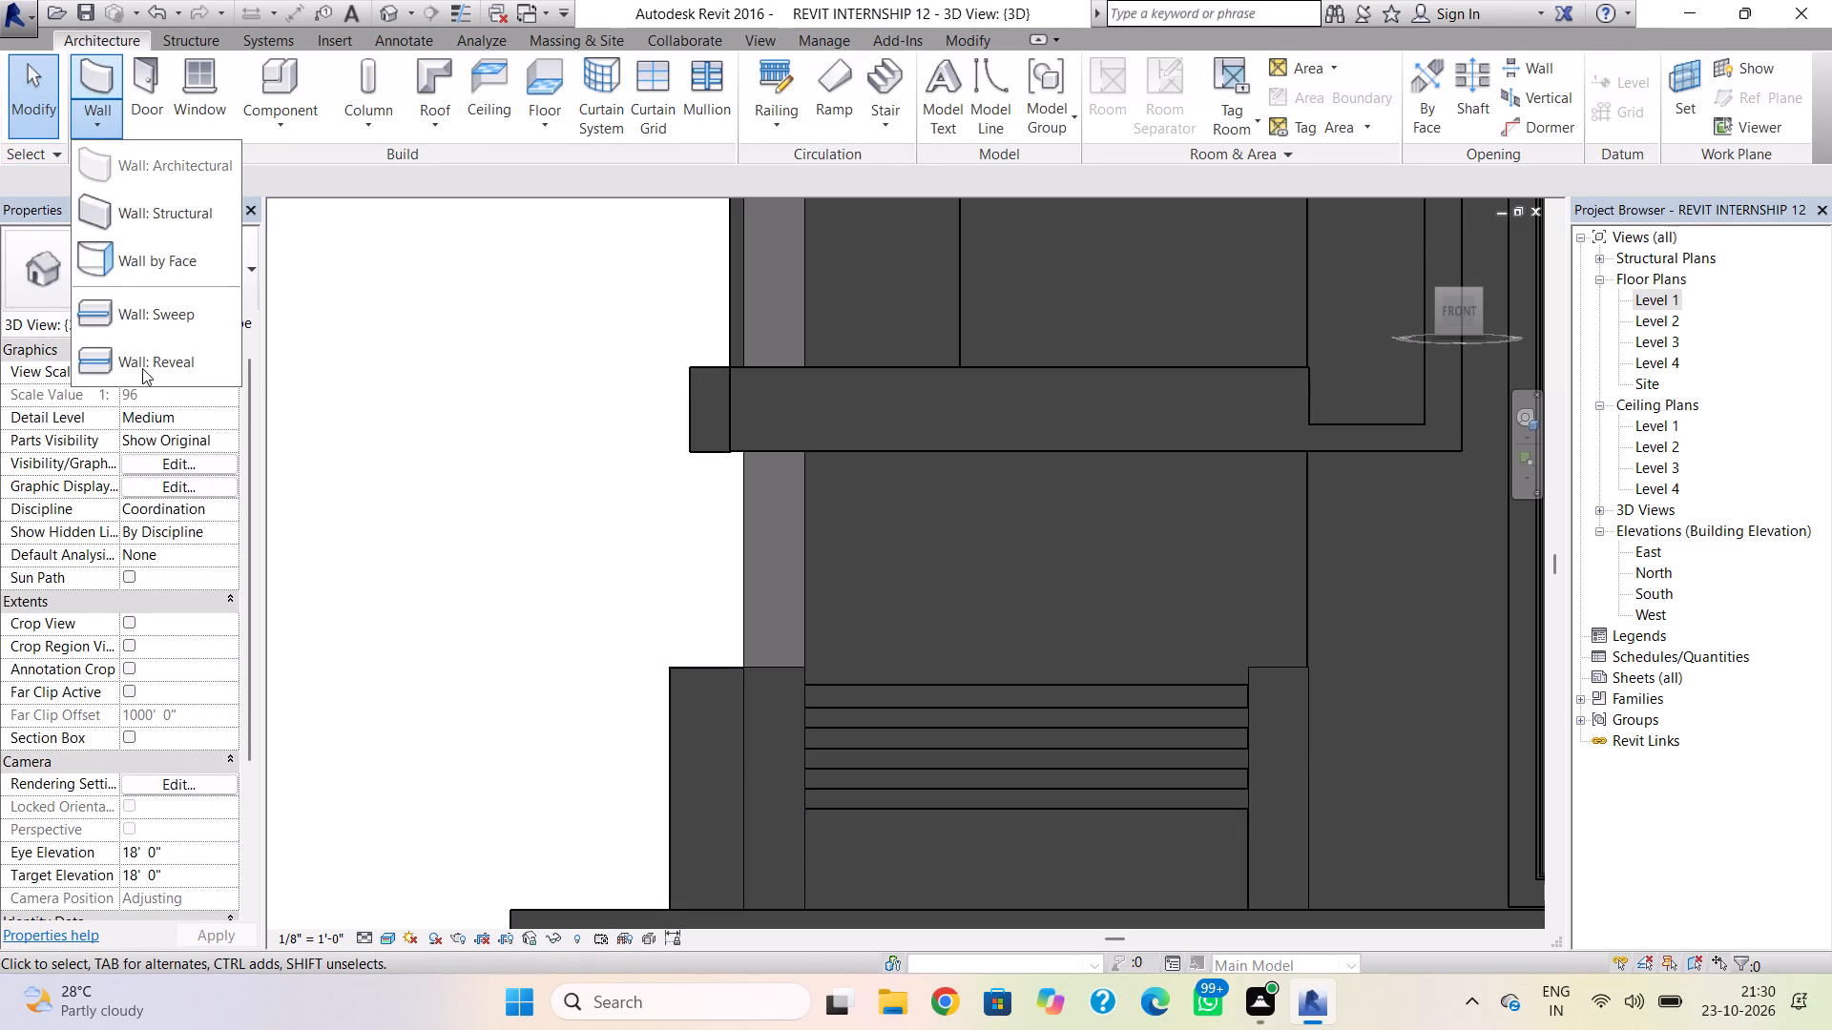
pyautogui.click(142, 368)
pyautogui.click(890, 853)
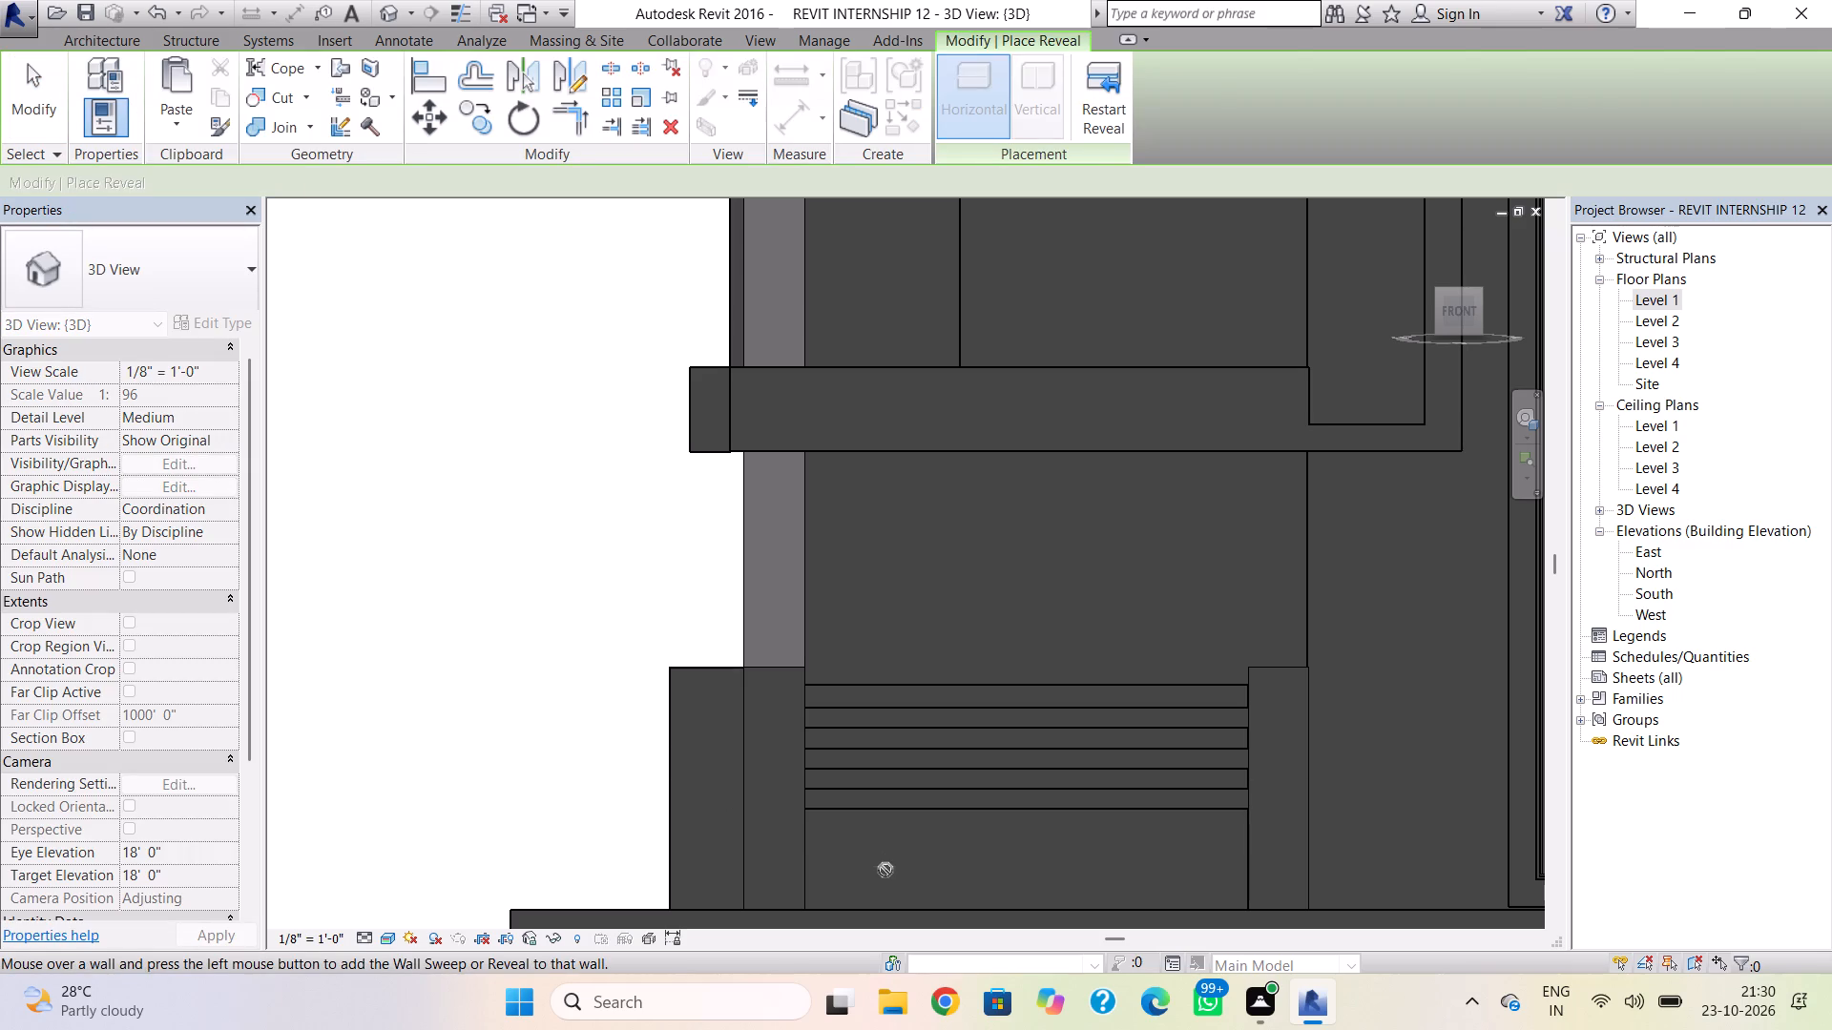
pyautogui.click(885, 870)
pyautogui.click(101, 117)
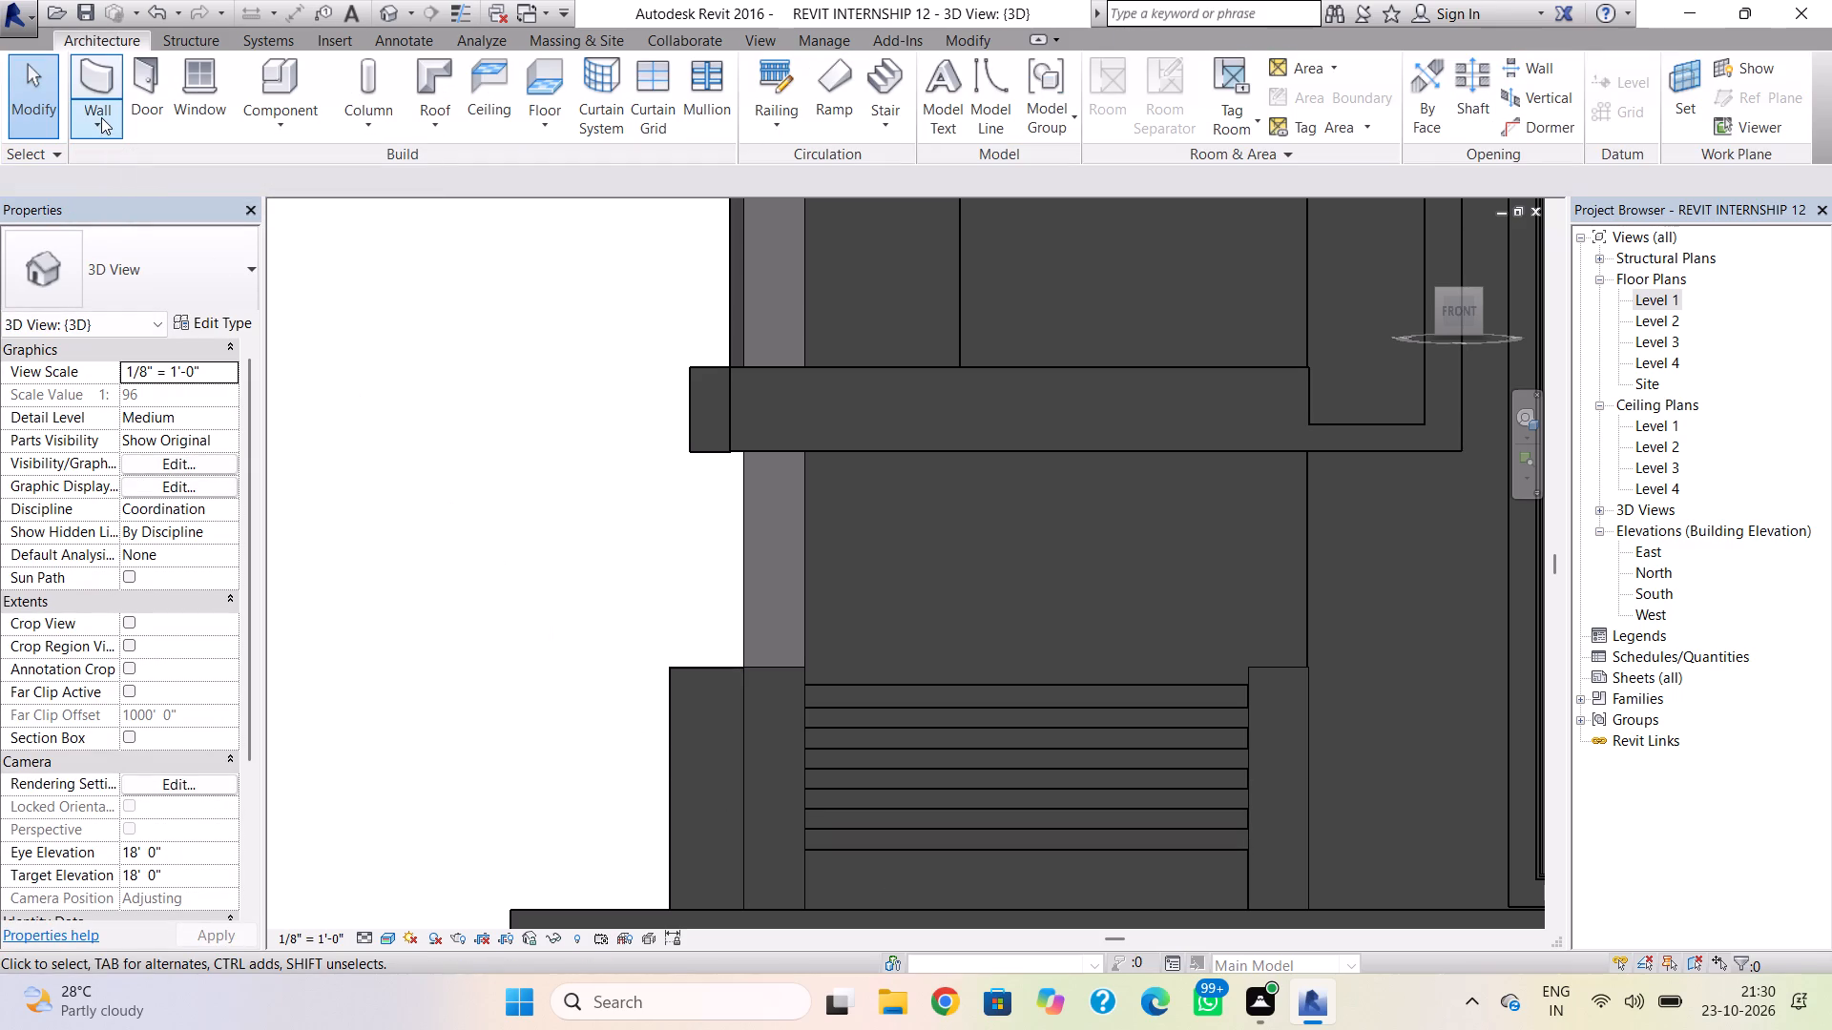
pyautogui.click(148, 346)
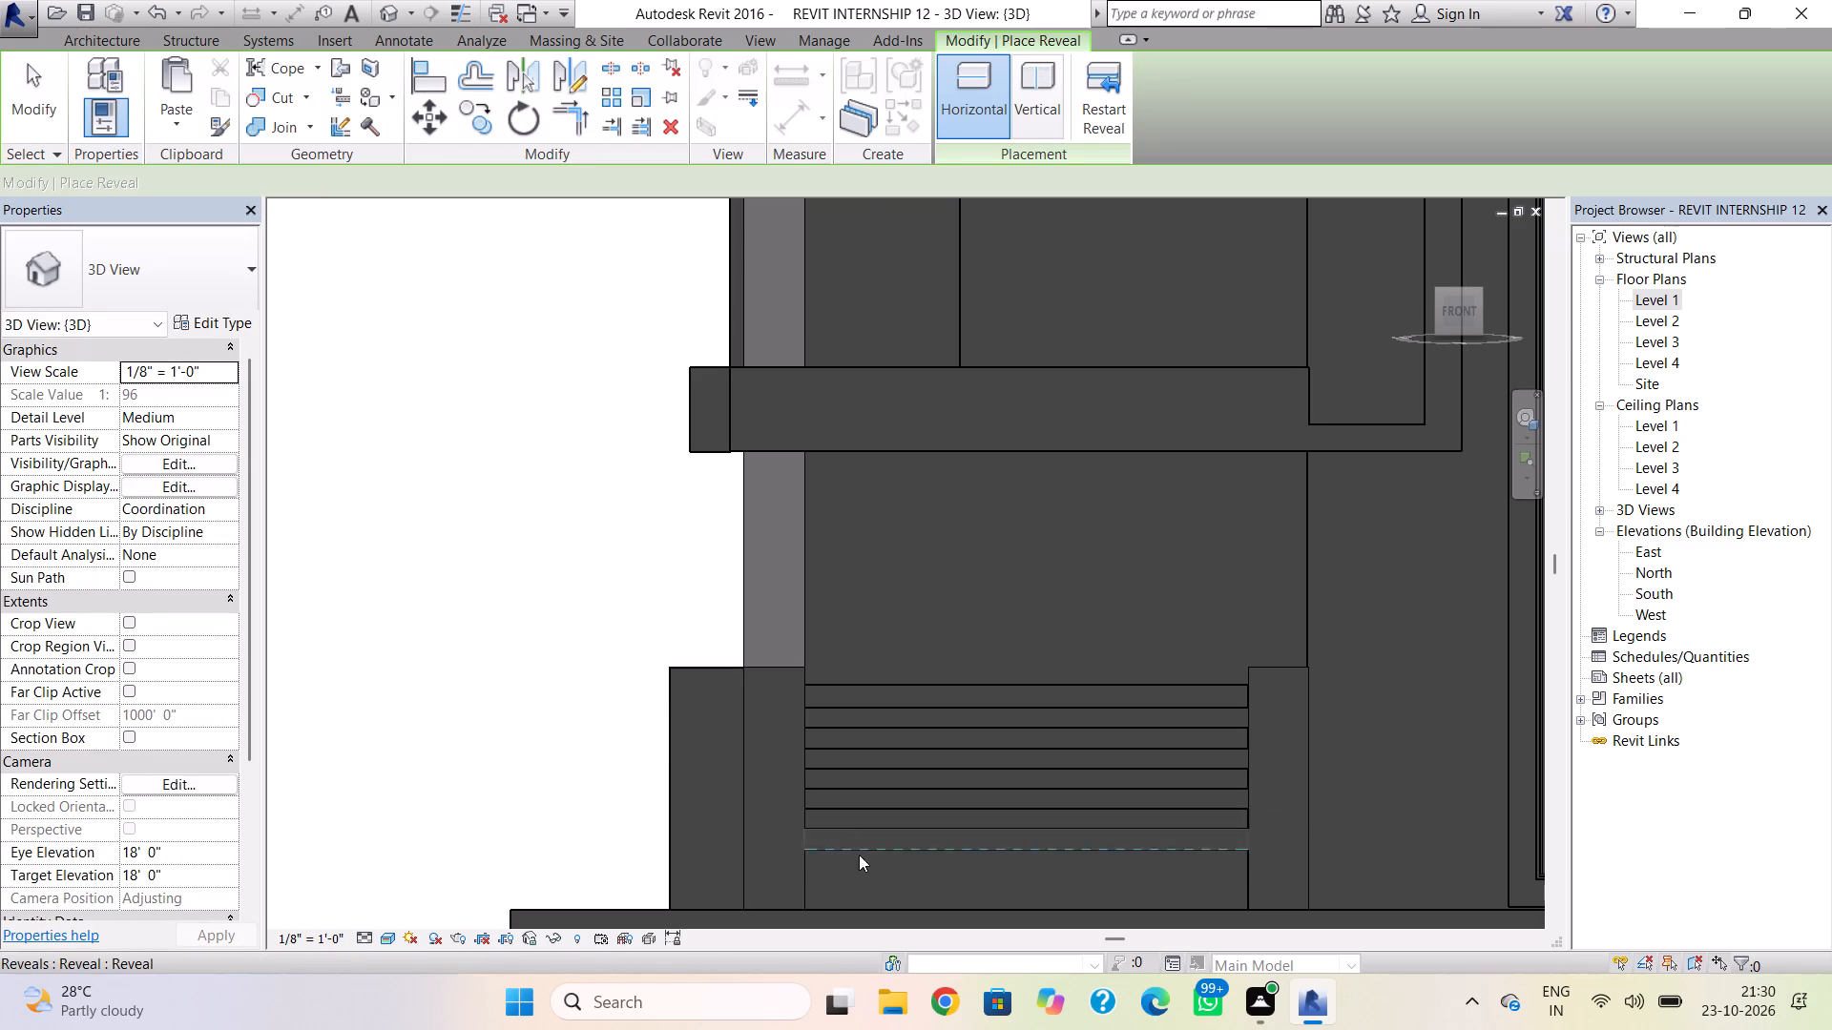
pyautogui.click(858, 887)
pyautogui.click(870, 878)
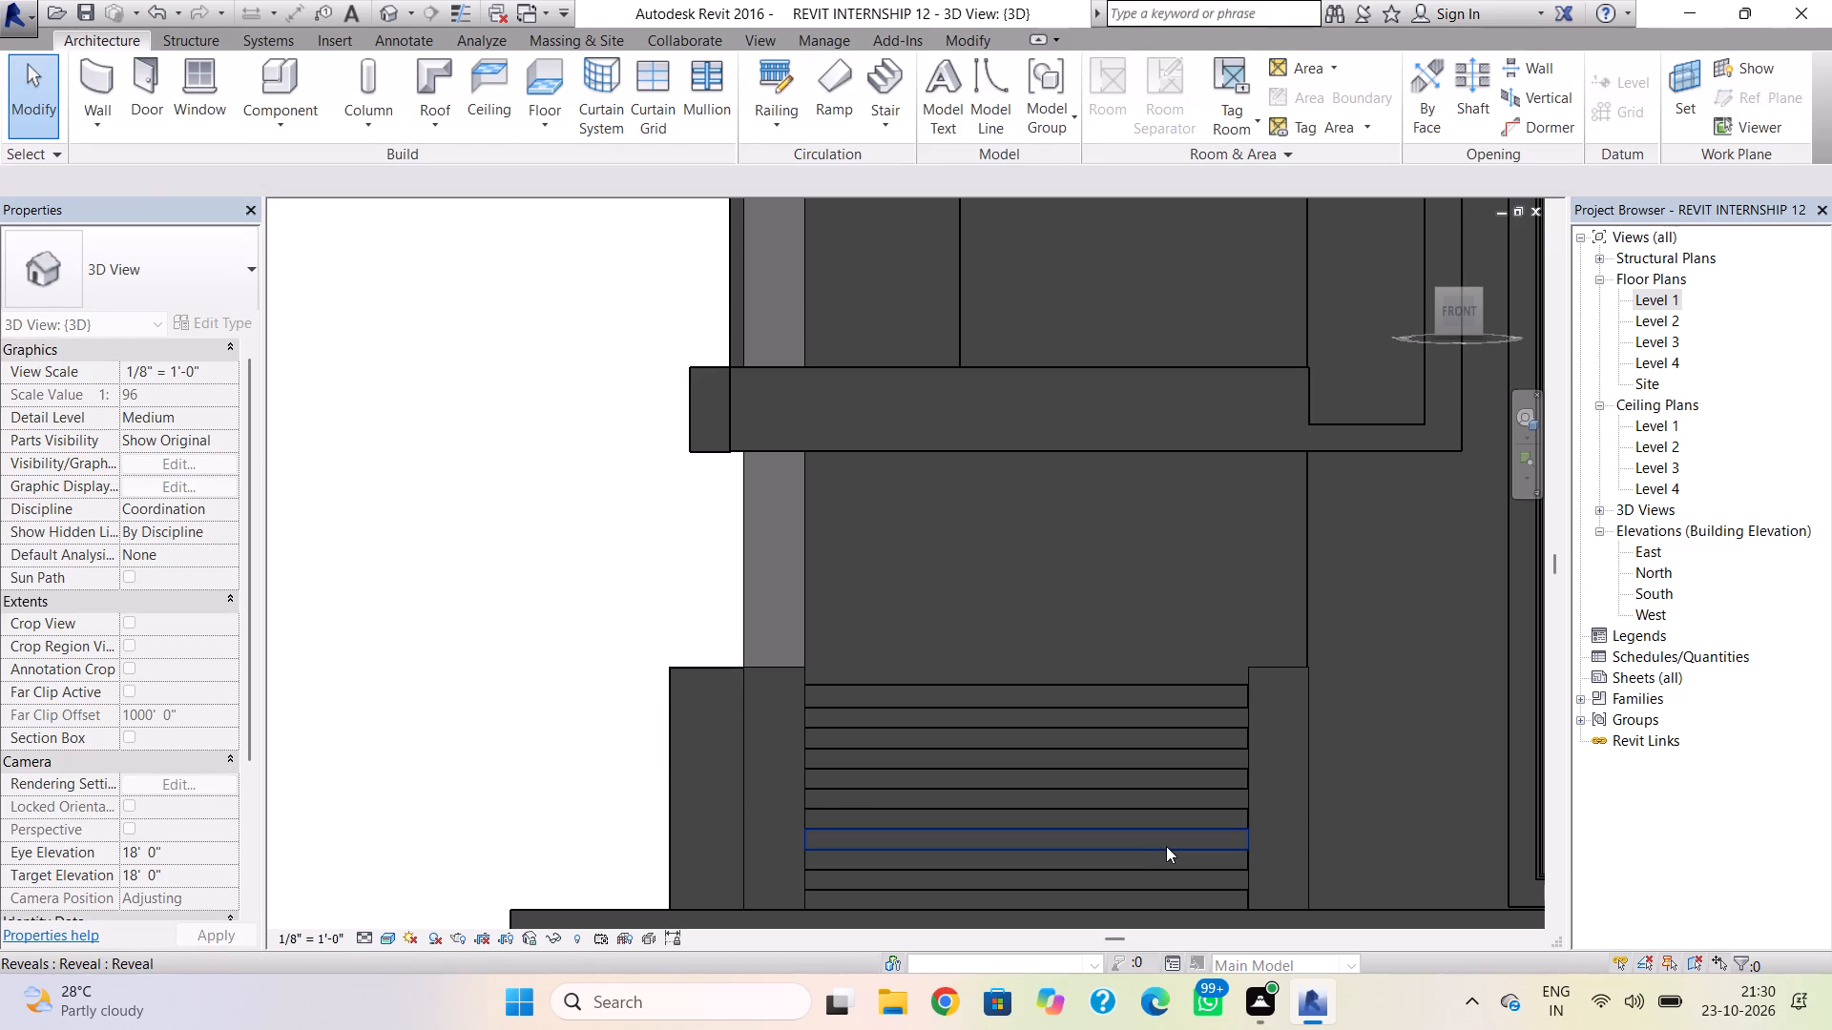
pyautogui.press('Escape')
# Edit the slatted Generic - 5" wall's profile and sketch a full-height vertical line about 4' 10" from its corner-side end.
pyautogui.scroll(-2, 1166, 843)
pyautogui.keyDown('shift'); pyautogui.moveTo(1167, 841); pyautogui.dragTo(1212, 846, button='right'); pyautogui.keyUp('shift')
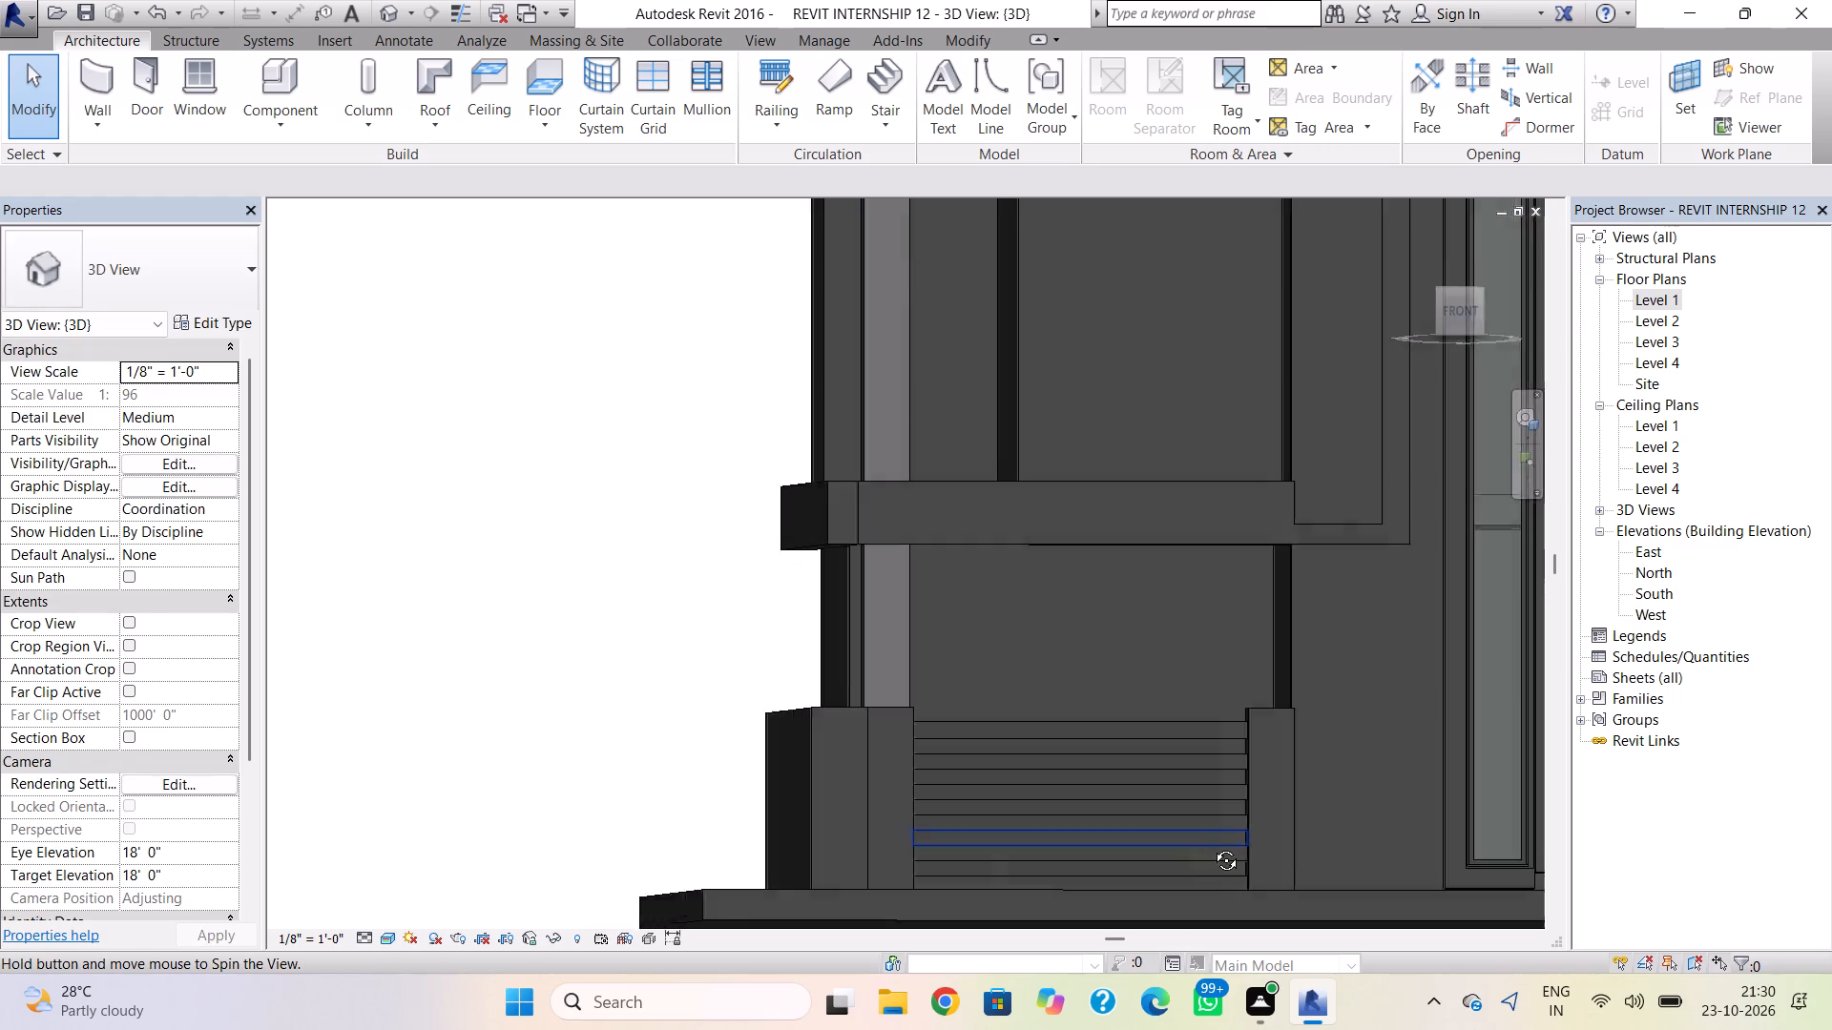
pyautogui.keyDown('shift'); pyautogui.moveTo(1212, 846); pyautogui.dragTo(991, 931, button='right'); pyautogui.keyUp('shift')
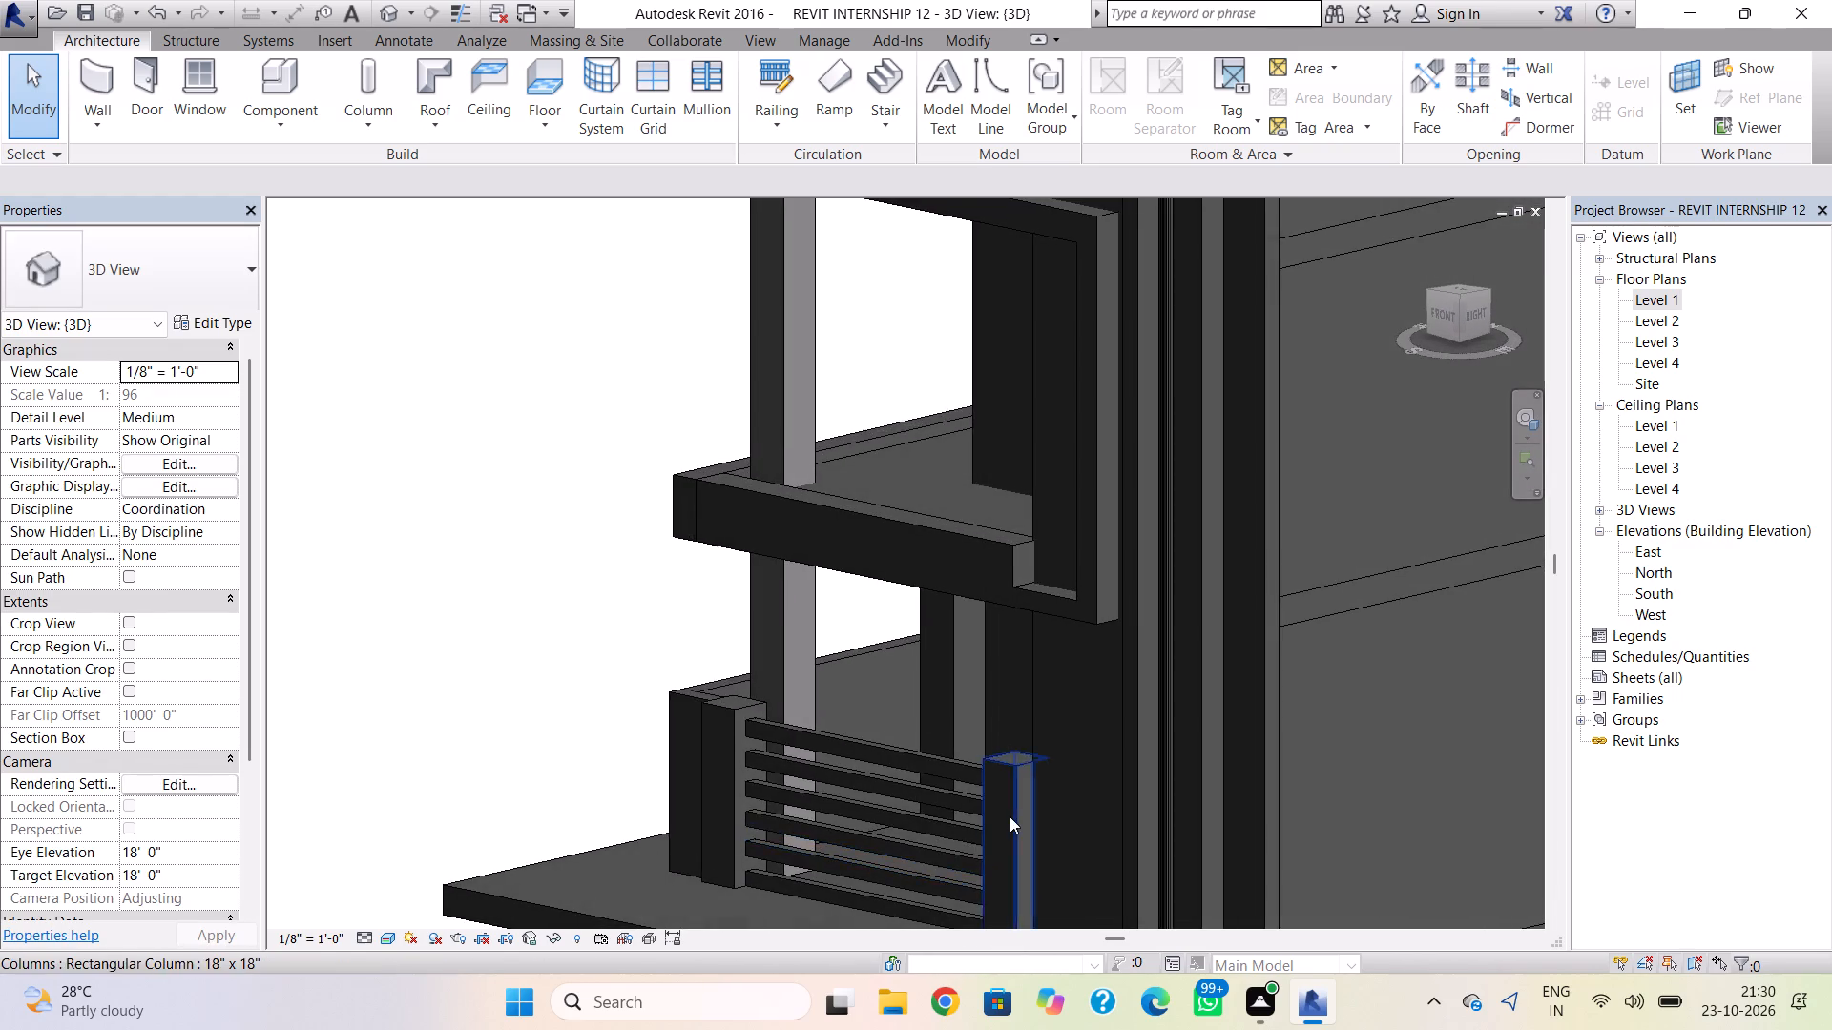
pyautogui.scroll(-2, 1010, 816)
pyautogui.moveTo(1018, 772); pyautogui.dragTo(1036, 682, button='middle')
pyautogui.click(932, 692)
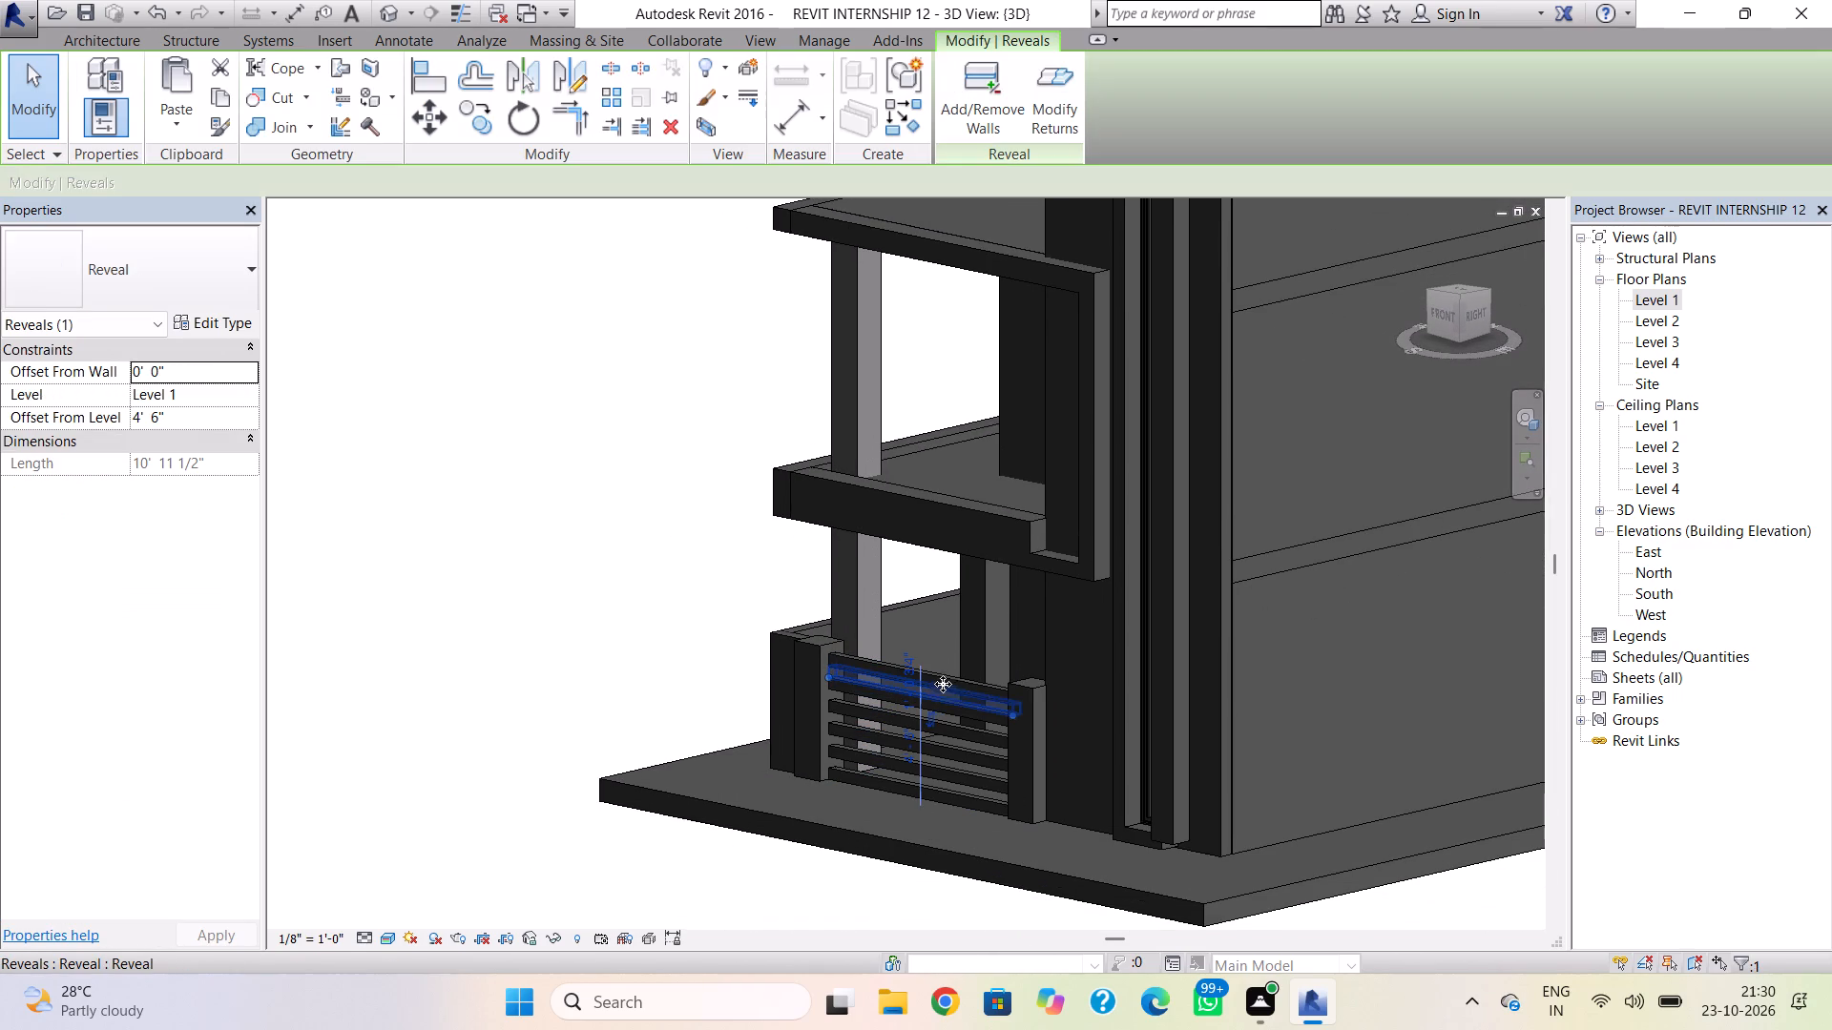
pyautogui.press('Escape')
pyautogui.click(943, 683)
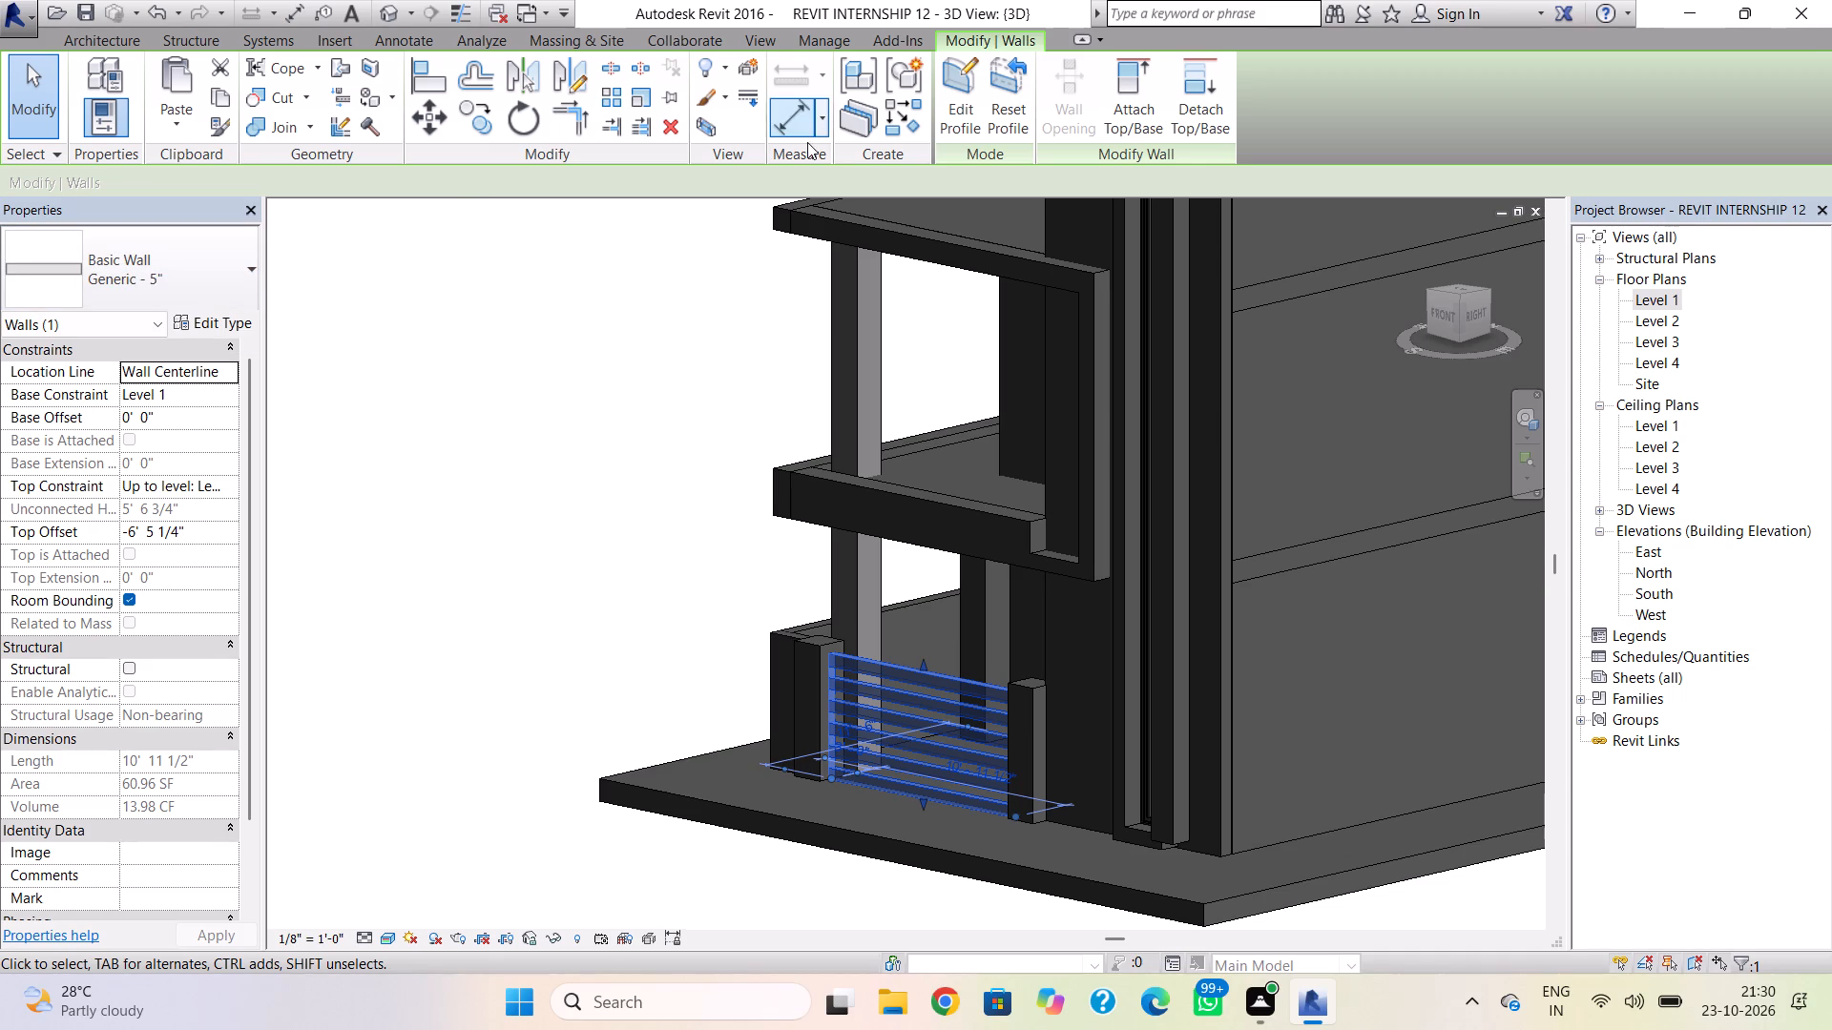
pyautogui.click(946, 101)
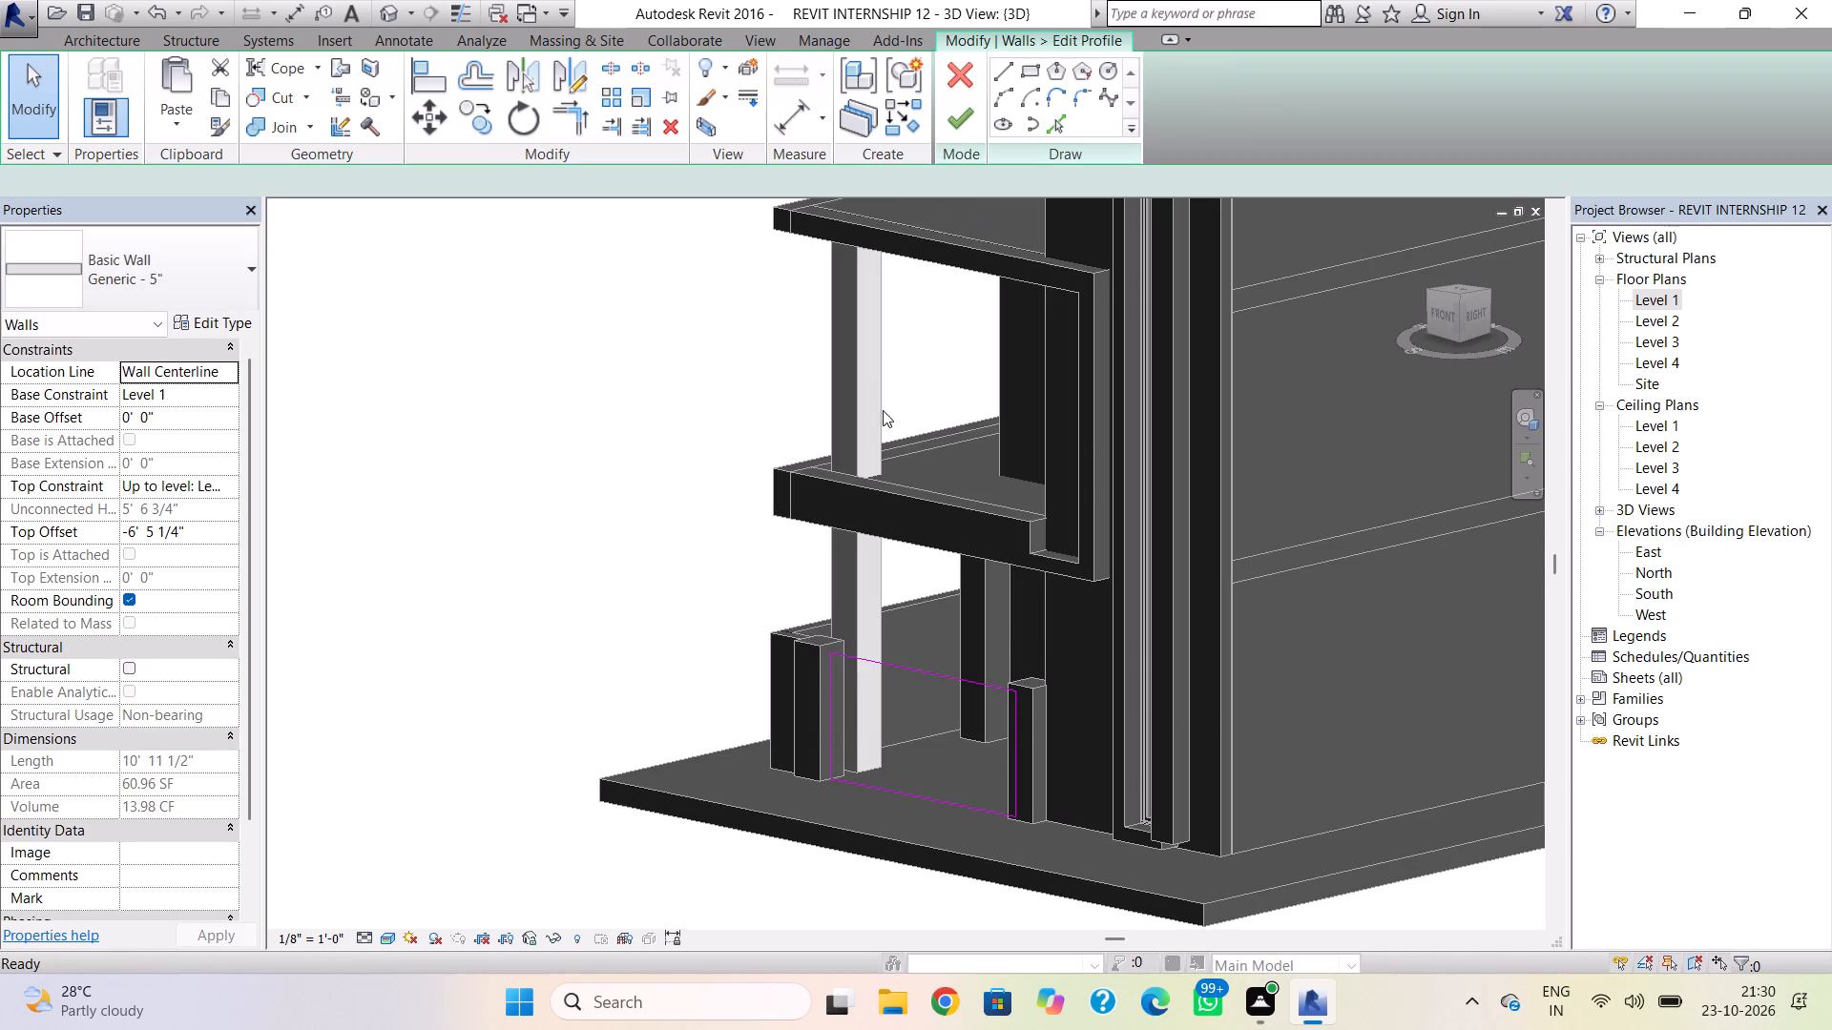
pyautogui.click(1010, 70)
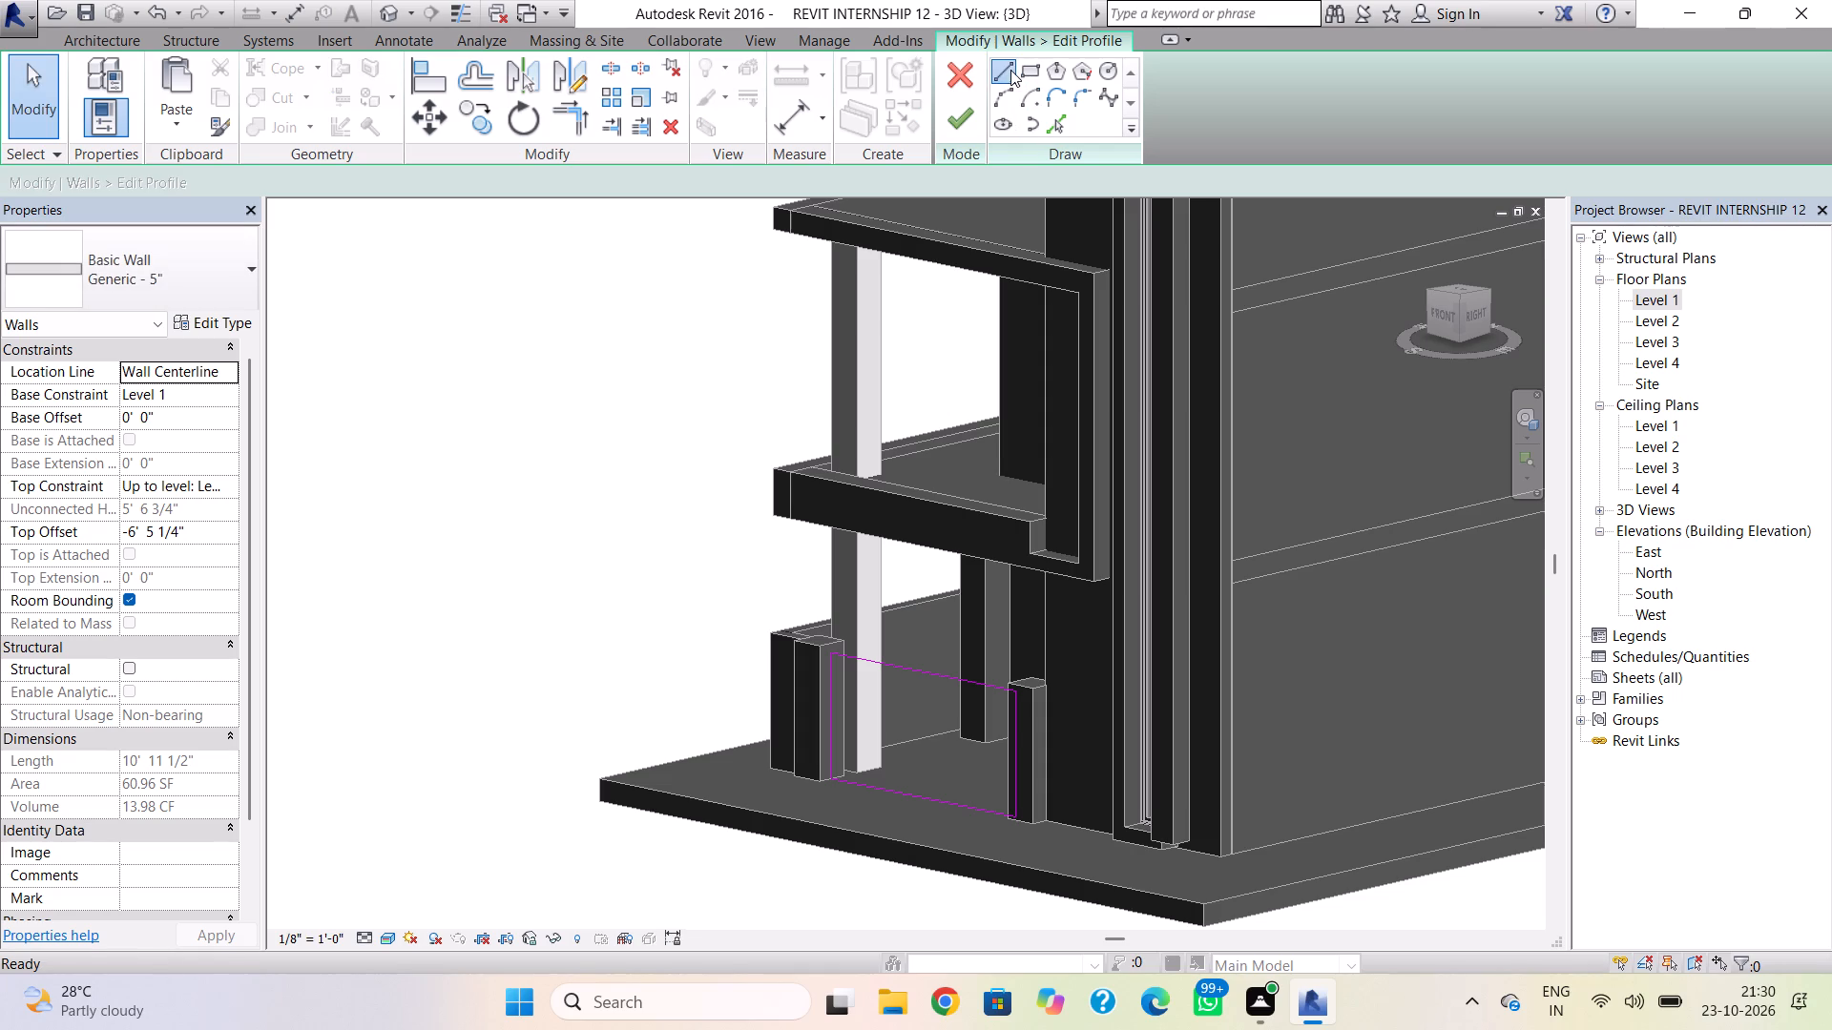
pyautogui.keyDown('shift'); pyautogui.moveTo(756, 668); pyautogui.dragTo(845, 664, button='right'); pyautogui.keyUp('shift')
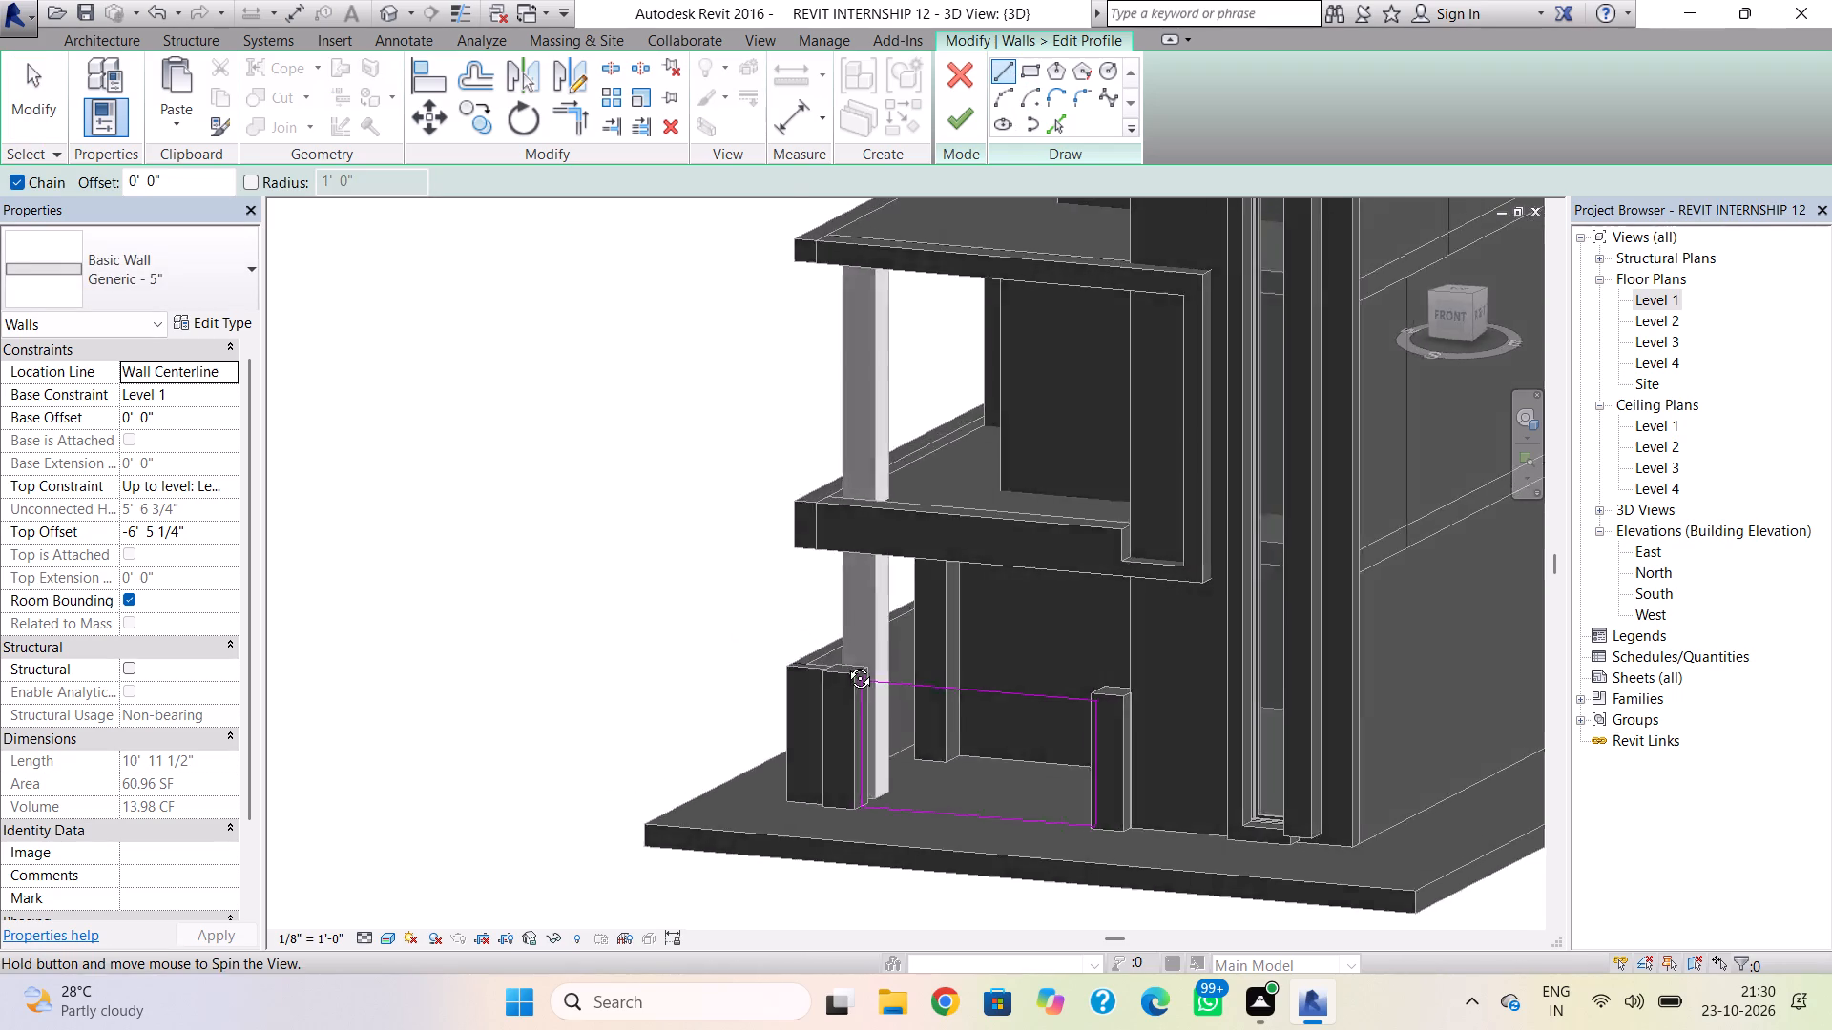
pyautogui.keyDown('shift'); pyautogui.moveTo(845, 664); pyautogui.dragTo(1004, 599, button='right'); pyautogui.keyUp('shift')
pyautogui.moveTo(1133, 679); pyautogui.dragTo(1133, 705)
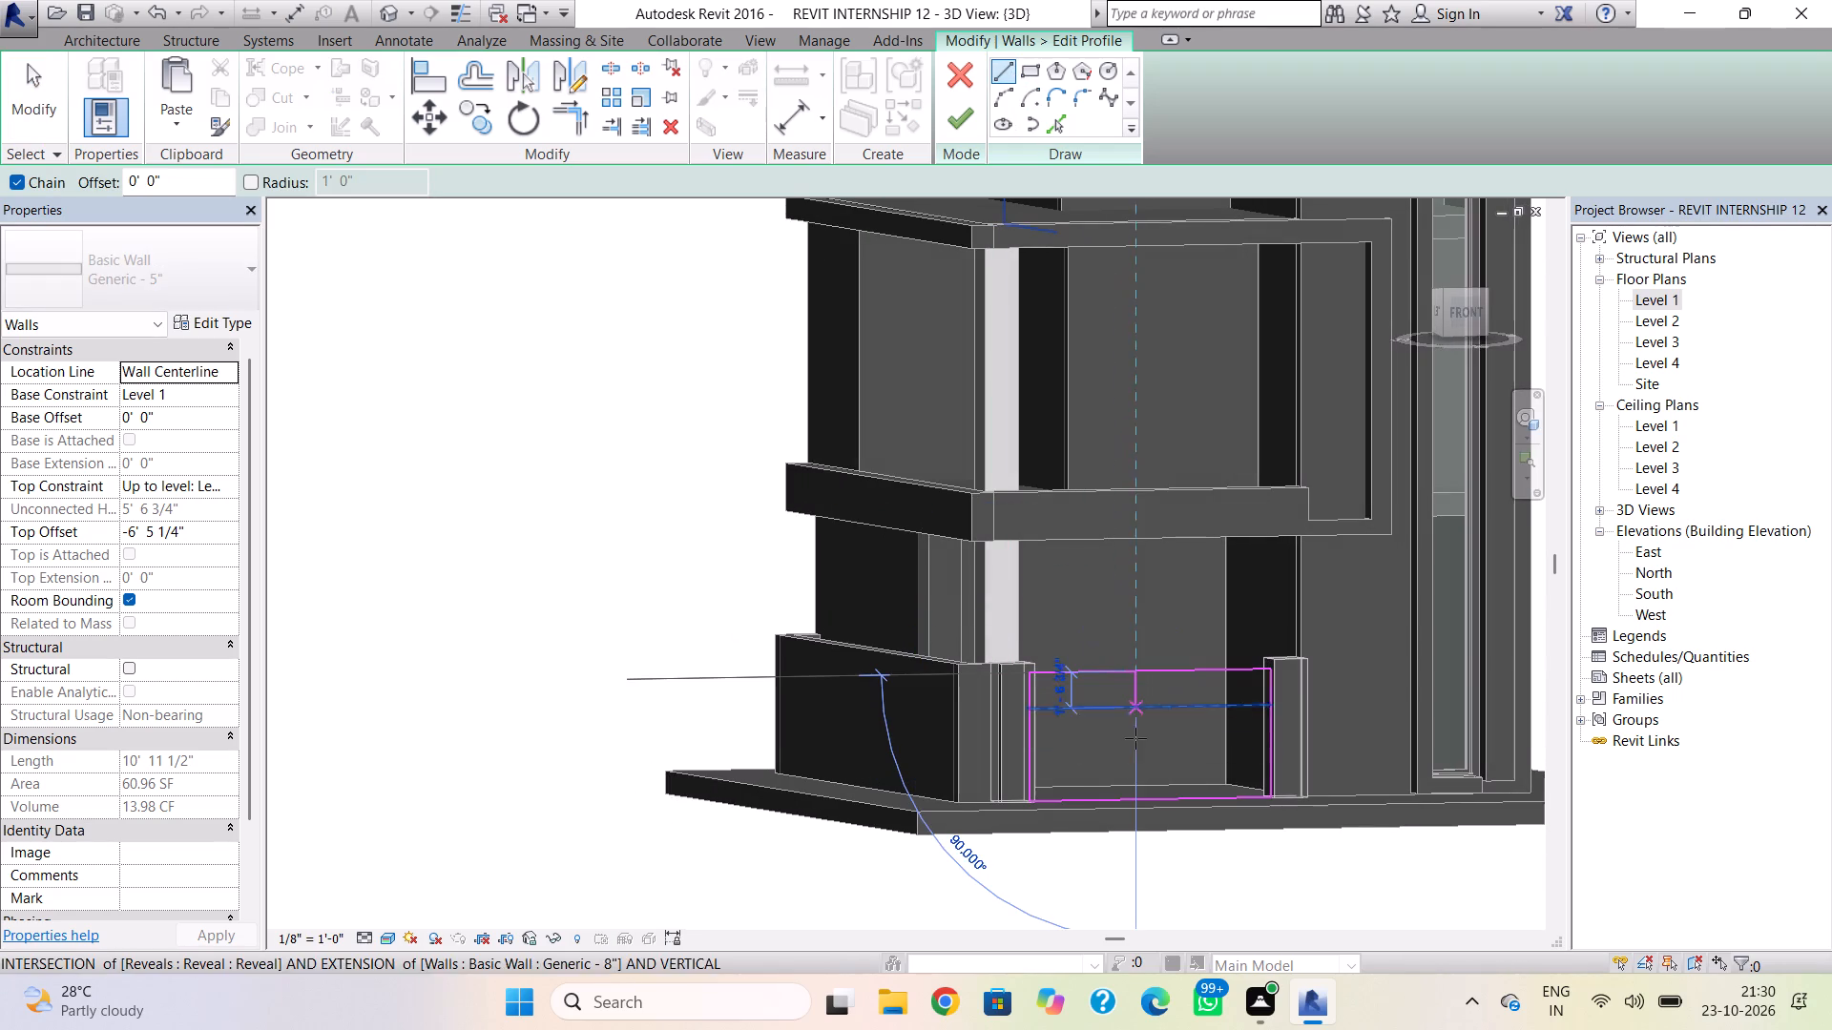
pyautogui.click(1143, 795)
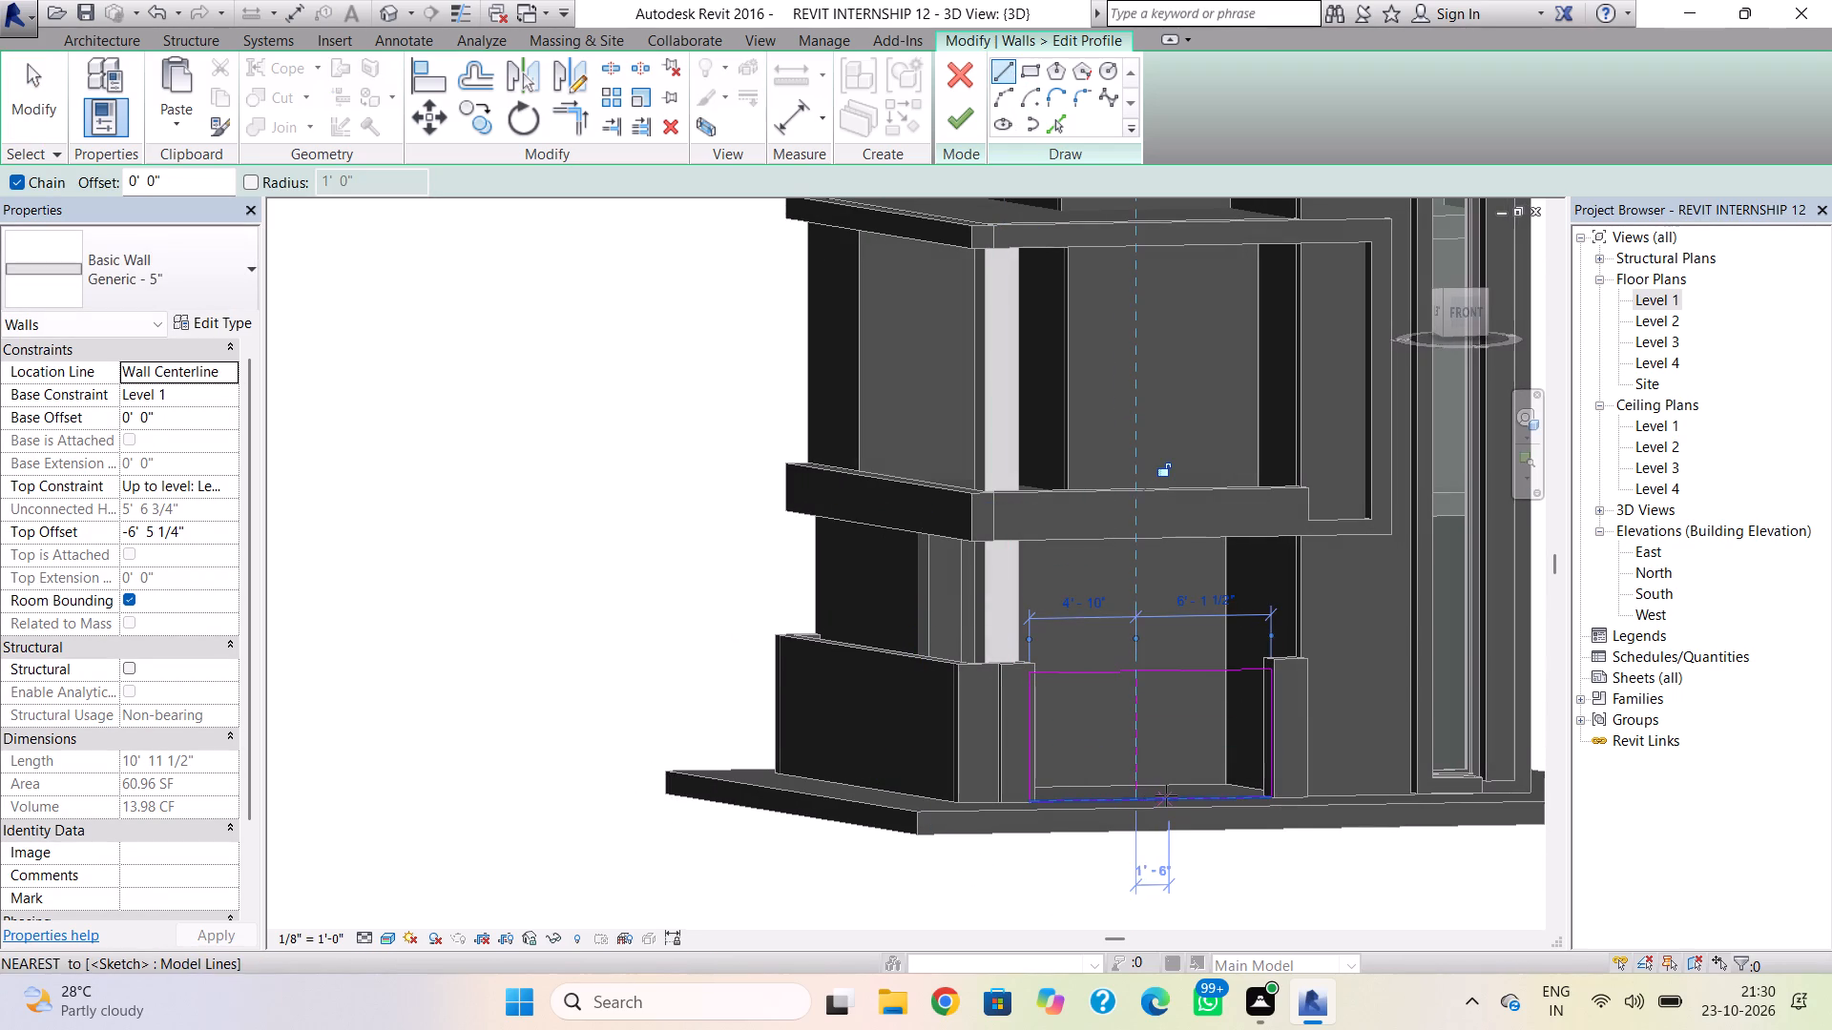
# Sketch a second full-height vertical line in the wall profile, about 2' beyond the first, away from the corner.
pyautogui.click(1169, 678)
pyautogui.press('Escape')
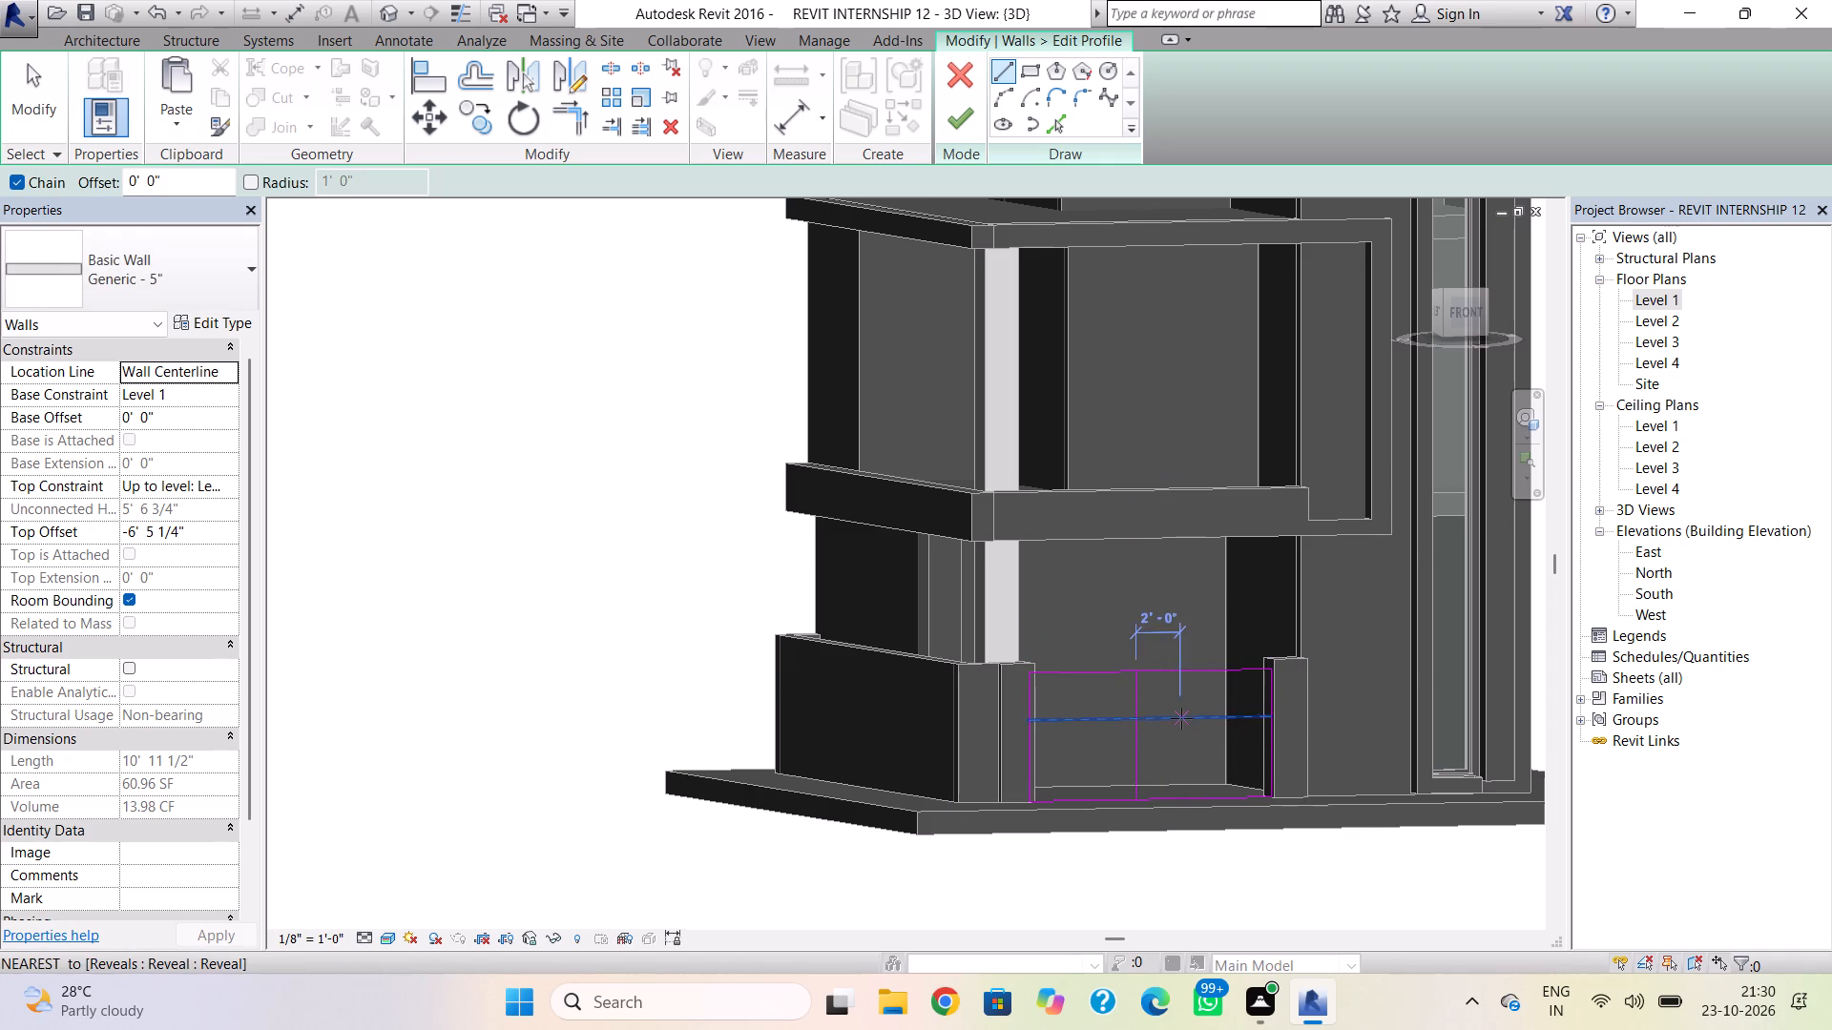
pyautogui.click(1180, 670)
pyautogui.click(1179, 793)
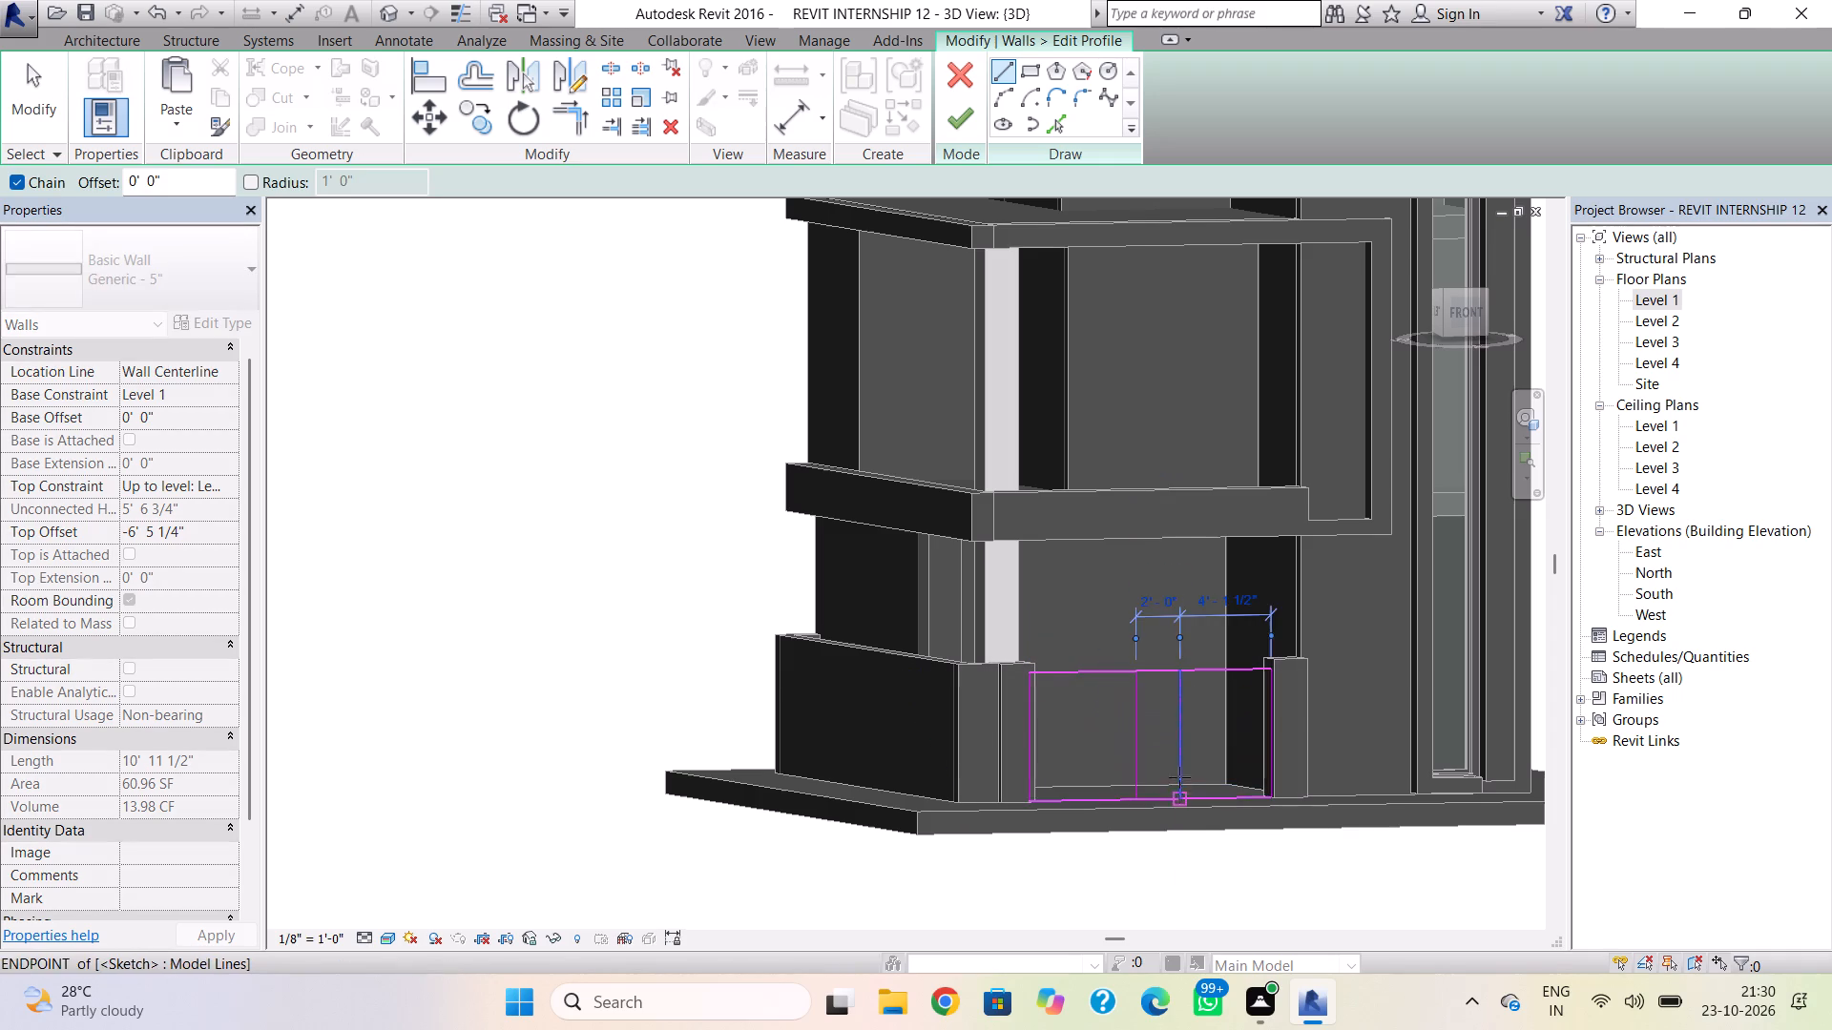
pyautogui.press('Escape')
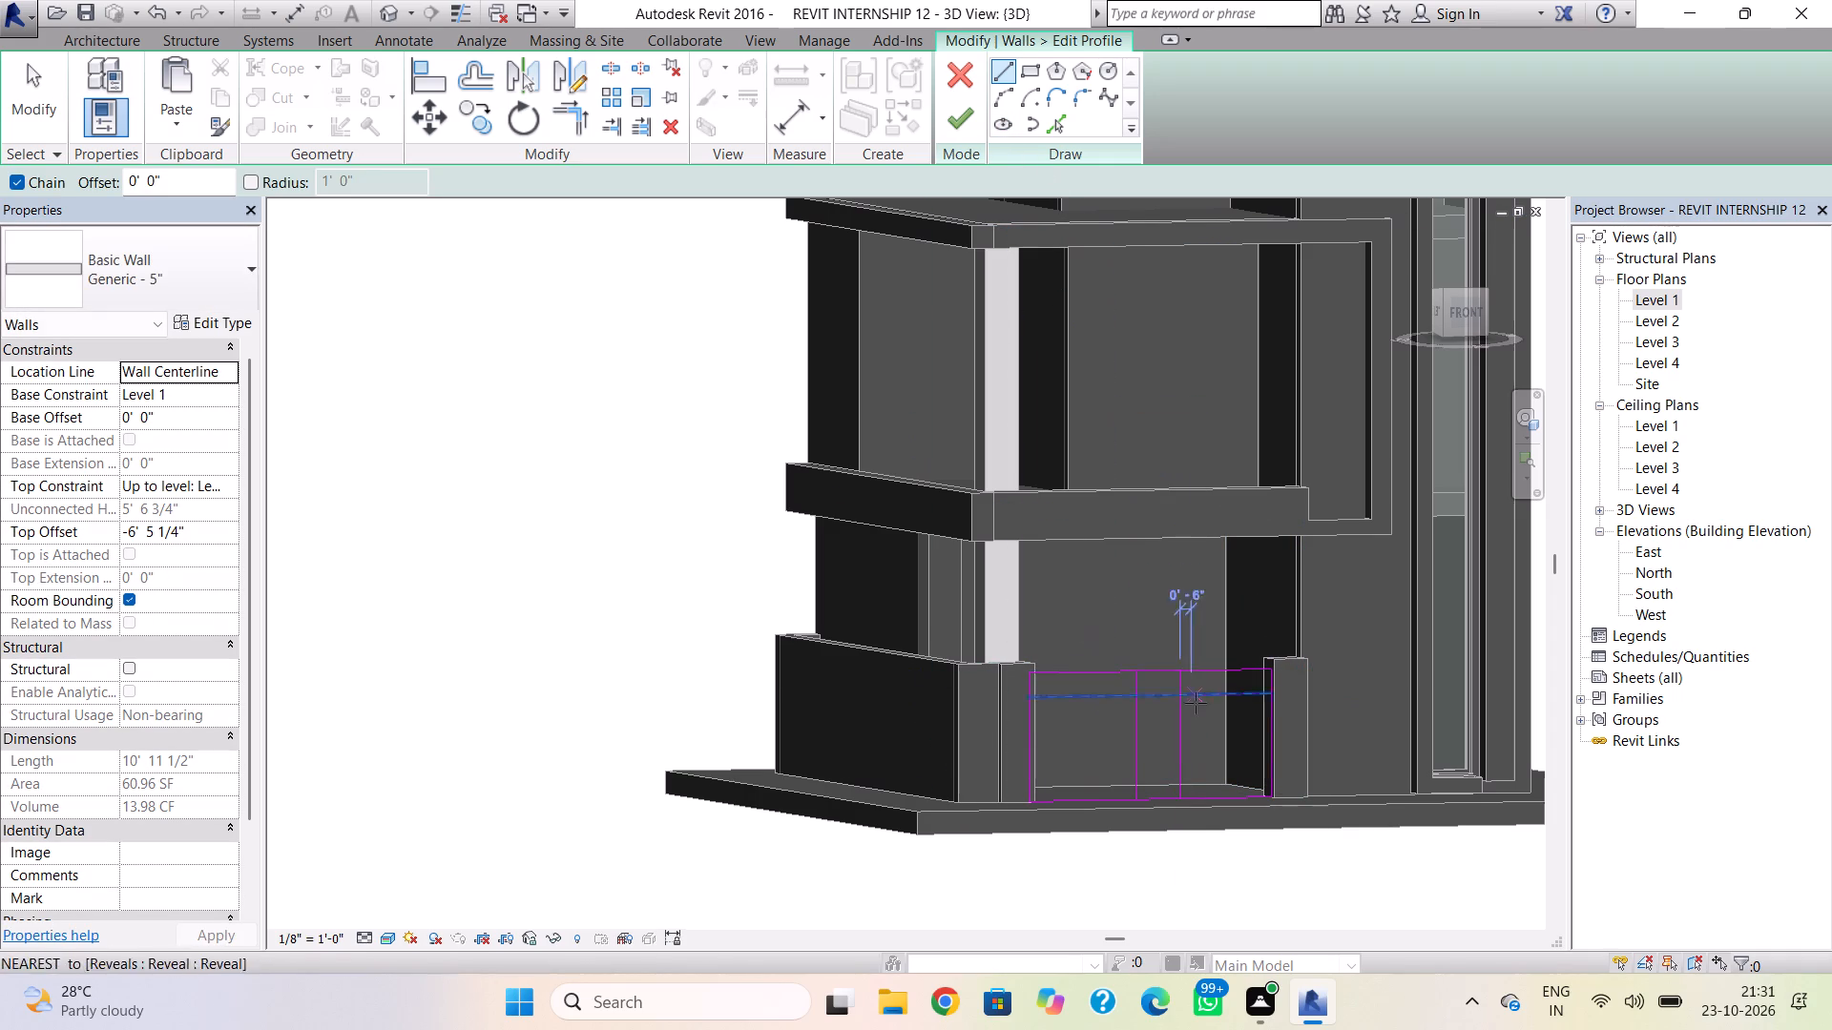
pyautogui.press('Escape')
pyautogui.keyDown('shift'); pyautogui.moveTo(1177, 710); pyautogui.dragTo(1144, 712, button='right'); pyautogui.keyUp('shift')
pyautogui.press('Escape')
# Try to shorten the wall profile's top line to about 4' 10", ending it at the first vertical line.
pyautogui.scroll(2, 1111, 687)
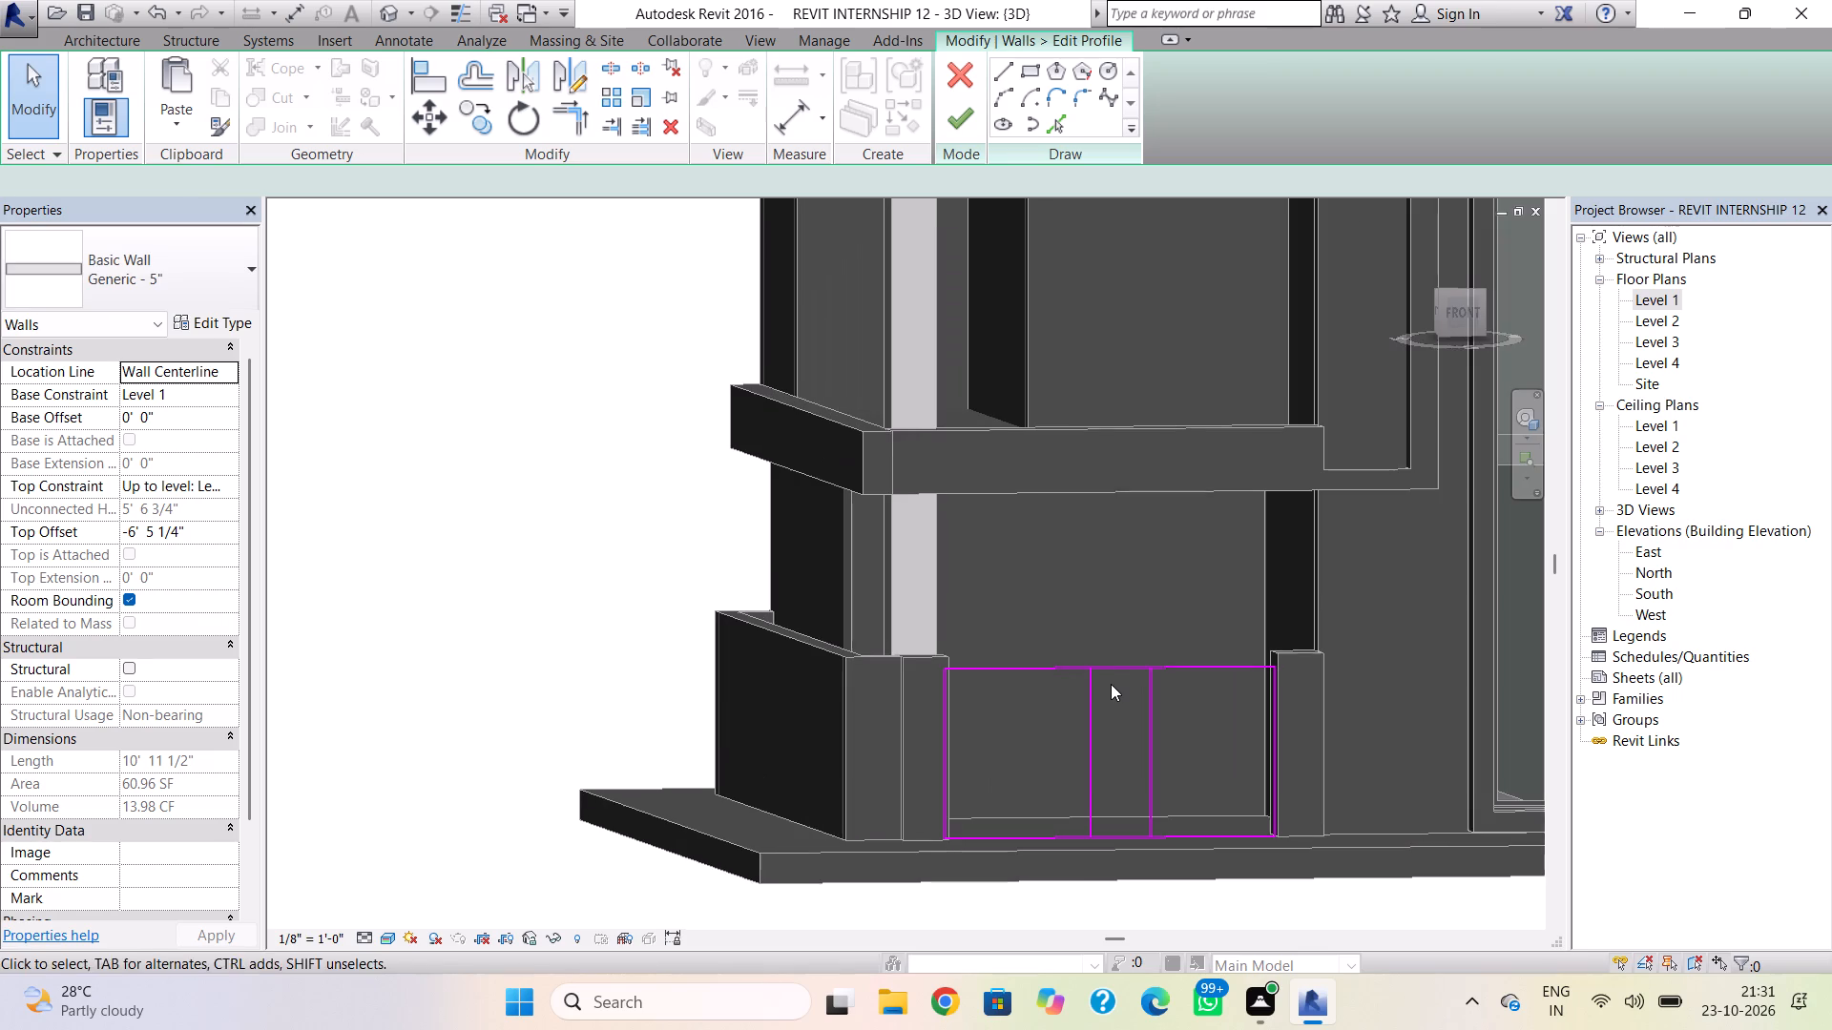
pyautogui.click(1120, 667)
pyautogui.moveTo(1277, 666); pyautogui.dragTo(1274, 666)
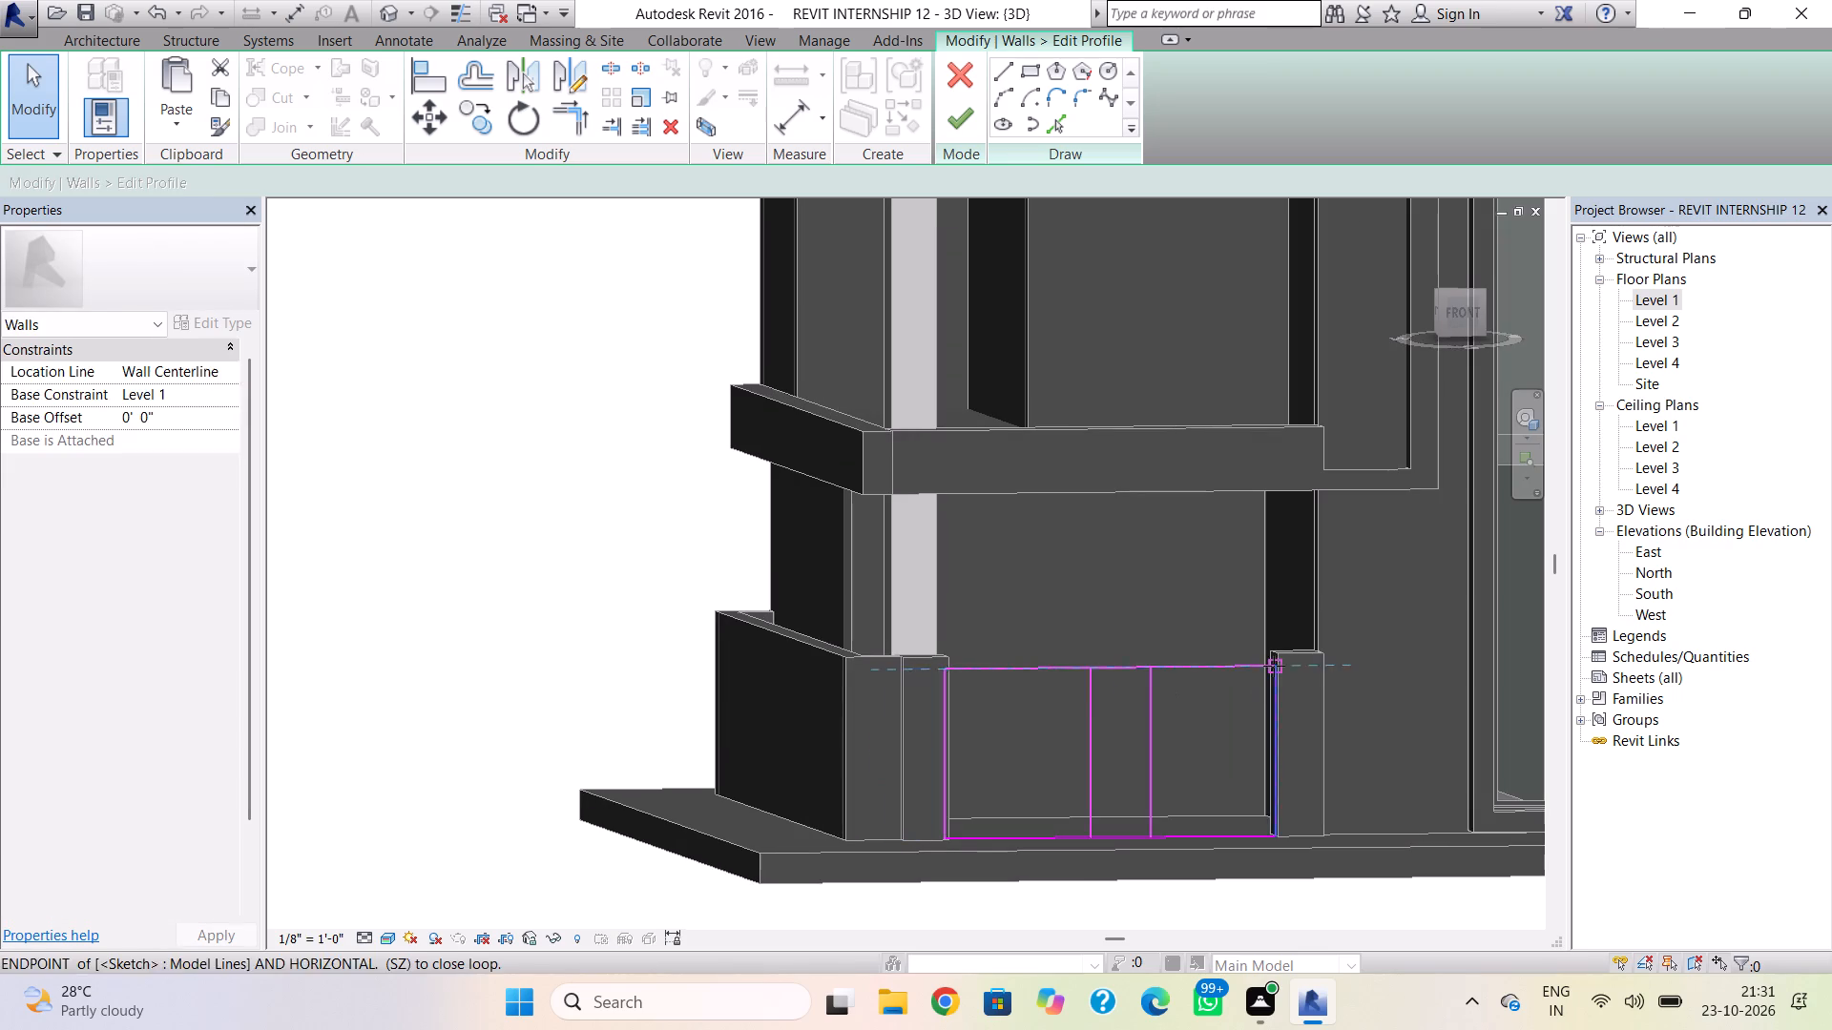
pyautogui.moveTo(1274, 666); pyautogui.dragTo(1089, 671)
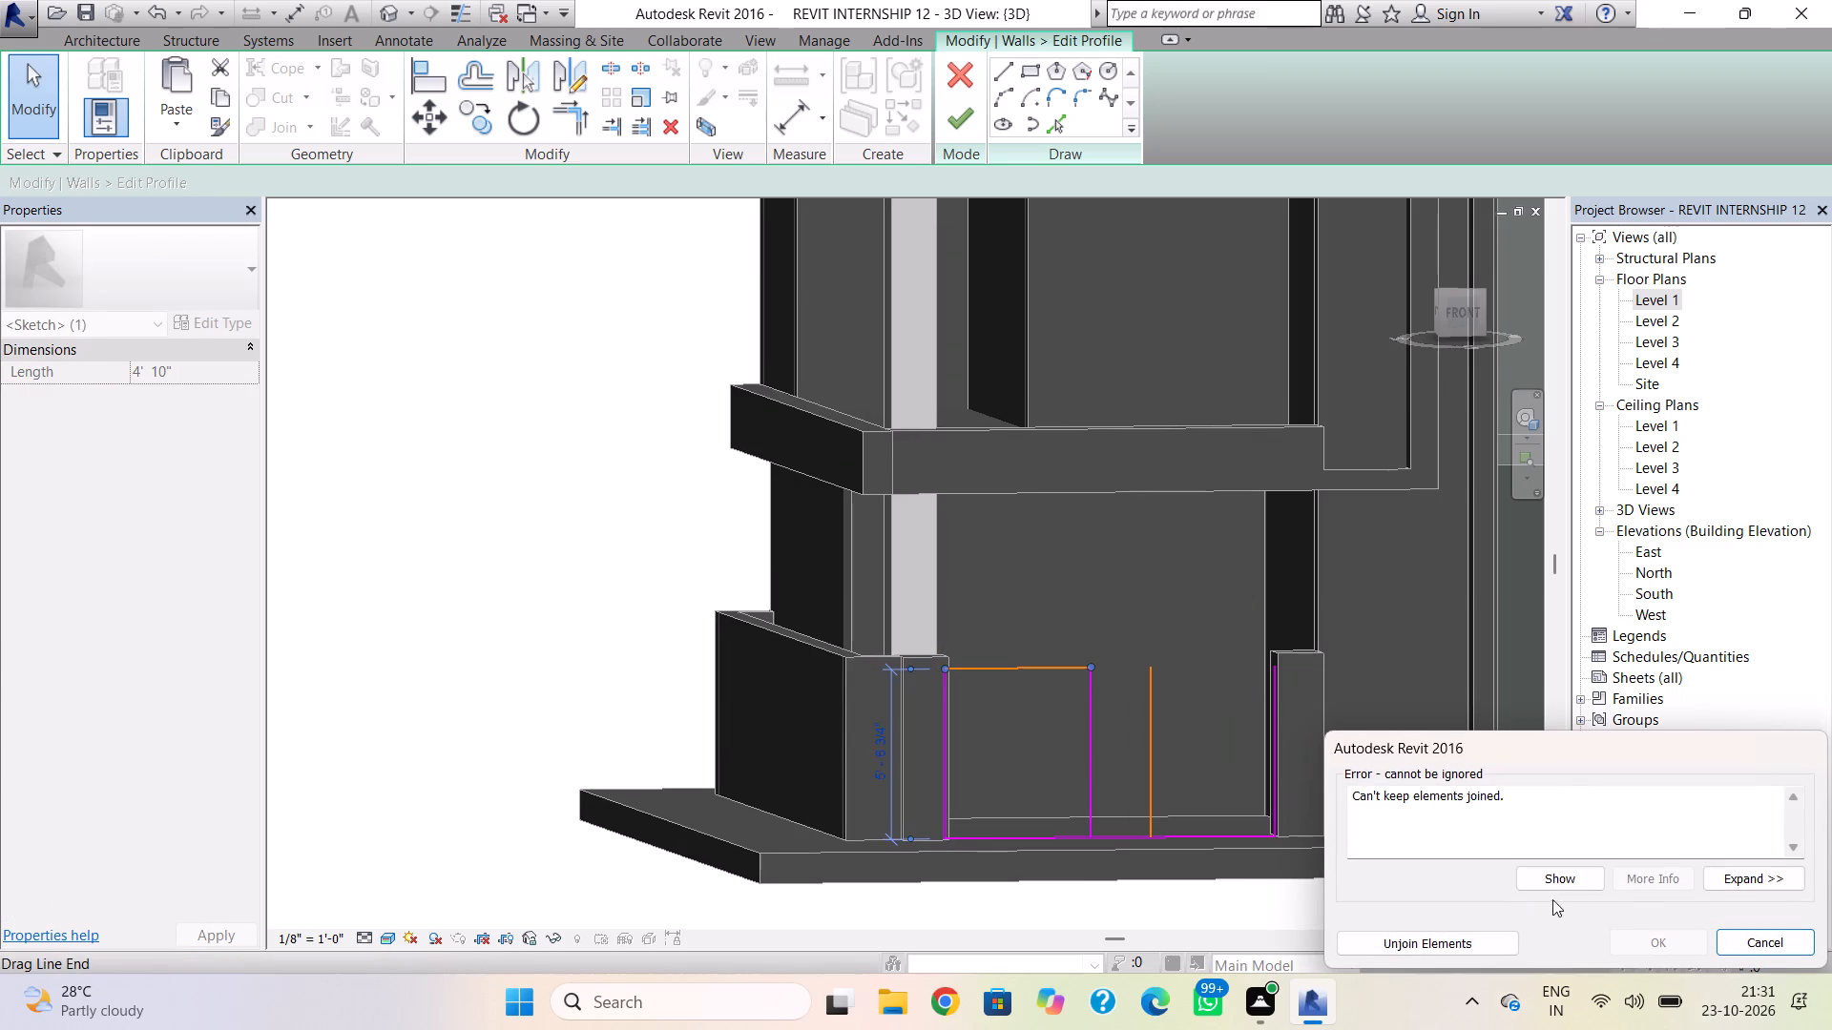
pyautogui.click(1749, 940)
# Replace the wall profile's top line with two separate segments, leaving the stretch between the two inner vertical lines open.
pyautogui.click(1137, 668)
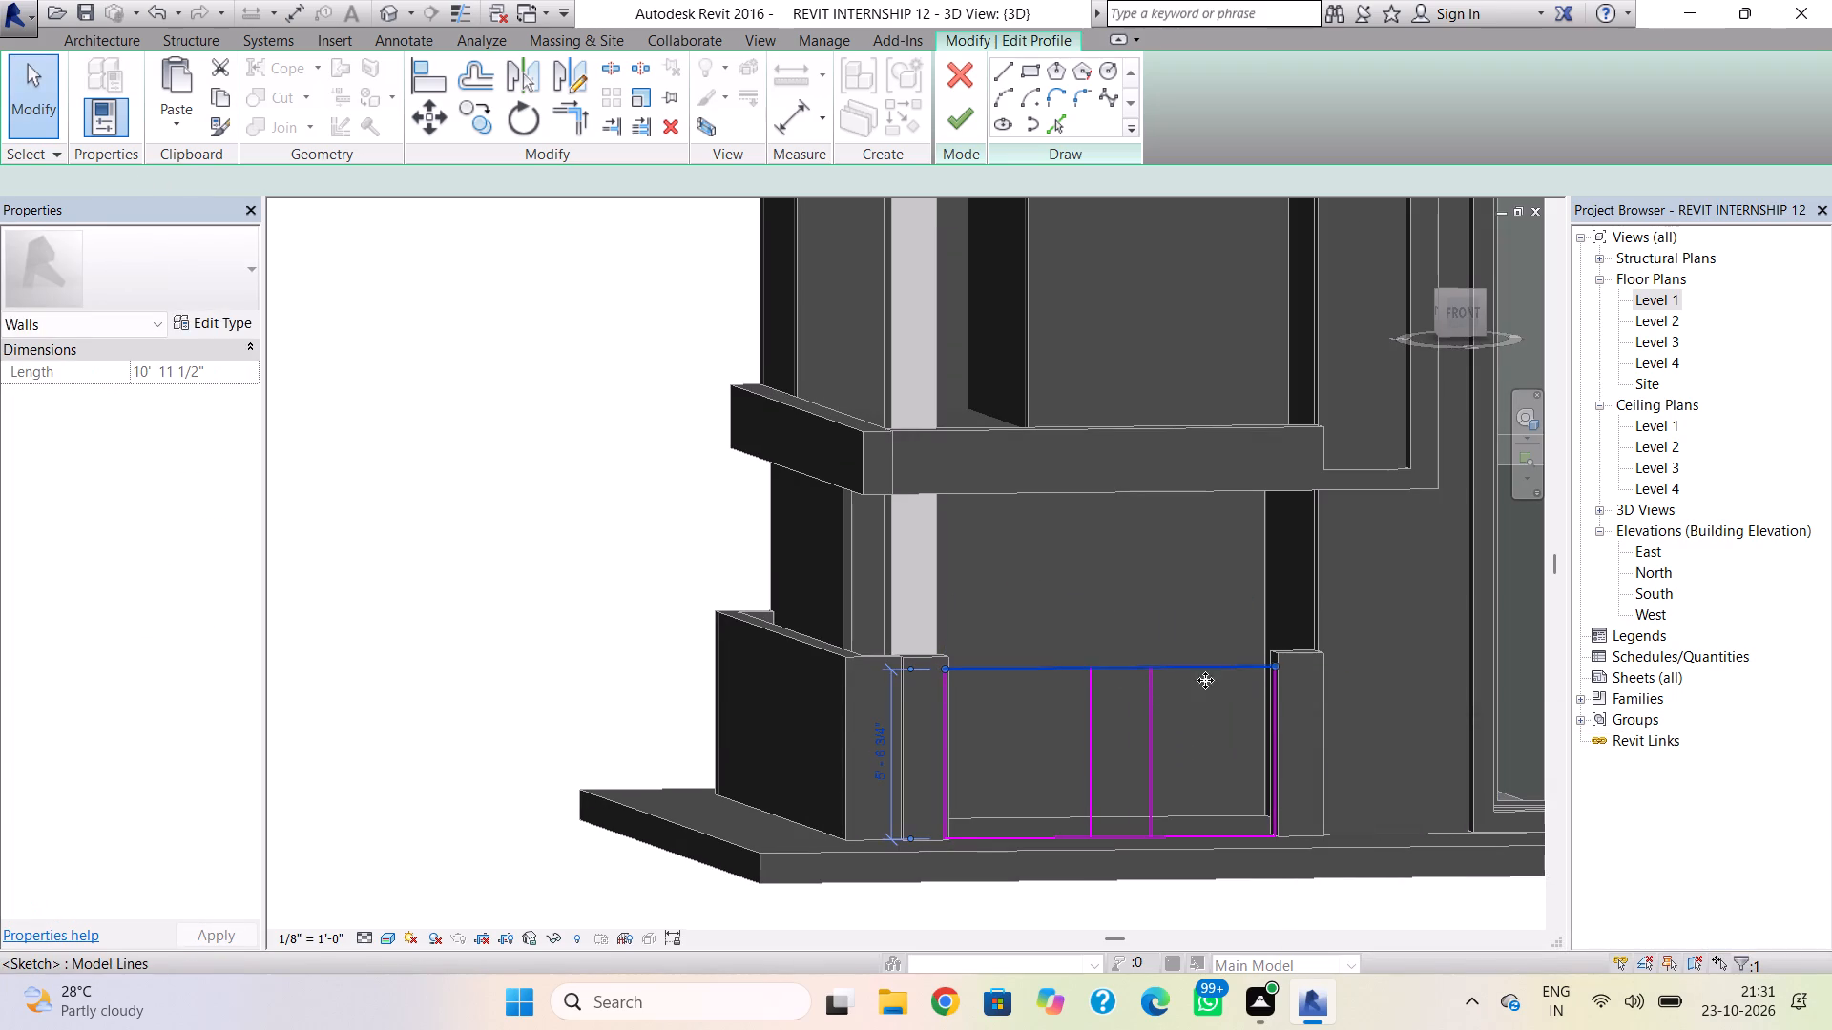
pyautogui.press('Delete')
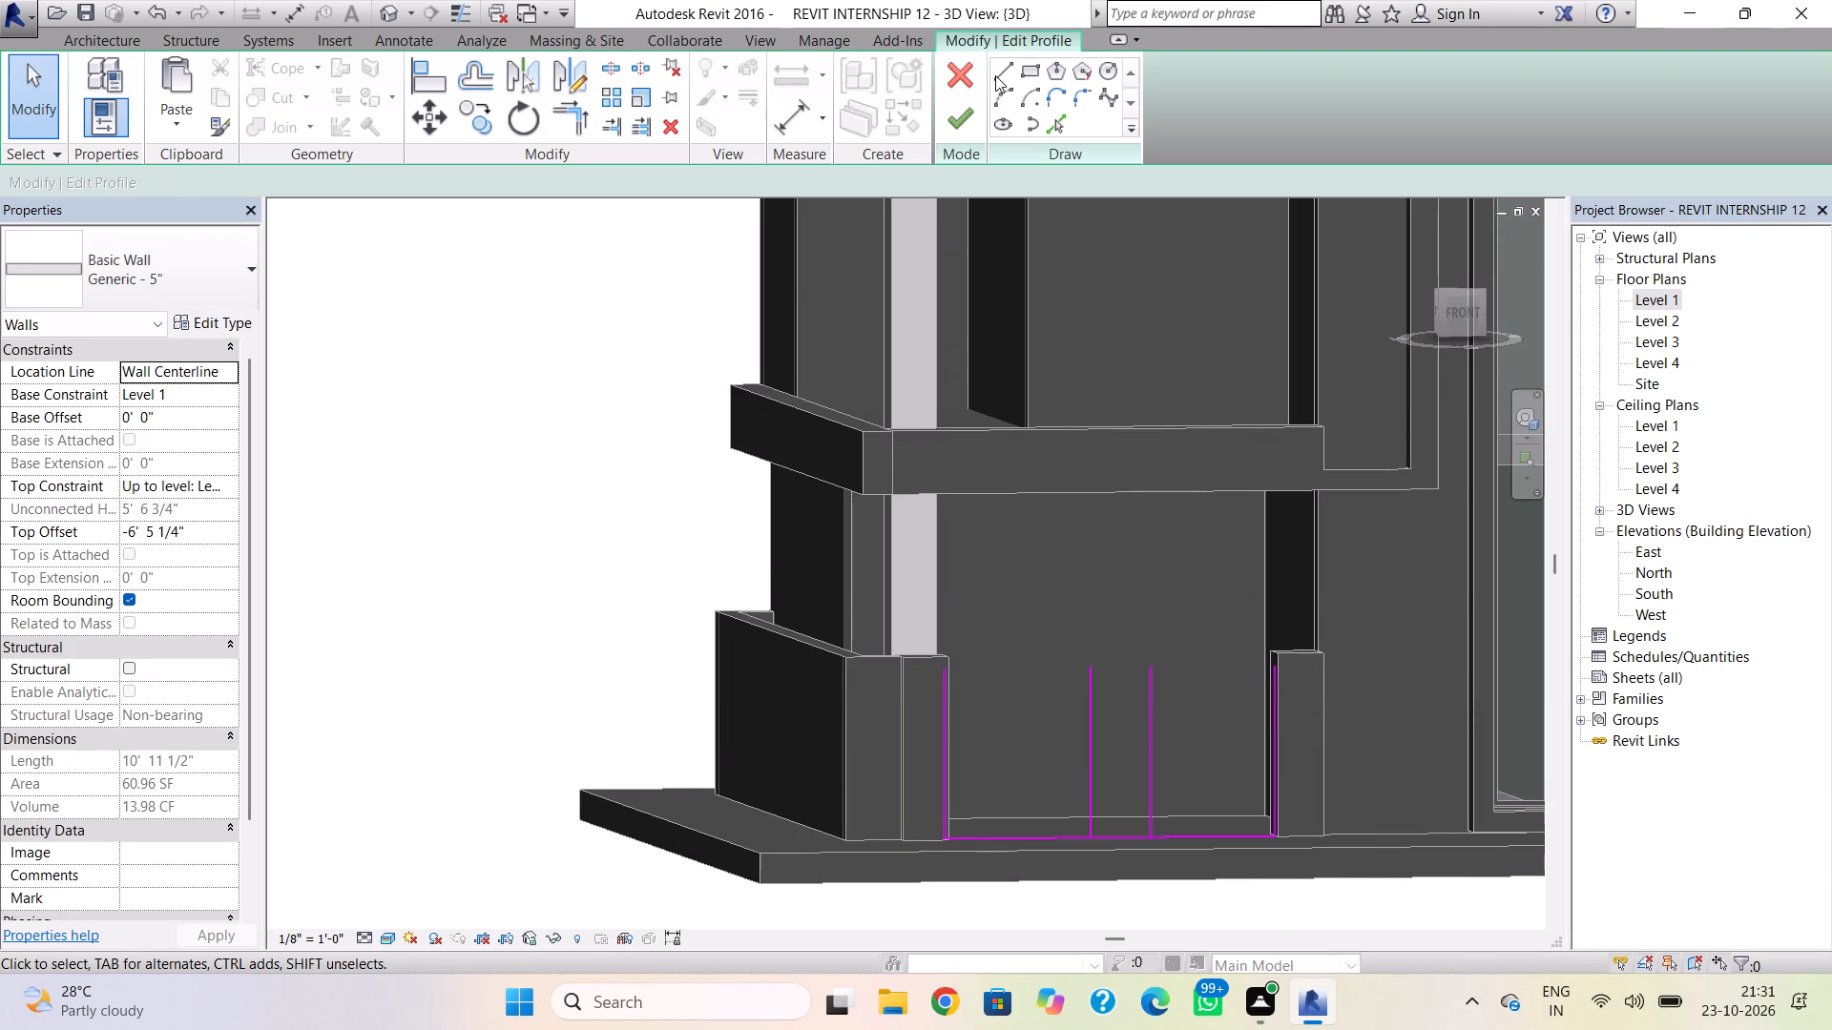
pyautogui.click(995, 75)
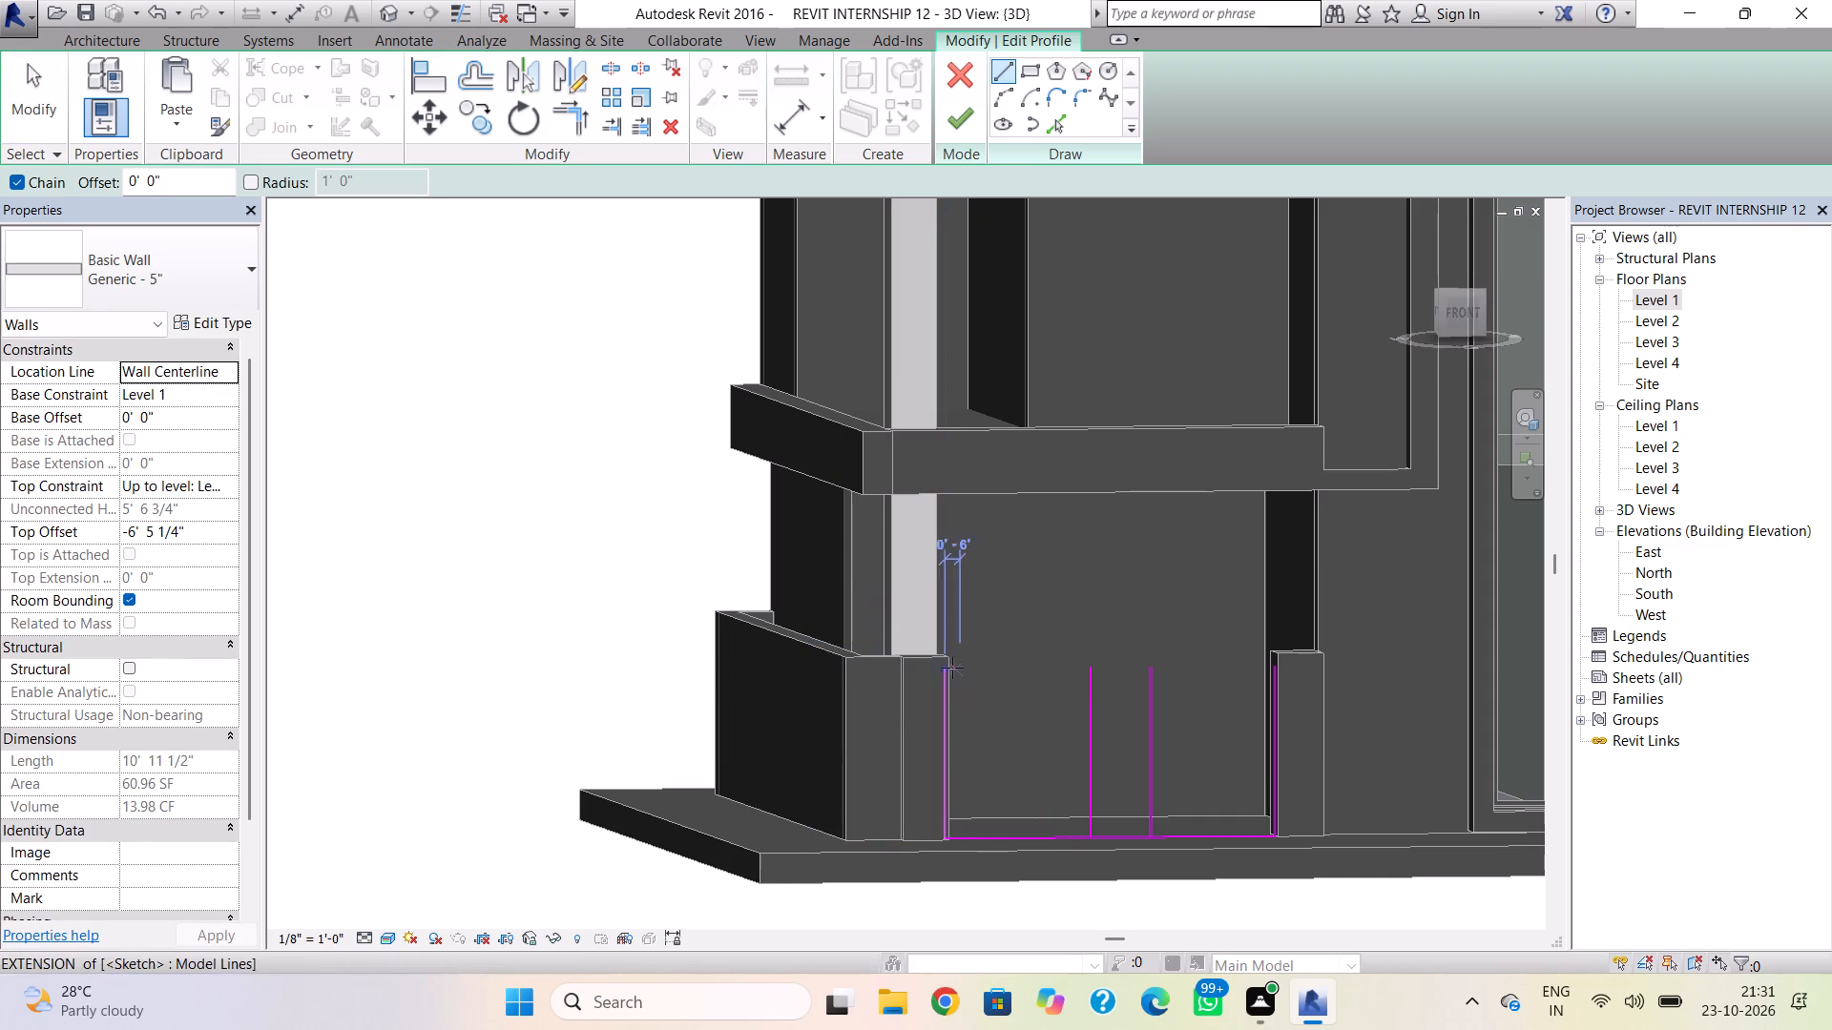
pyautogui.click(948, 670)
pyautogui.click(1087, 671)
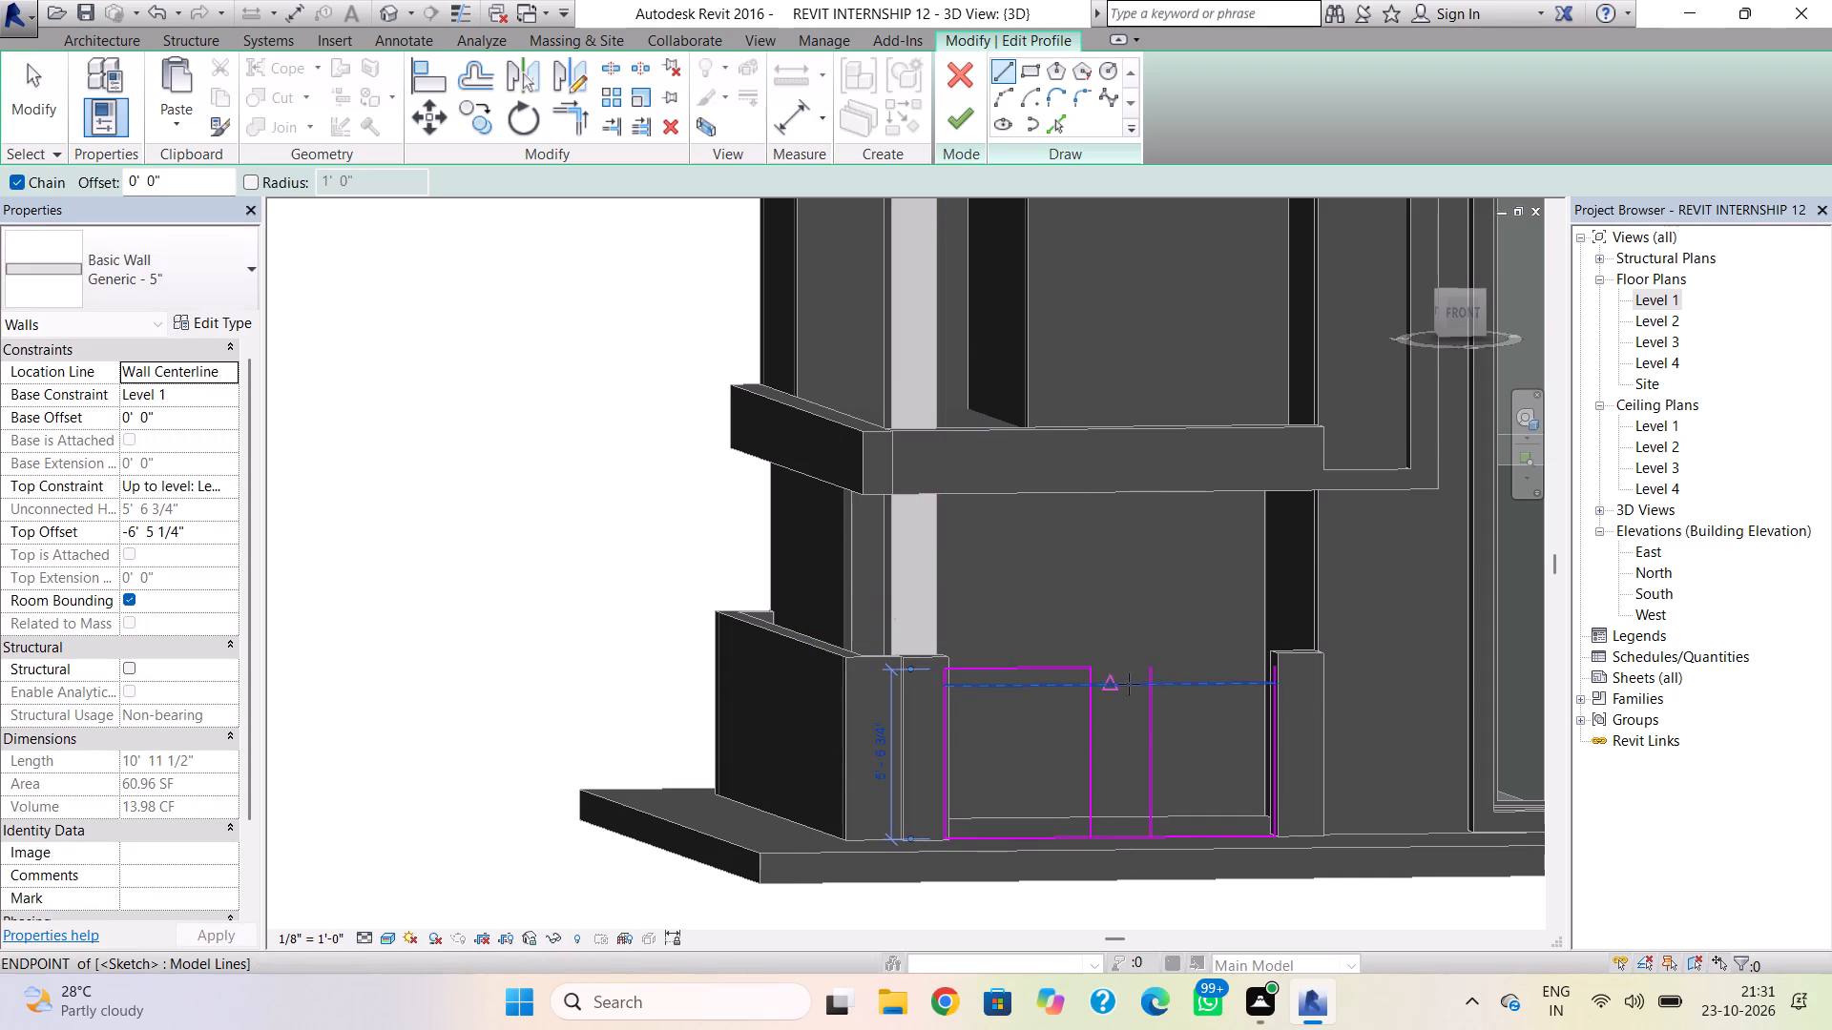
pyautogui.click(1156, 674)
pyautogui.click(1273, 671)
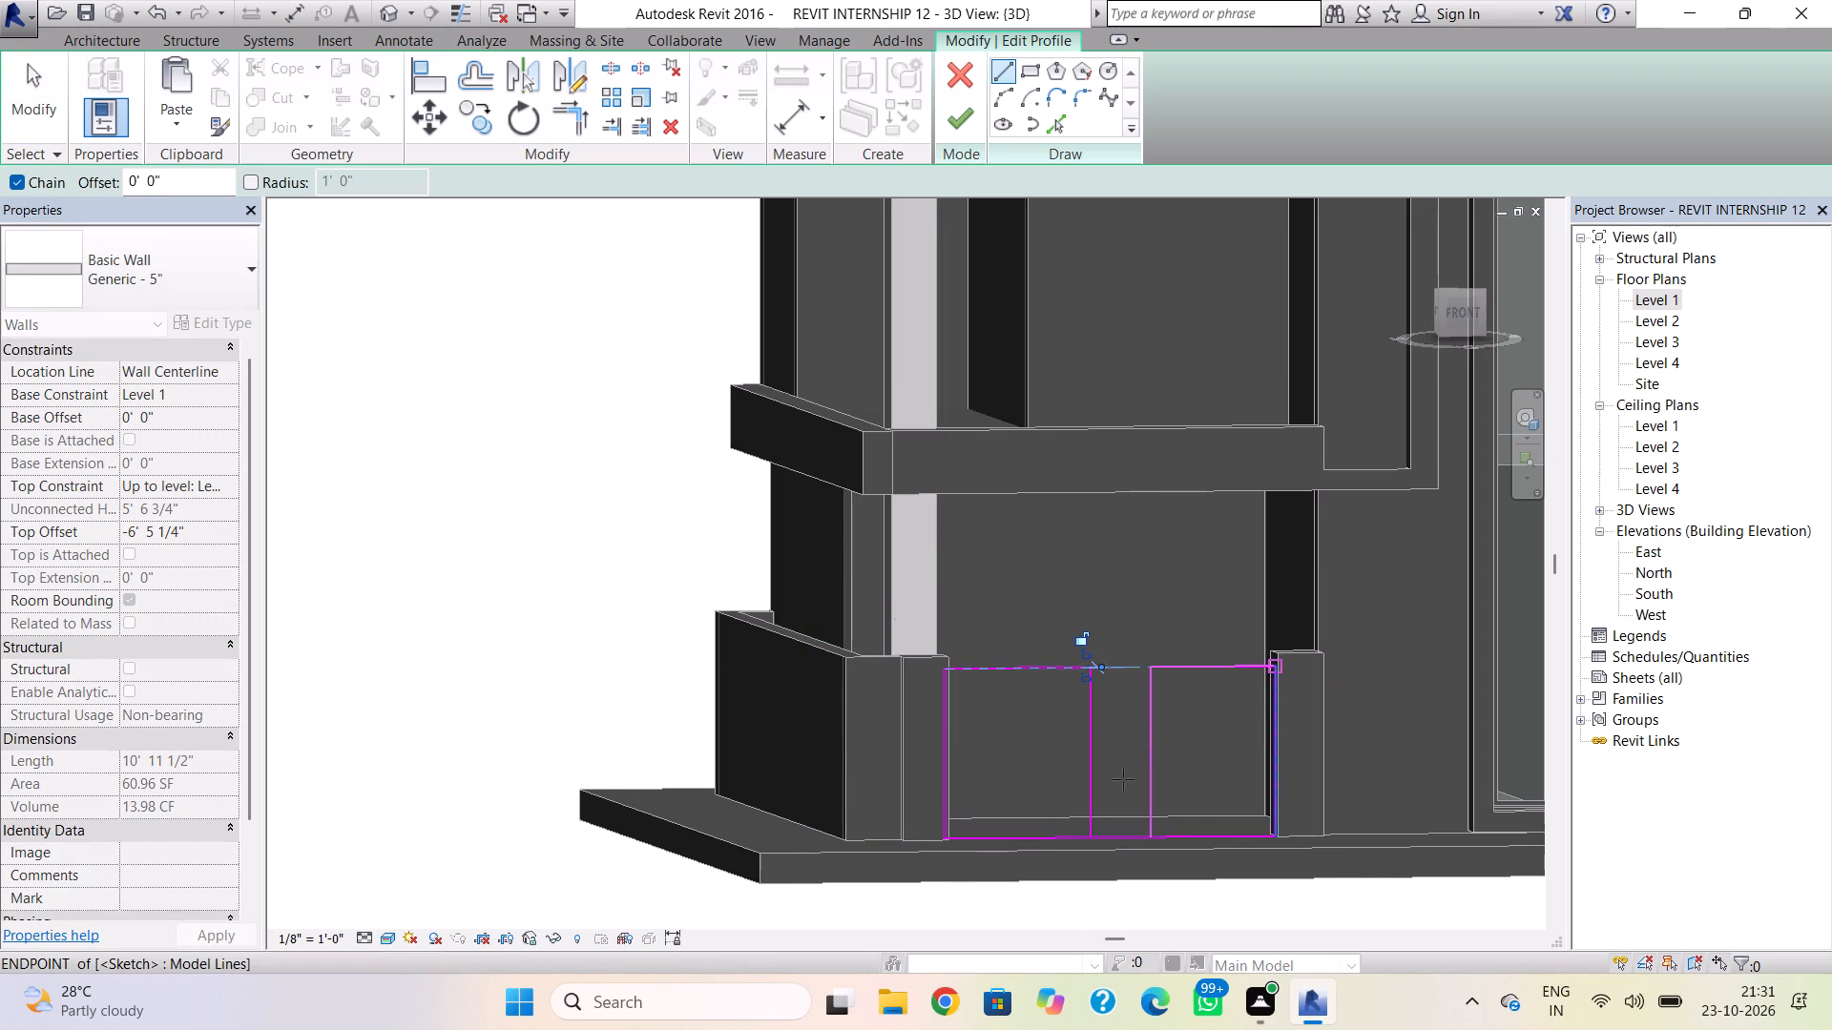
pyautogui.press('Escape')
pyautogui.press('Escape')
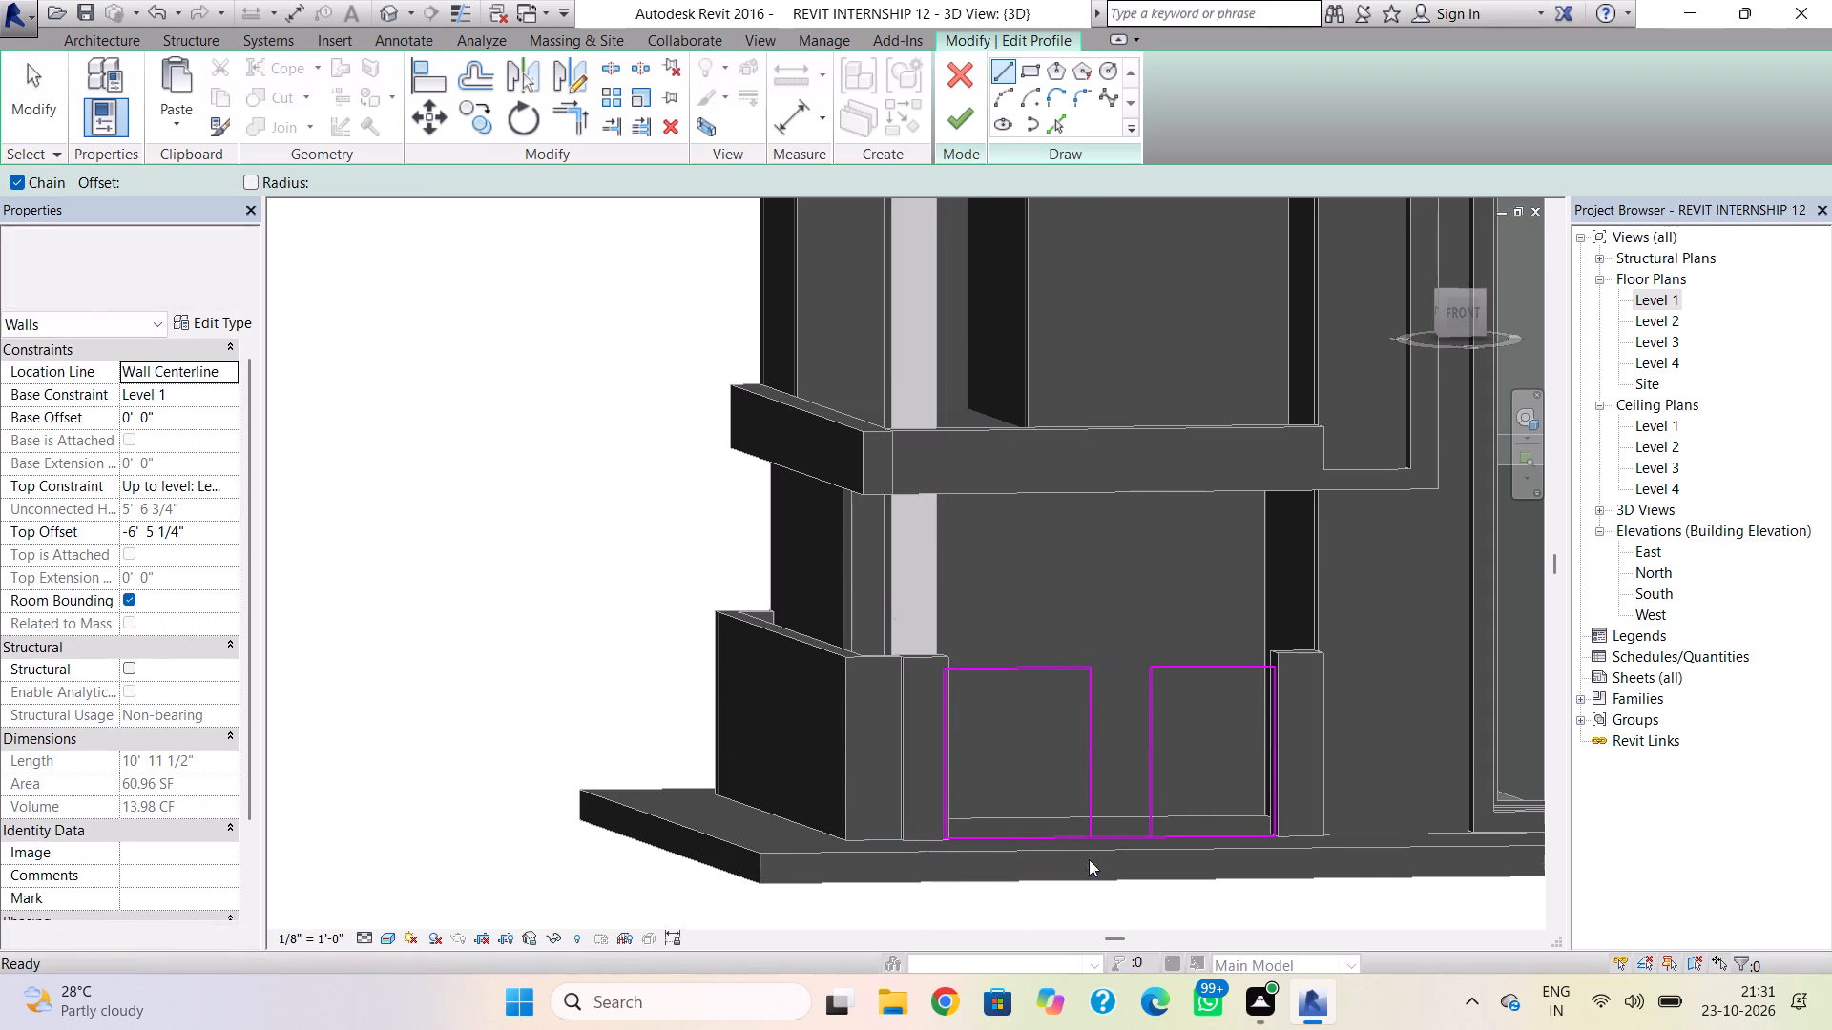
# Replace the profile's bottom line with two segments, leaving the same middle gap open, and finish the profile edit.
pyautogui.click(1111, 833)
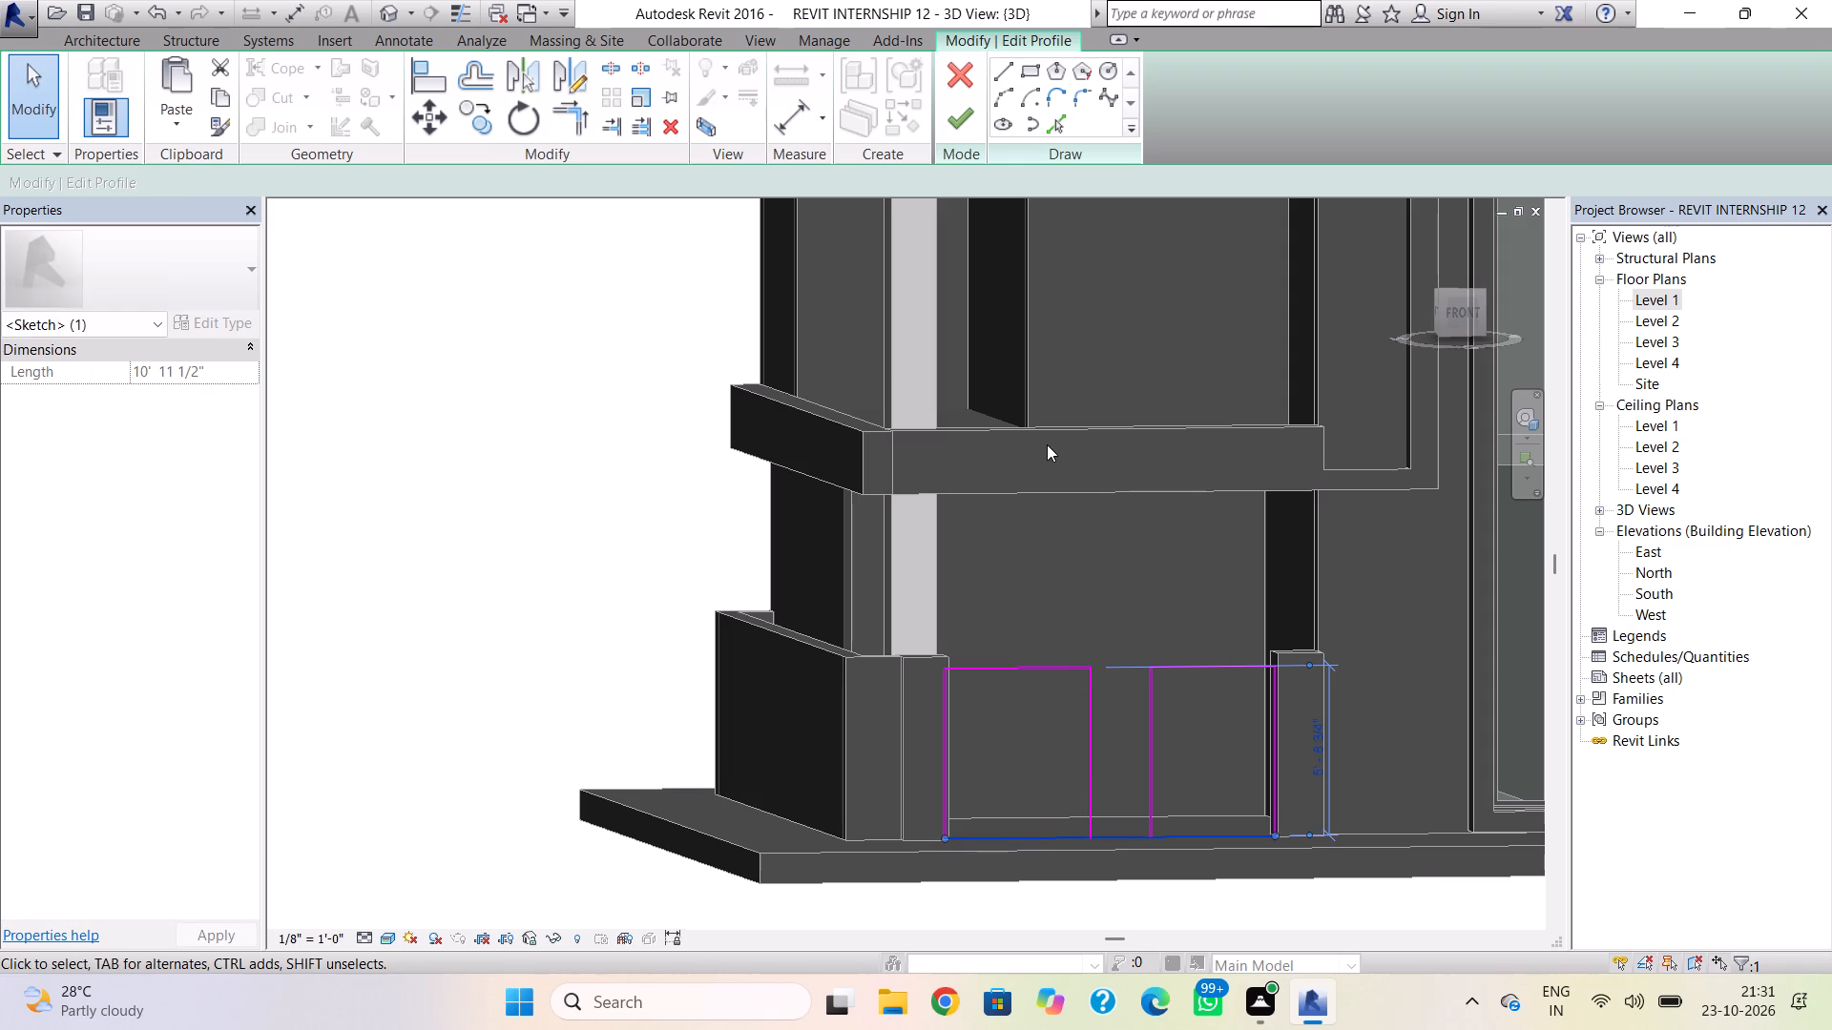
pyautogui.press('Delete')
pyautogui.click(1001, 73)
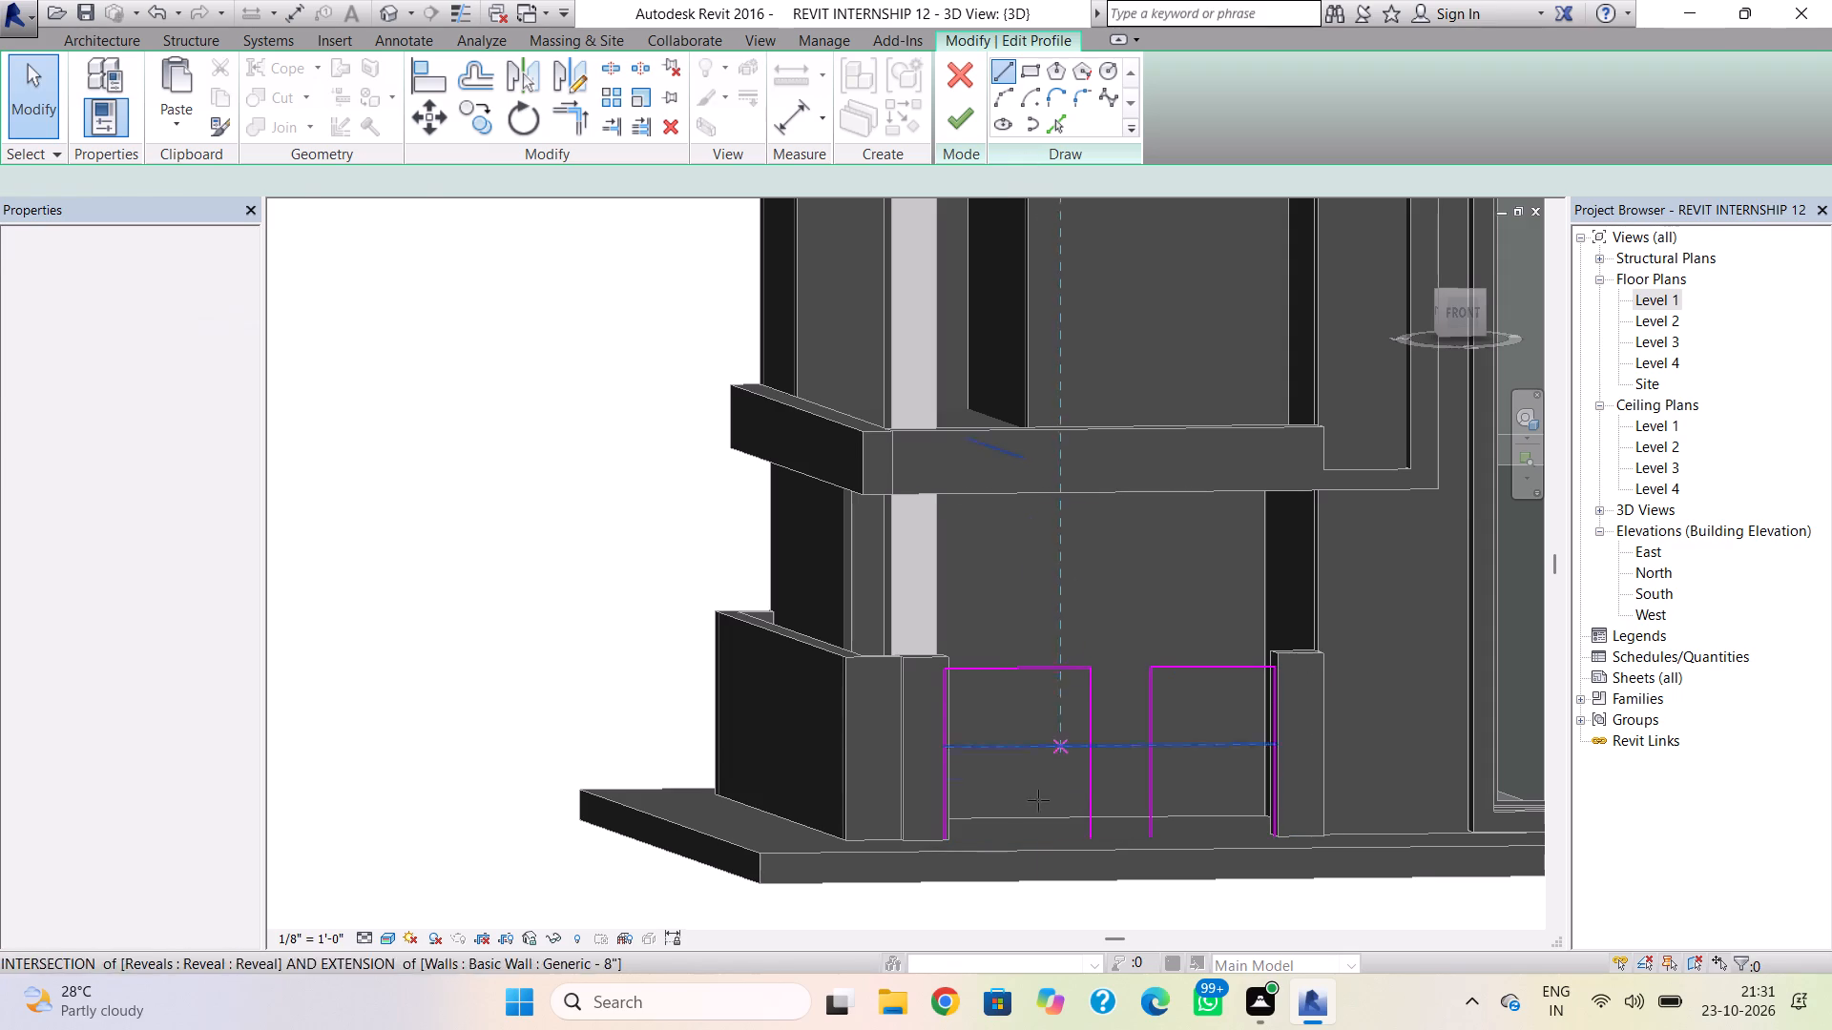
pyautogui.click(947, 843)
pyautogui.click(1091, 844)
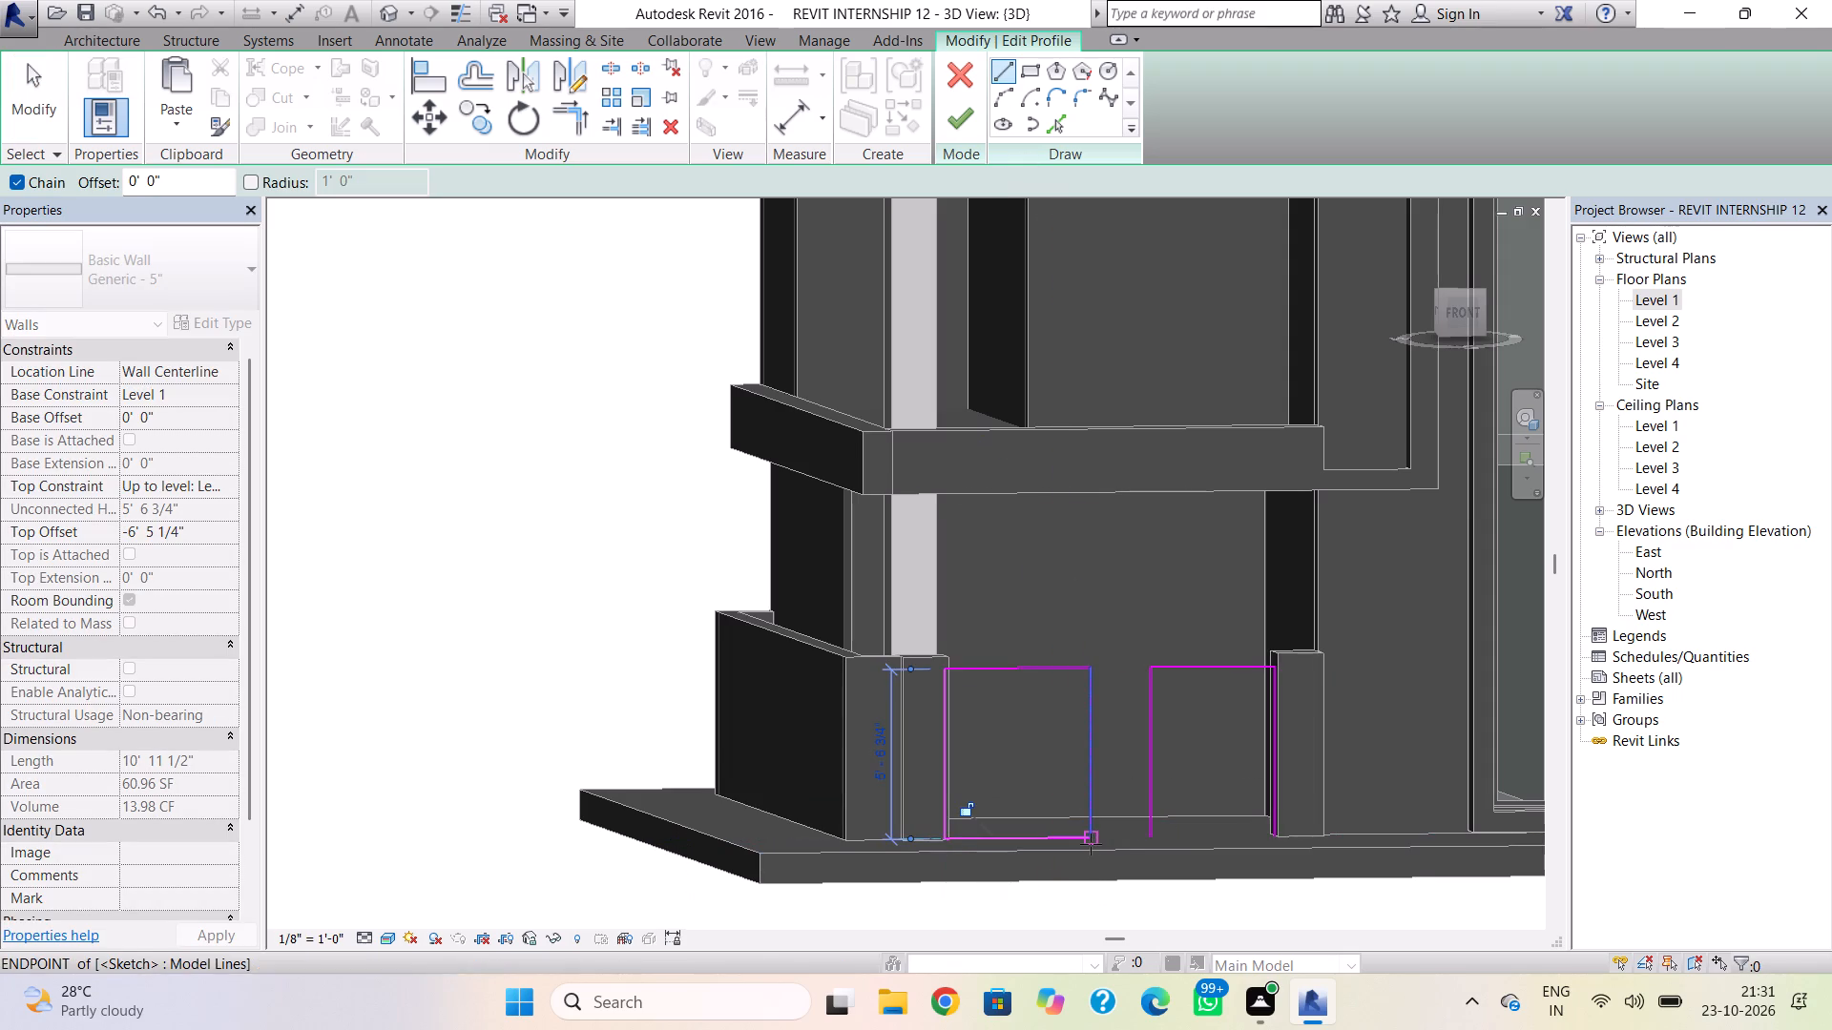
pyautogui.click(1151, 834)
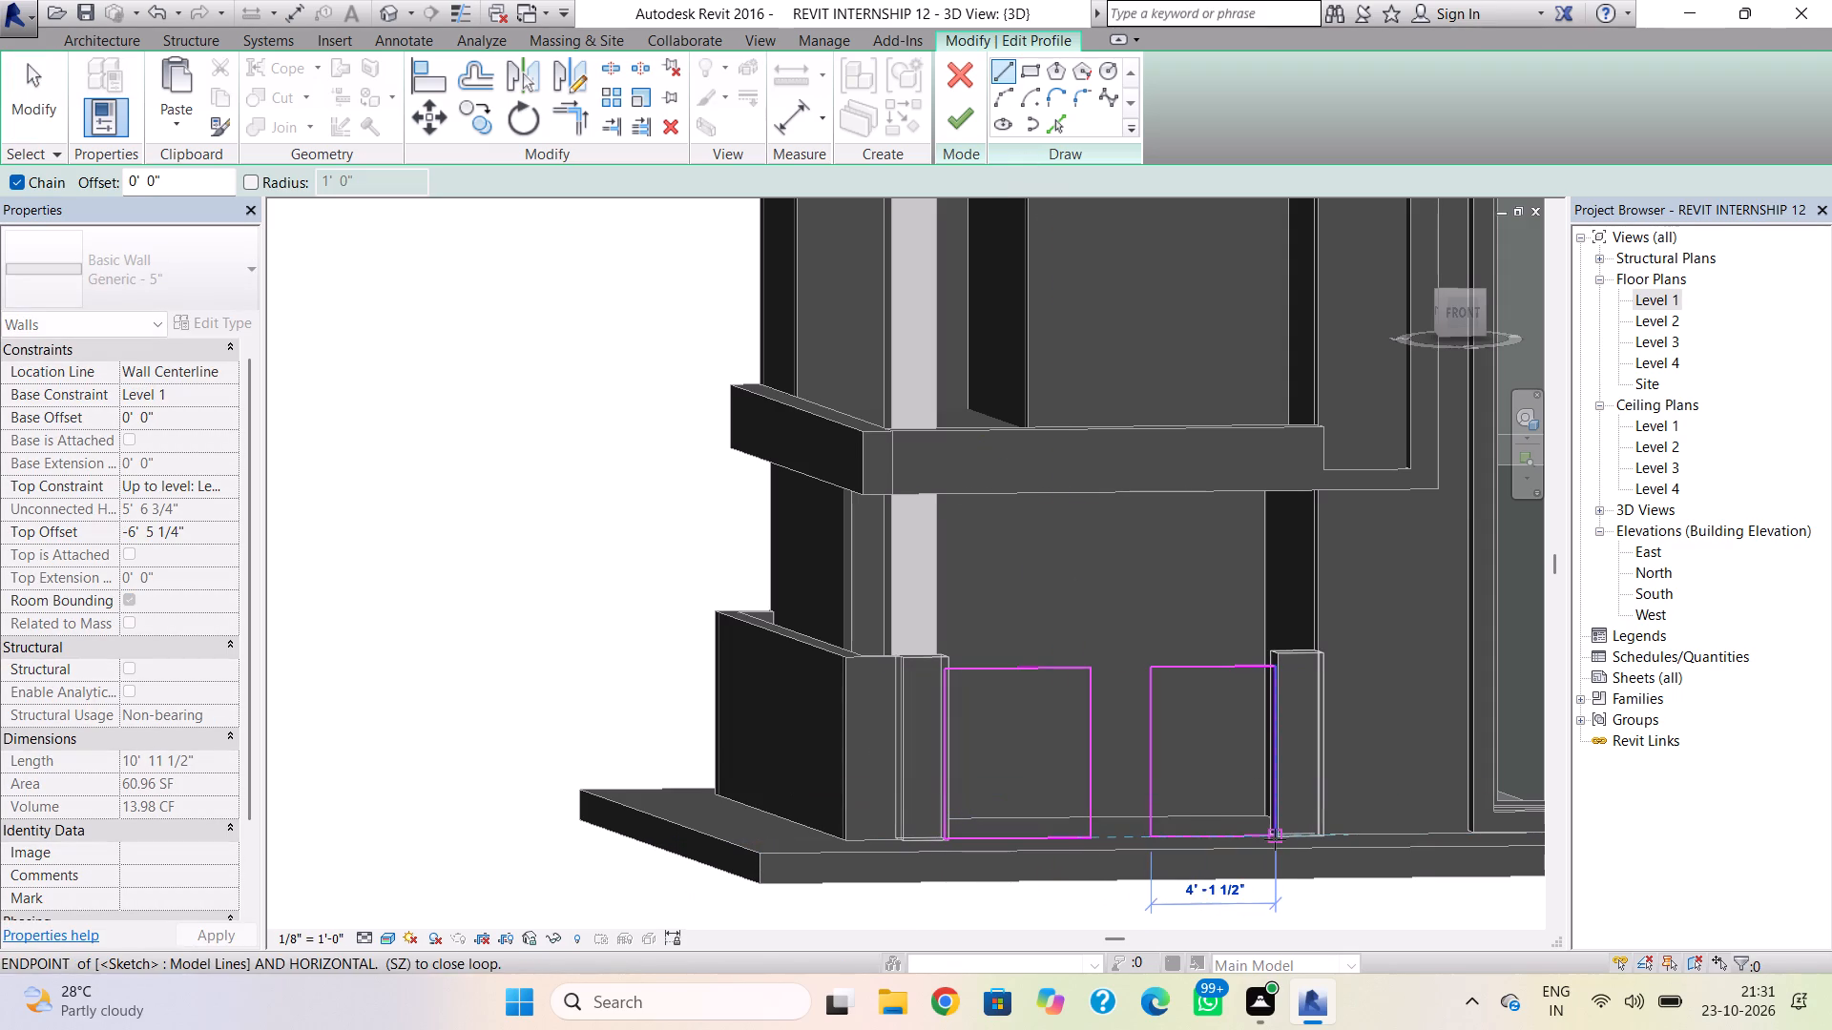
pyautogui.click(1276, 839)
pyautogui.click(960, 129)
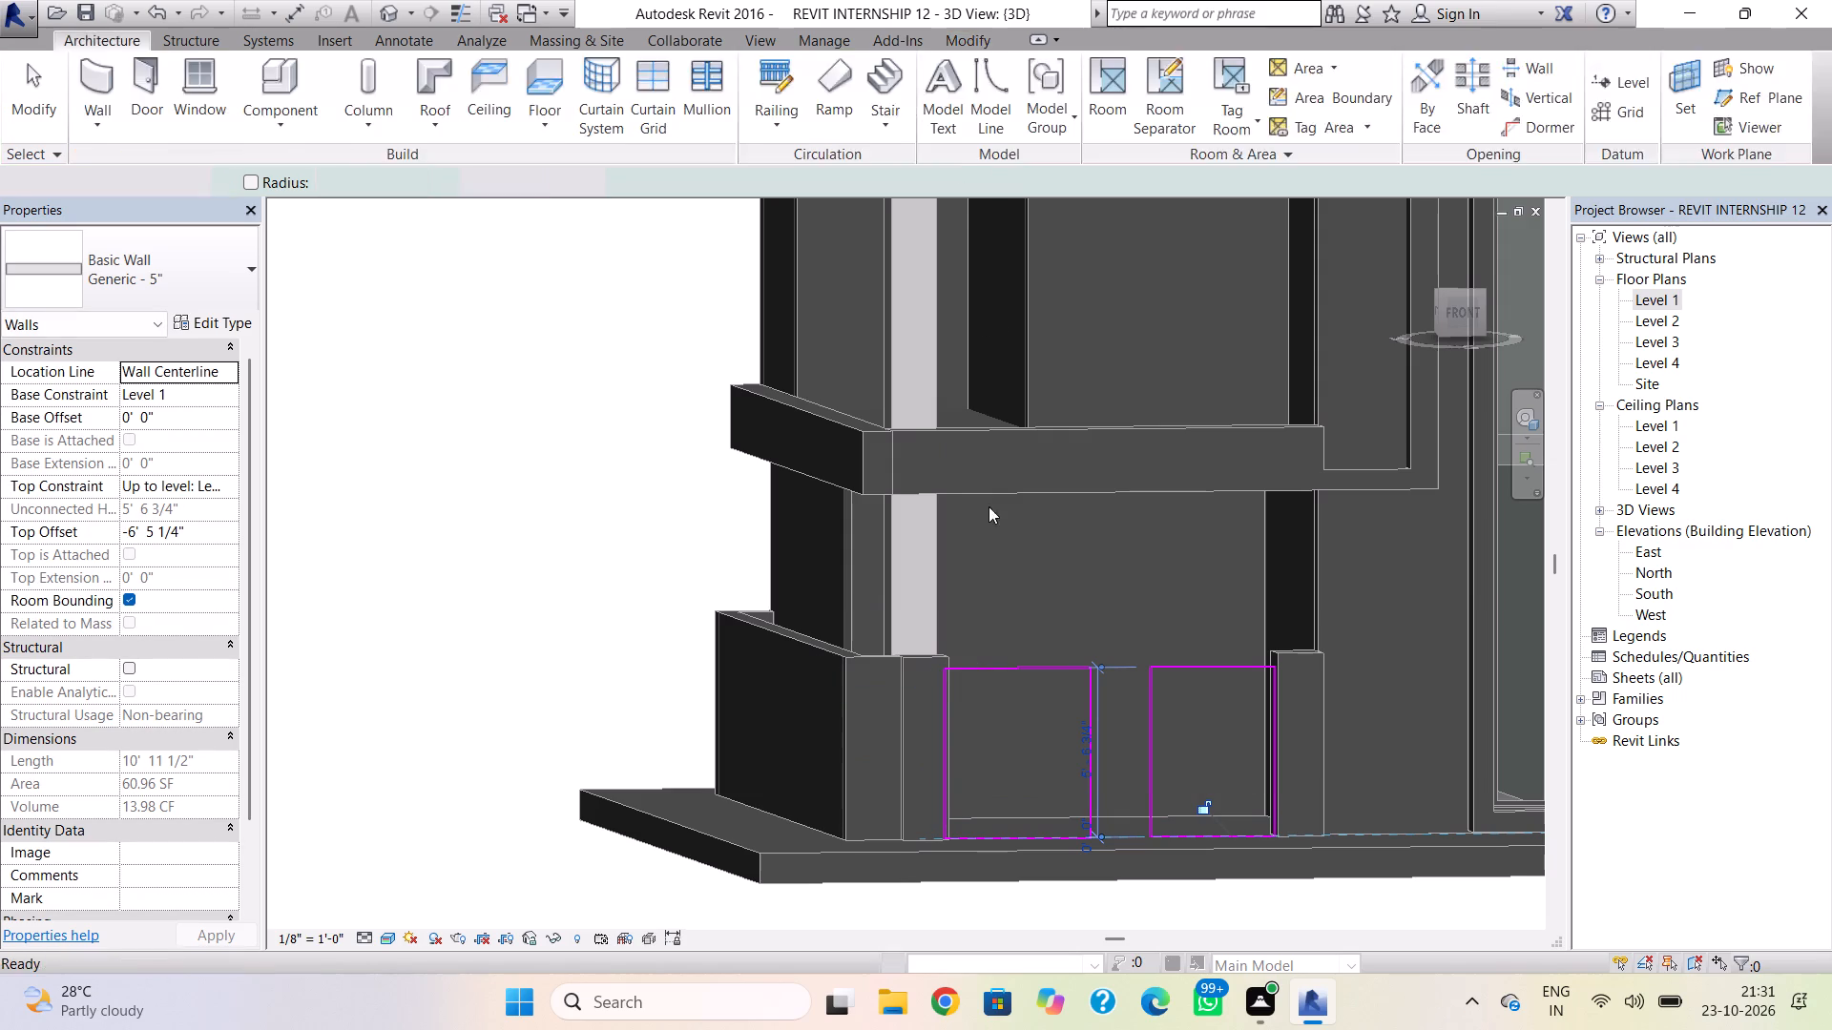
pyautogui.press('Escape')
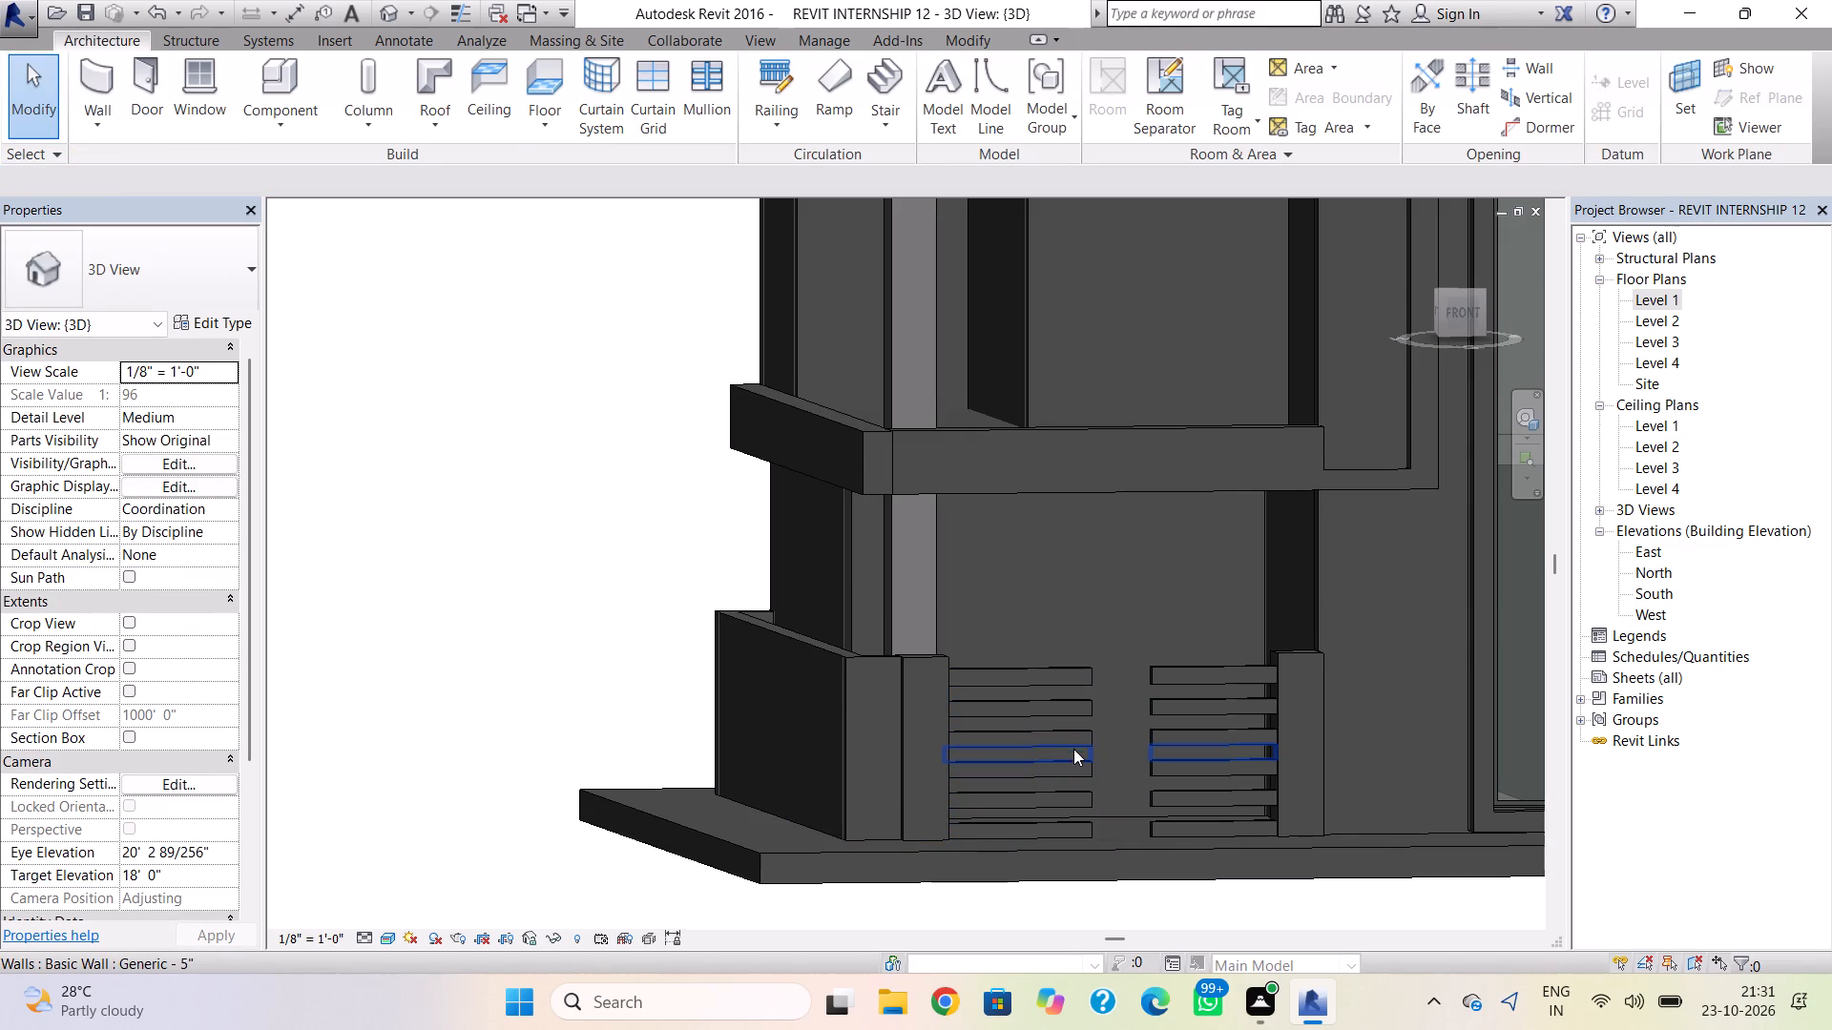
# In the Level 1 floor plan, draw a 2' long Generic - 5" wall filling the gap between the two slatted wall parts.
pyautogui.click(107, 94)
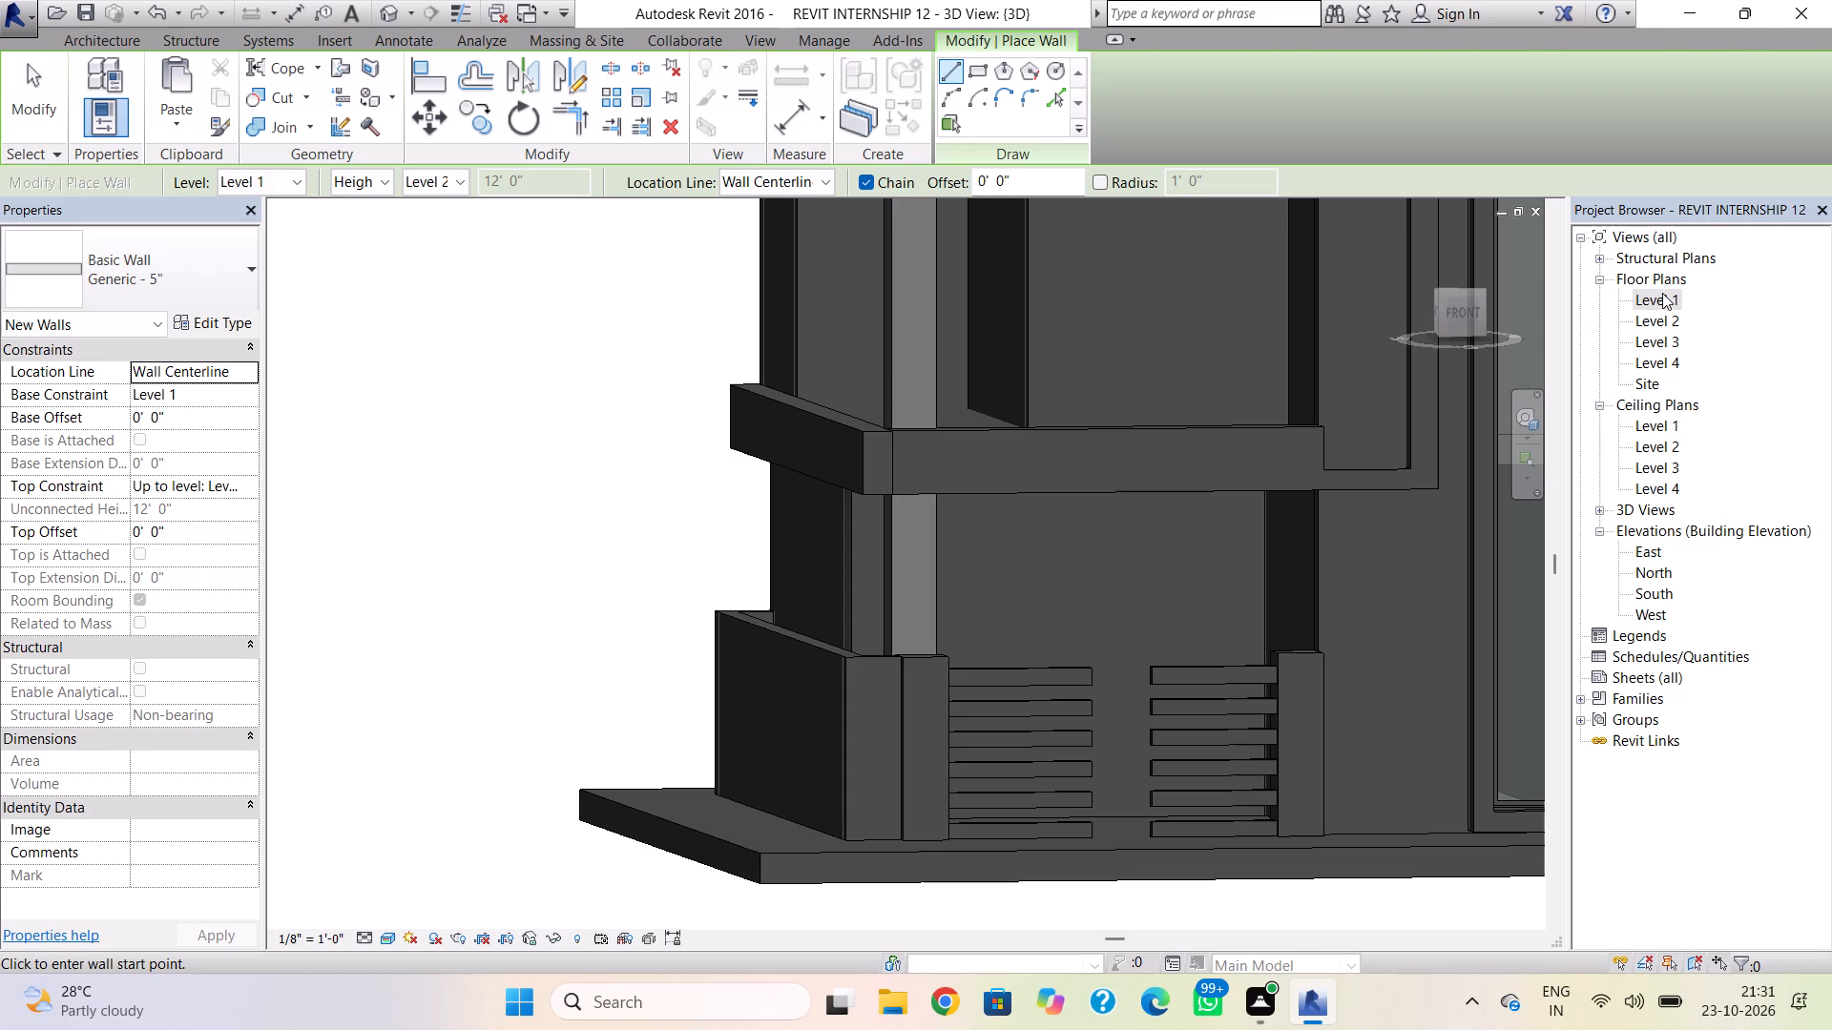
pyautogui.doubleClick(1662, 293)
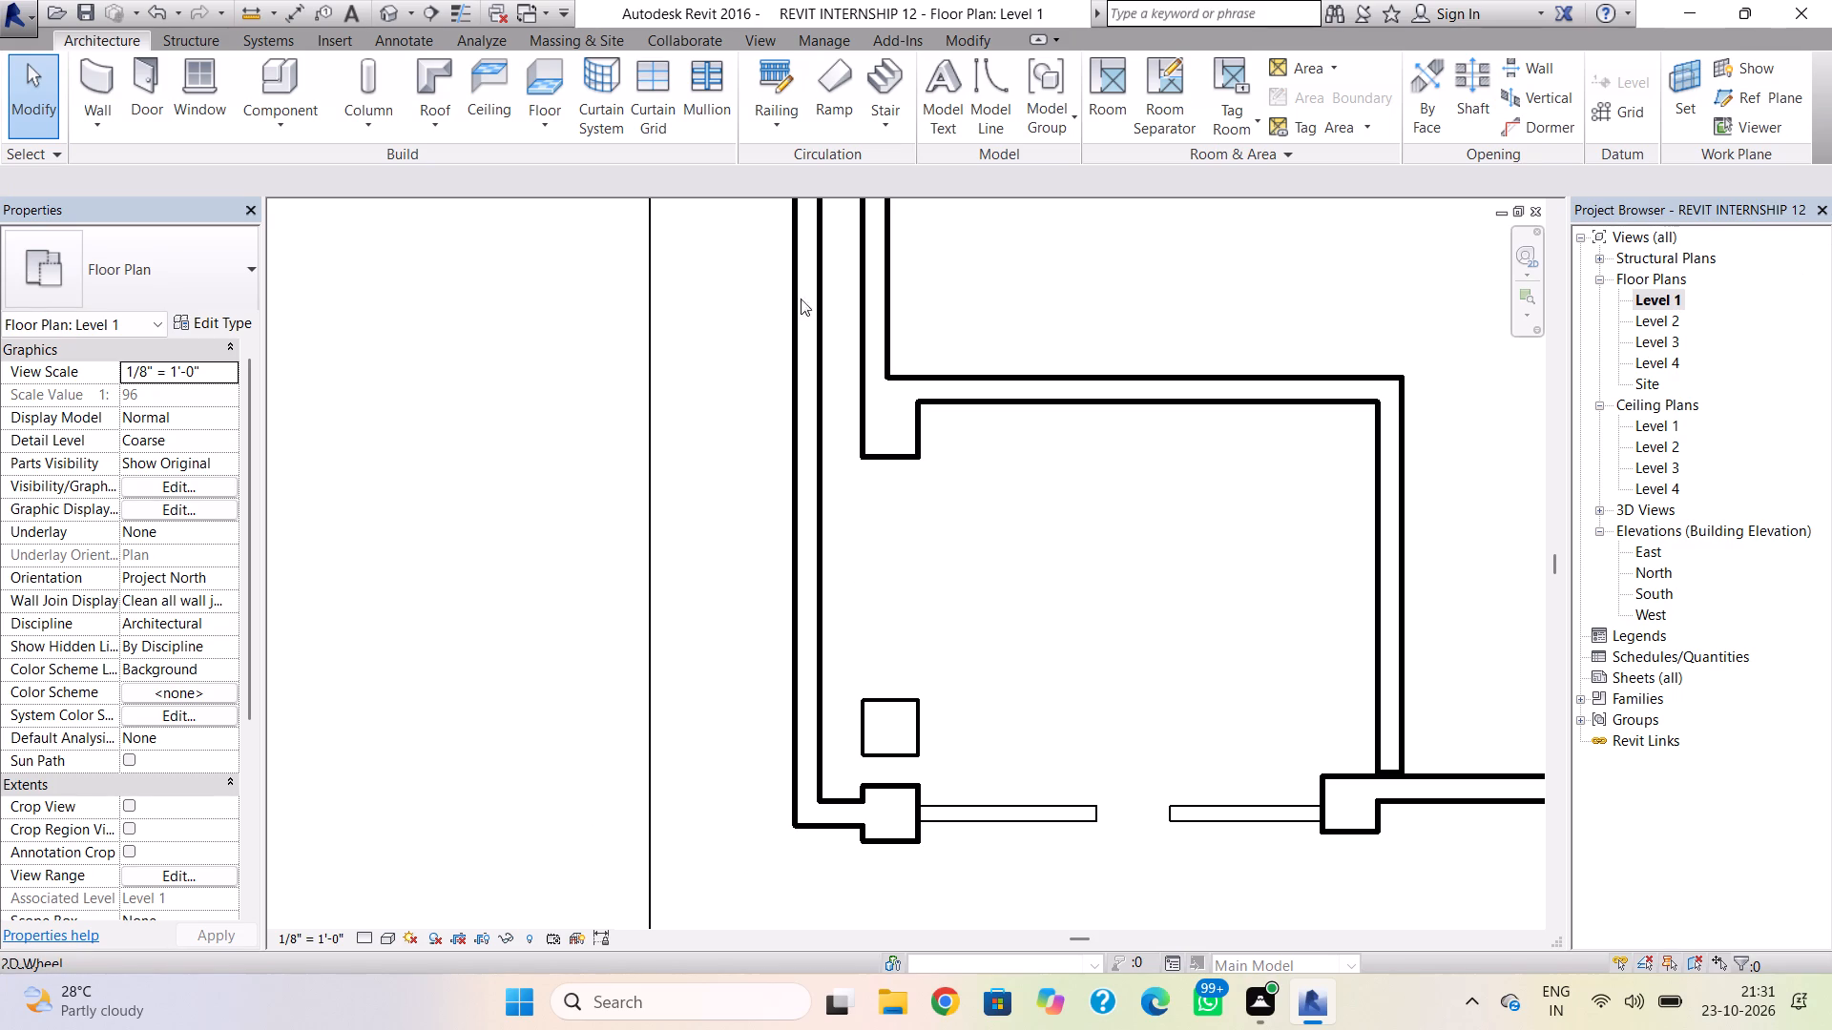
pyautogui.click(90, 84)
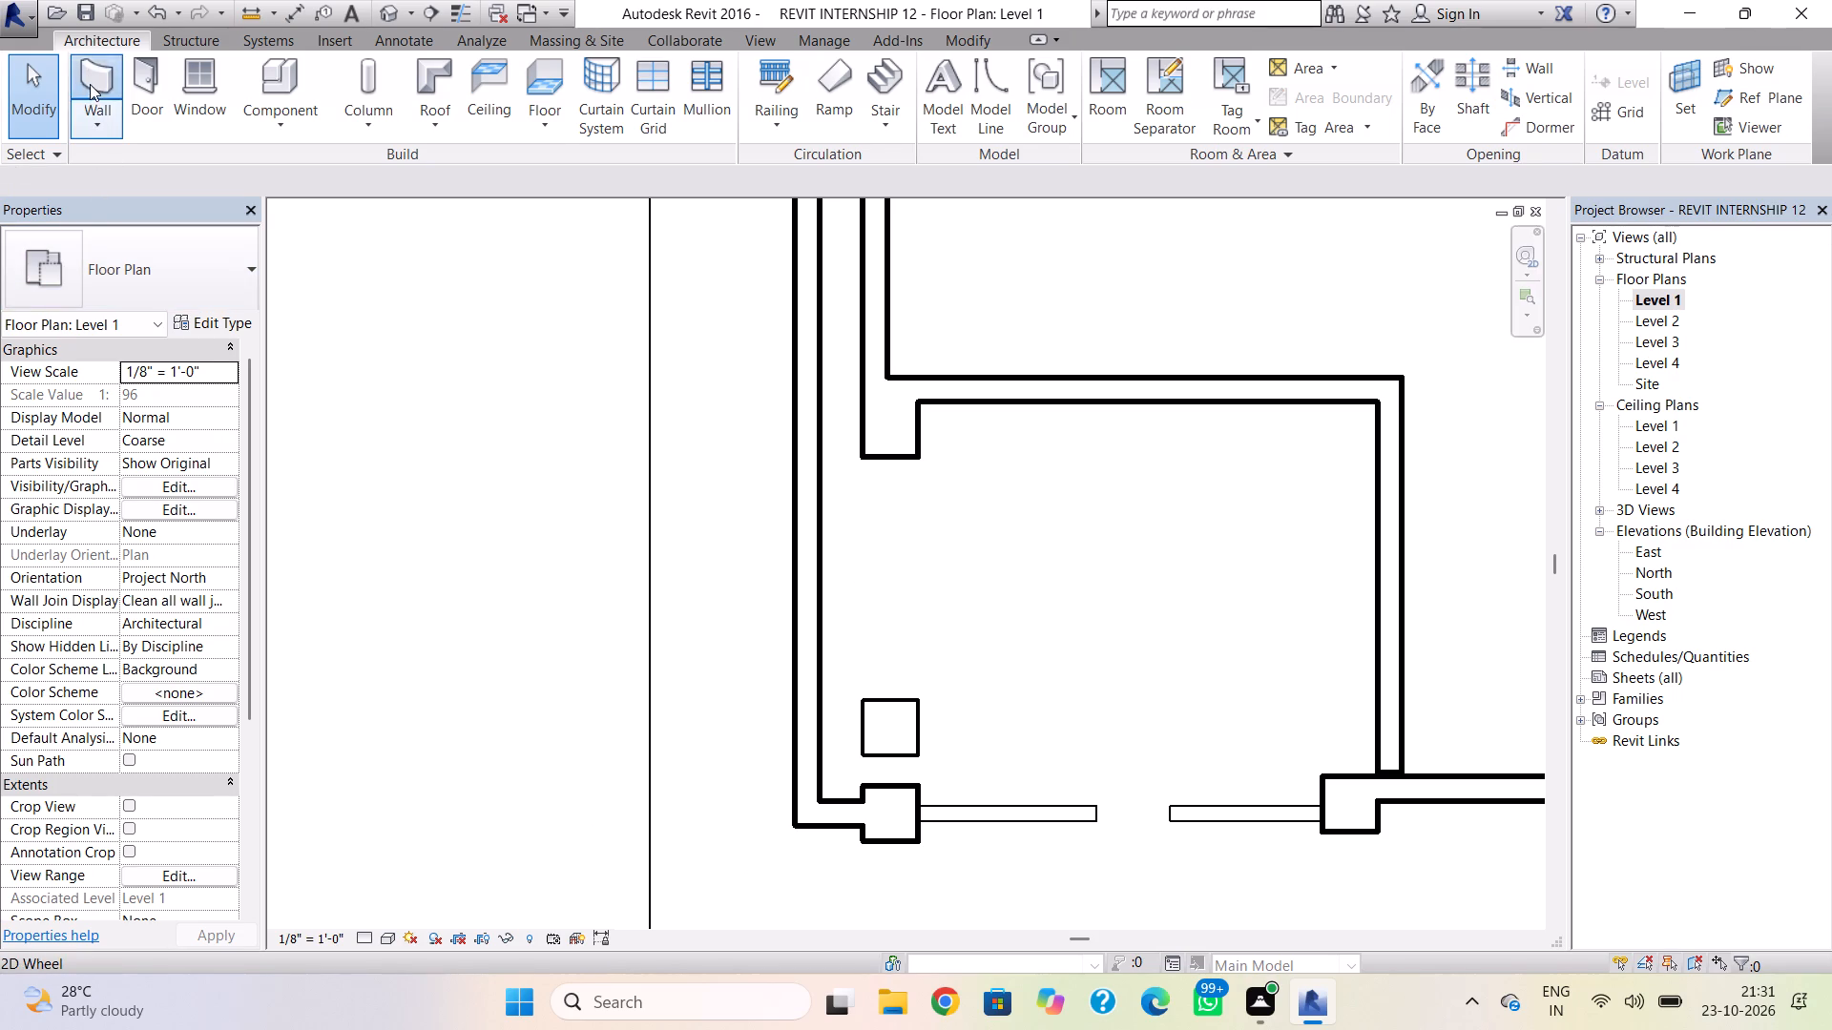
pyautogui.click(106, 255)
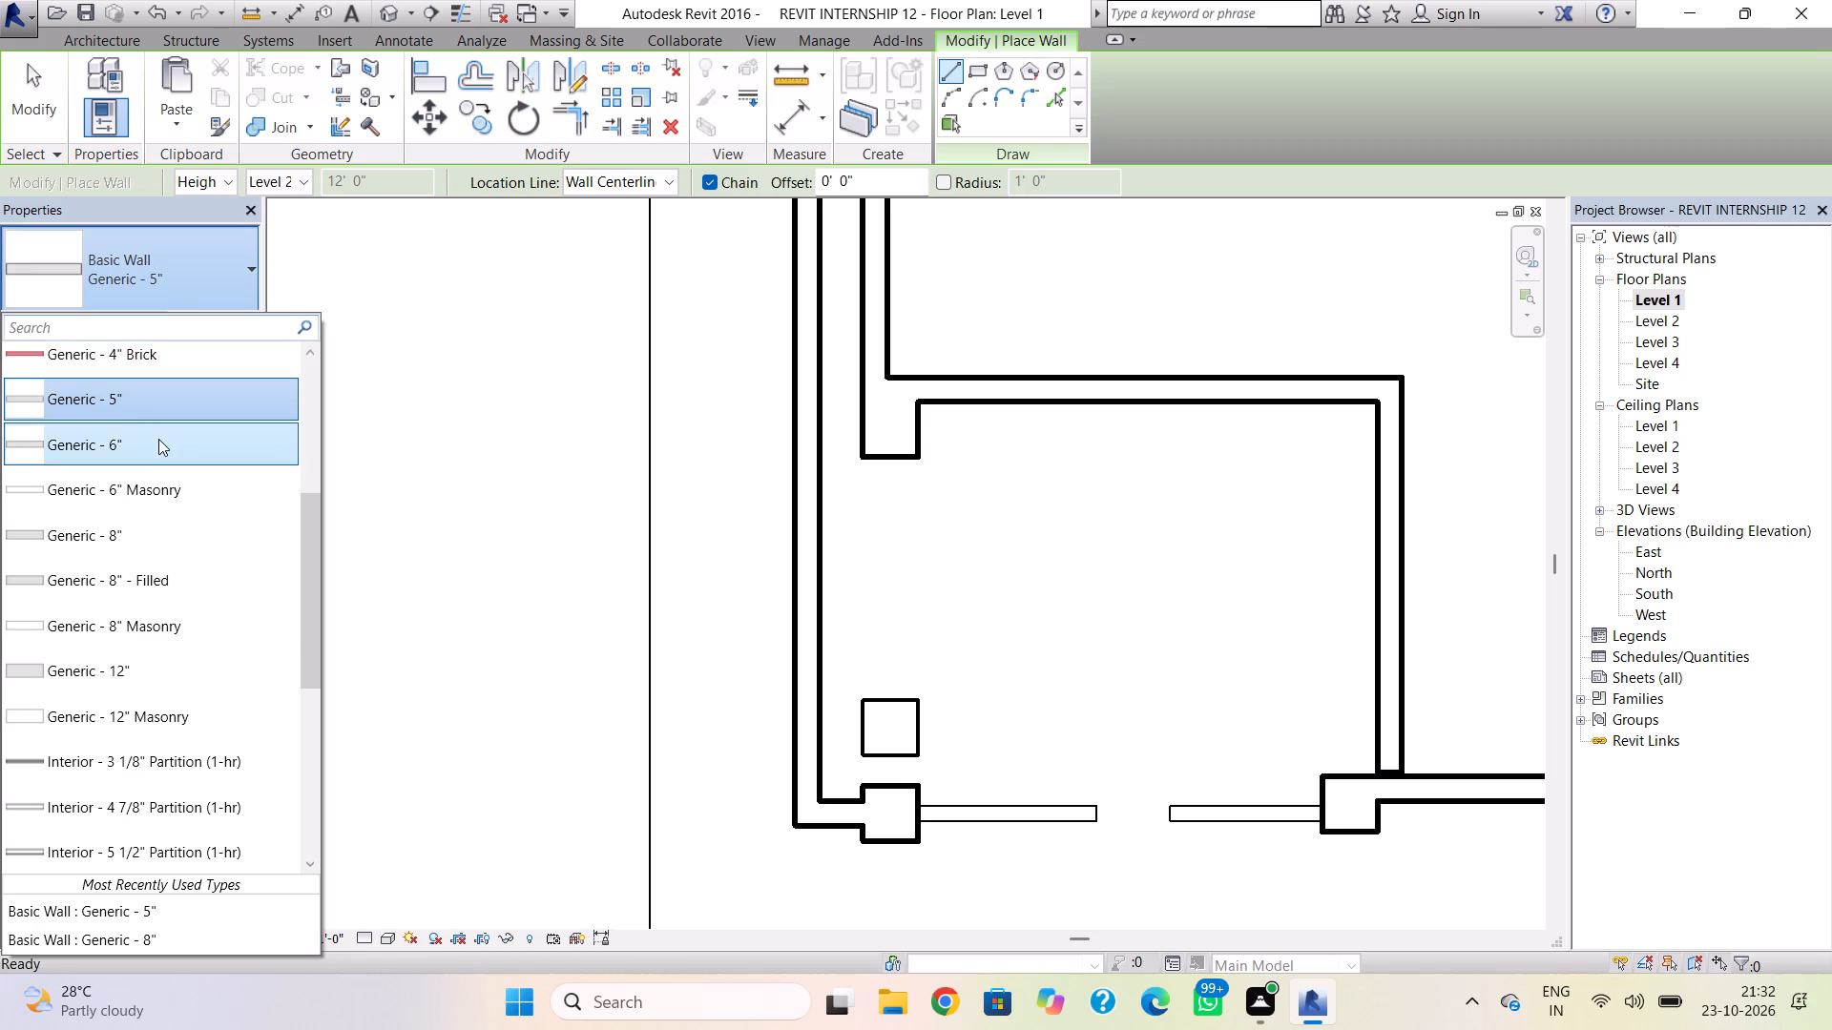
pyautogui.click(174, 395)
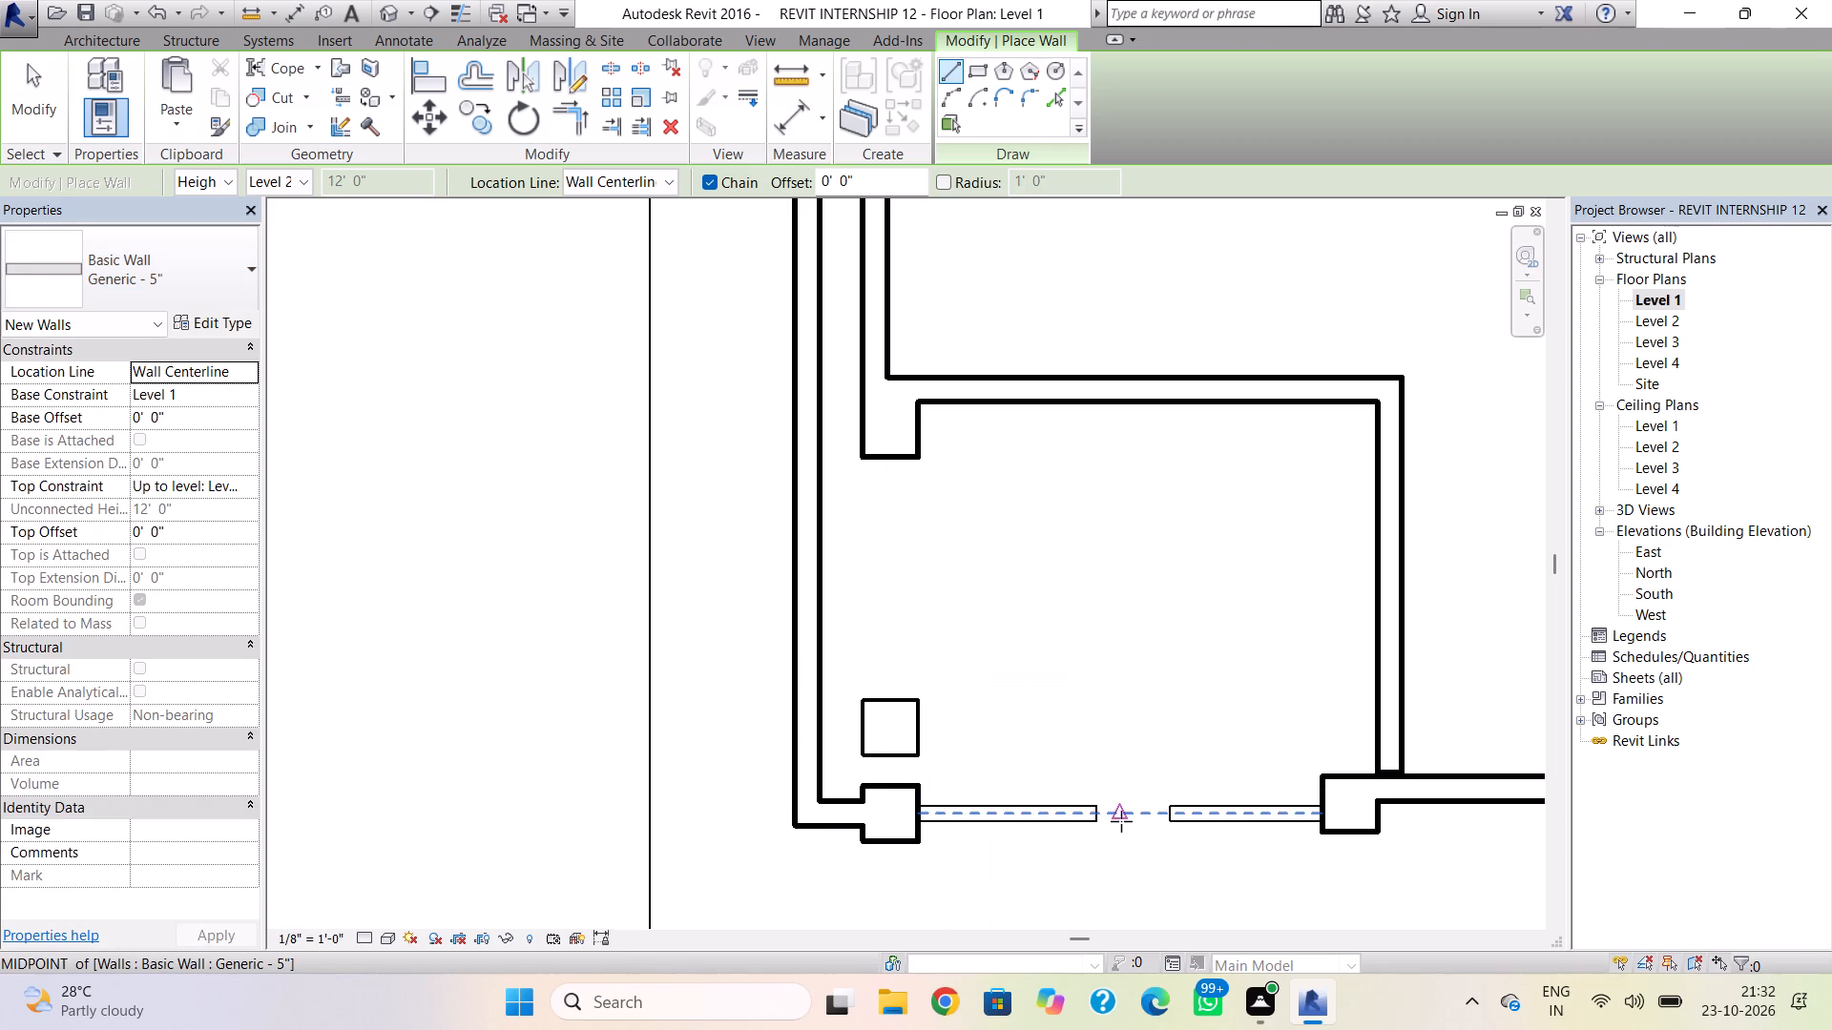
pyautogui.scroll(4, 1119, 823)
pyautogui.click(1088, 809)
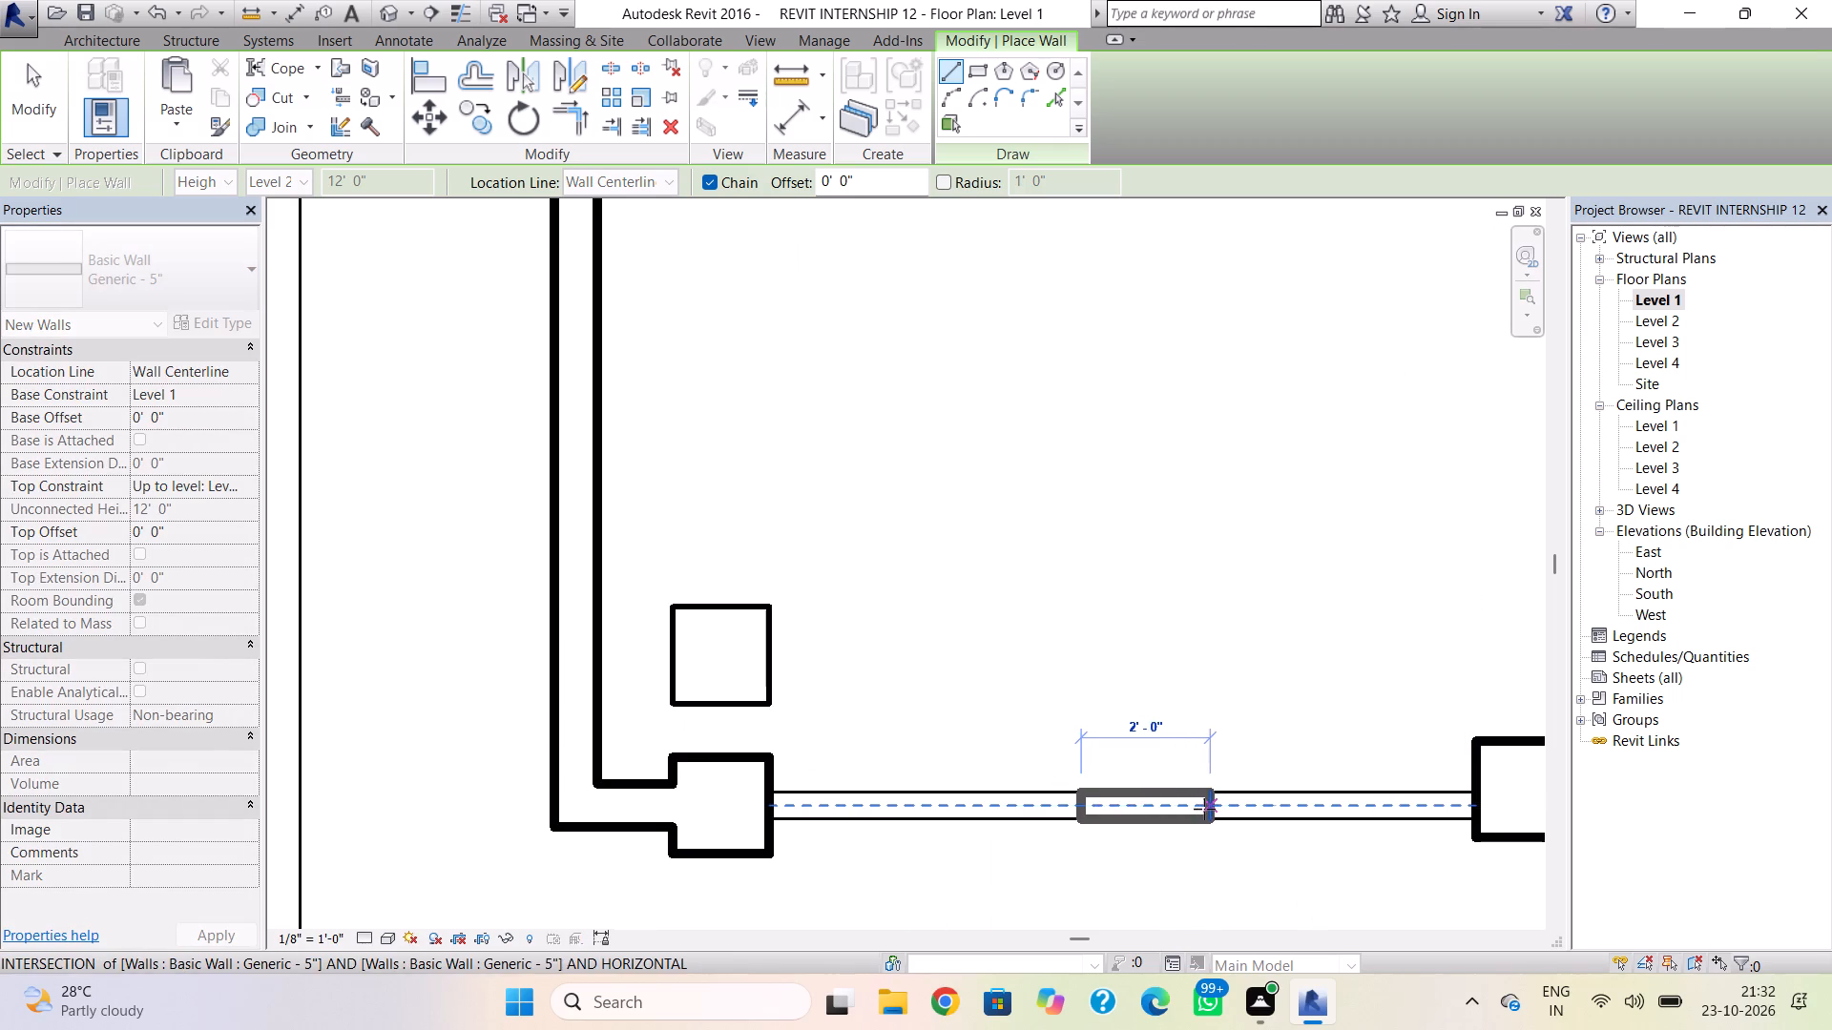
pyautogui.click(1204, 809)
pyautogui.press('Escape')
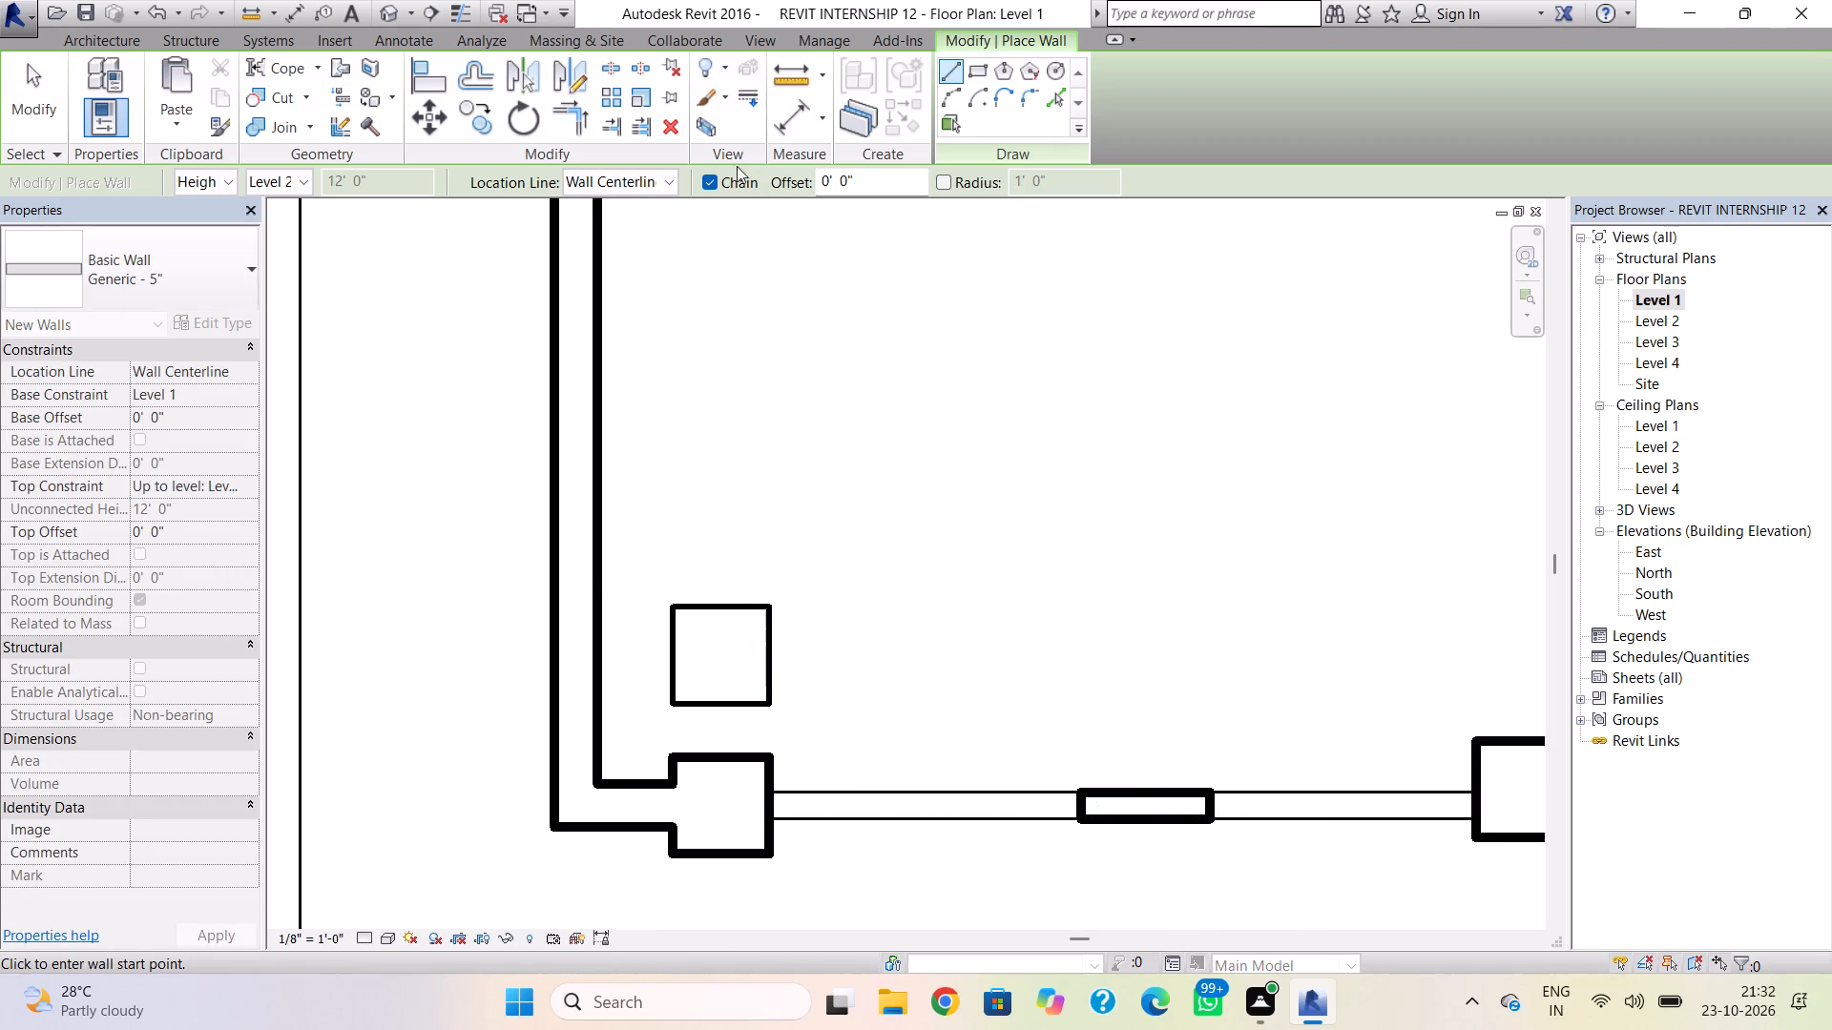
# In the 3D view, lower the top of the new 2' wall to about 6' high, slightly above the slatted parts.
pyautogui.click(389, 11)
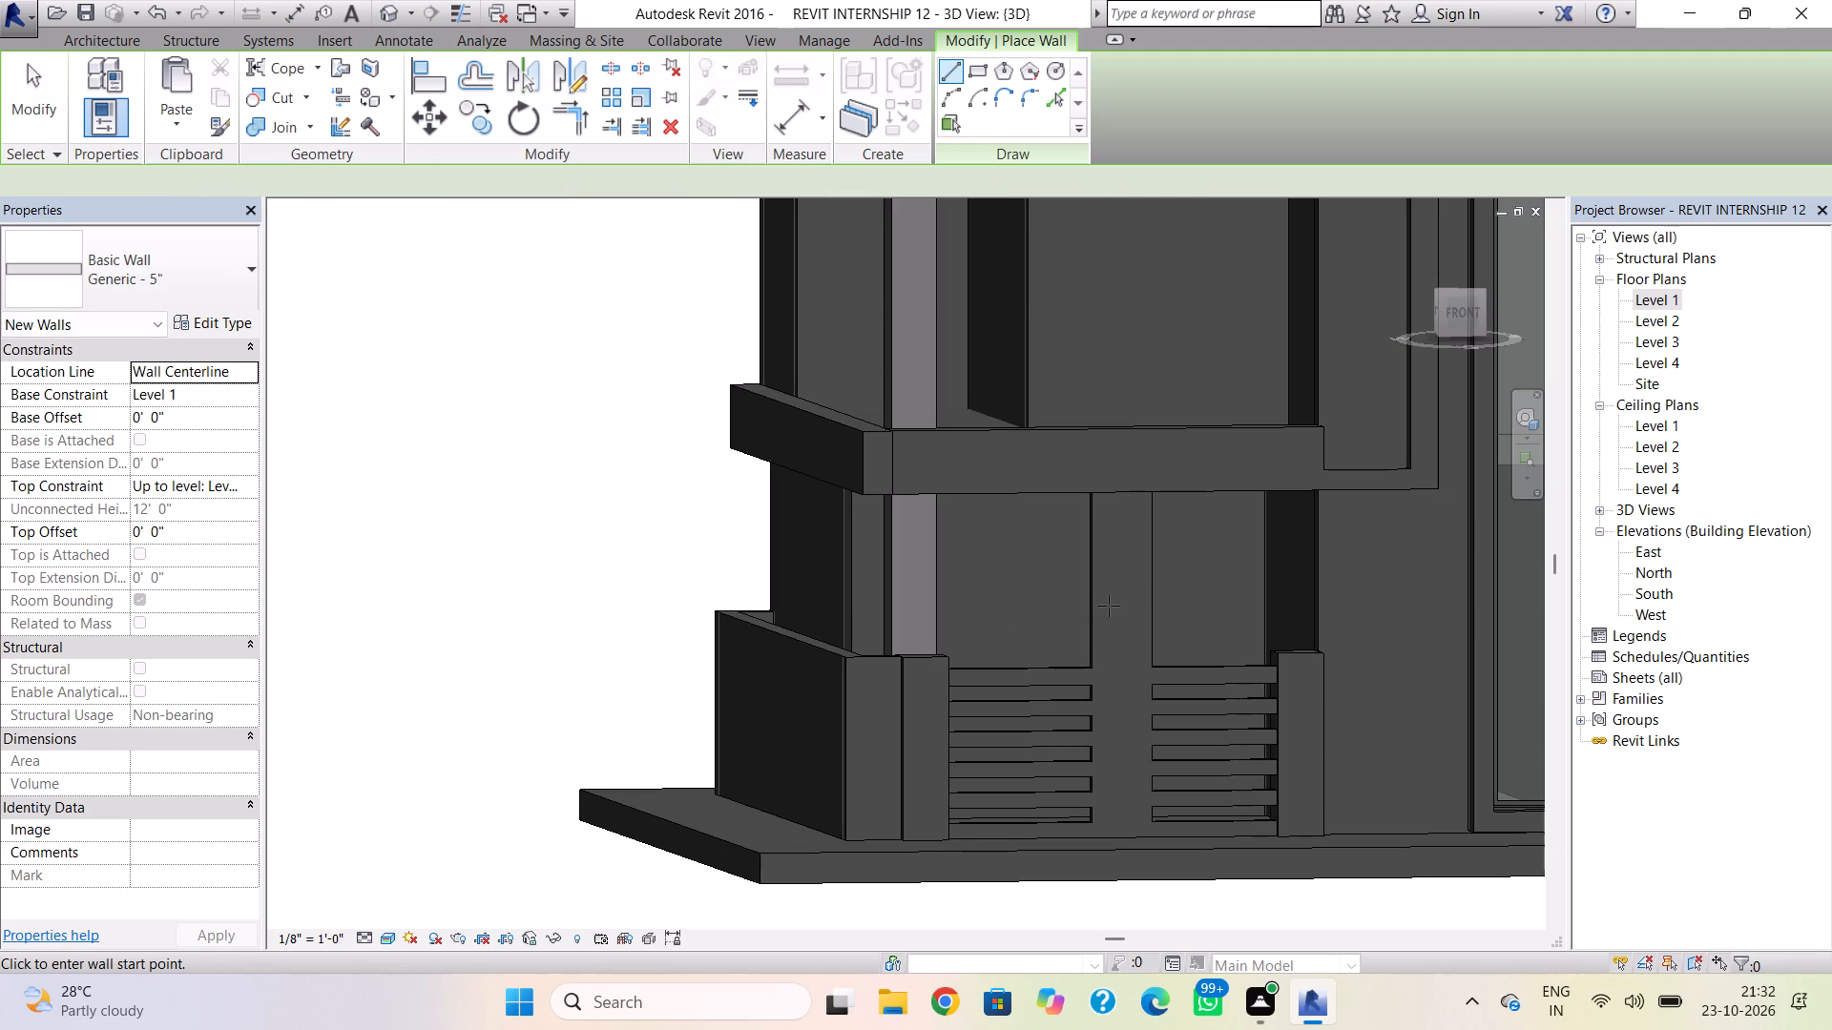
pyautogui.press('Escape')
pyautogui.click(1090, 616)
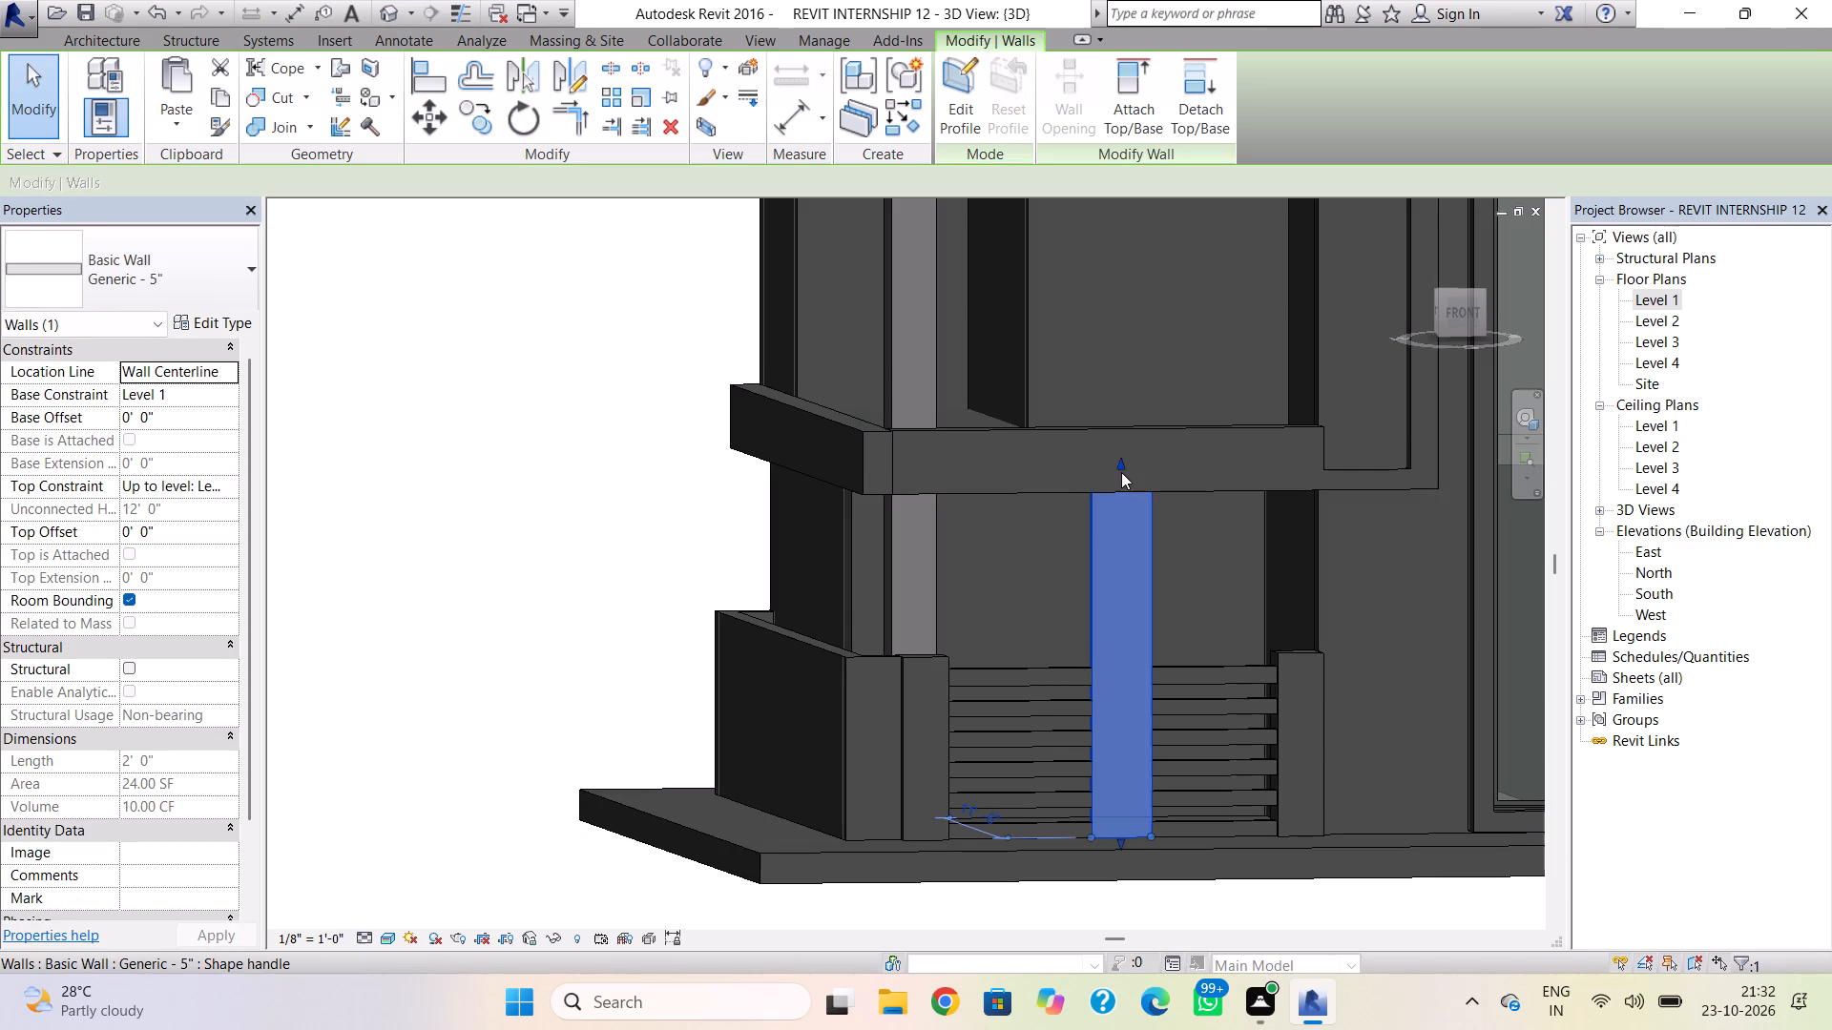
pyautogui.moveTo(1121, 461); pyautogui.dragTo(1130, 653)
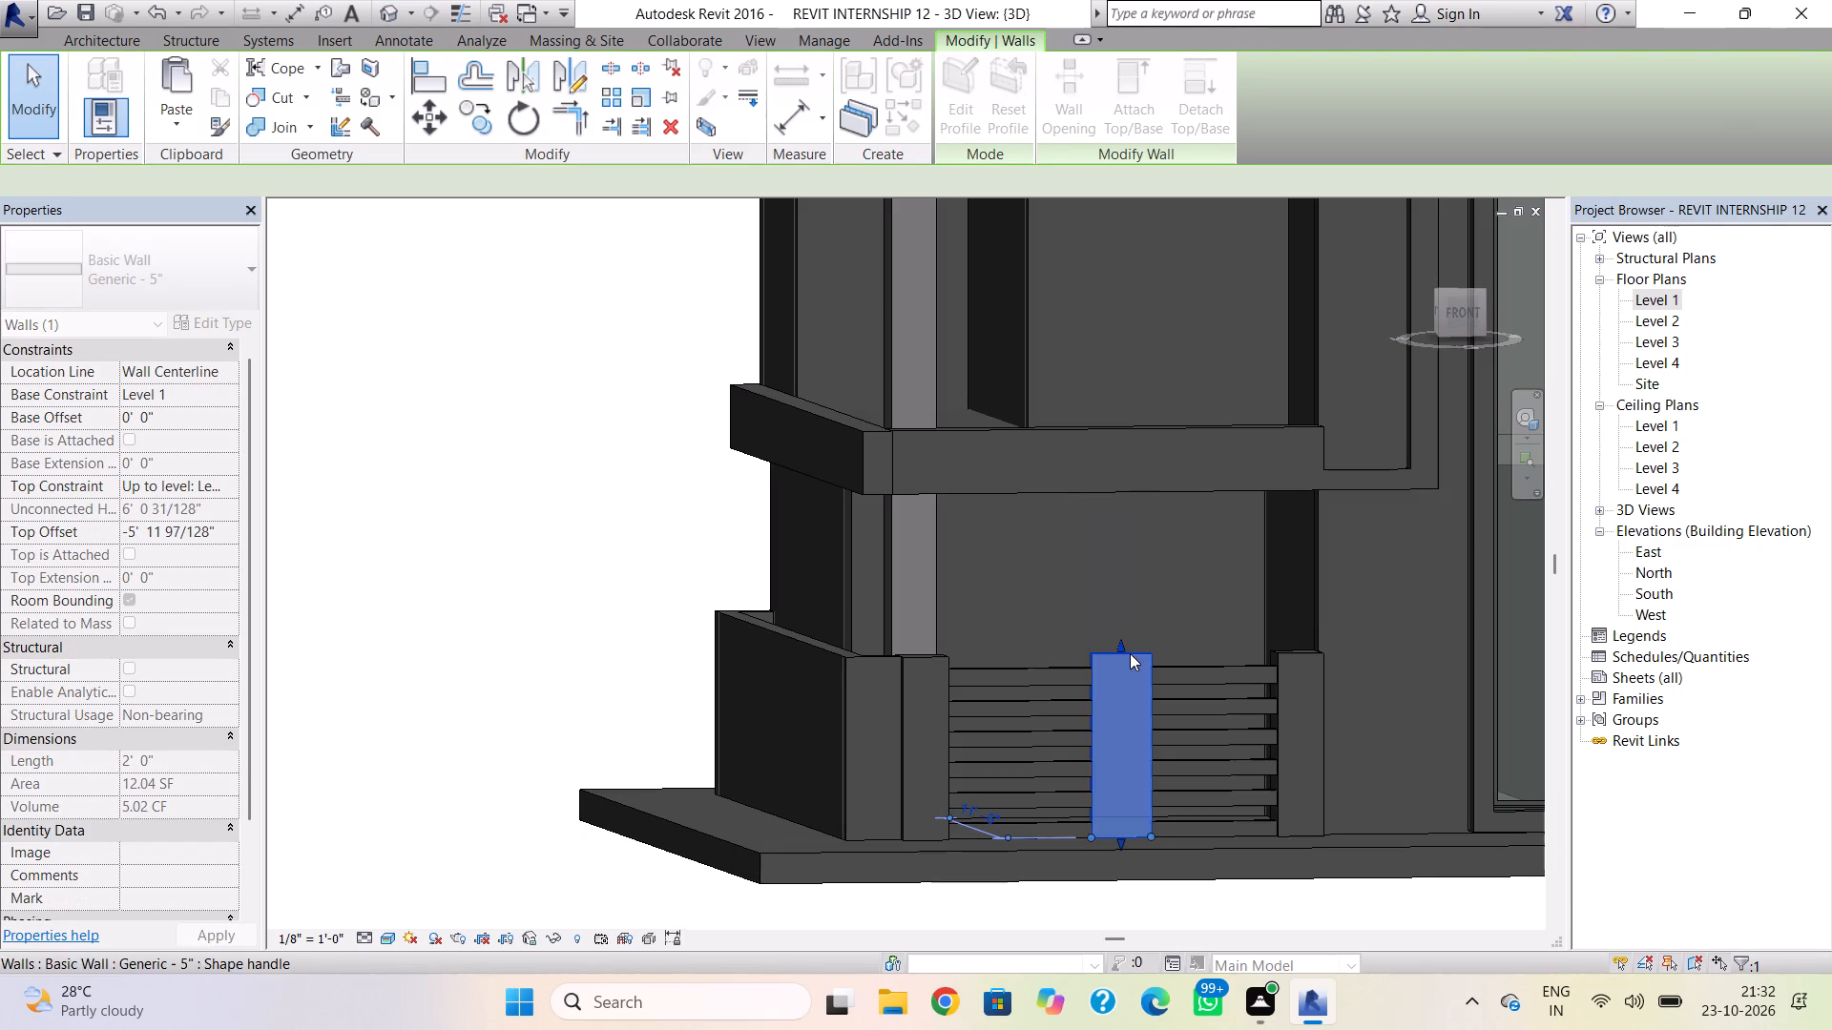
pyautogui.press('Escape')
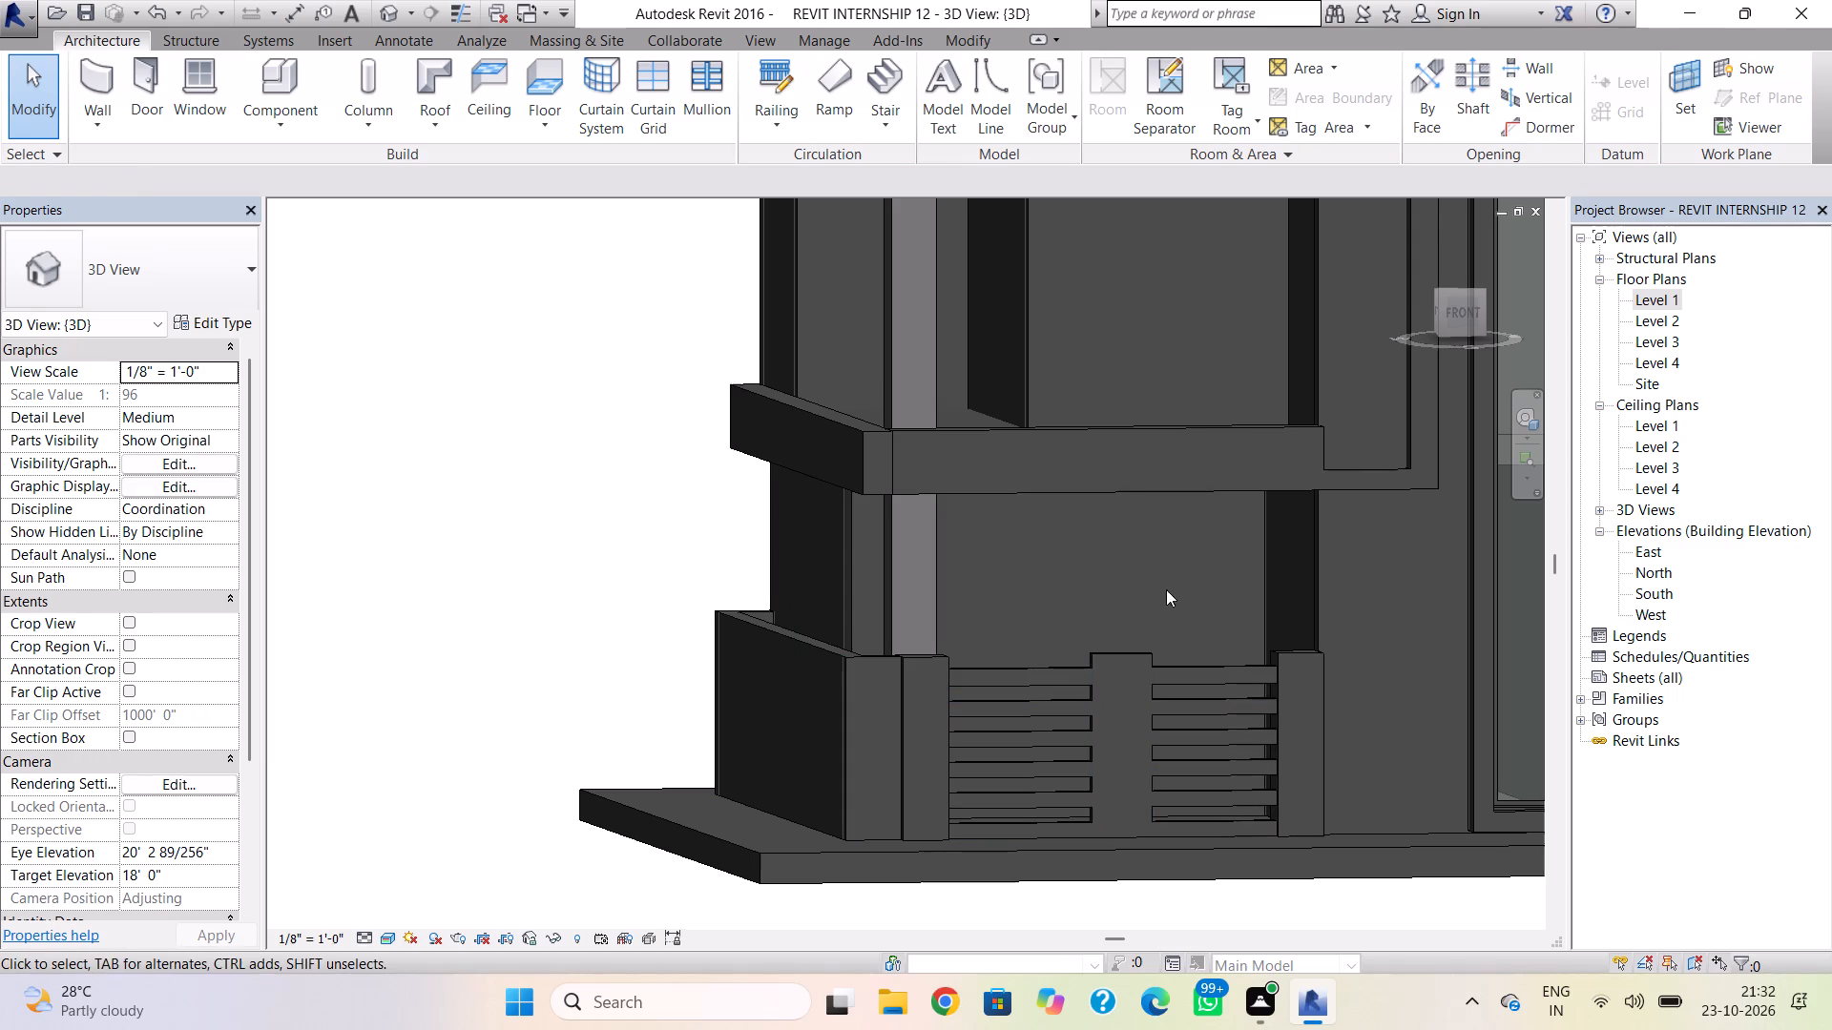
# Edit the 2' wall's profile and sketch a full-height vertical line down its middle.
pyautogui.doubleClick(1120, 652)
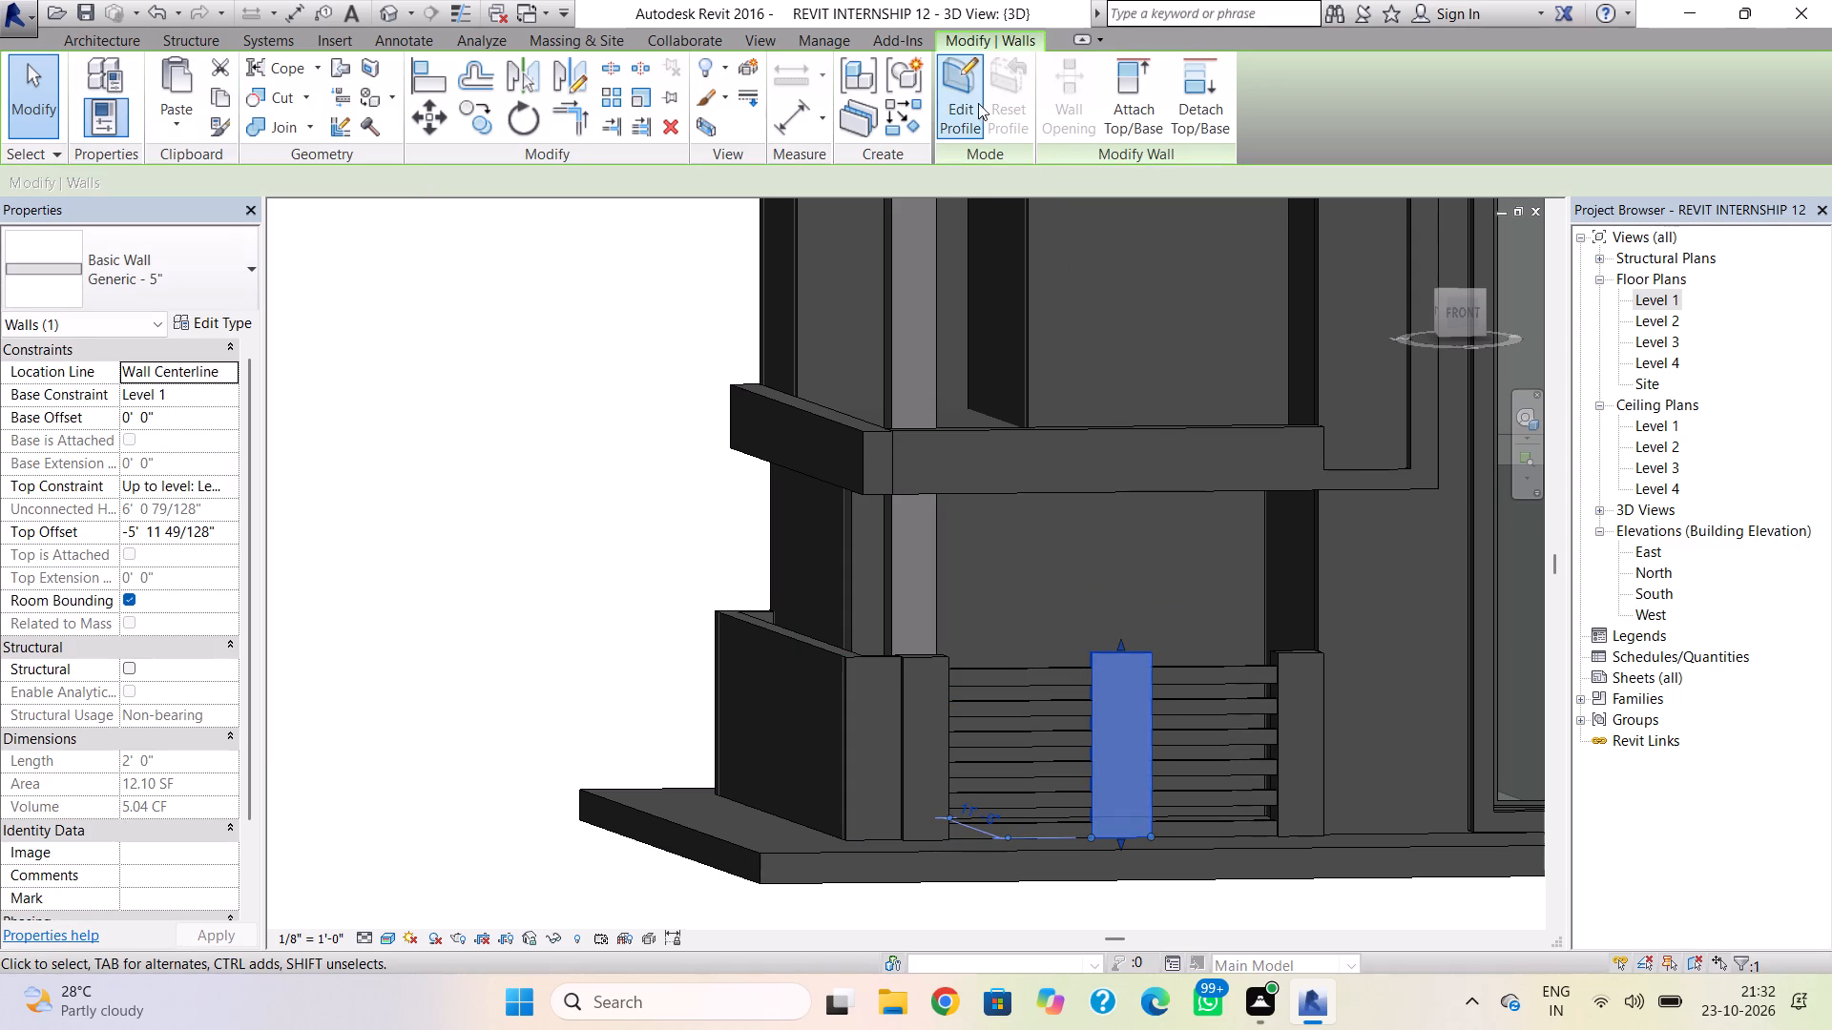
pyautogui.click(971, 100)
pyautogui.click(1002, 53)
pyautogui.click(1002, 61)
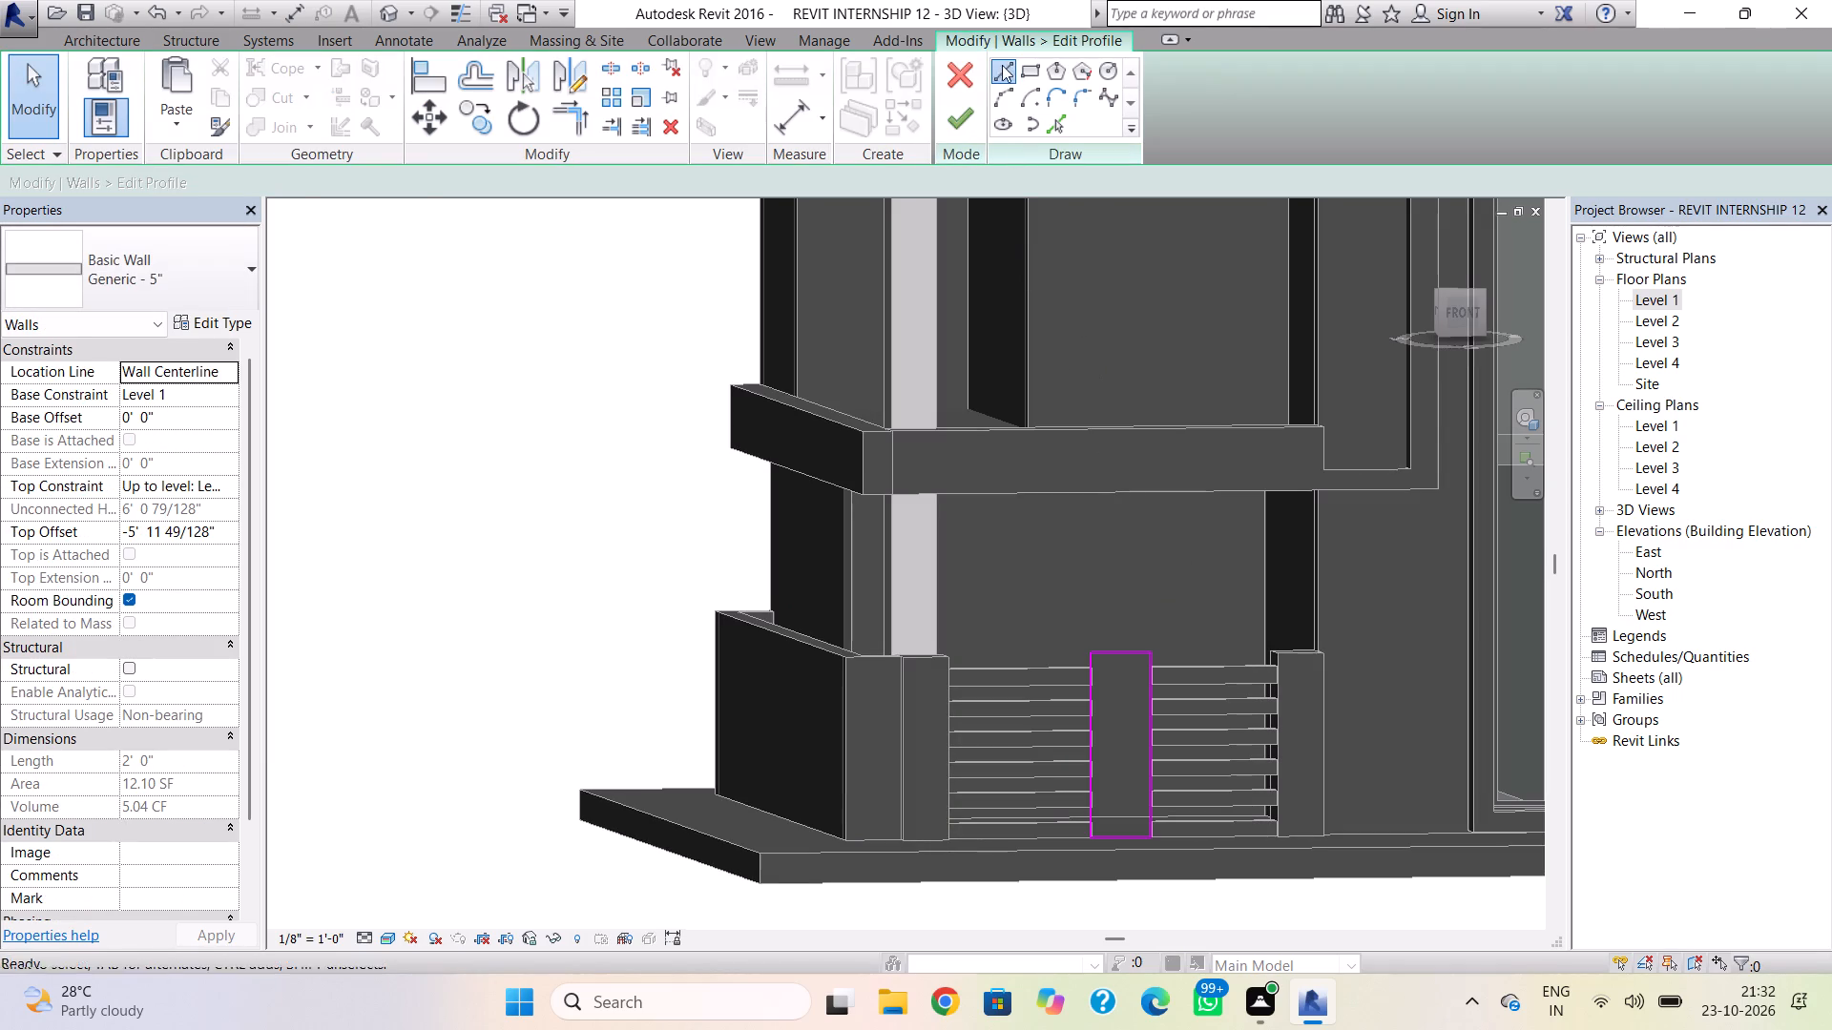
pyautogui.click(1121, 649)
pyautogui.click(1132, 836)
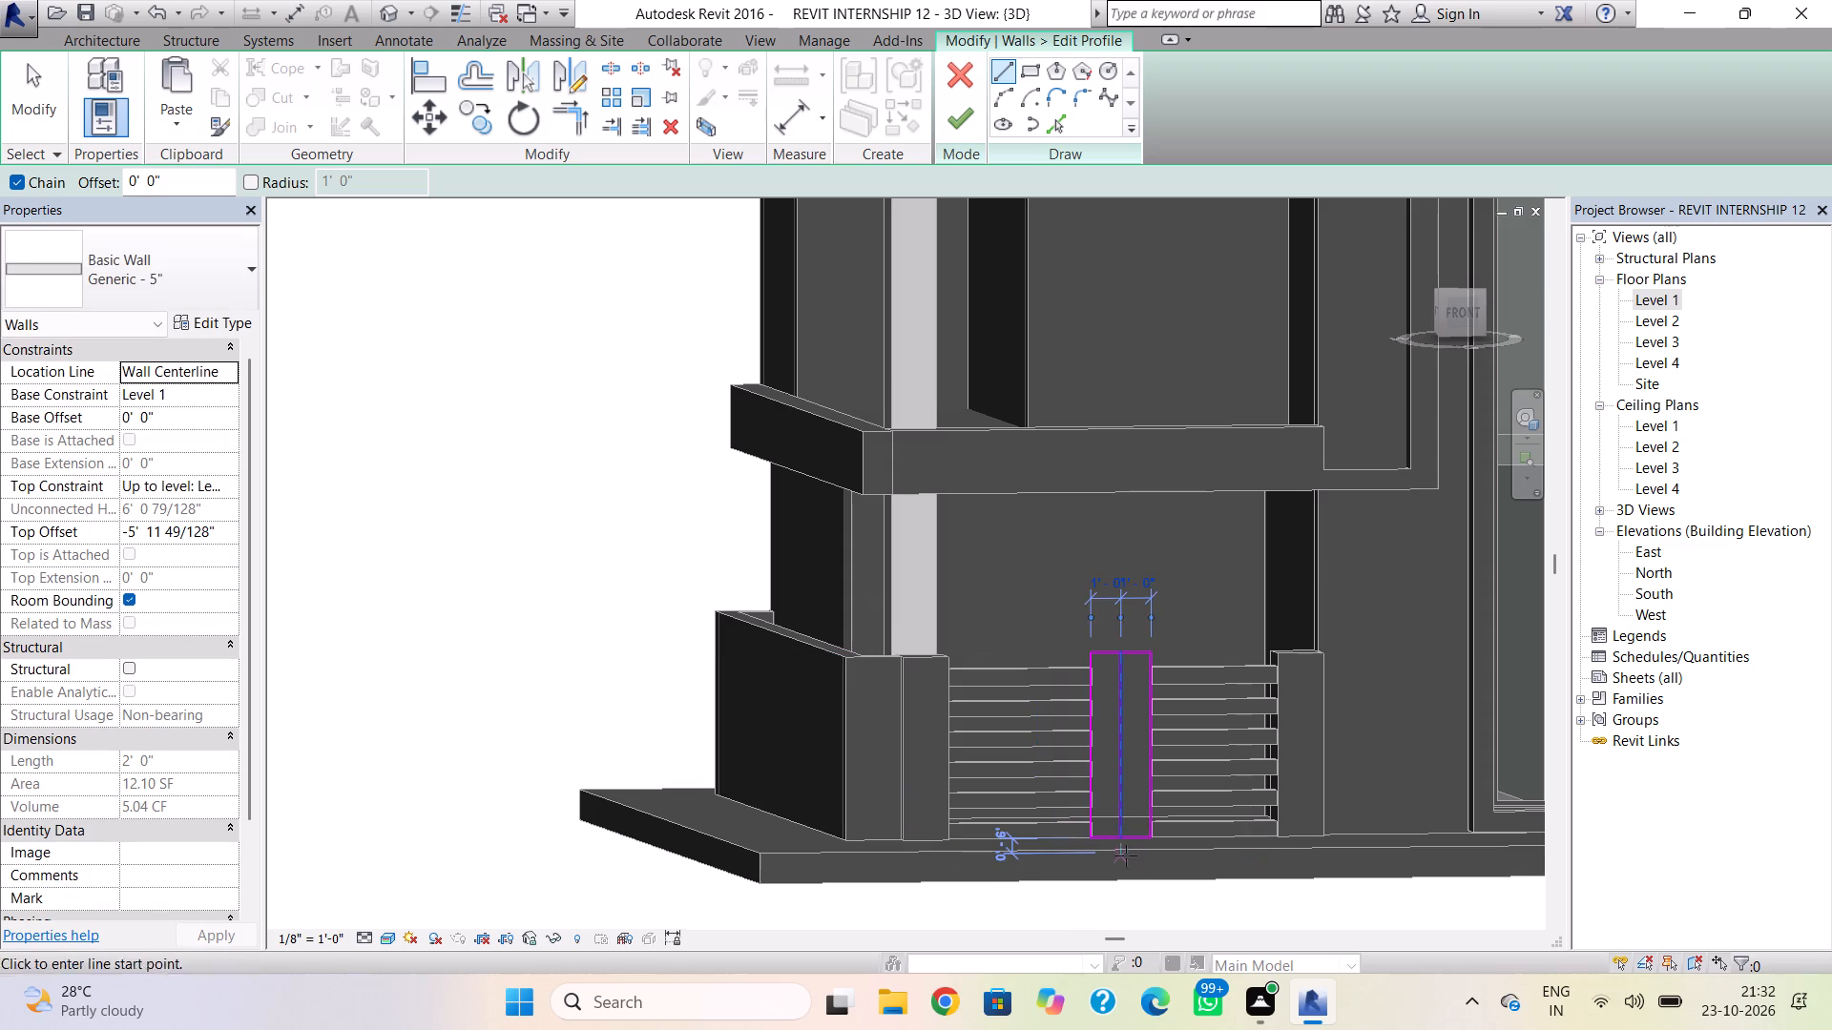
pyautogui.press('Escape')
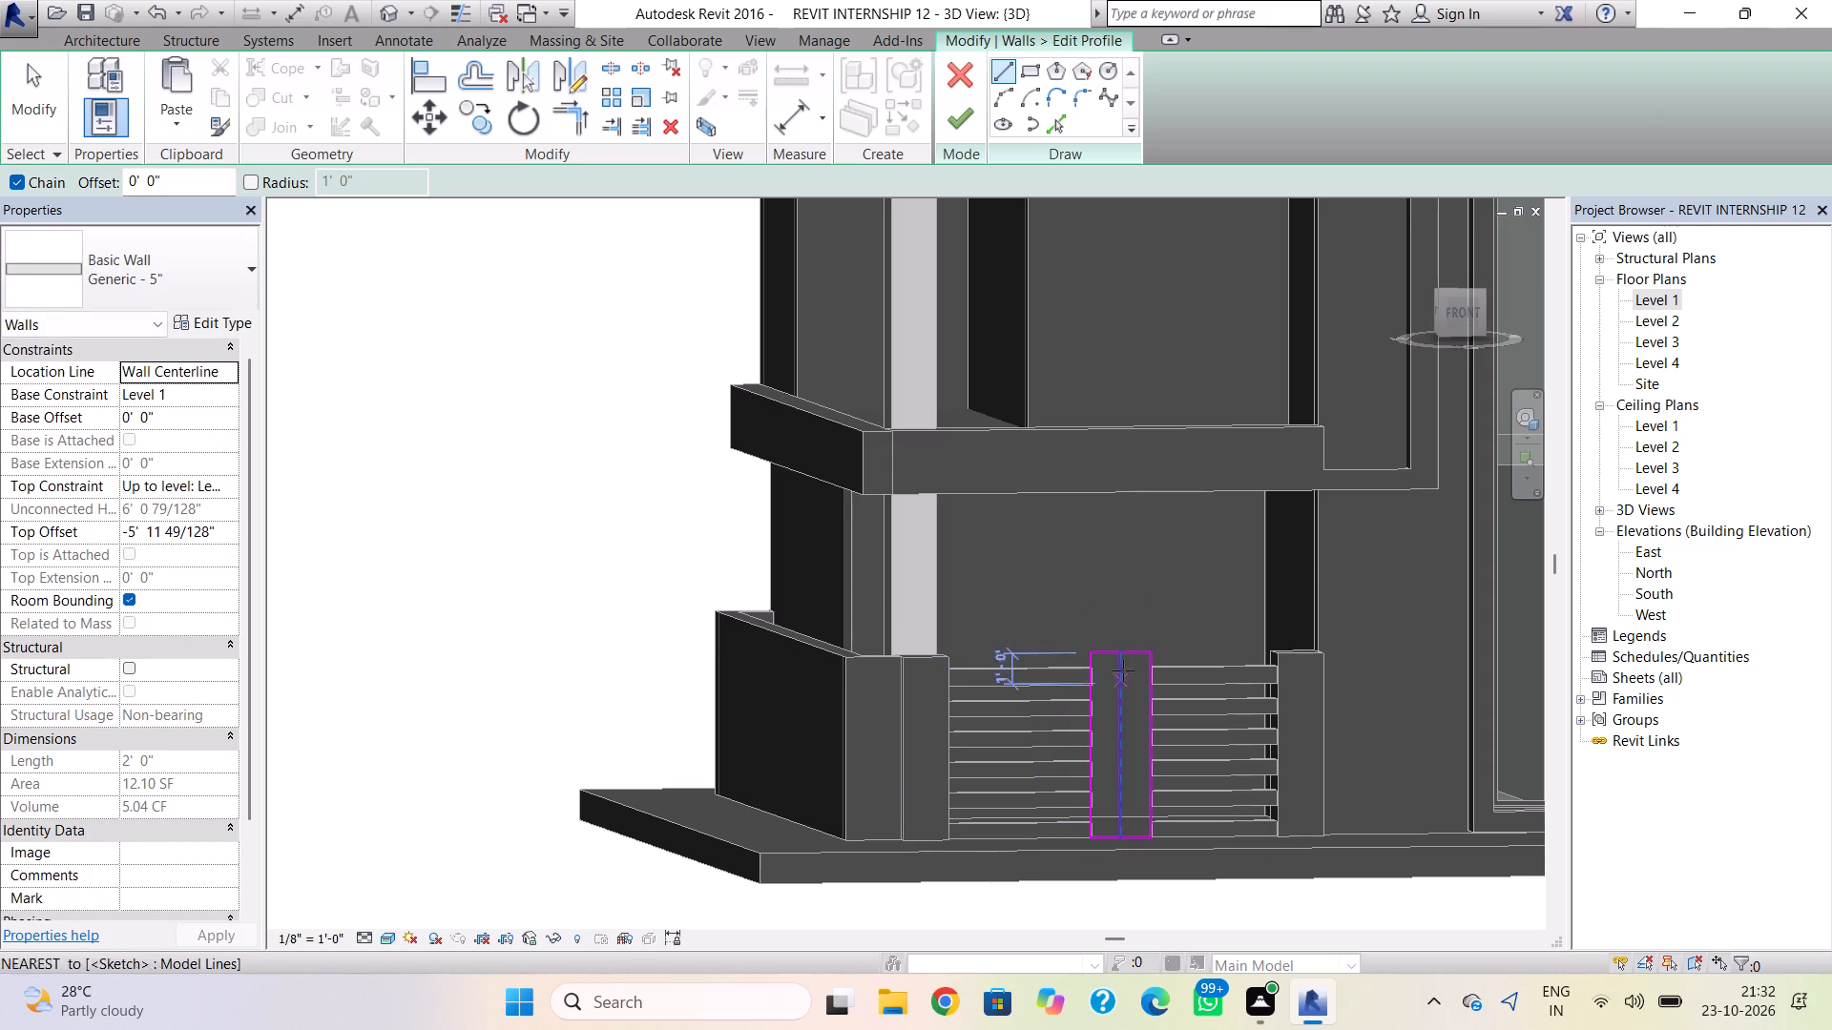
pyautogui.press('Escape')
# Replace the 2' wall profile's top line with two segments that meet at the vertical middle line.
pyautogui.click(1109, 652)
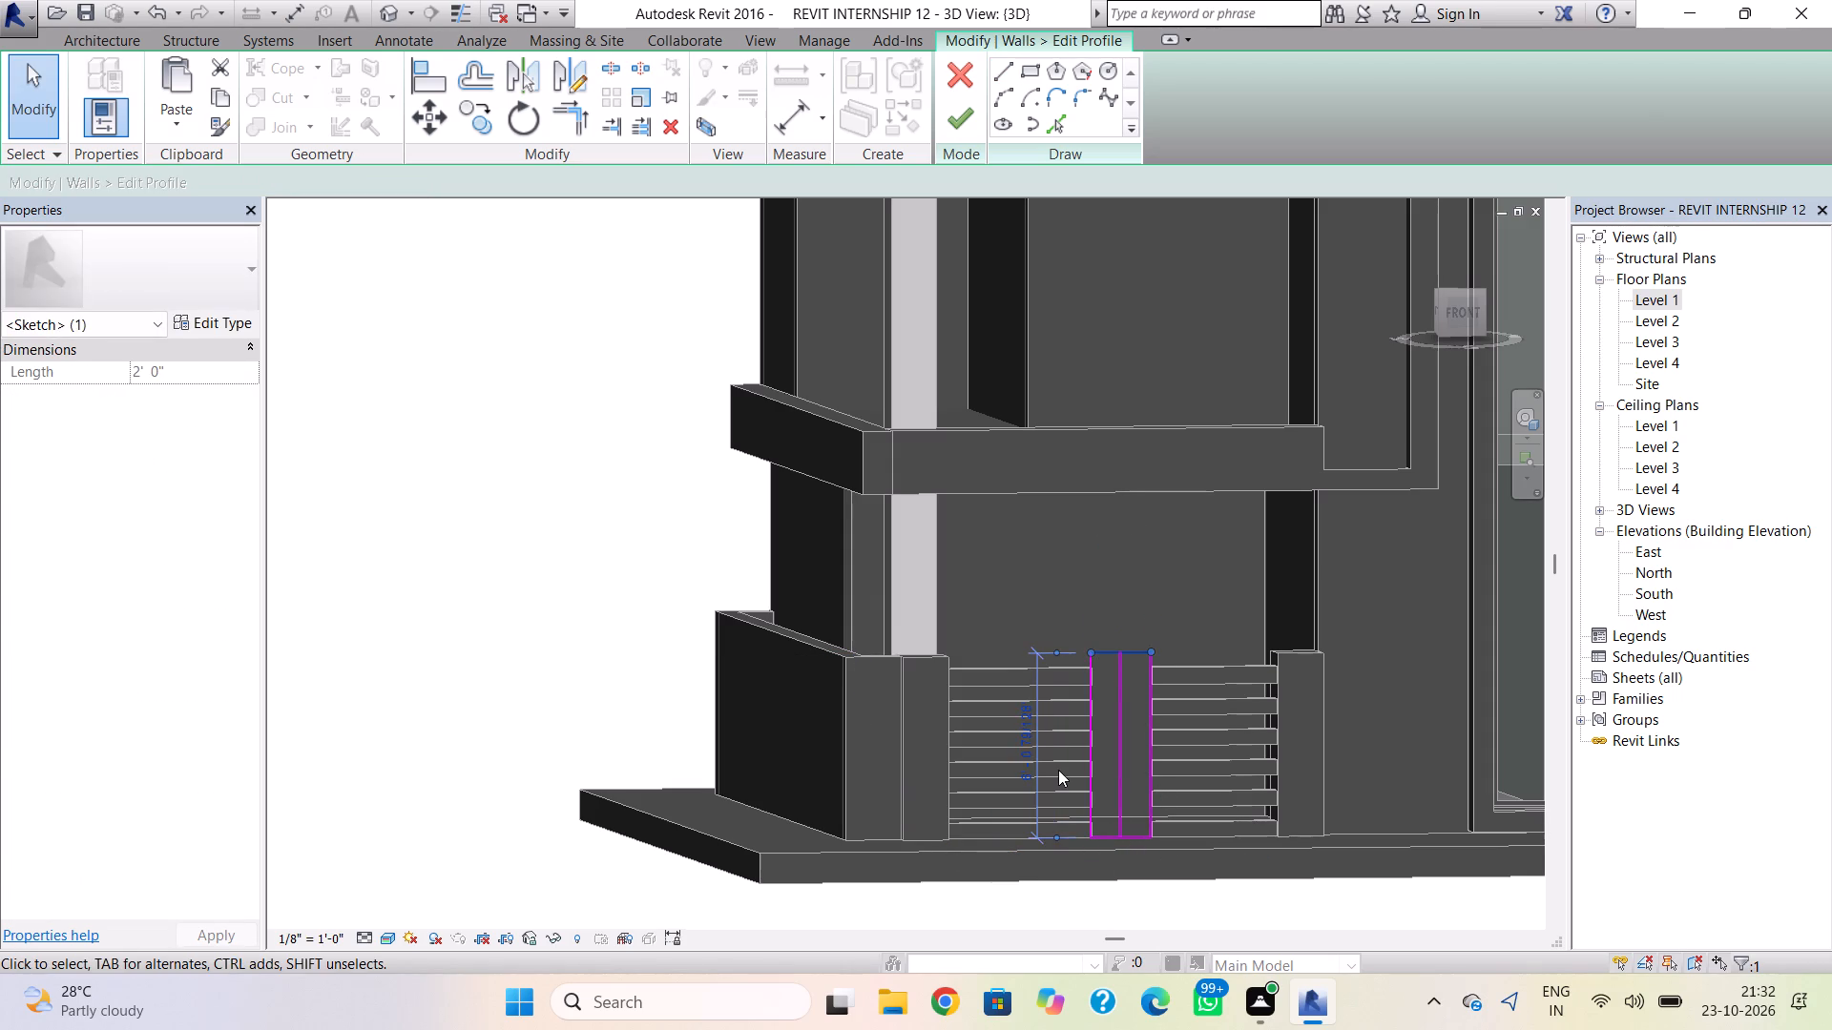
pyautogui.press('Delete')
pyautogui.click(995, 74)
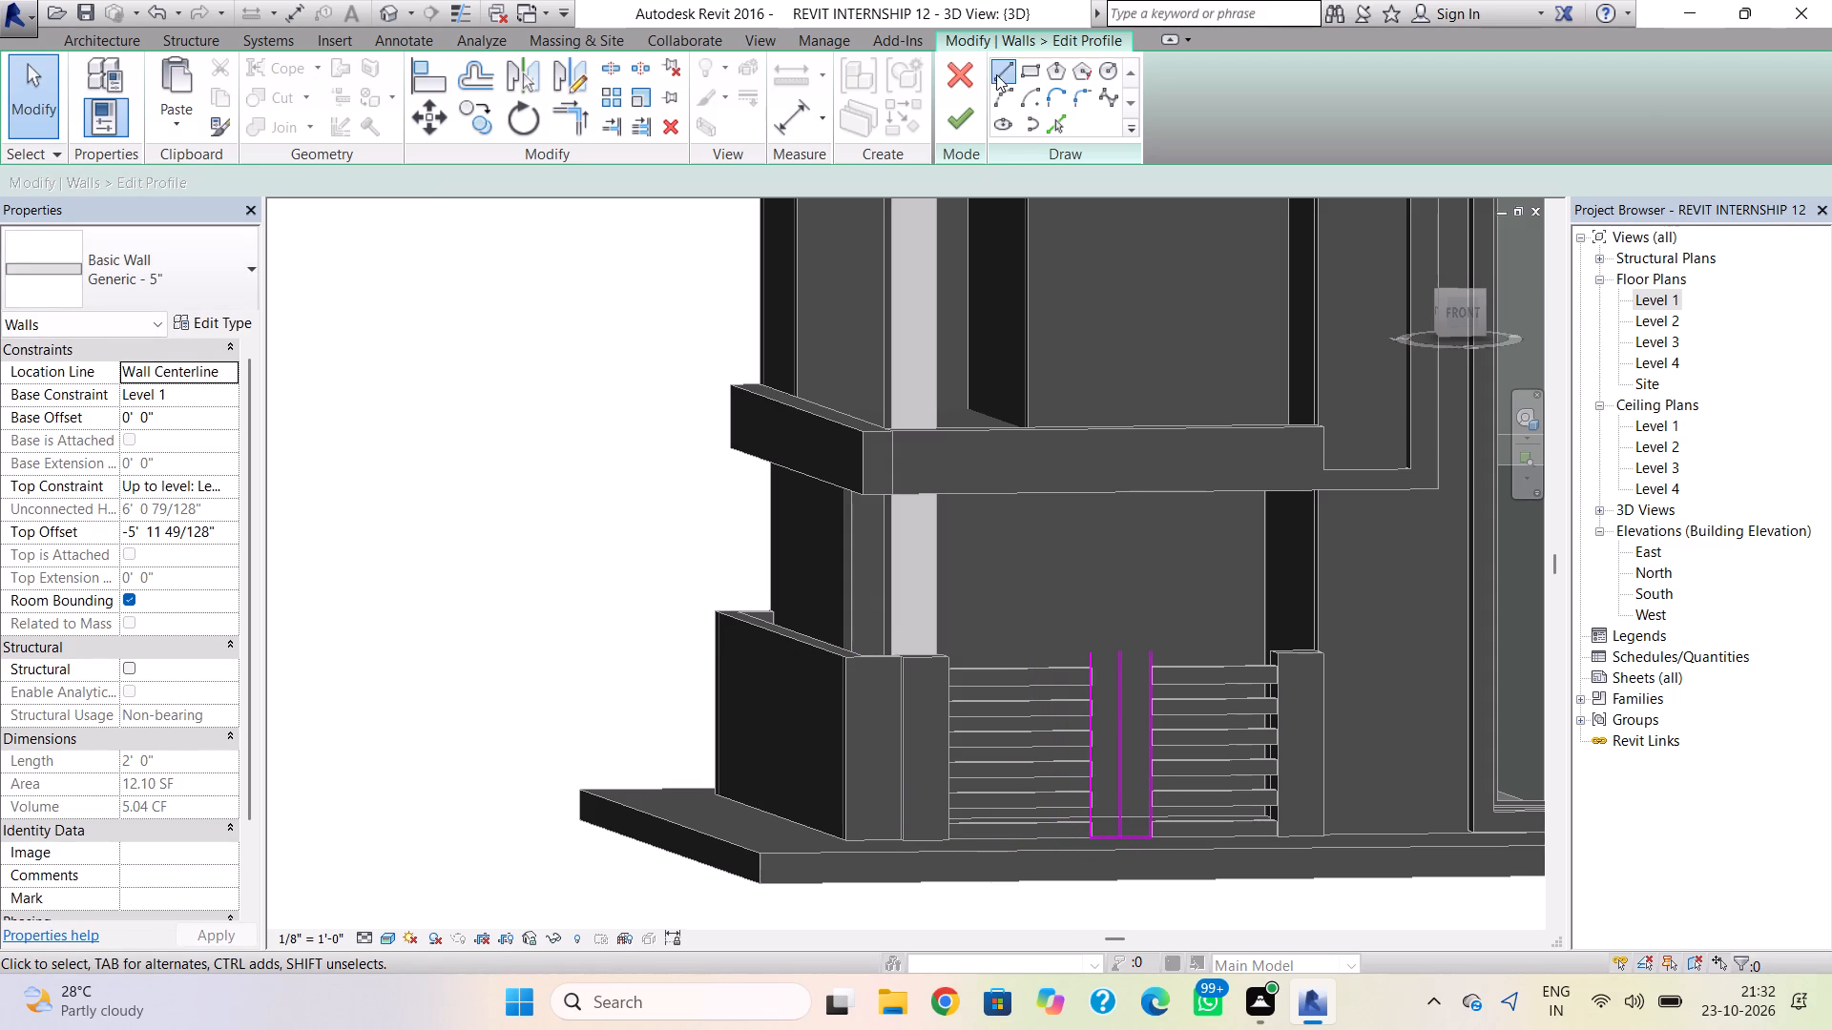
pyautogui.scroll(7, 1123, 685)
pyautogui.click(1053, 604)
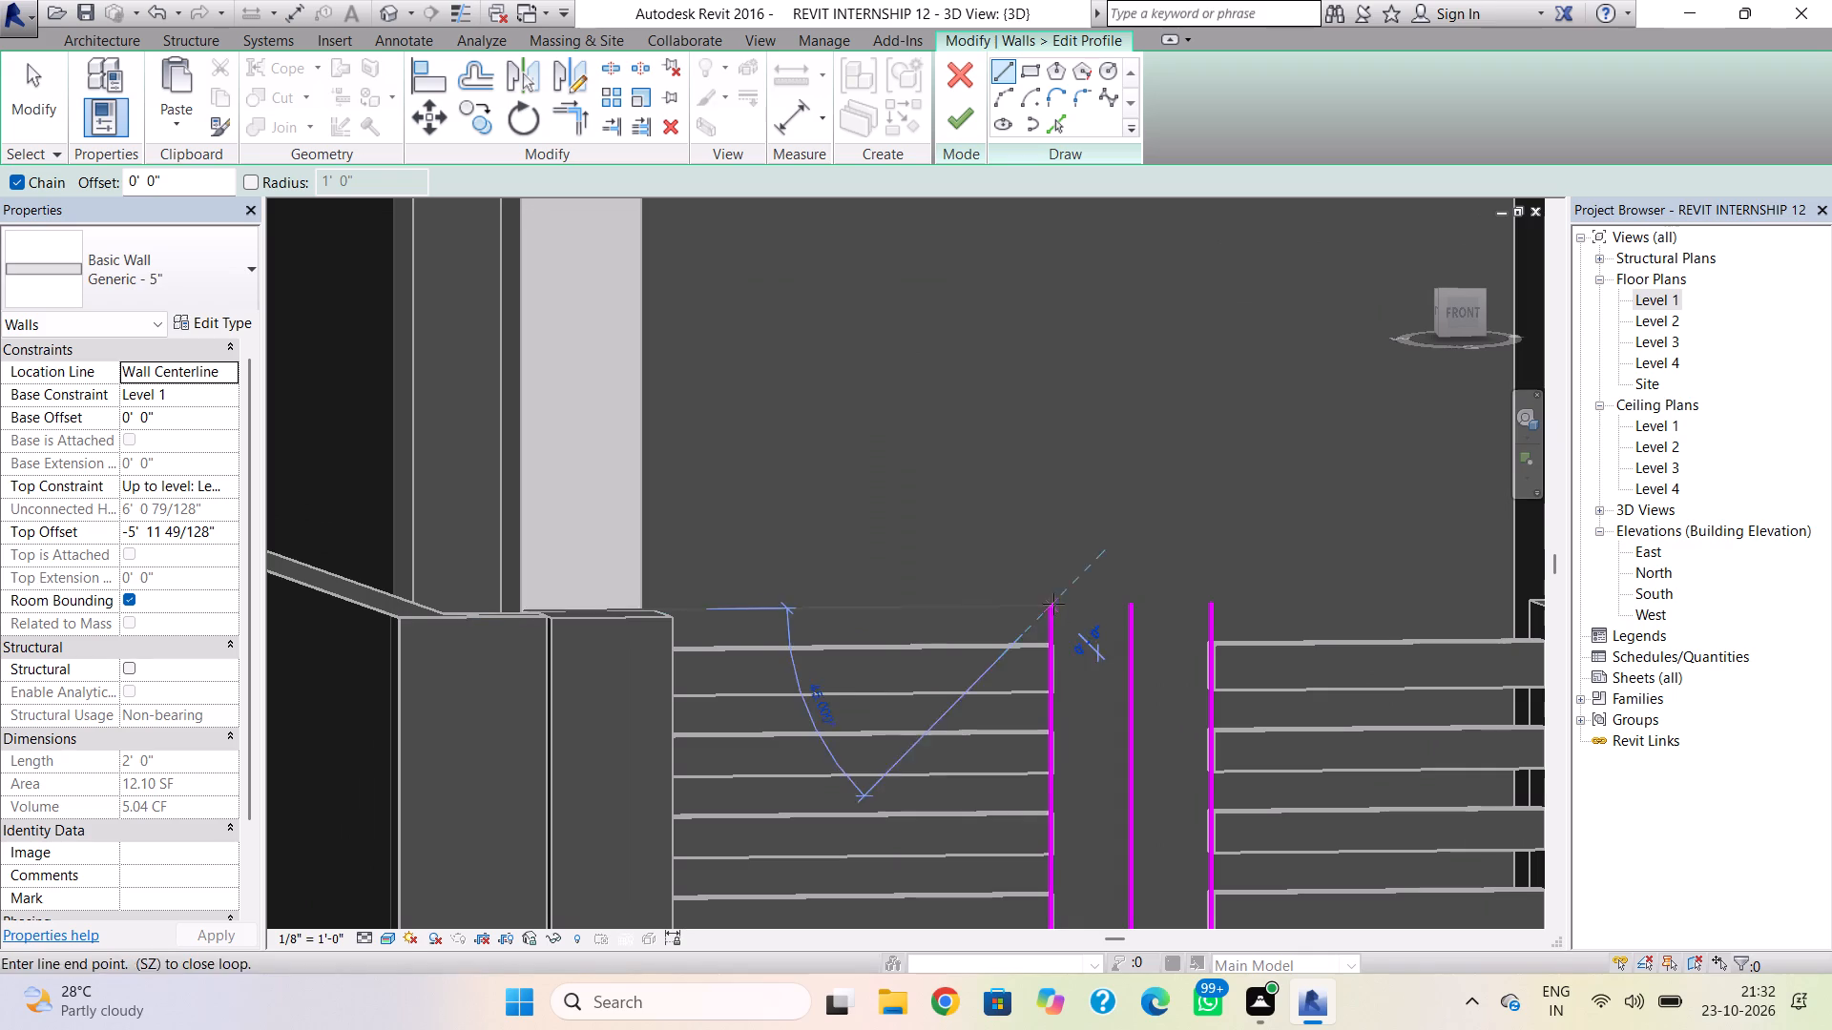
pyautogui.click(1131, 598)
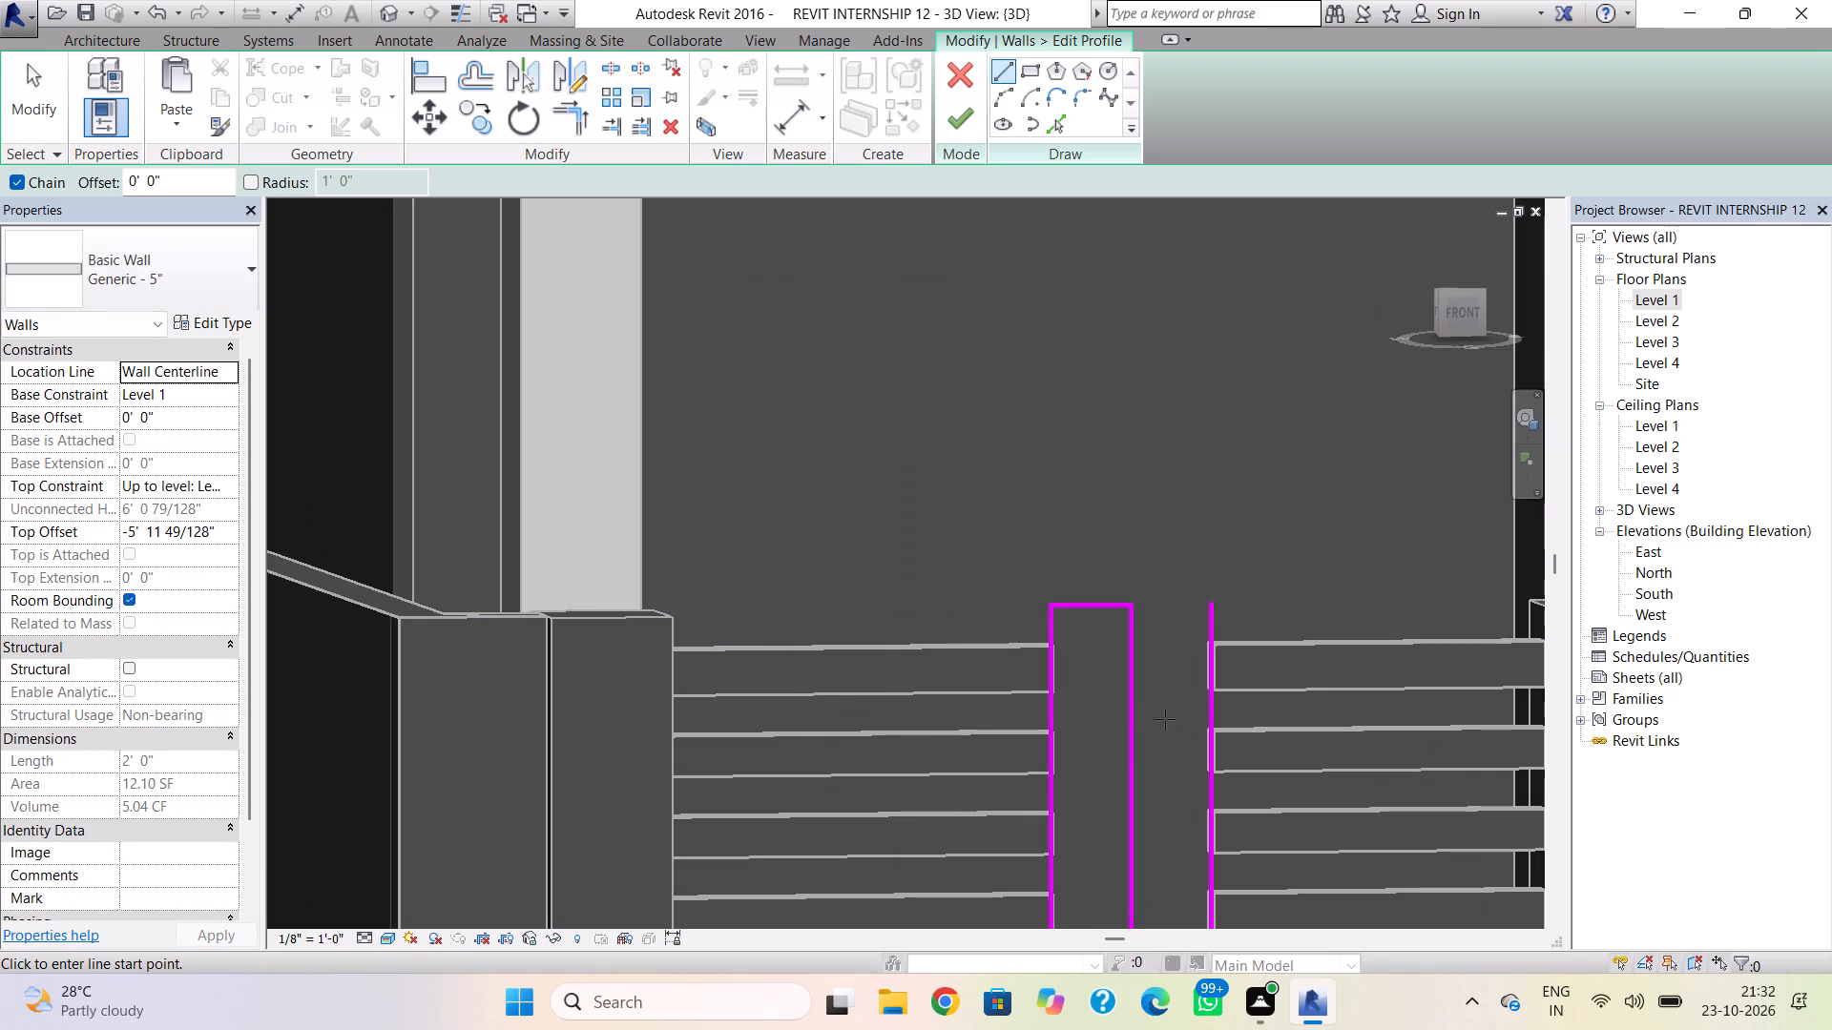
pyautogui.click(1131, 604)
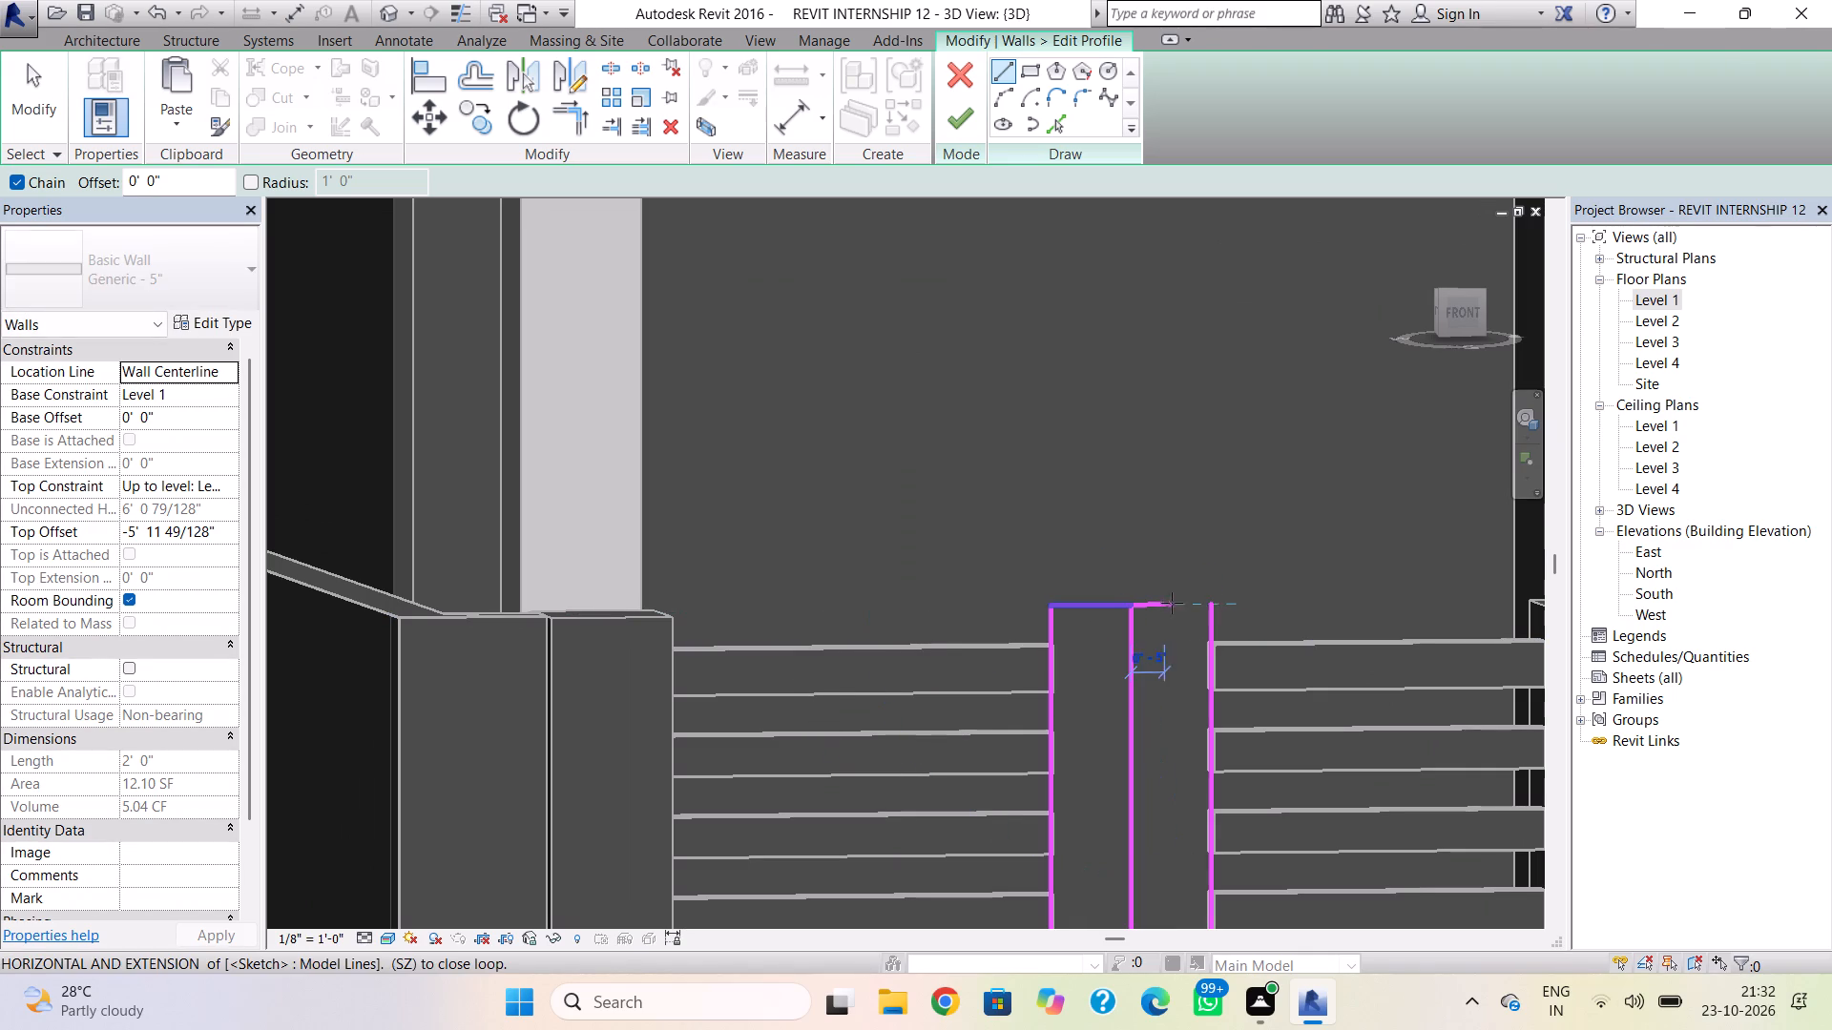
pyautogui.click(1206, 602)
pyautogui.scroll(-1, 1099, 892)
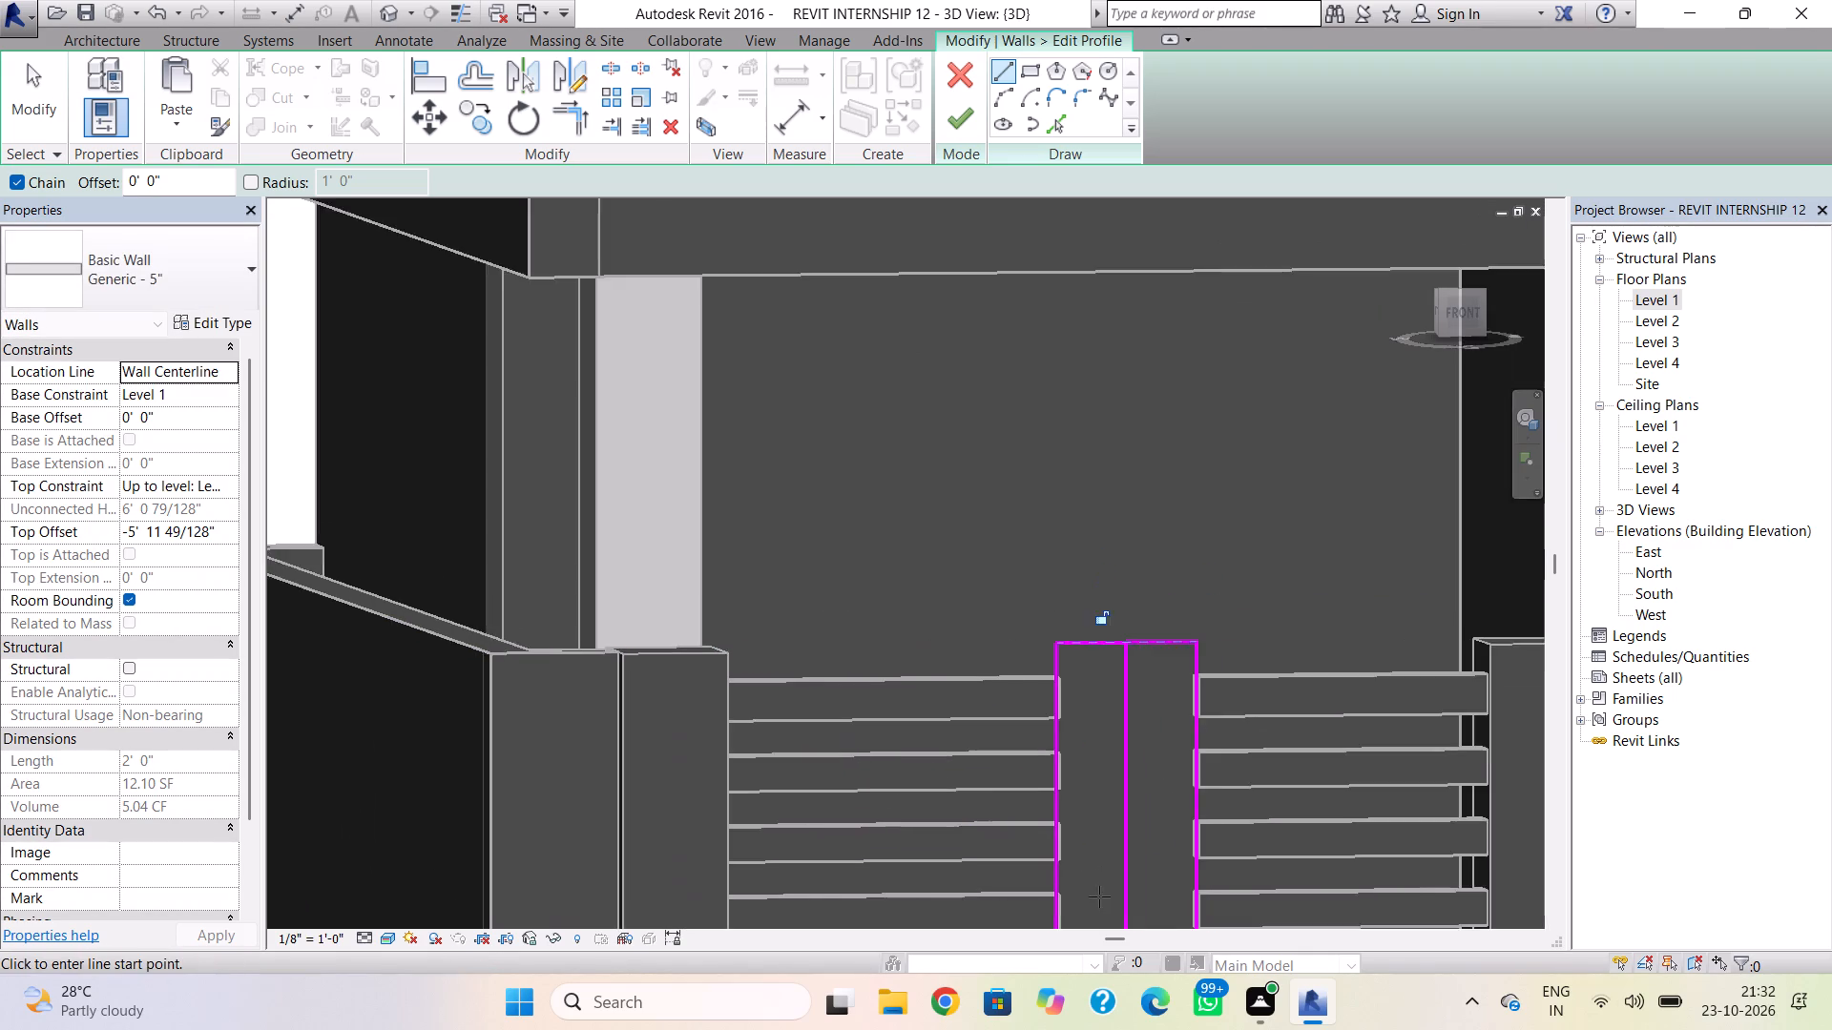
# Replace the profile's bottom line with two segments that meet at the middle line, and try to finish the profile edit.
pyautogui.scroll(-1, 1099, 896)
pyautogui.moveTo(1099, 894); pyautogui.dragTo(1075, 606, button='middle')
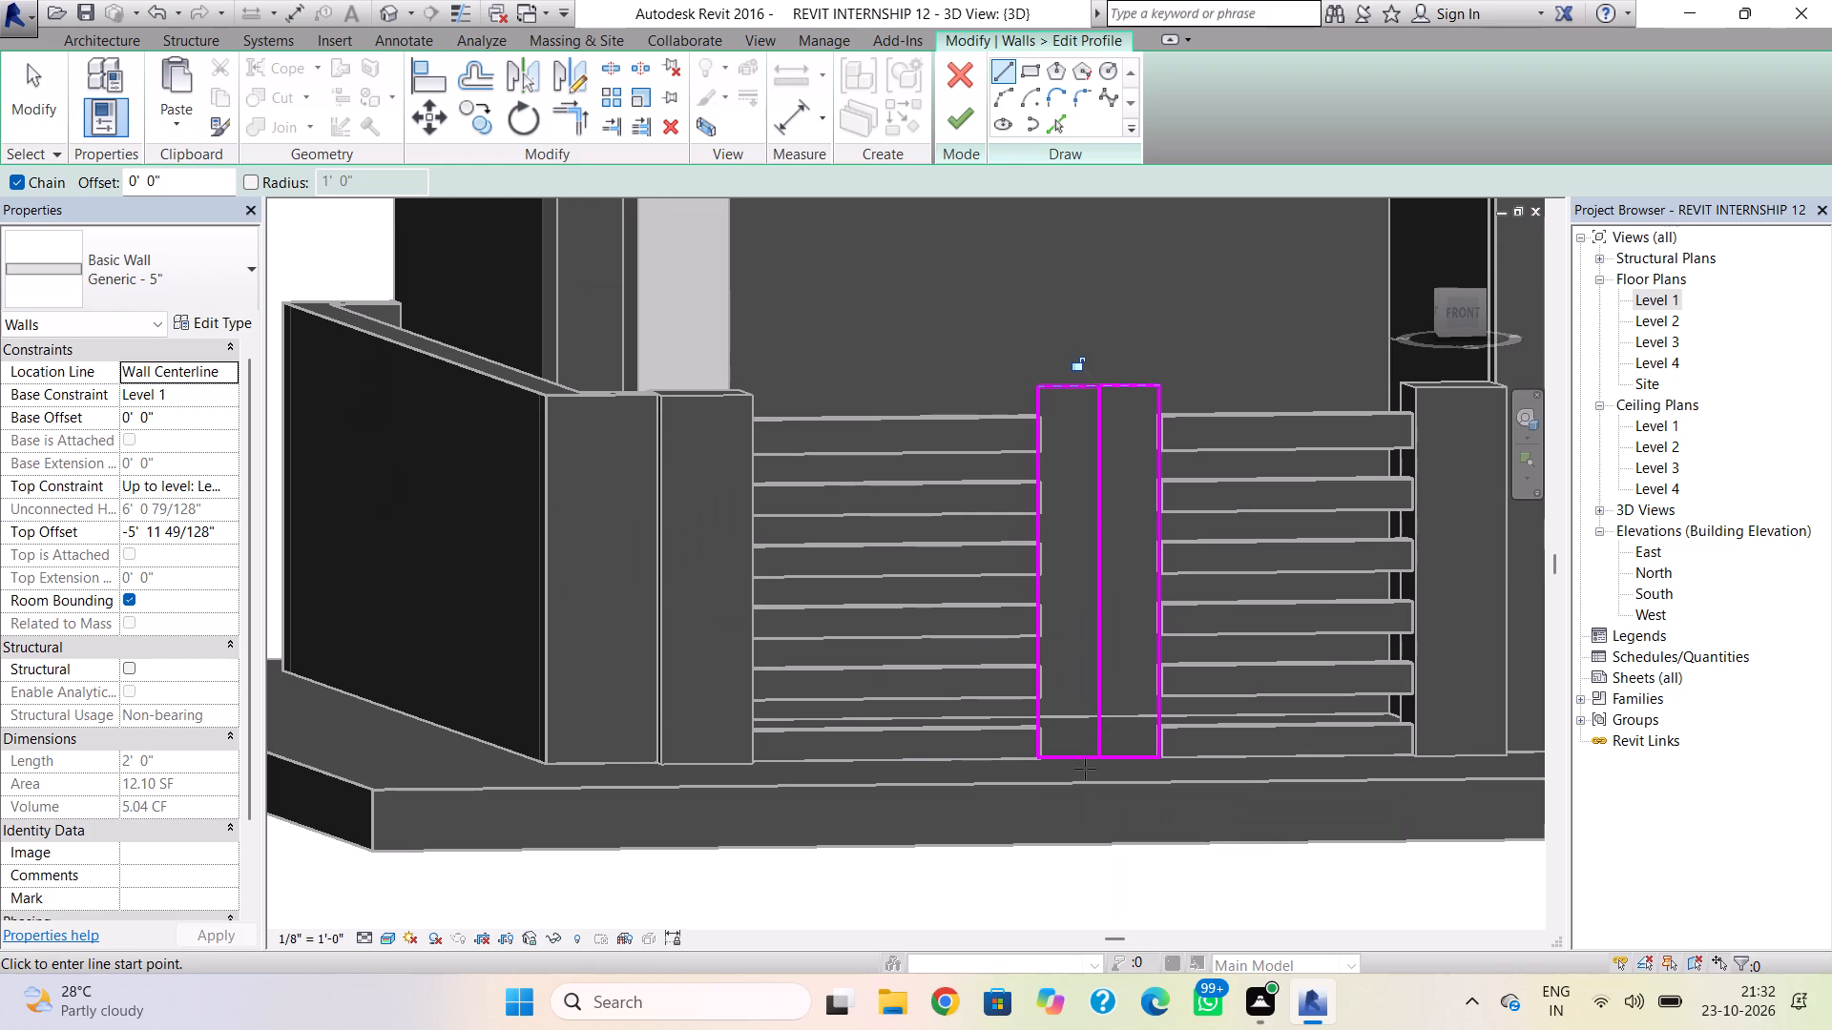
pyautogui.press('Escape')
pyautogui.click(1085, 757)
pyautogui.press('Escape')
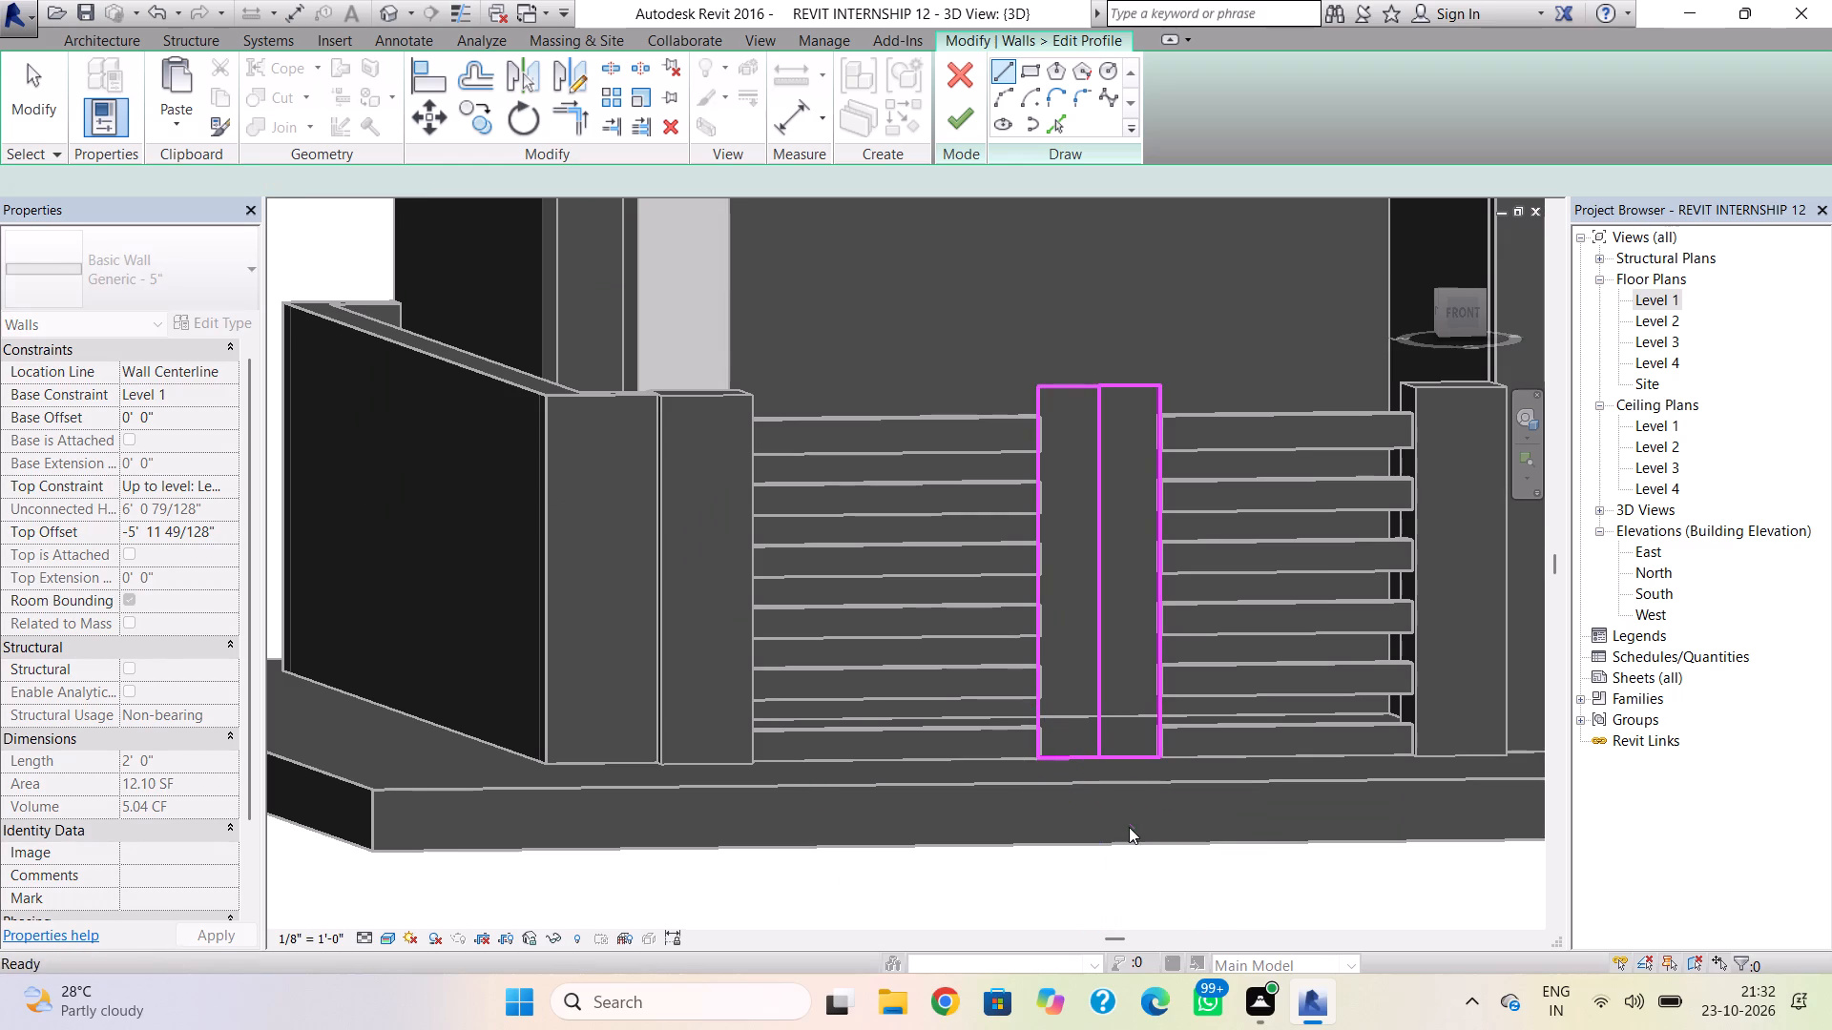
pyautogui.press('Escape')
pyautogui.click(1088, 756)
pyautogui.press('Delete')
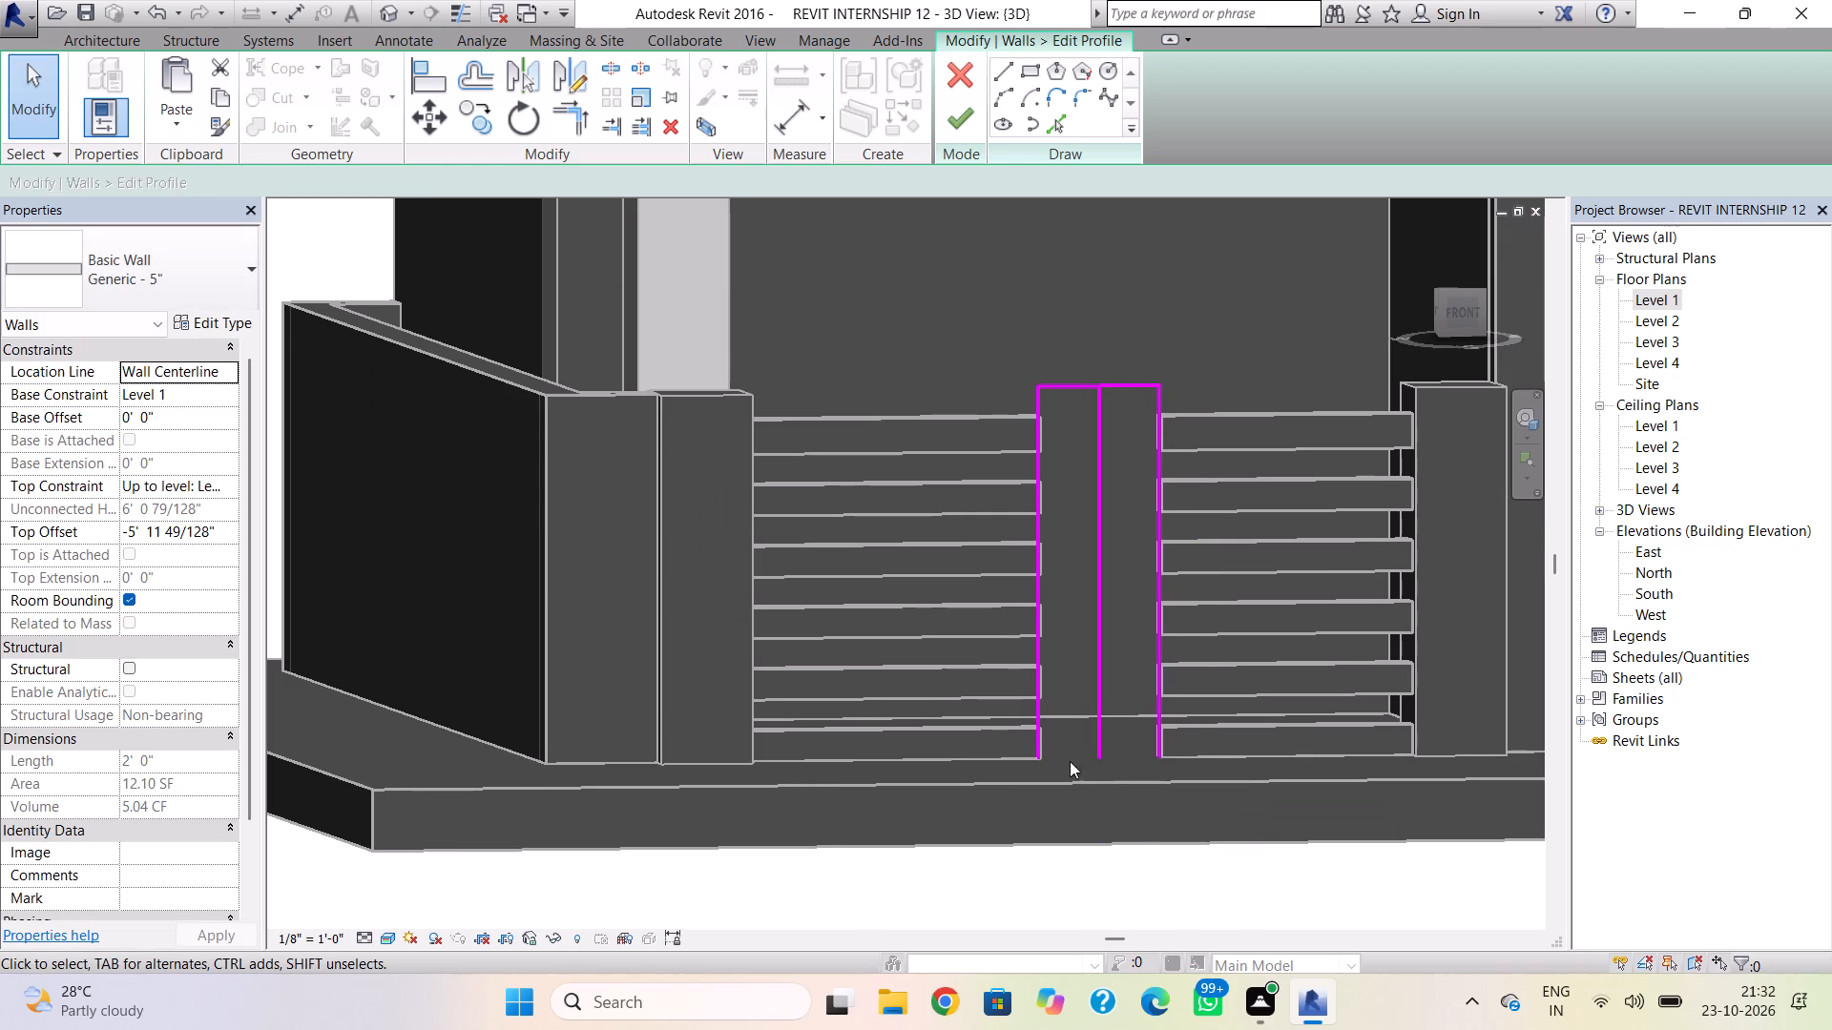
pyautogui.click(1003, 74)
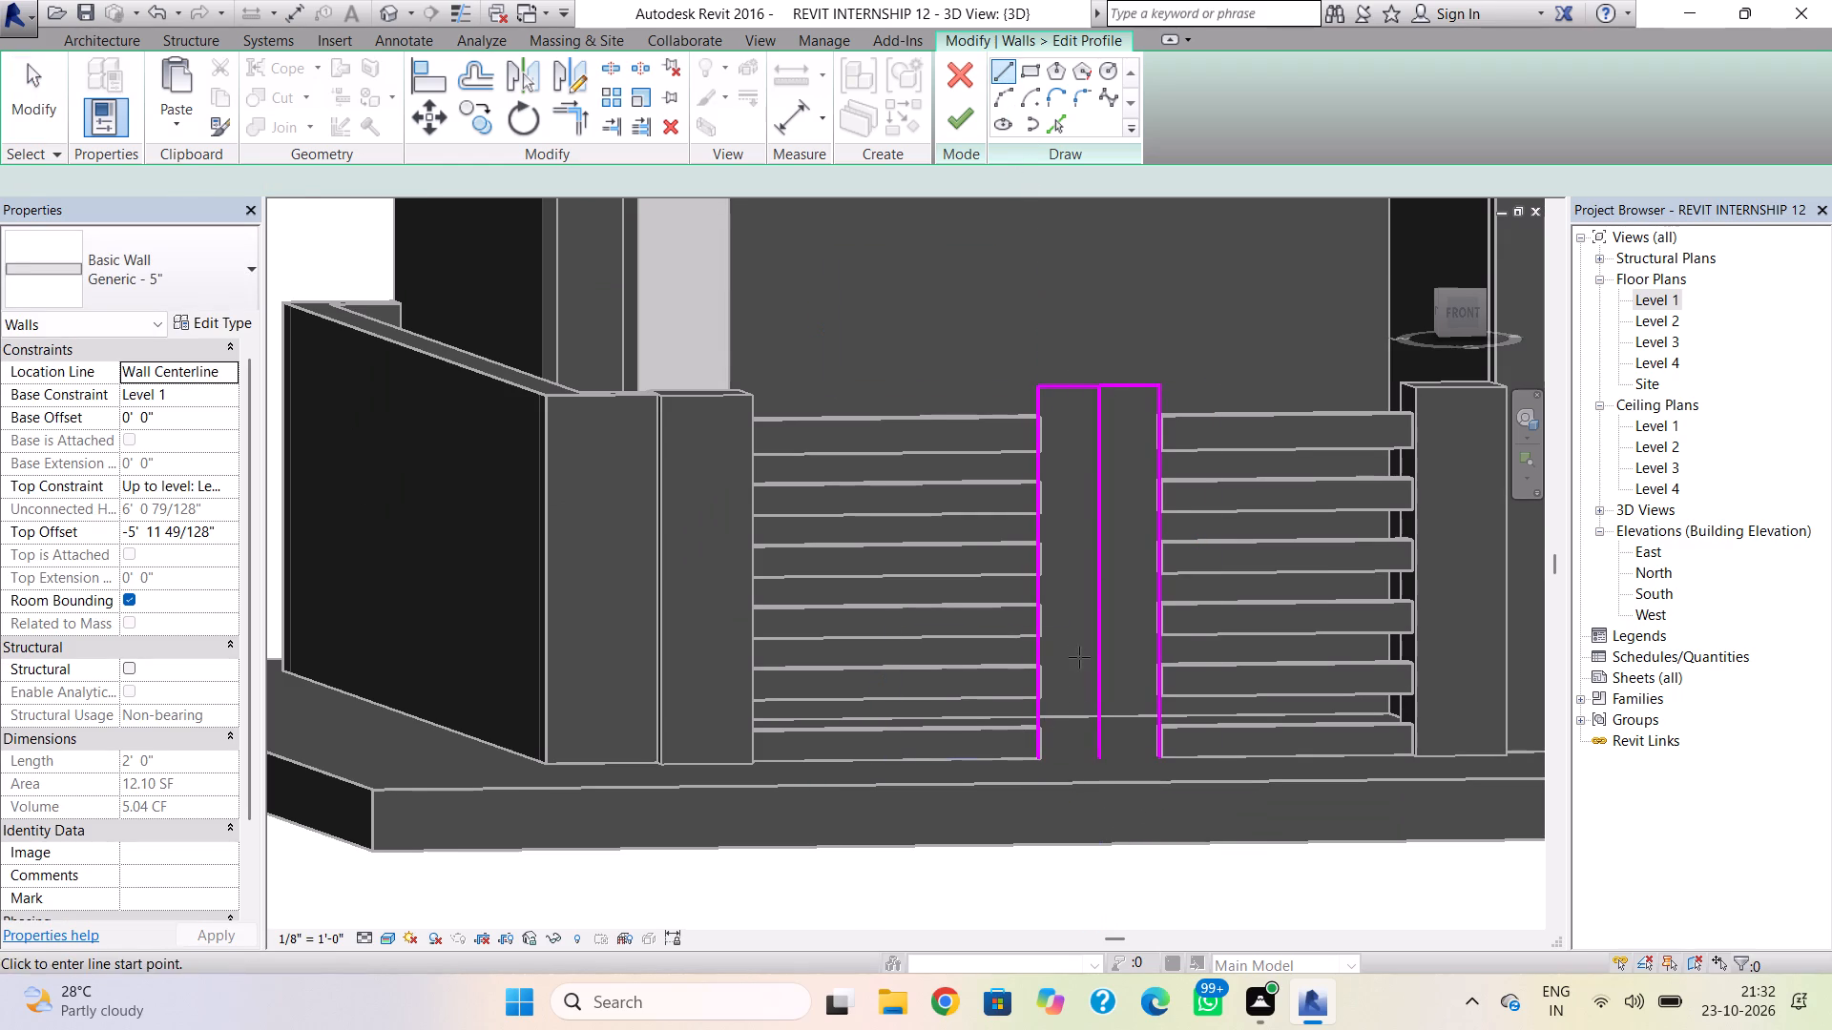
pyautogui.click(1043, 760)
pyautogui.click(1102, 758)
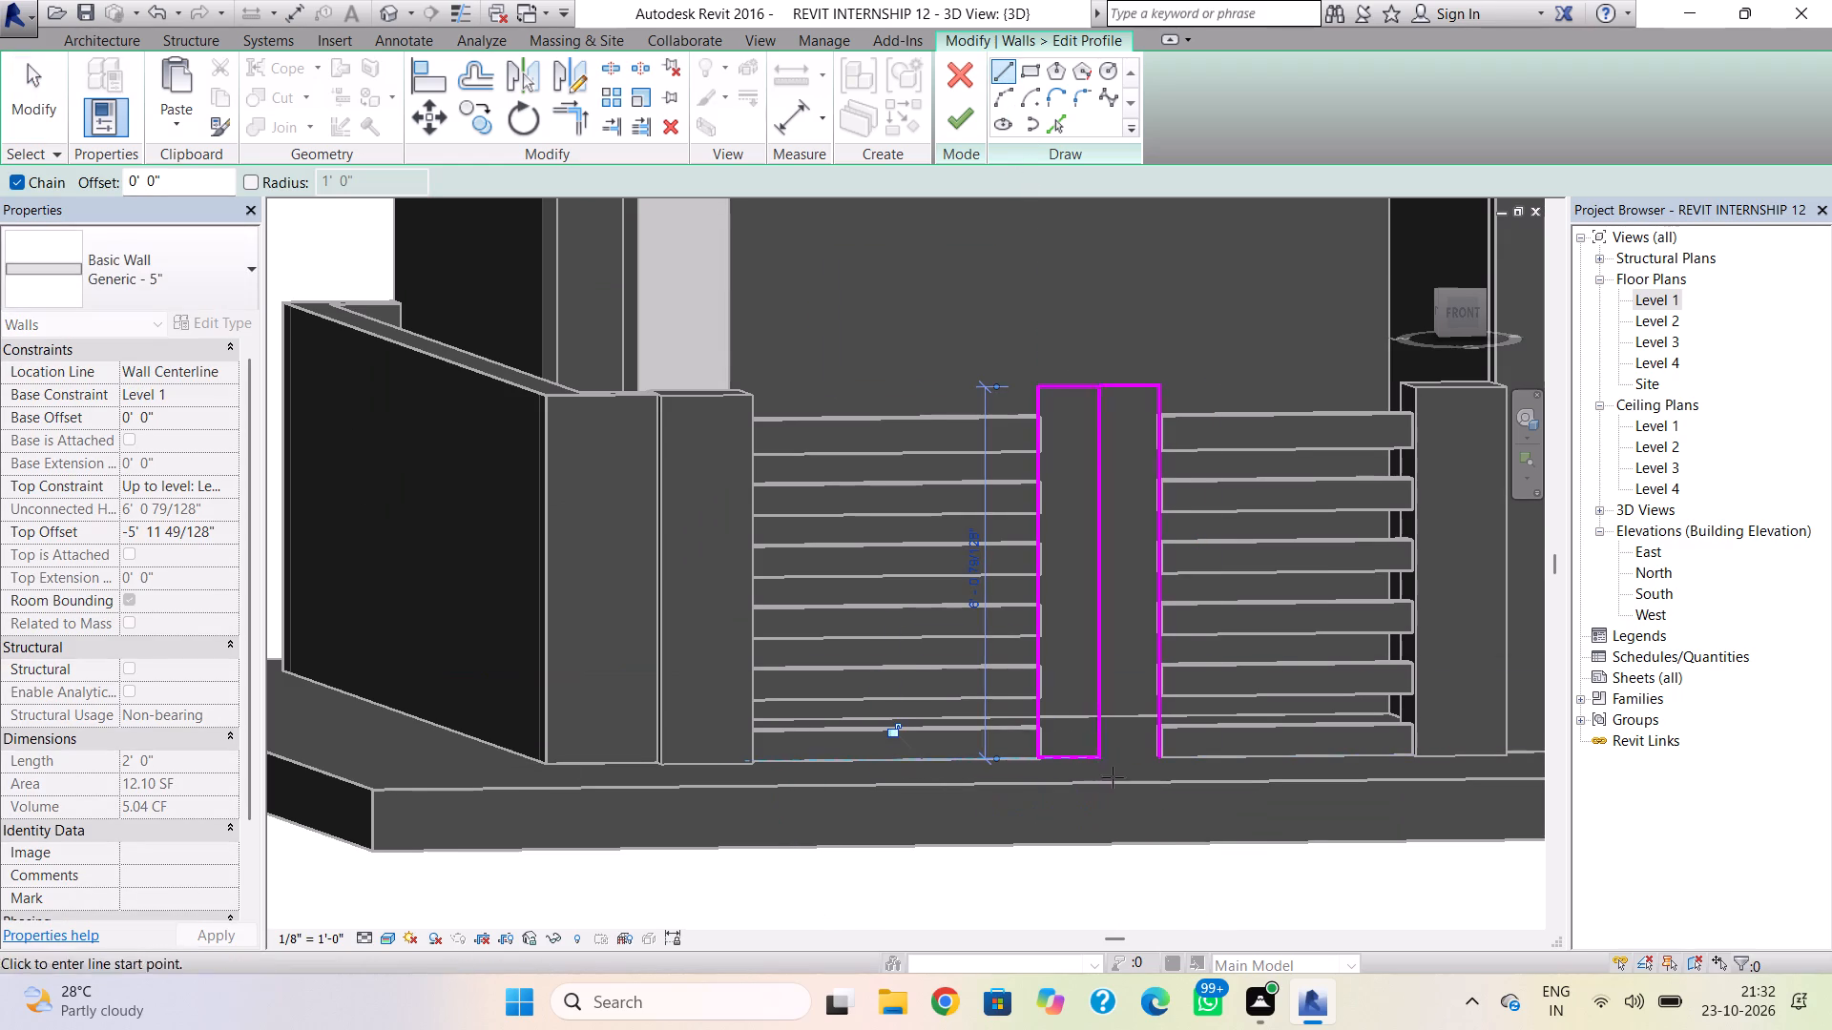
pyautogui.click(1101, 759)
pyautogui.click(1159, 755)
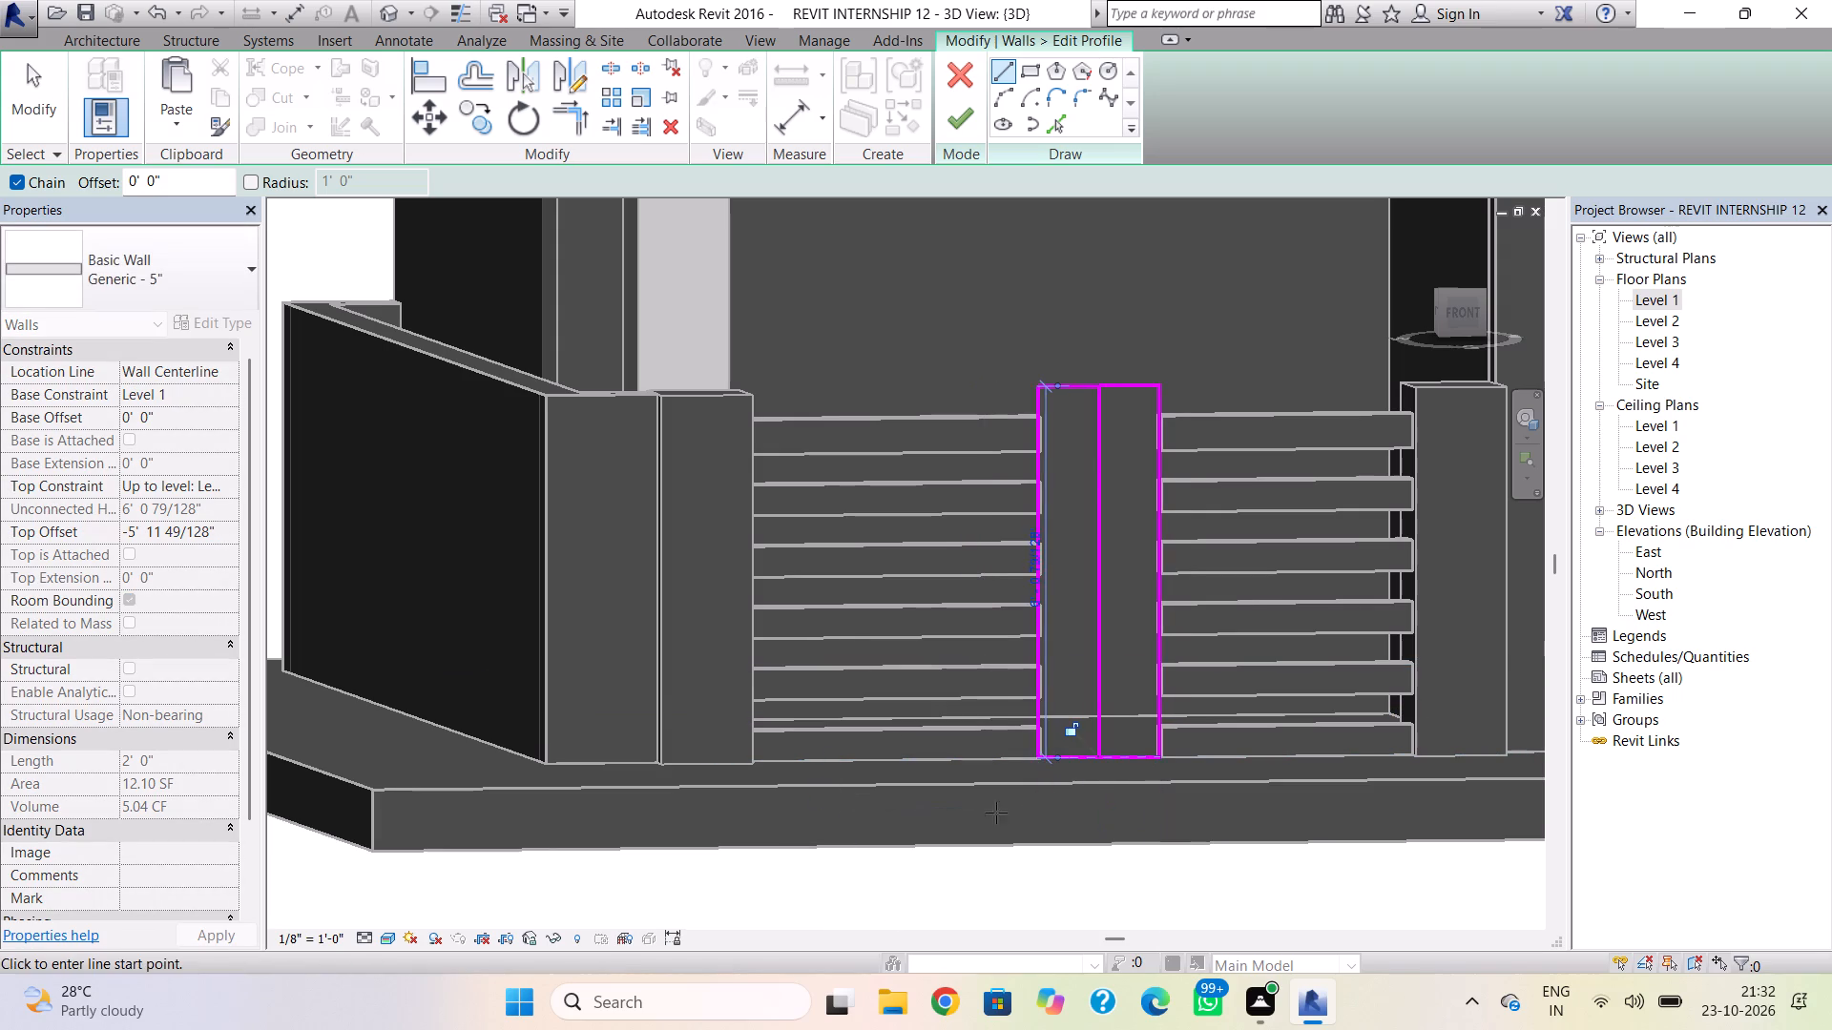
pyautogui.click(964, 122)
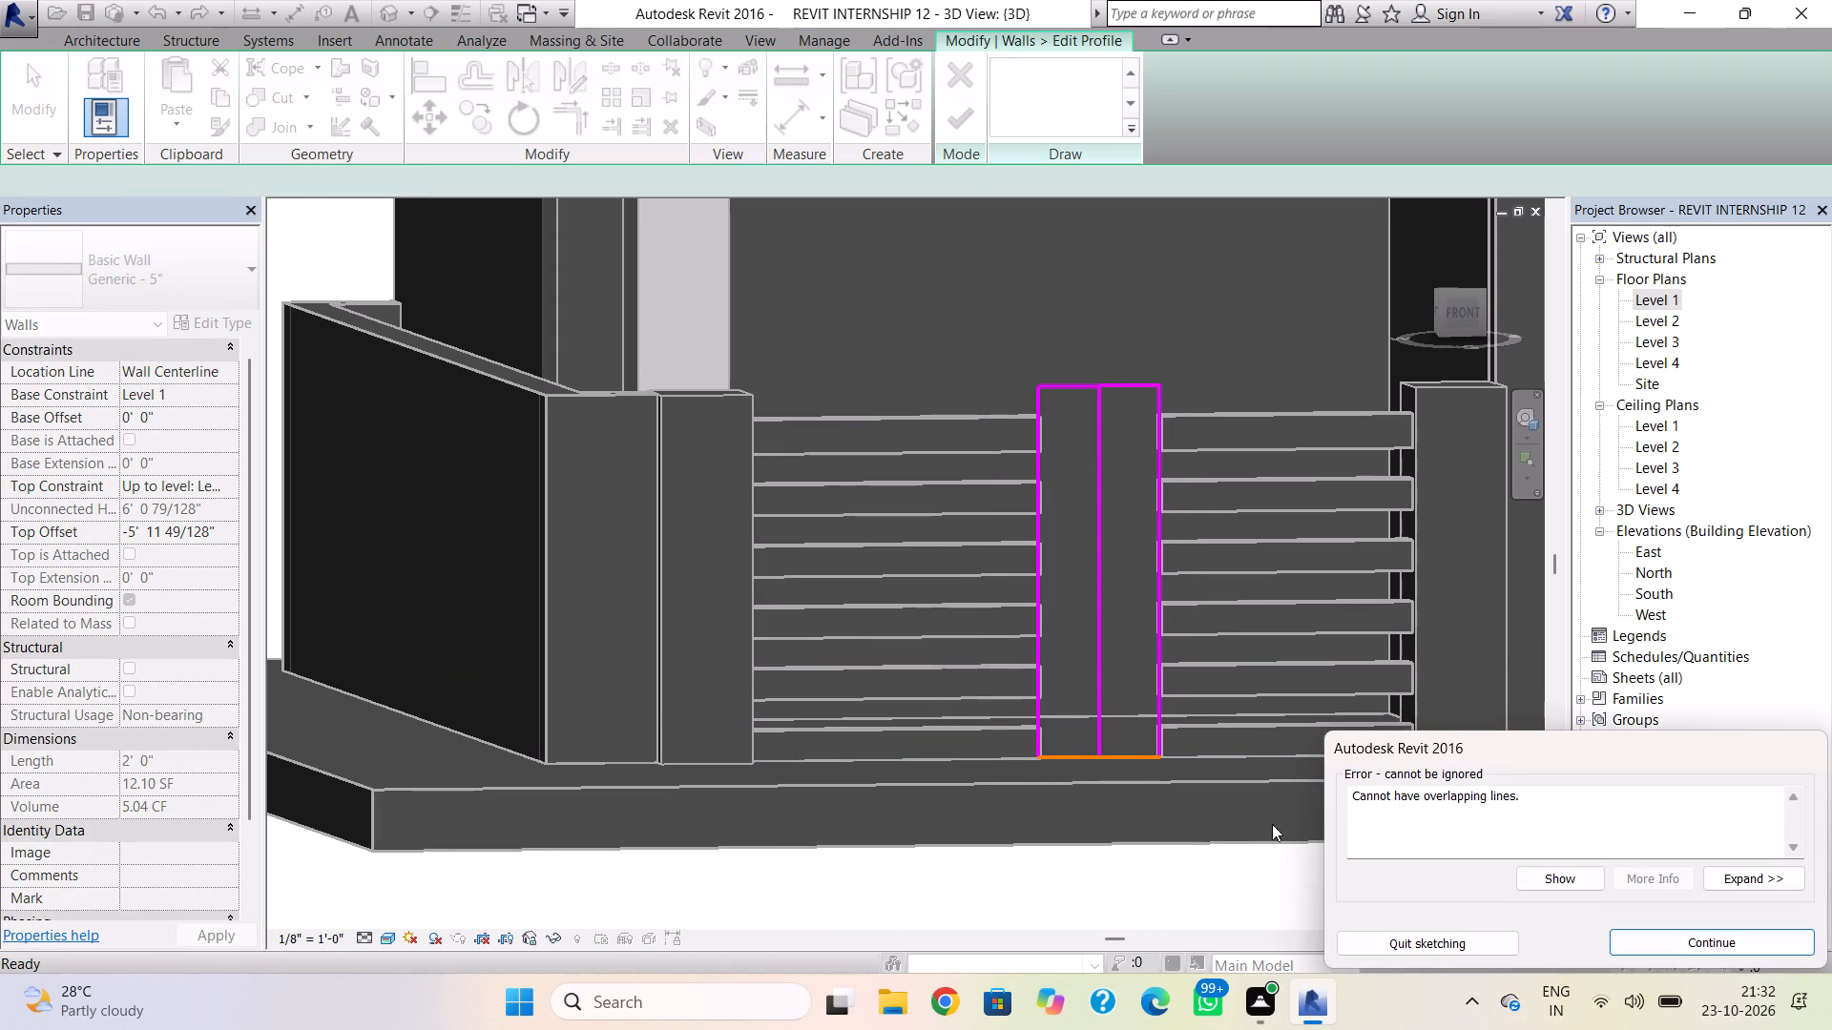
pyautogui.click(1626, 941)
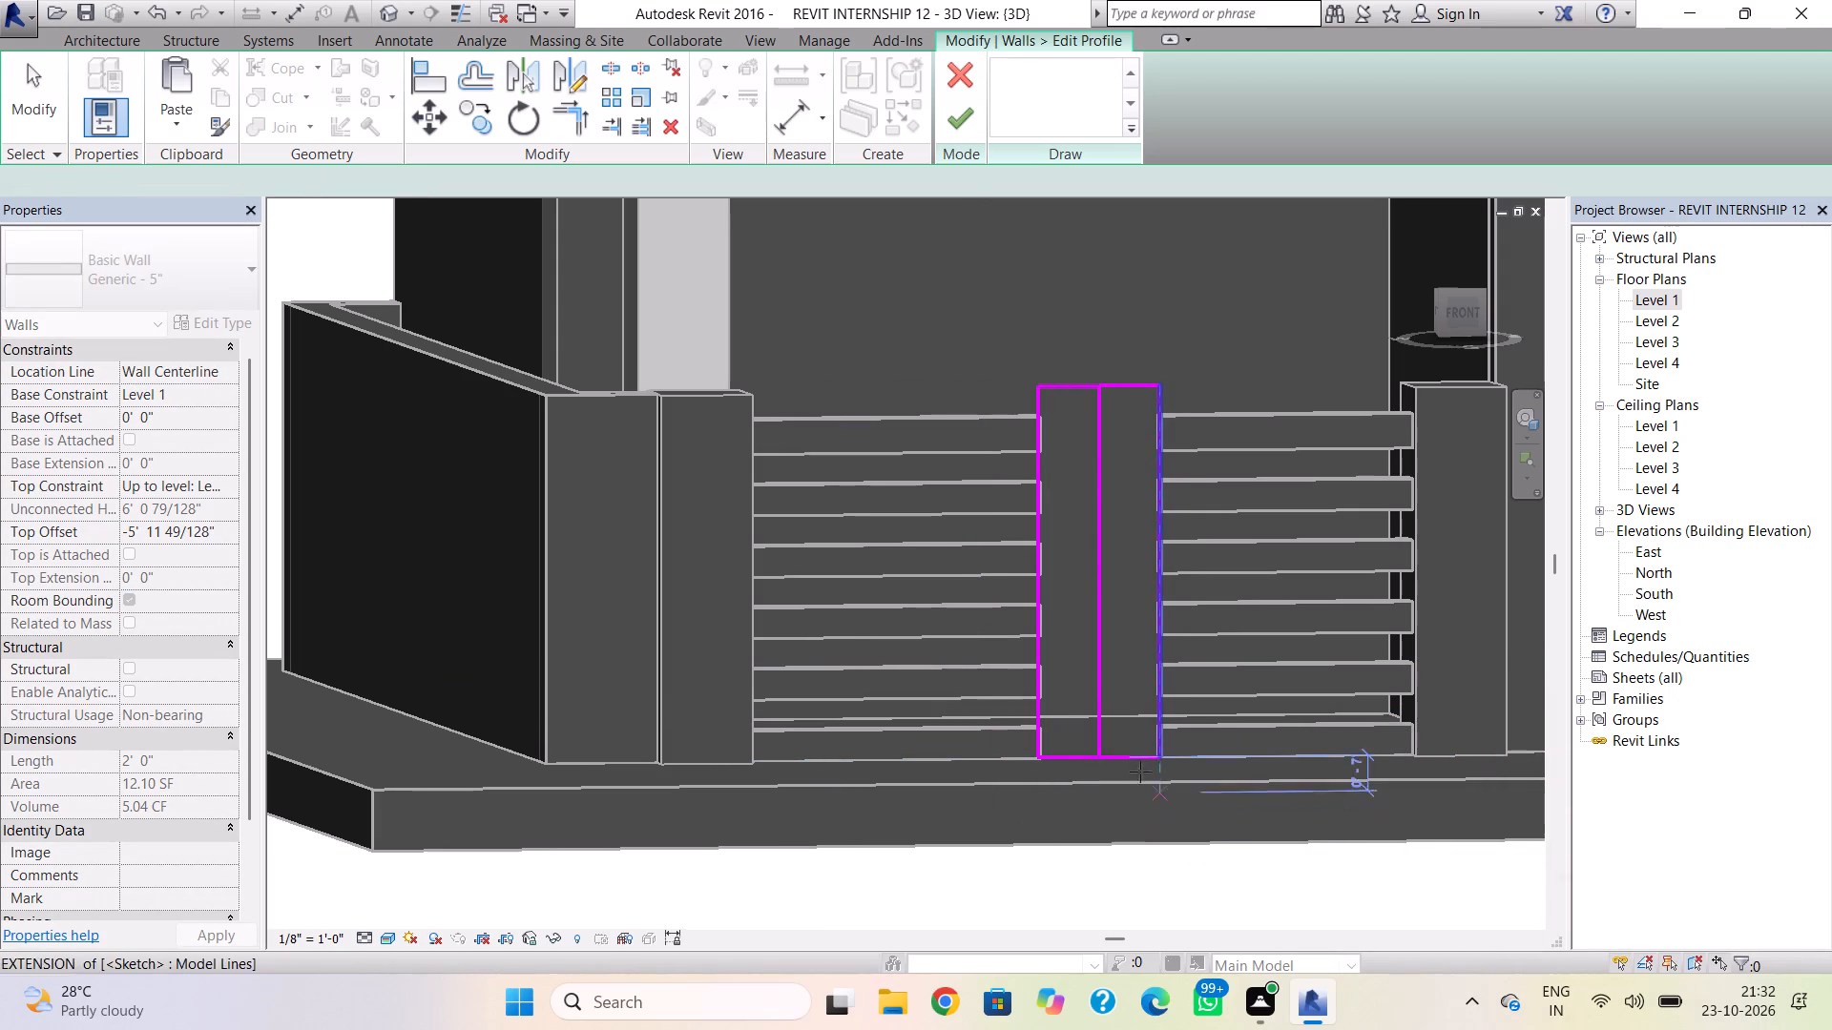
pyautogui.press('Escape')
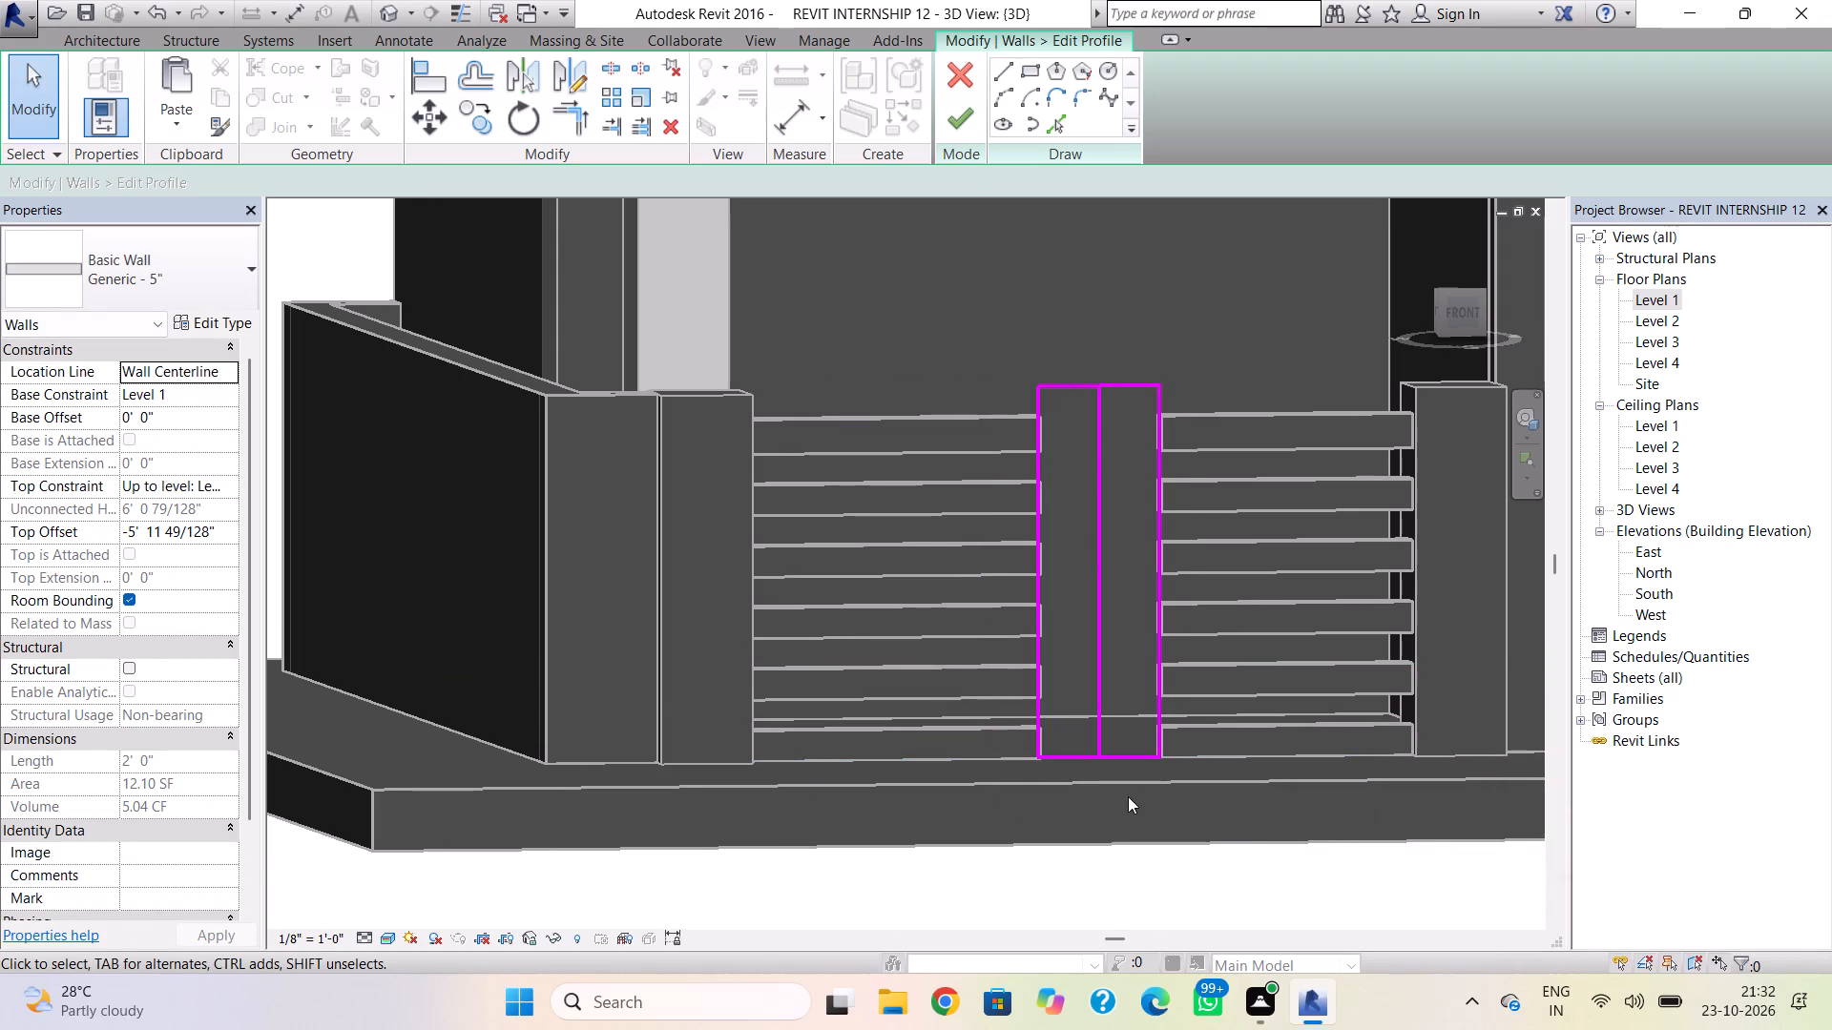
# Replace the vertical middle line with a narrow full-height rectangle near the middle of the 2' wall profile.
pyautogui.scroll(2, 1127, 794)
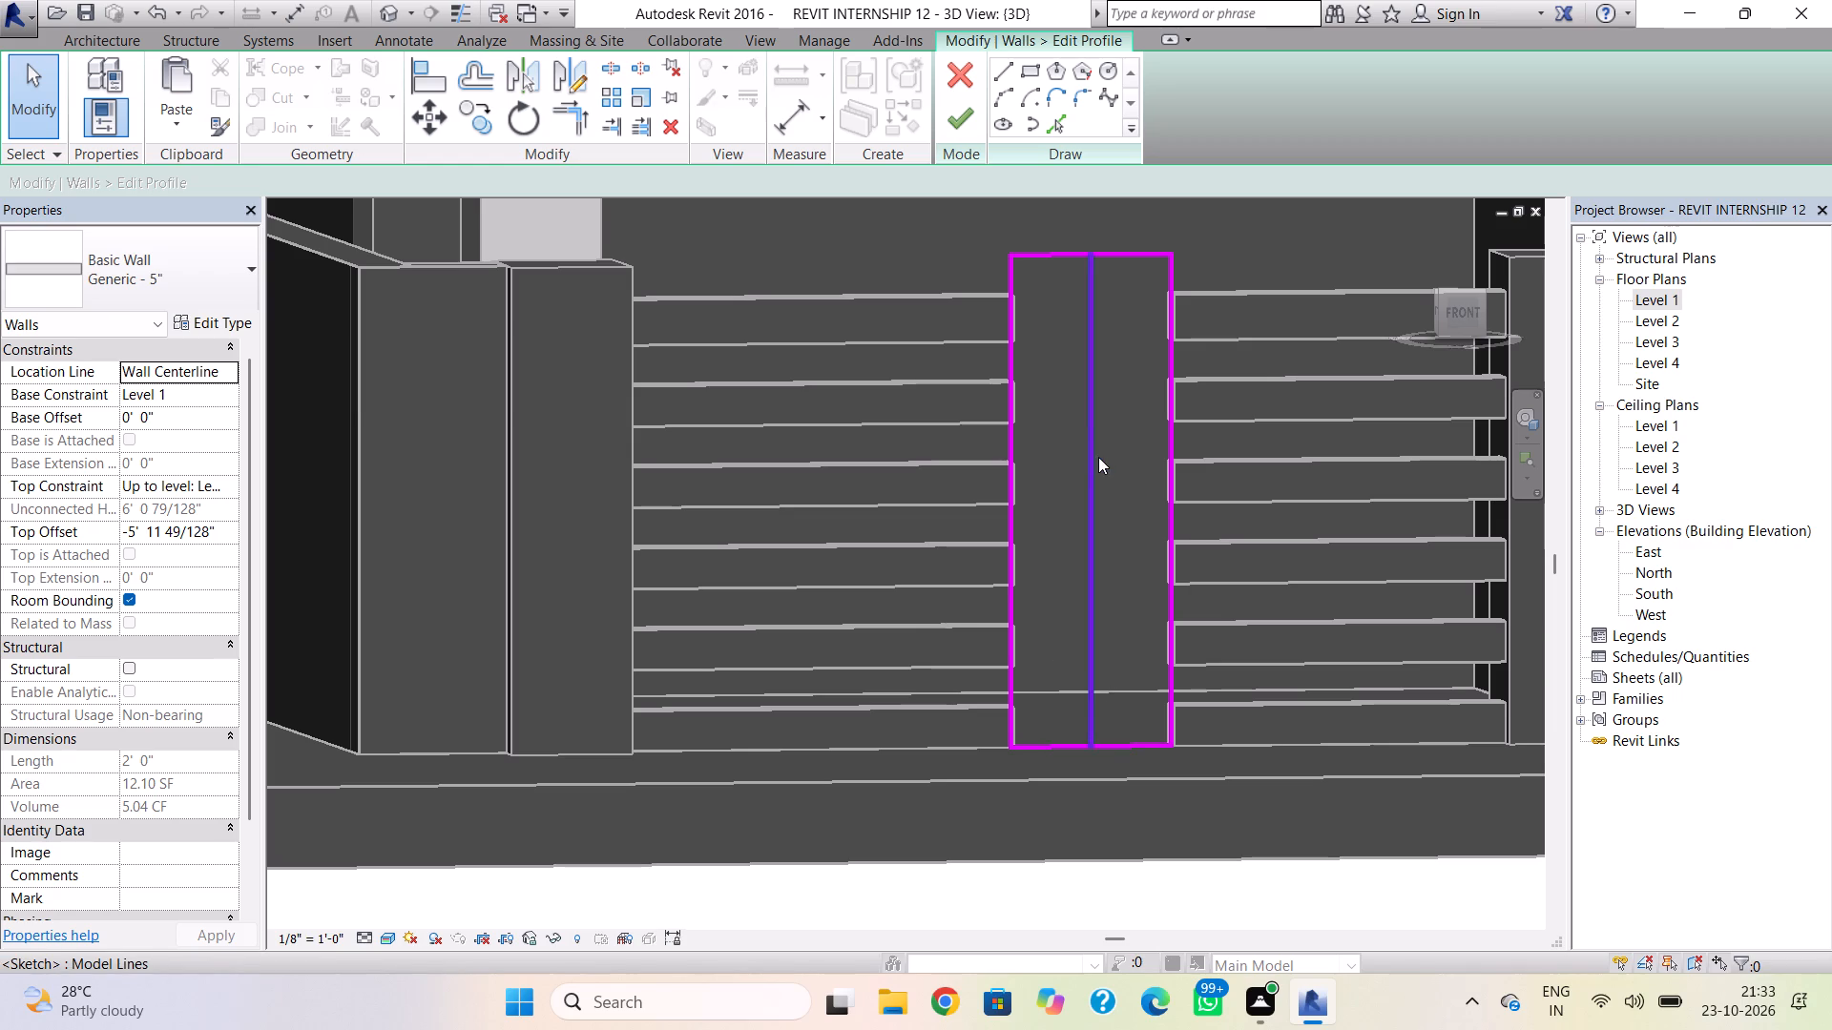
pyautogui.click(1098, 457)
pyautogui.press('Delete')
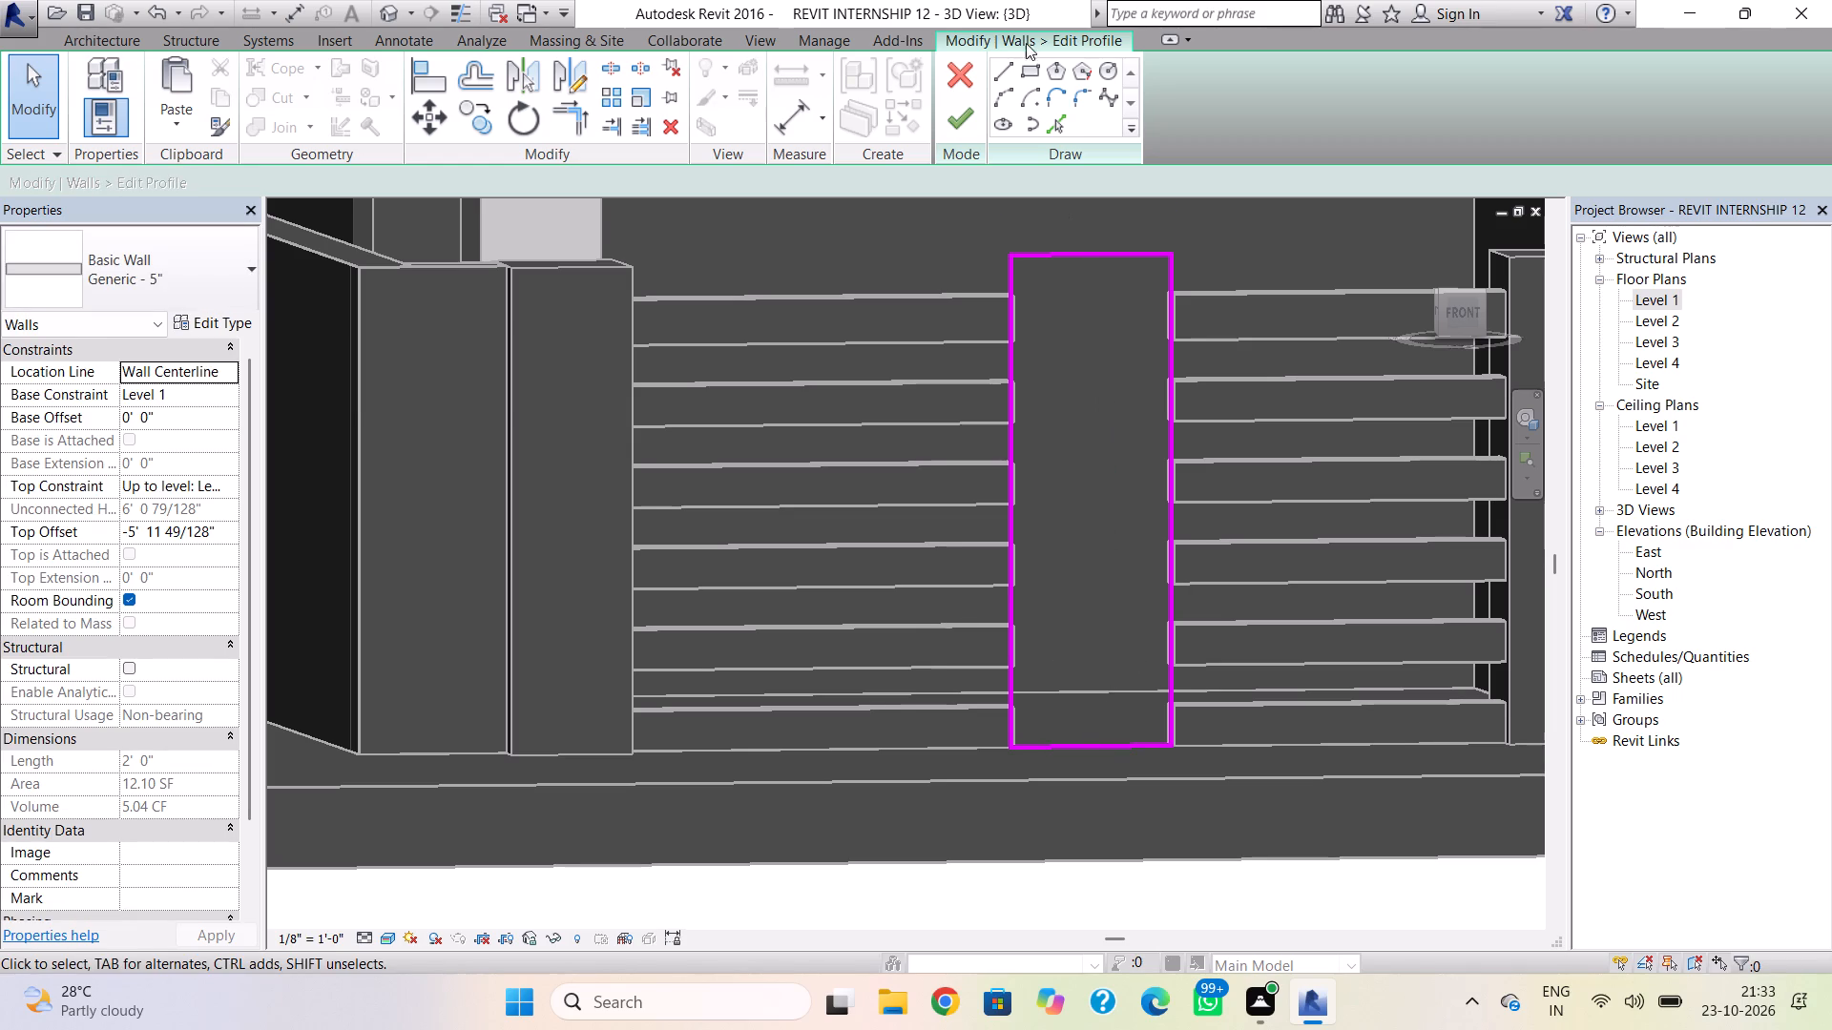
pyautogui.moveTo(1024, 62); pyautogui.dragTo(1028, 72)
pyautogui.keyDown('shift'); pyautogui.moveTo(1096, 377); pyautogui.dragTo(1062, 389, button='right'); pyautogui.keyUp('shift')
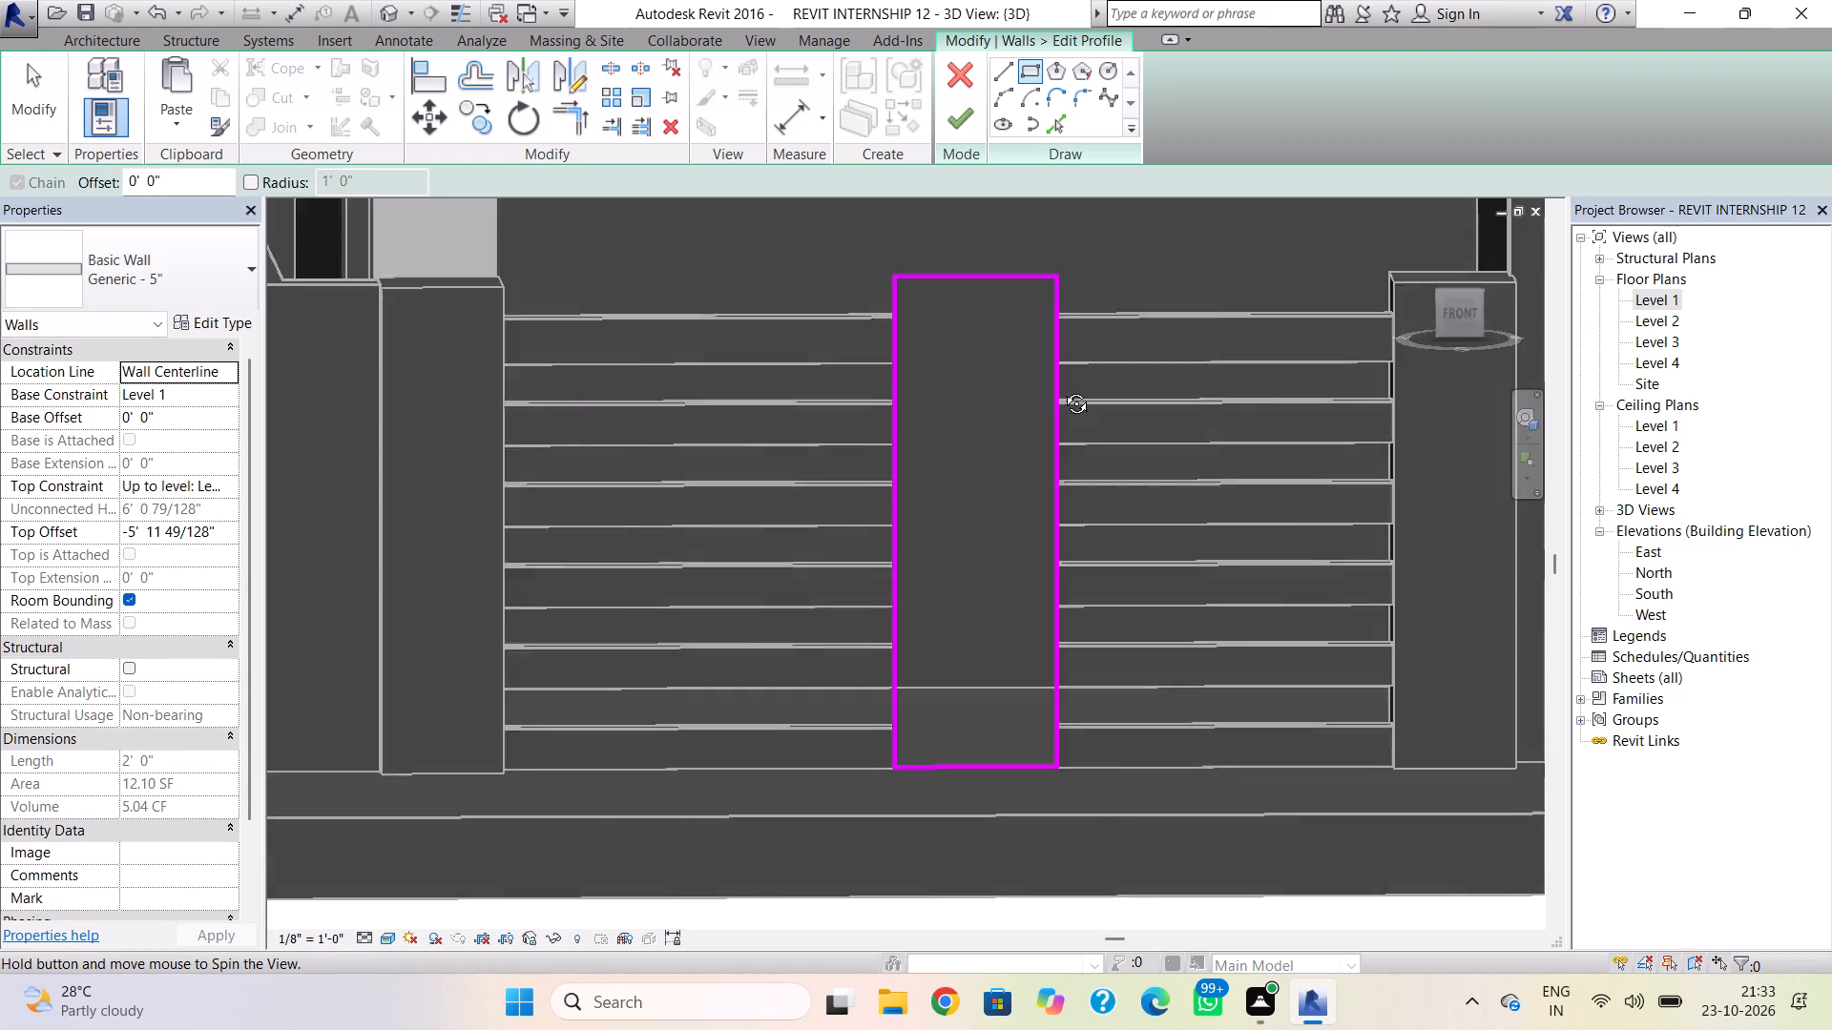
pyautogui.keyDown('shift'); pyautogui.moveTo(1062, 389); pyautogui.dragTo(1051, 392, button='right'); pyautogui.keyUp('shift')
pyautogui.keyDown('shift'); pyautogui.moveTo(1068, 399); pyautogui.dragTo(1097, 368, button='right'); pyautogui.keyUp('shift')
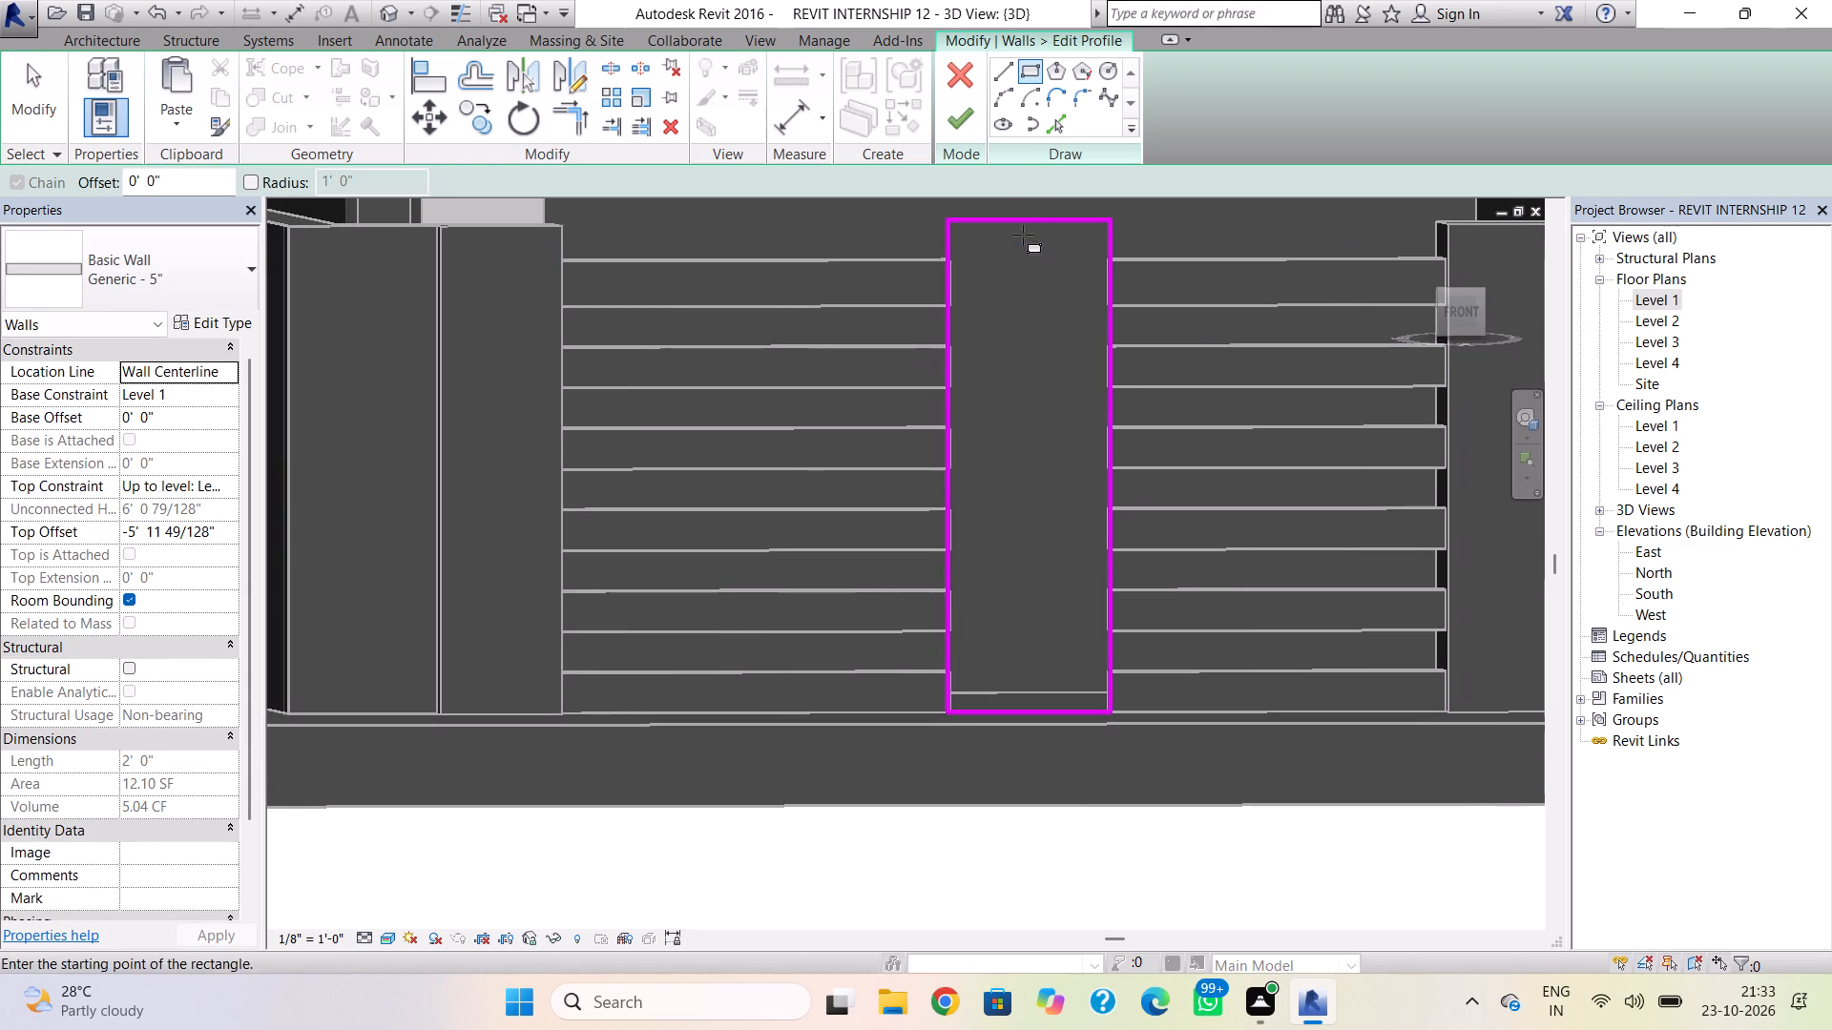
pyautogui.click(1015, 223)
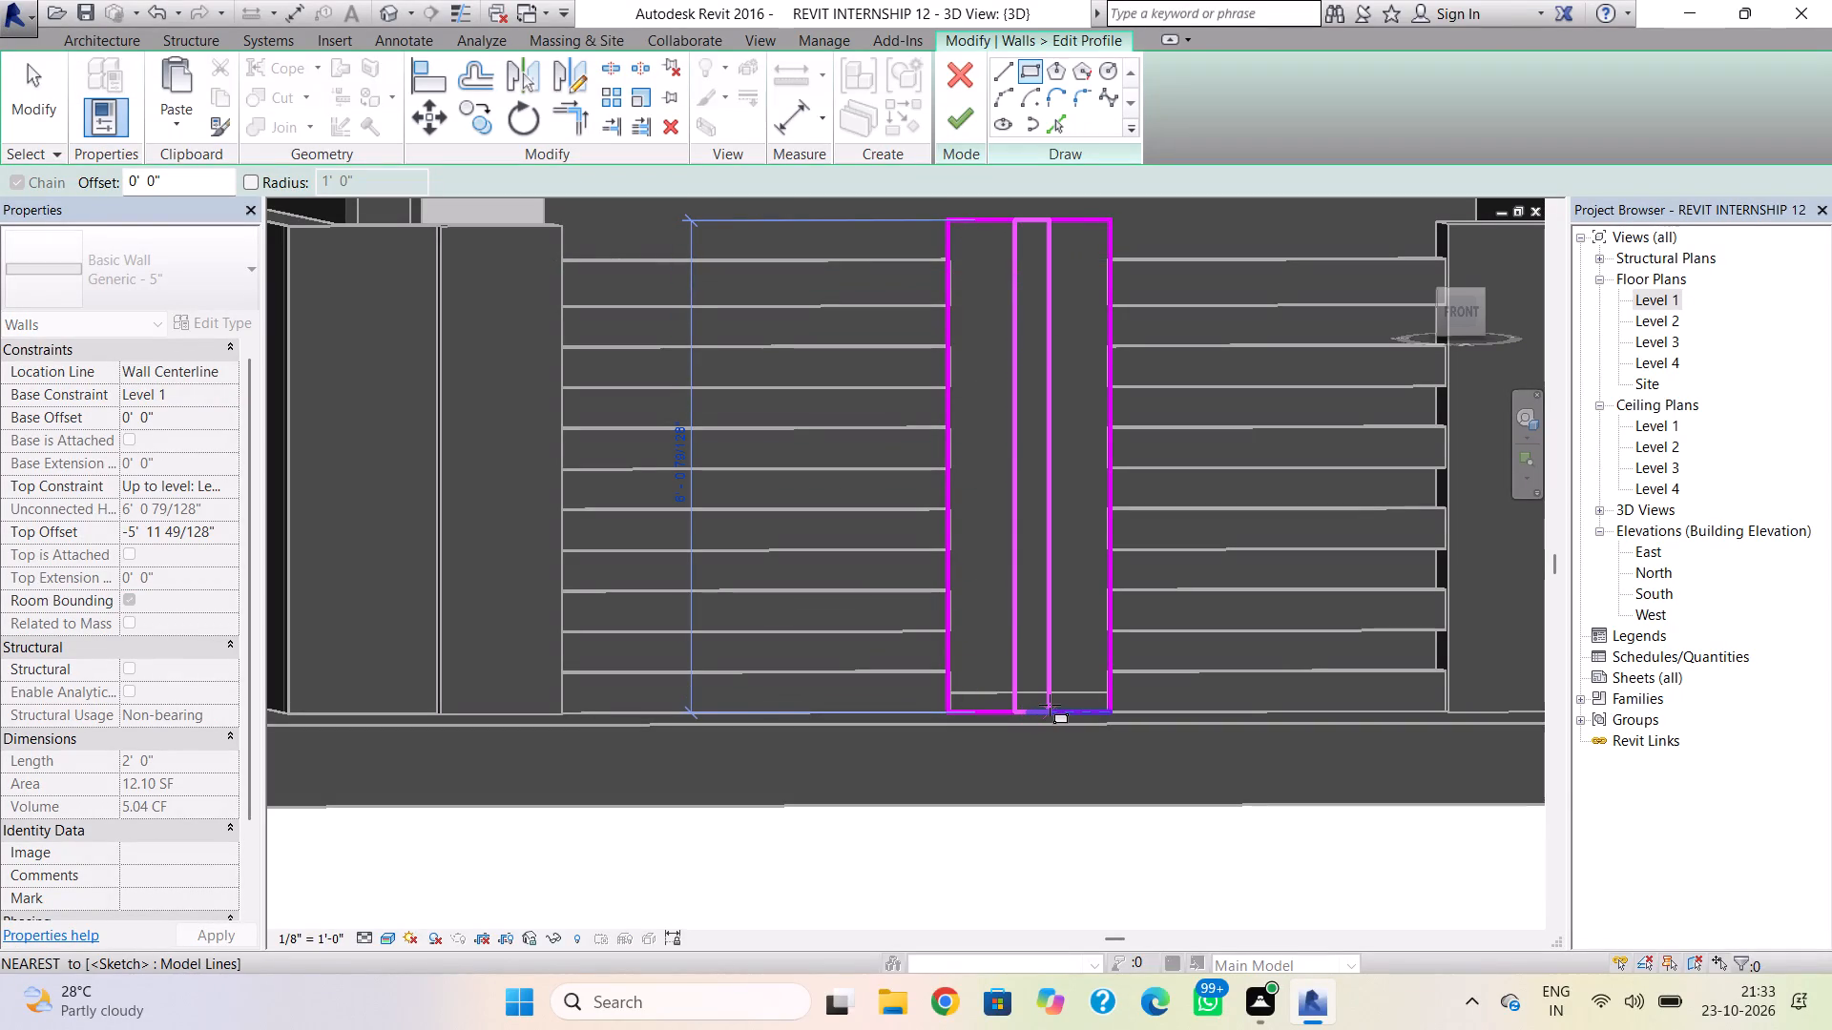
pyautogui.click(1050, 705)
pyautogui.press('Escape')
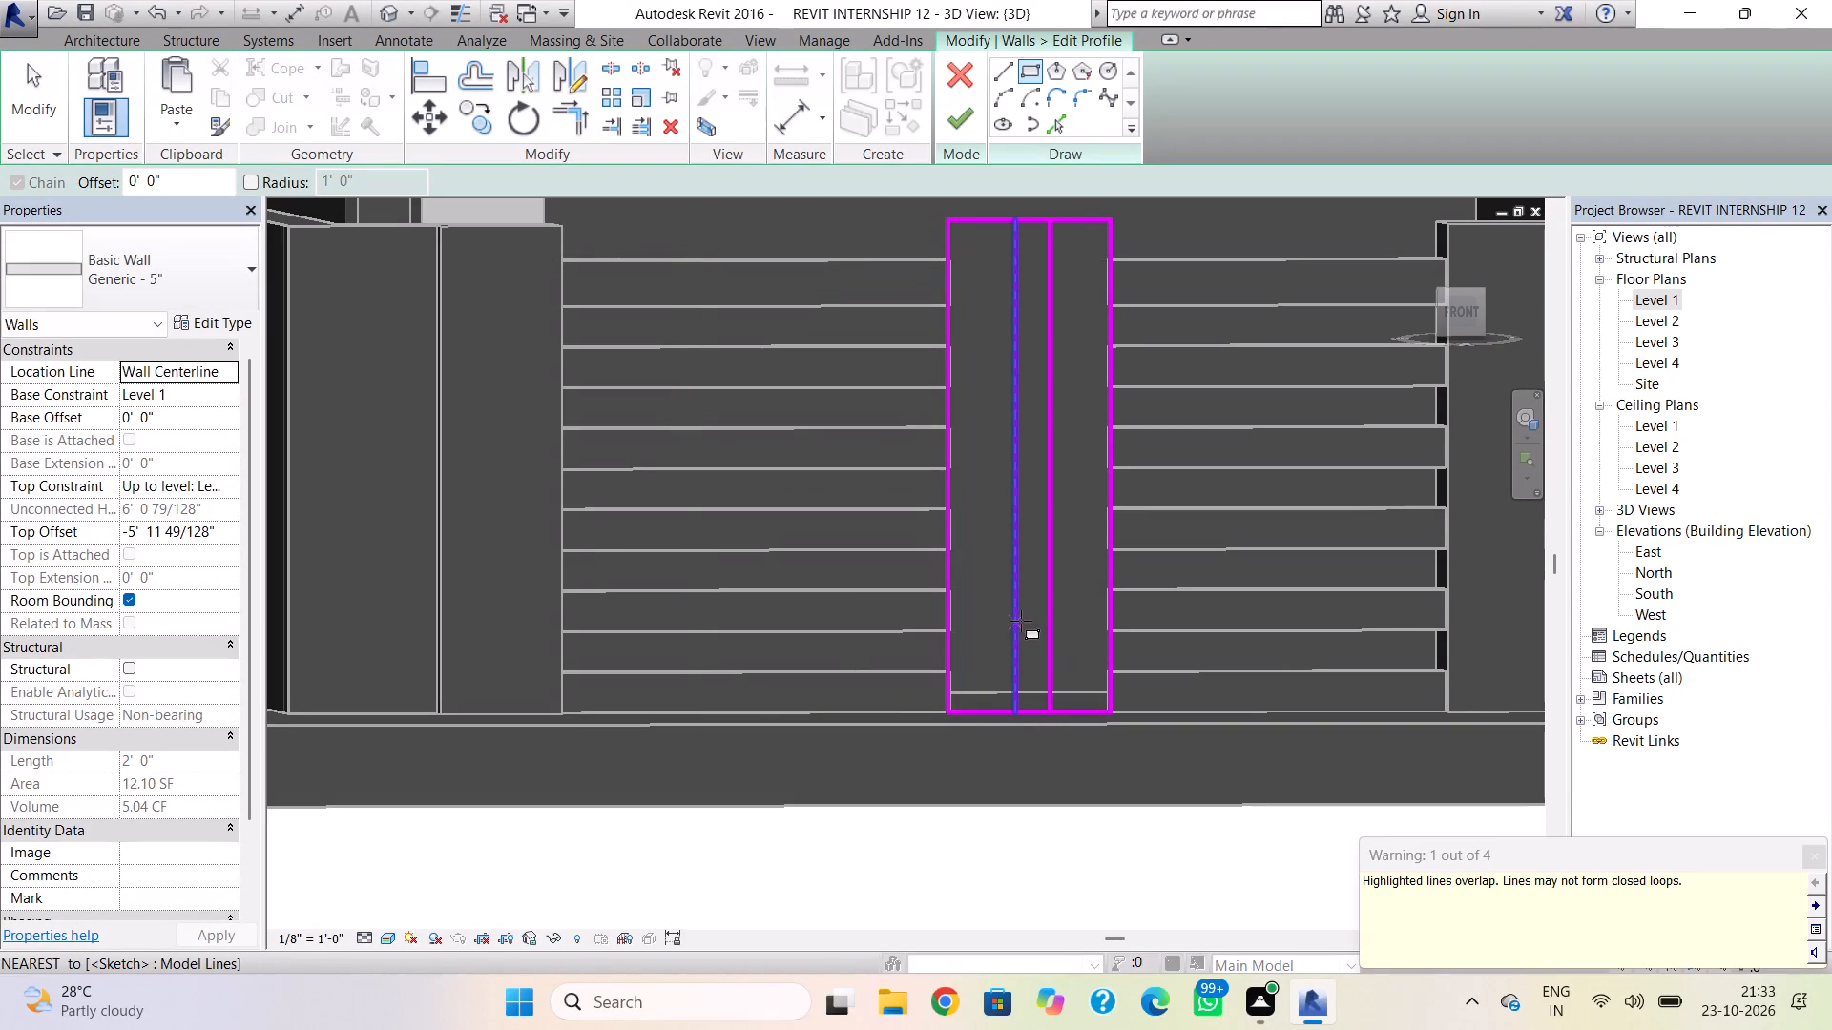
pyautogui.press('Escape')
# Nudge the narrow rectangle's two long sides toward each other until they are about 1.3" apart.
pyautogui.click(1021, 621)
pyautogui.press('Right')
pyautogui.press('Right')
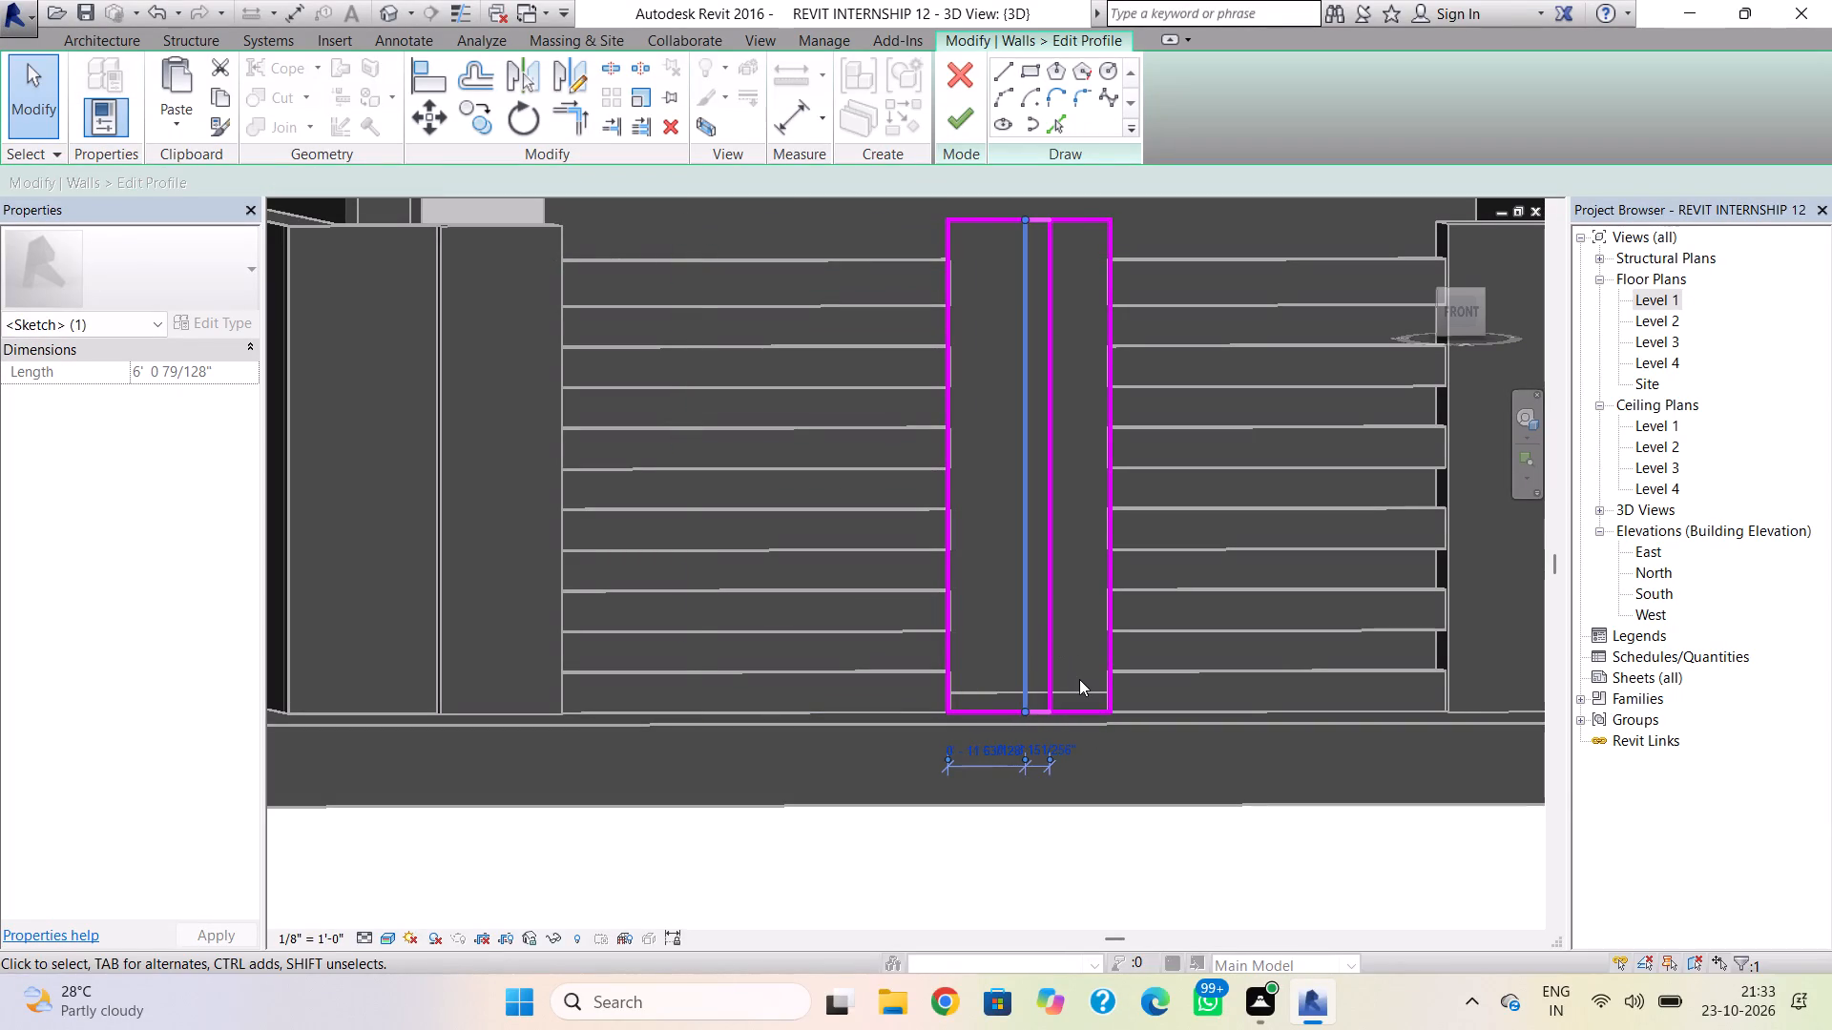
pyautogui.press('Right')
pyautogui.click(1054, 653)
pyautogui.press('Left')
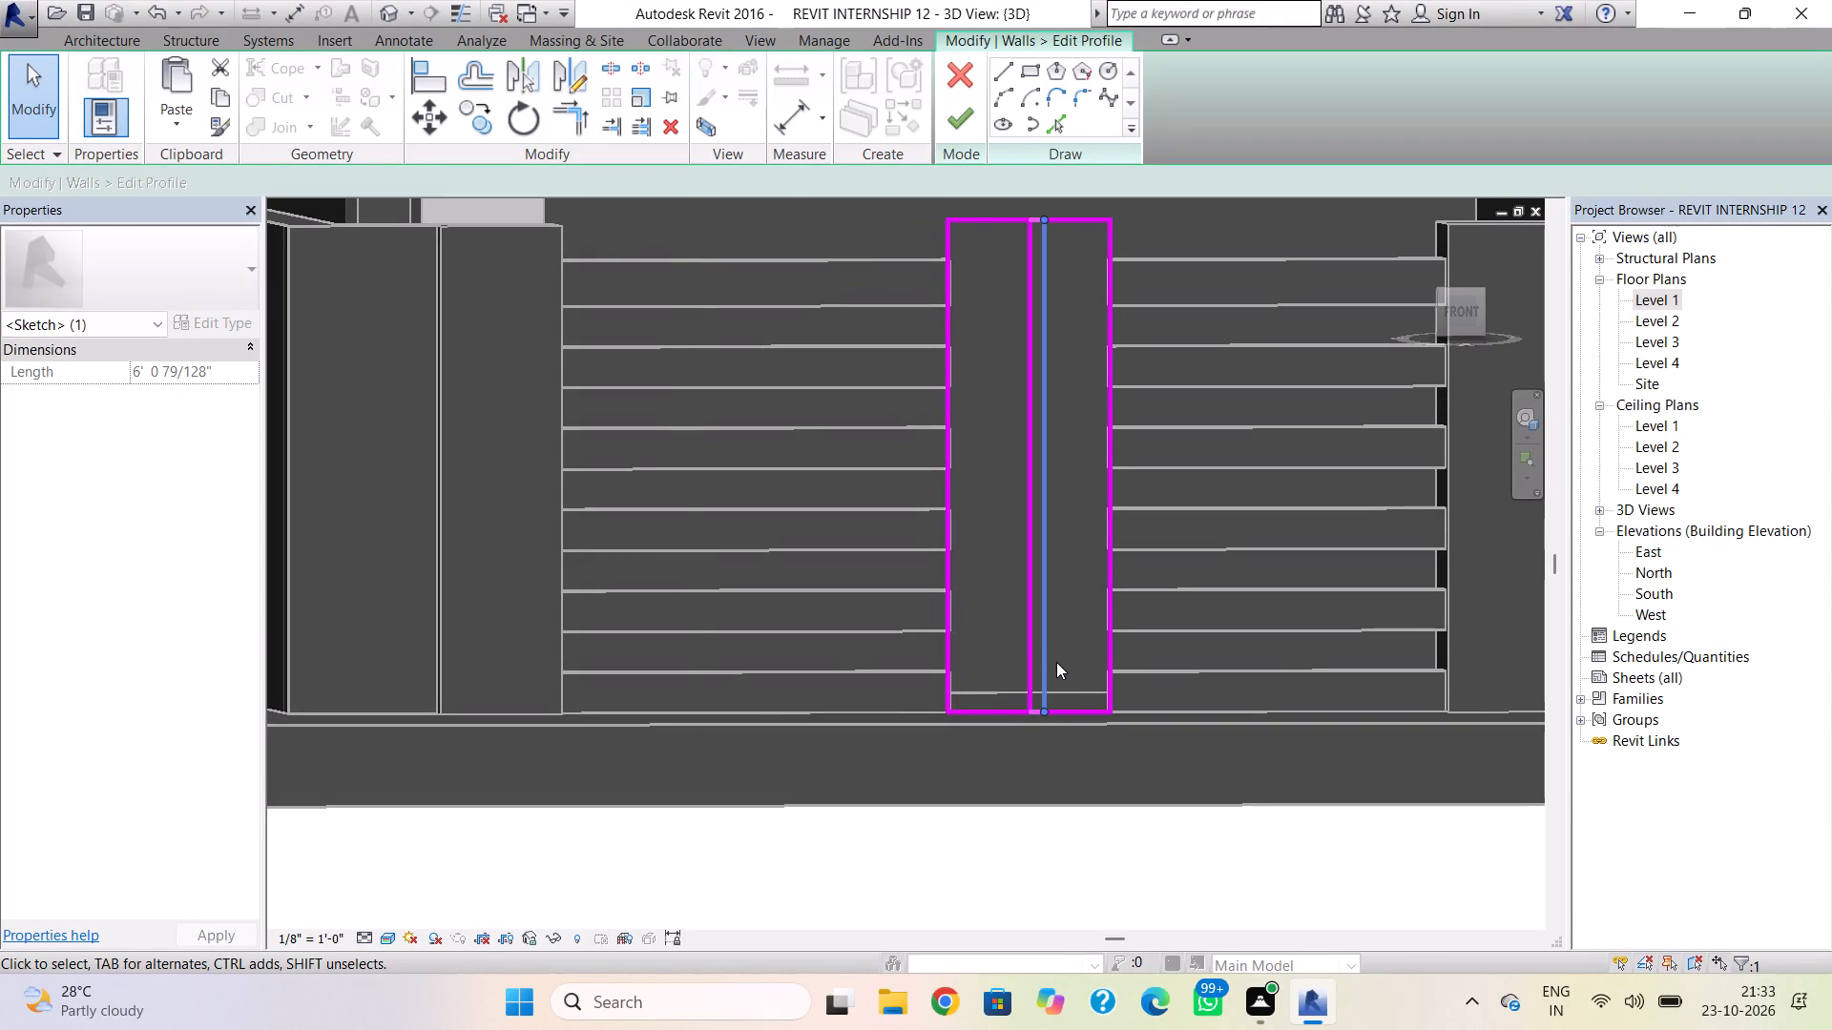
pyautogui.press('Left')
pyautogui.press('Escape')
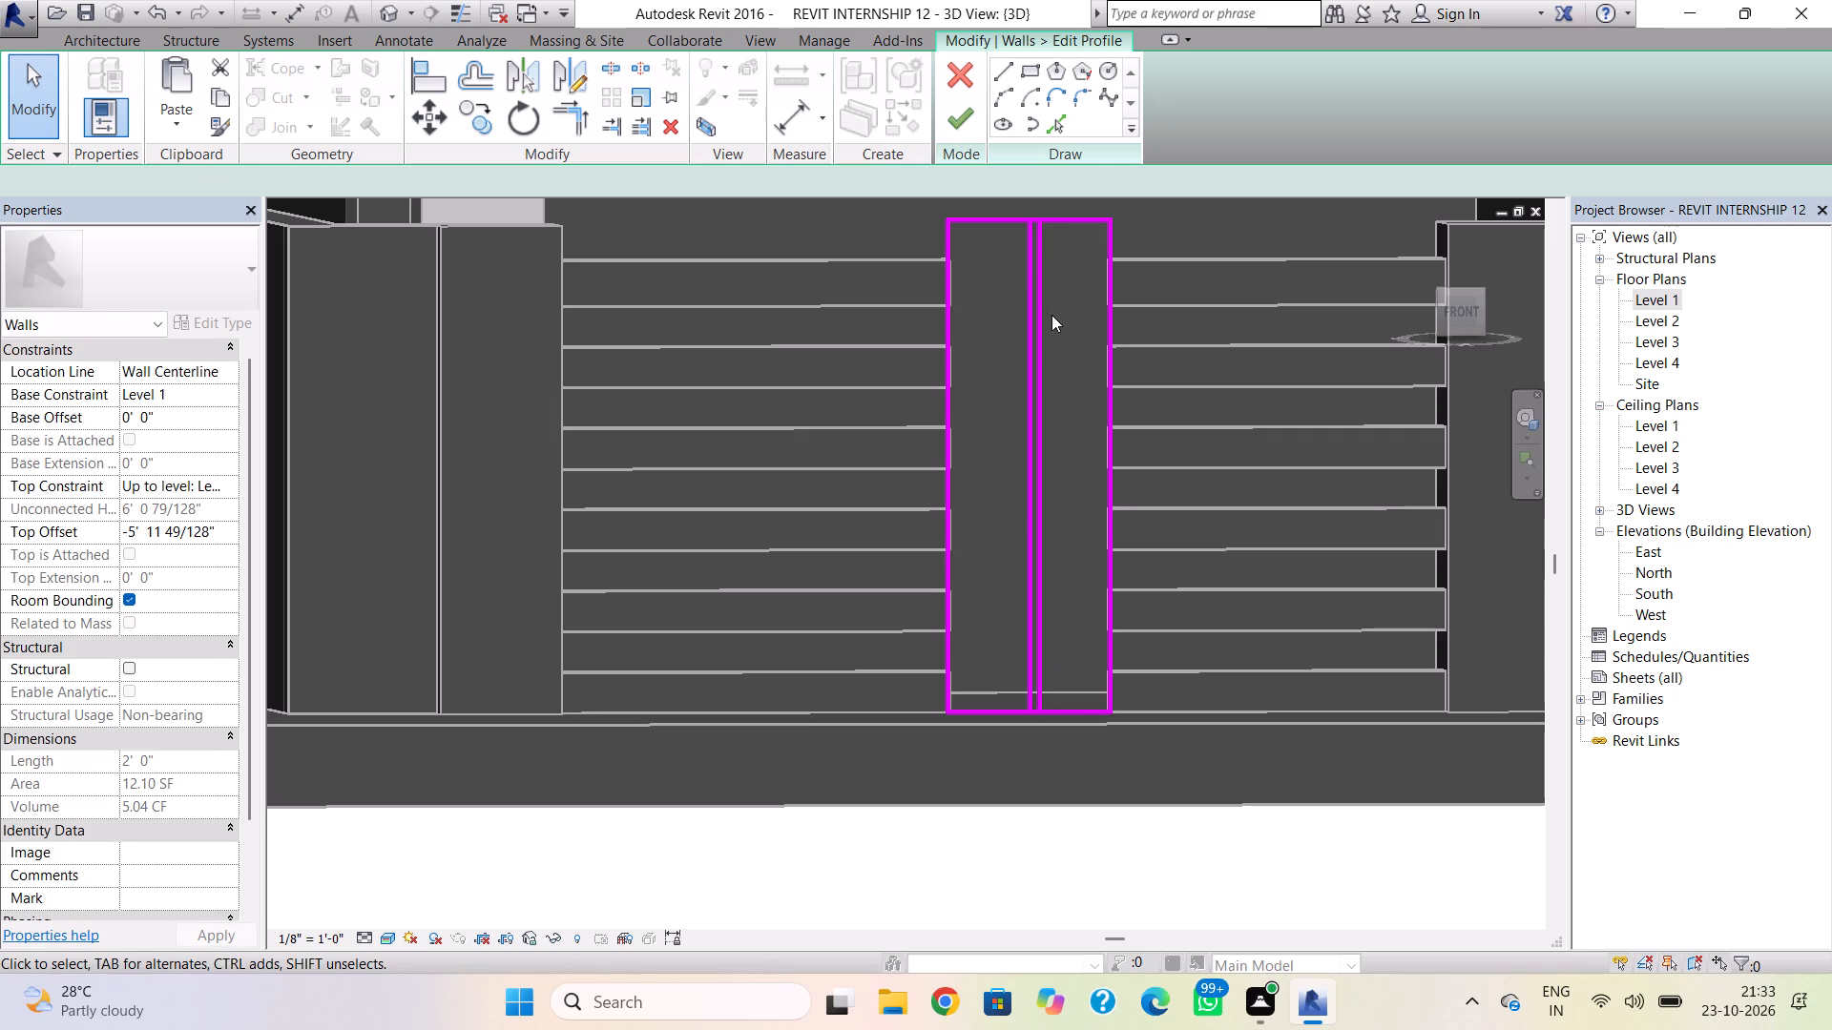
# Delete all the top lines of the profile, including the short one across the narrow middle gap.
pyautogui.click(1064, 215)
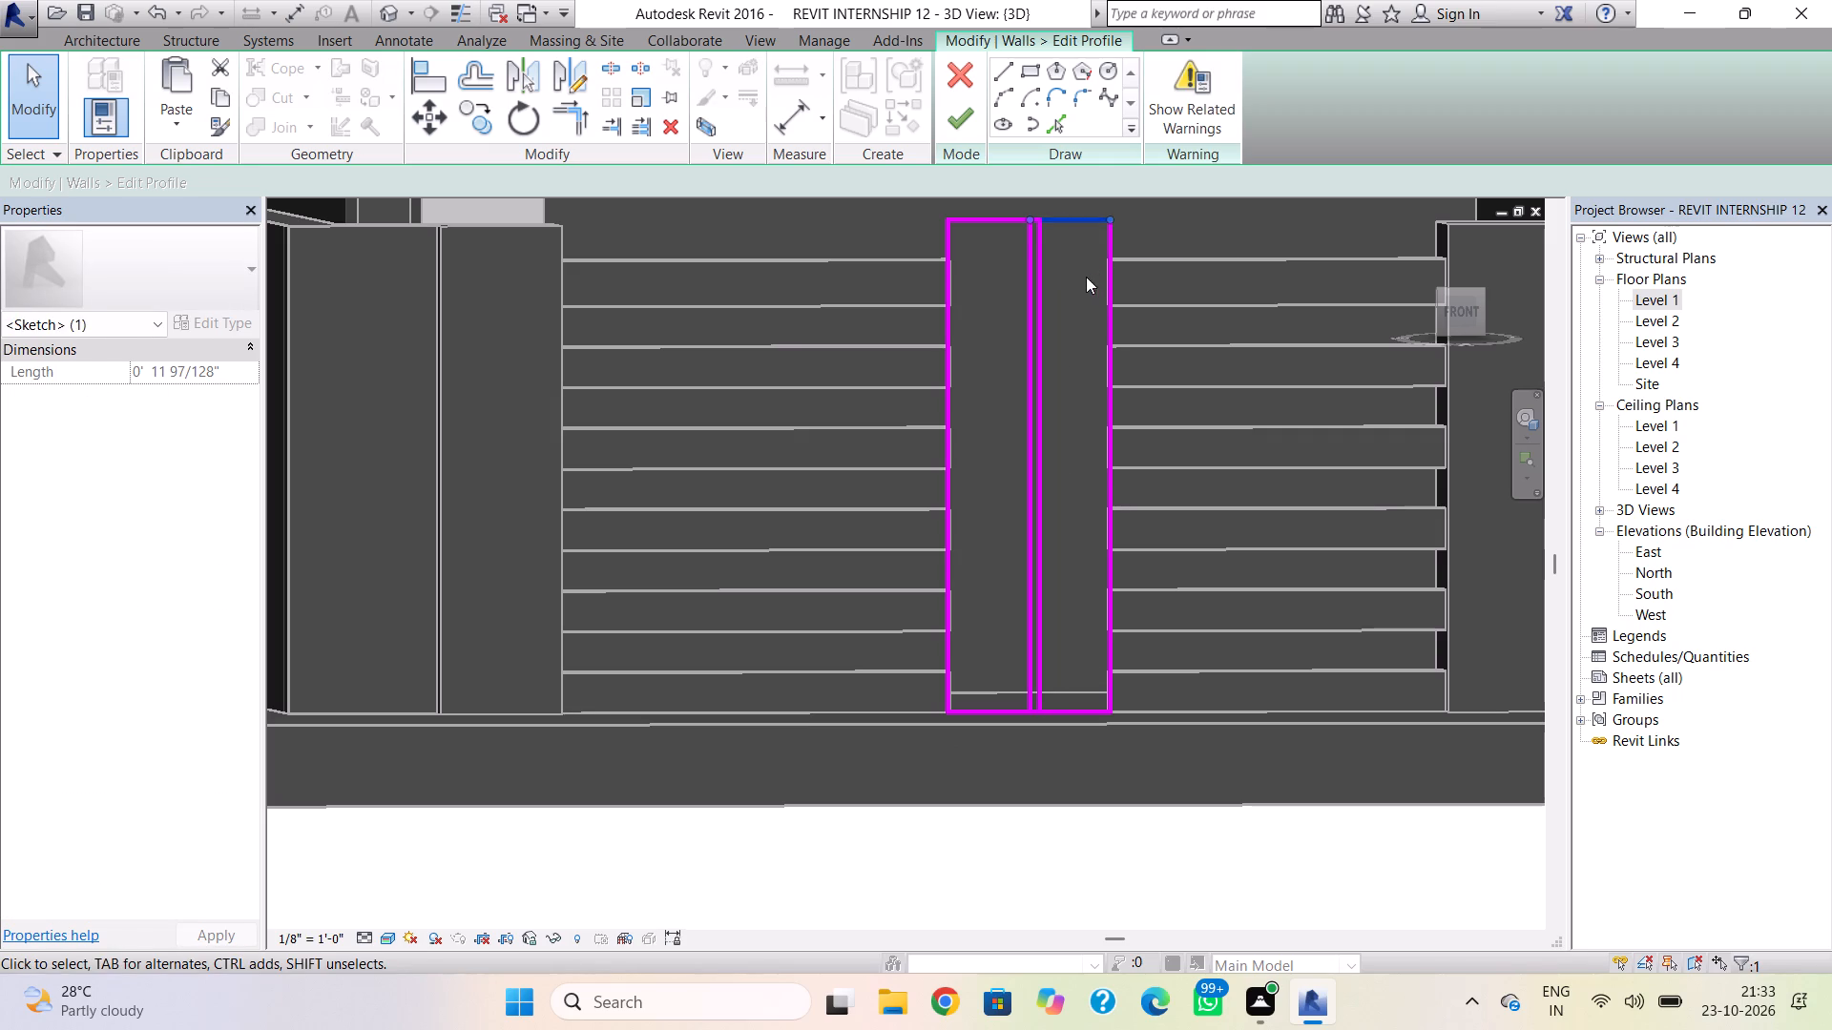
pyautogui.scroll(4, 1026, 227)
pyautogui.moveTo(1020, 232); pyautogui.dragTo(906, 604, button='middle')
pyautogui.scroll(7, 919, 596)
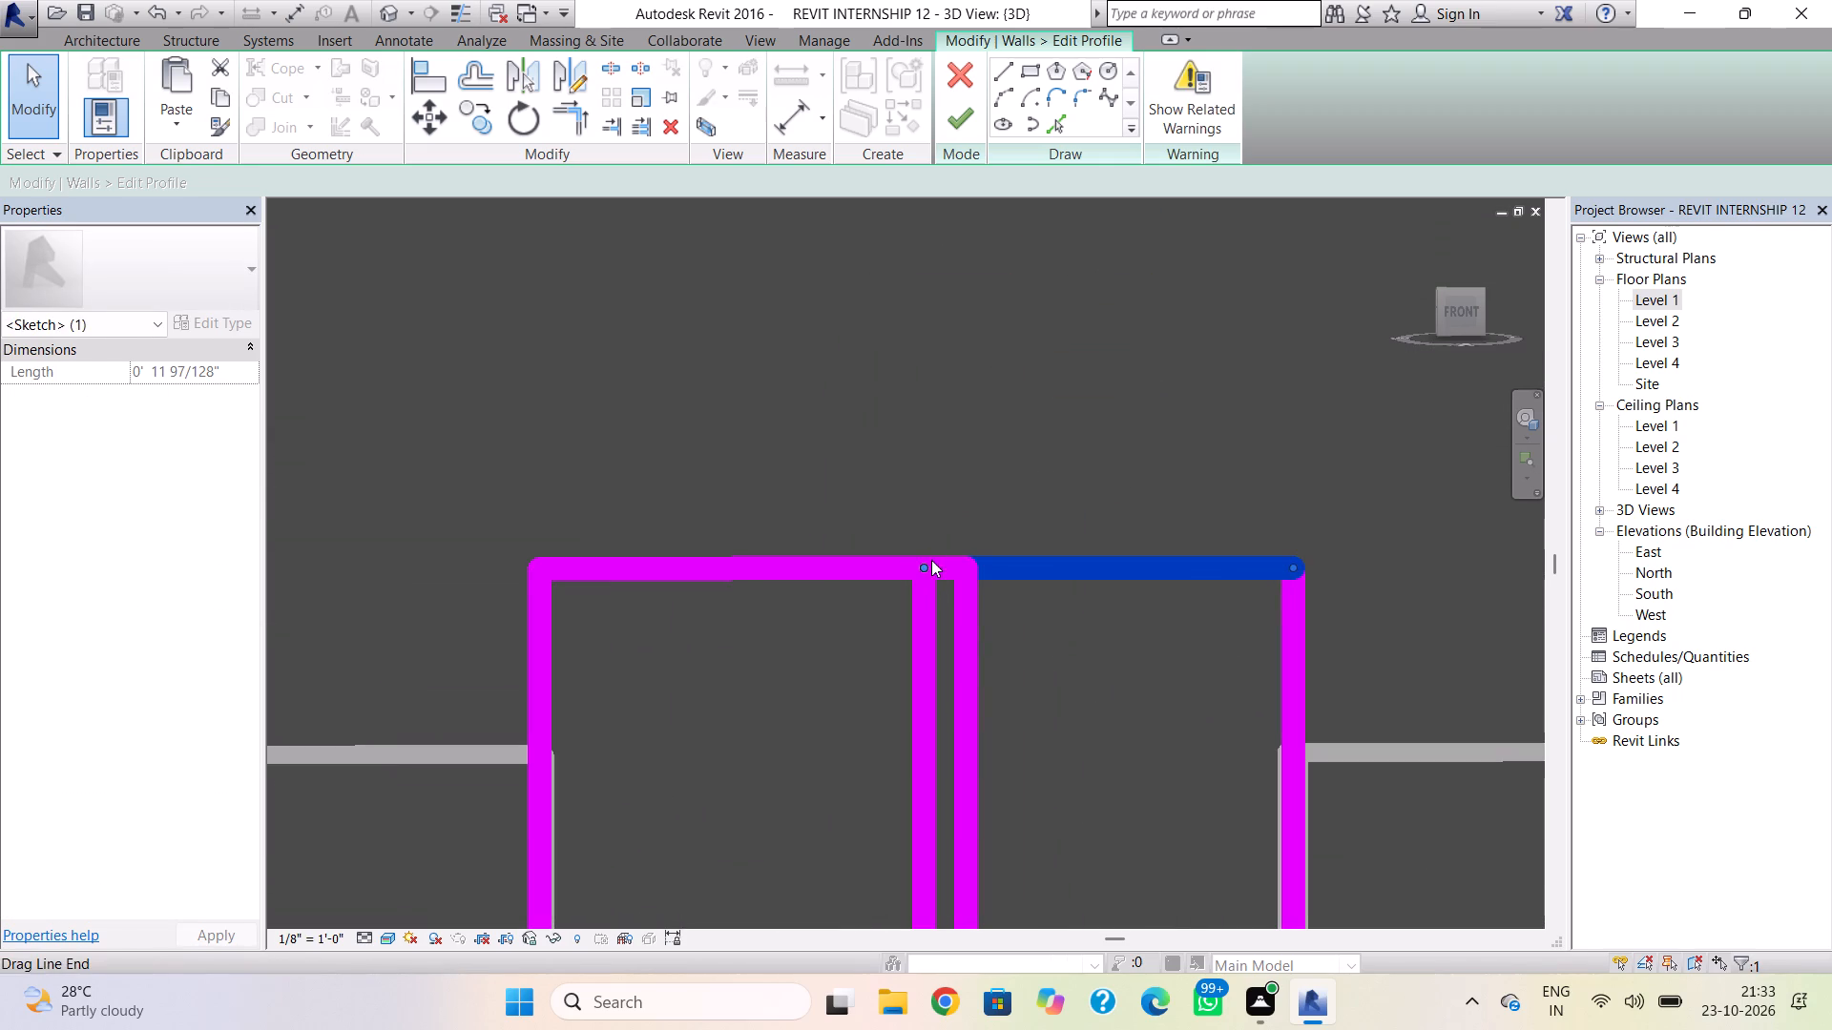
pyautogui.moveTo(922, 565); pyautogui.dragTo(949, 568)
pyautogui.click(1003, 572)
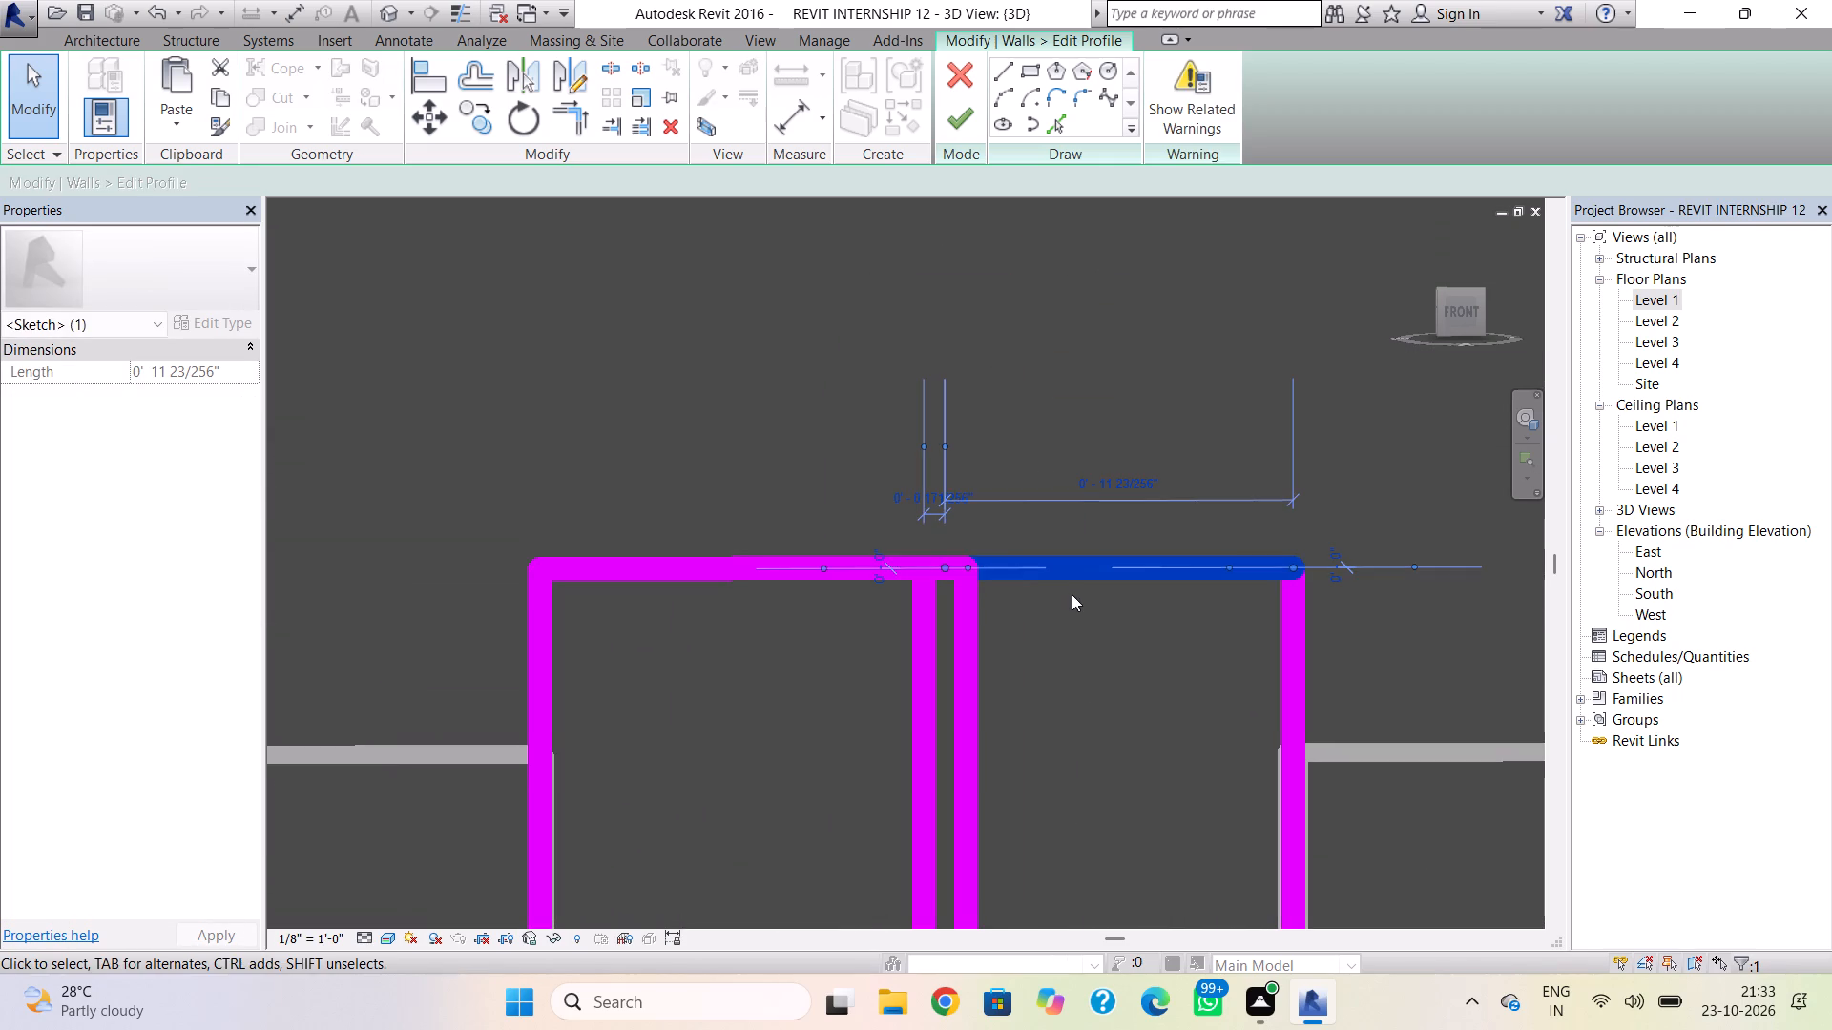
pyautogui.press('Delete')
pyautogui.click(961, 570)
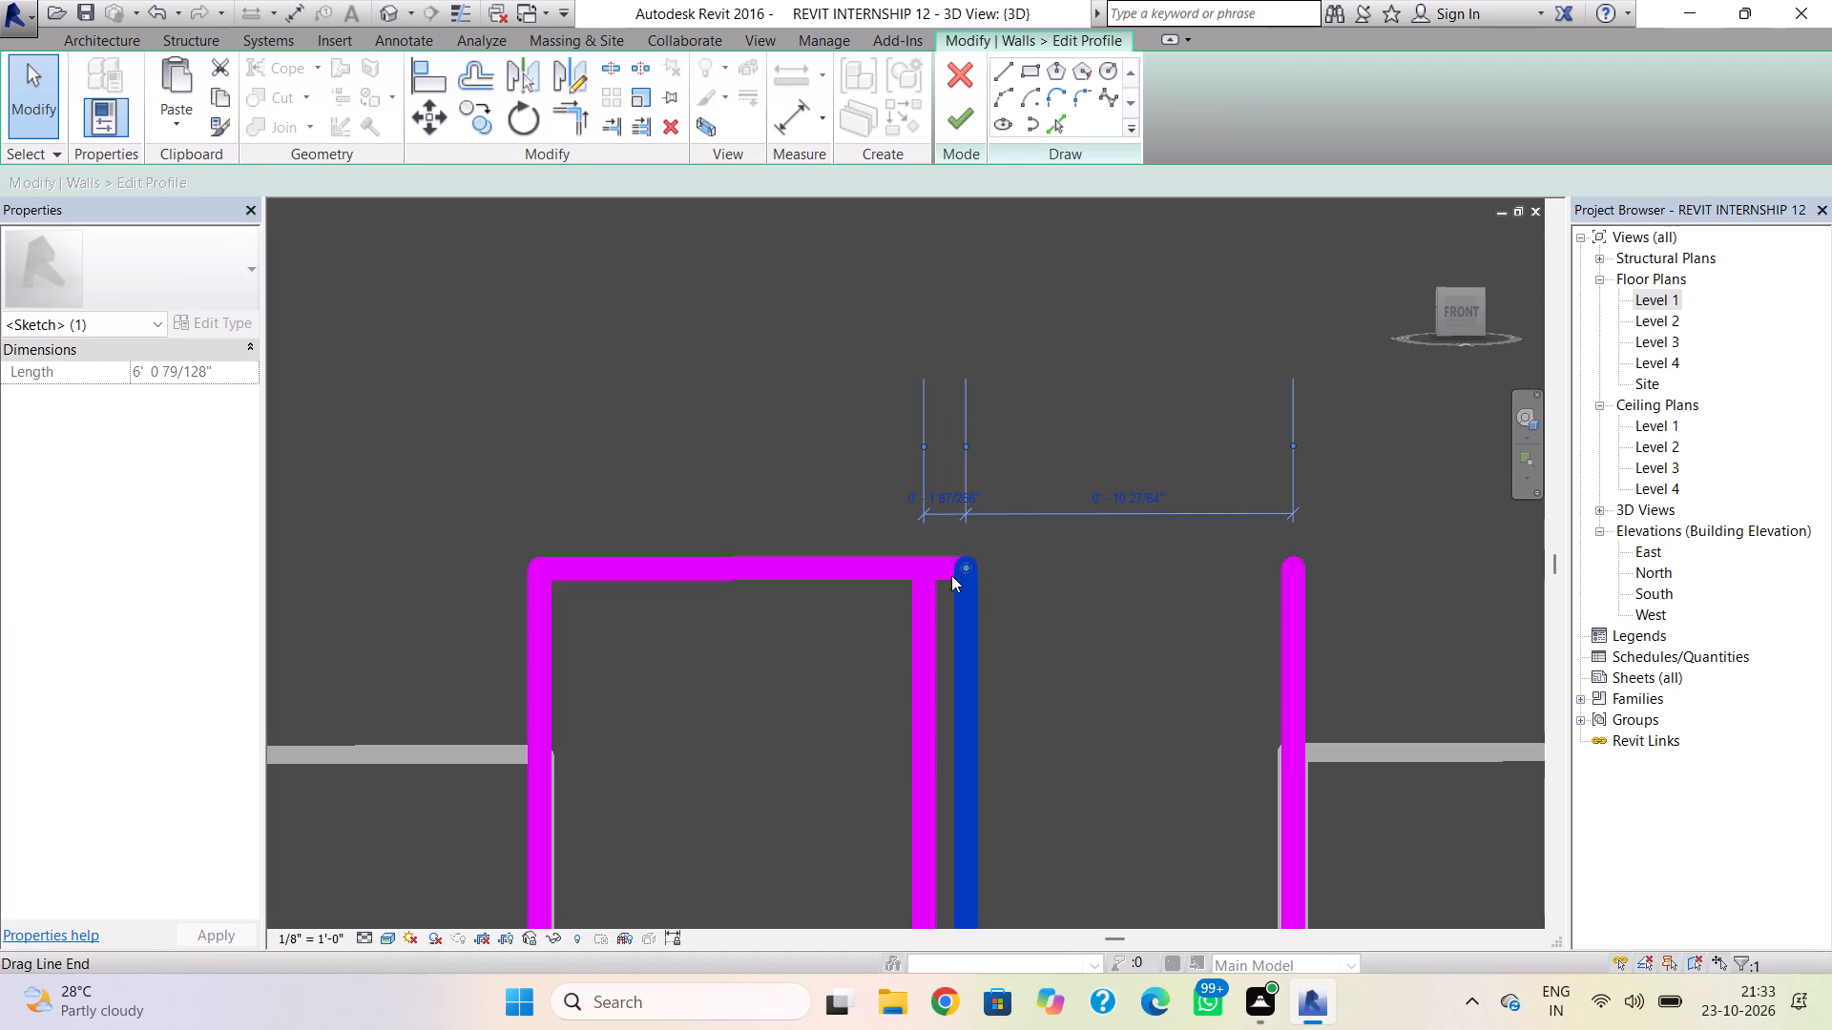
pyautogui.click(951, 568)
pyautogui.click(828, 573)
pyautogui.press('Delete')
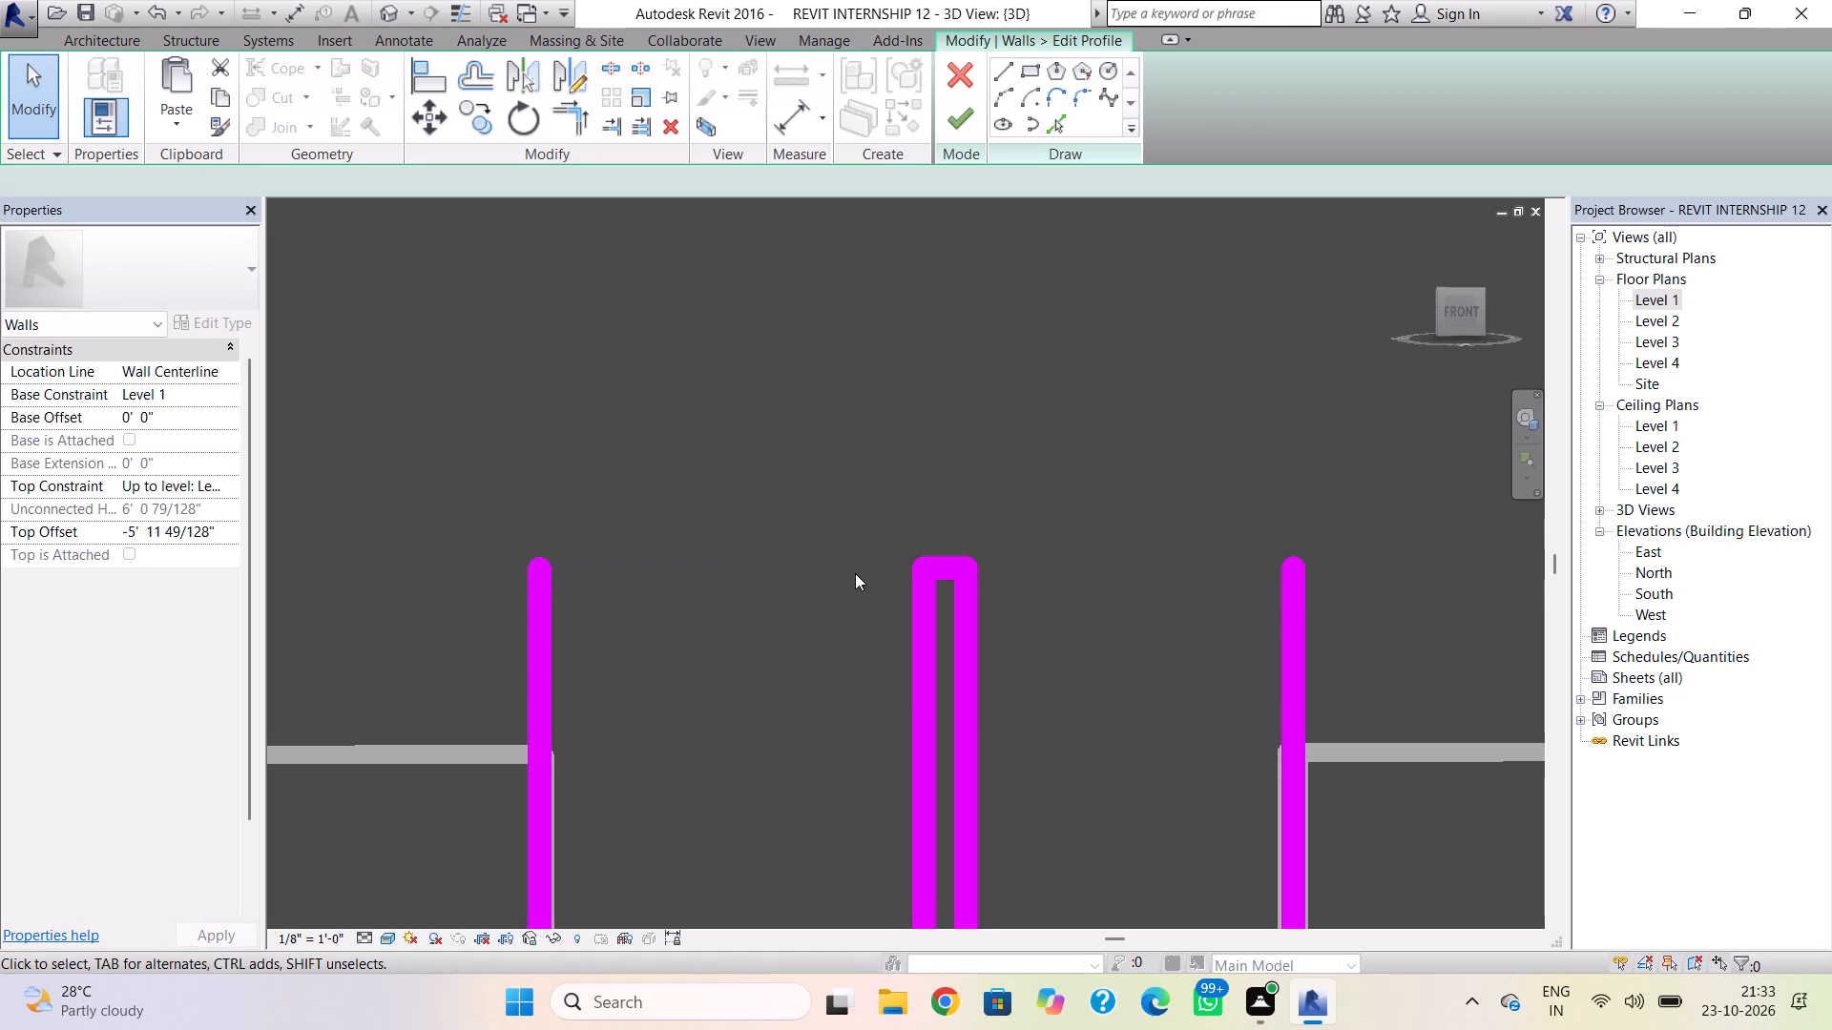
pyautogui.click(947, 570)
pyautogui.press('Delete')
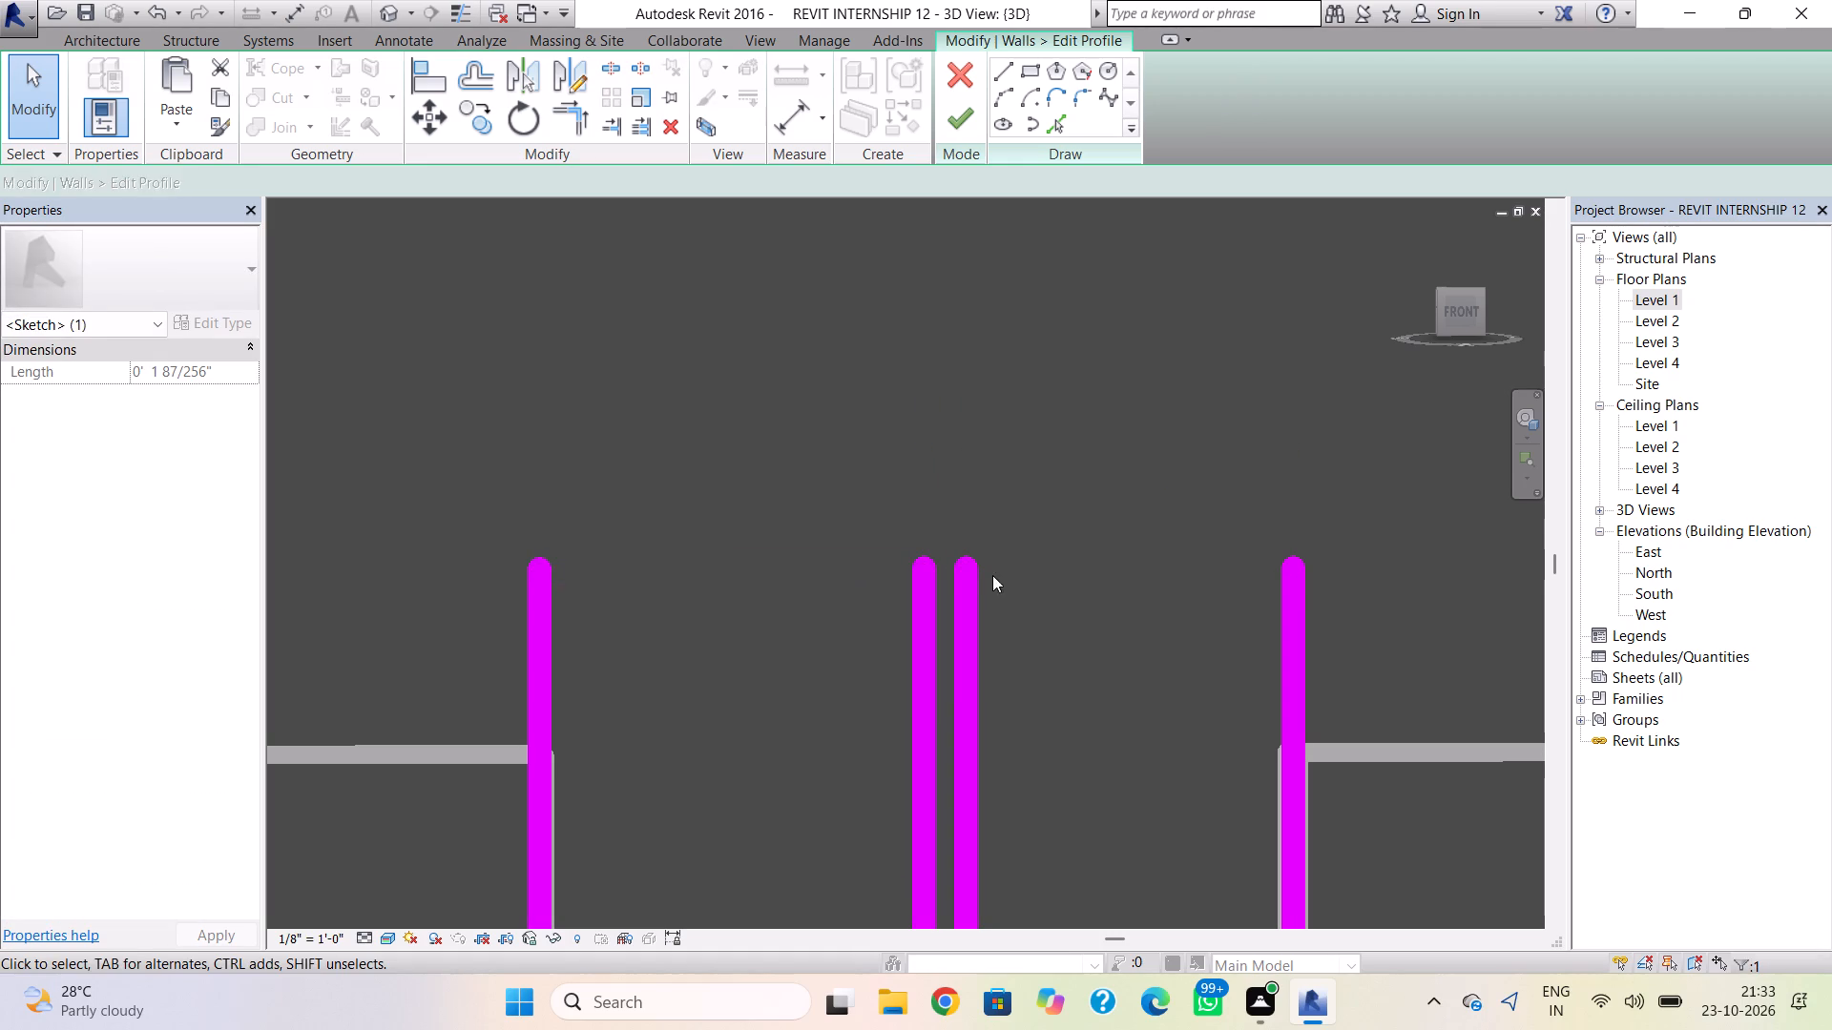
# Draw two top lines joining each middle vertical to the profile's outer edge on its side, leaving the narrow gap open.
pyautogui.click(1010, 65)
pyautogui.click(922, 567)
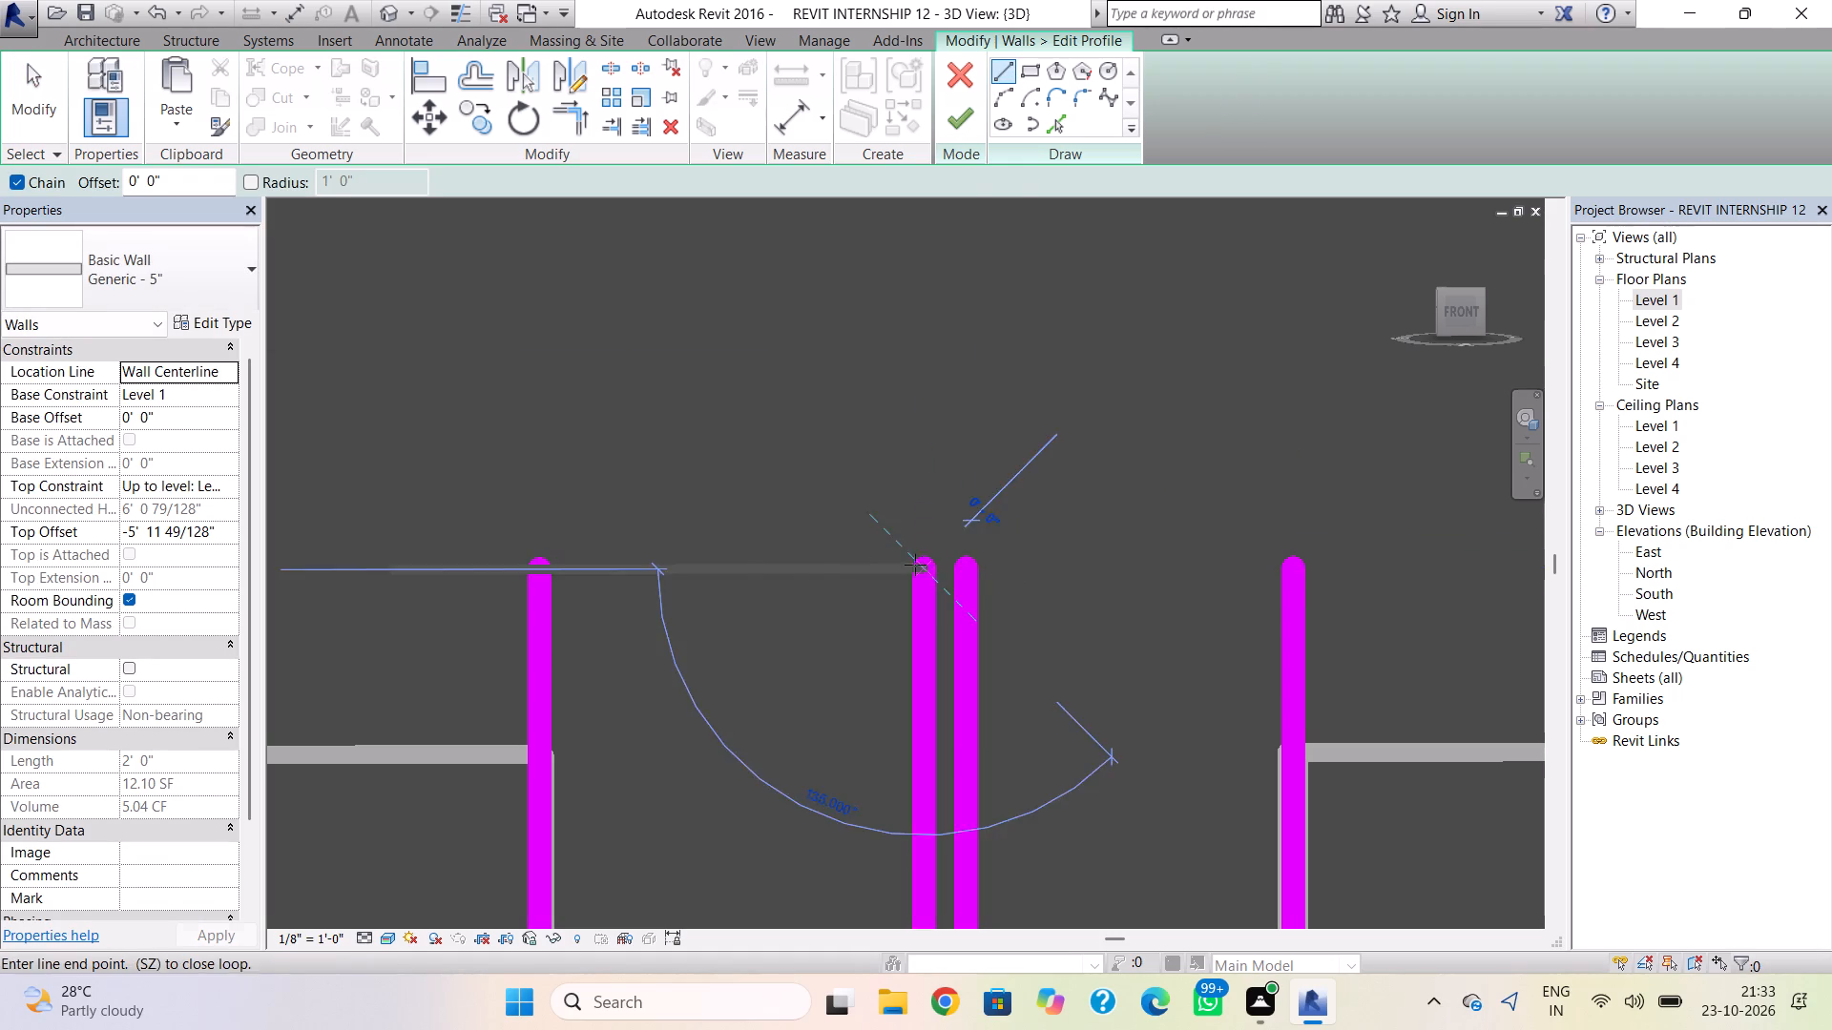
pyautogui.click(547, 572)
pyautogui.click(976, 564)
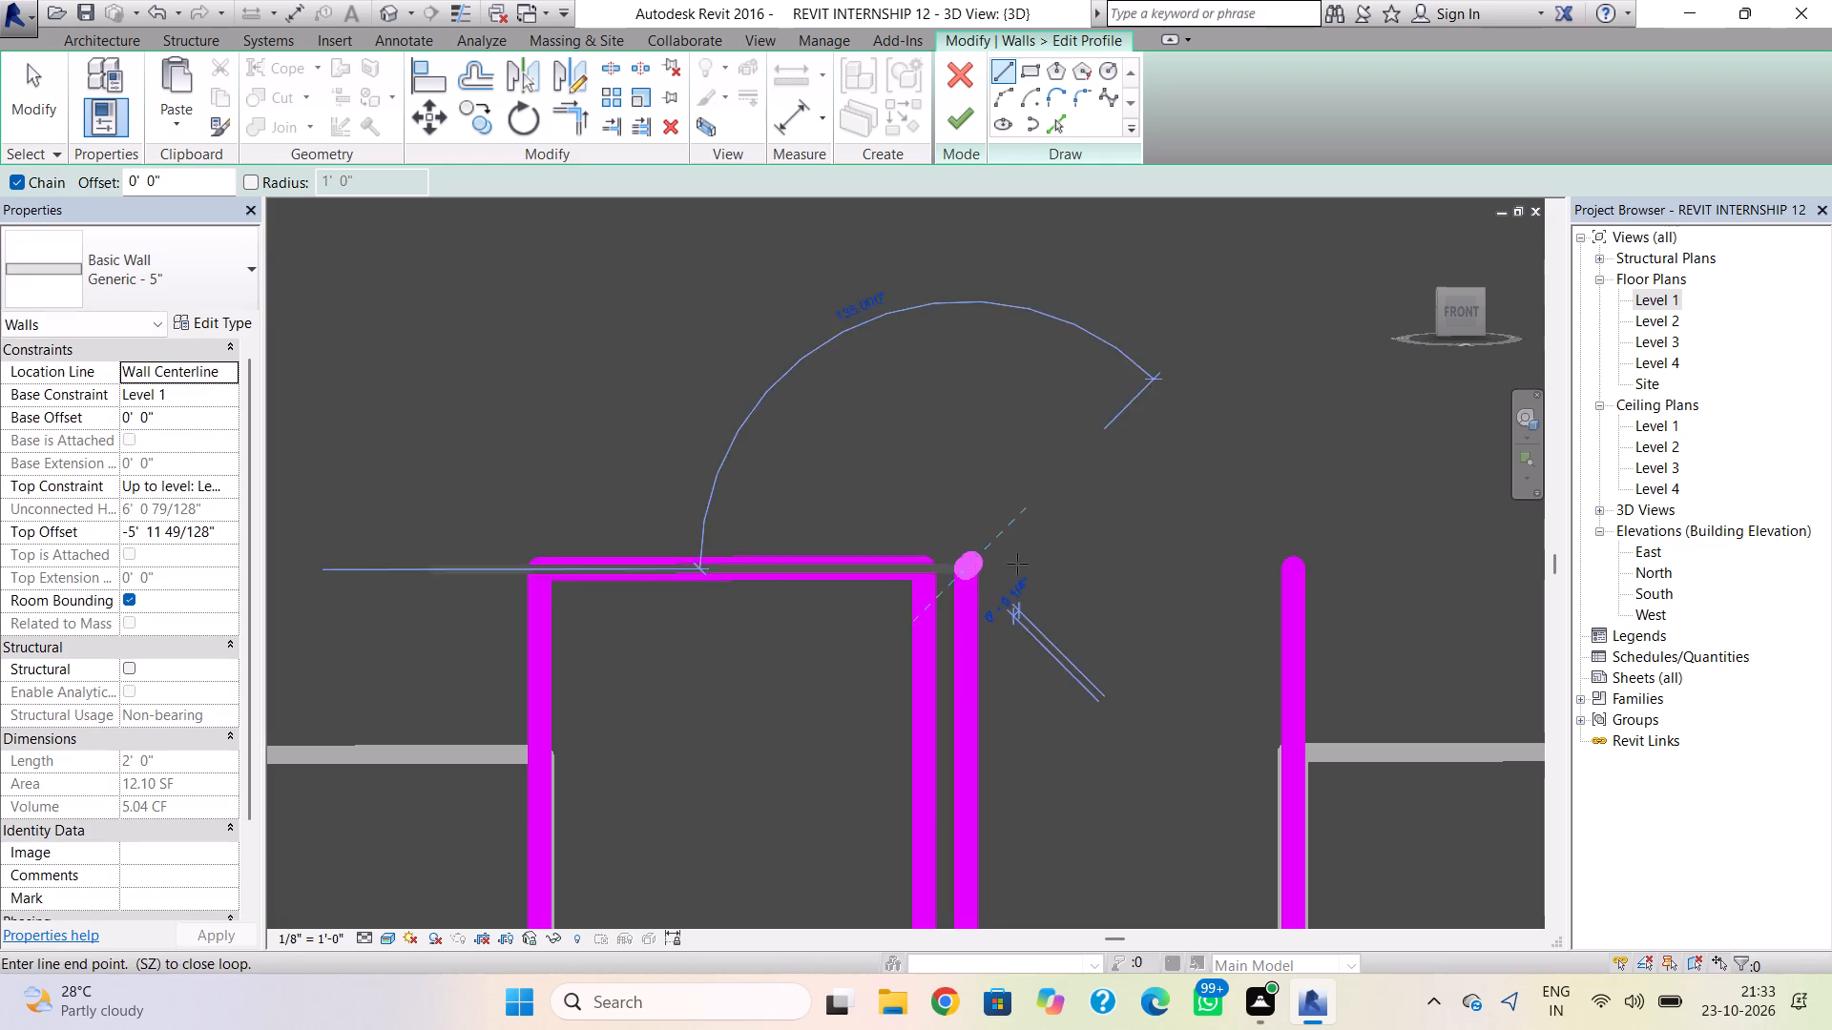
pyautogui.click(1288, 563)
# Delete all the bottom lines of the 2' wall profile, including the short one across the narrow middle gap.
pyautogui.scroll(-4, 1129, 667)
pyautogui.scroll(-2, 1080, 755)
pyautogui.moveTo(1078, 762); pyautogui.dragTo(1057, 471, button='middle')
pyautogui.scroll(1, 1056, 399)
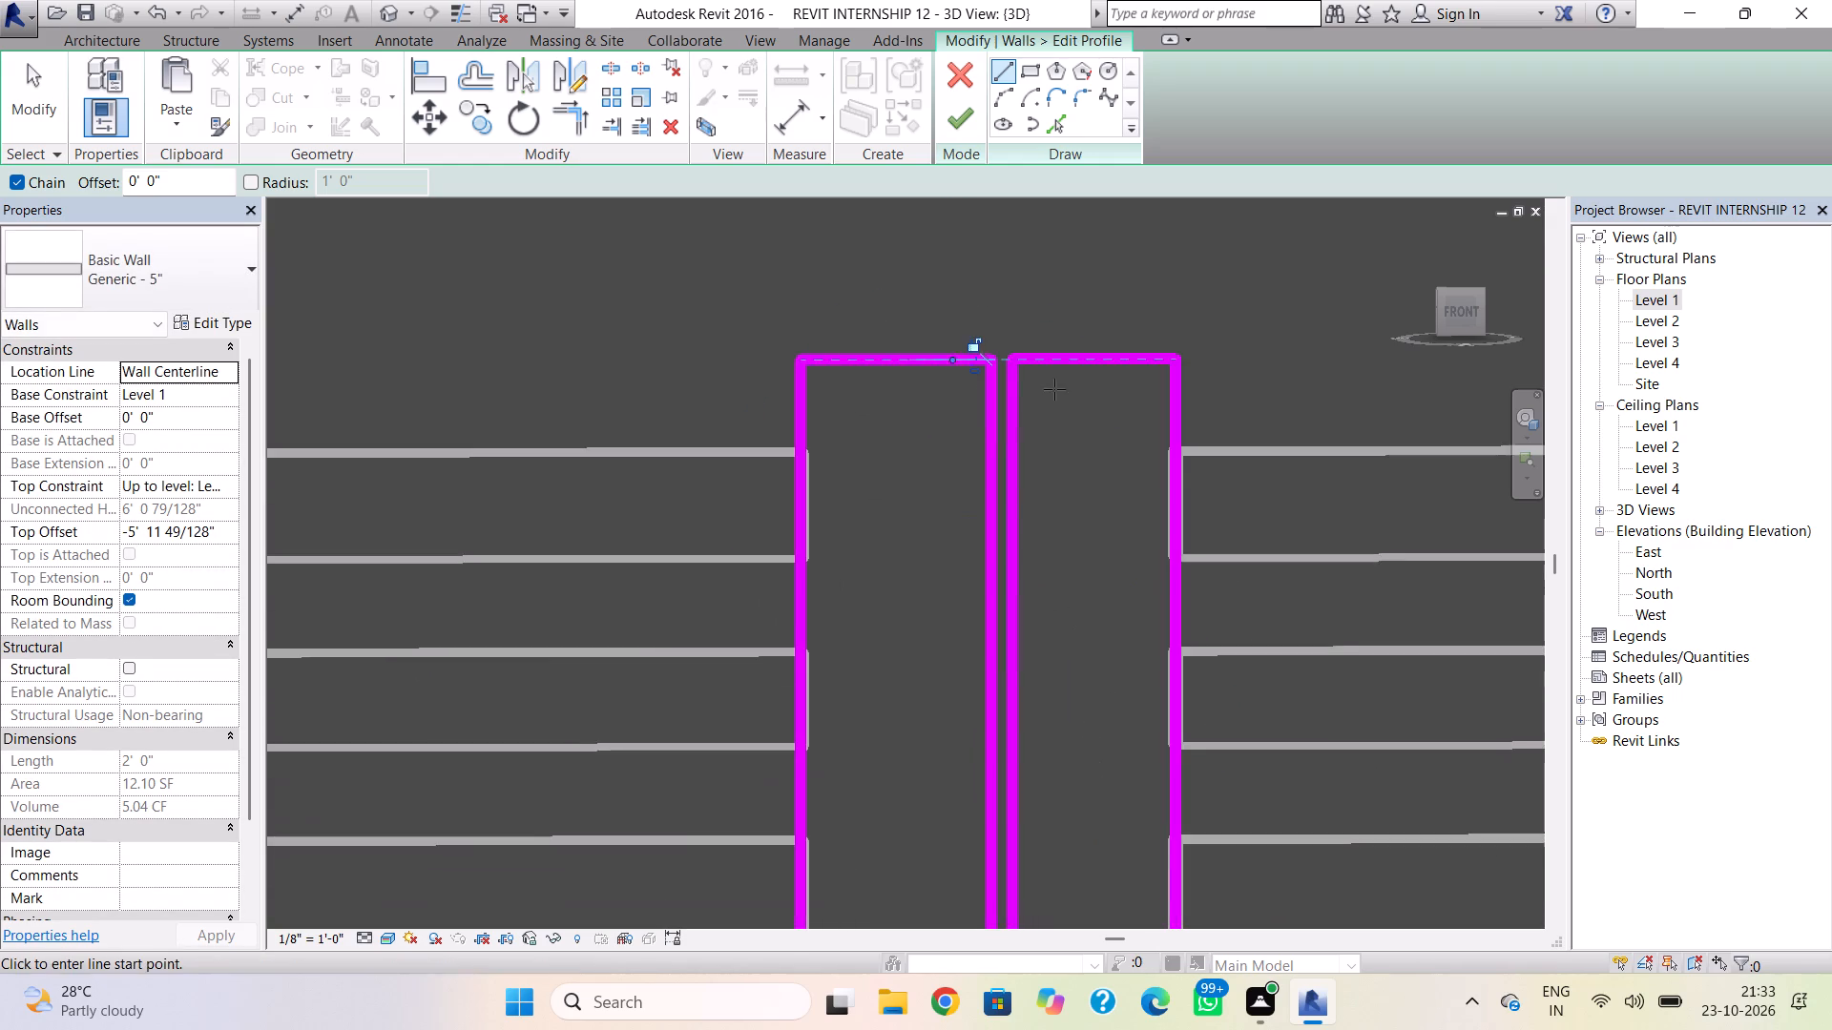
pyautogui.scroll(-3, 1028, 685)
pyautogui.moveTo(1016, 733); pyautogui.dragTo(1010, 492, button='middle')
pyautogui.moveTo(1010, 741); pyautogui.dragTo(989, 467, button='middle')
pyautogui.scroll(-1, 1001, 602)
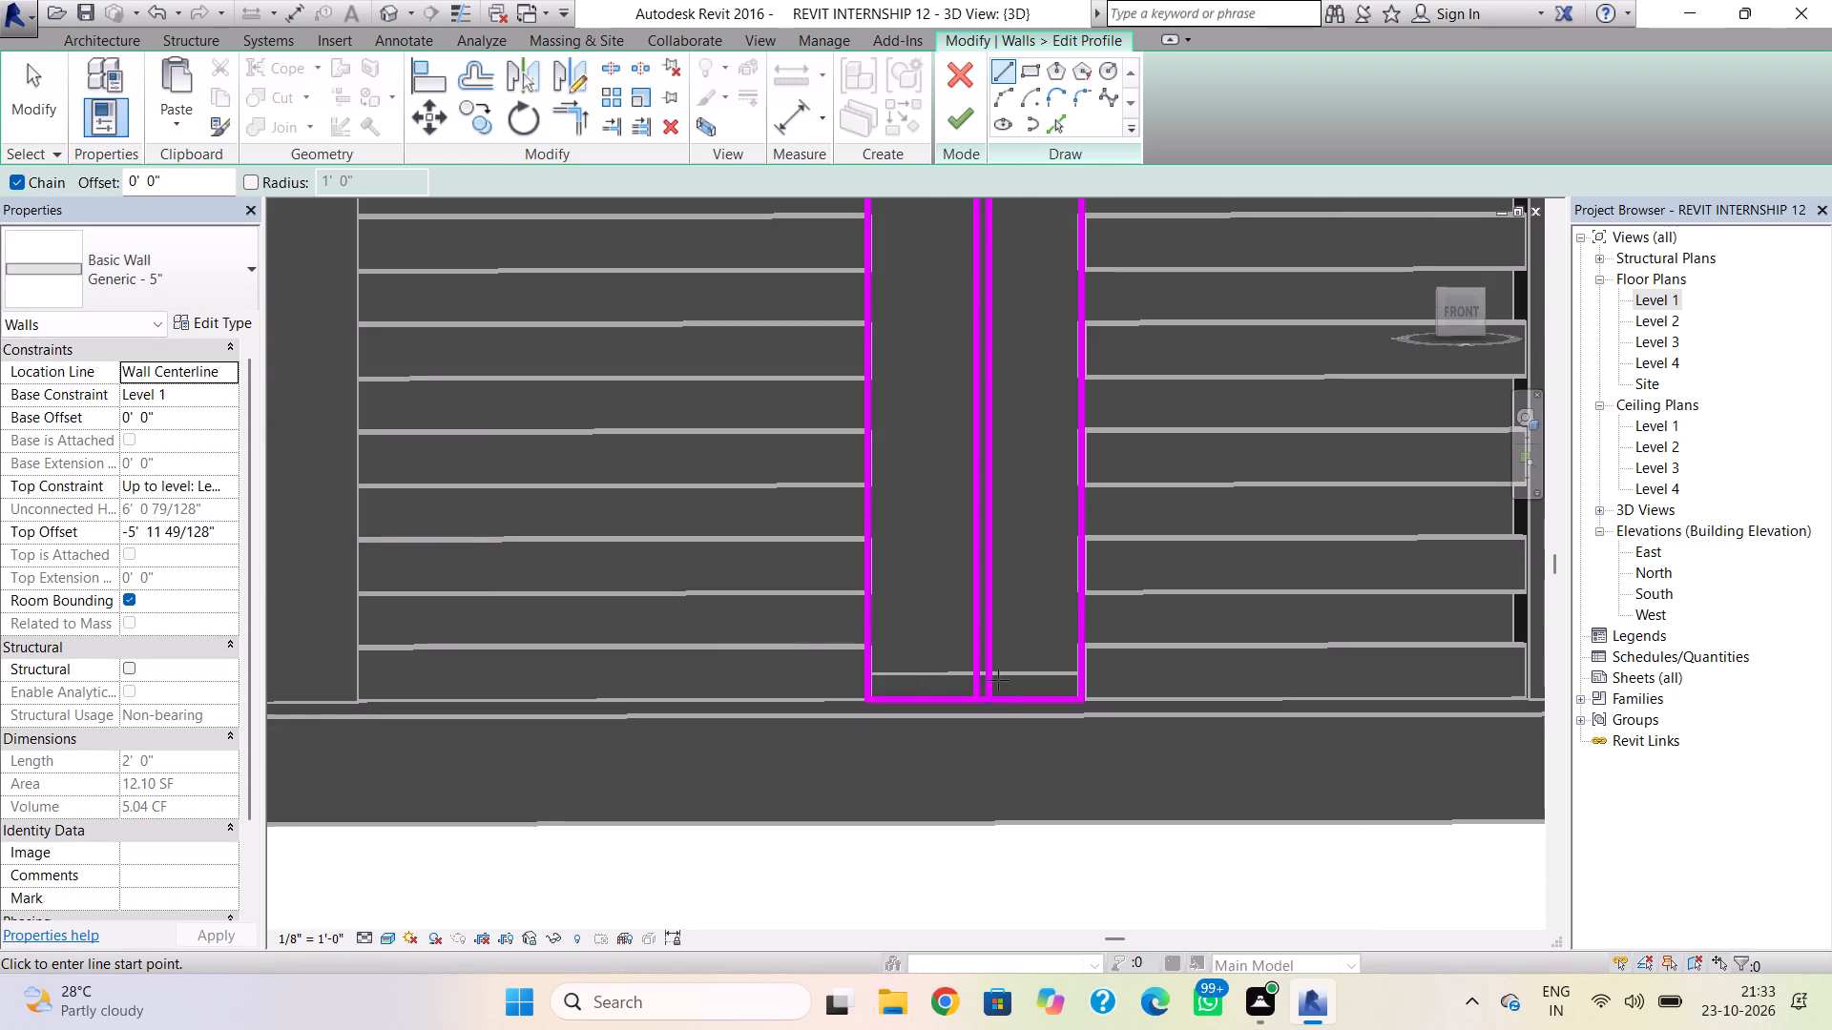
pyautogui.press('Escape')
pyautogui.press('Escape')
pyautogui.click(1016, 706)
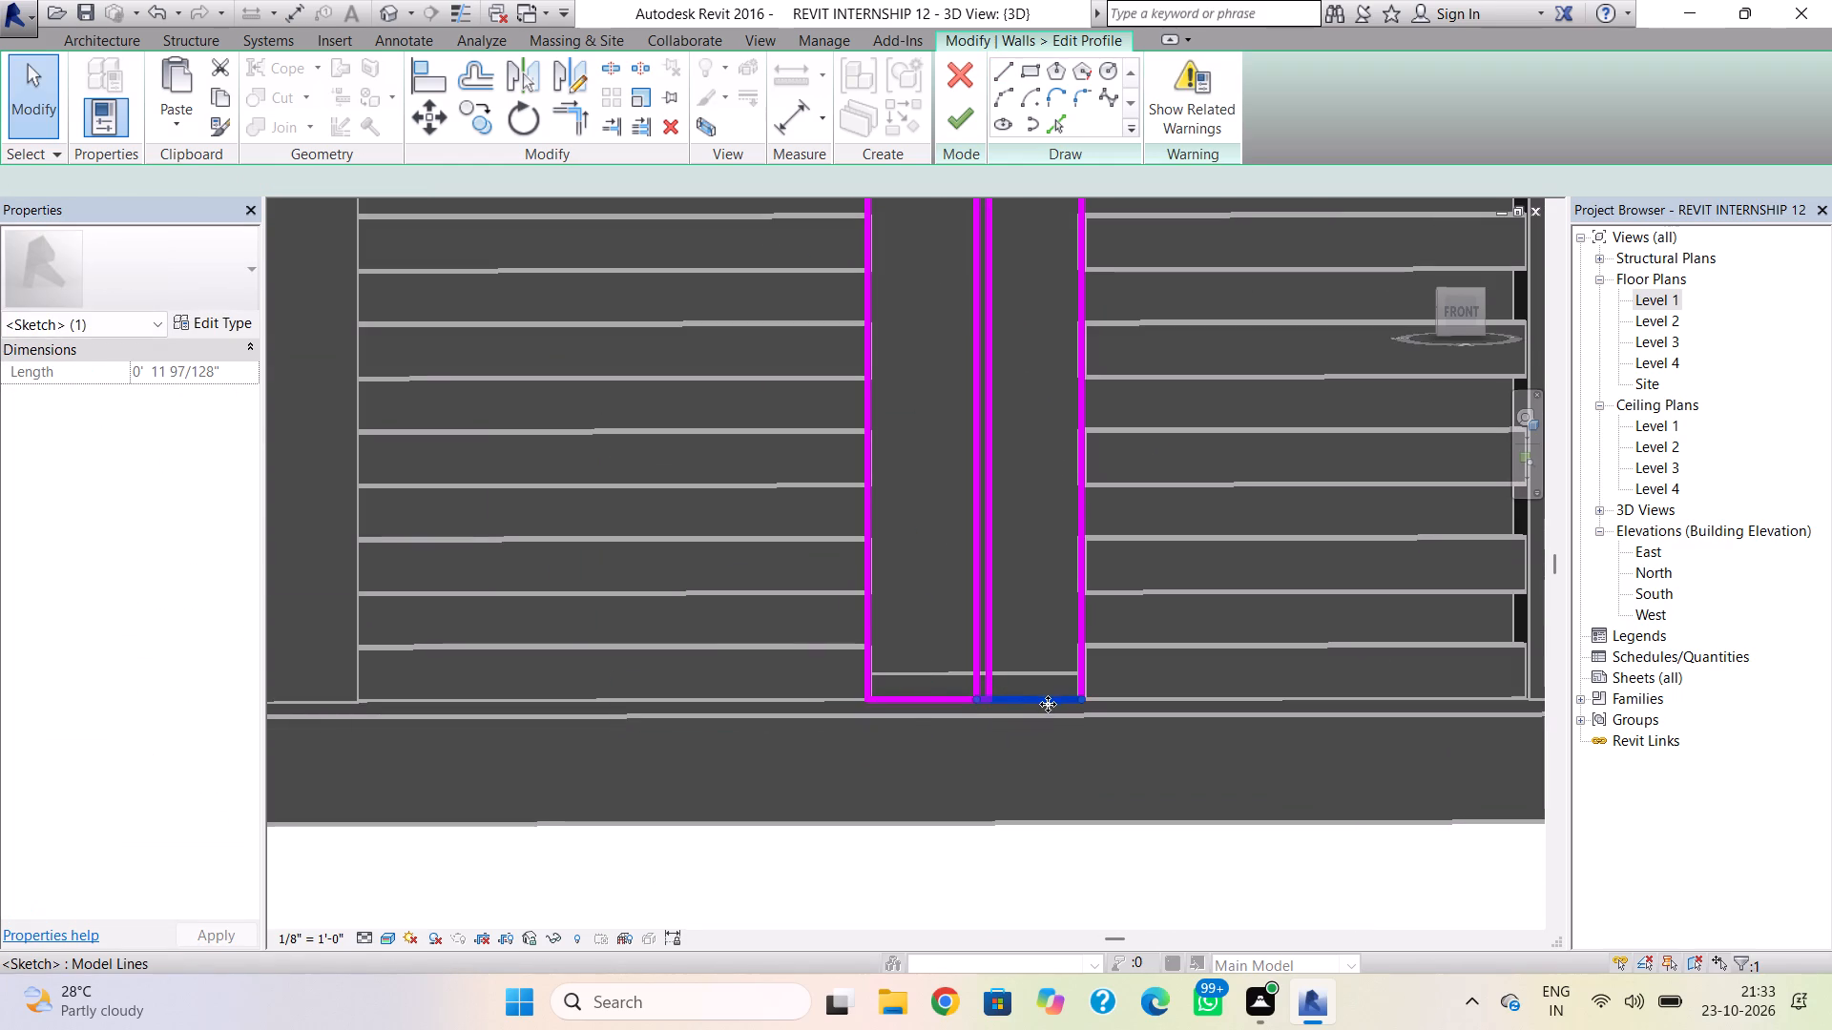
pyautogui.press('Delete')
pyautogui.click(952, 694)
pyautogui.press('Delete')
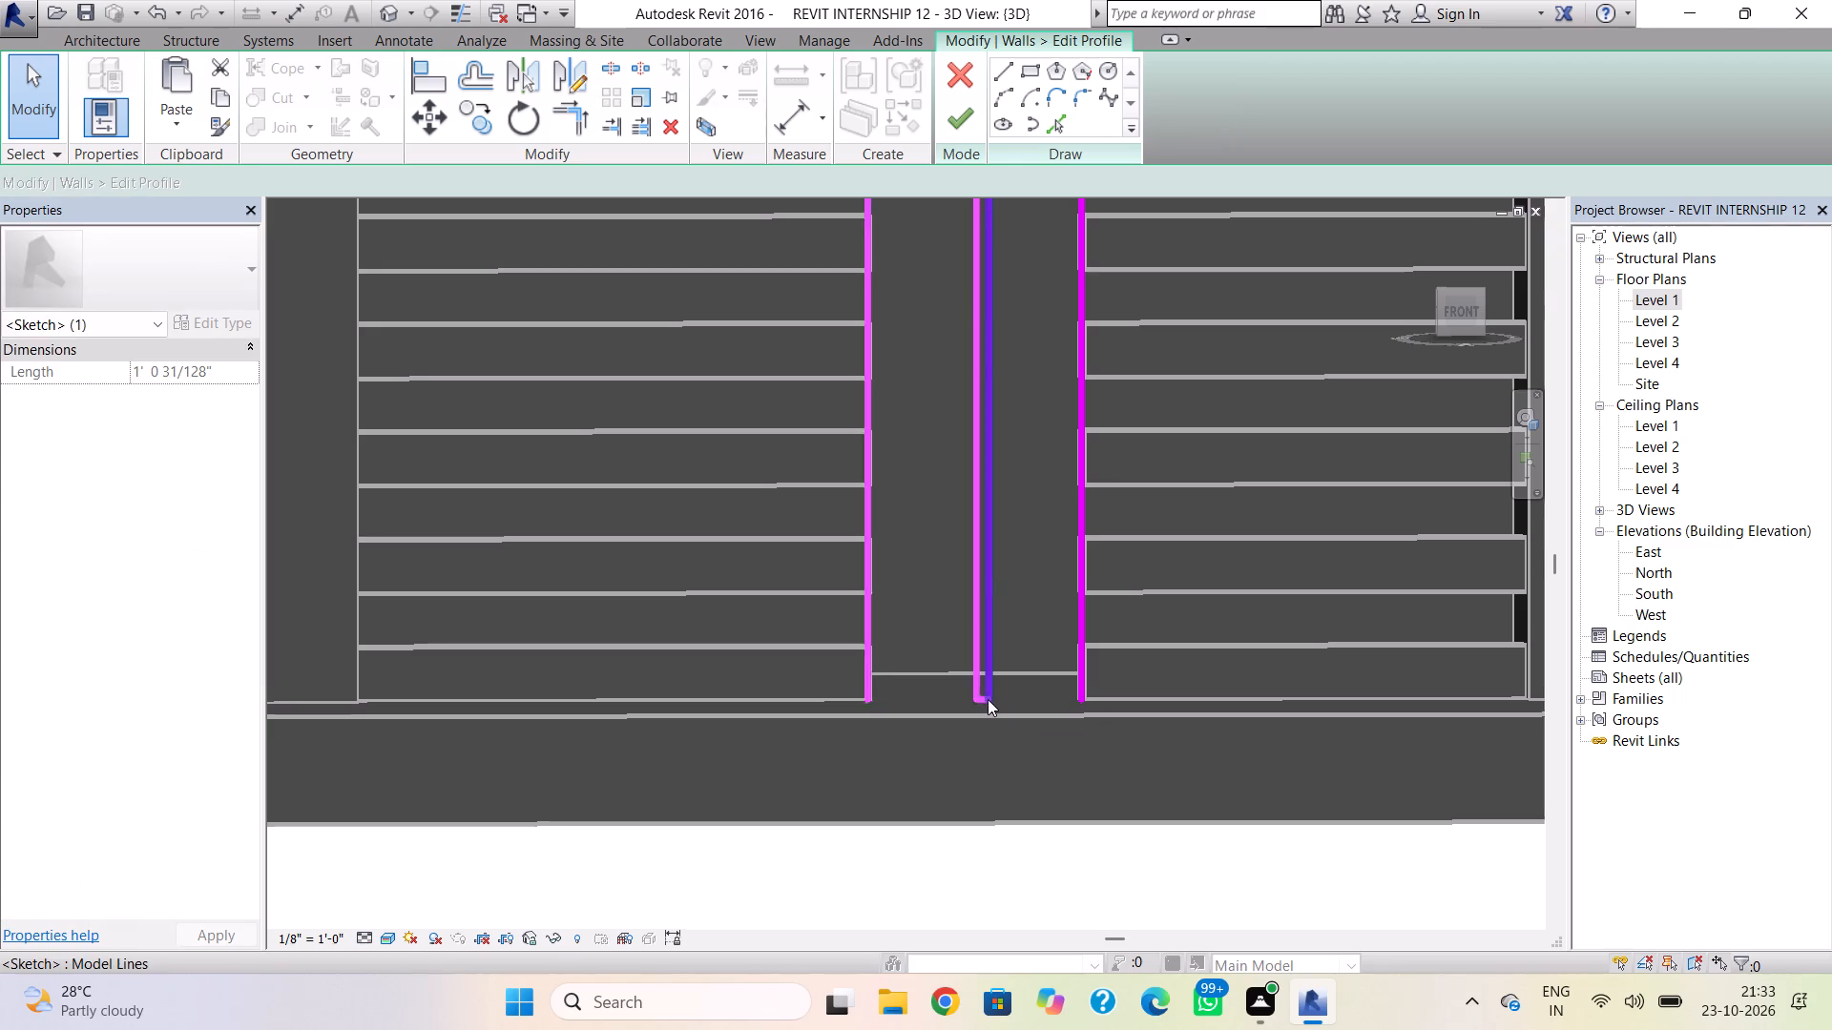
pyautogui.scroll(7, 988, 700)
pyautogui.click(976, 700)
pyautogui.press('Delete')
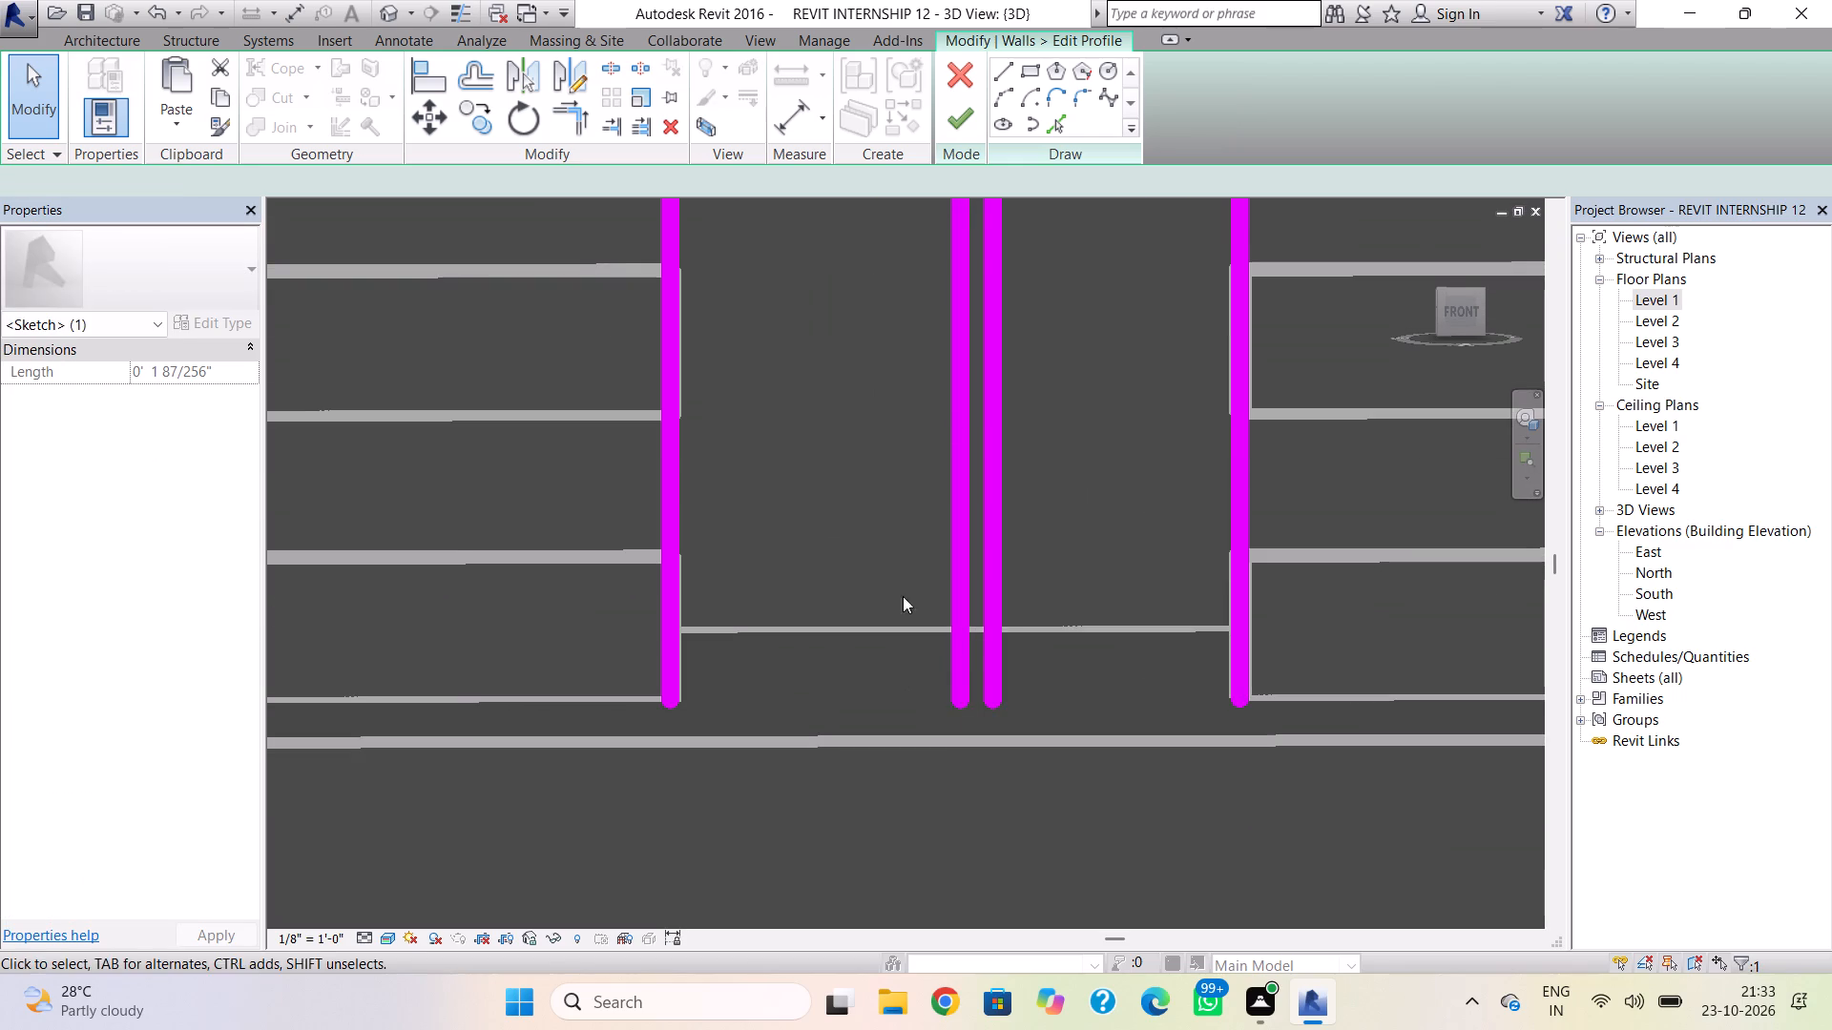
# Draw two bottom lines joining each middle vertical to the outer edge on its side, leaving the gap open, and finish the profile edit.
pyautogui.click(996, 75)
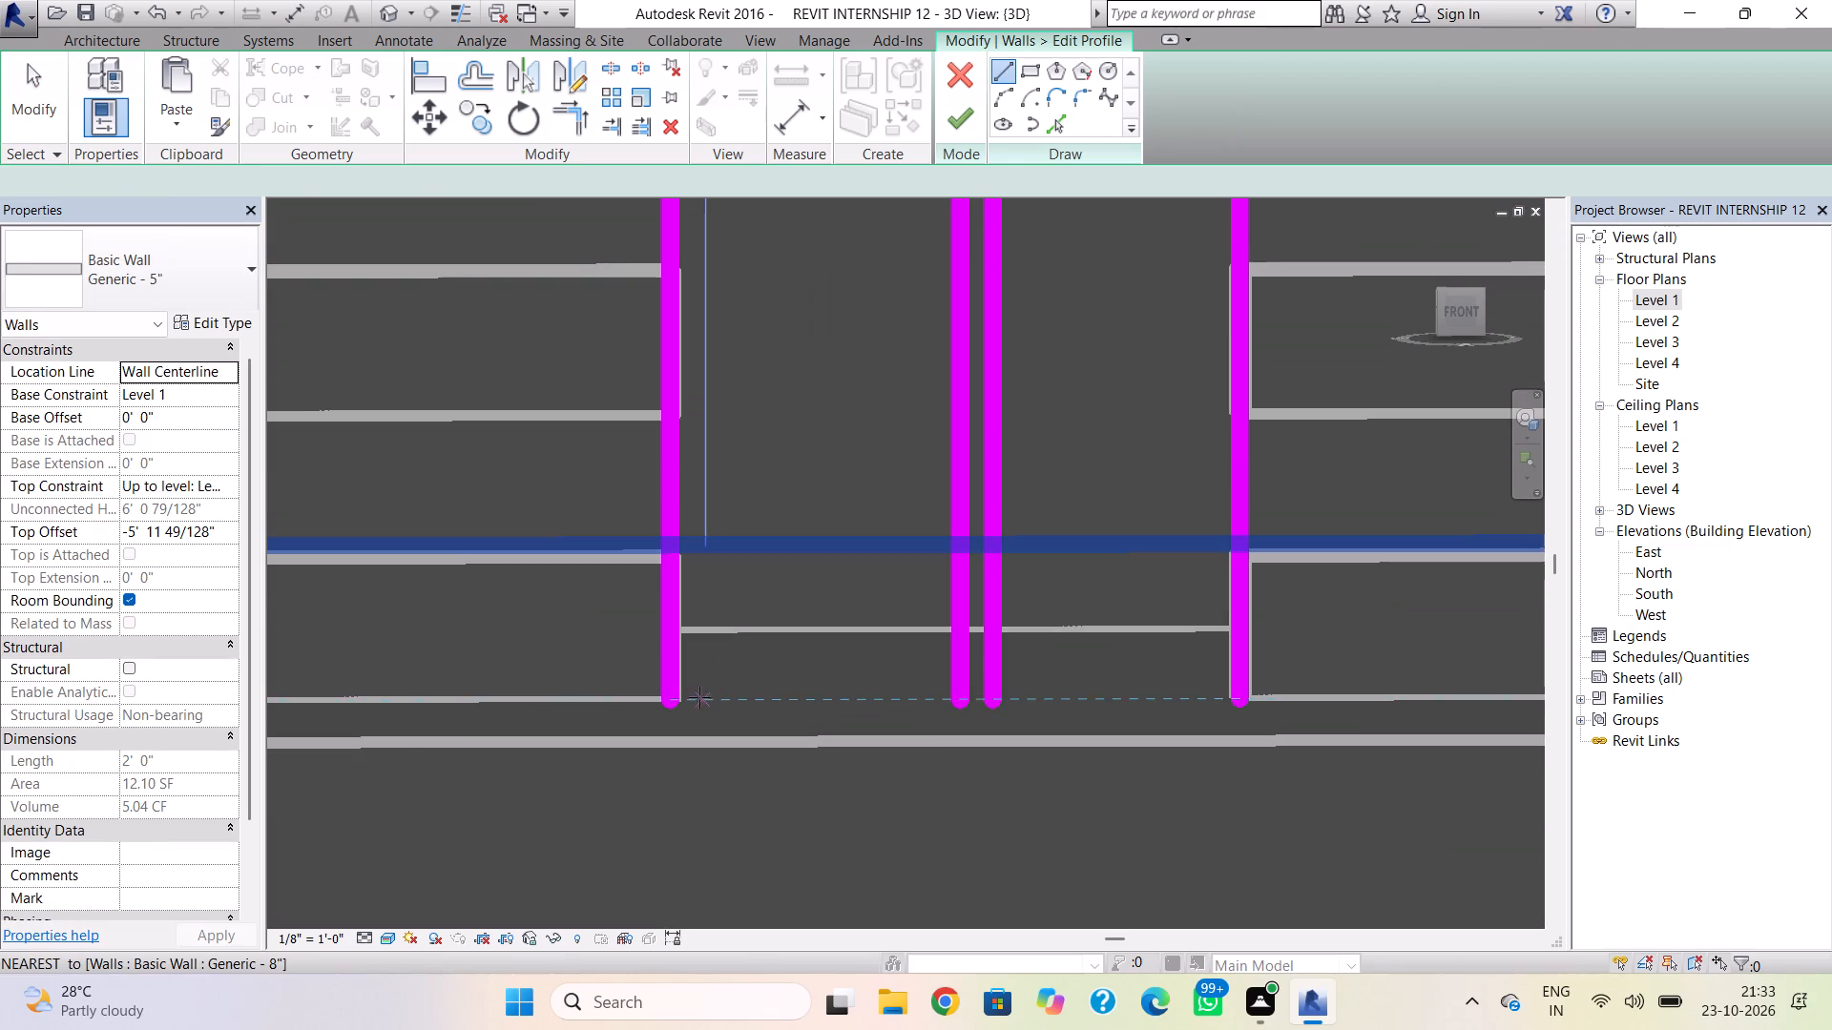
pyautogui.click(677, 704)
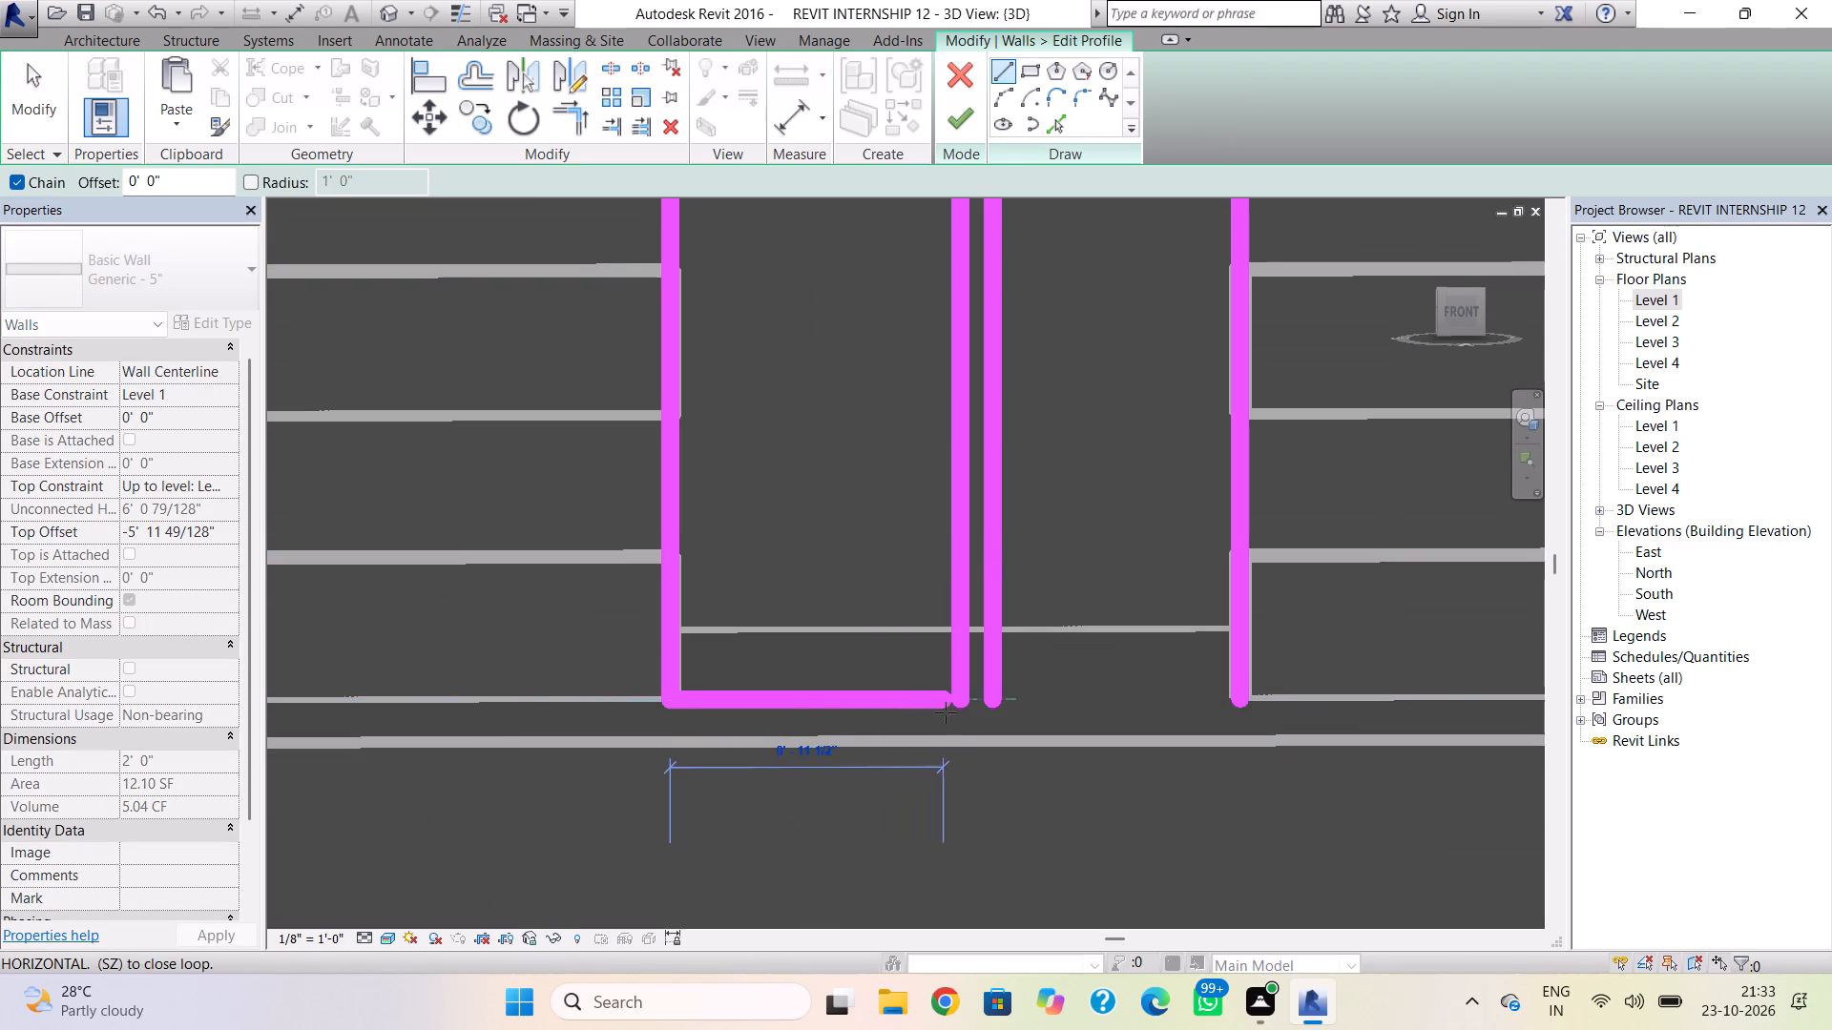
pyautogui.click(949, 712)
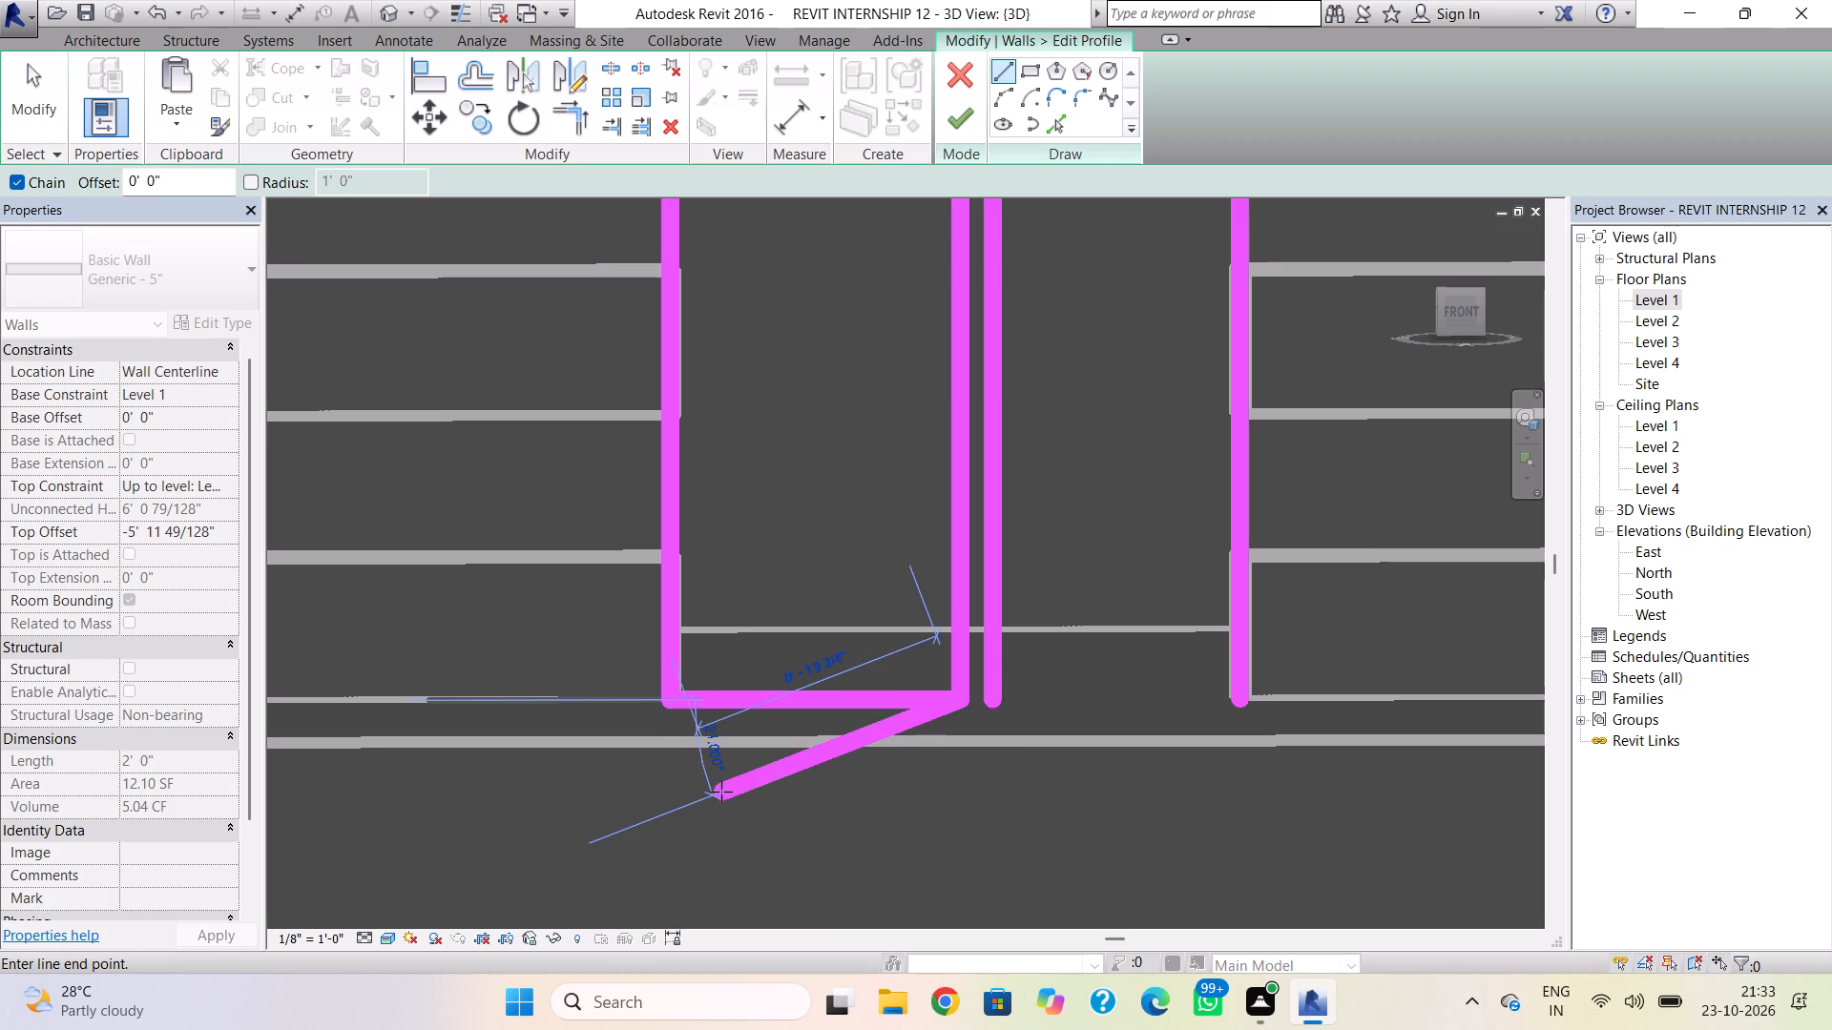
pyautogui.press('Escape')
pyautogui.click(994, 694)
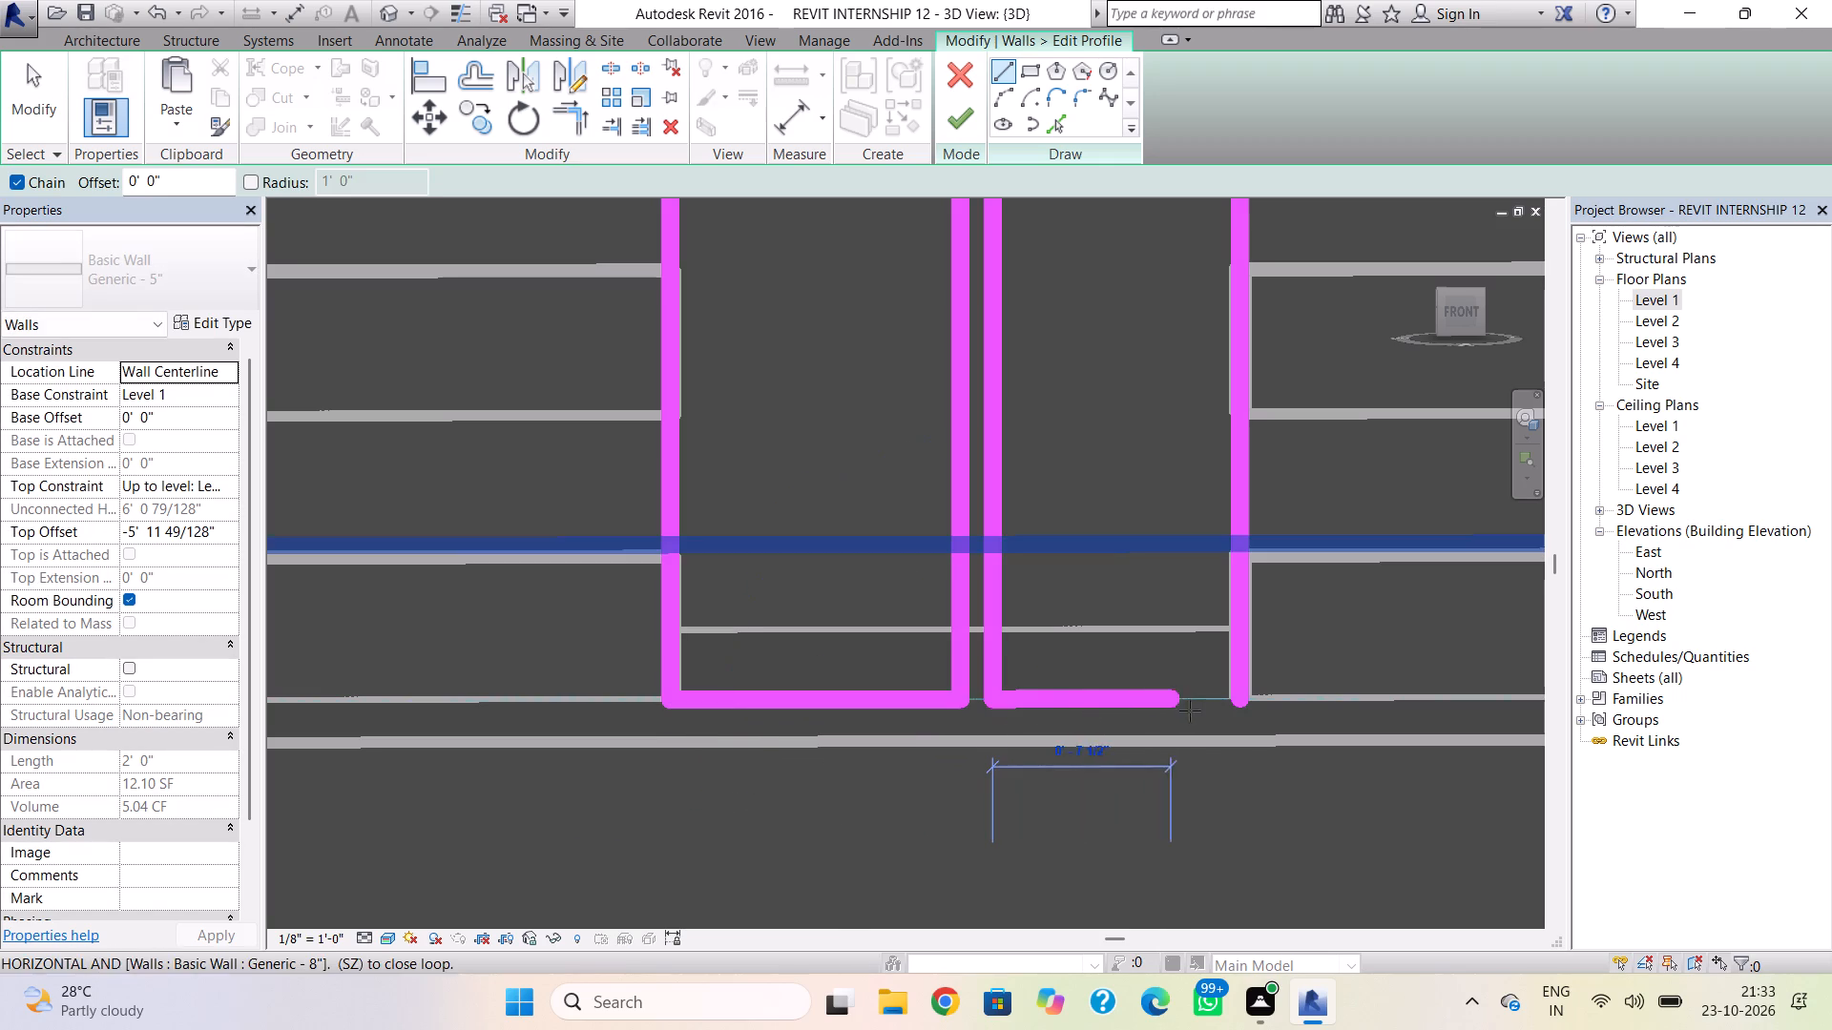
pyautogui.click(1228, 703)
pyautogui.press('Escape')
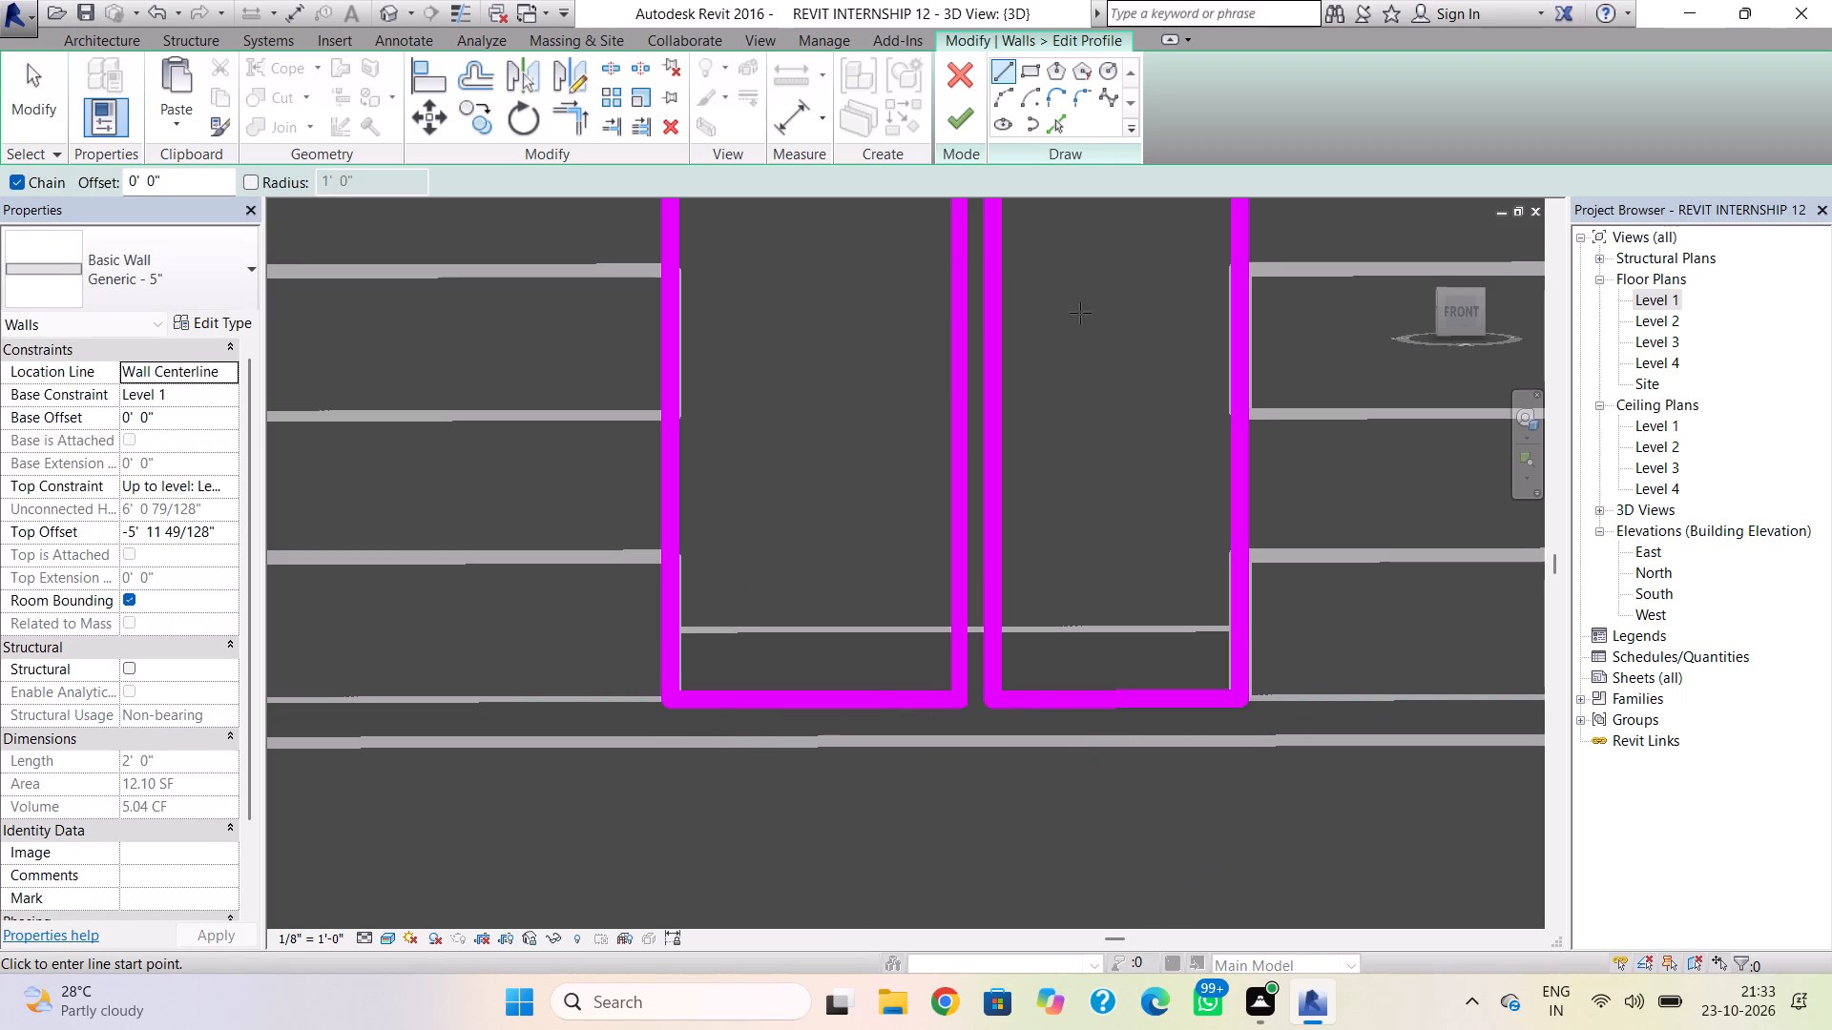
pyautogui.click(969, 116)
pyautogui.scroll(-5, 908, 620)
pyautogui.press('Escape')
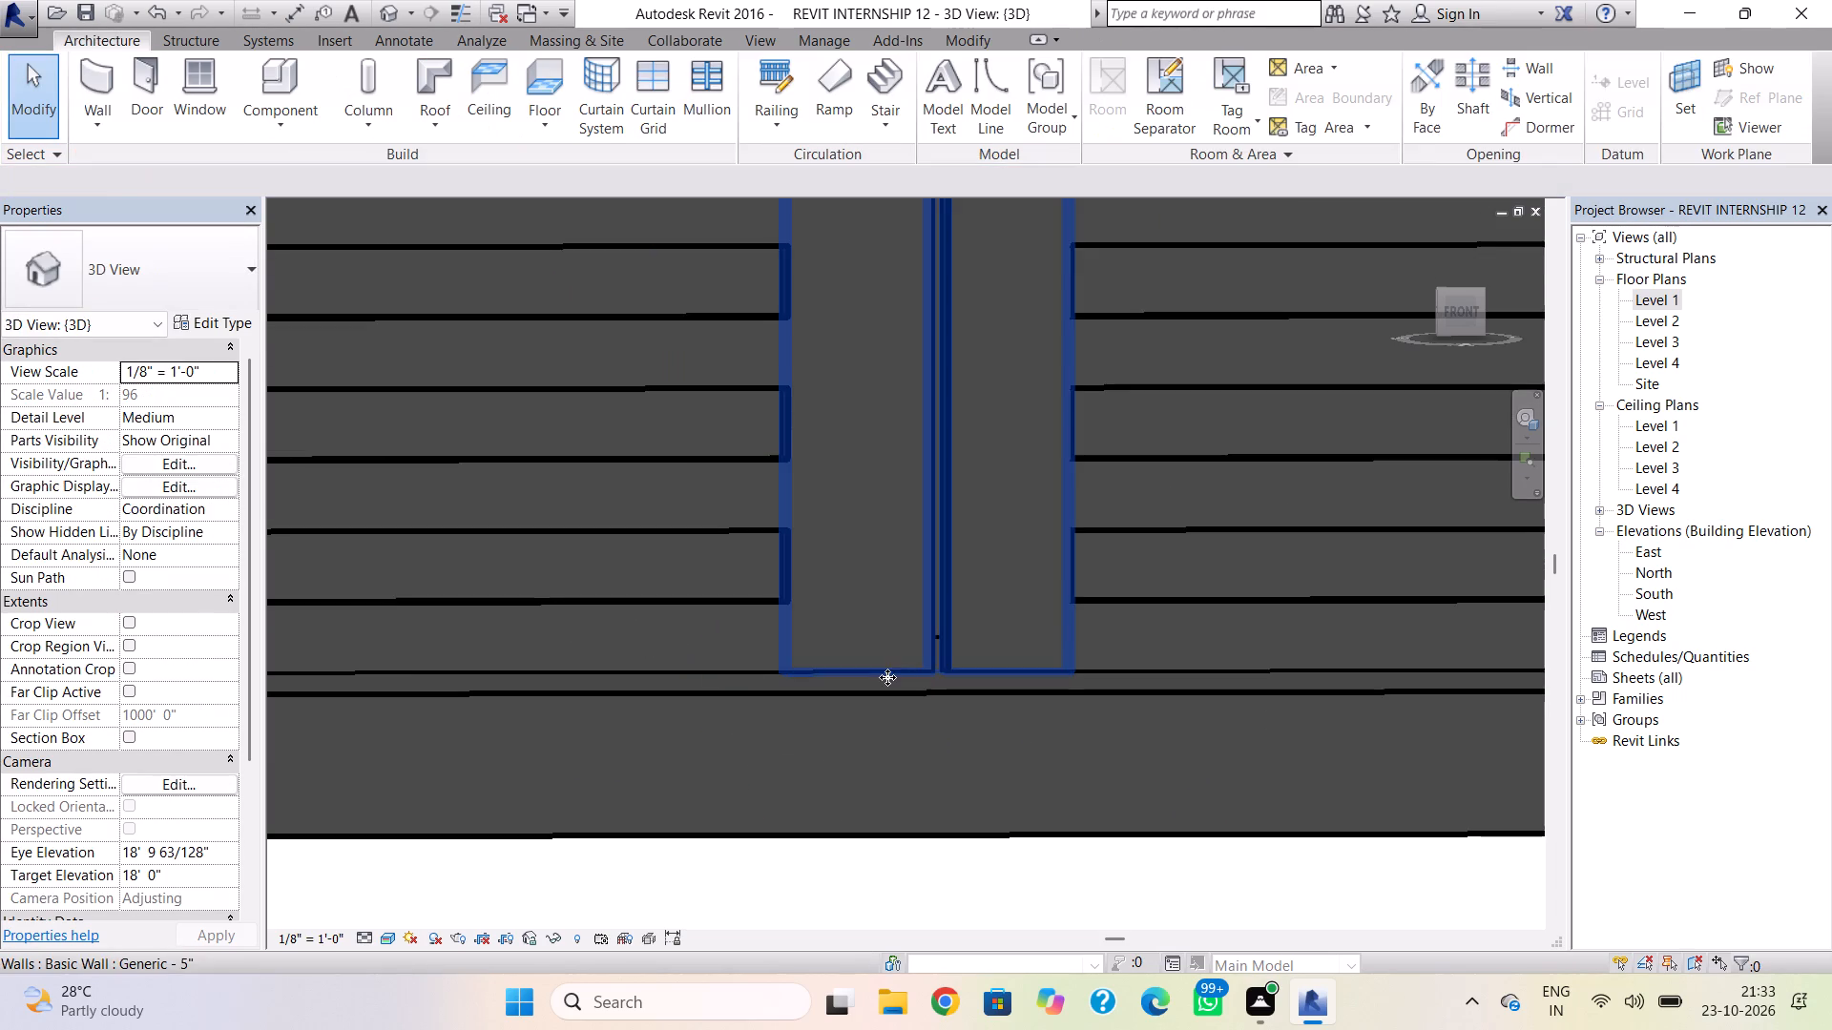
pyautogui.scroll(-8, 866, 693)
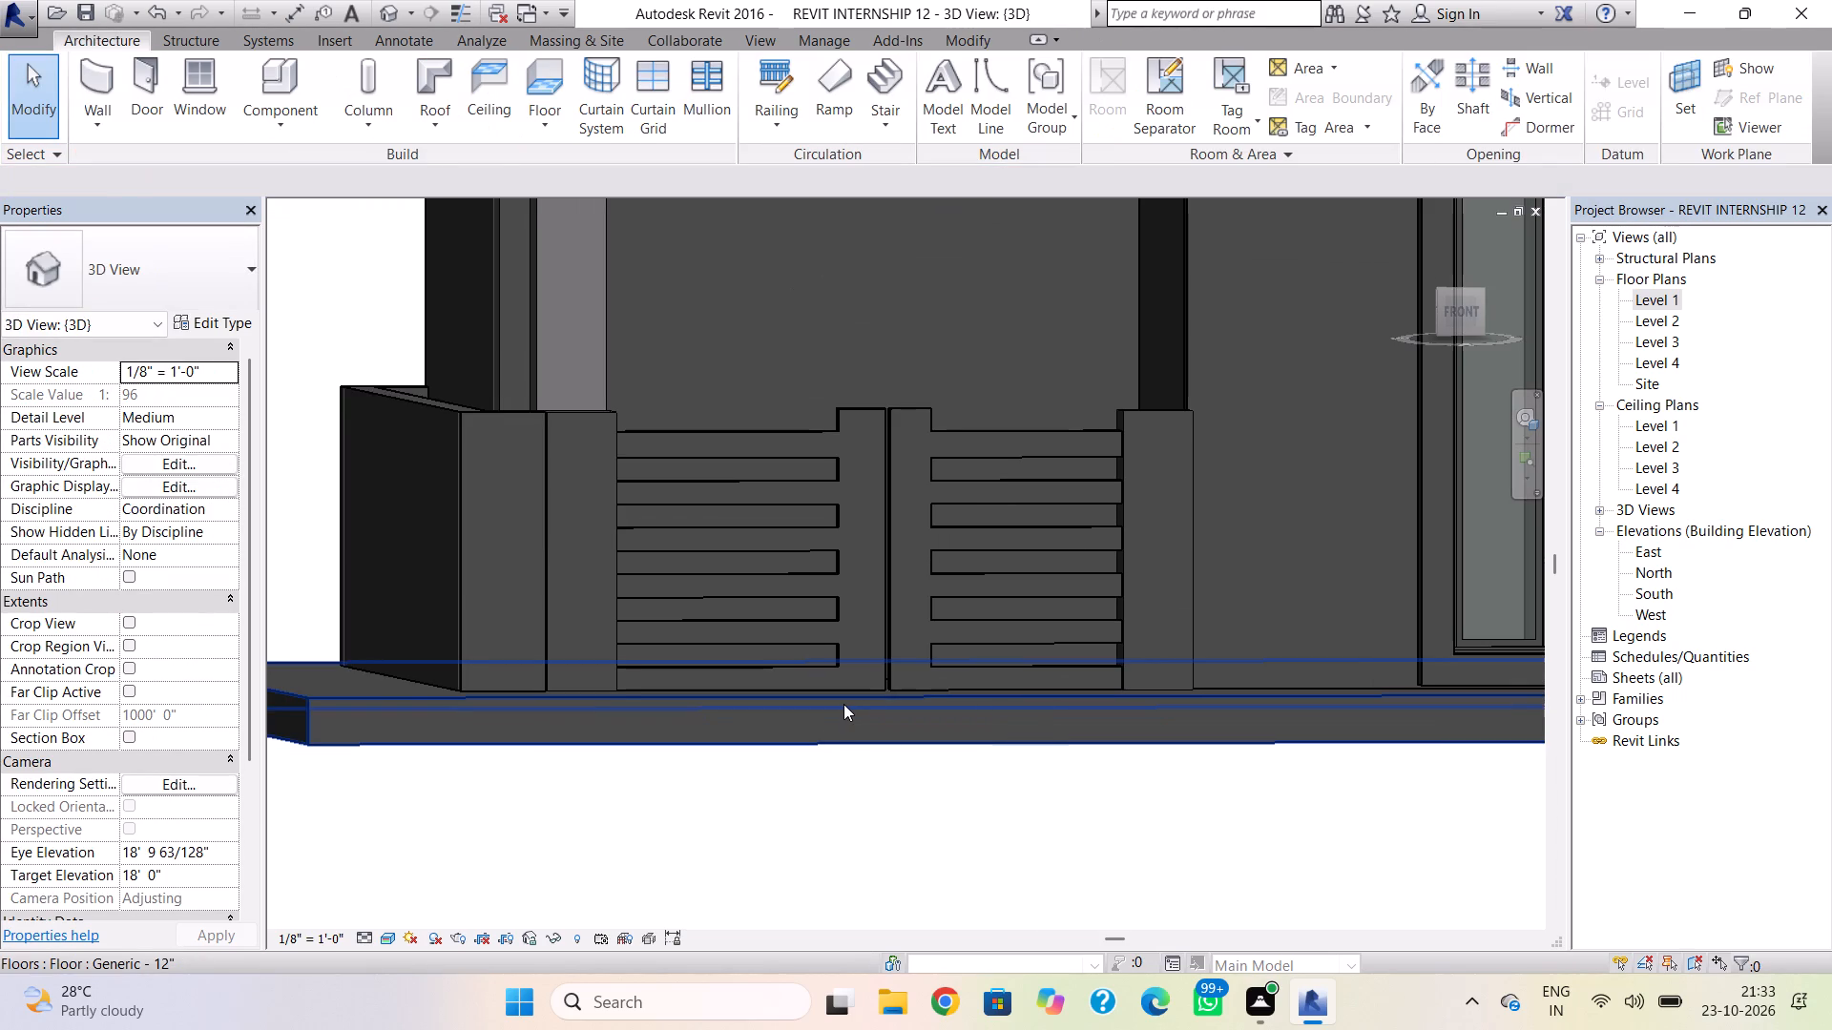
pyautogui.scroll(-4, 833, 669)
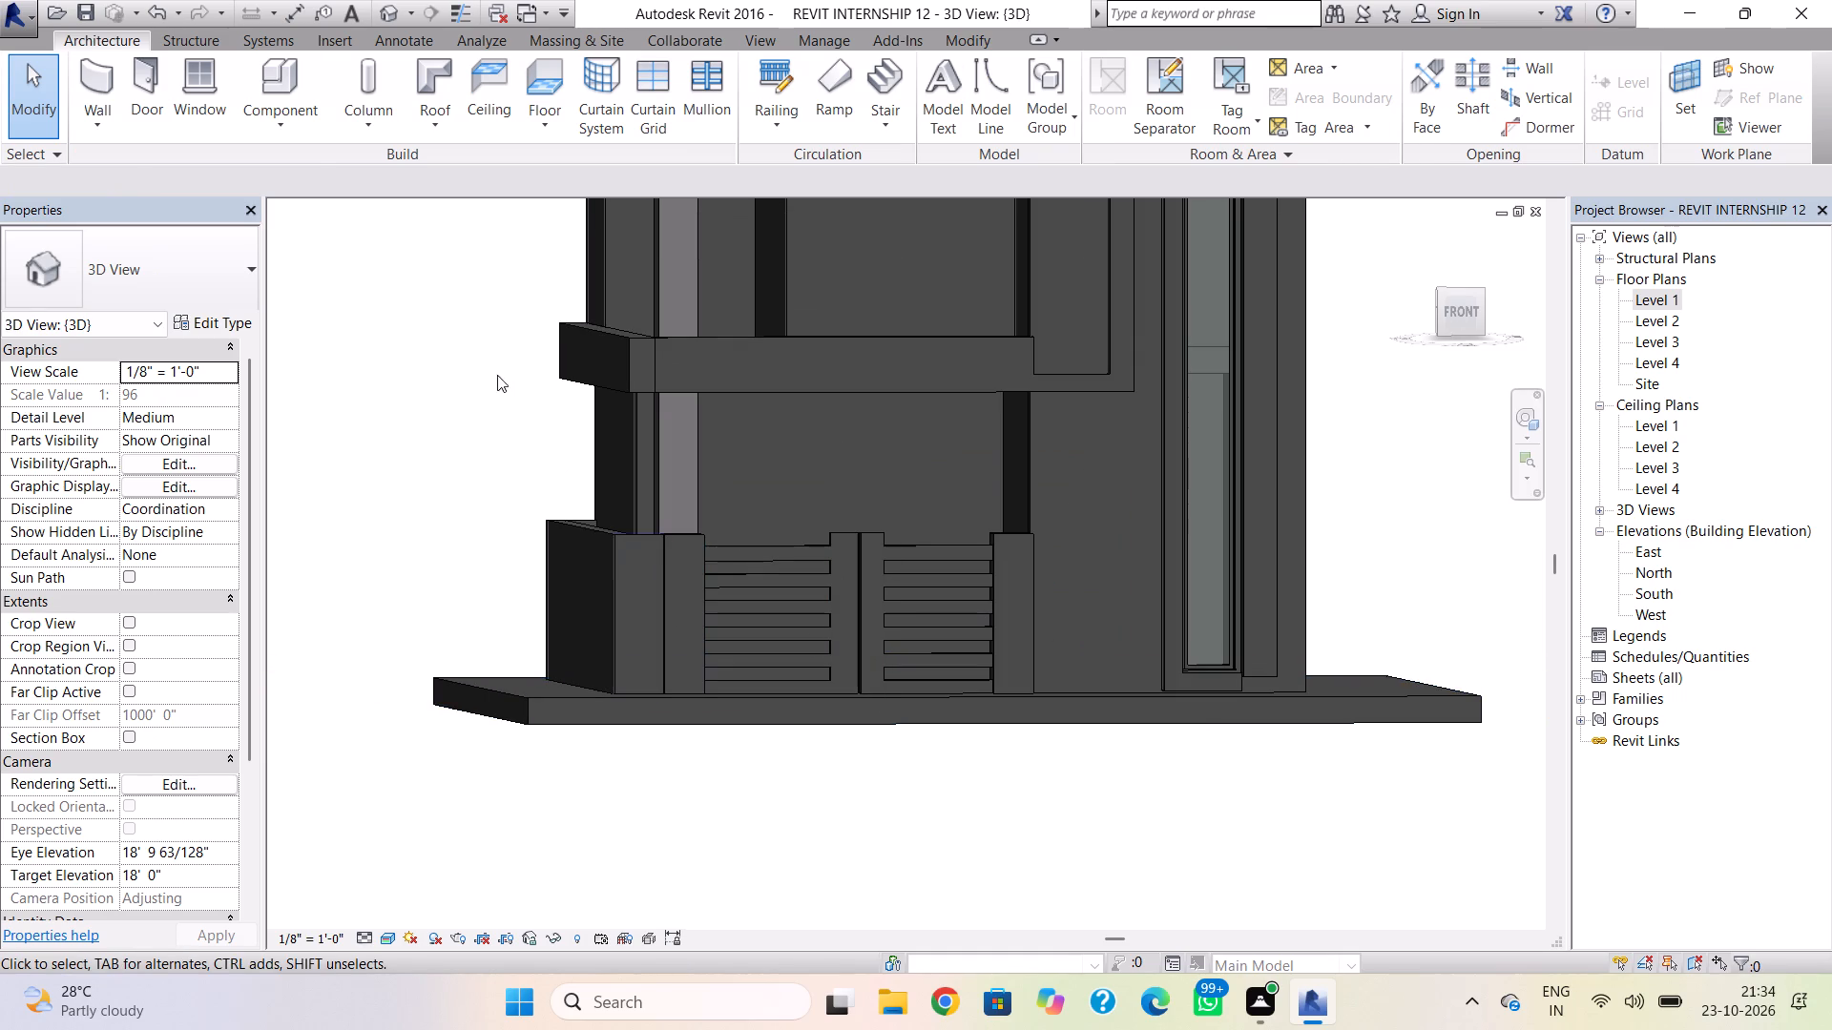
# Load the Casement Dbl with Trim window family and place a 48" x 48" window in the Level 1 front wall, about 4' from its right end.
pyautogui.click(190, 62)
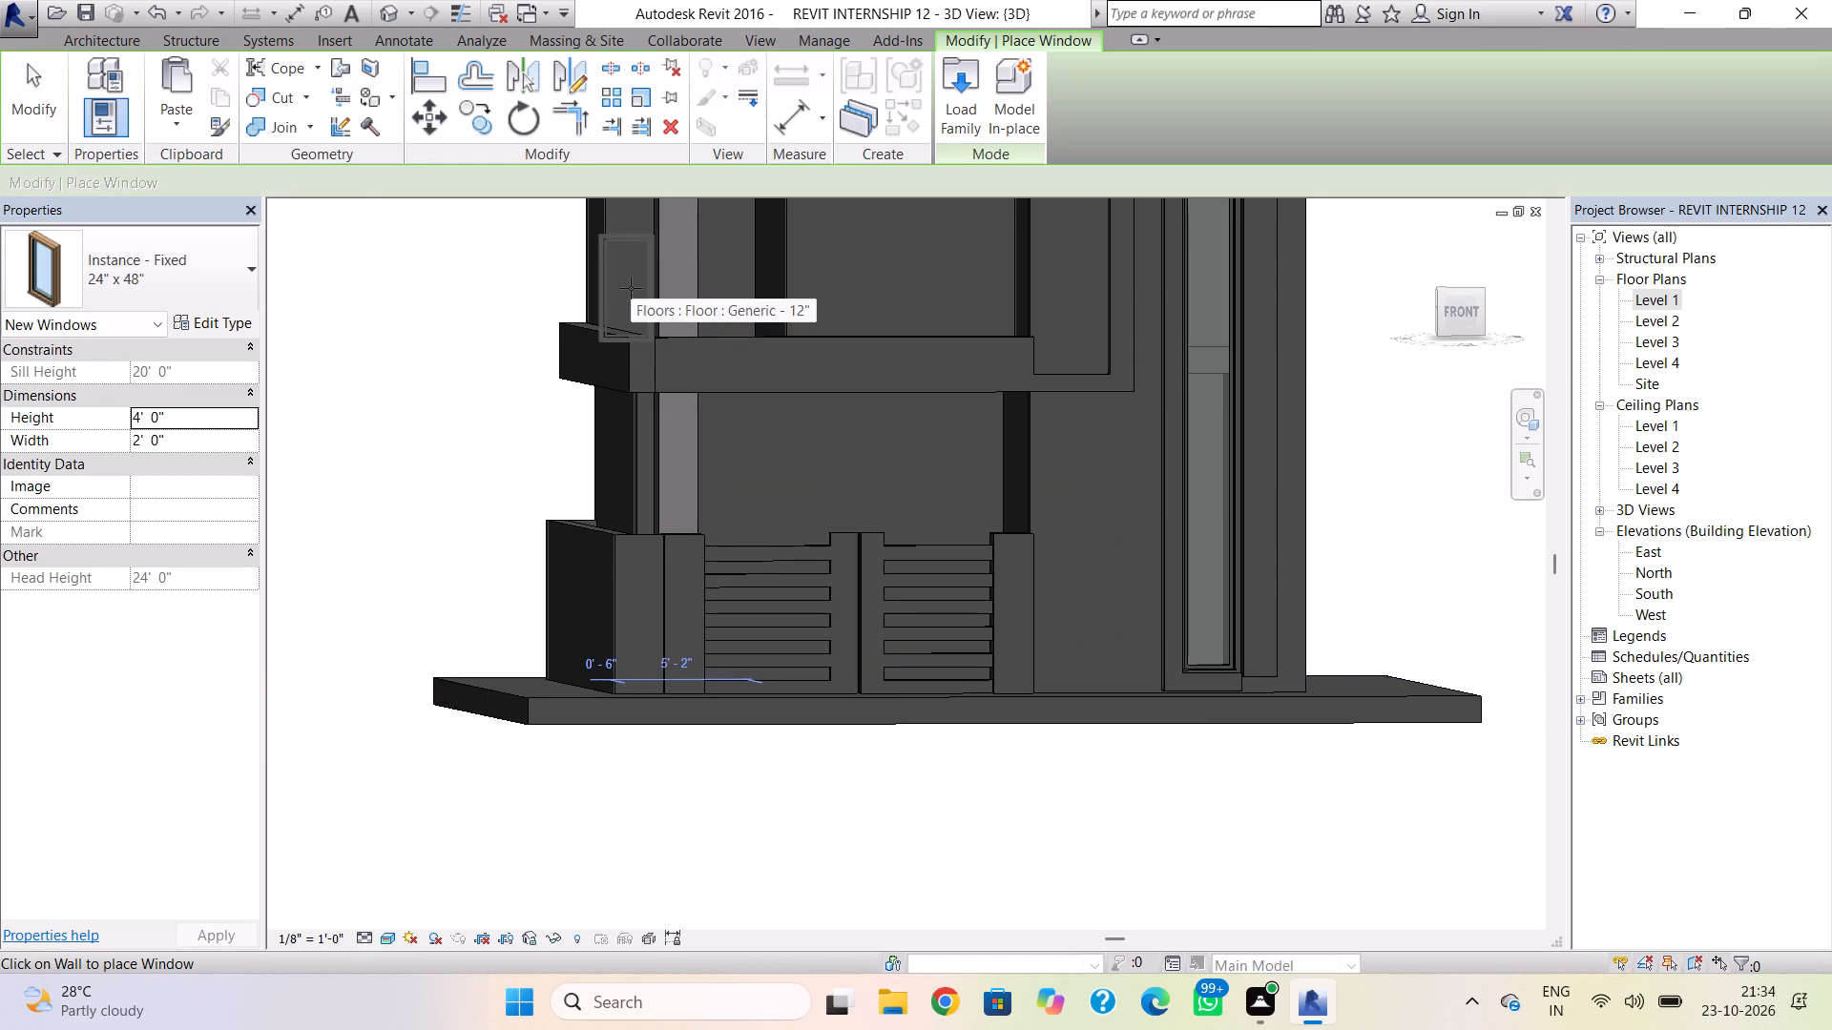
pyautogui.click(941, 86)
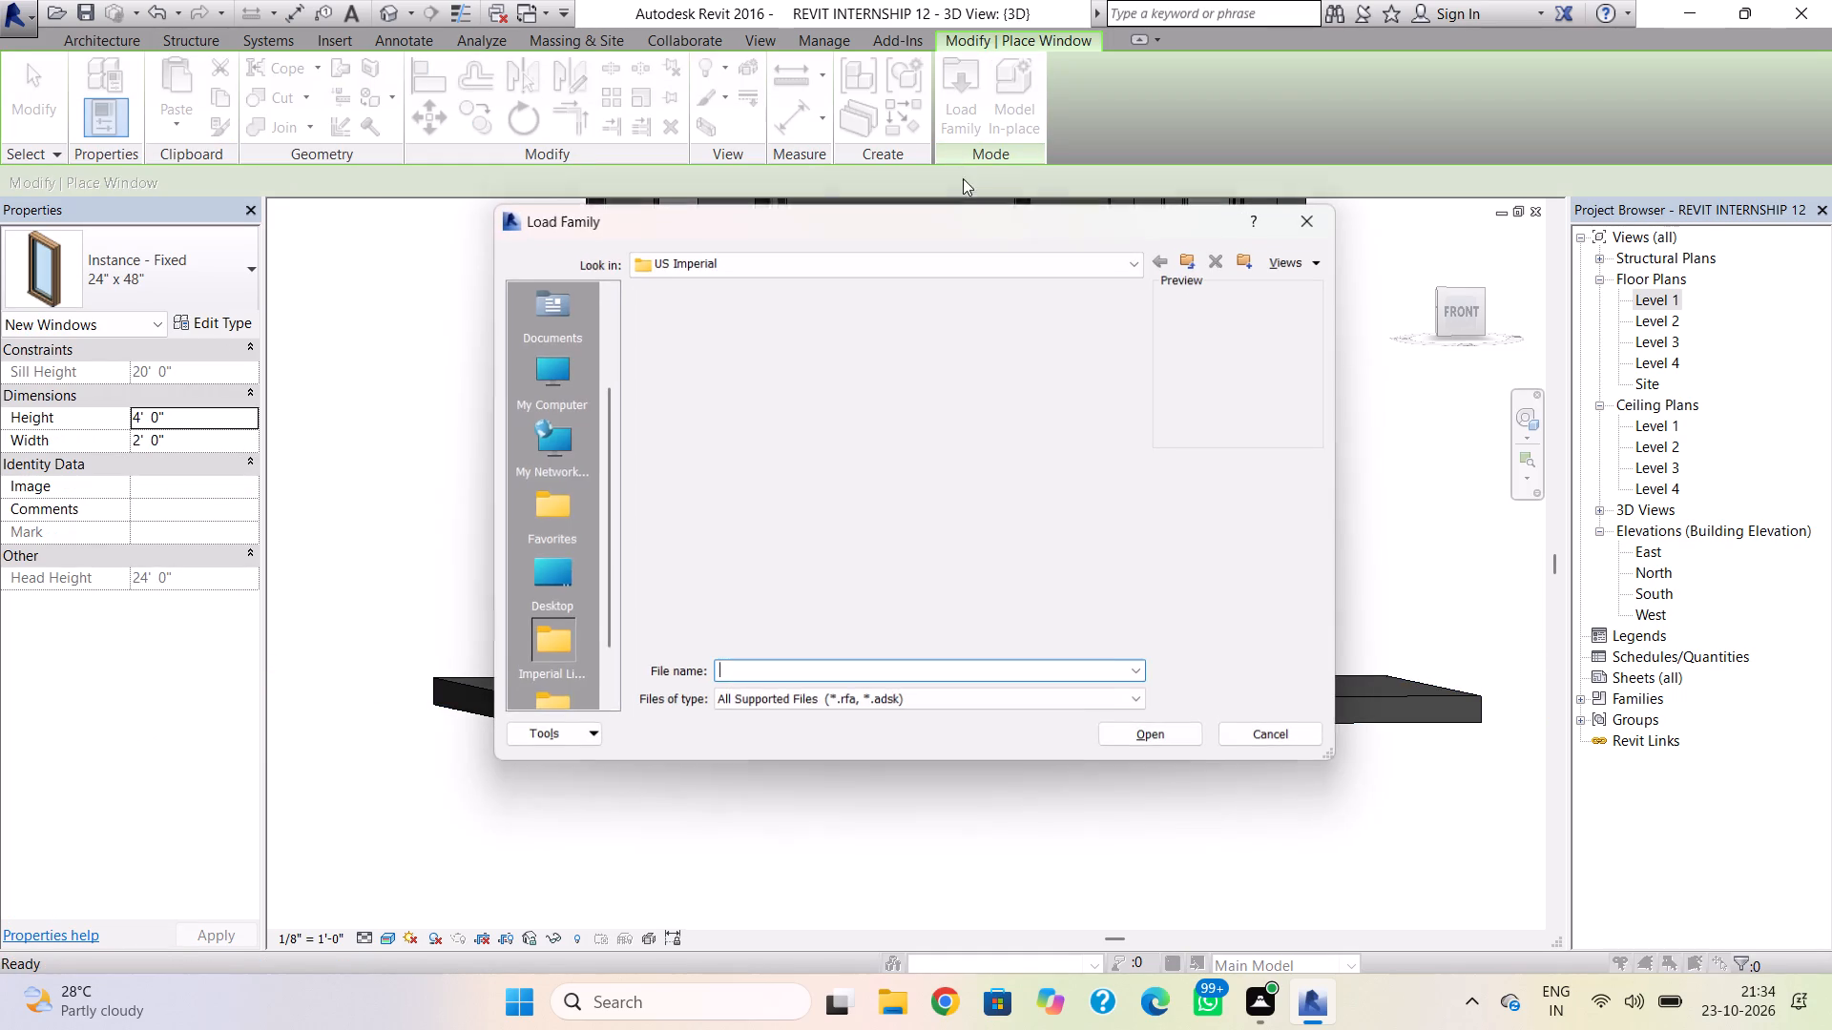
pyautogui.scroll(-4, 972, 491)
pyautogui.doubleClick(858, 585)
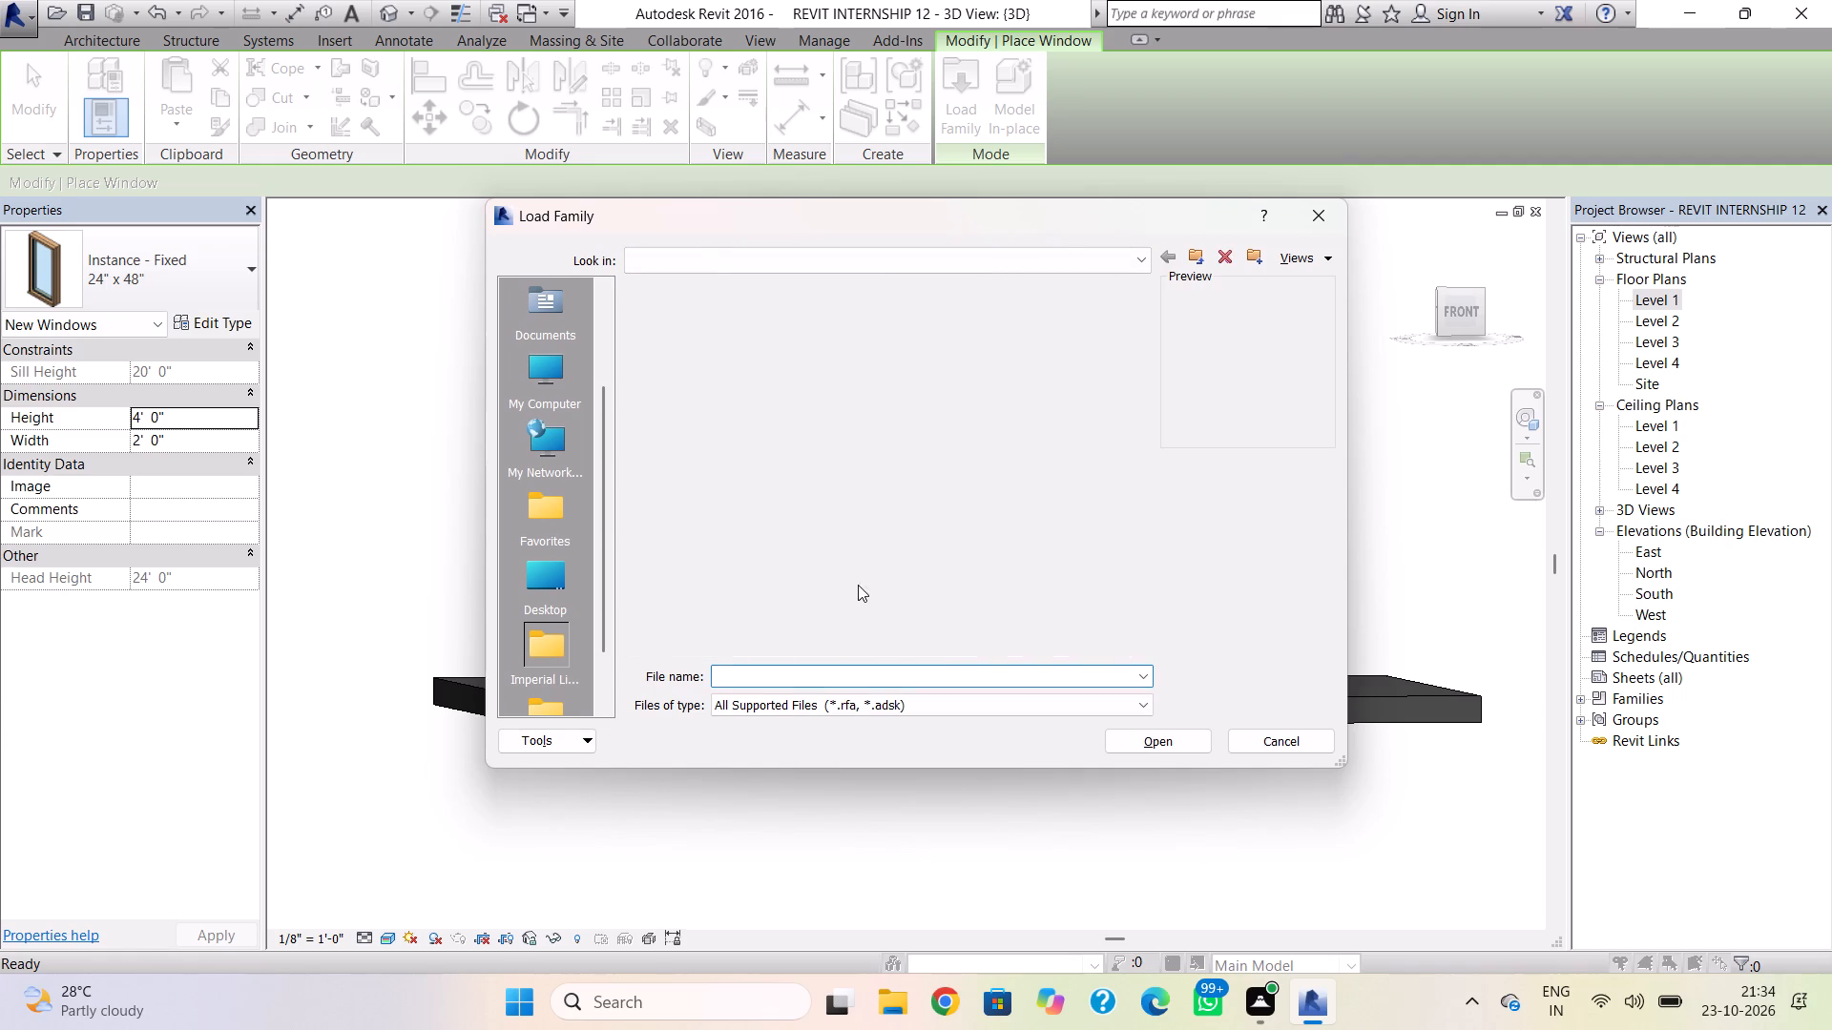
pyautogui.click(953, 360)
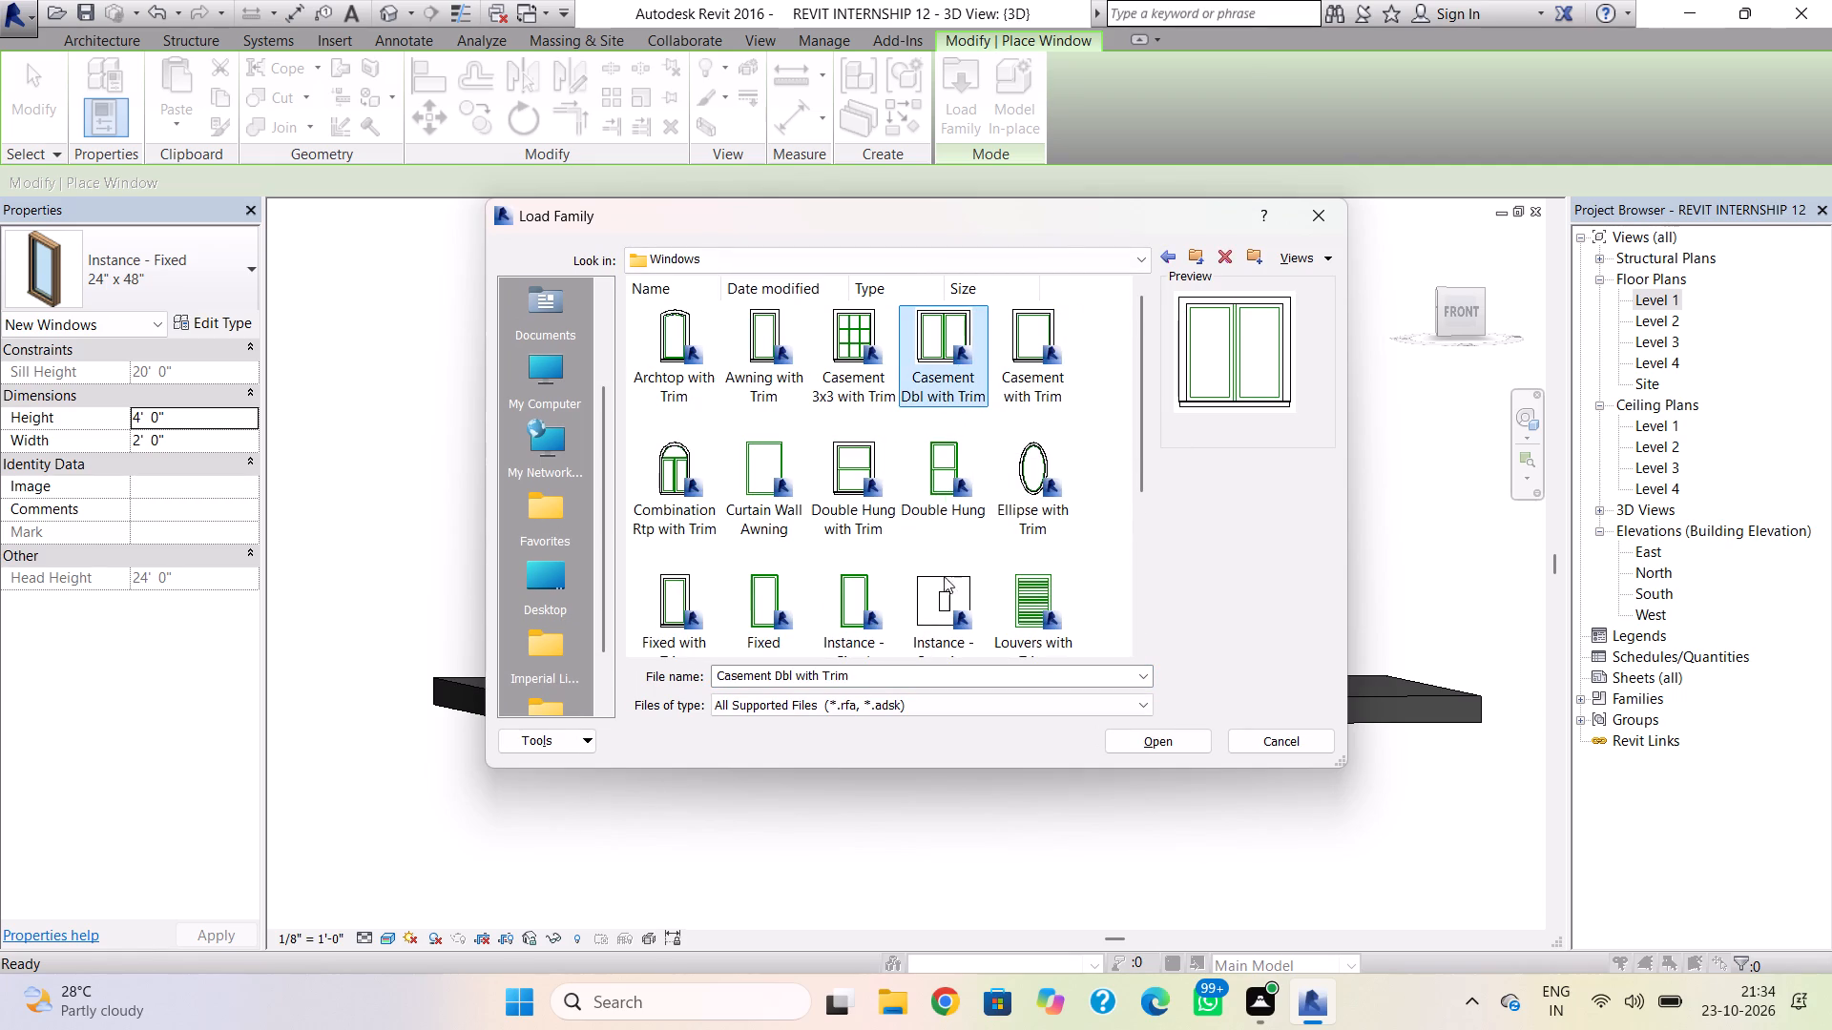
pyautogui.click(1143, 731)
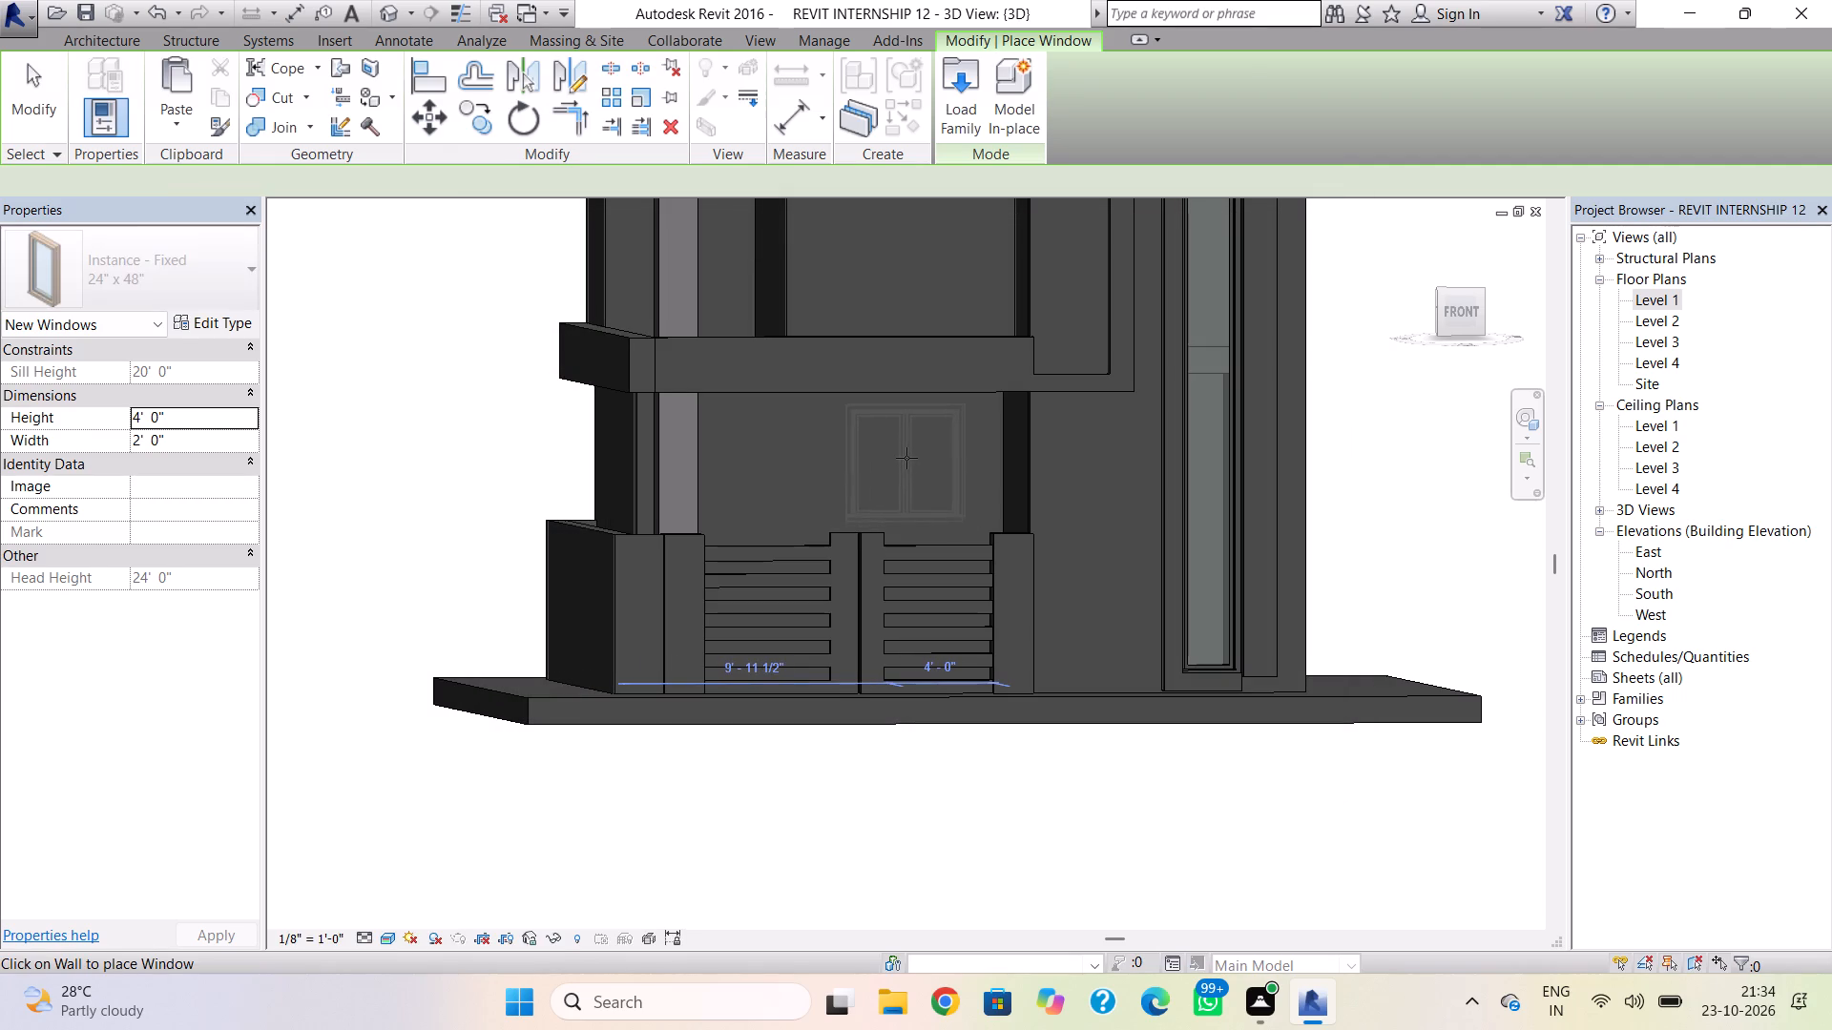
pyautogui.click(906, 458)
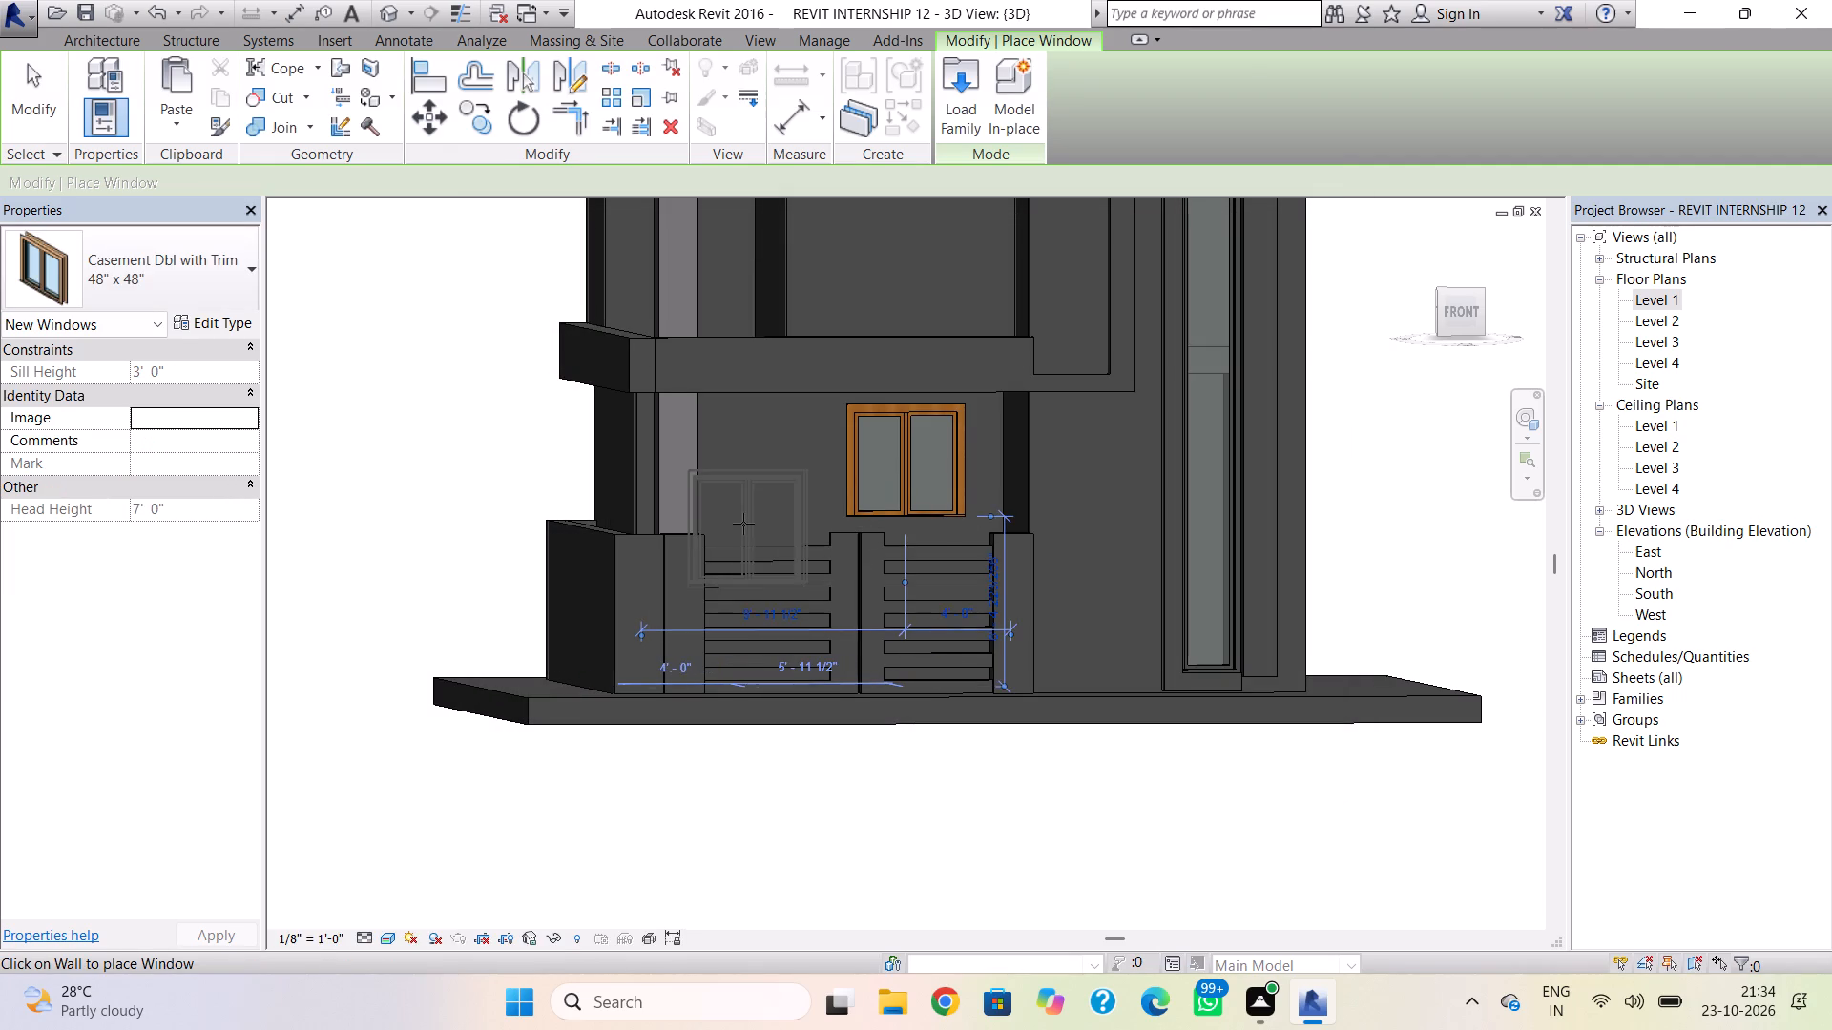
pyautogui.press('Escape')
pyautogui.press('Escape')
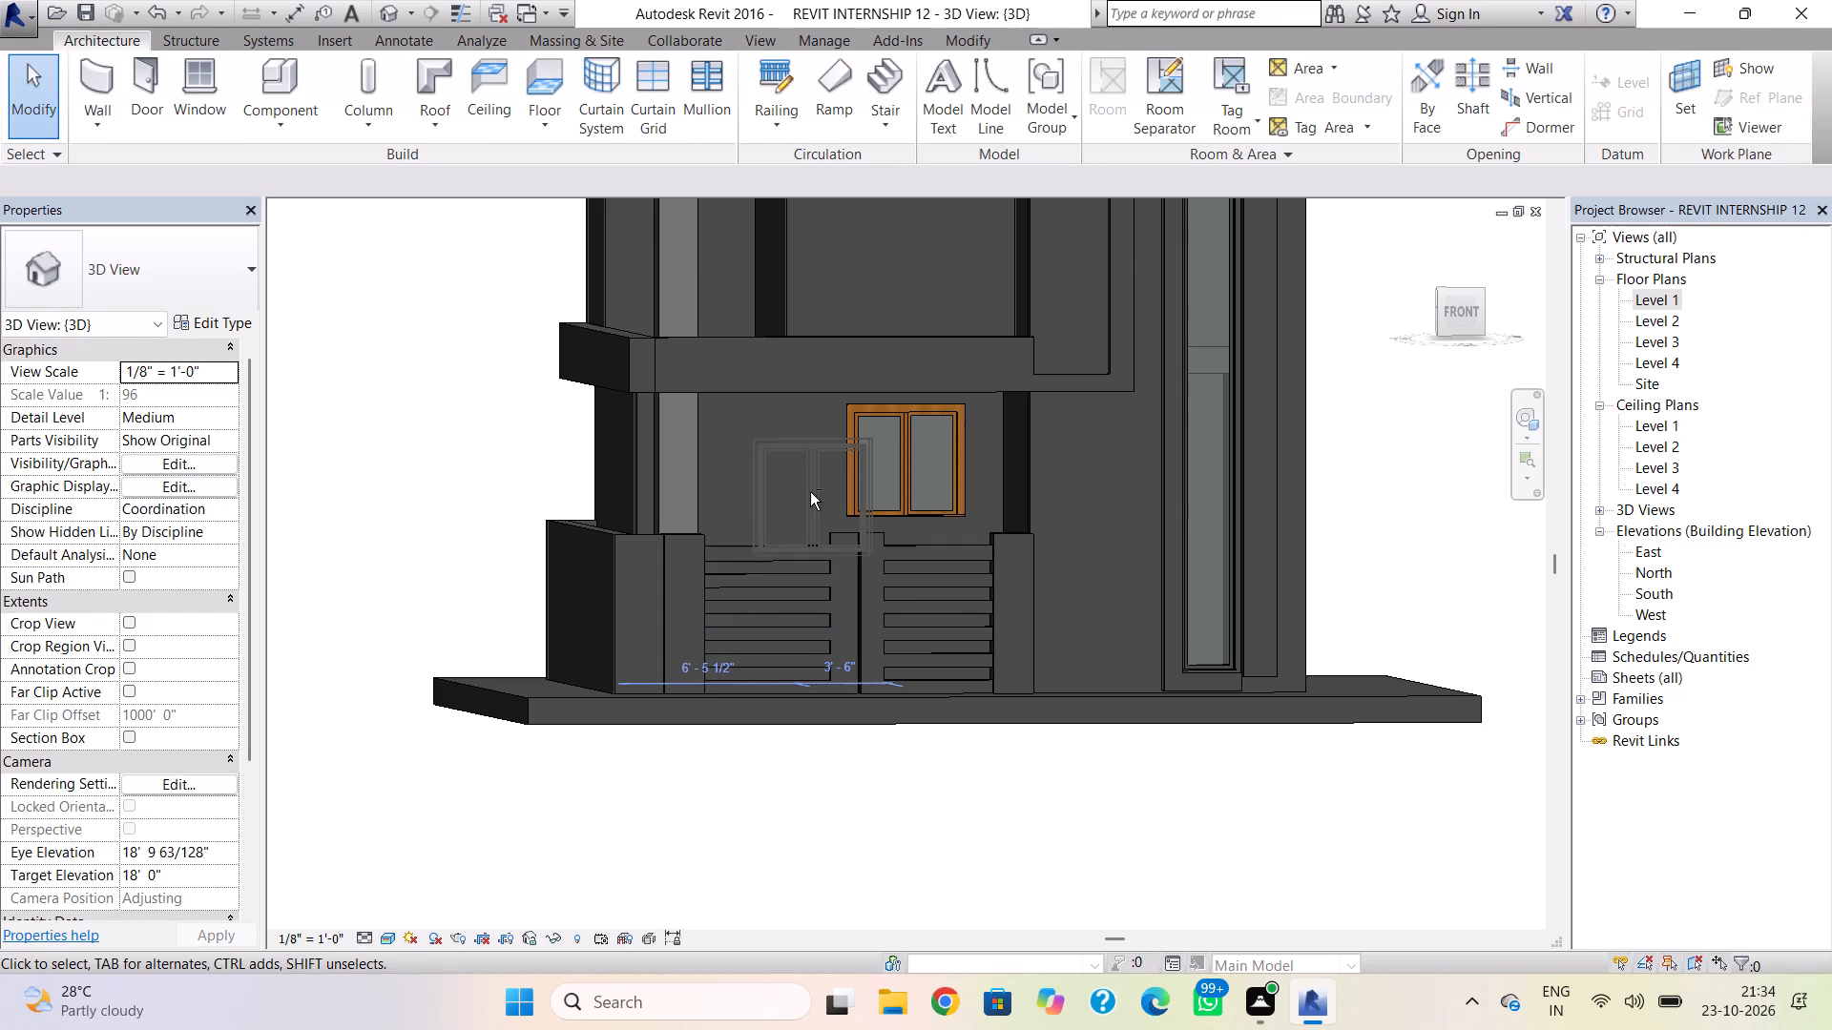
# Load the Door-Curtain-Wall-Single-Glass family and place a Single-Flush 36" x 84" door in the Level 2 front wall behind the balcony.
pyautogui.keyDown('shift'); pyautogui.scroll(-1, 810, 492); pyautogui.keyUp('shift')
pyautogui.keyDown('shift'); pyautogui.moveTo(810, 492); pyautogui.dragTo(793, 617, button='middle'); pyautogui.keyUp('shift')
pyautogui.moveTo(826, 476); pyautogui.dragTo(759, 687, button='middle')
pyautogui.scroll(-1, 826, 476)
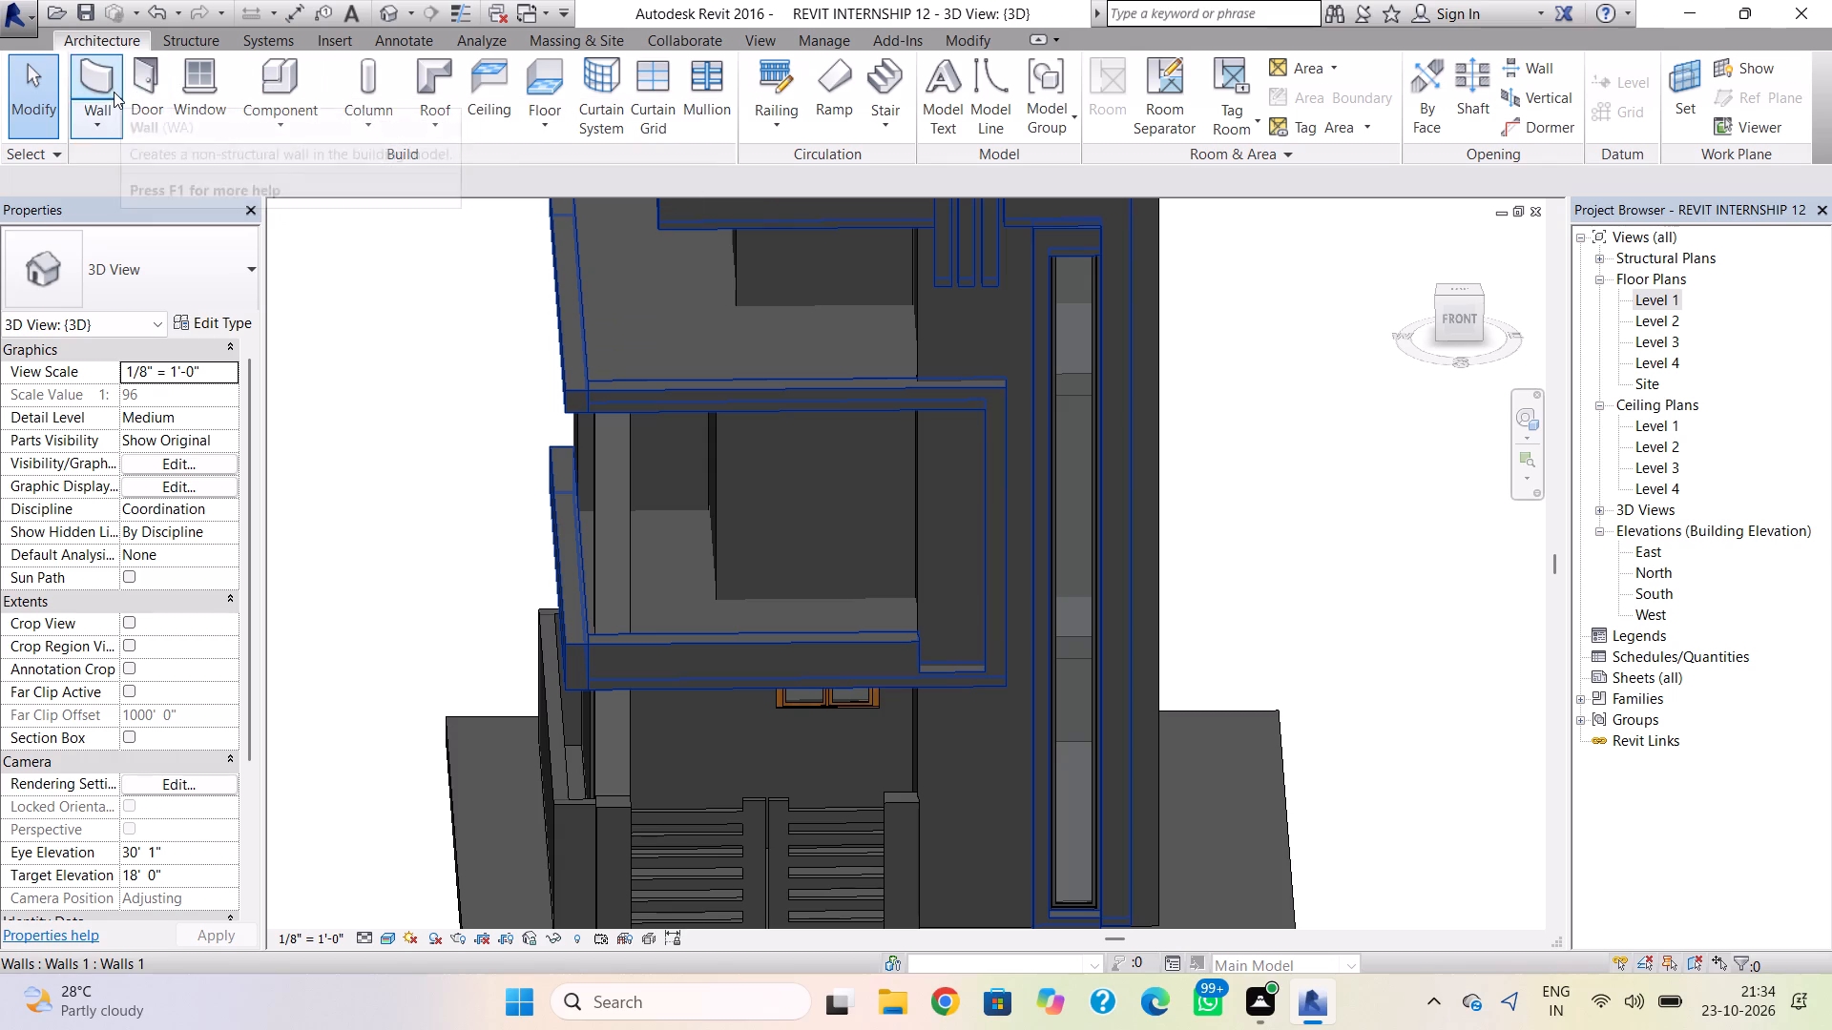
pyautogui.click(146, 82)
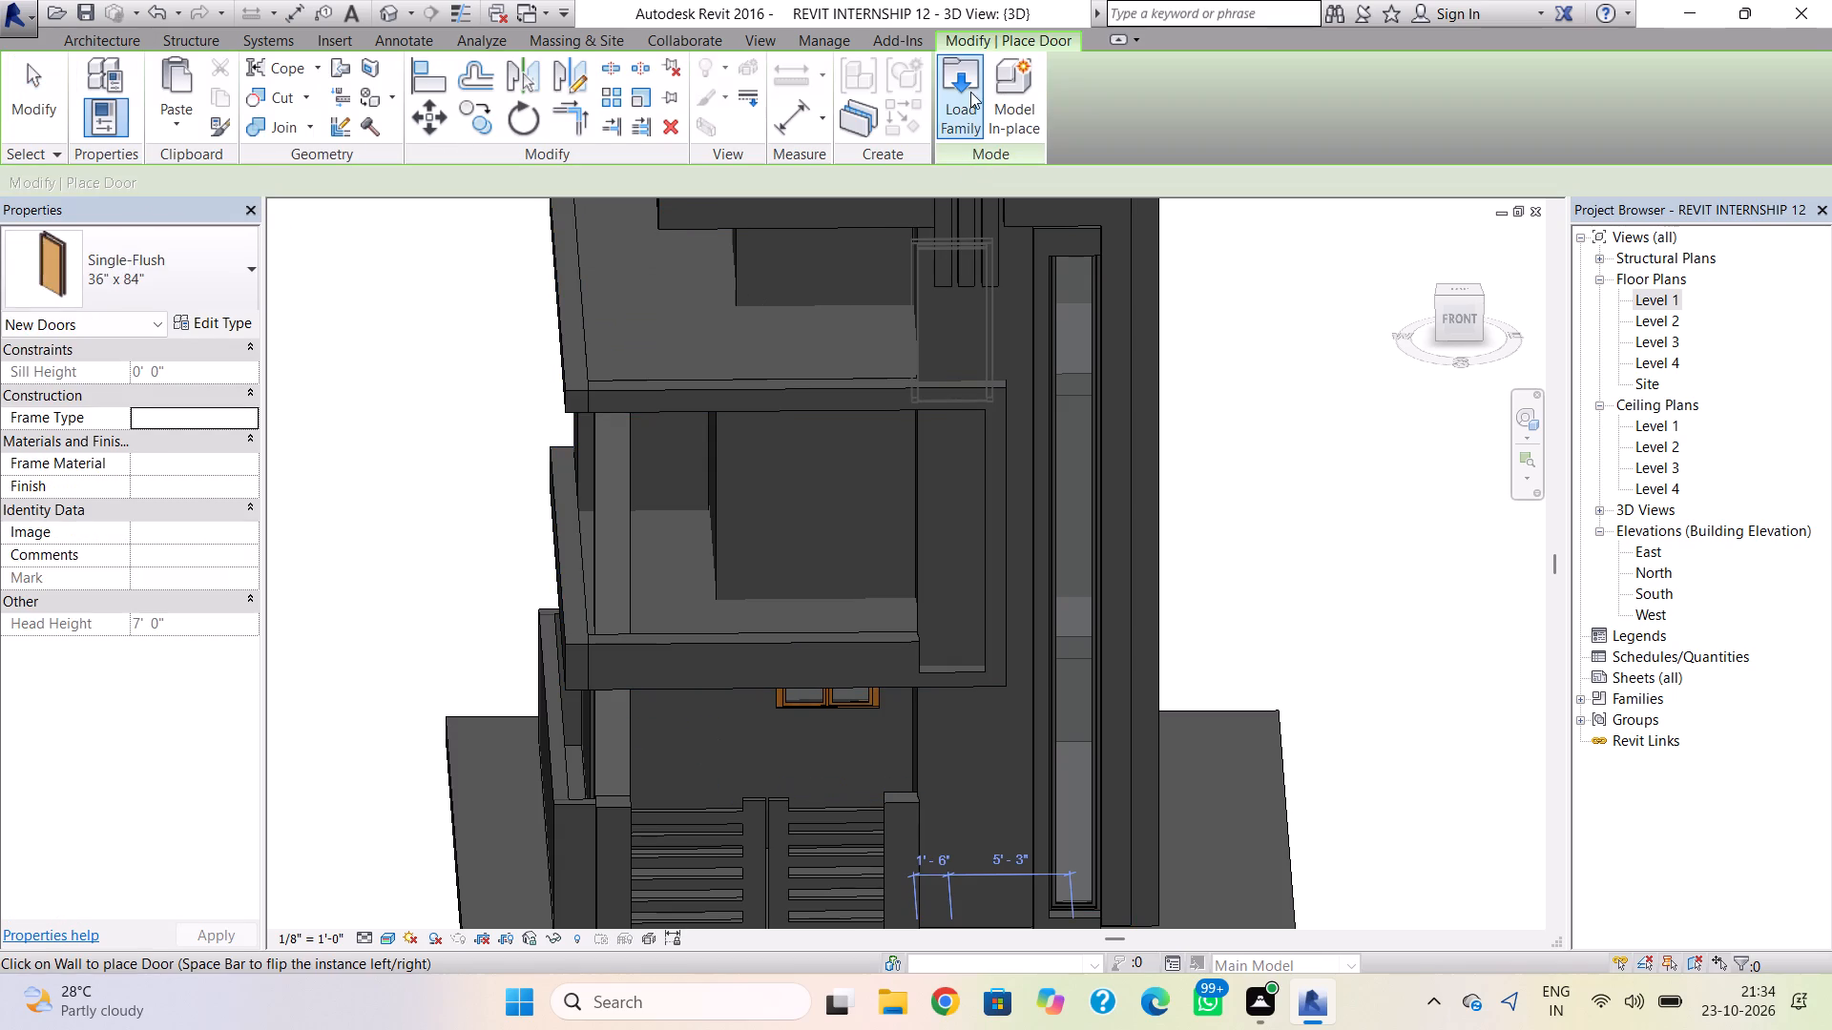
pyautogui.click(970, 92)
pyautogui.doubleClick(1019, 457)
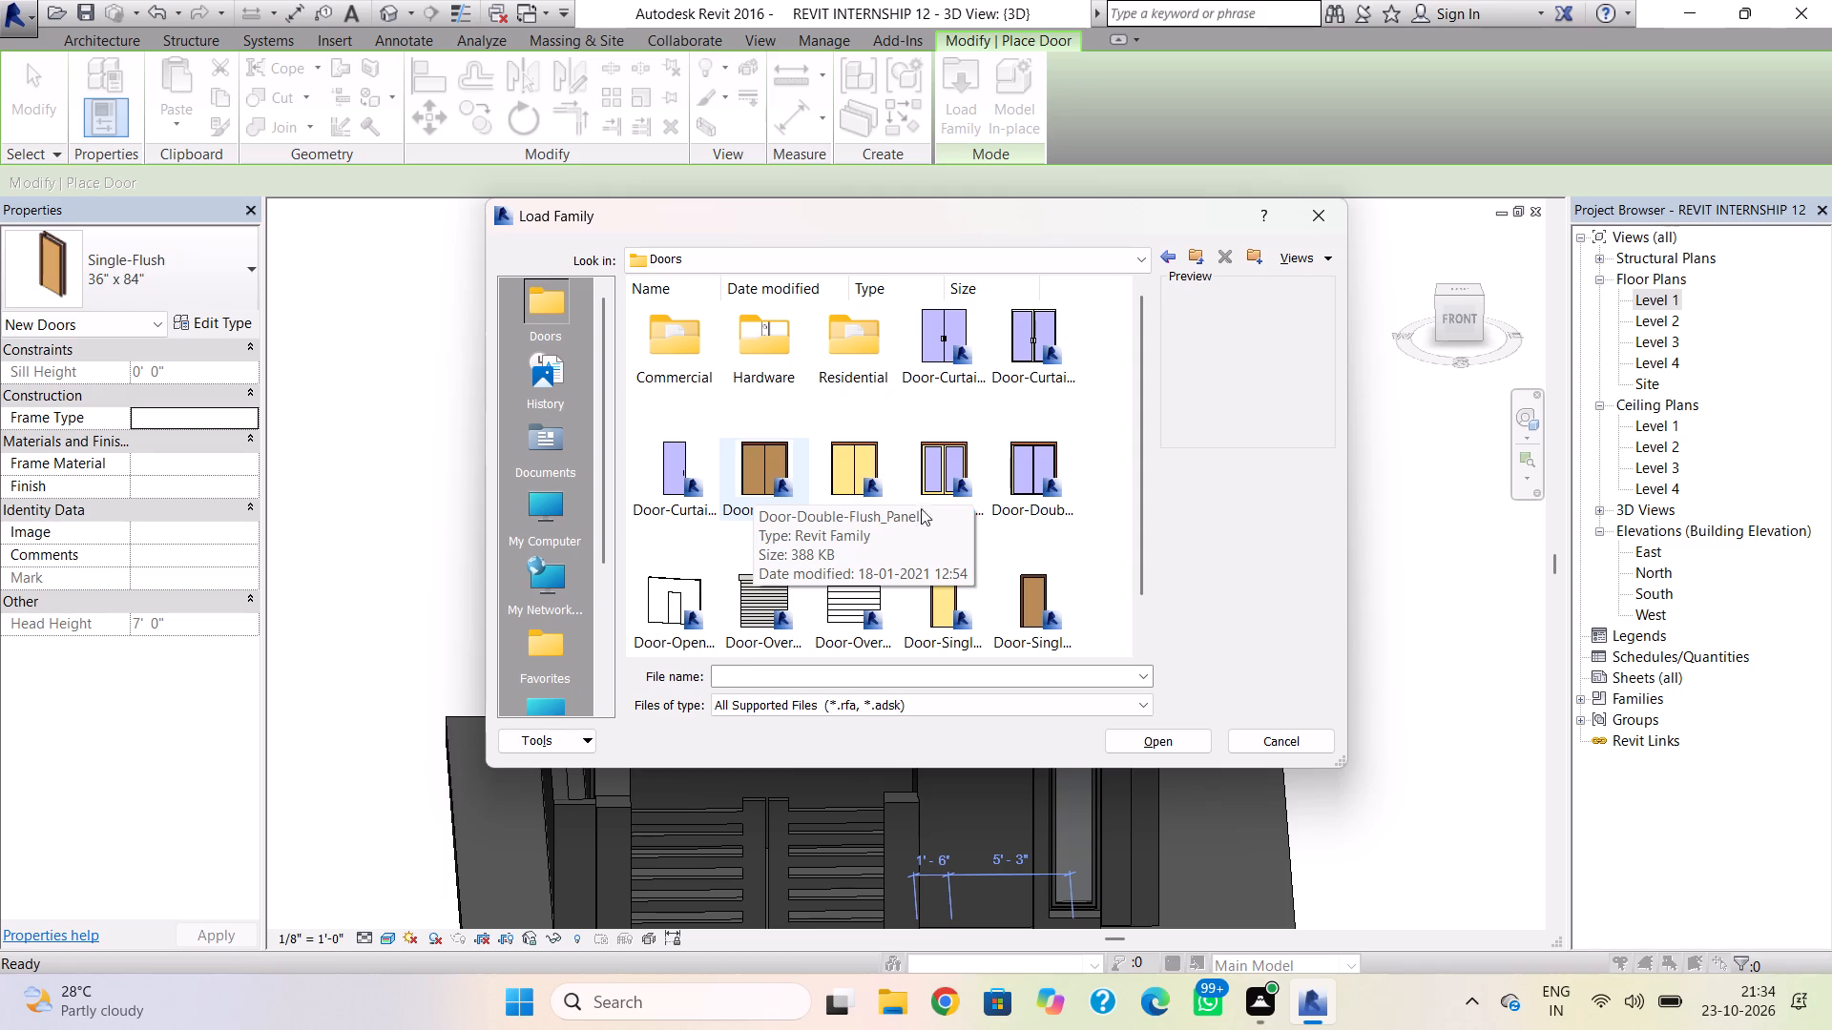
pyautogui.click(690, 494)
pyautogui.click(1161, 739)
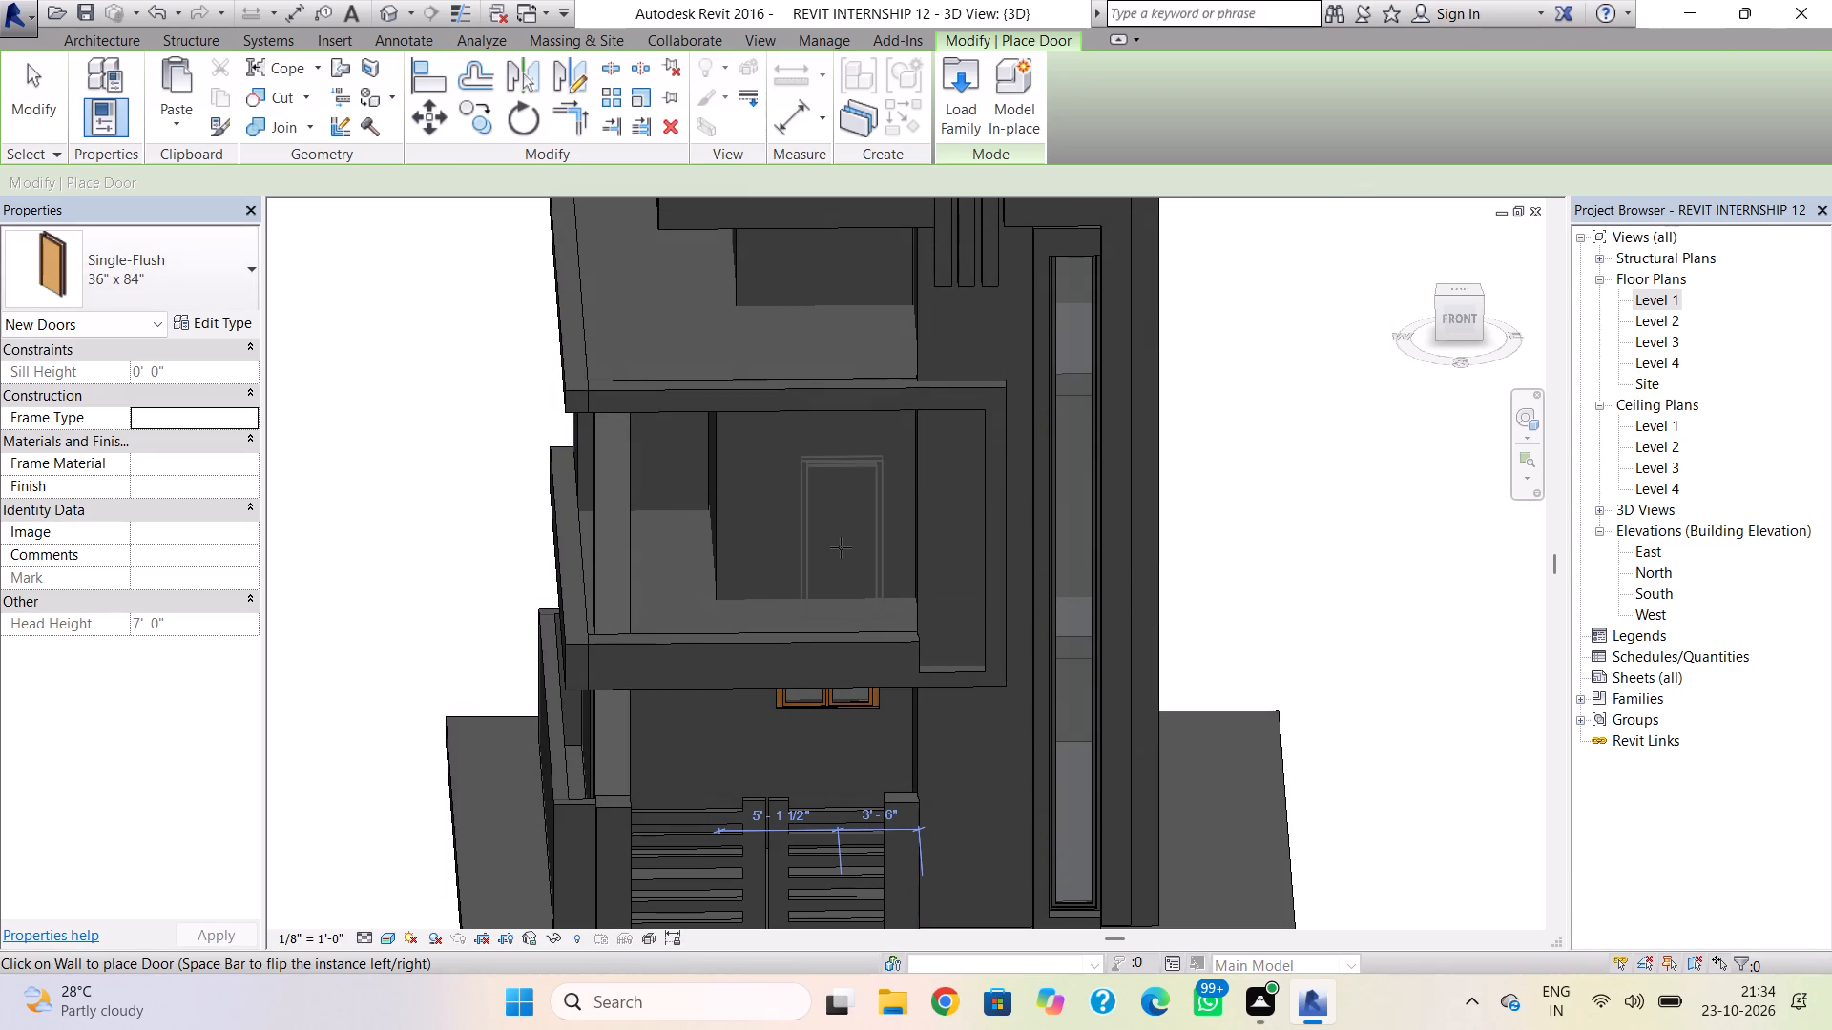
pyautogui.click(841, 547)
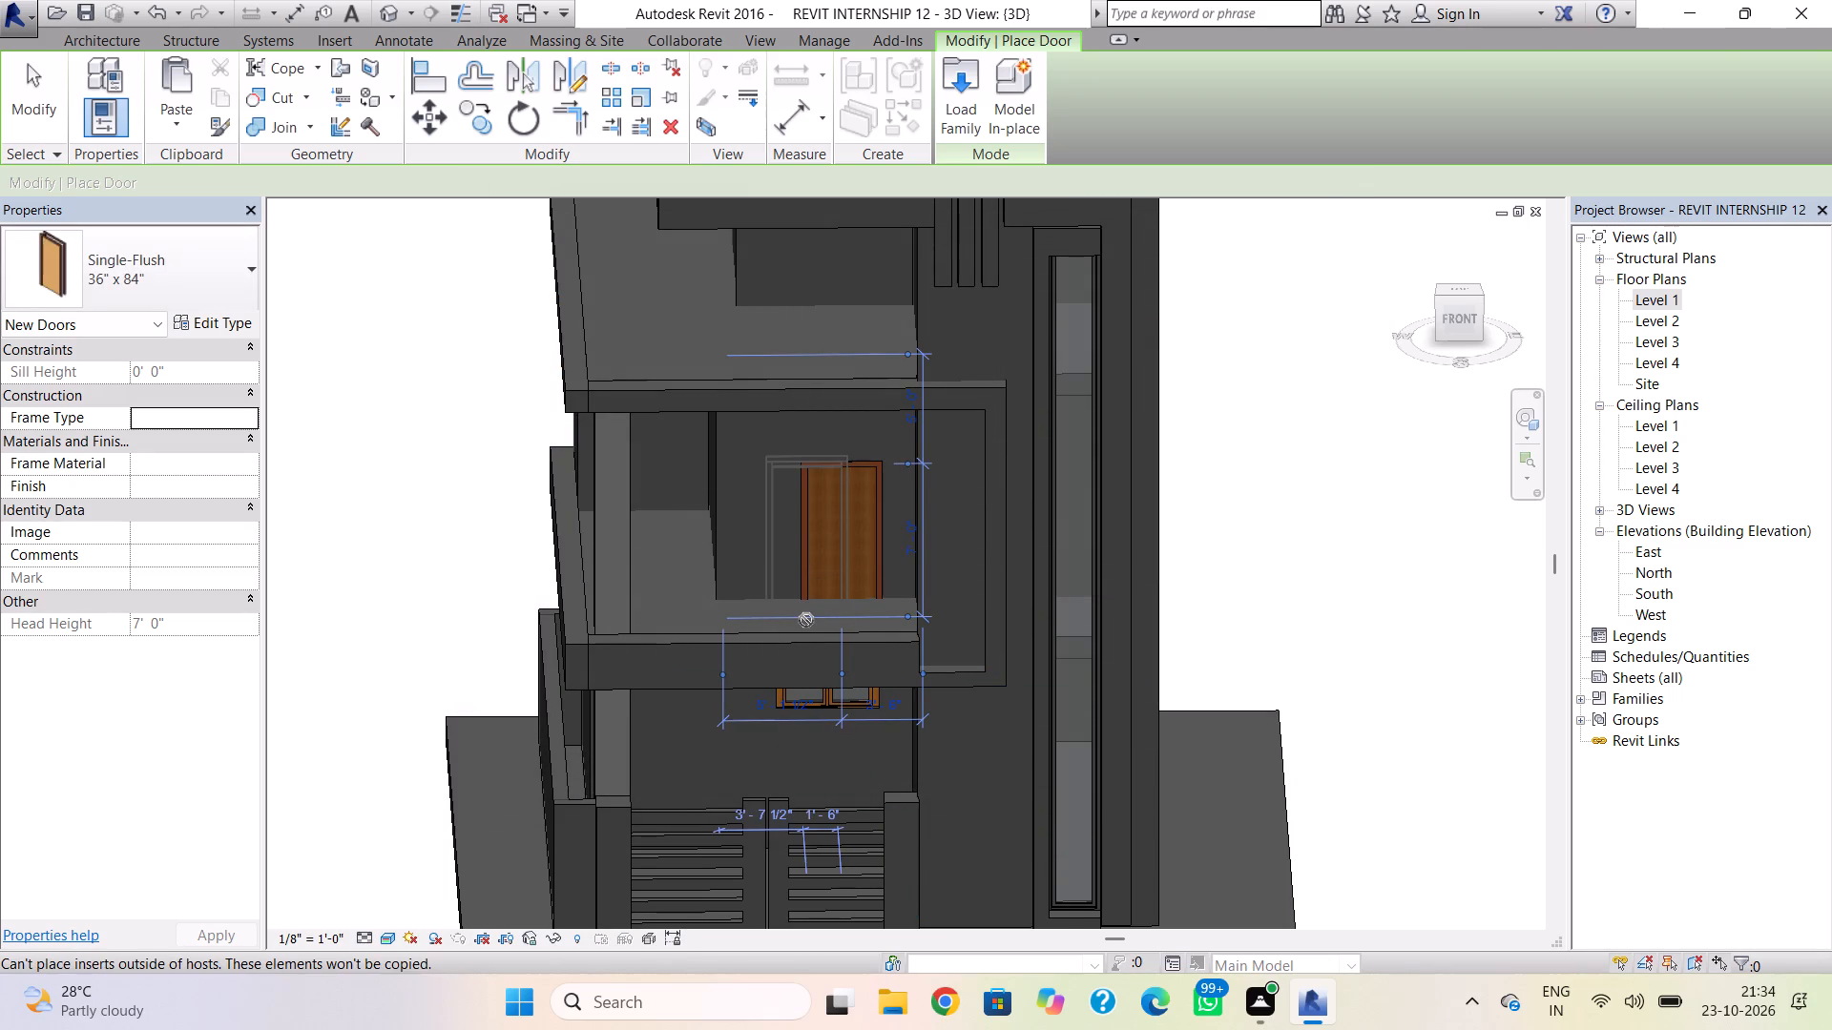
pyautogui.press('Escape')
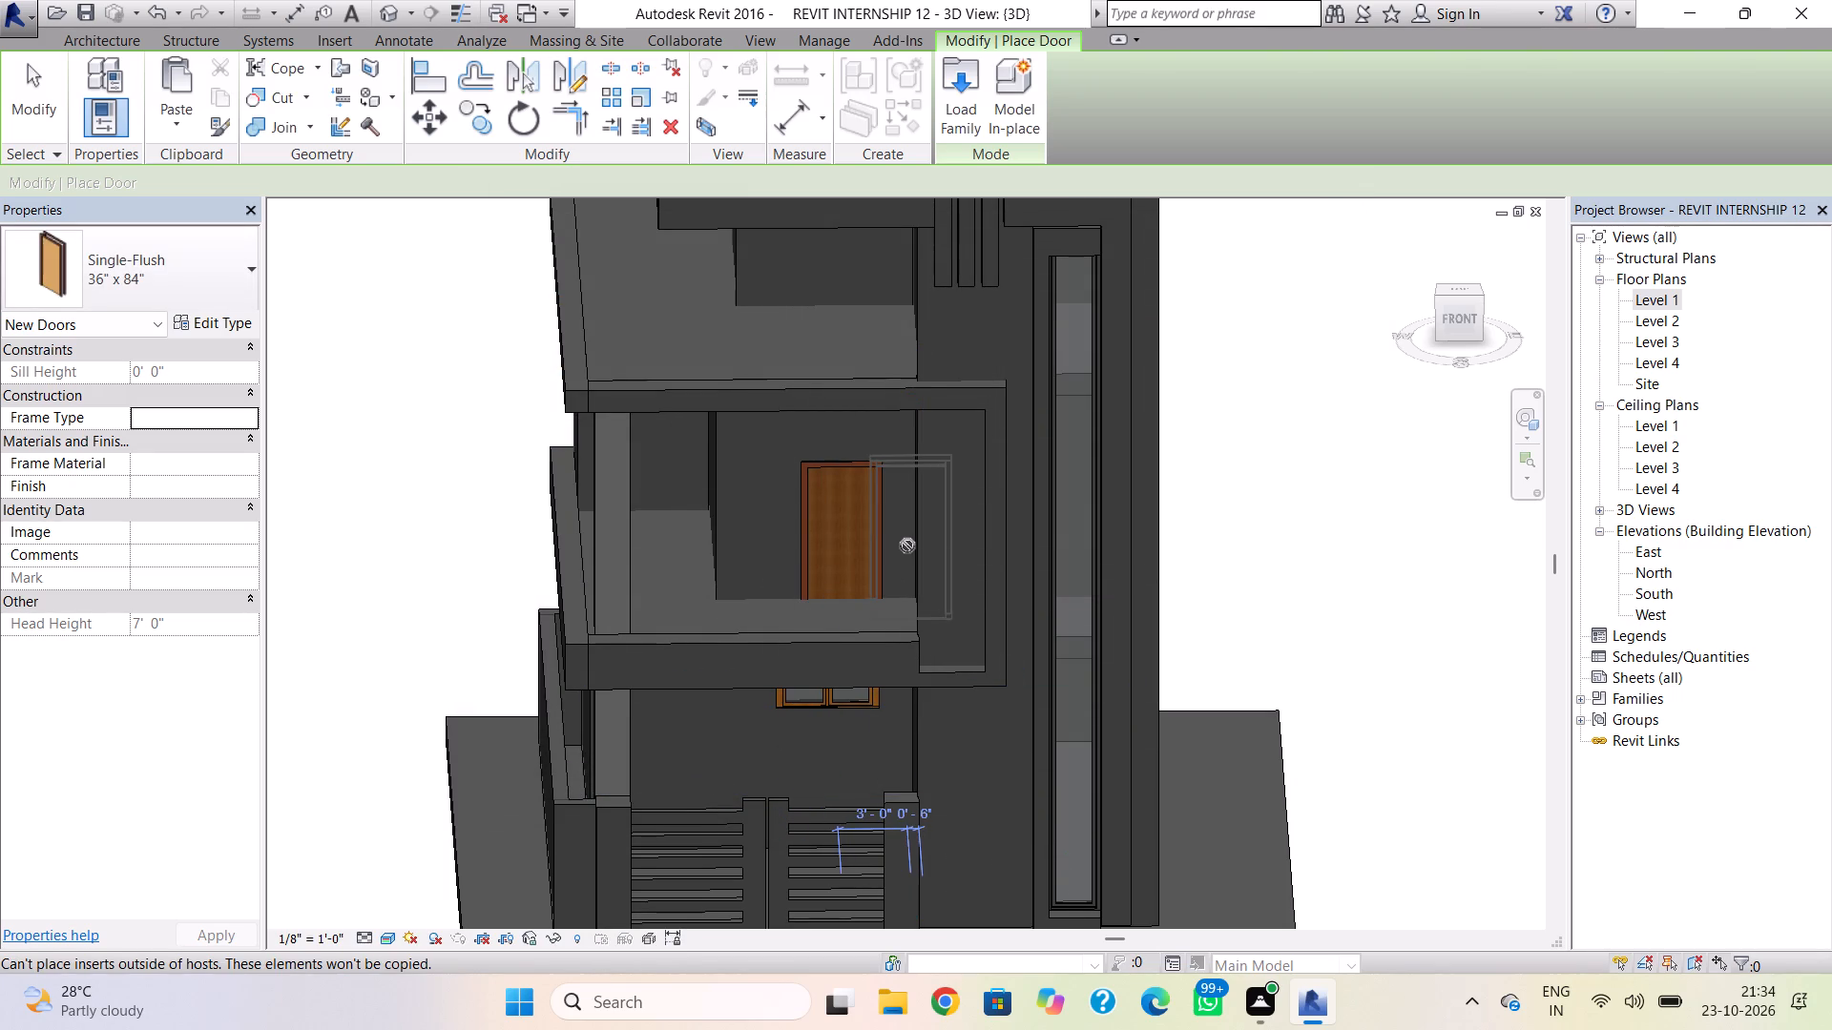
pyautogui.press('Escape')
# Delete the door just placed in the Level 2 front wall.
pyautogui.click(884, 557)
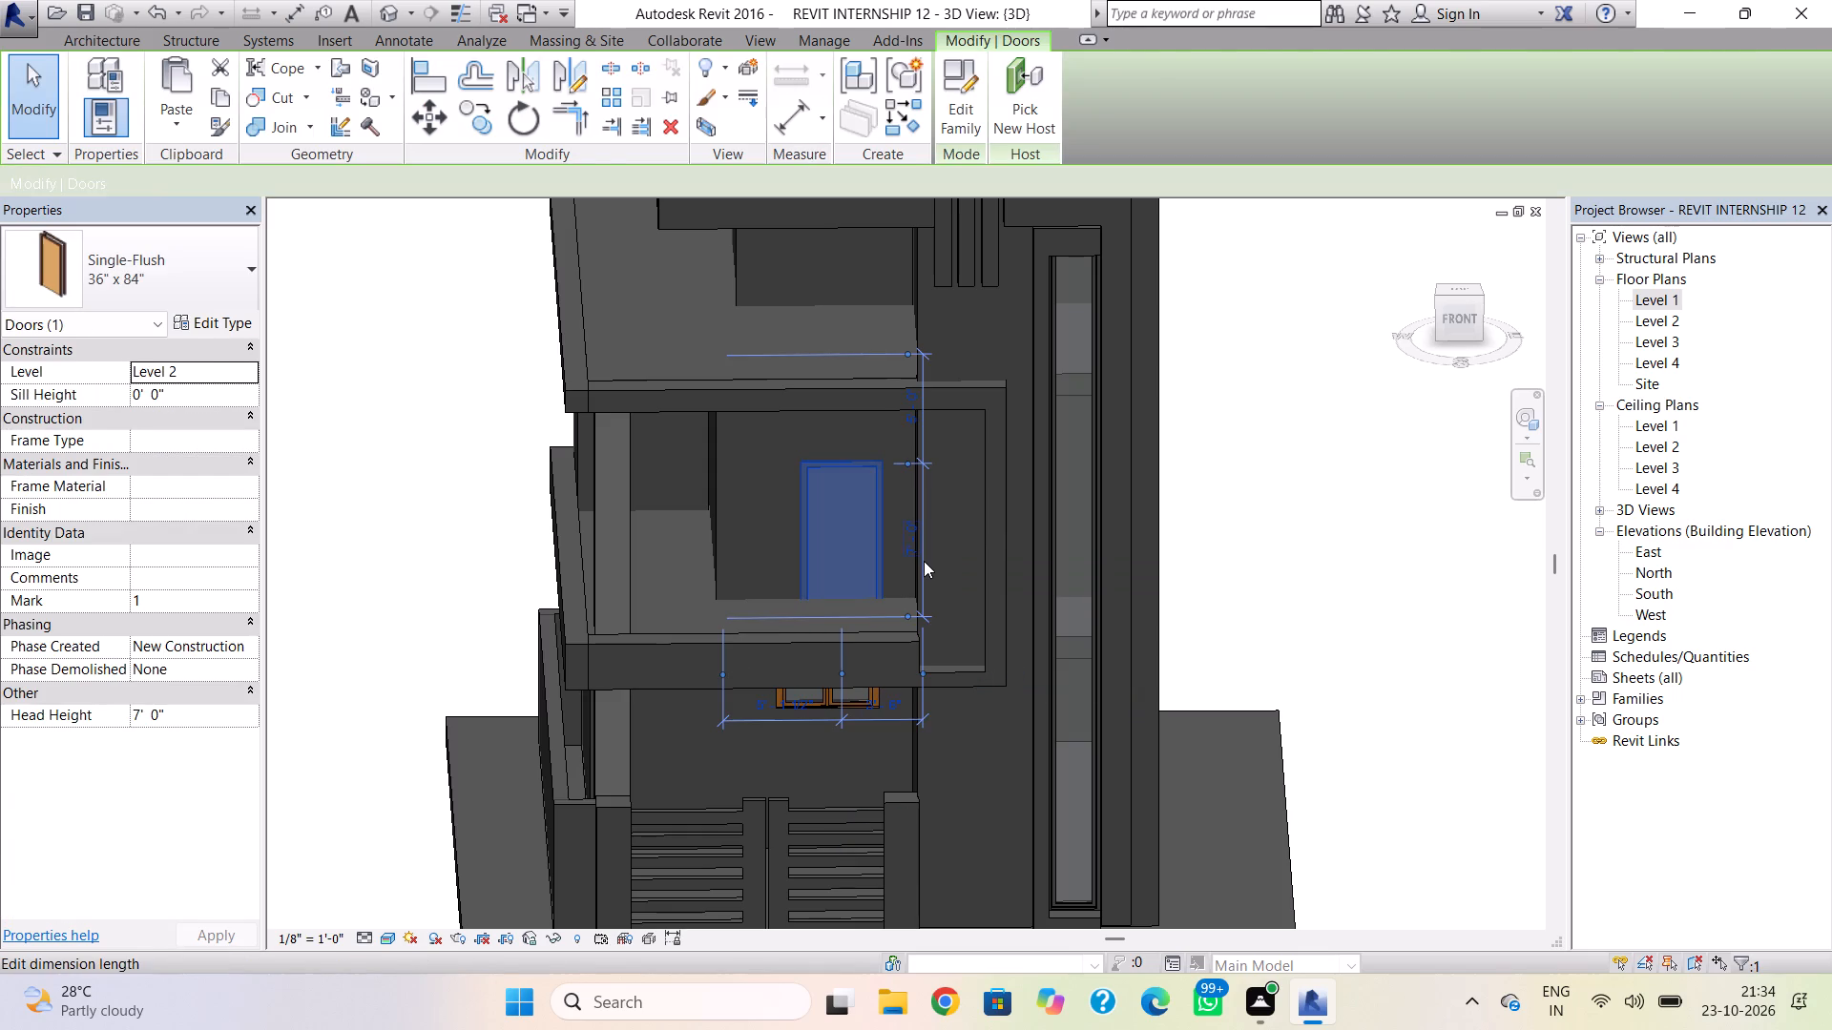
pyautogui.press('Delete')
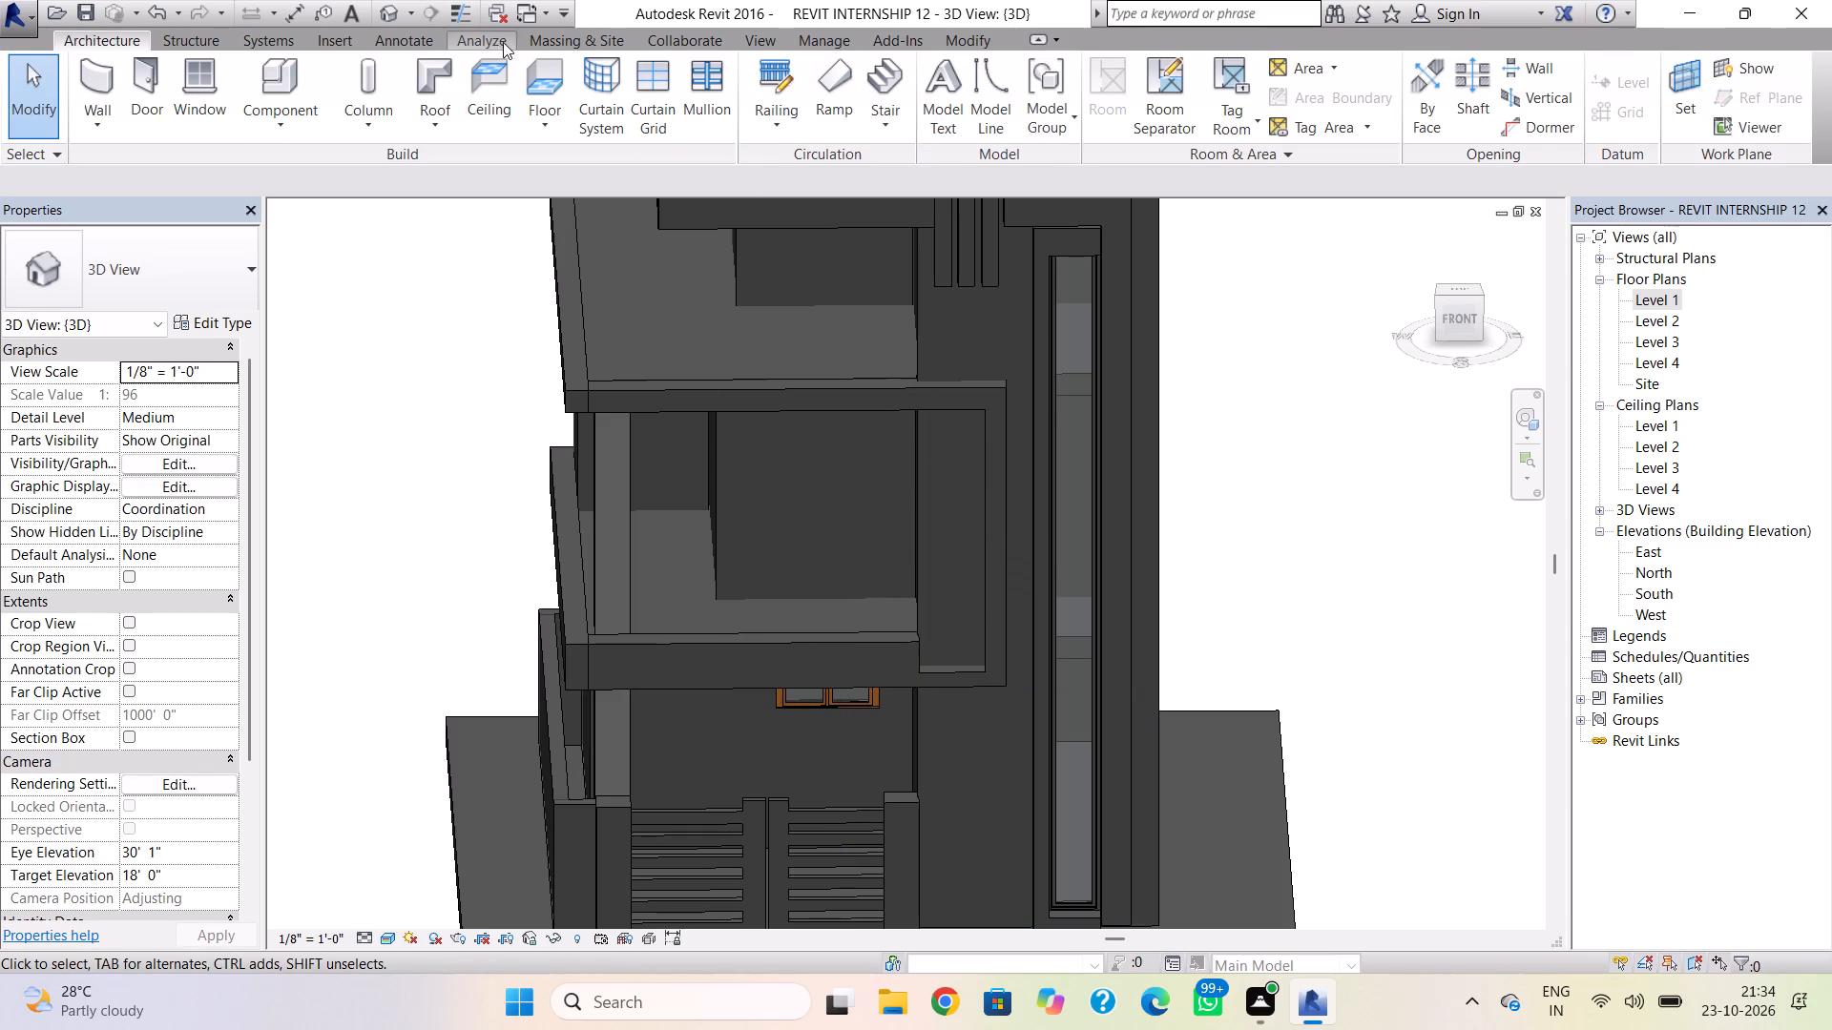
# Load the Door-Curtain-Wall-Single-Glass family again and place a Single-Flush 36" x 84" door in the Level 2 front wall behind the balcony.
pyautogui.click(150, 104)
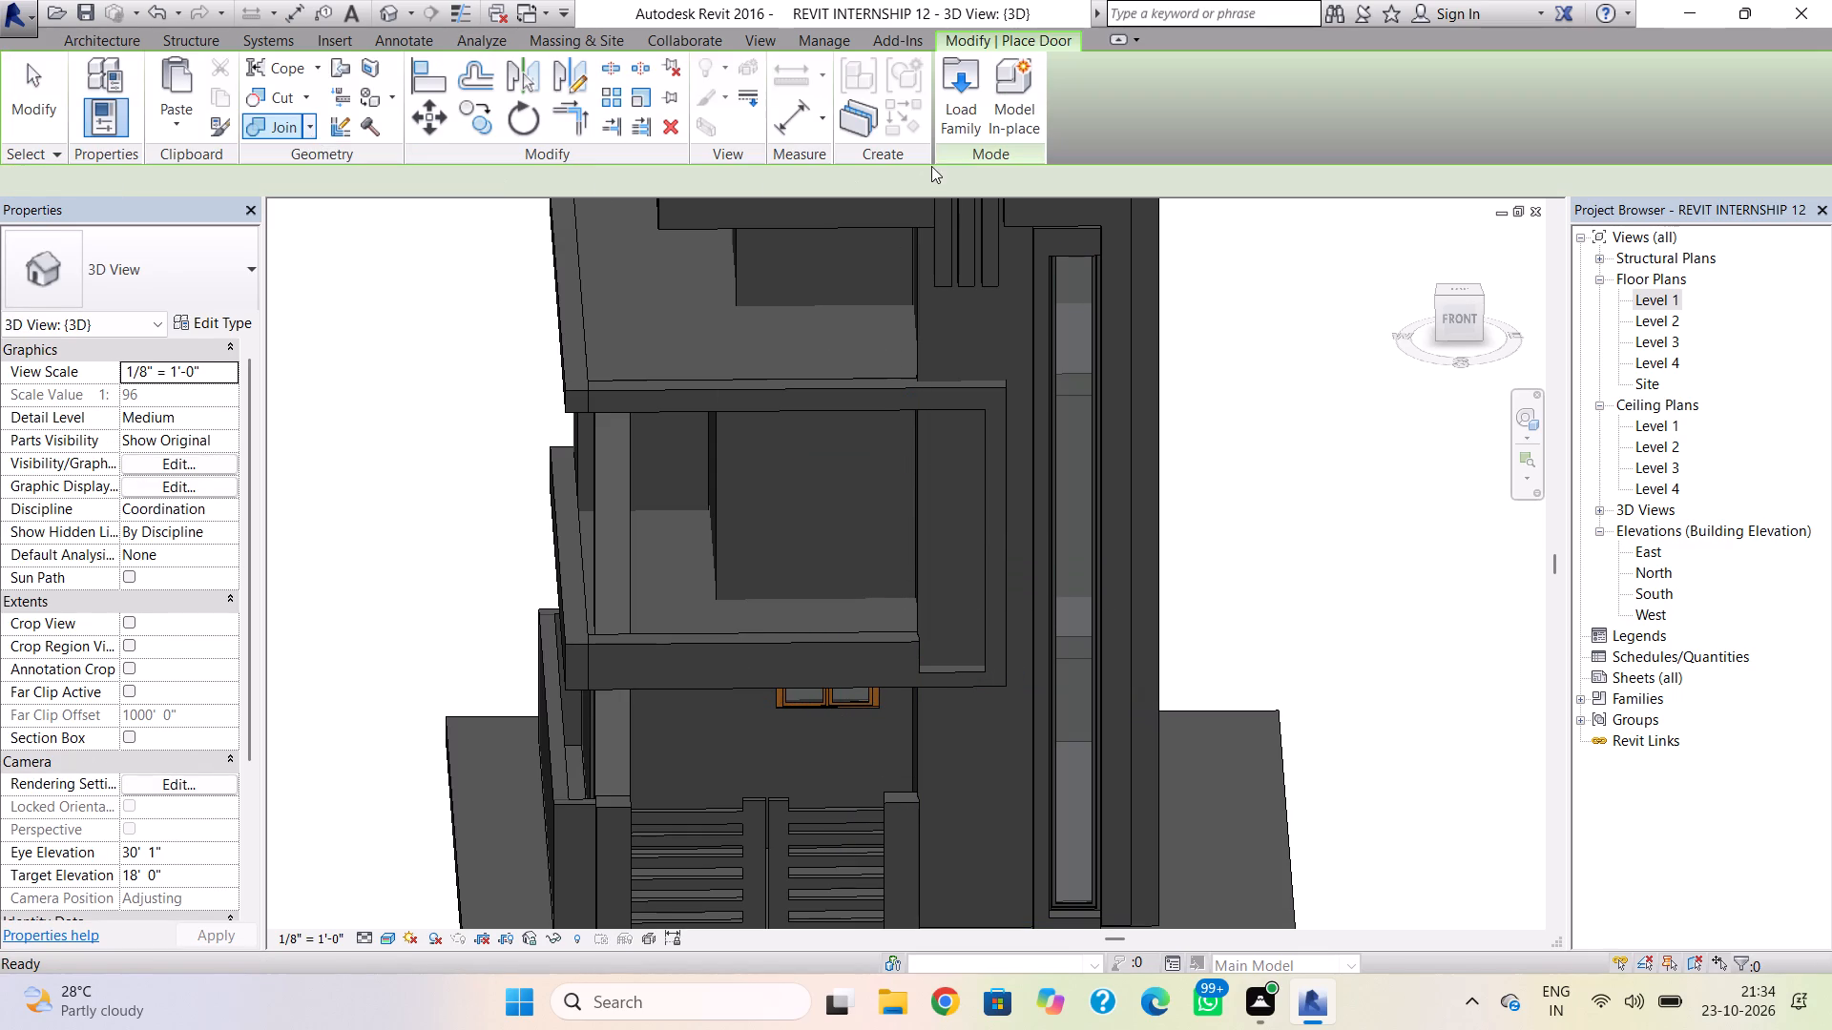
pyautogui.click(966, 91)
pyautogui.click(1030, 476)
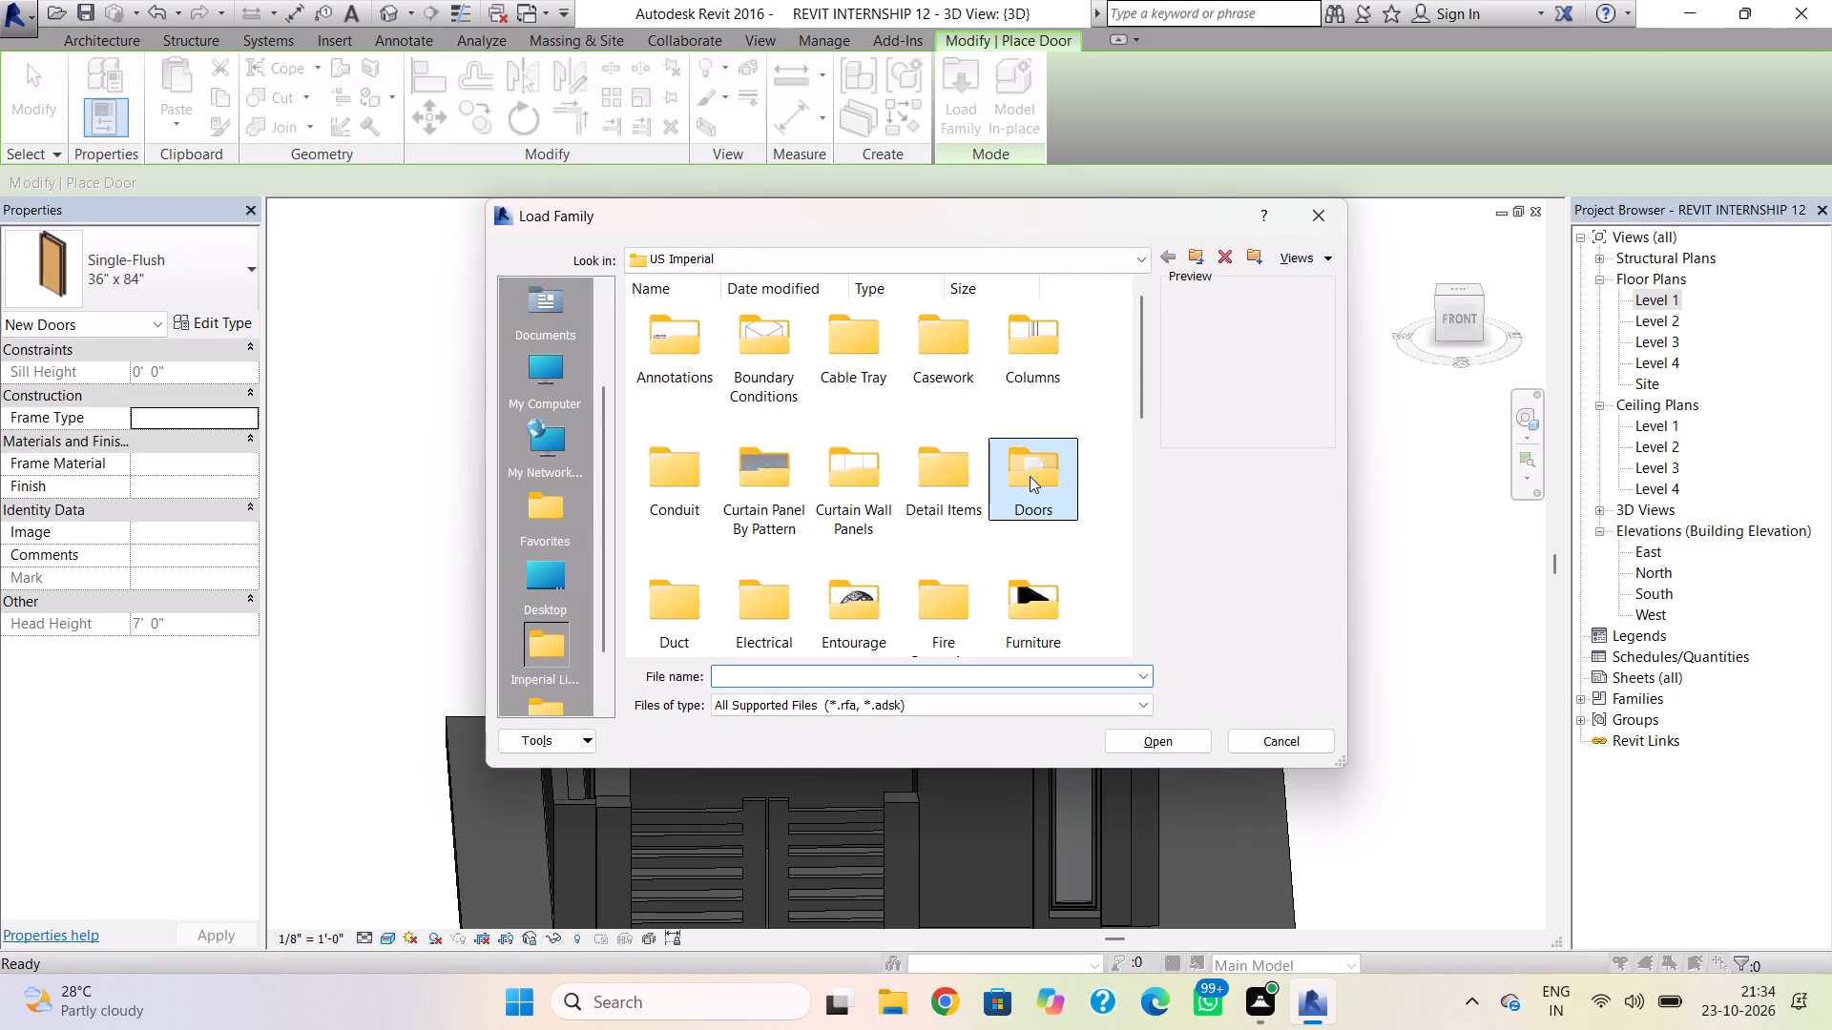
pyautogui.click(1030, 476)
pyautogui.click(1022, 476)
pyautogui.doubleClick(1022, 476)
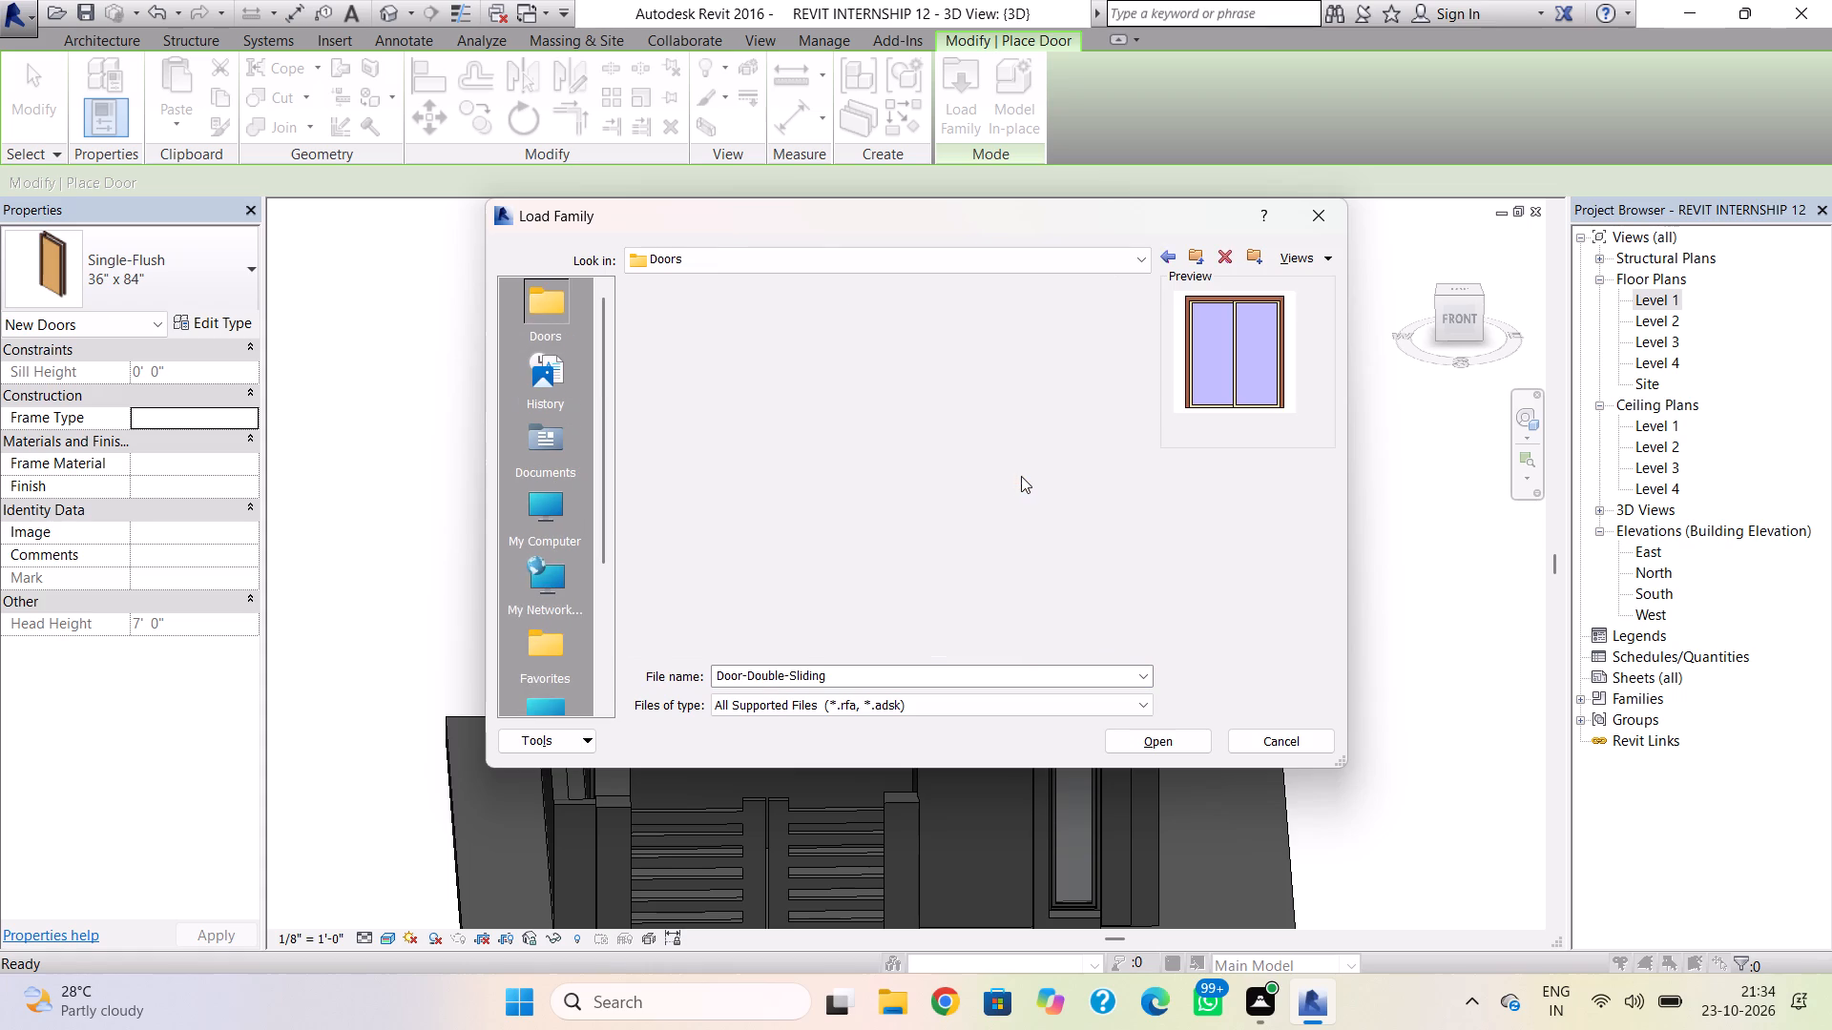
pyautogui.click(678, 466)
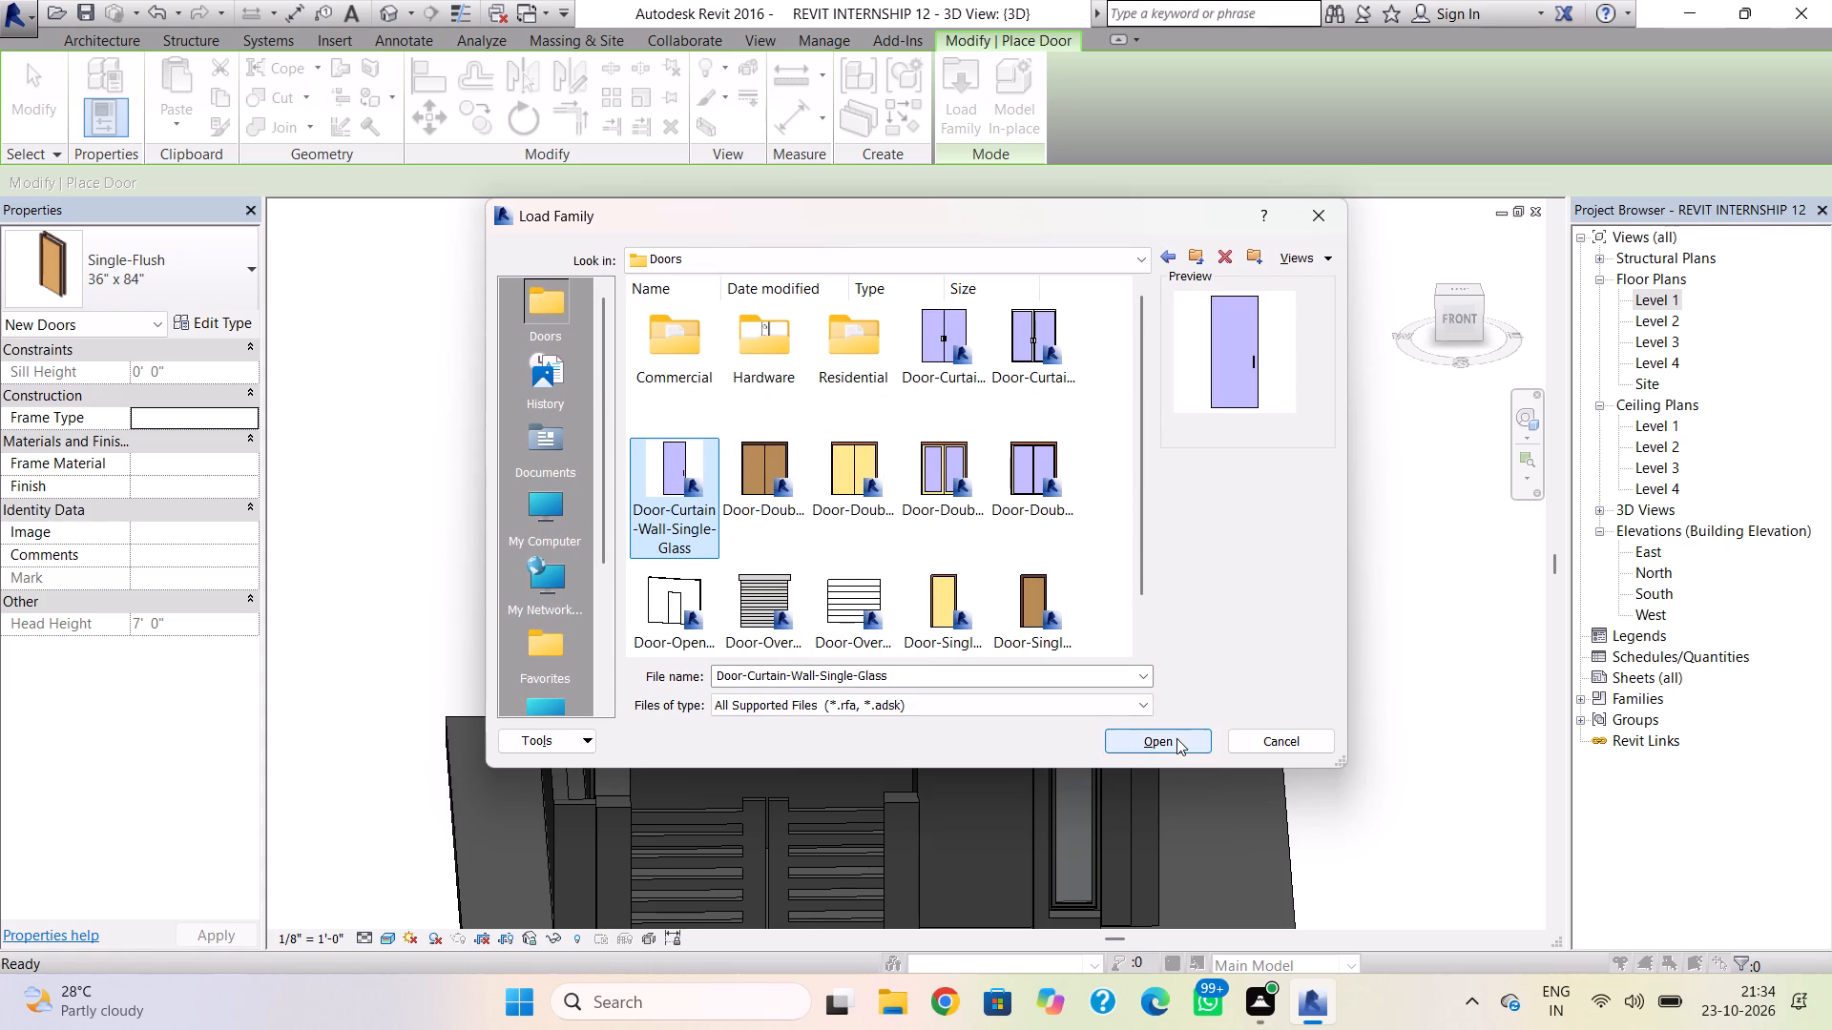
pyautogui.click(1176, 738)
pyautogui.click(835, 545)
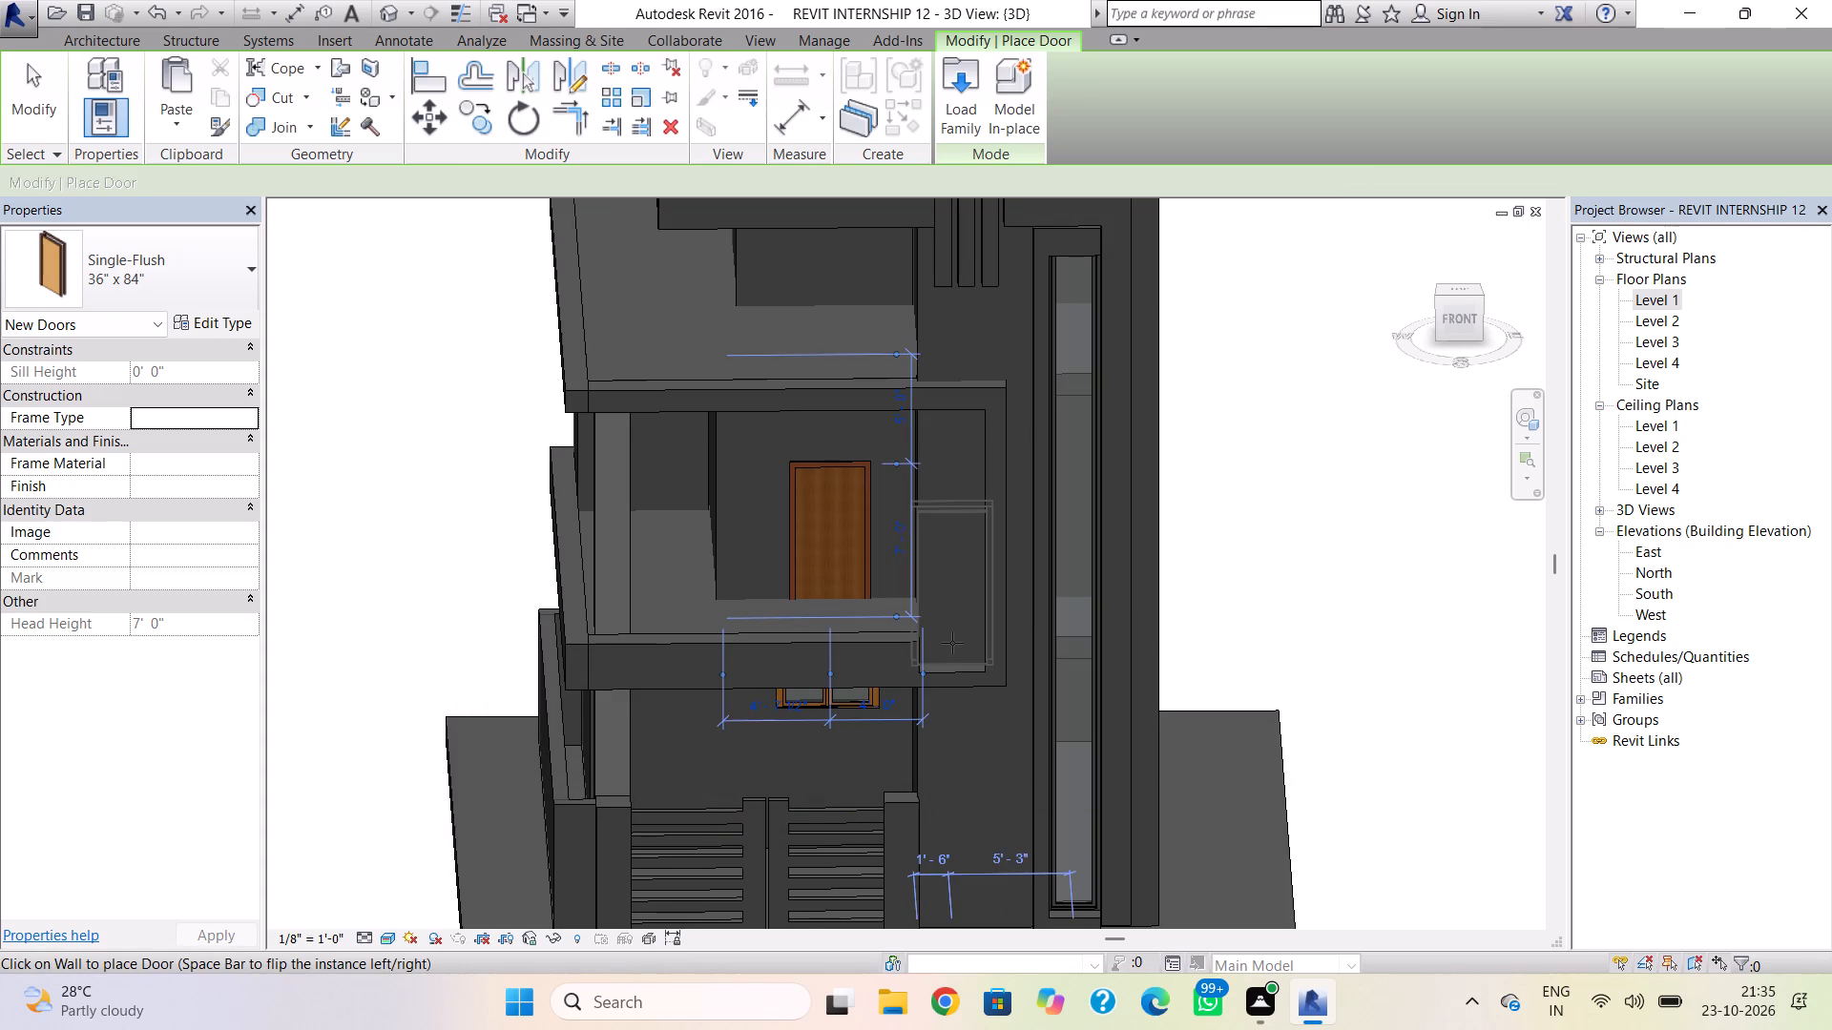
pyautogui.press('Escape')
pyautogui.press('Escape')
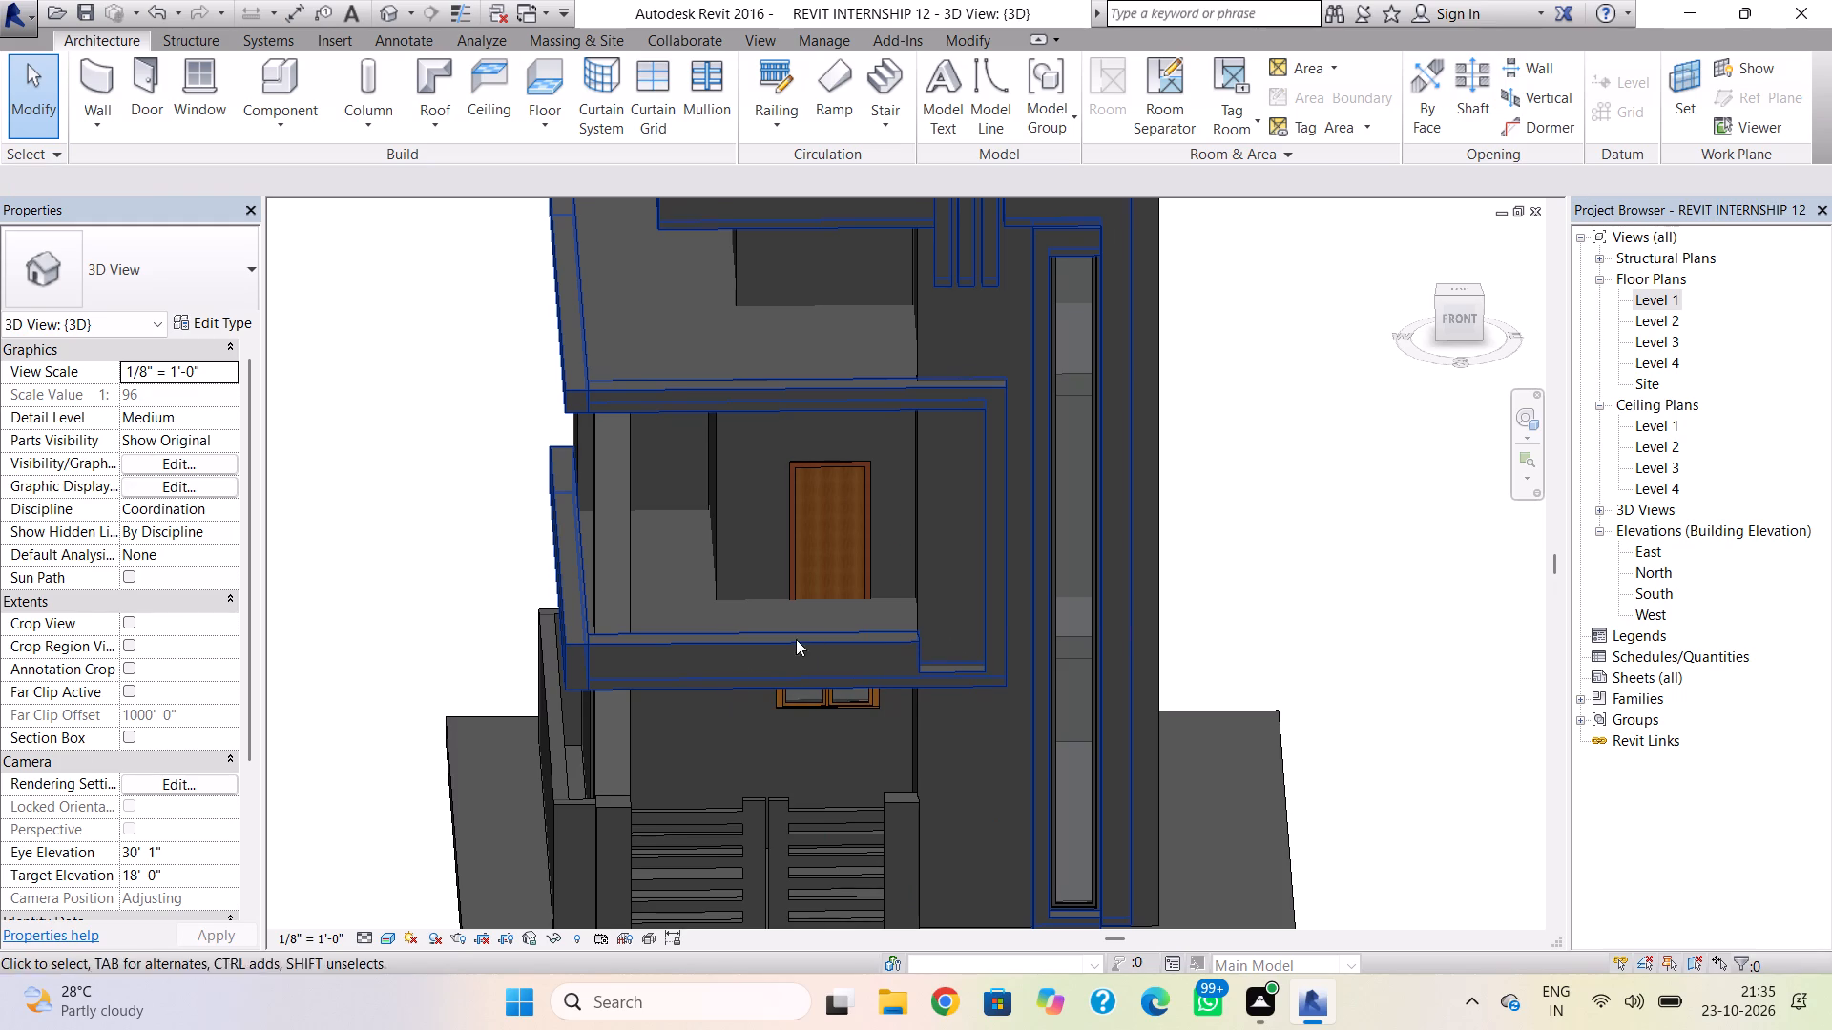
# Sketch a Handrail - Rectangular railing on Level 2 along the balcony's 14' front edge and its outer side, about 31' 9" in total.
pyautogui.click(1656, 299)
pyautogui.click(1656, 319)
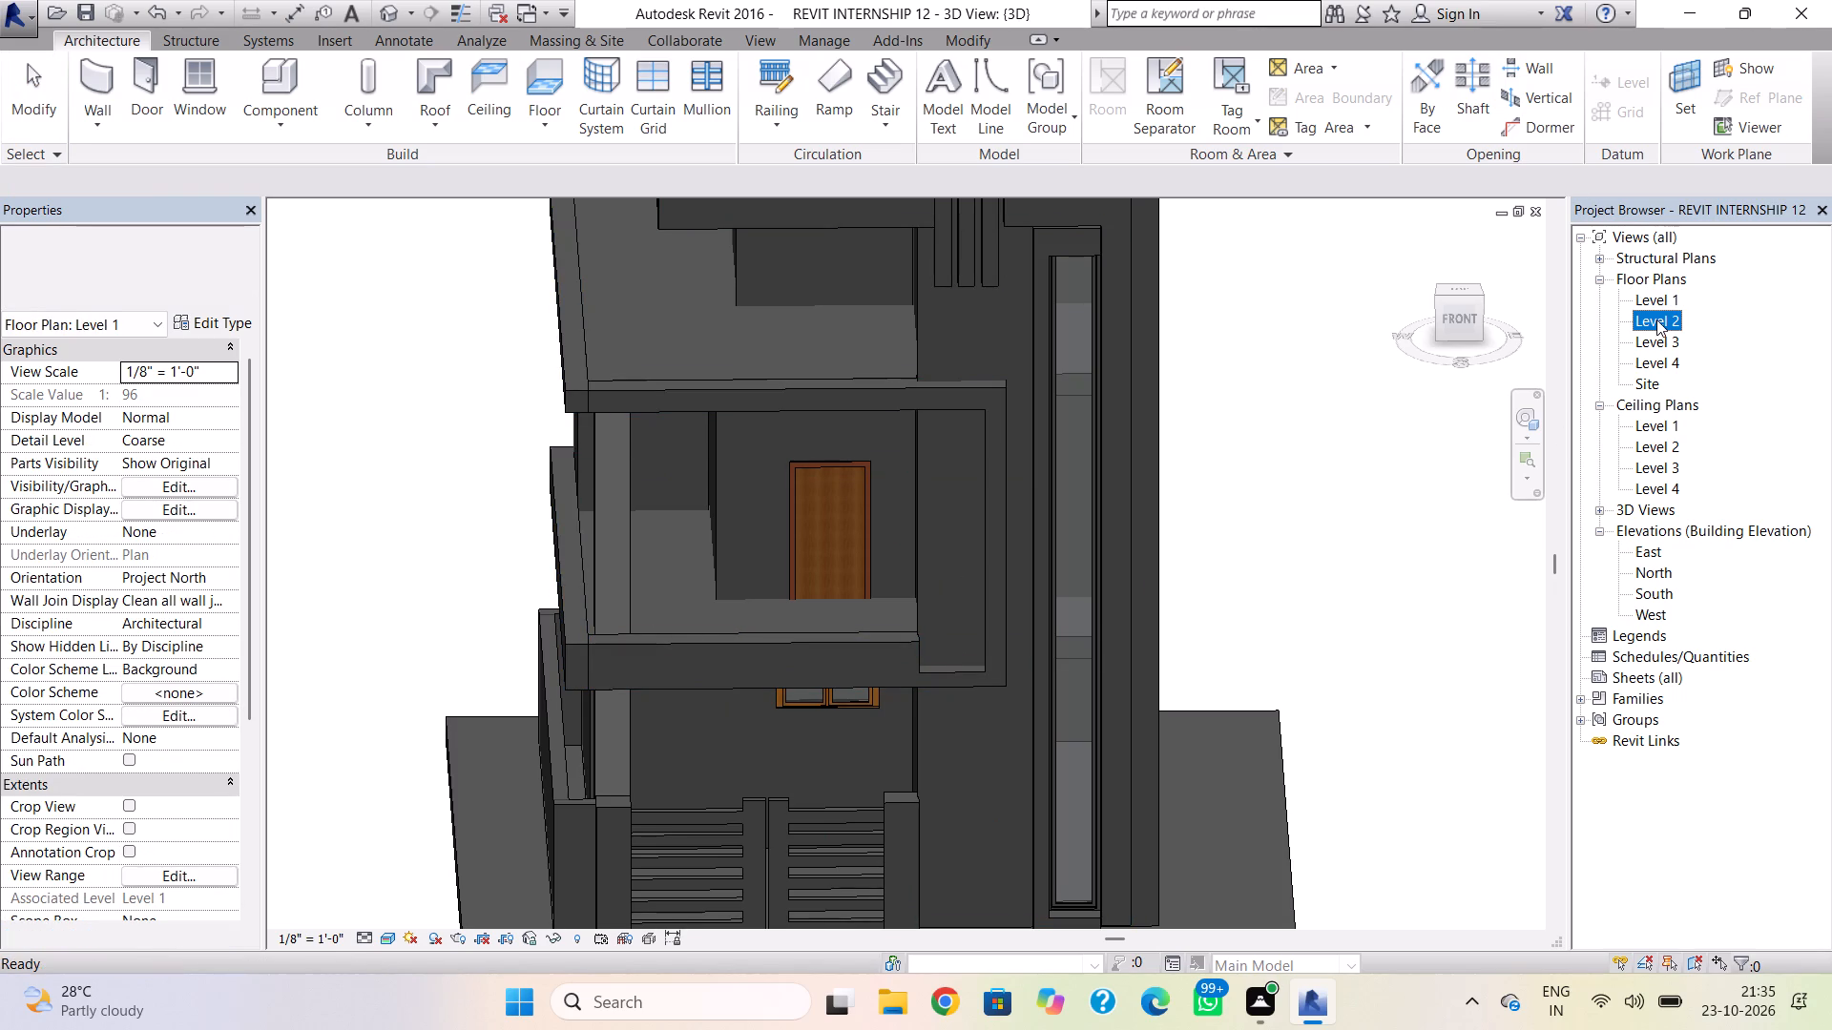
pyautogui.click(1656, 319)
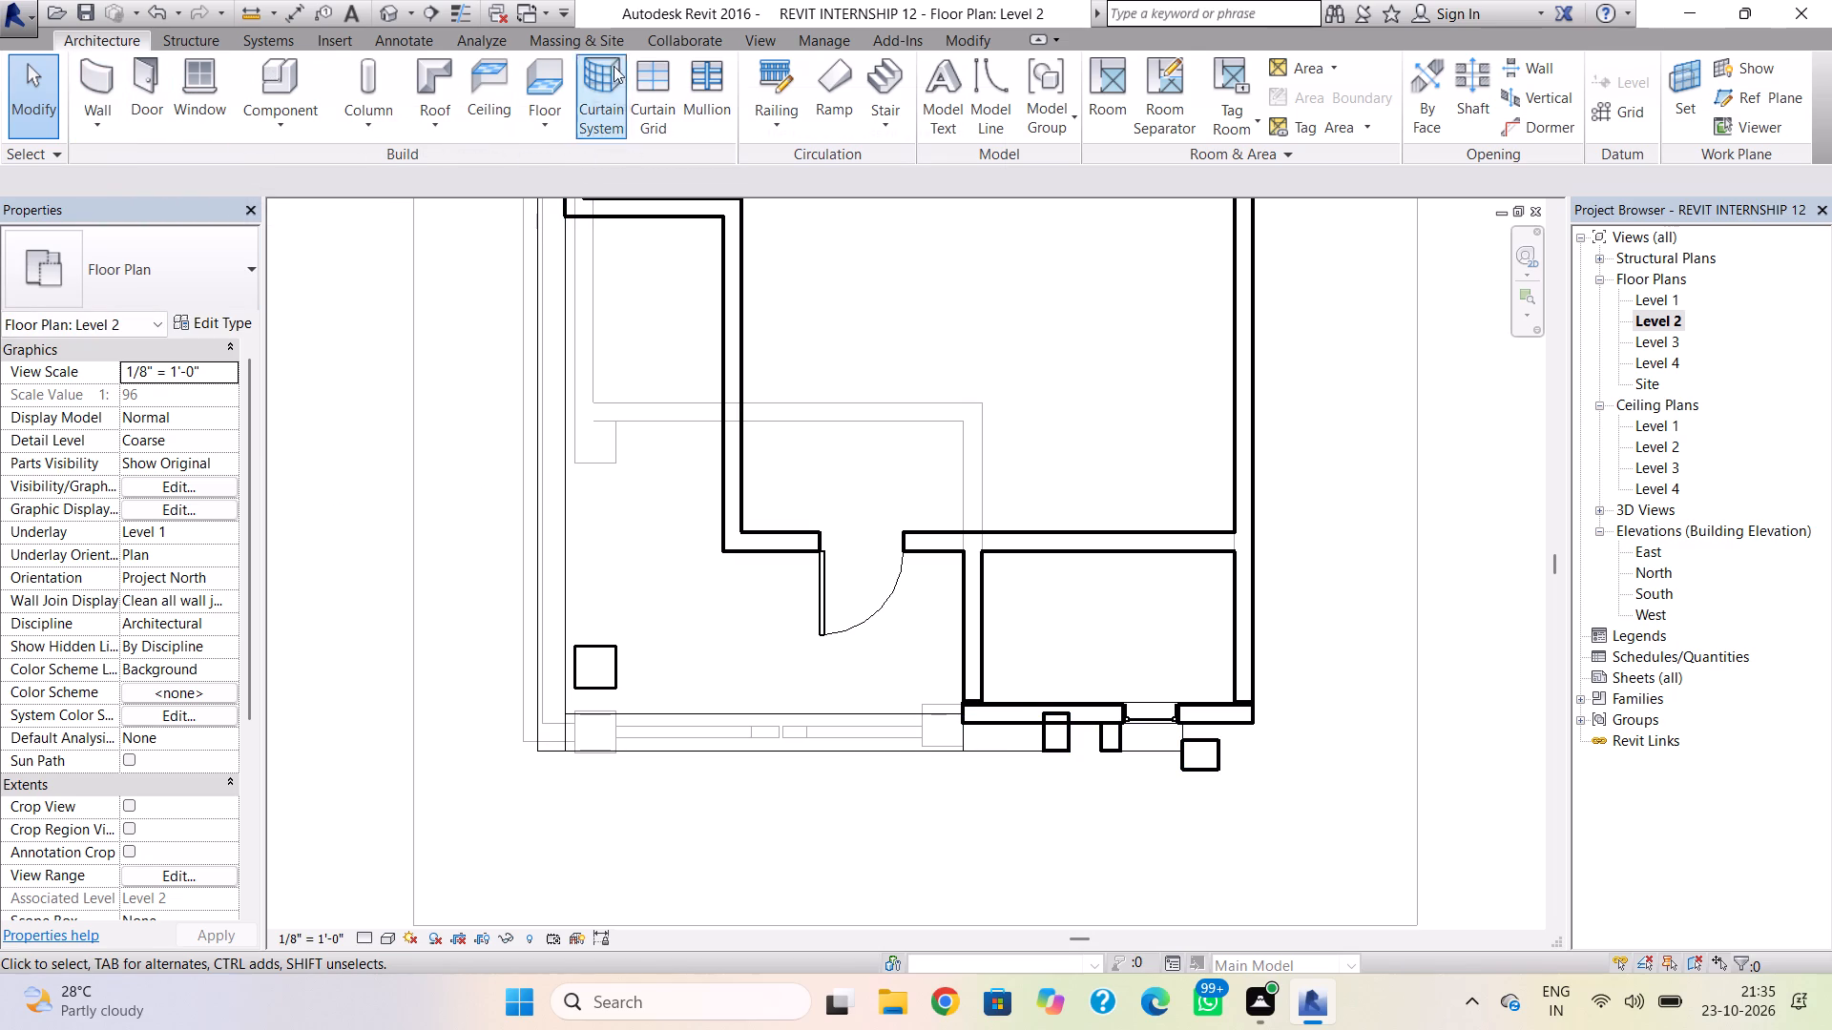
pyautogui.click(777, 49)
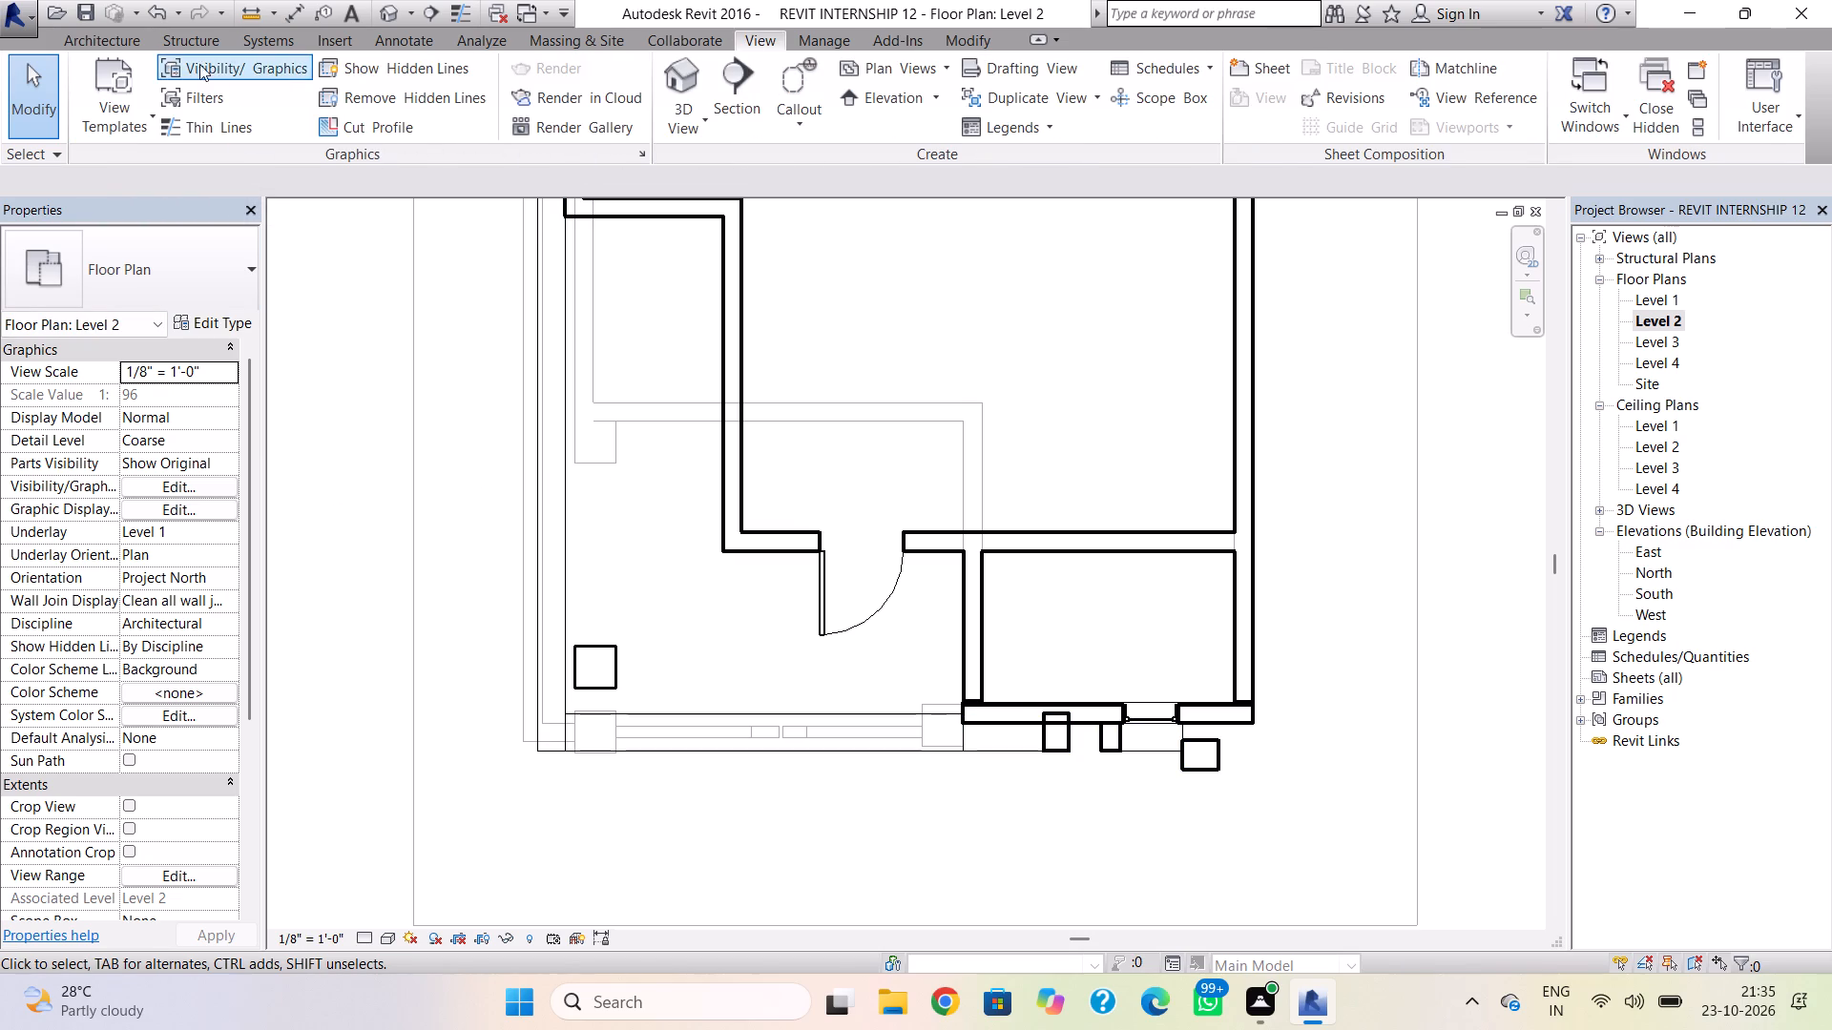
pyautogui.click(120, 41)
pyautogui.click(782, 90)
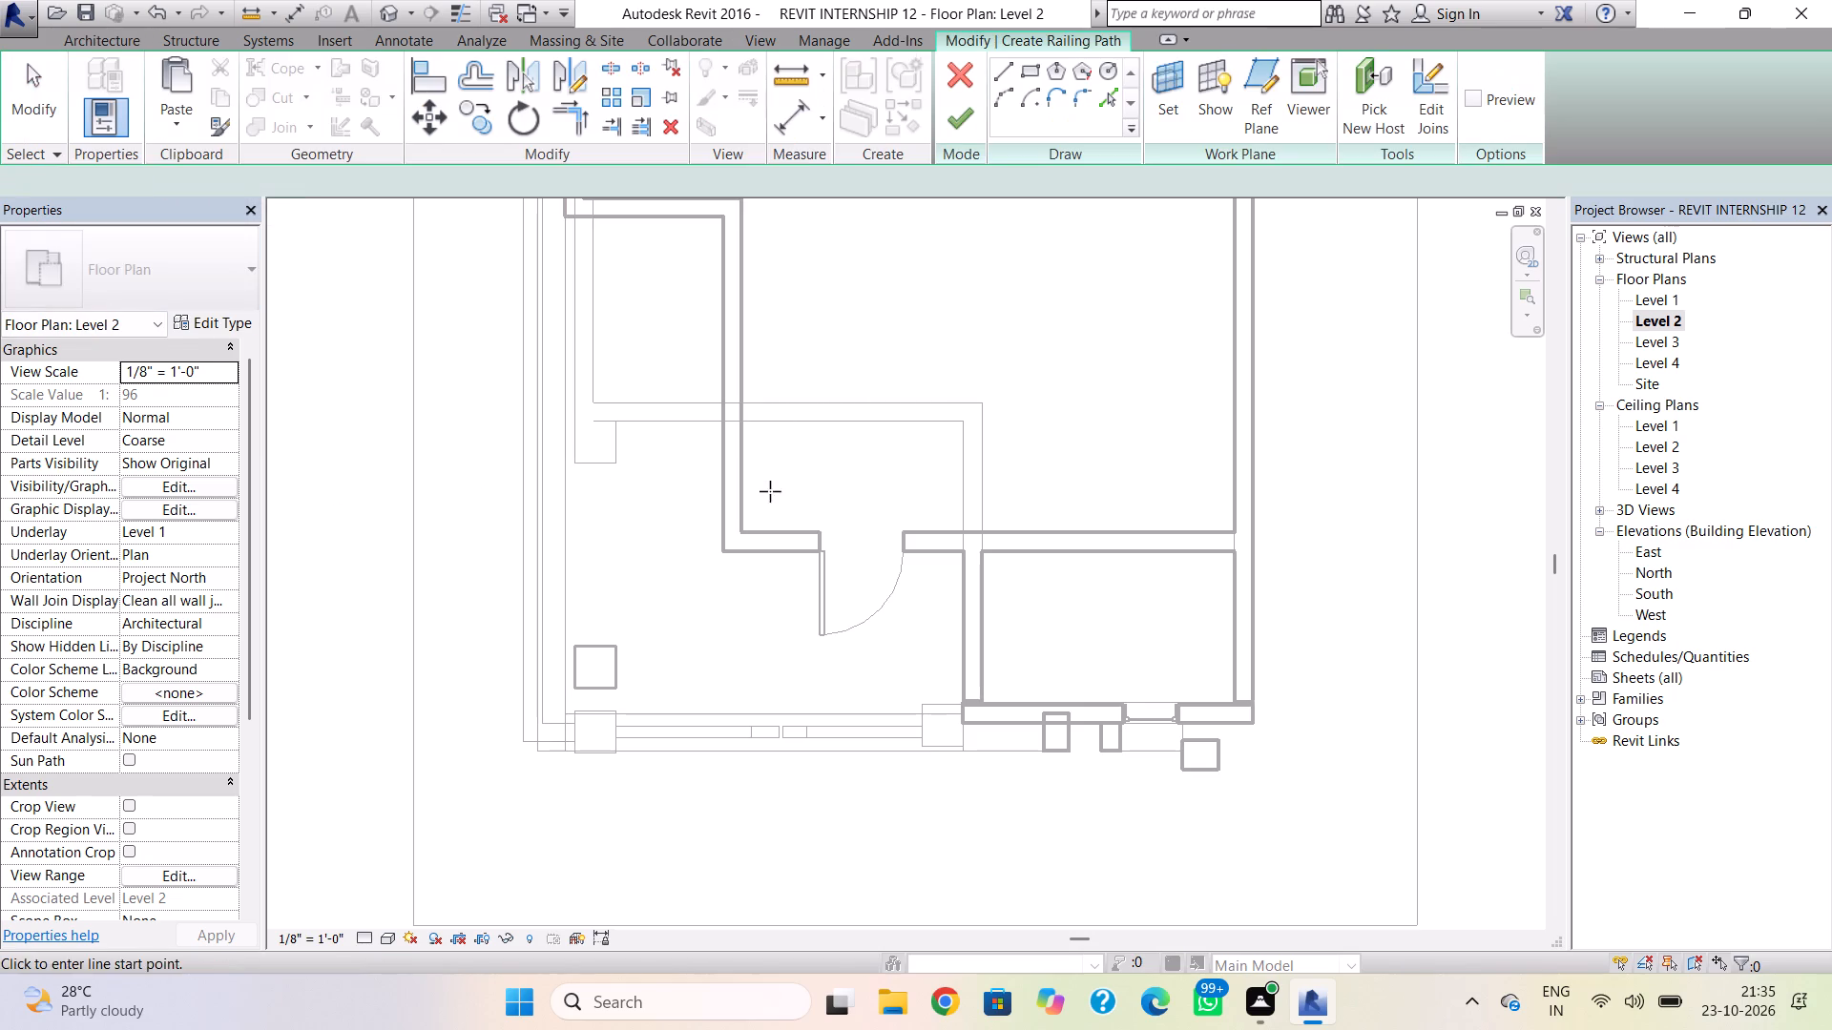
pyautogui.click(574, 708)
pyautogui.click(960, 718)
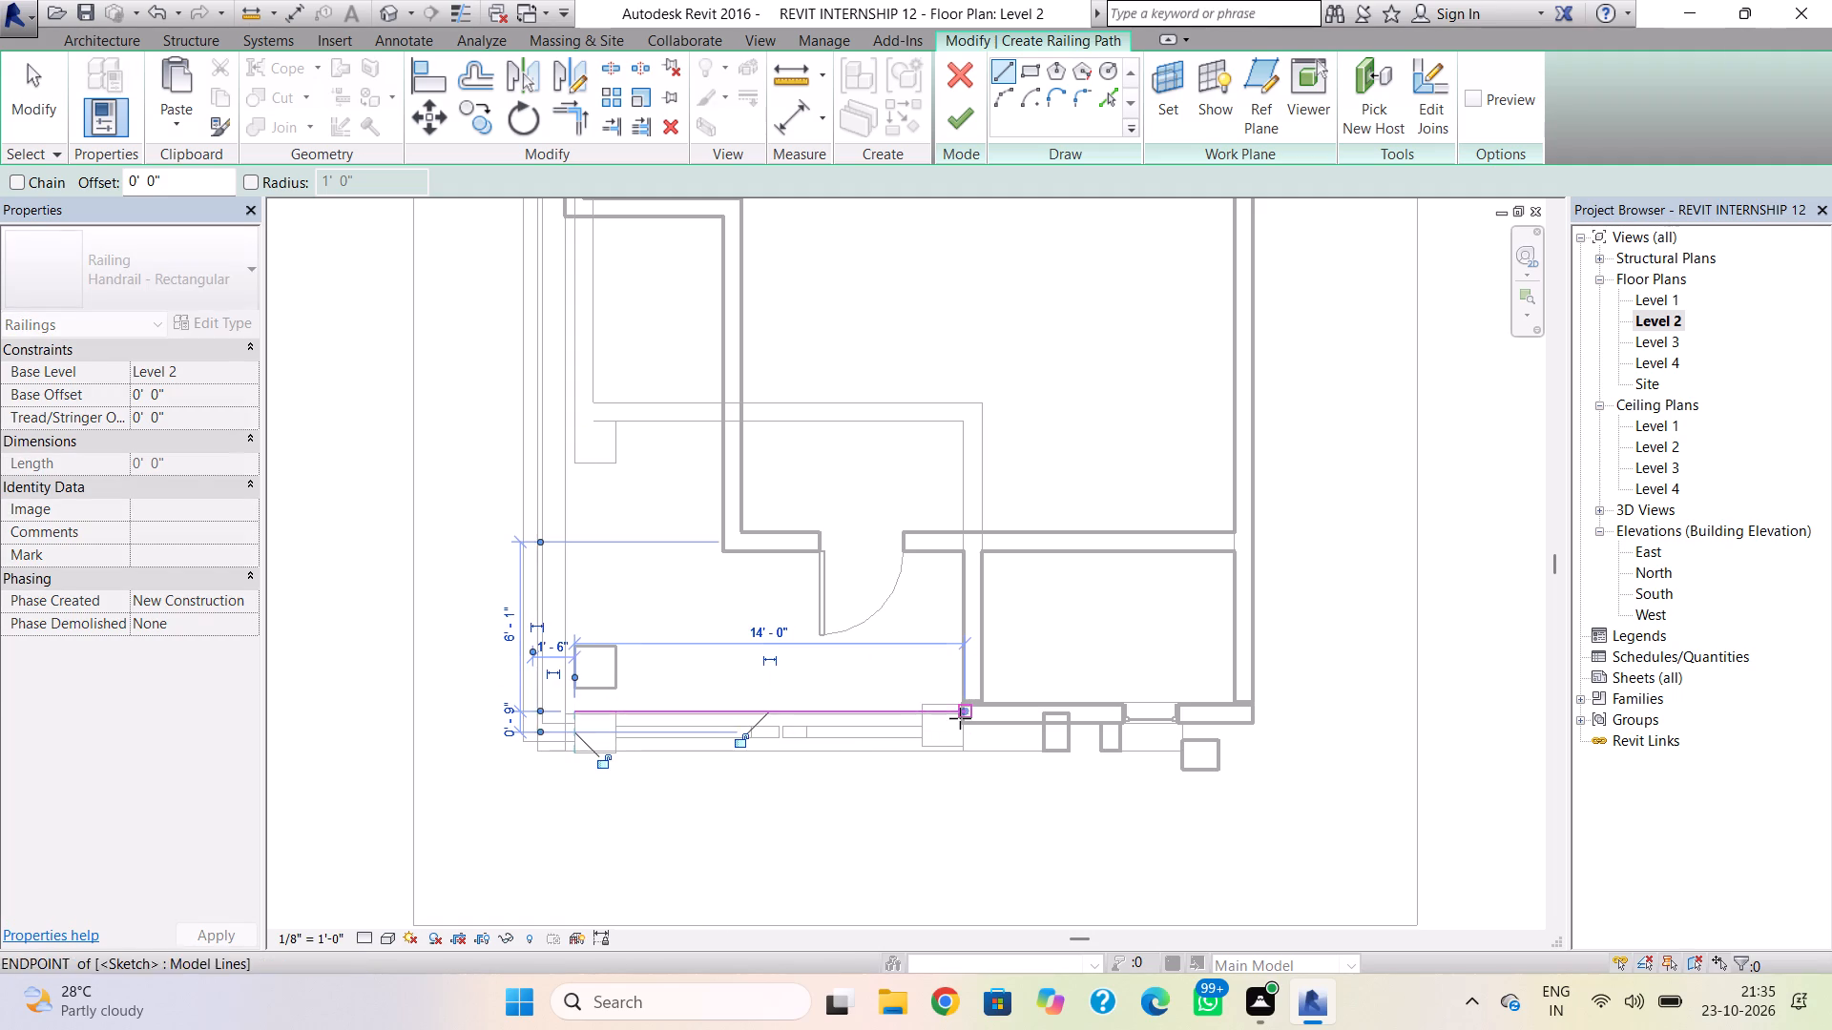
pyautogui.click(572, 709)
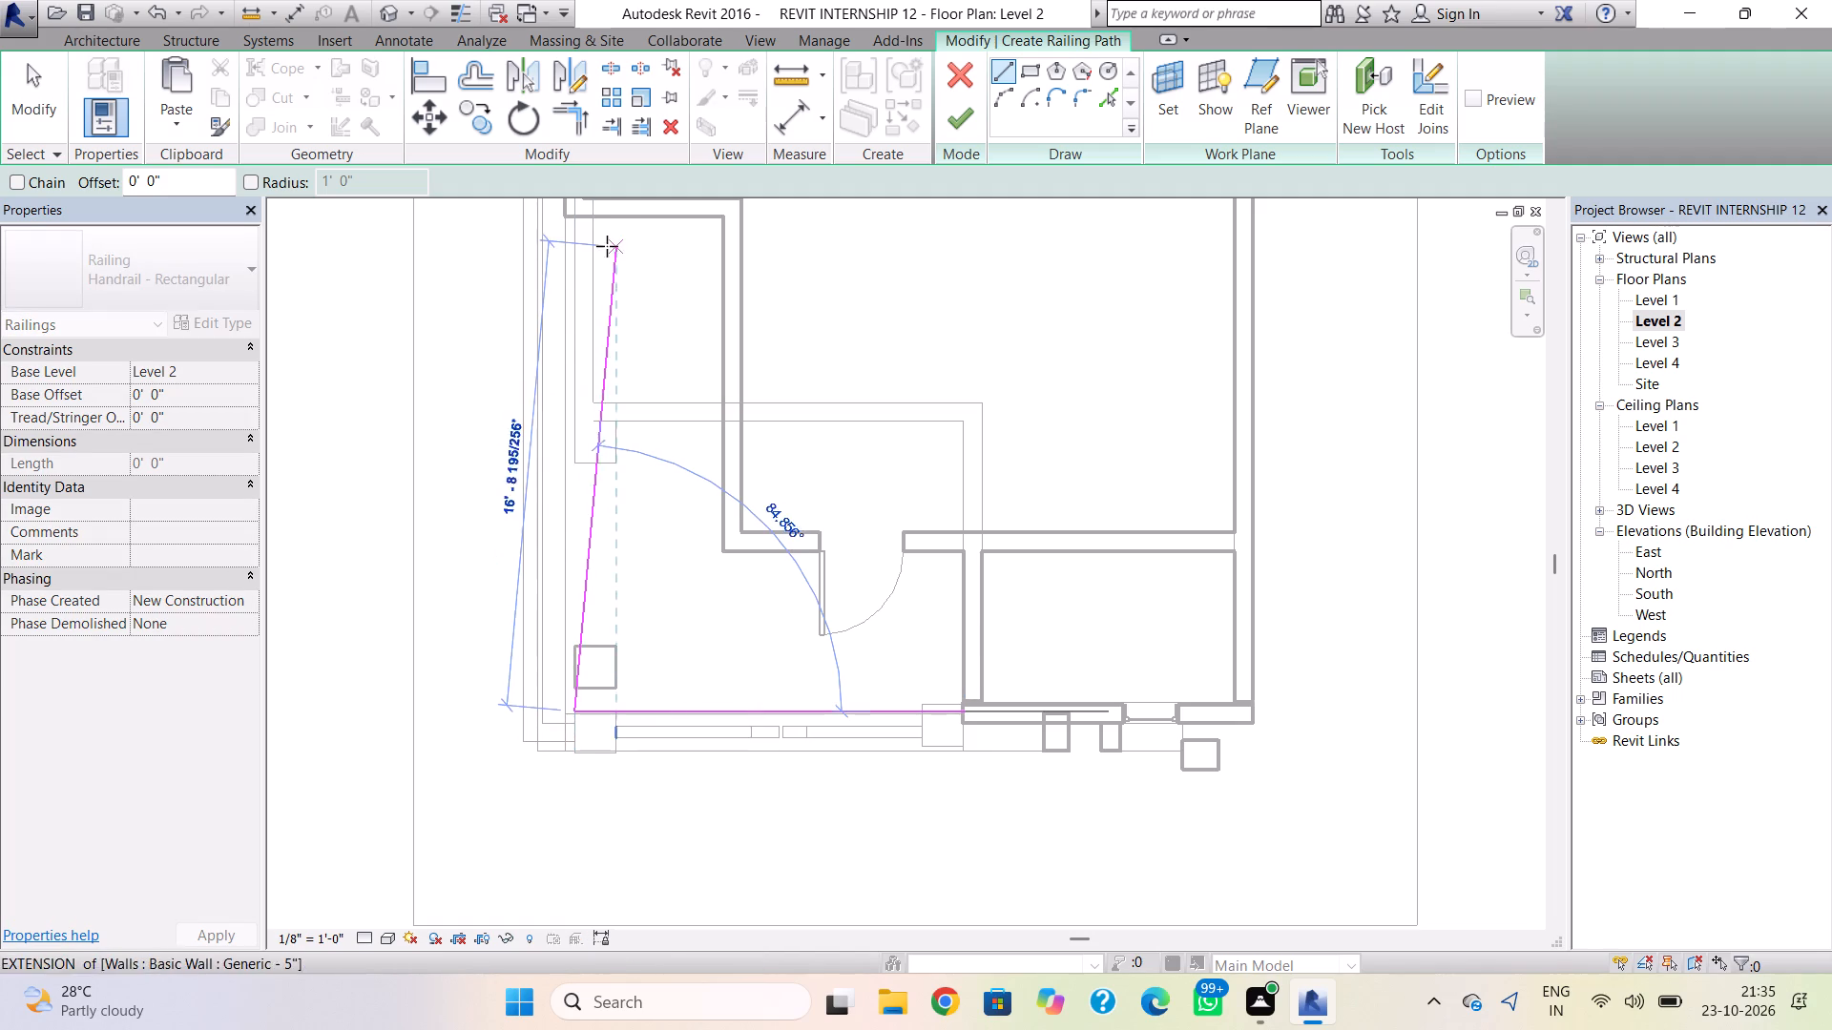
pyautogui.click(575, 226)
pyautogui.press('Escape')
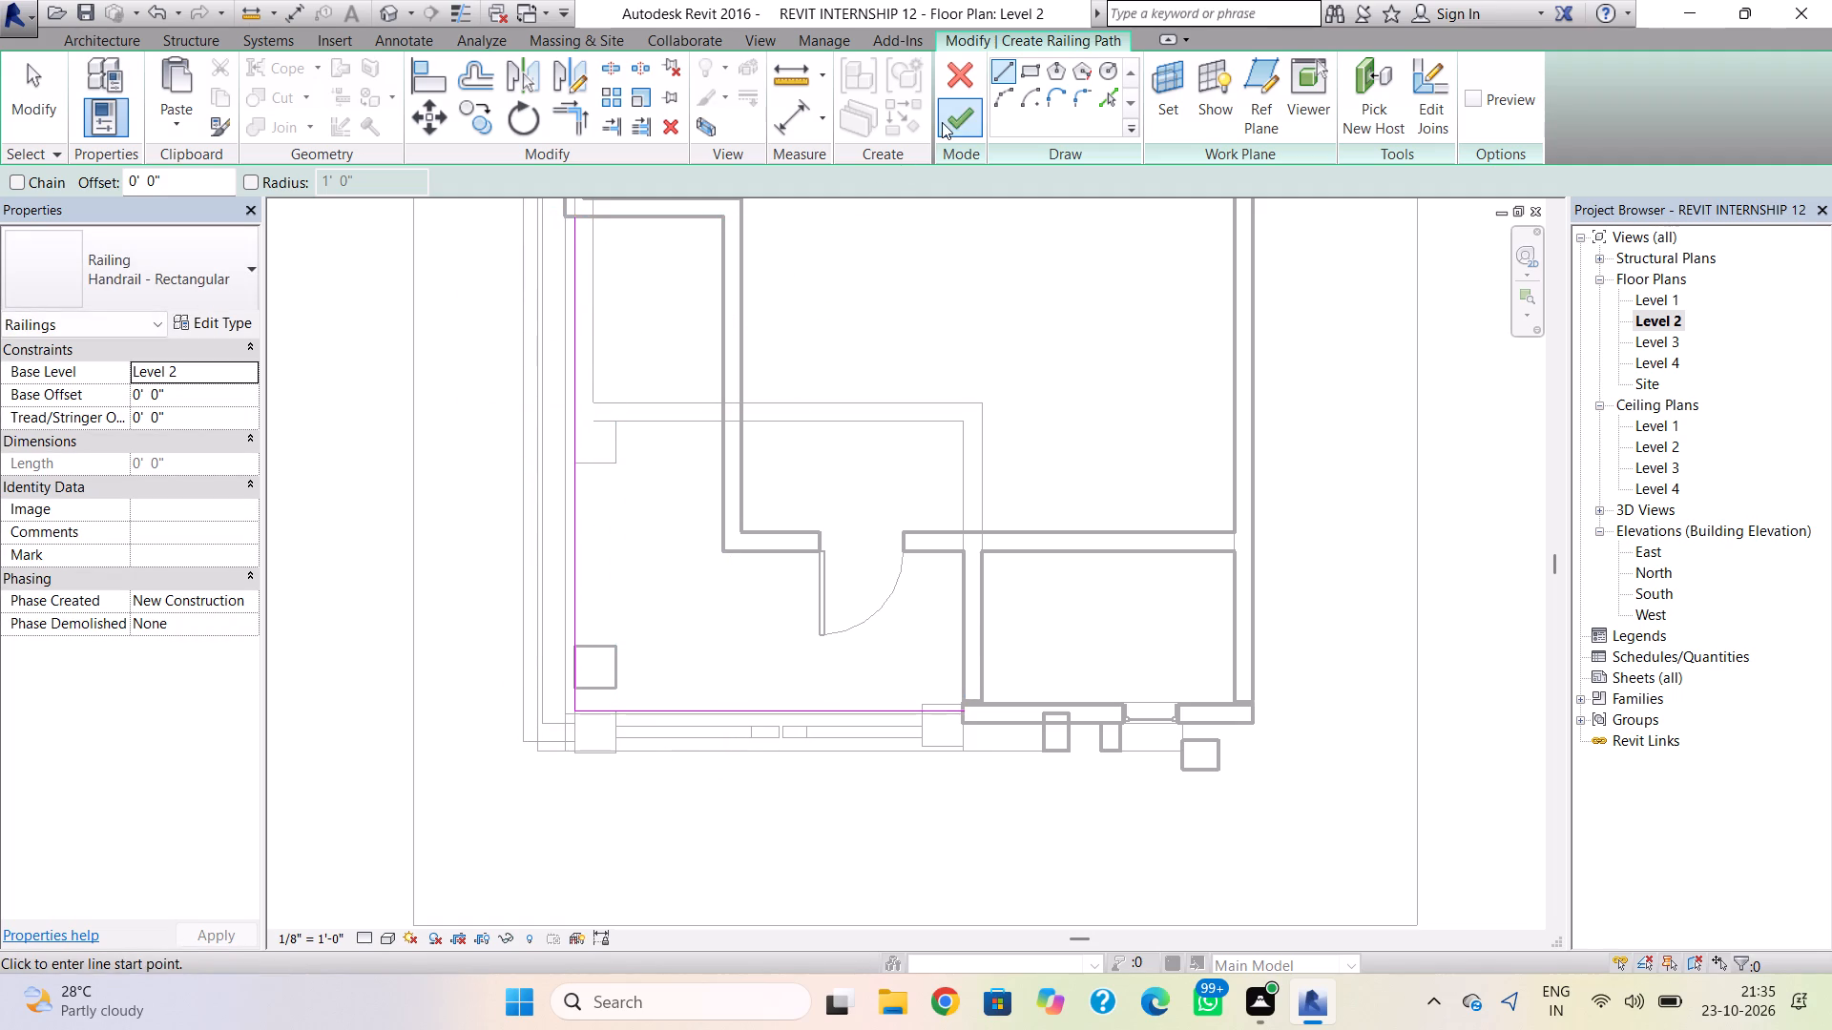
pyautogui.click(942, 122)
# Set the balcony railing's base offset to 1' above Level 2 in the 3D view.
pyautogui.click(390, 10)
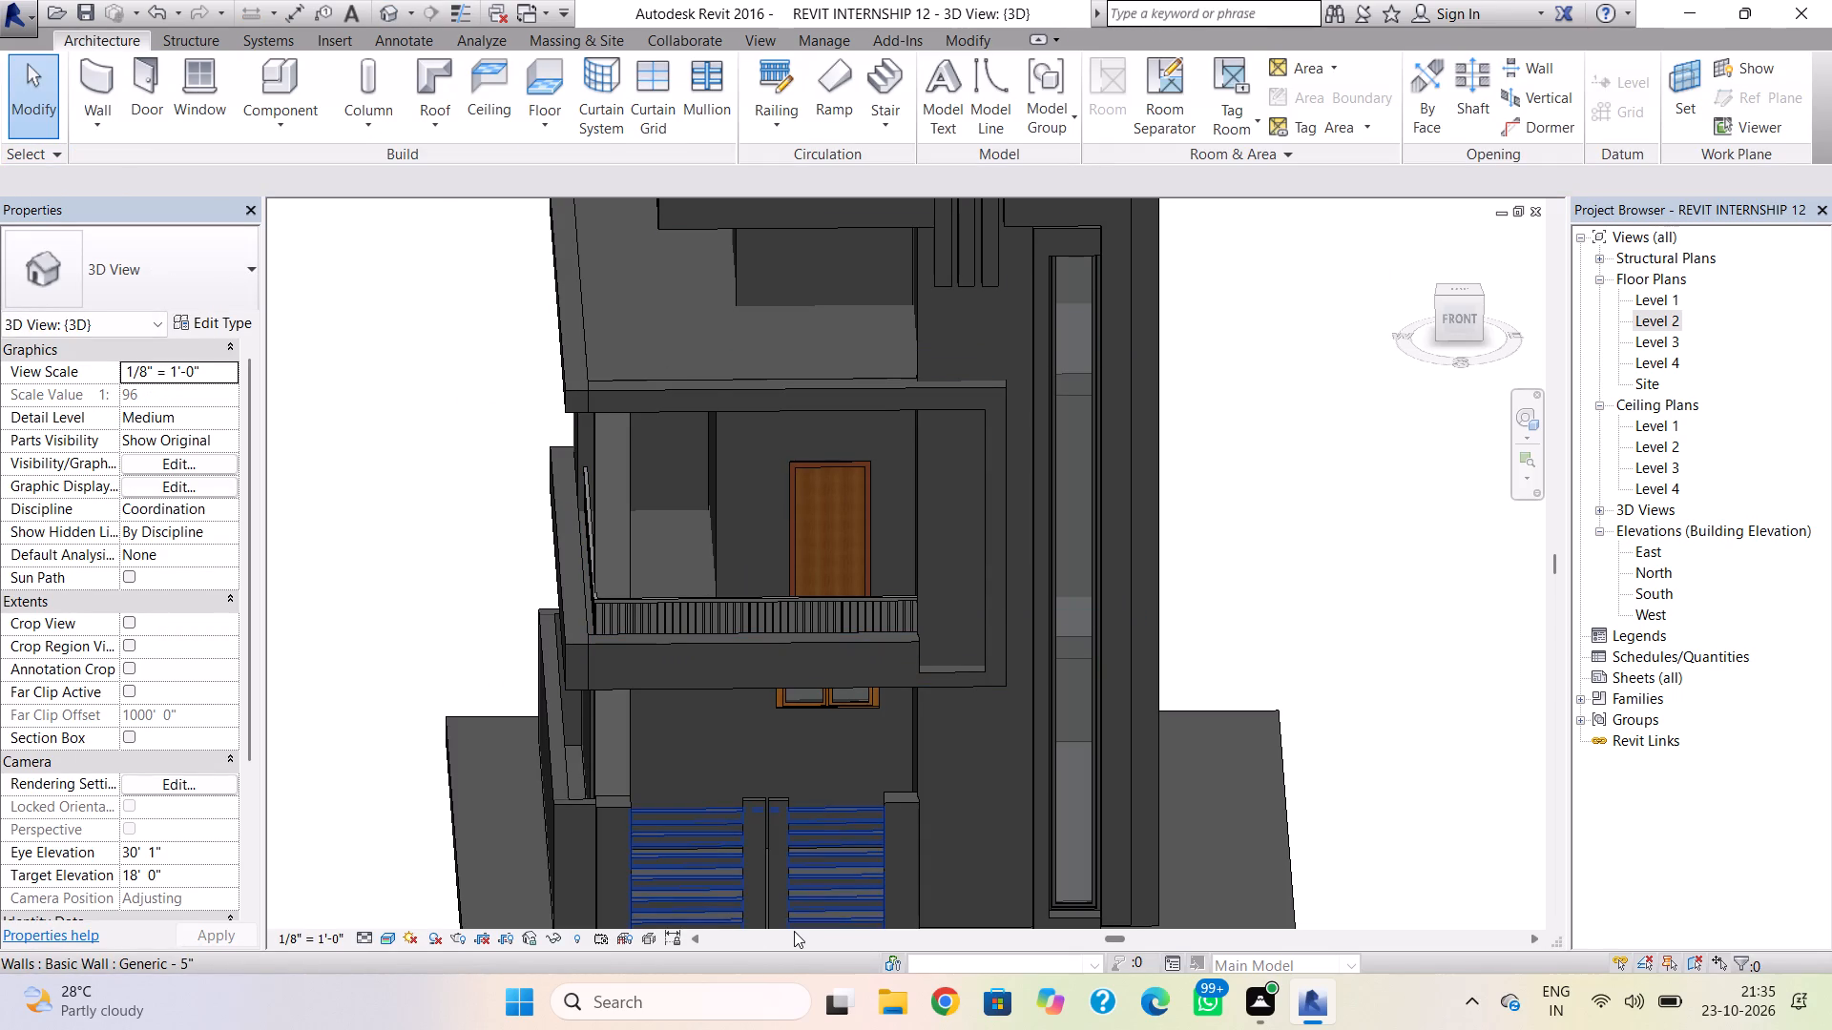
pyautogui.press('Escape')
pyautogui.click(770, 606)
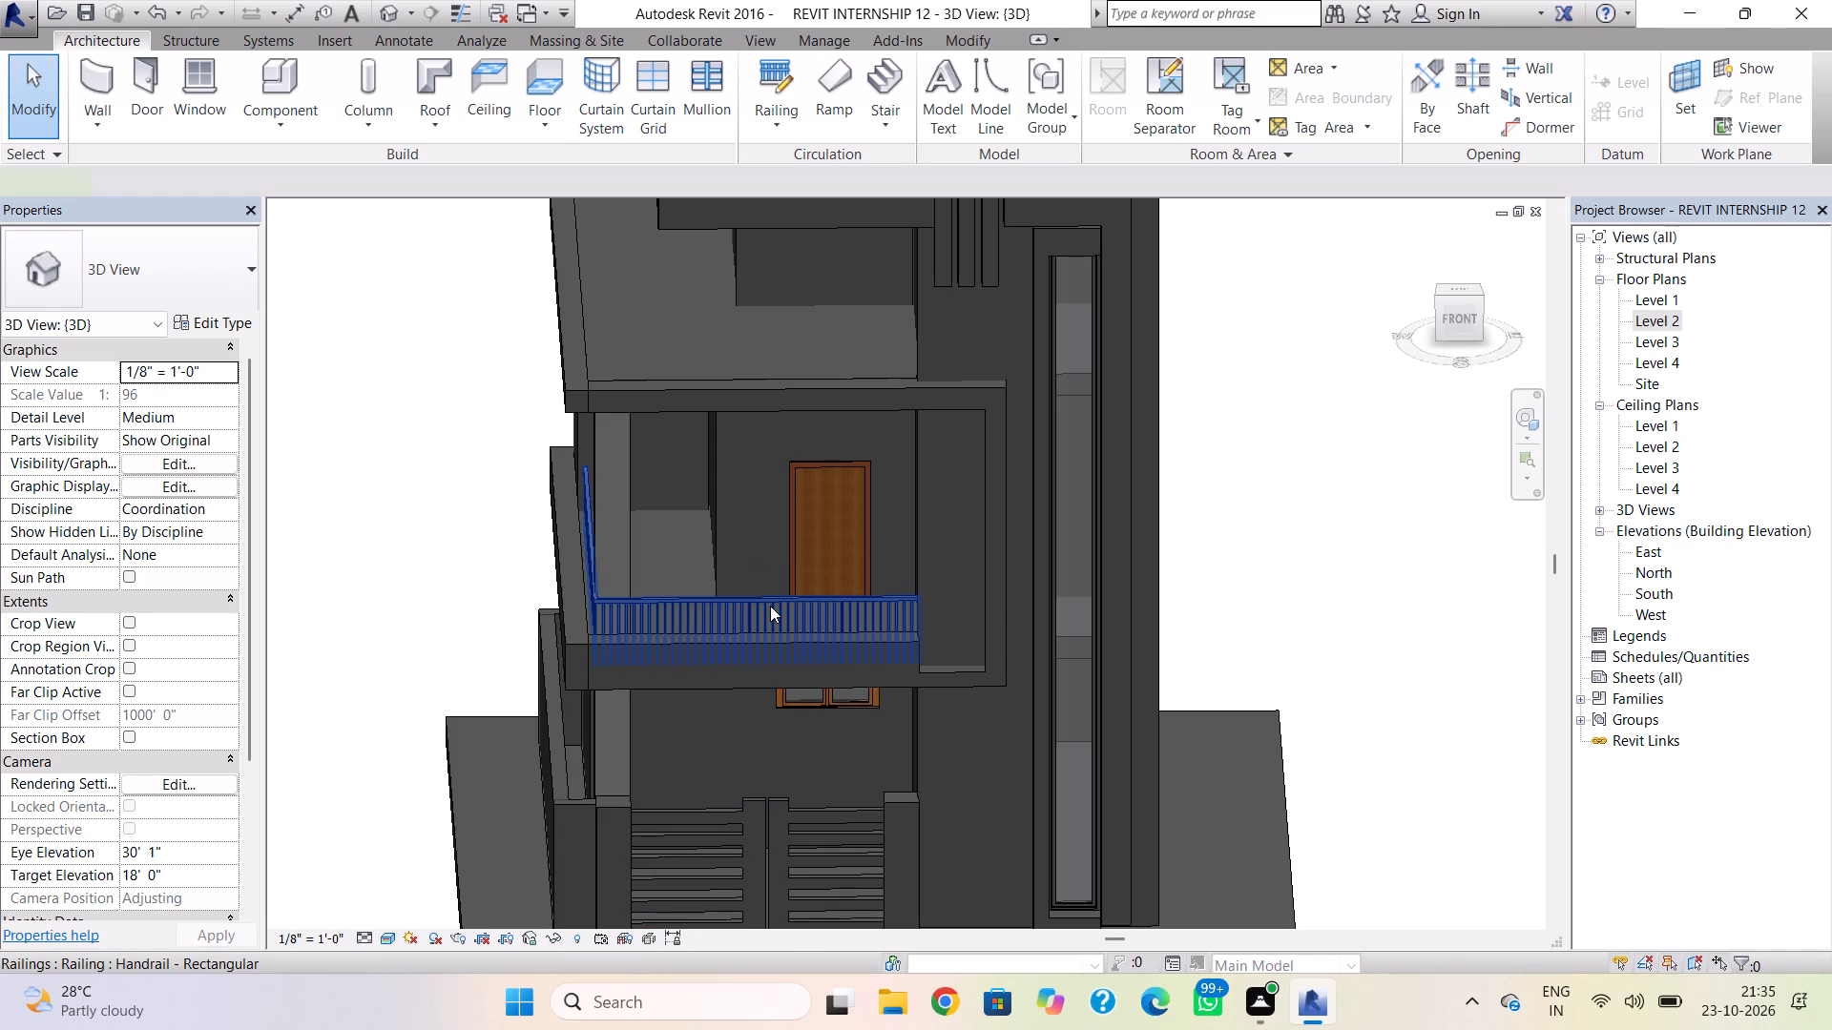
pyautogui.click(183, 396)
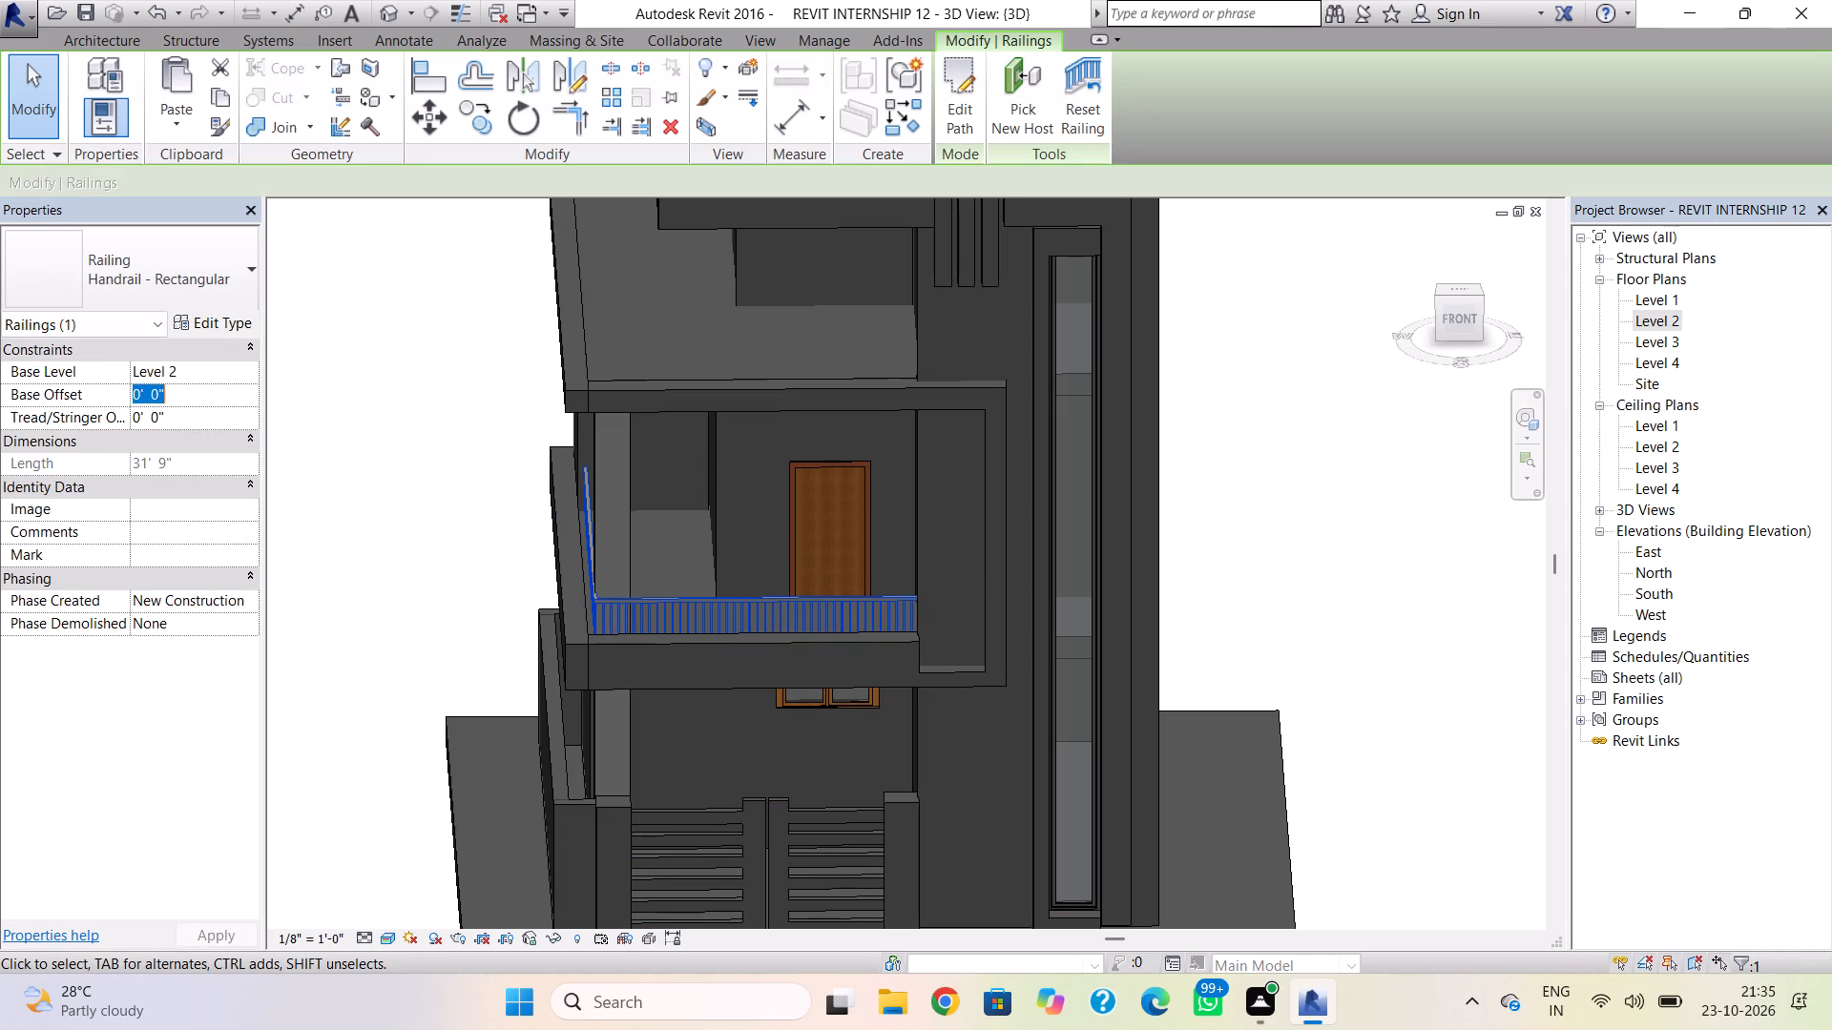
pyautogui.write("1'")
pyautogui.press('Return')
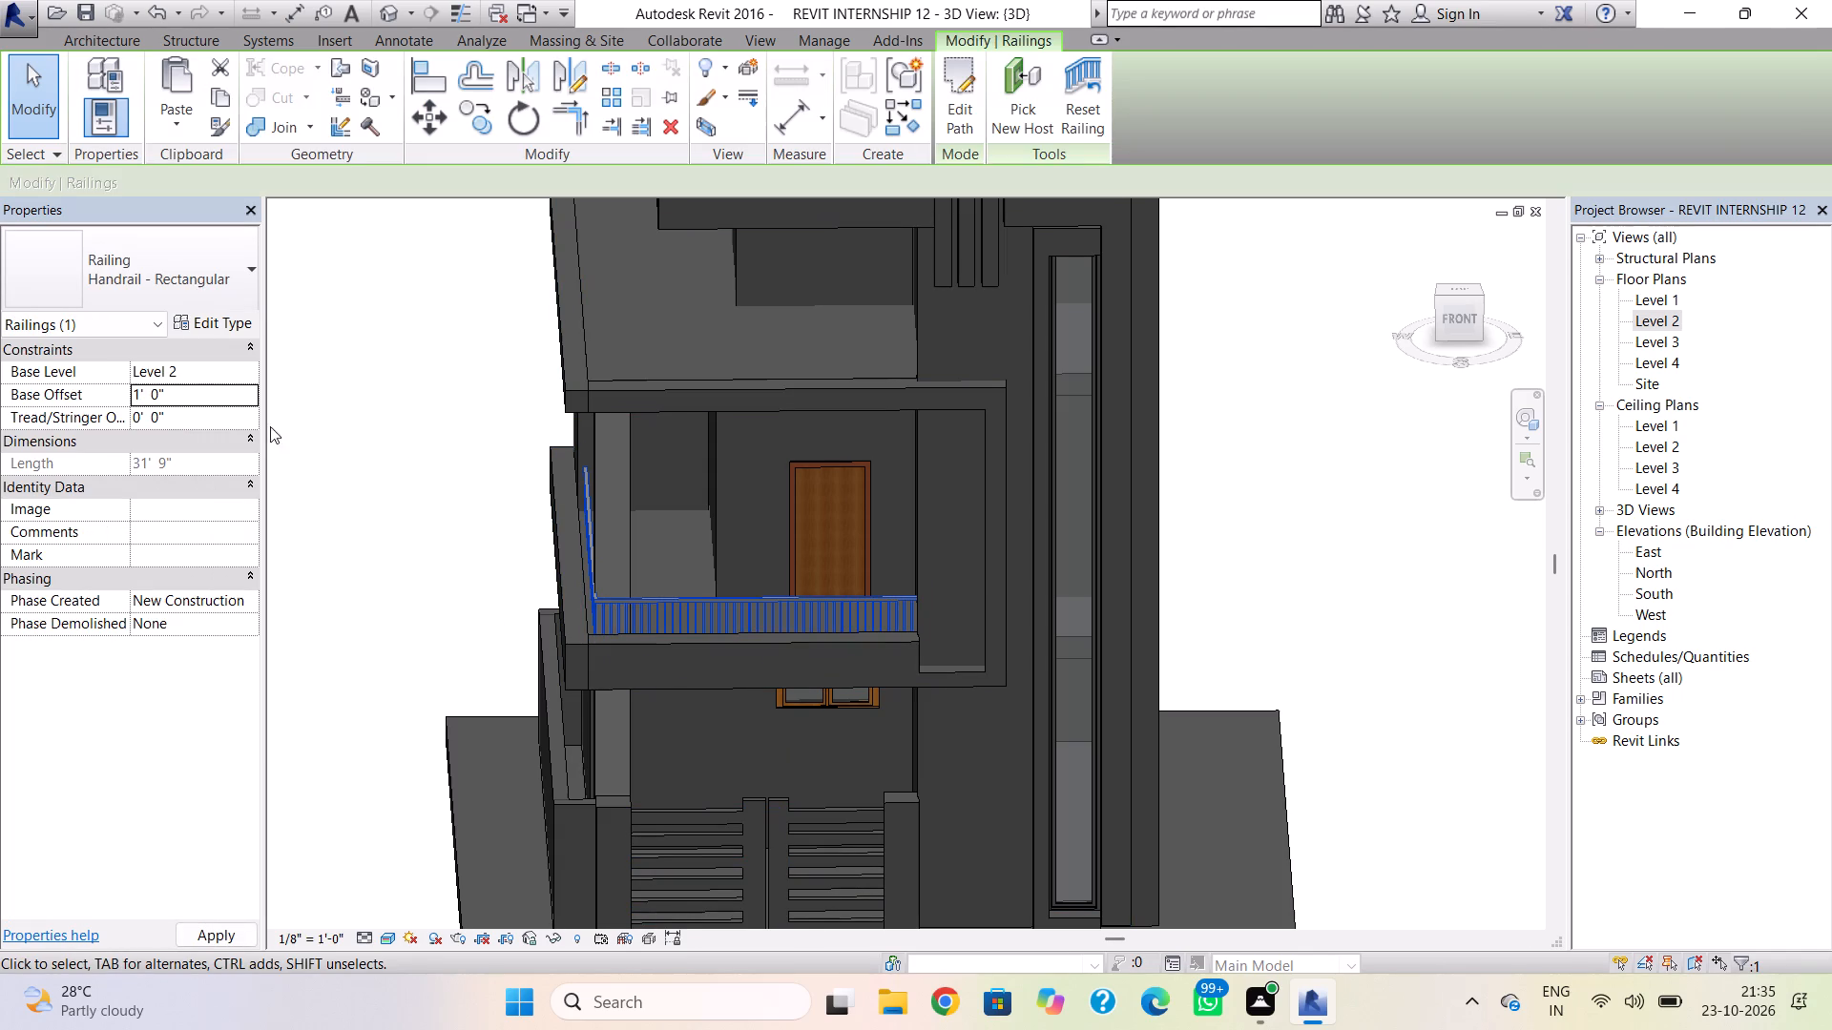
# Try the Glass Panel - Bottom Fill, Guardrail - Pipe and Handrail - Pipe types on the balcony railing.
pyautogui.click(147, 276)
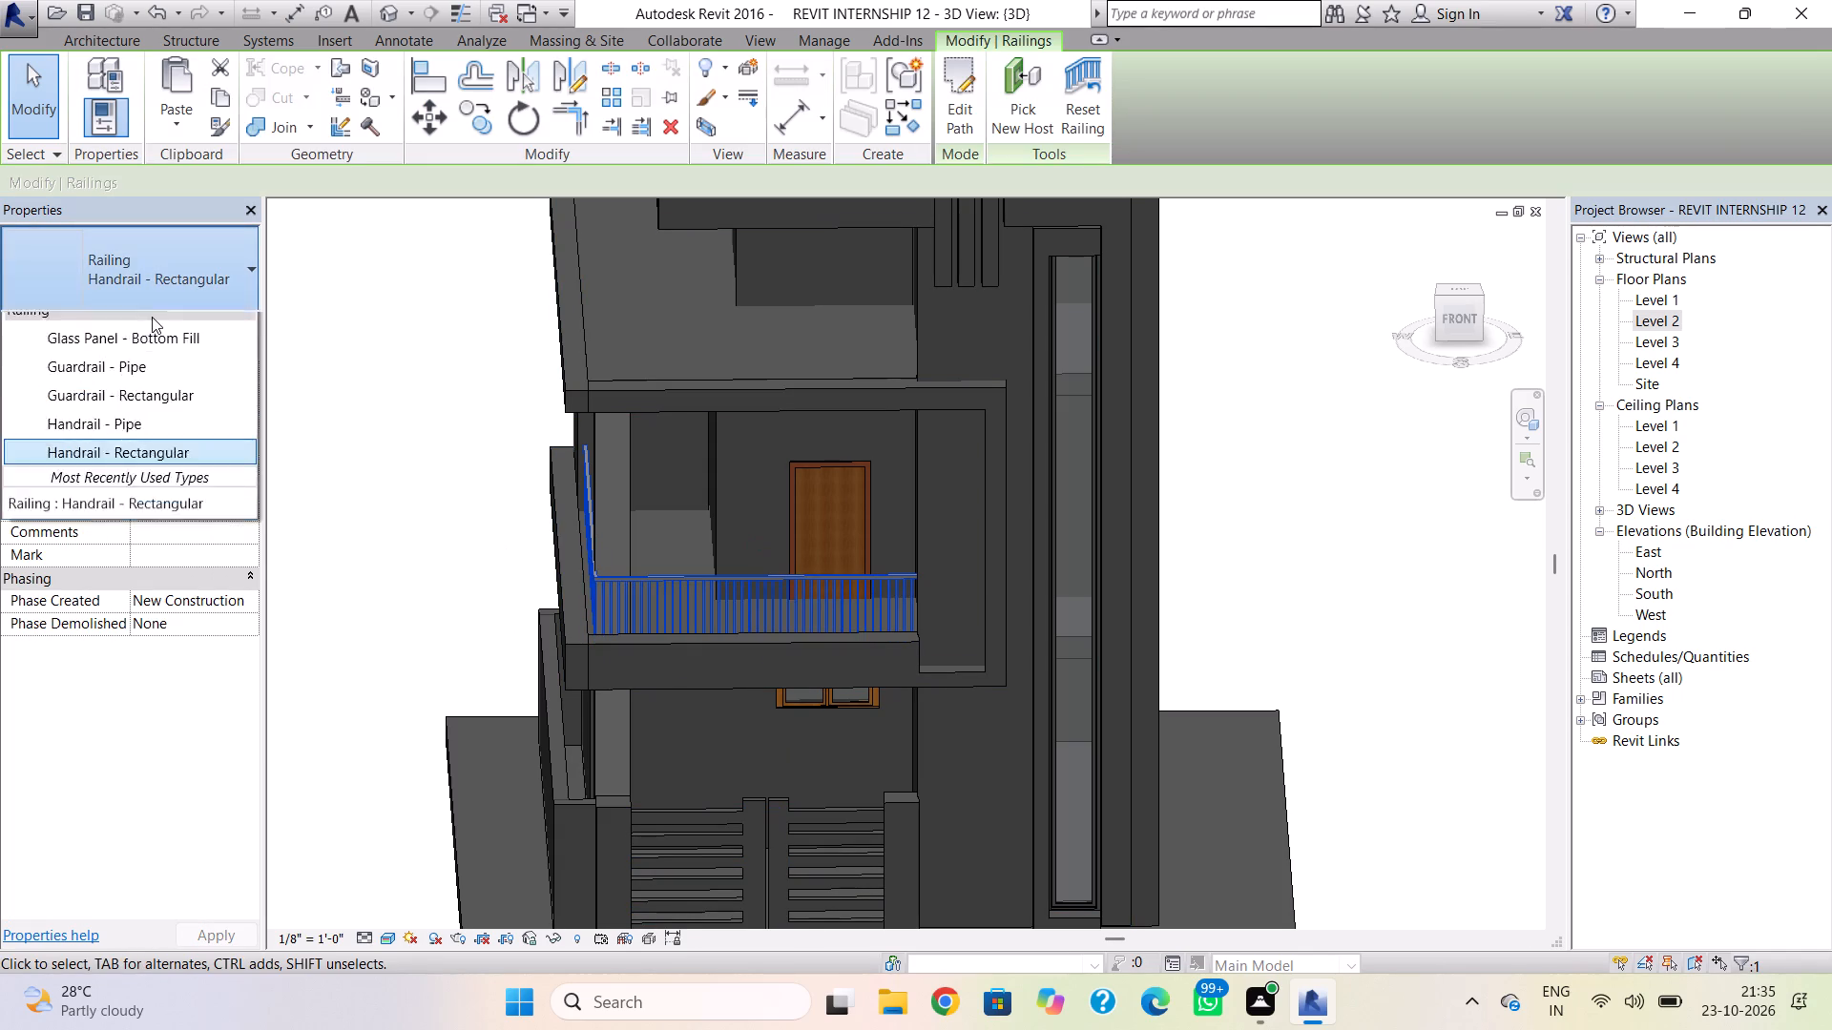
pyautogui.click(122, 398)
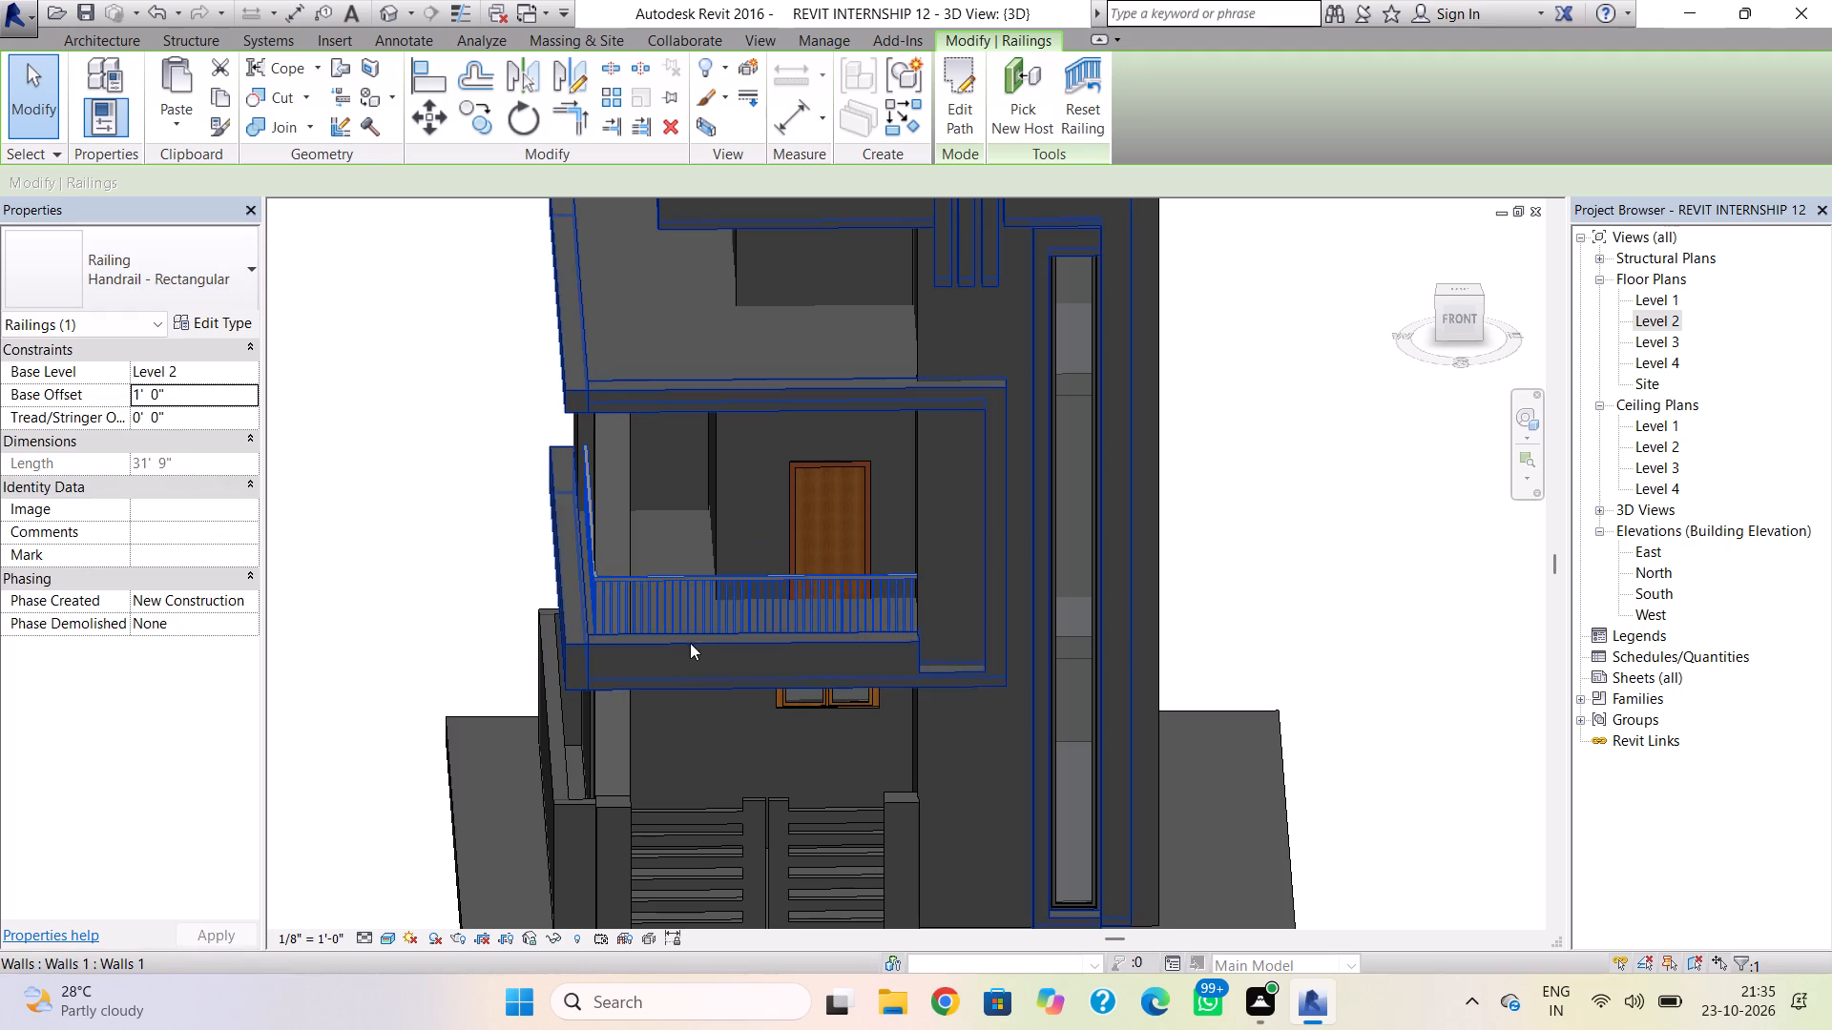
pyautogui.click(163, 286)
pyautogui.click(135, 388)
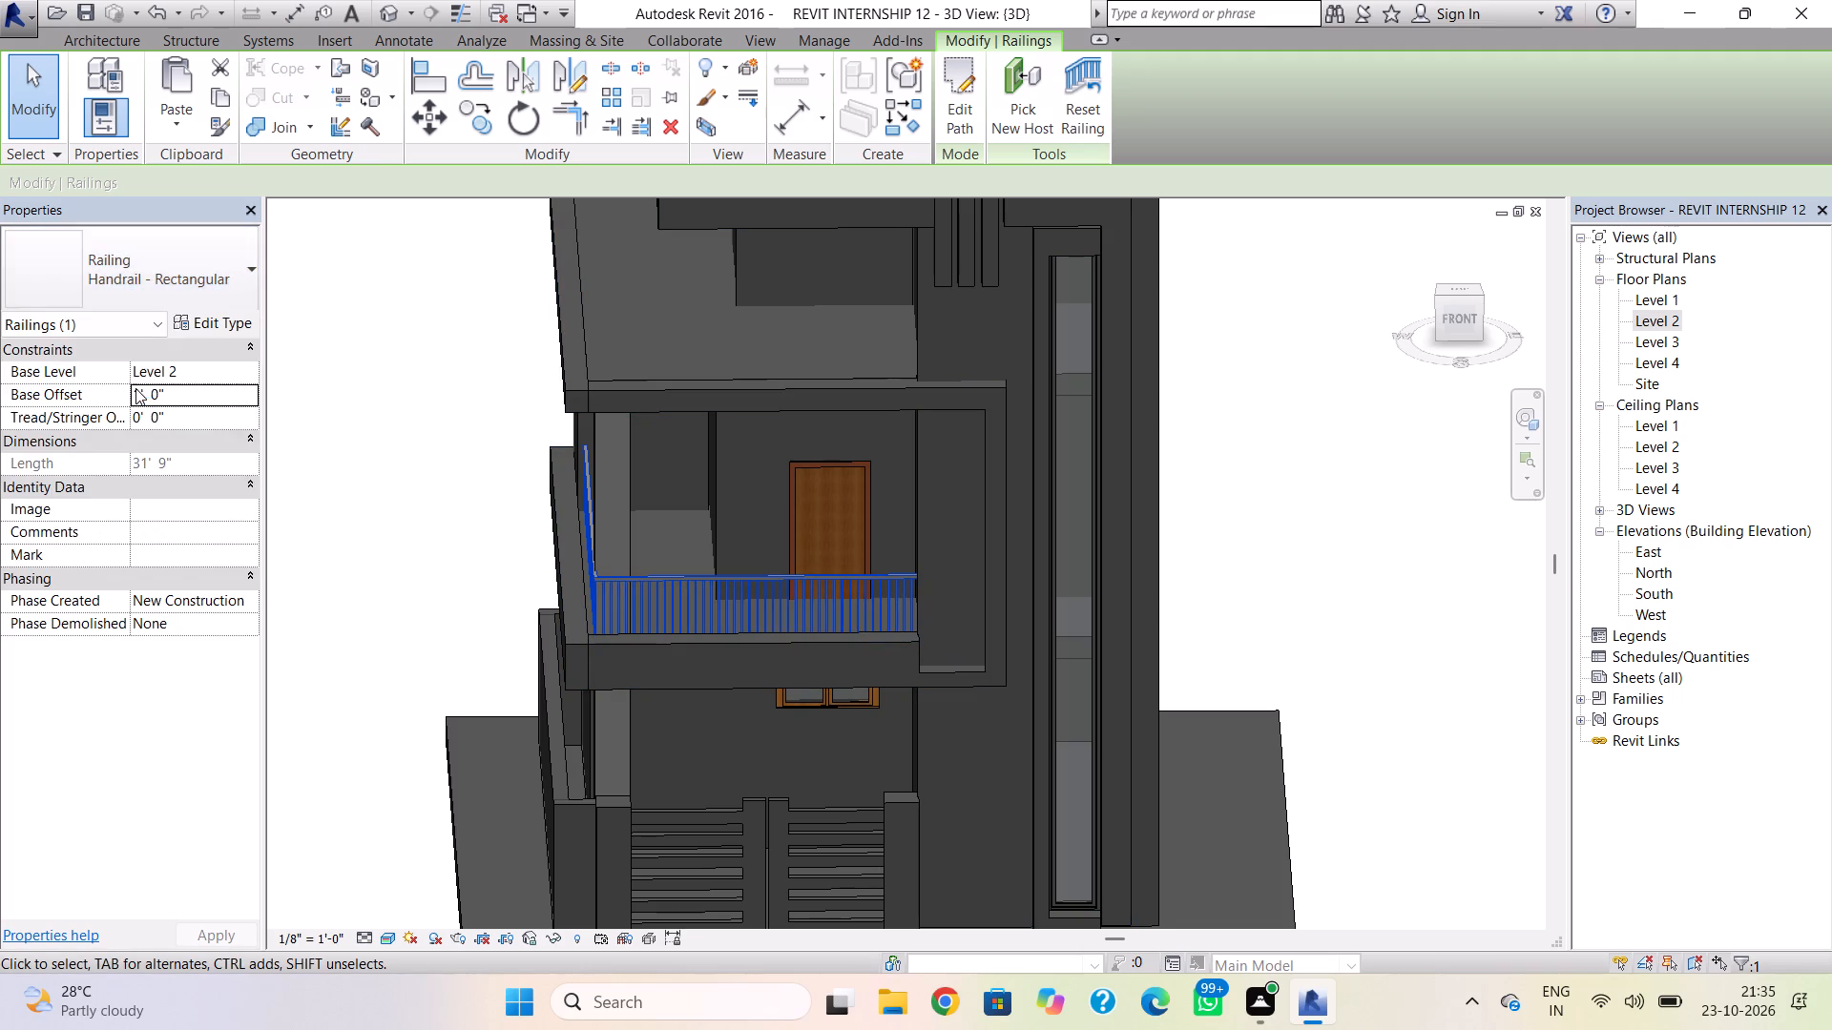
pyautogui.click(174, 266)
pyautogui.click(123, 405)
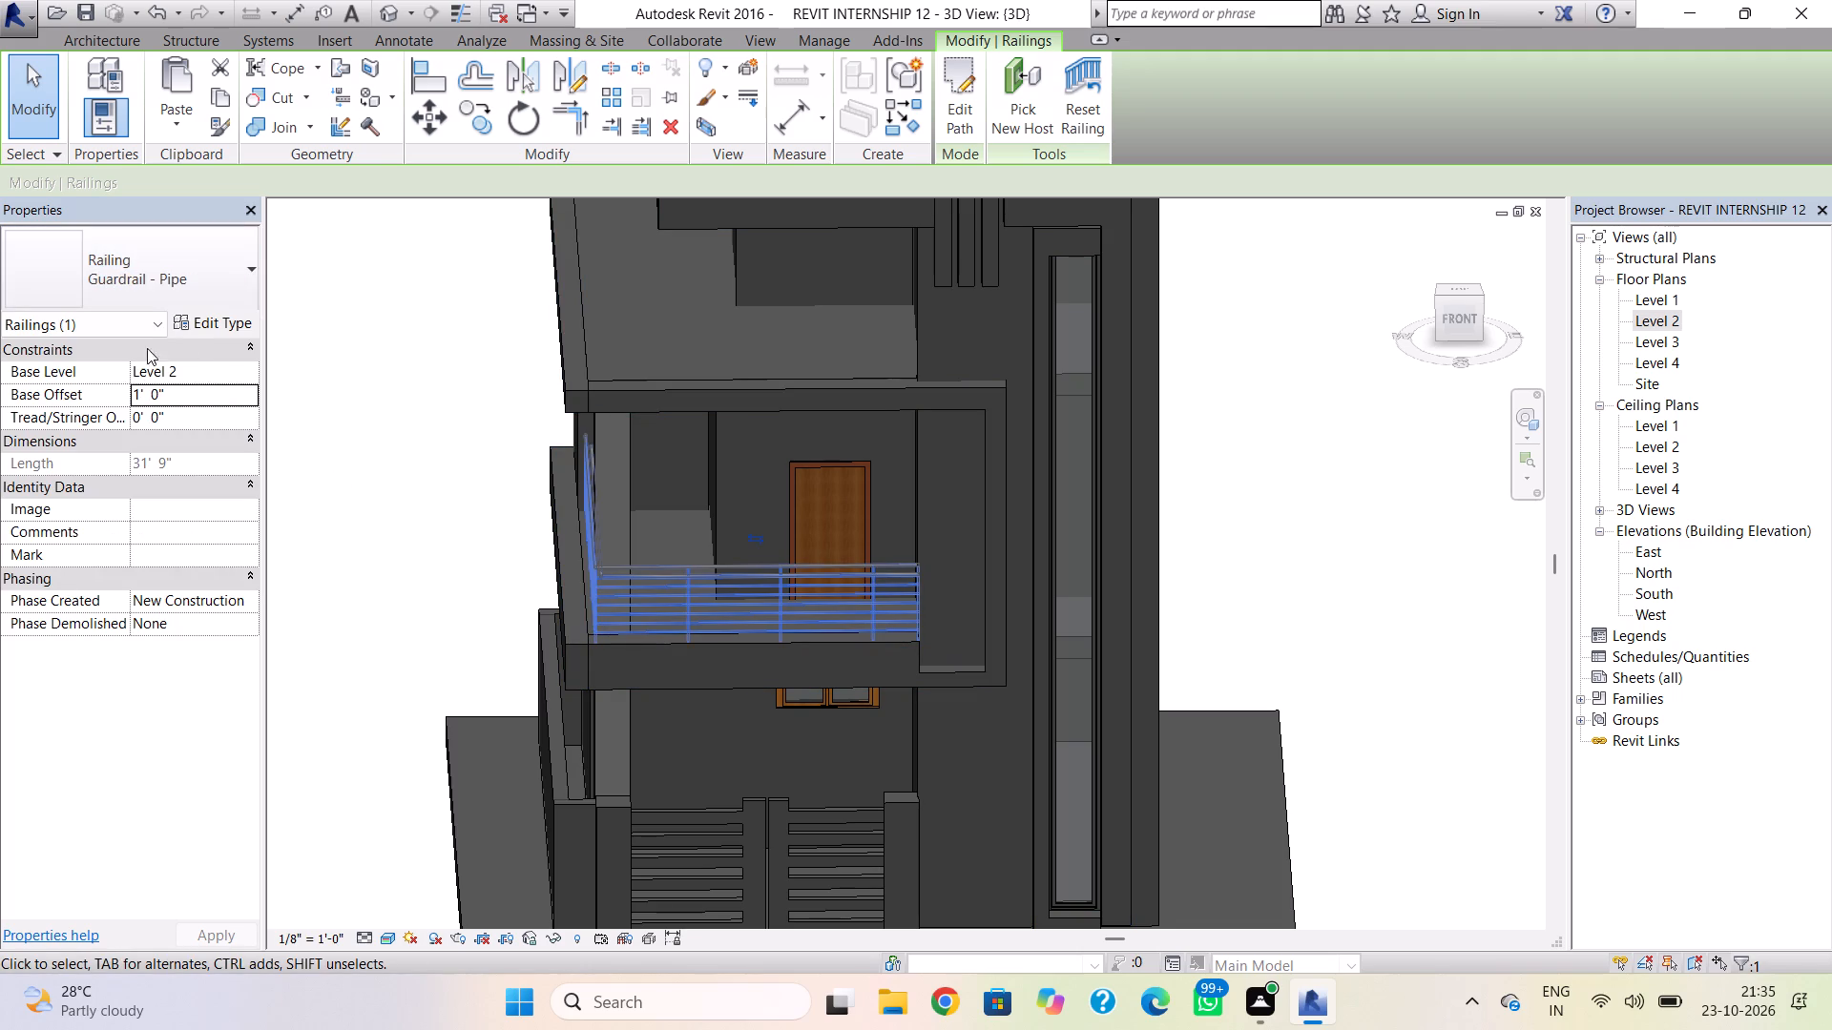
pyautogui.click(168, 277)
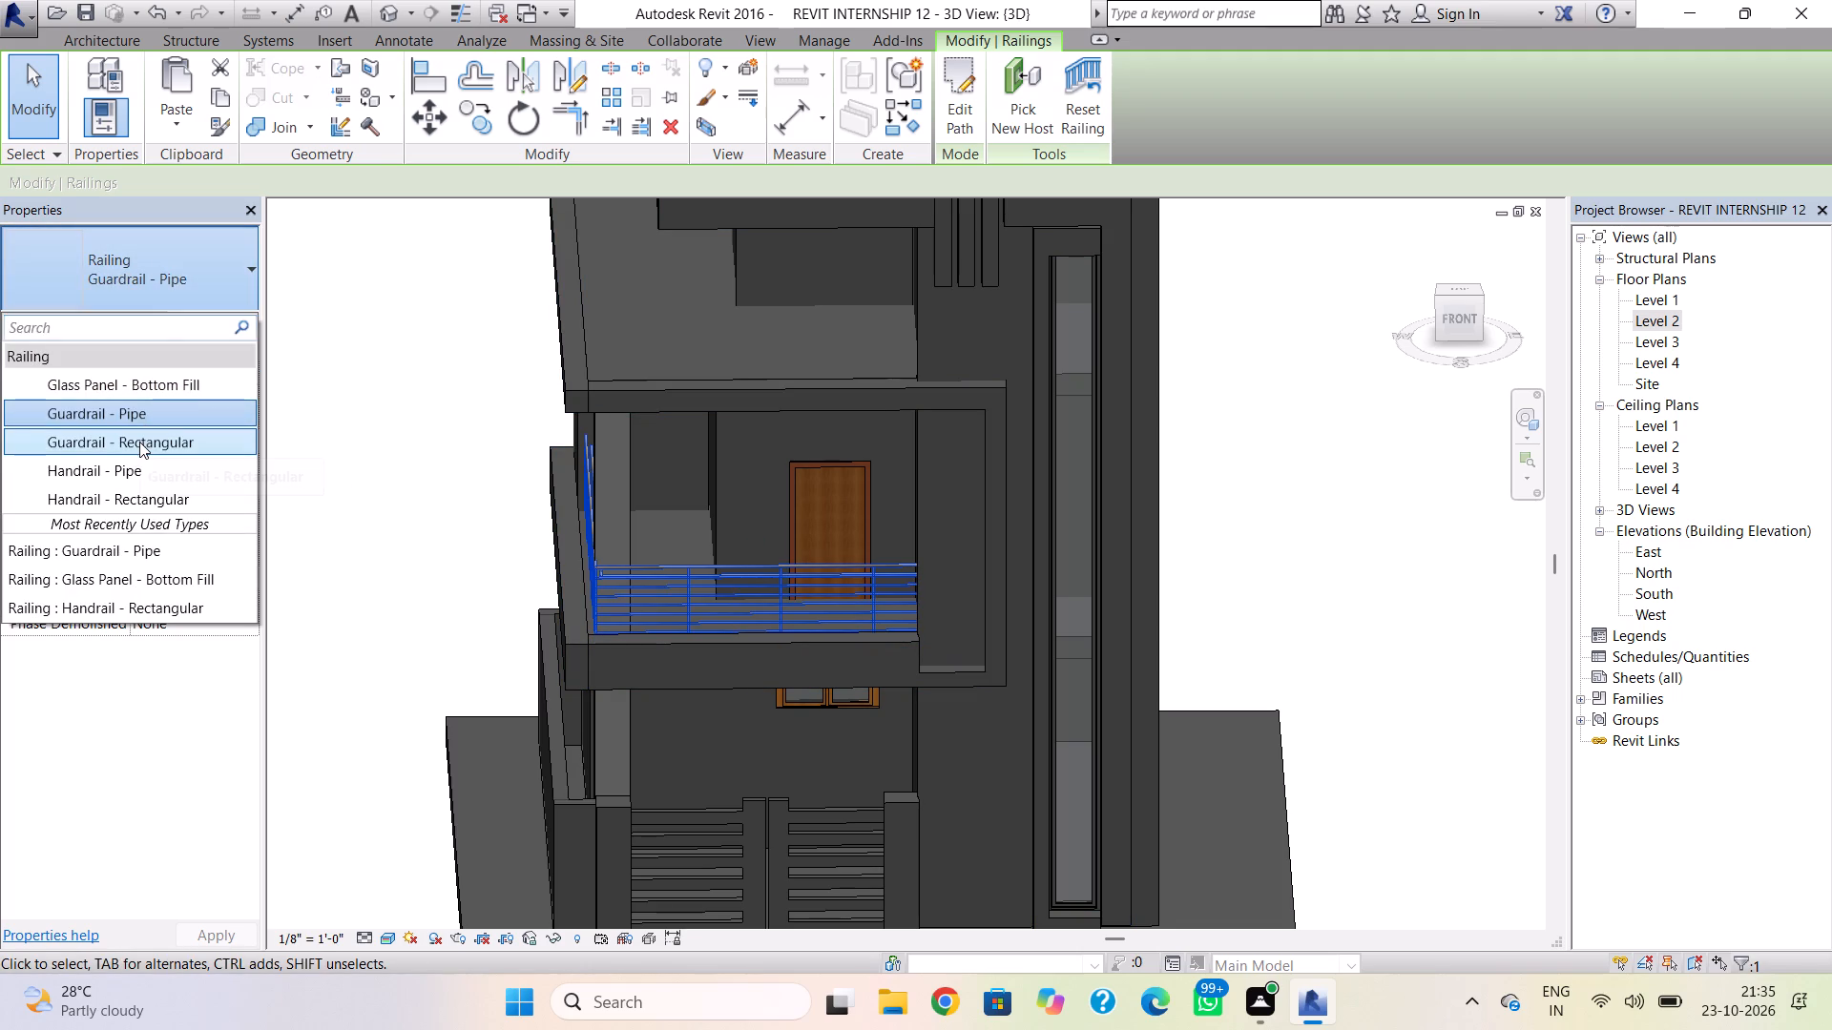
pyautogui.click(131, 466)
# Change the Level 2 balcony railing's type to Glass Panel - Bottom Fill.
pyautogui.click(131, 285)
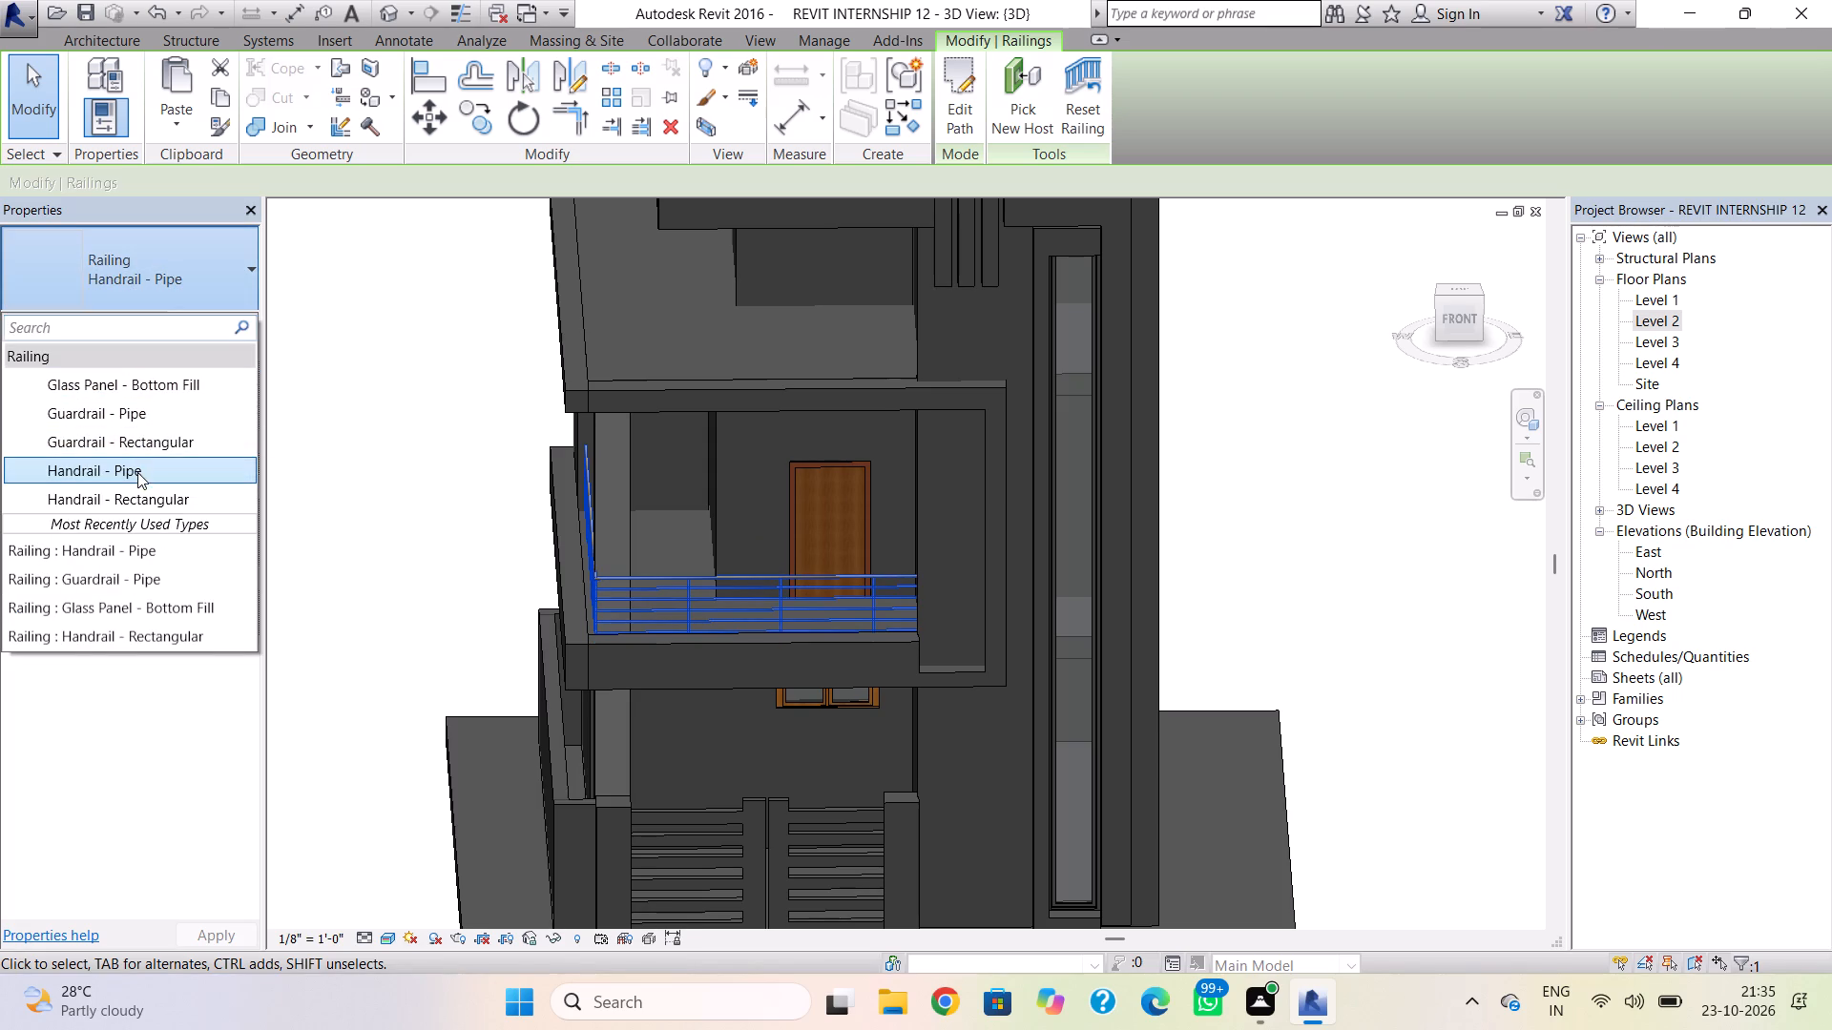
pyautogui.click(157, 383)
pyautogui.press('Escape')
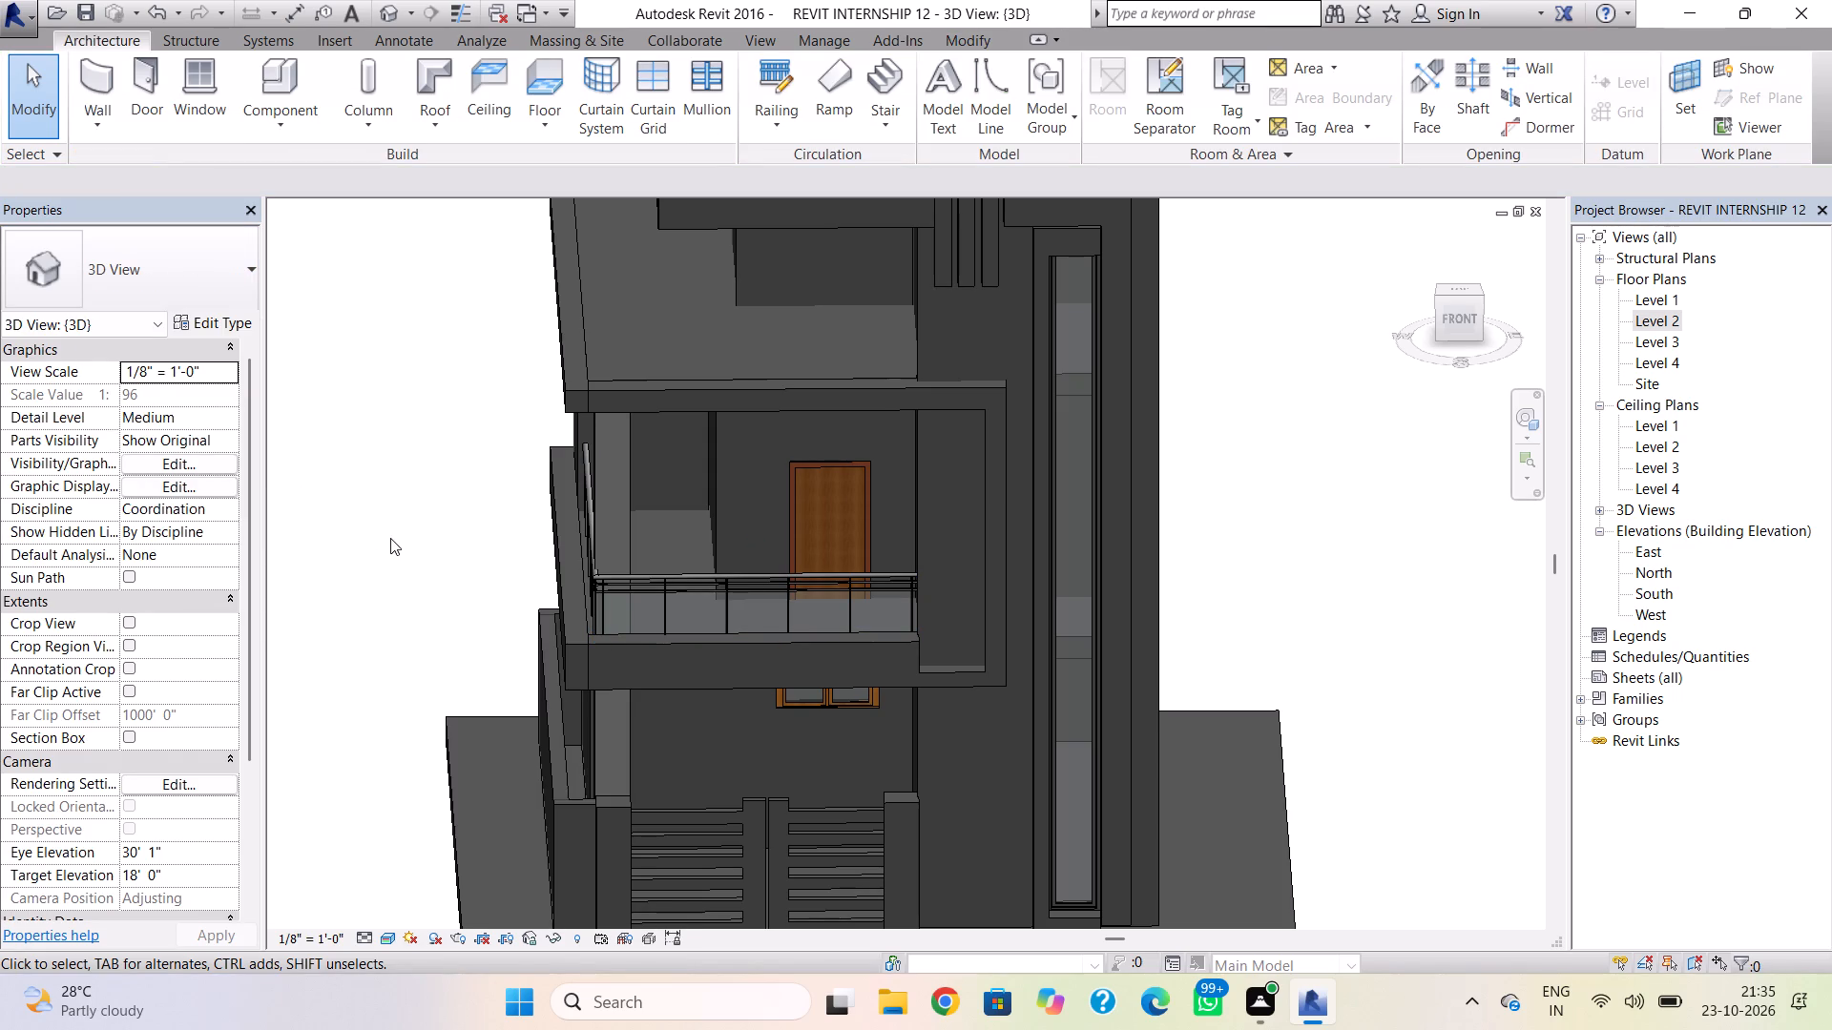
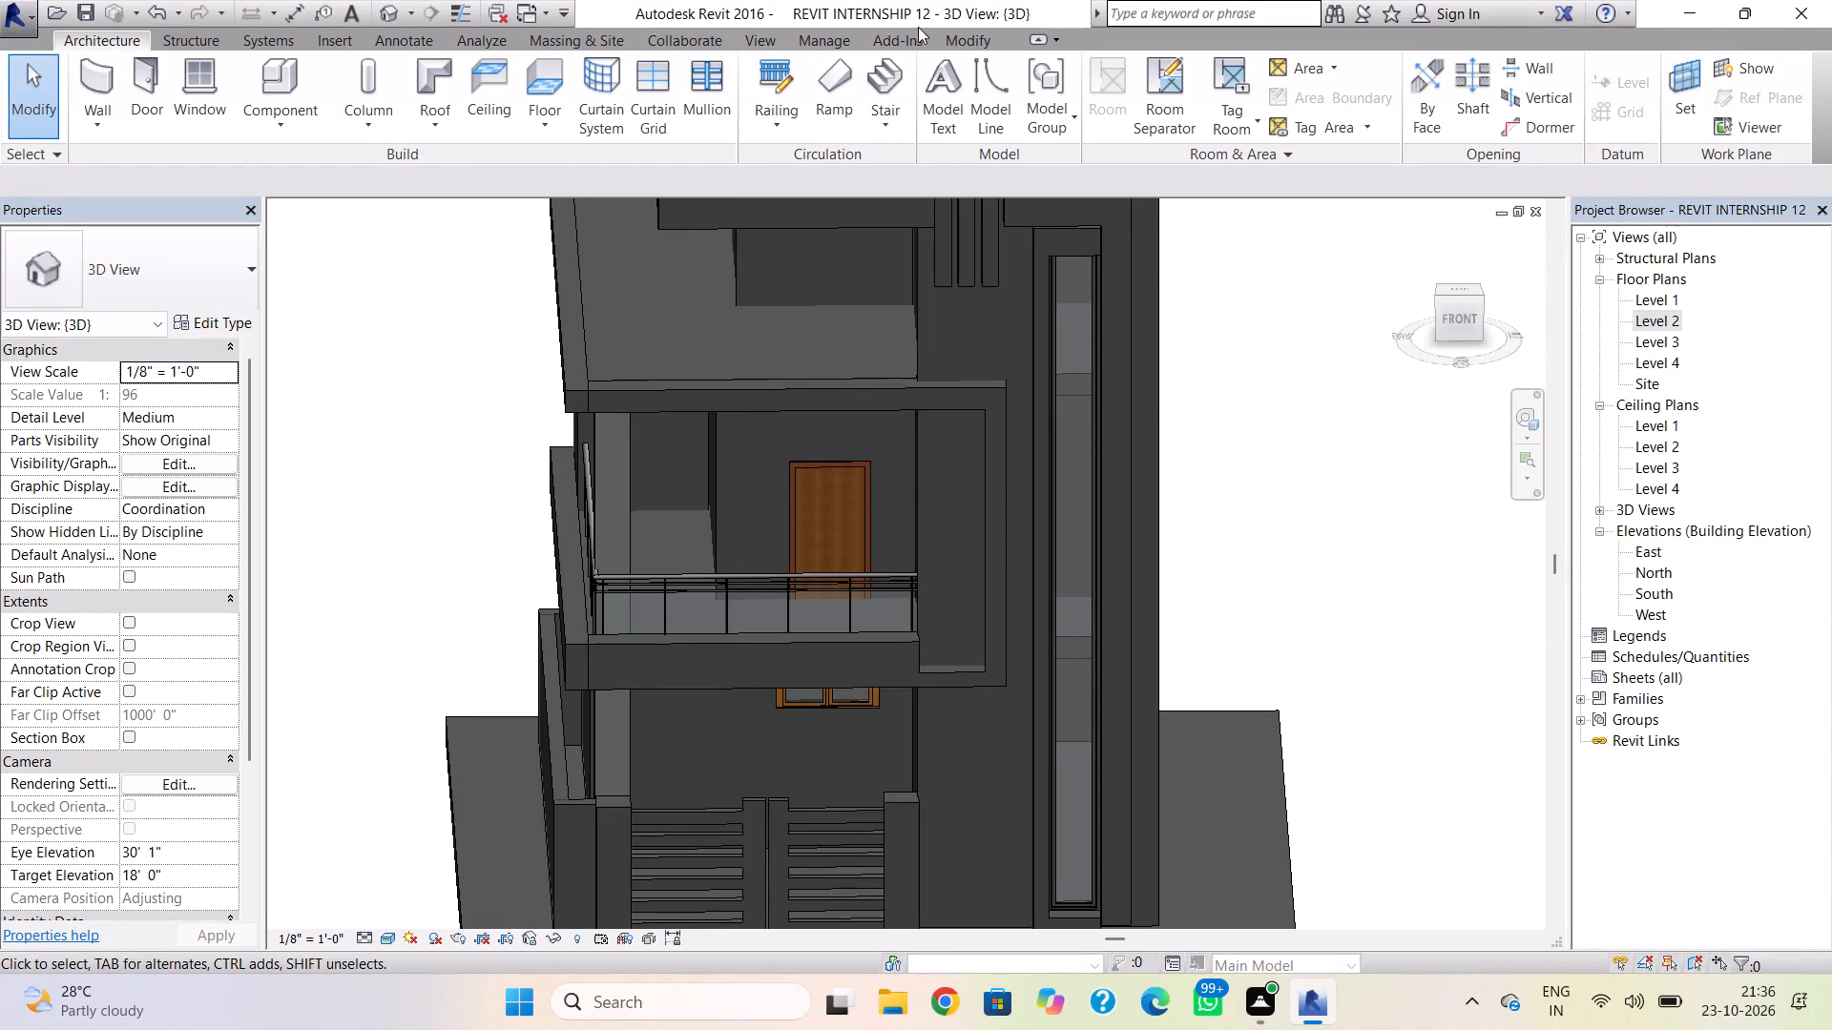
# Copy the Level 2 balcony's glass panel railing and paste it aligned to Level 3.
pyautogui.click(663, 575)
pyautogui.click(225, 93)
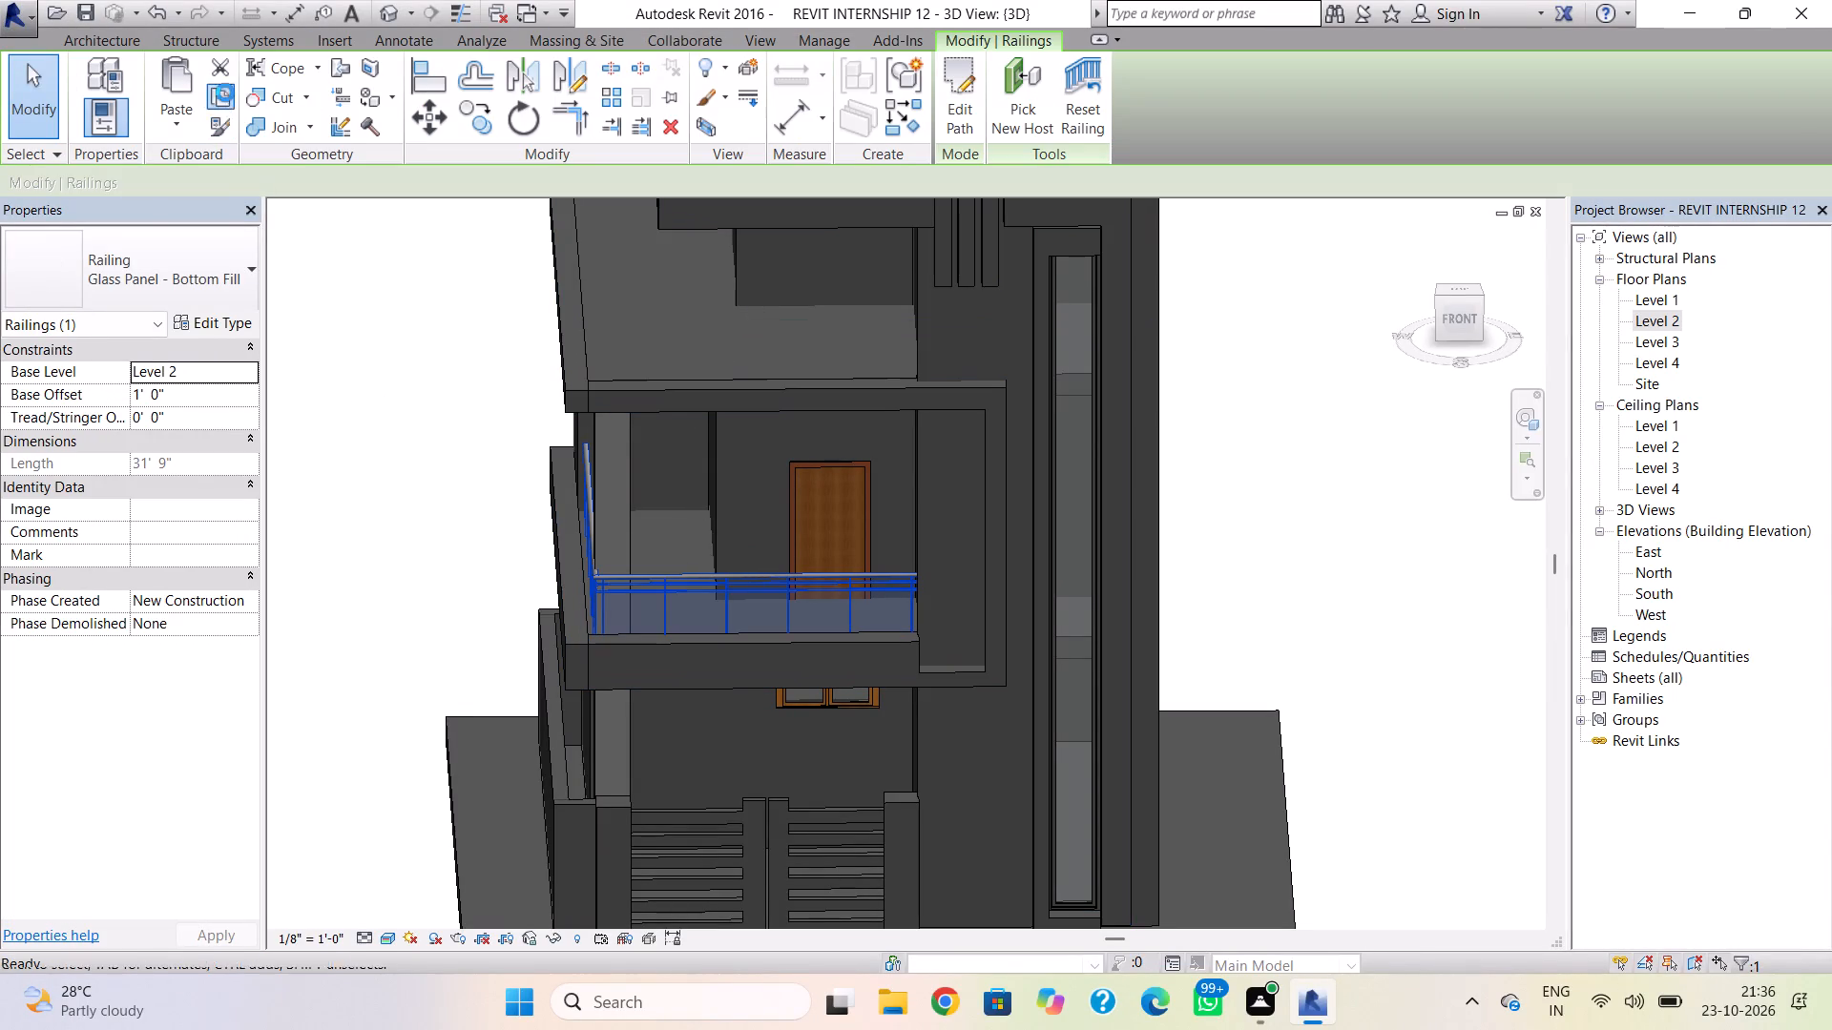
pyautogui.click(183, 108)
pyautogui.click(222, 225)
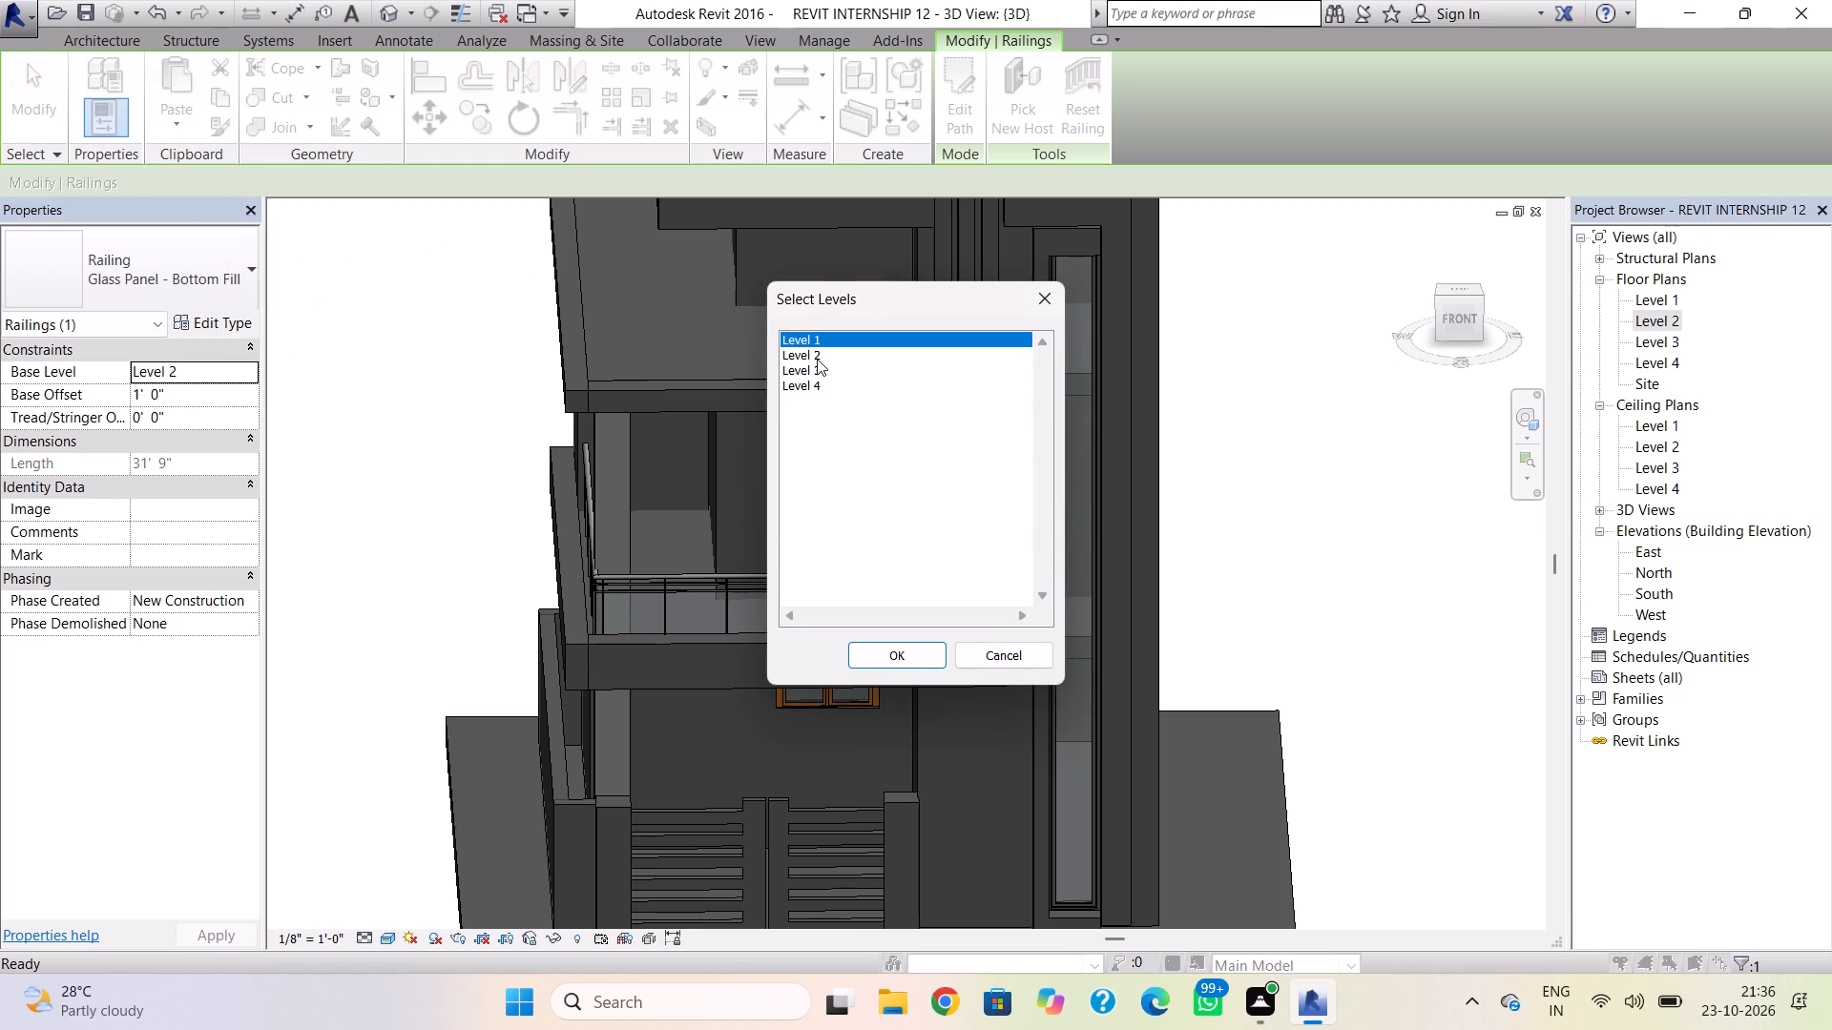
pyautogui.click(816, 365)
pyautogui.click(905, 652)
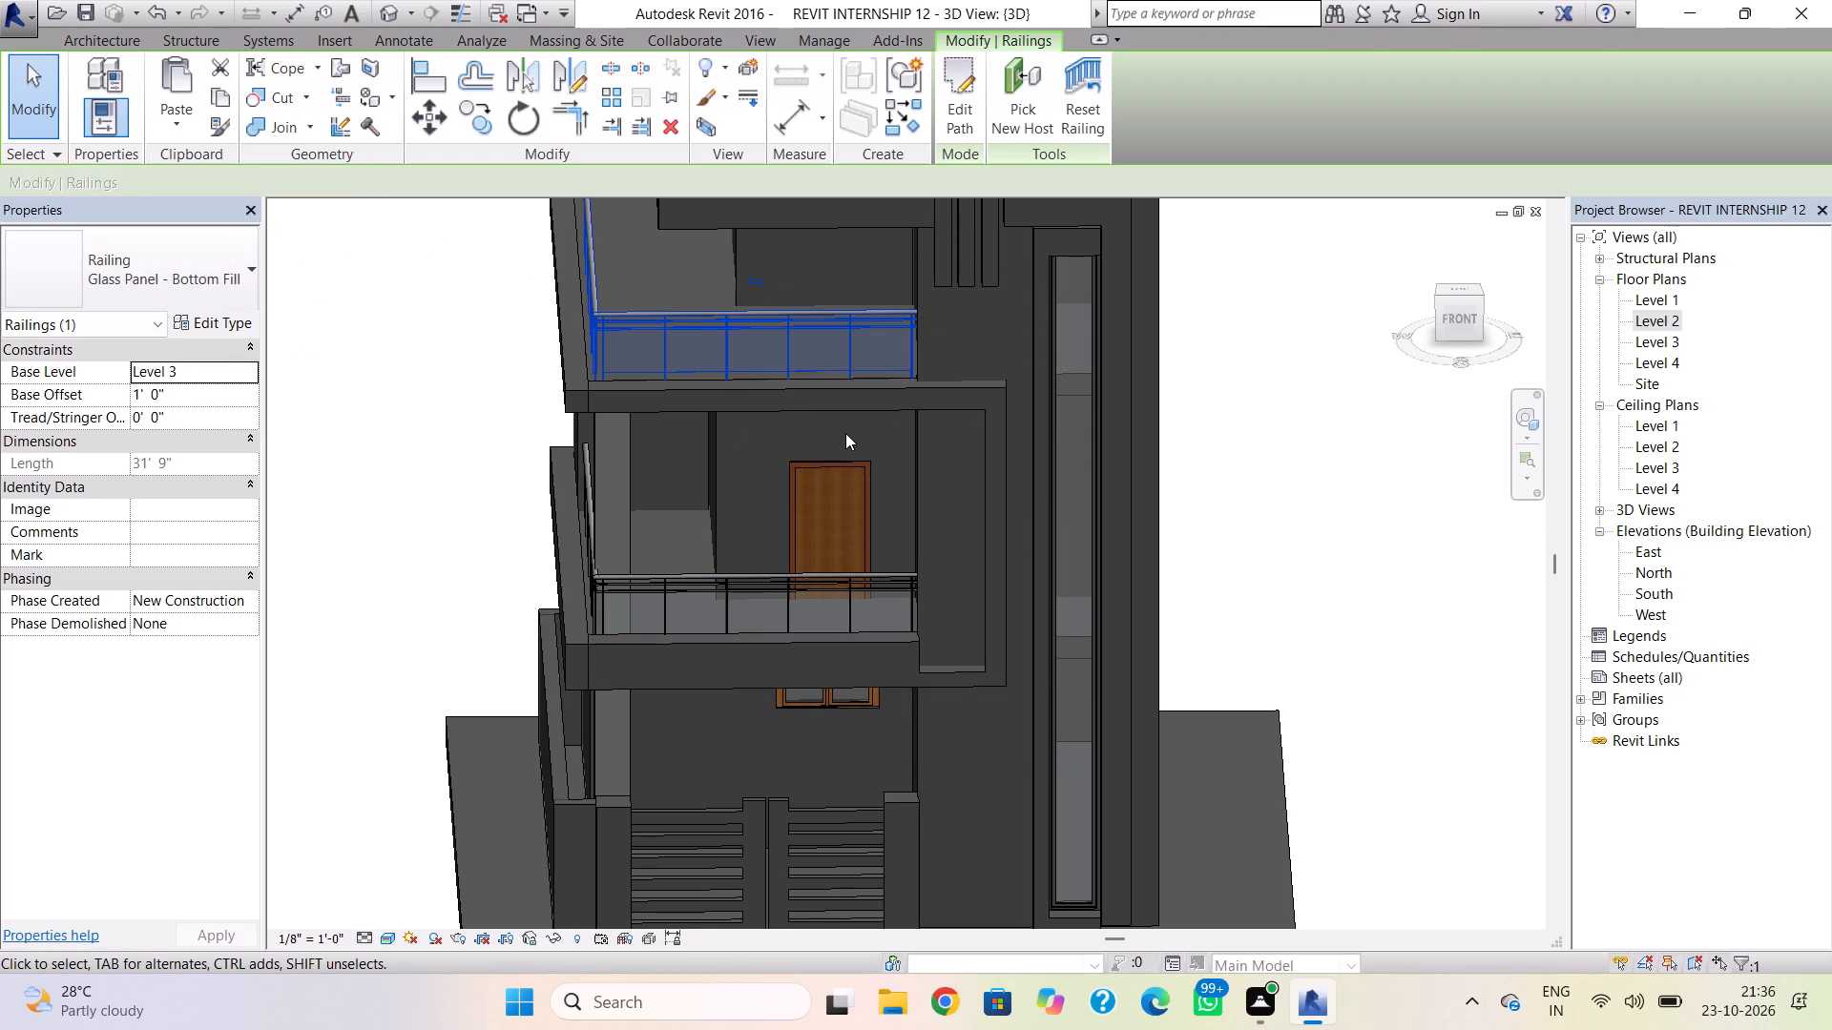
pyautogui.press('Escape')
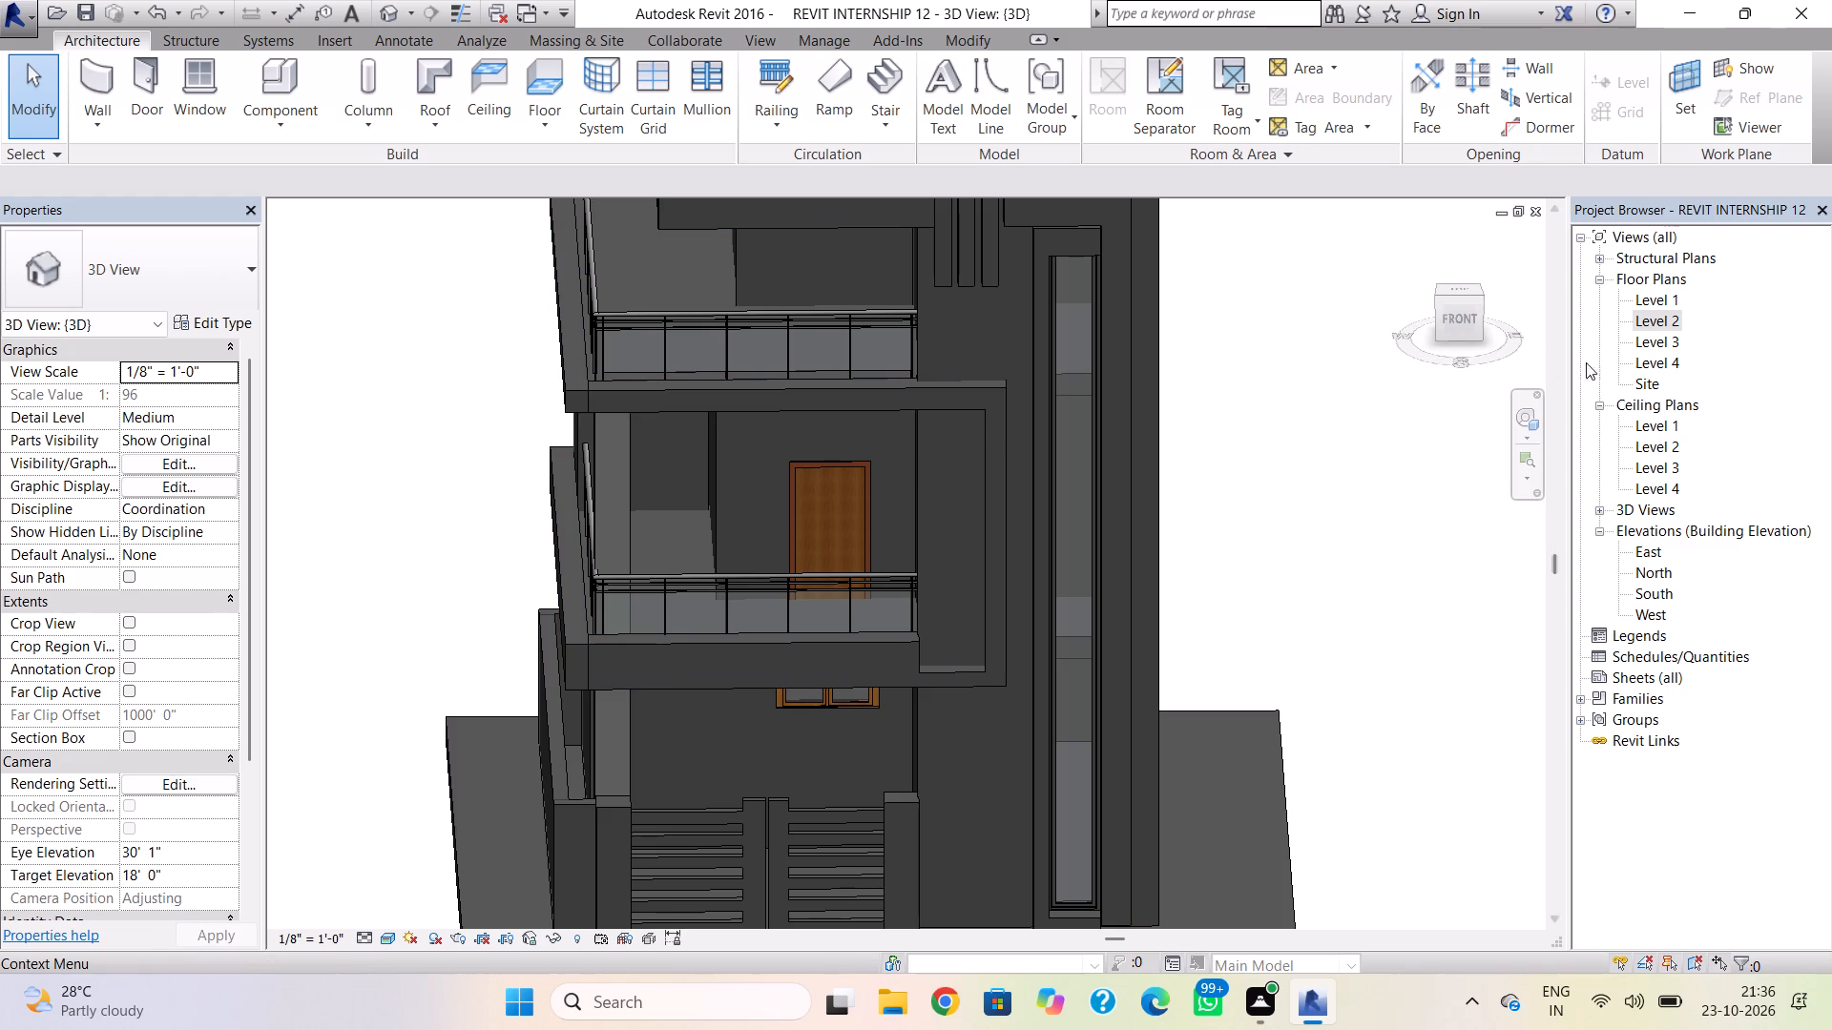
# Open the Level 3 floor plan and start a Generic - 5" wall up to Level 4 near the balcony's outer front corner.
pyautogui.click(1650, 343)
pyautogui.click(1650, 343)
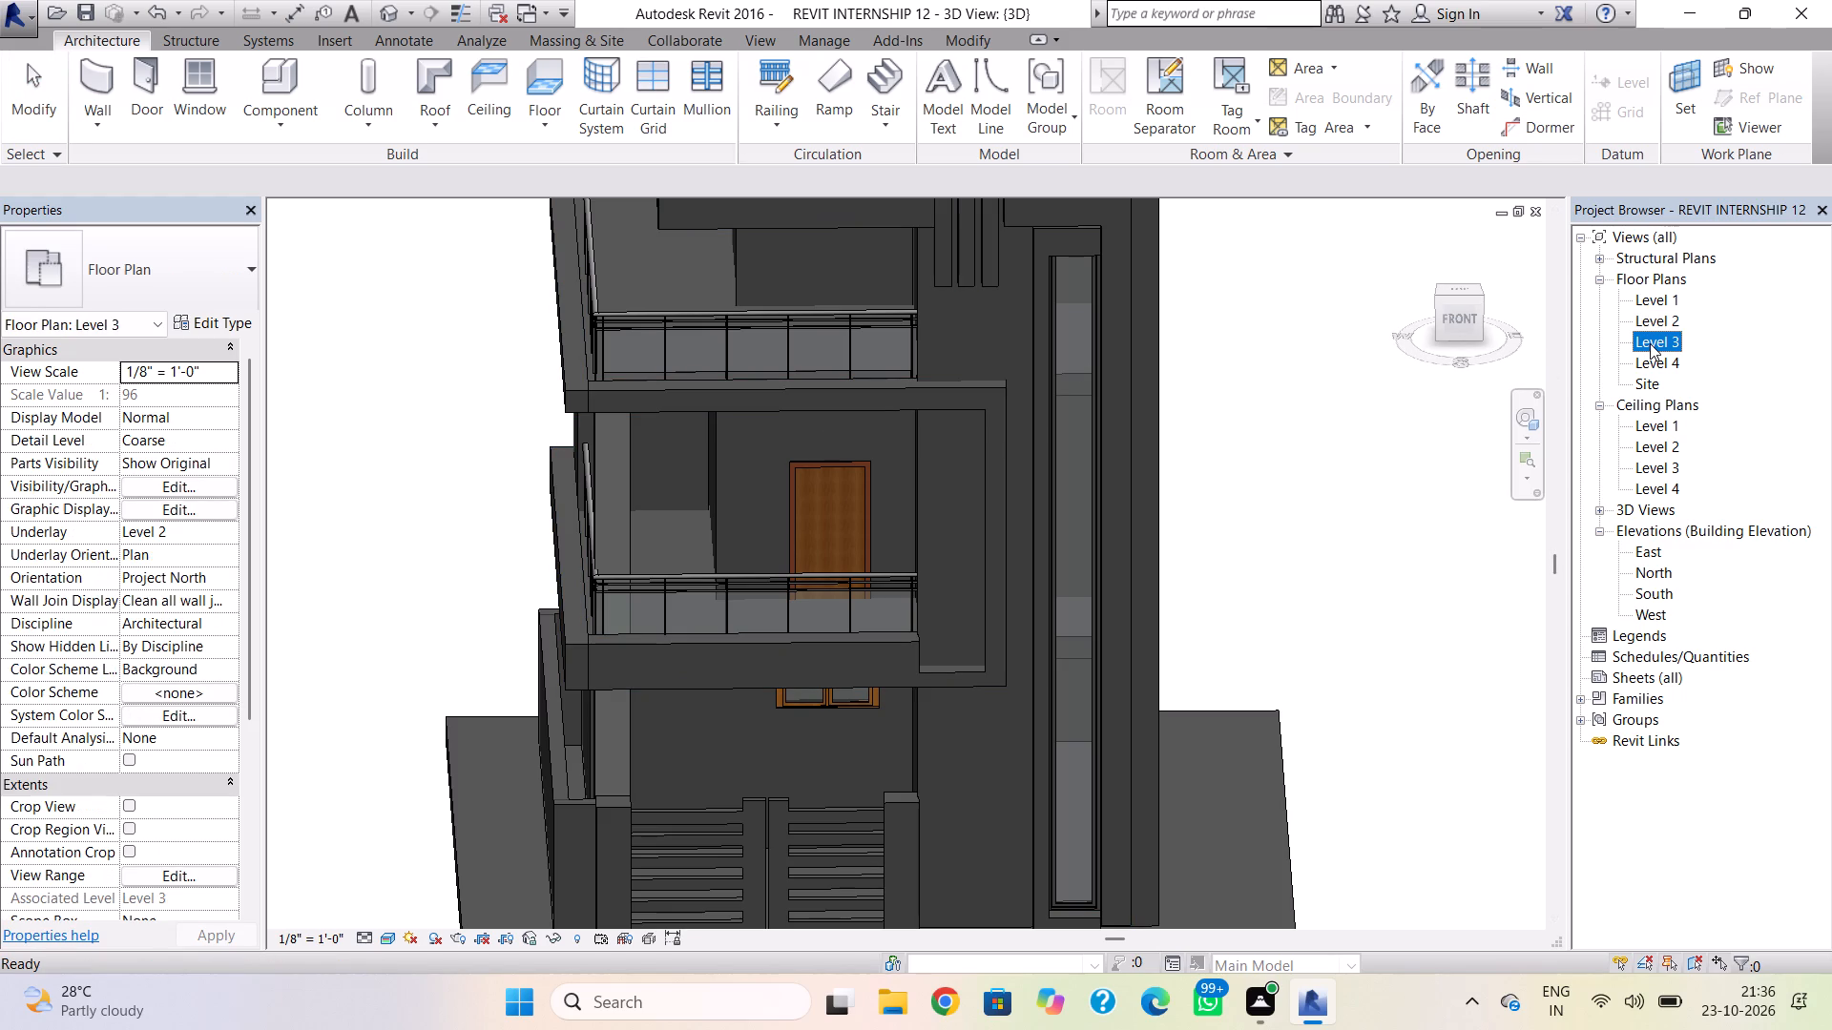
pyautogui.click(878, 734)
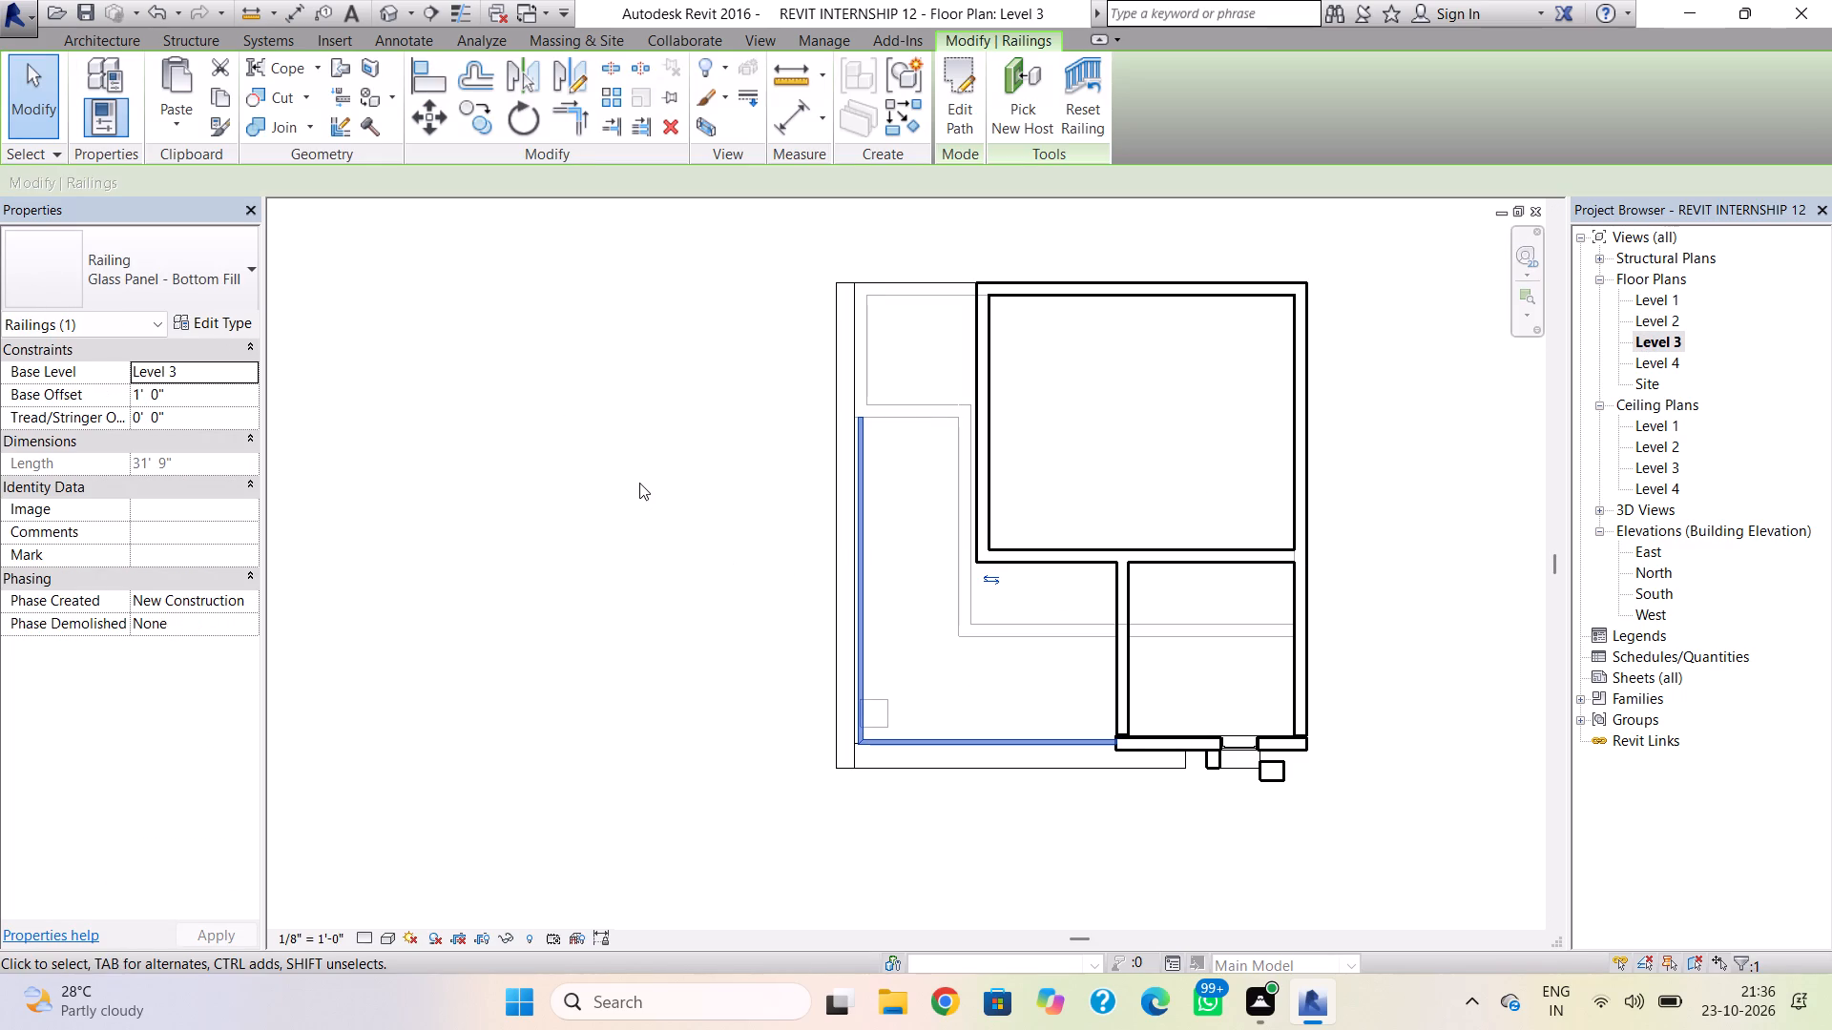
pyautogui.click(99, 38)
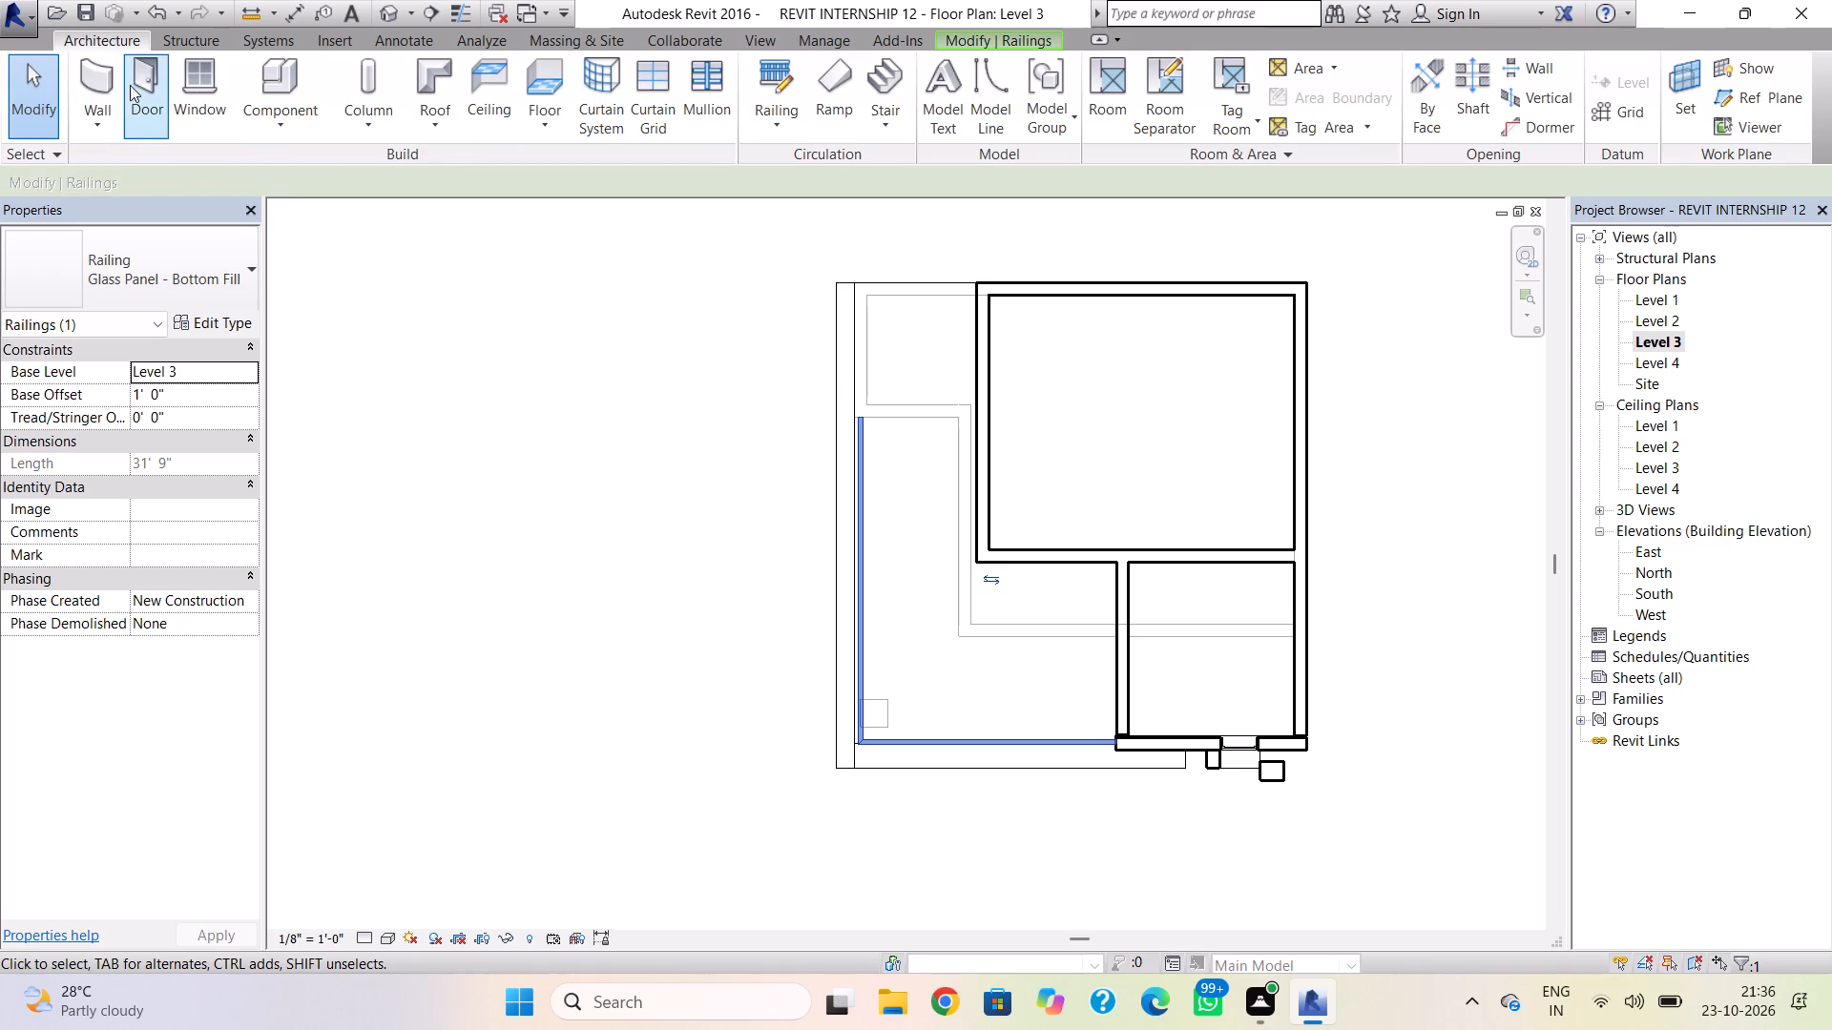
pyautogui.click(86, 99)
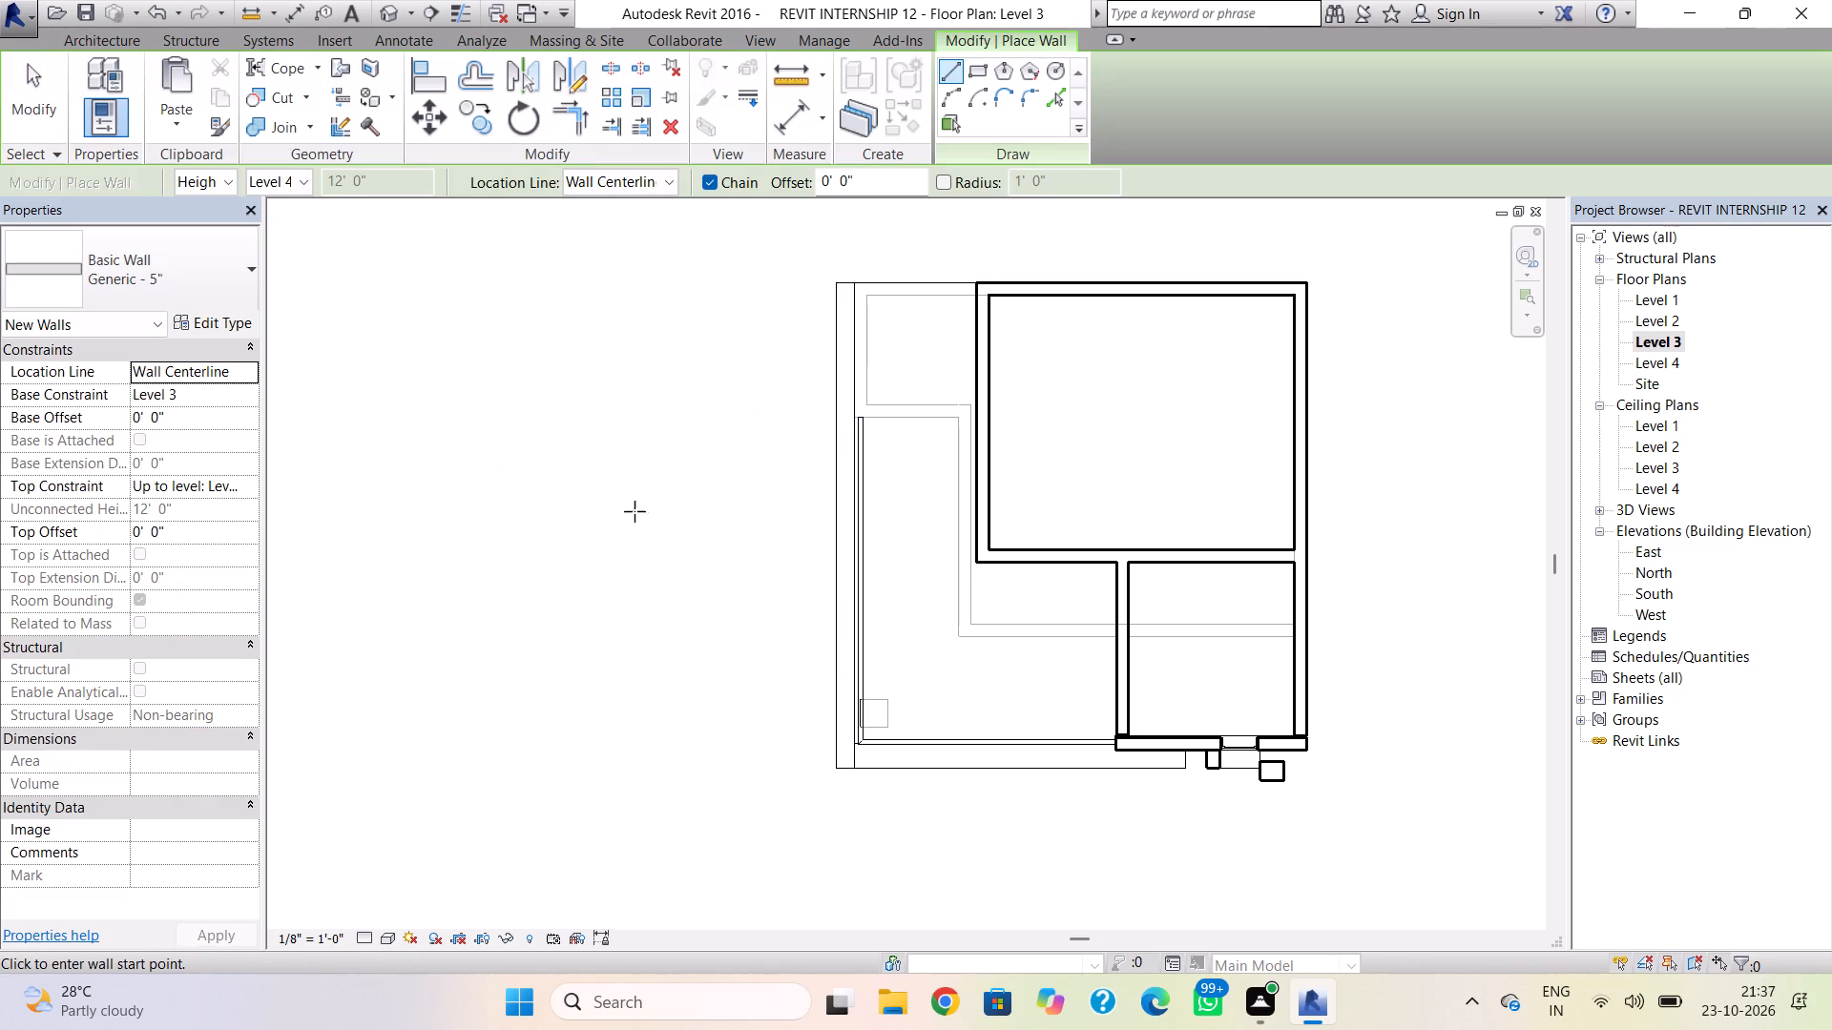
pyautogui.scroll(8, 841, 726)
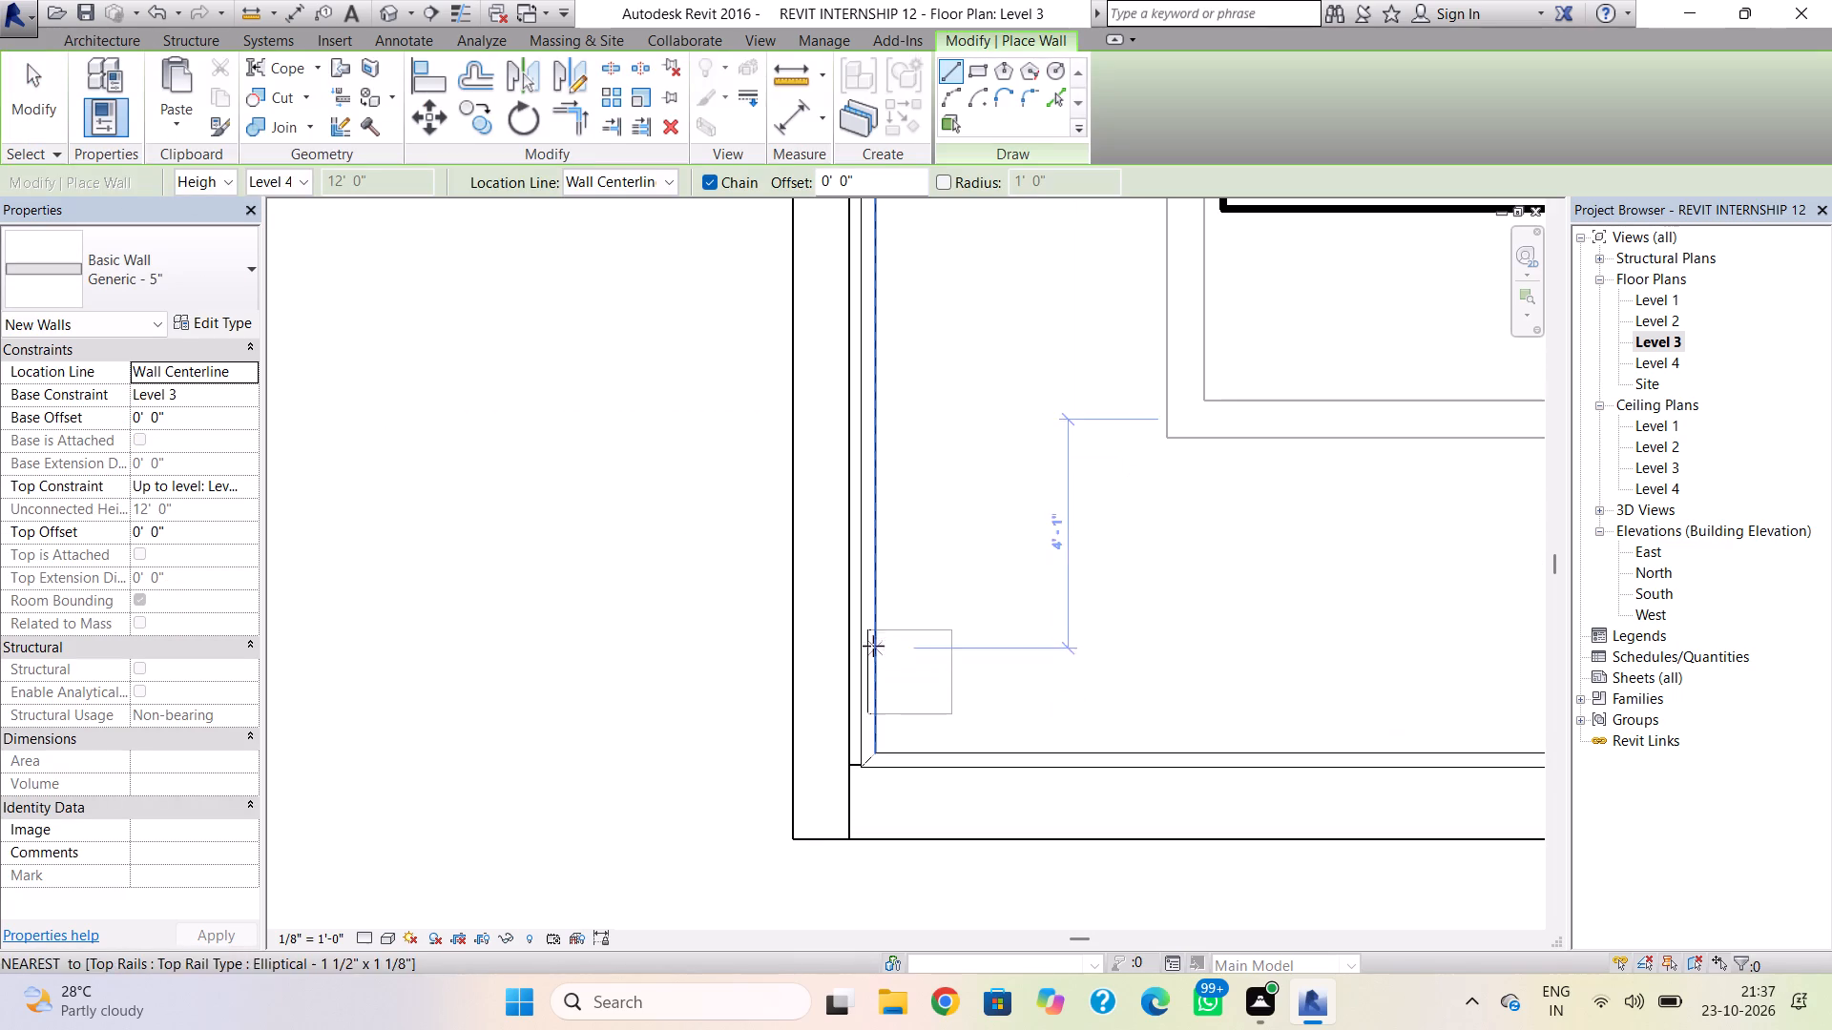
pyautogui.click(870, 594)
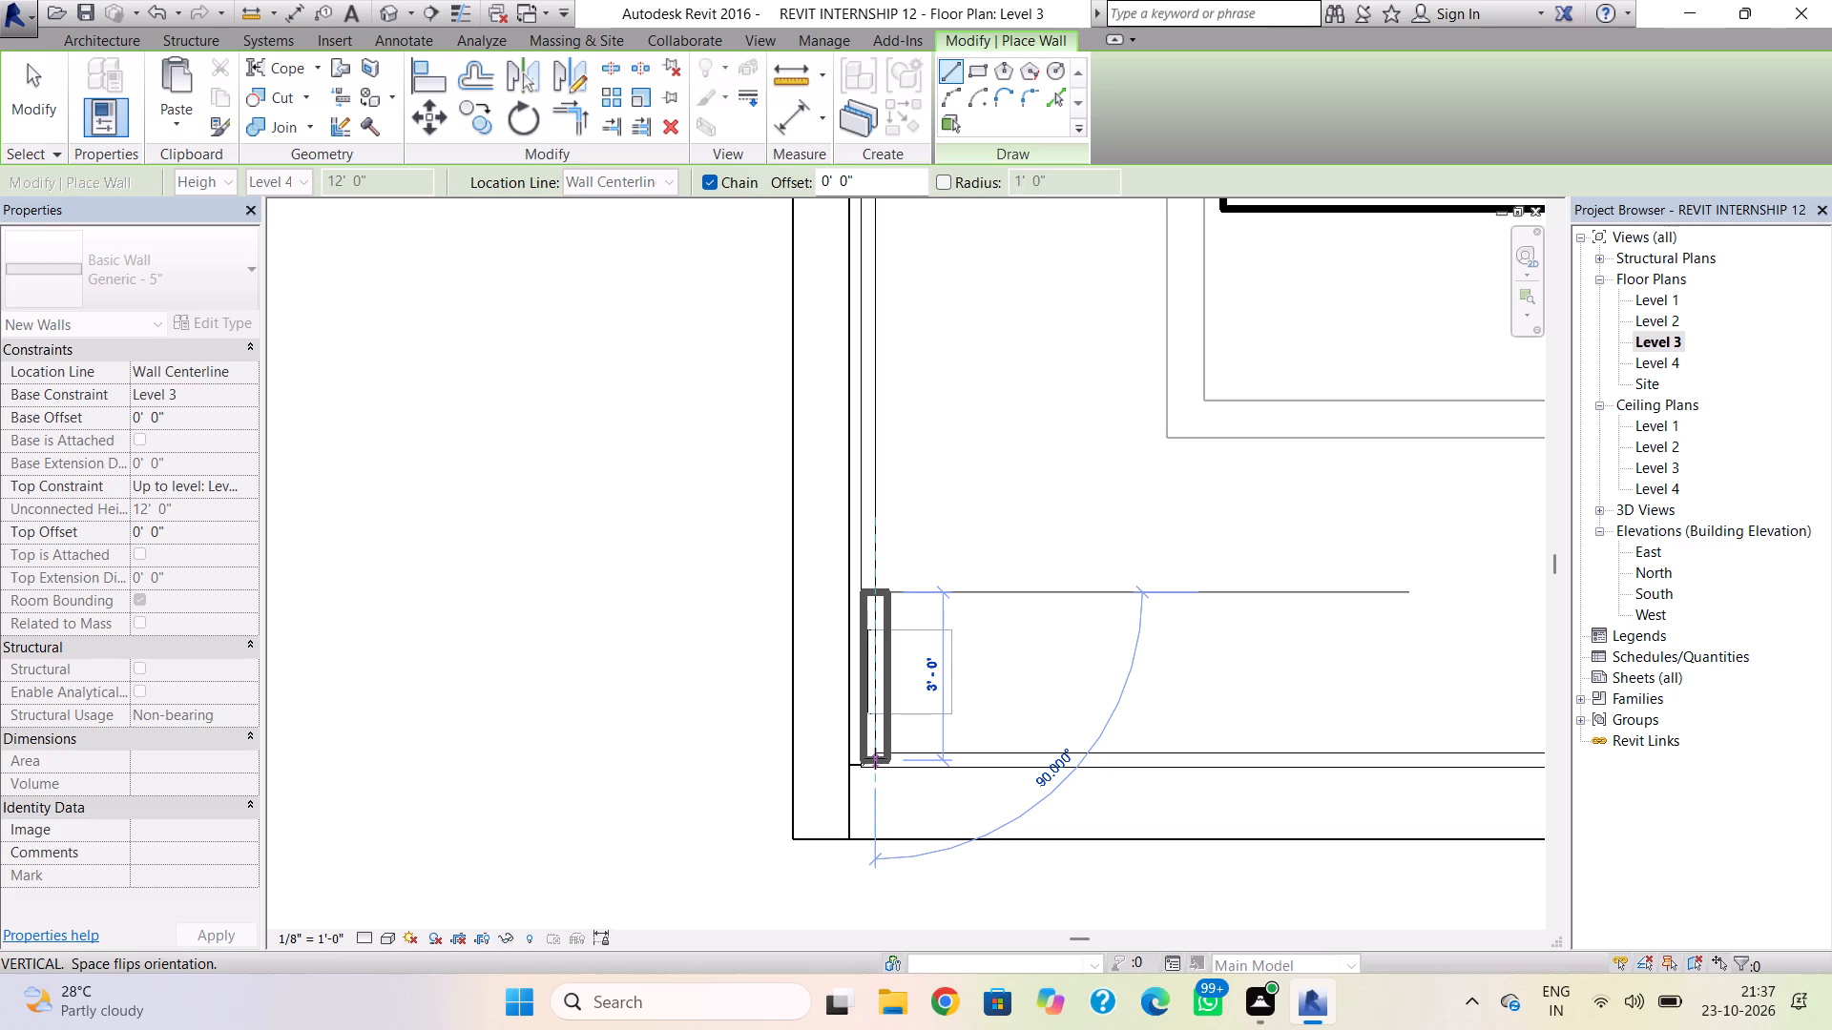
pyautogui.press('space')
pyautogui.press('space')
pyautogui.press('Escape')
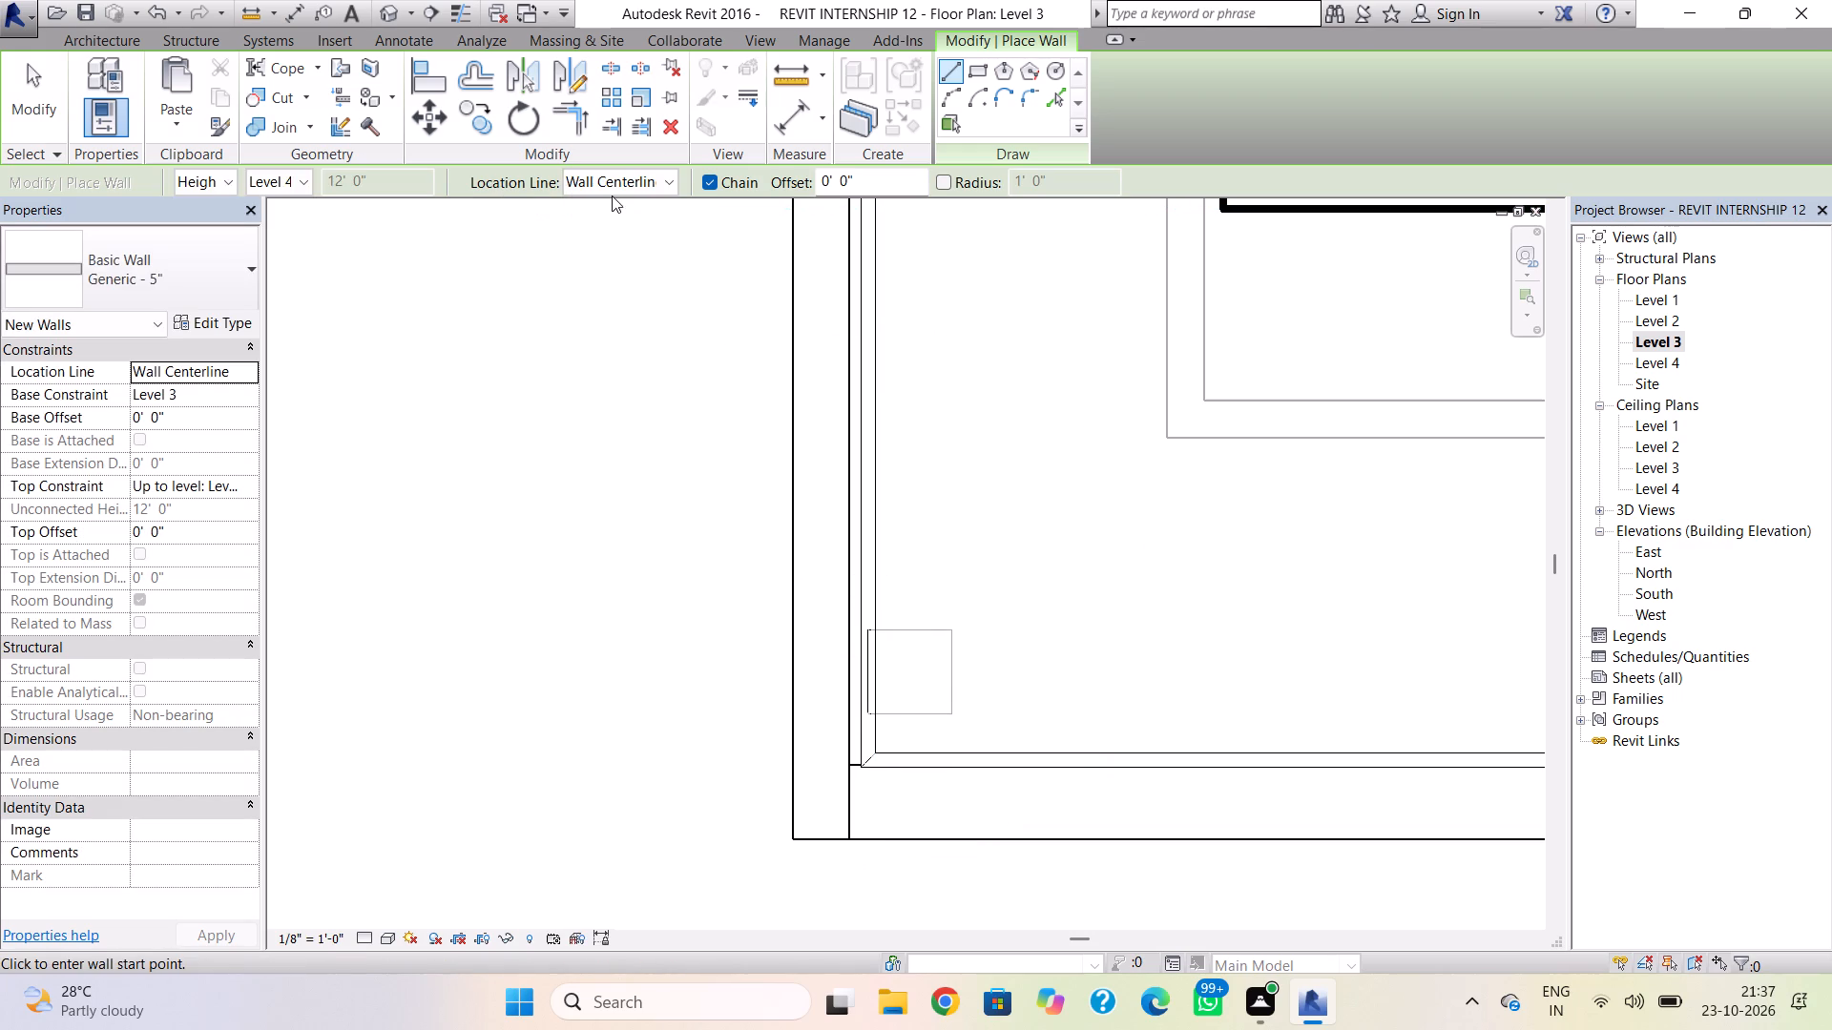
# Draw an L-shaped wall around the balcony's outer front corner by exterior finish face, about 3' 8" along the side and 3' 6" along the front.
pyautogui.click(612, 195)
pyautogui.click(629, 238)
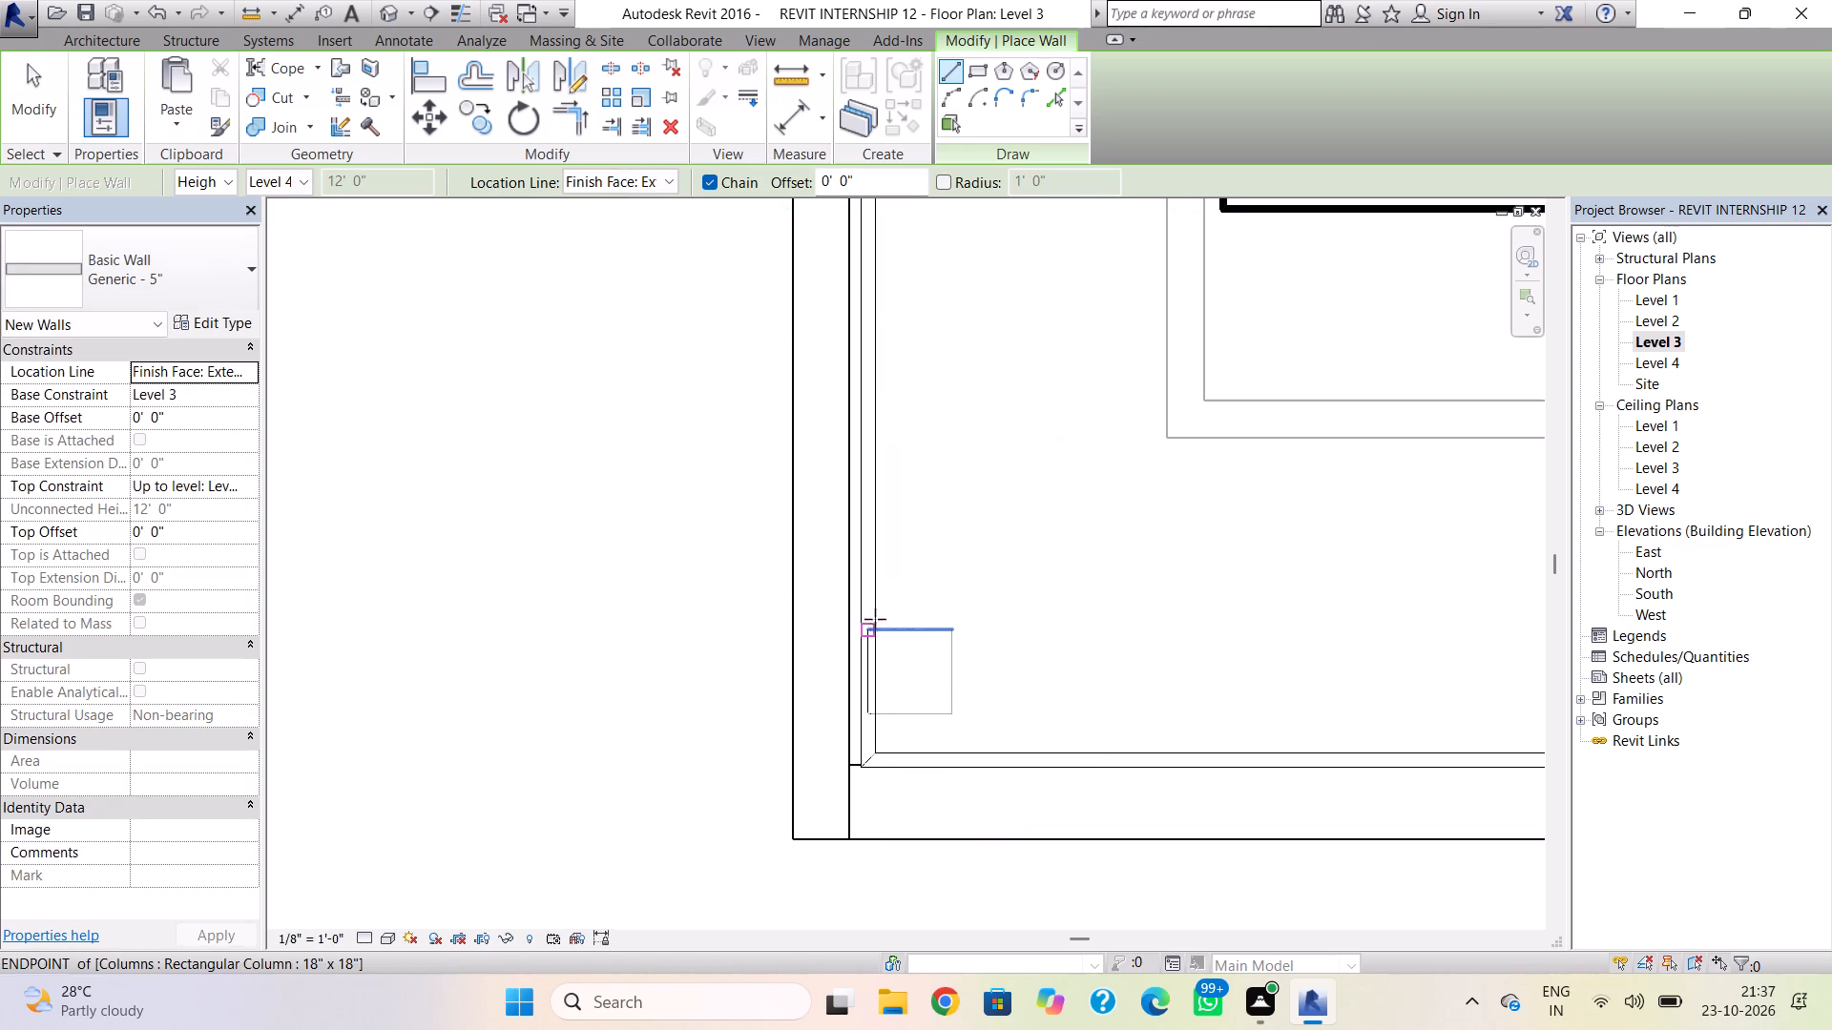
pyautogui.click(851, 560)
pyautogui.press('space')
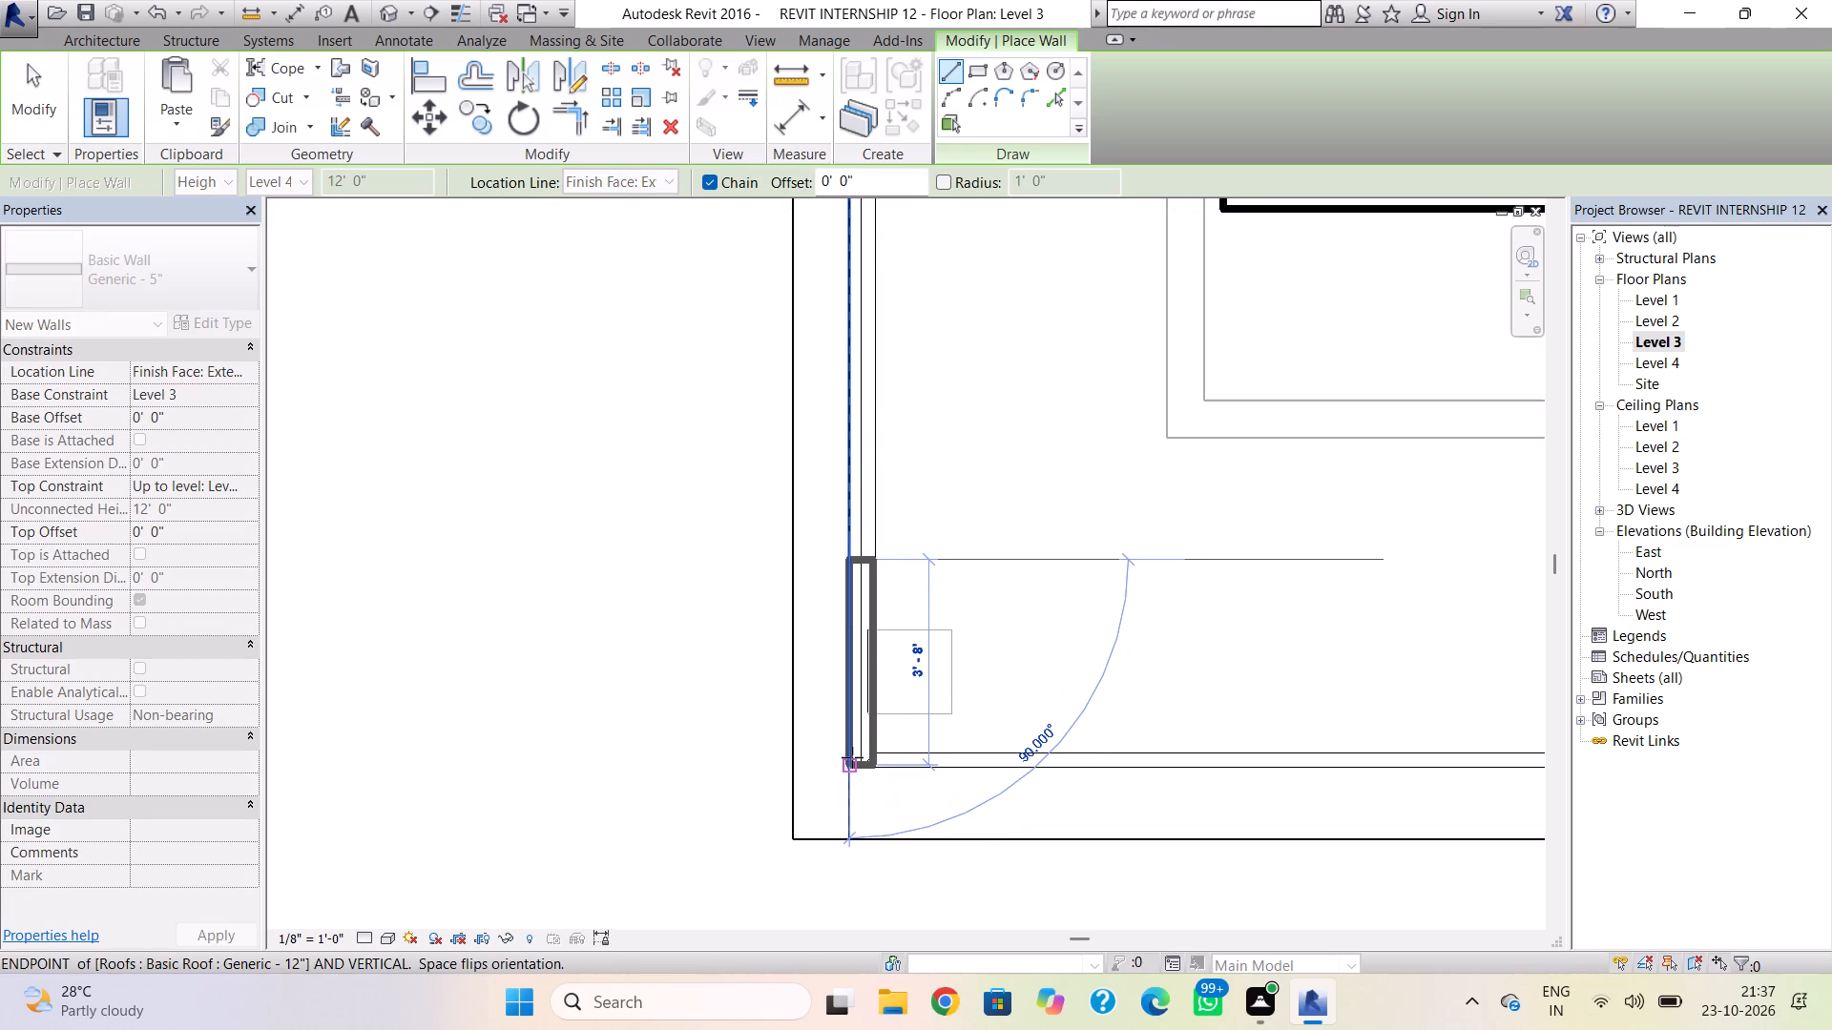
pyautogui.click(852, 757)
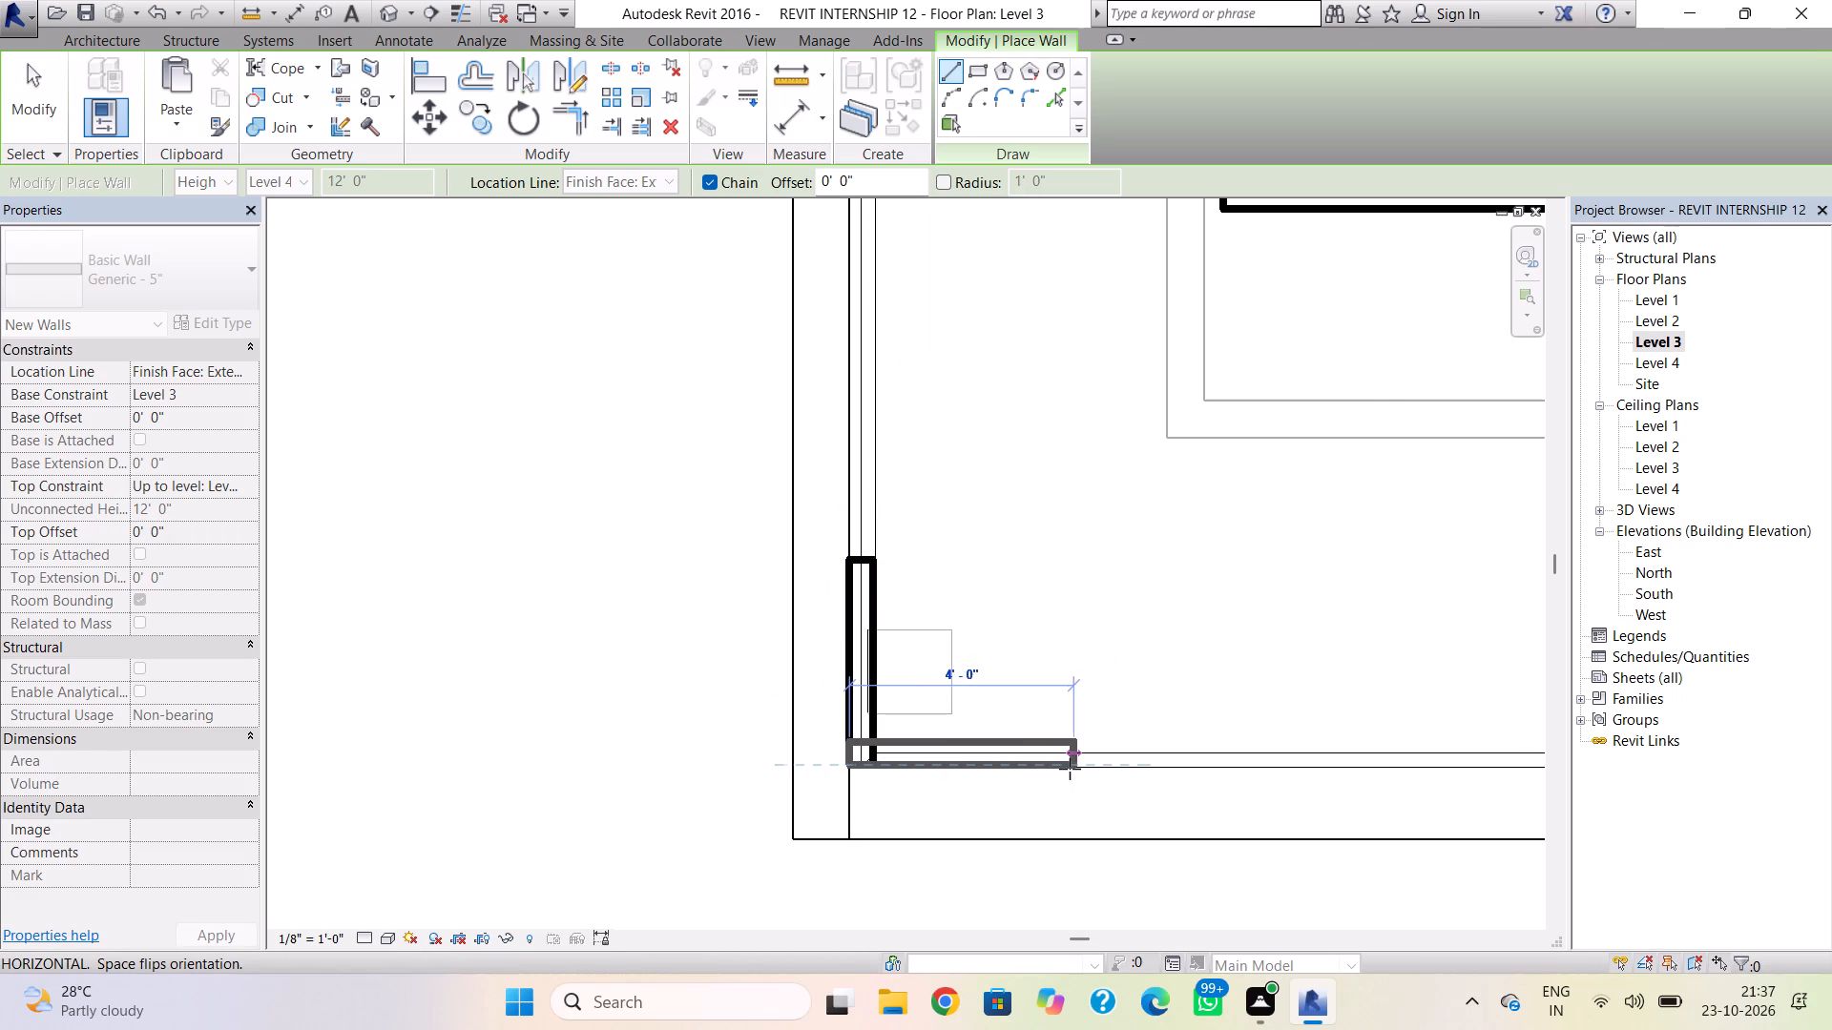
pyautogui.click(1059, 770)
pyautogui.press('space')
pyautogui.press('Escape')
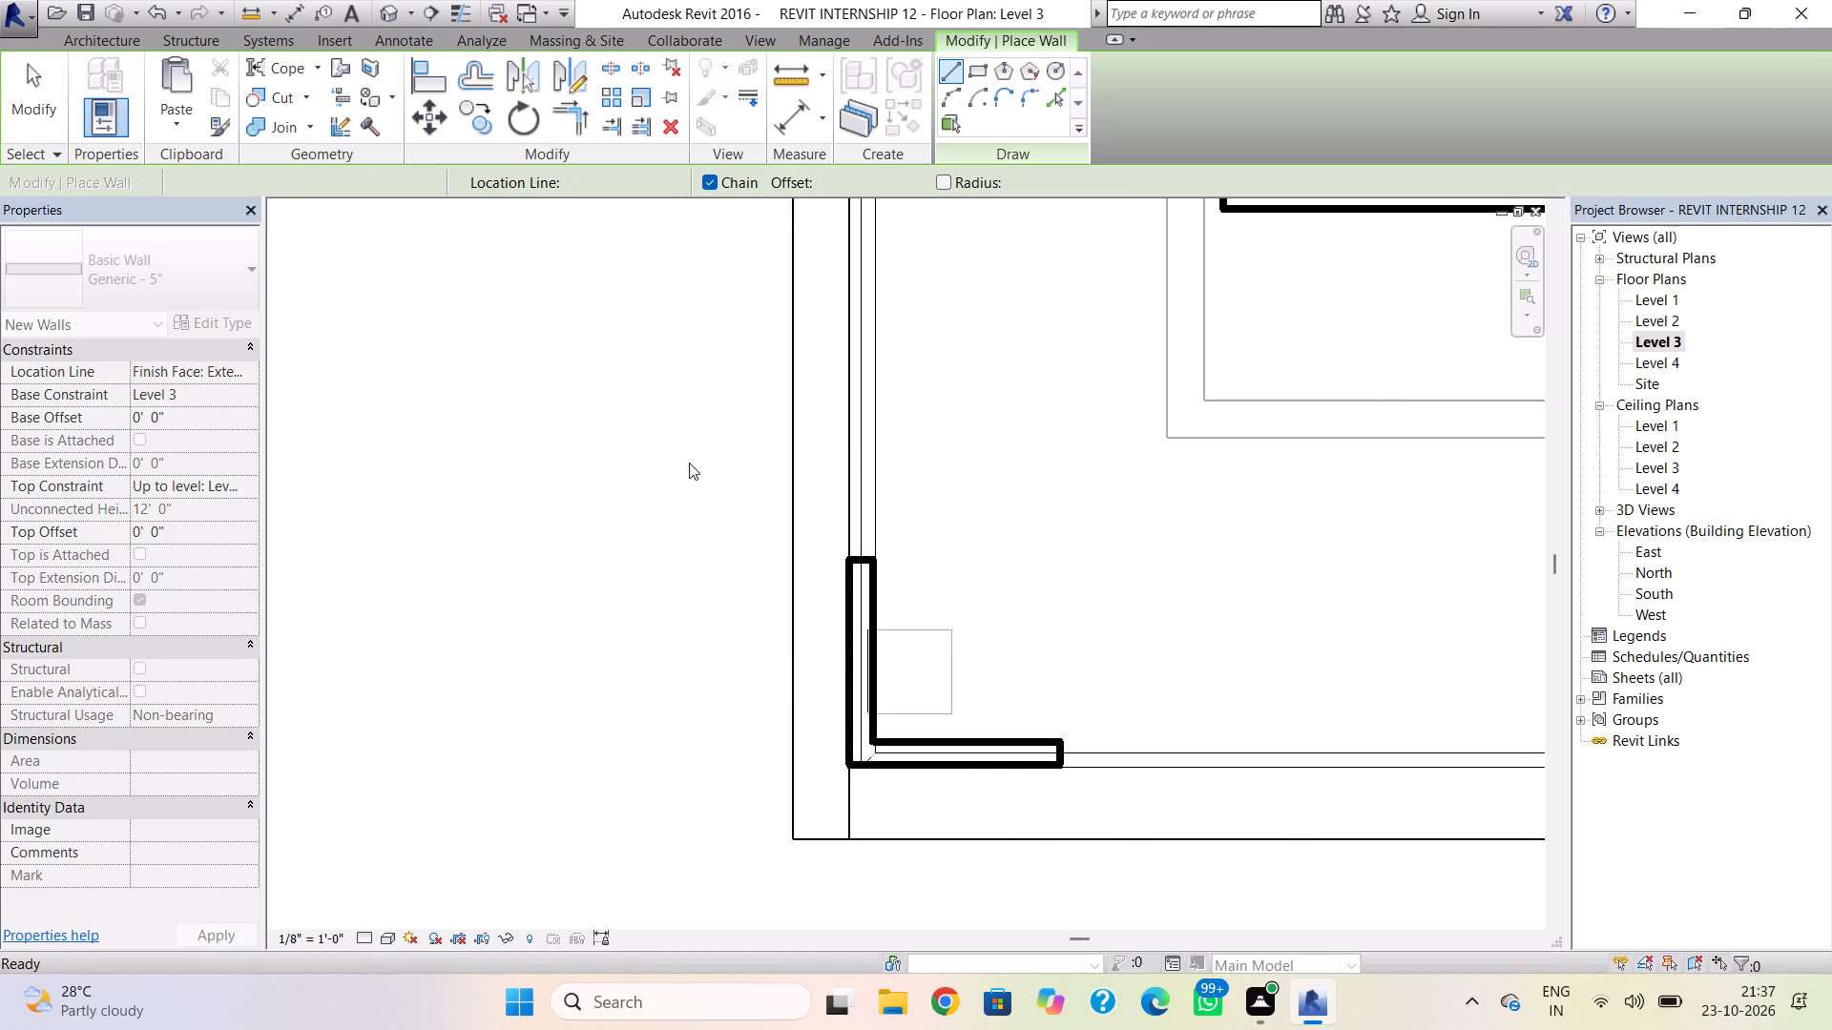
# Select both Level 3 balcony corner walls in the 3D view and set their top offset to -3'.
pyautogui.click(387, 6)
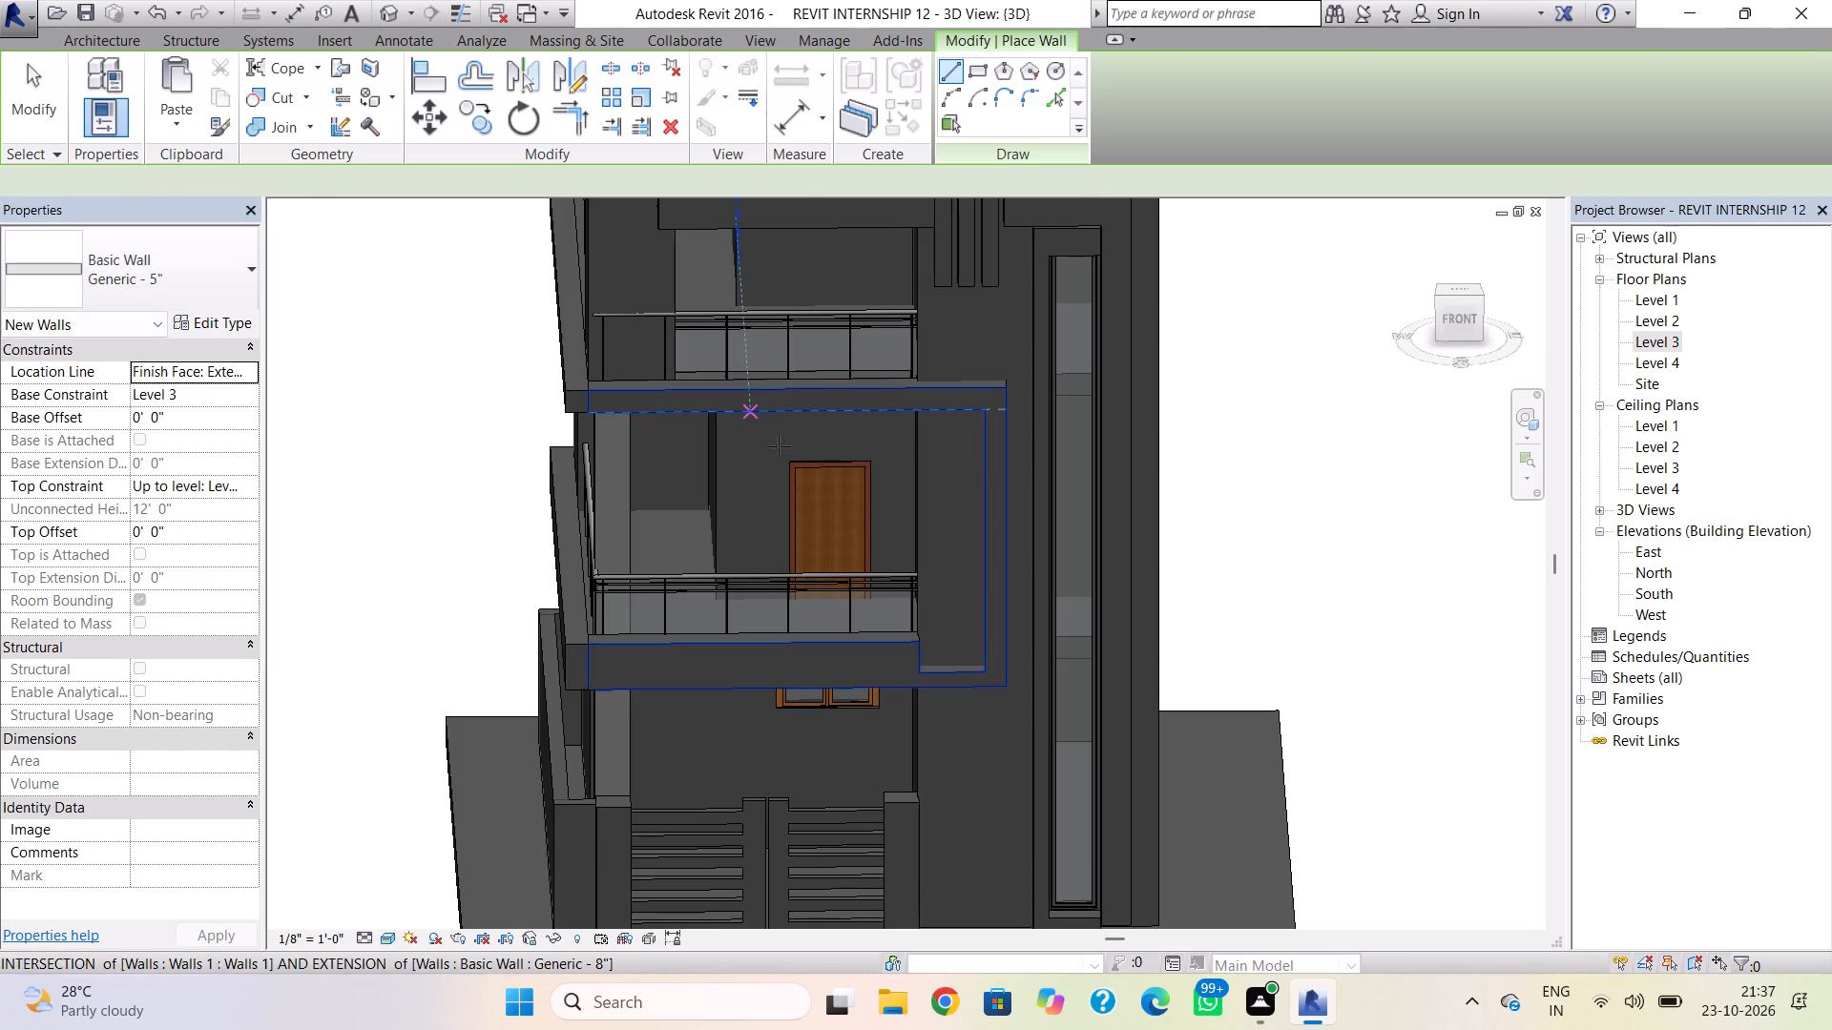
pyautogui.moveTo(753, 525); pyautogui.dragTo(804, 742, button='middle')
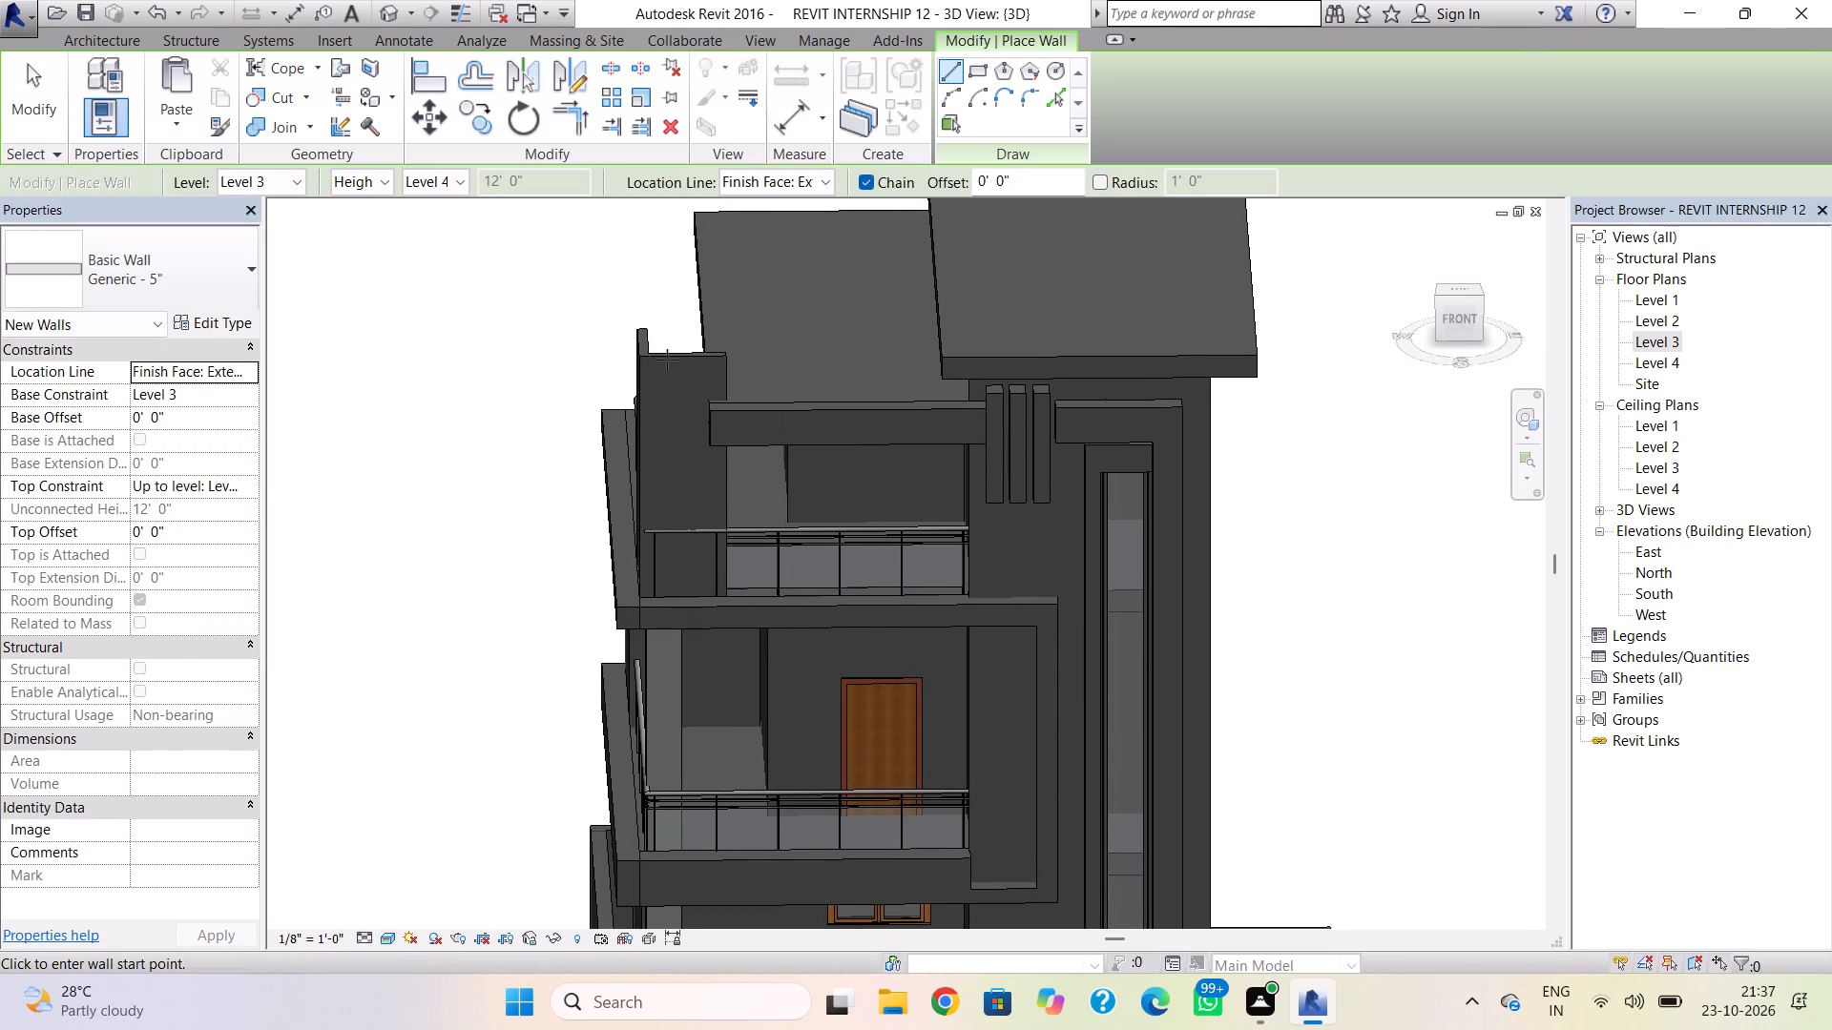
pyautogui.press('Escape')
pyautogui.click(667, 360)
pyautogui.click(636, 341)
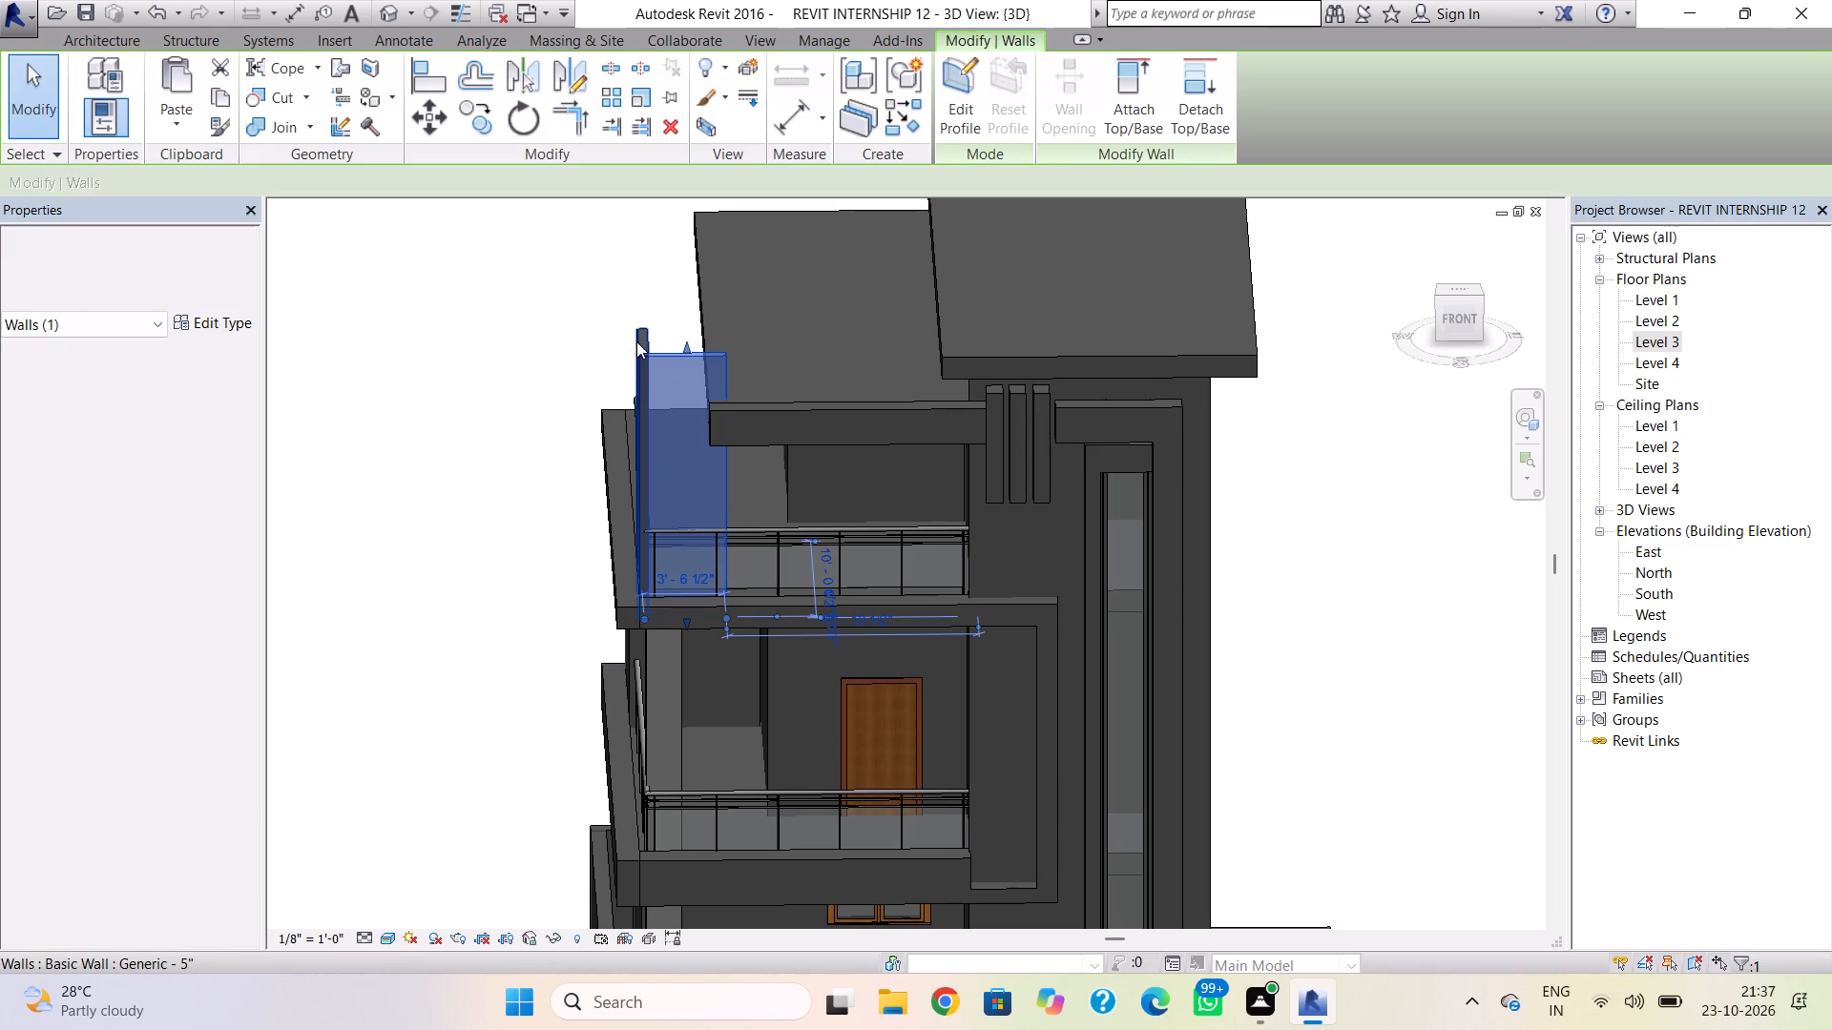
pyautogui.click(673, 354)
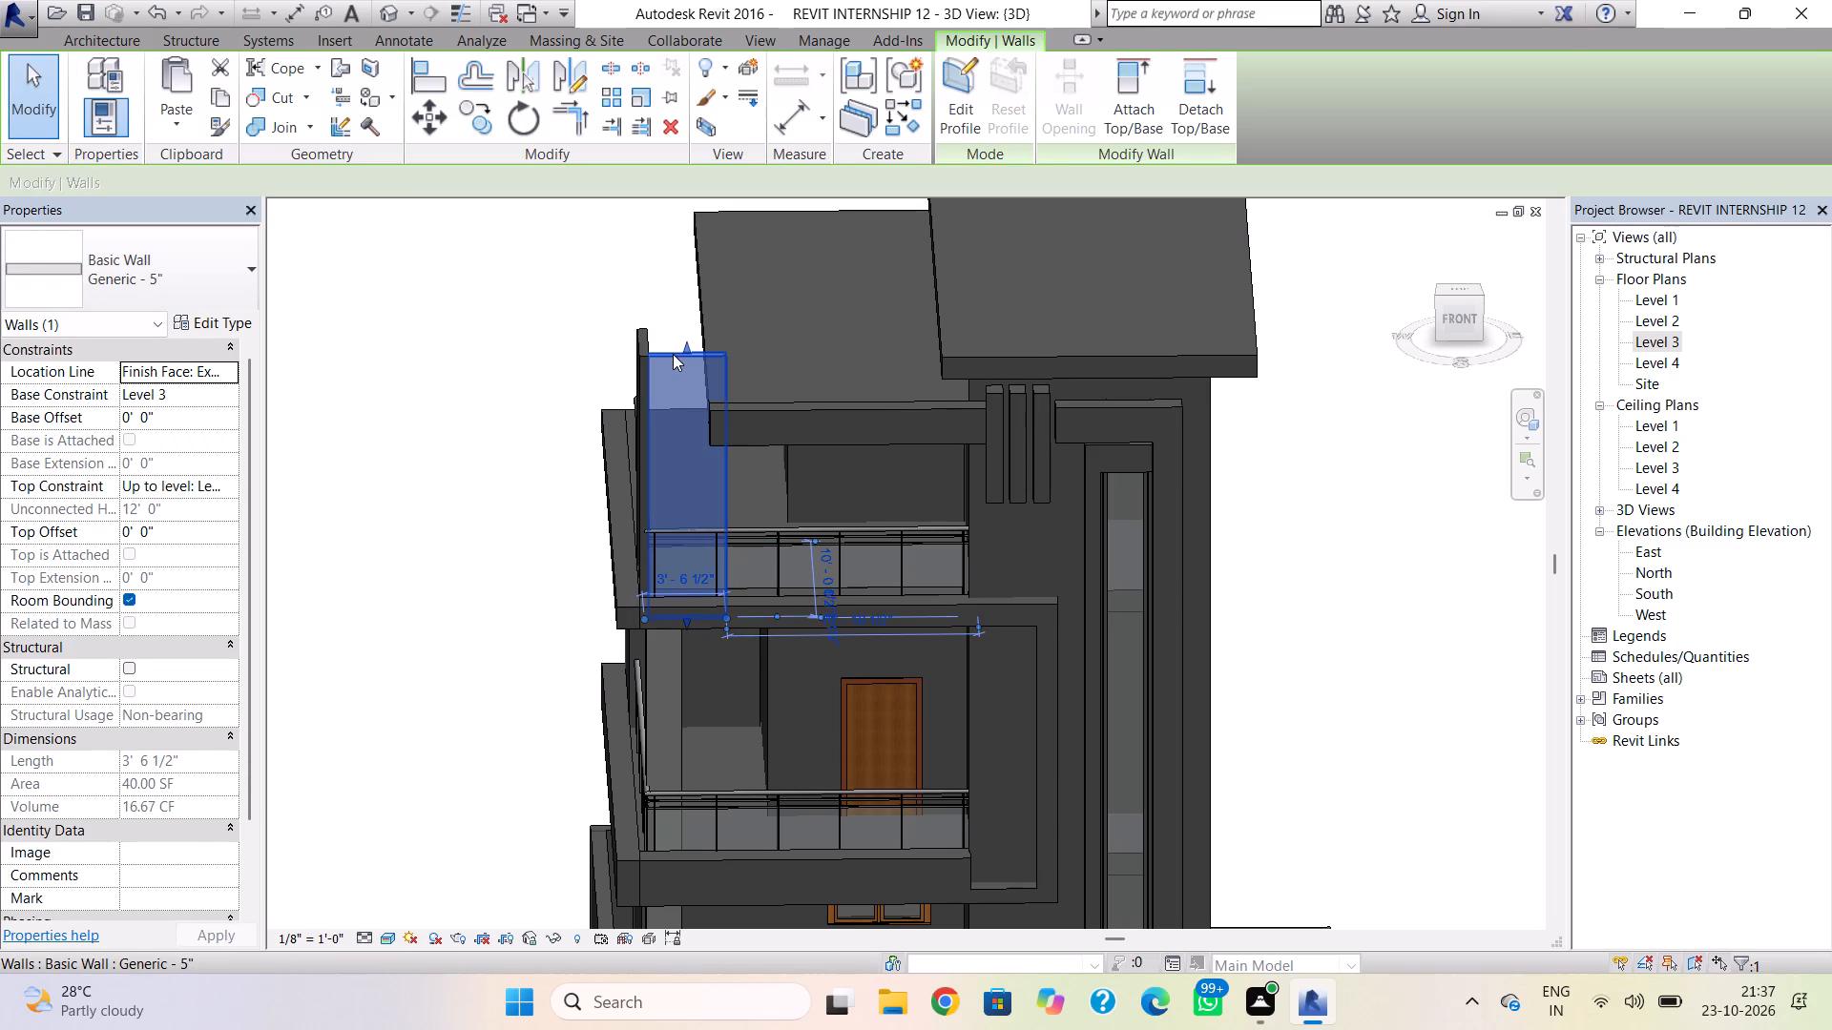
pyautogui.keyDown('ctrl'); pyautogui.click(642, 338); pyautogui.keyUp('ctrl')
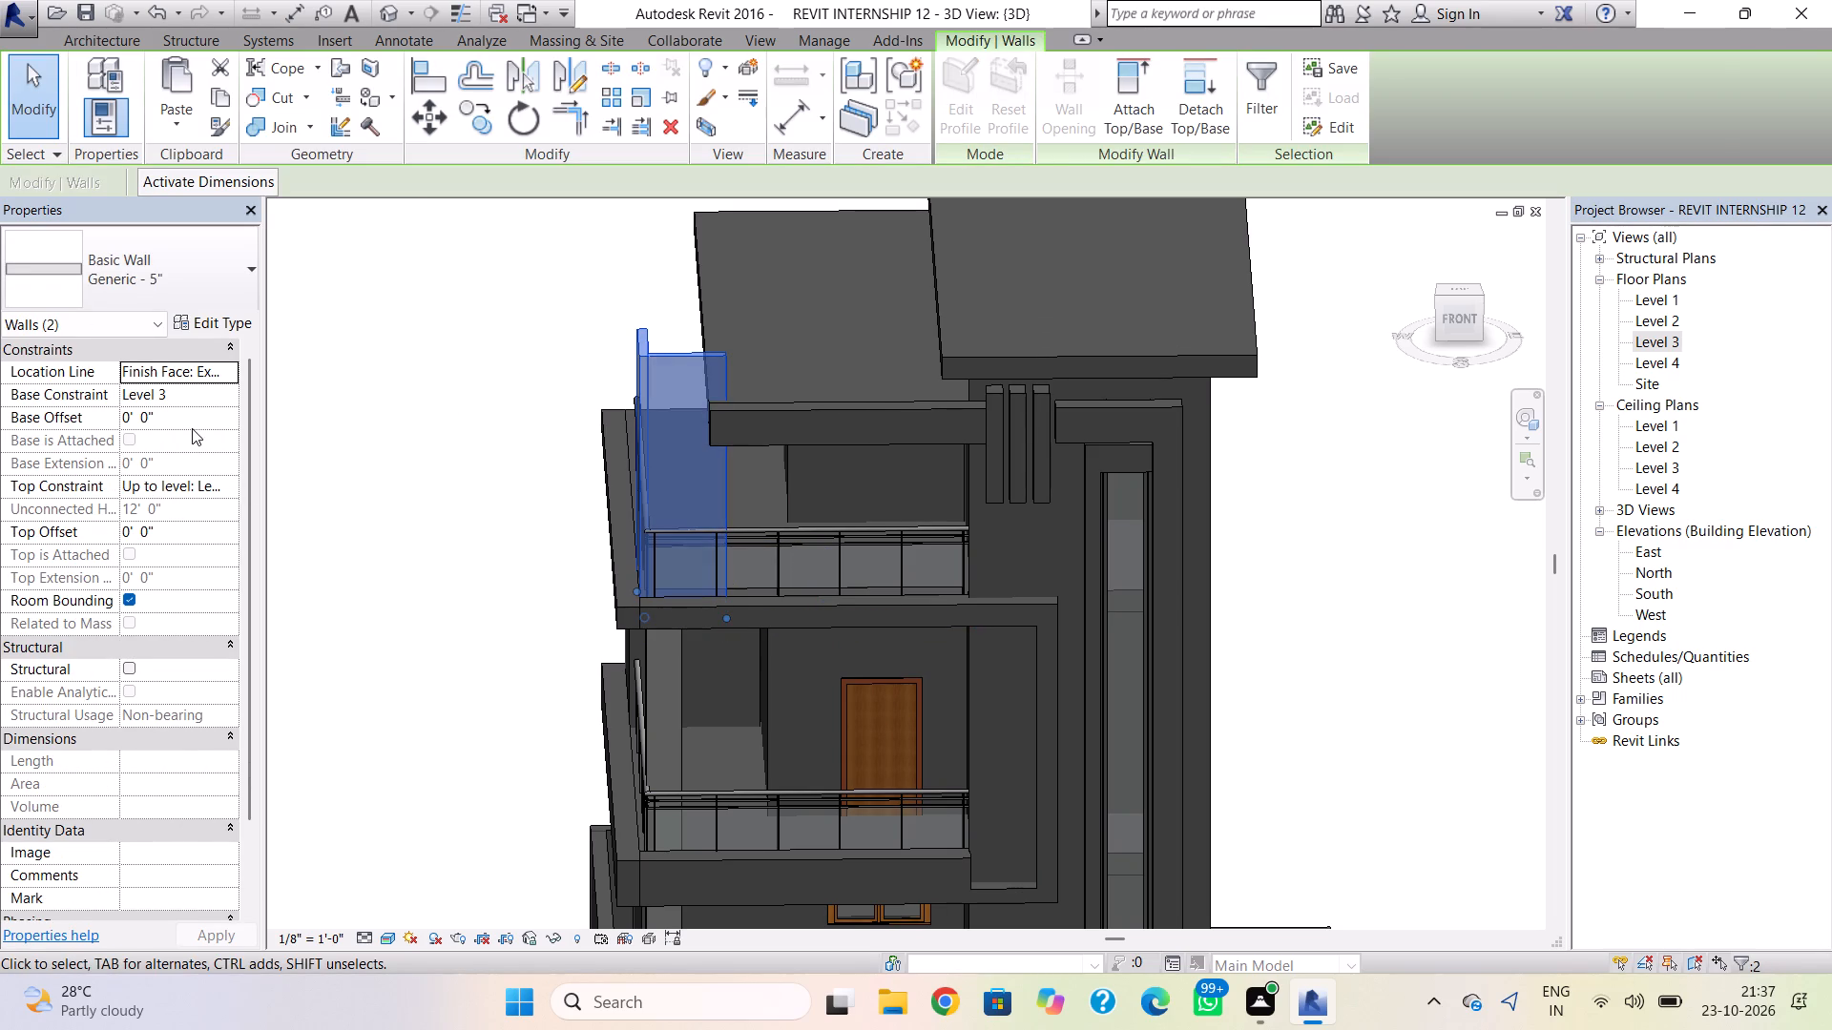
pyautogui.click(181, 525)
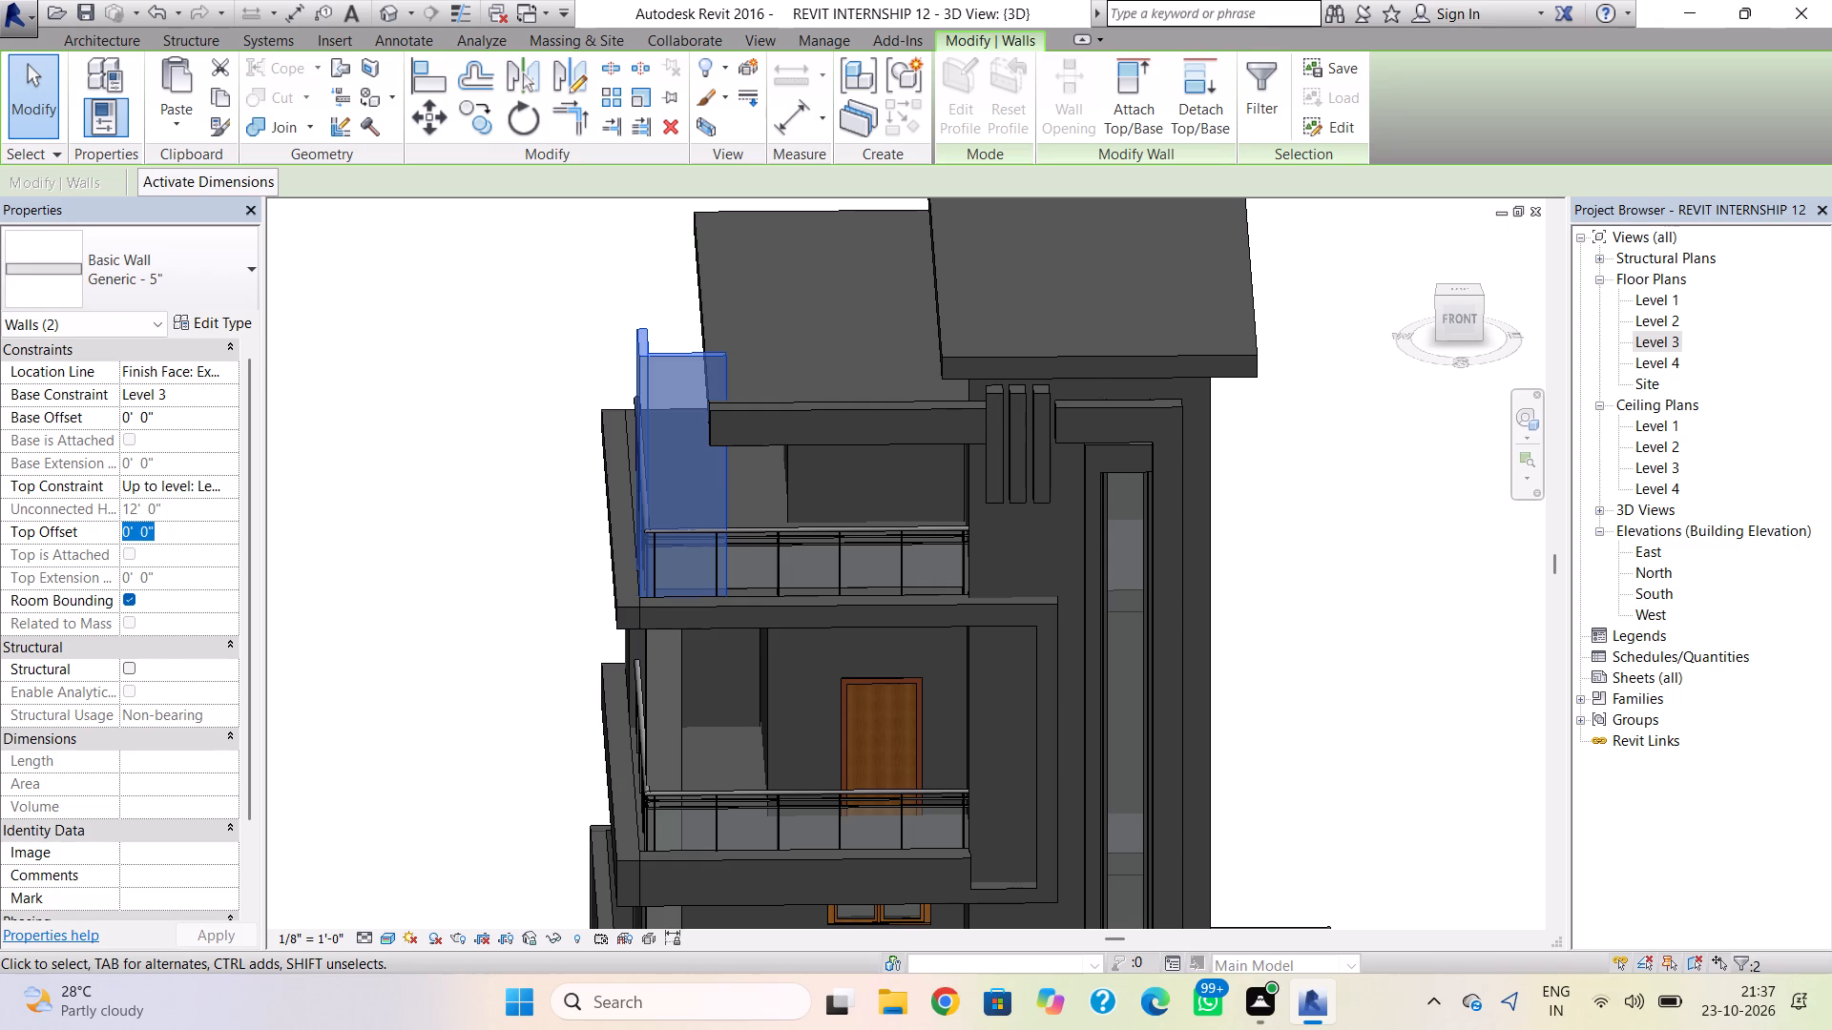
pyautogui.press('-')
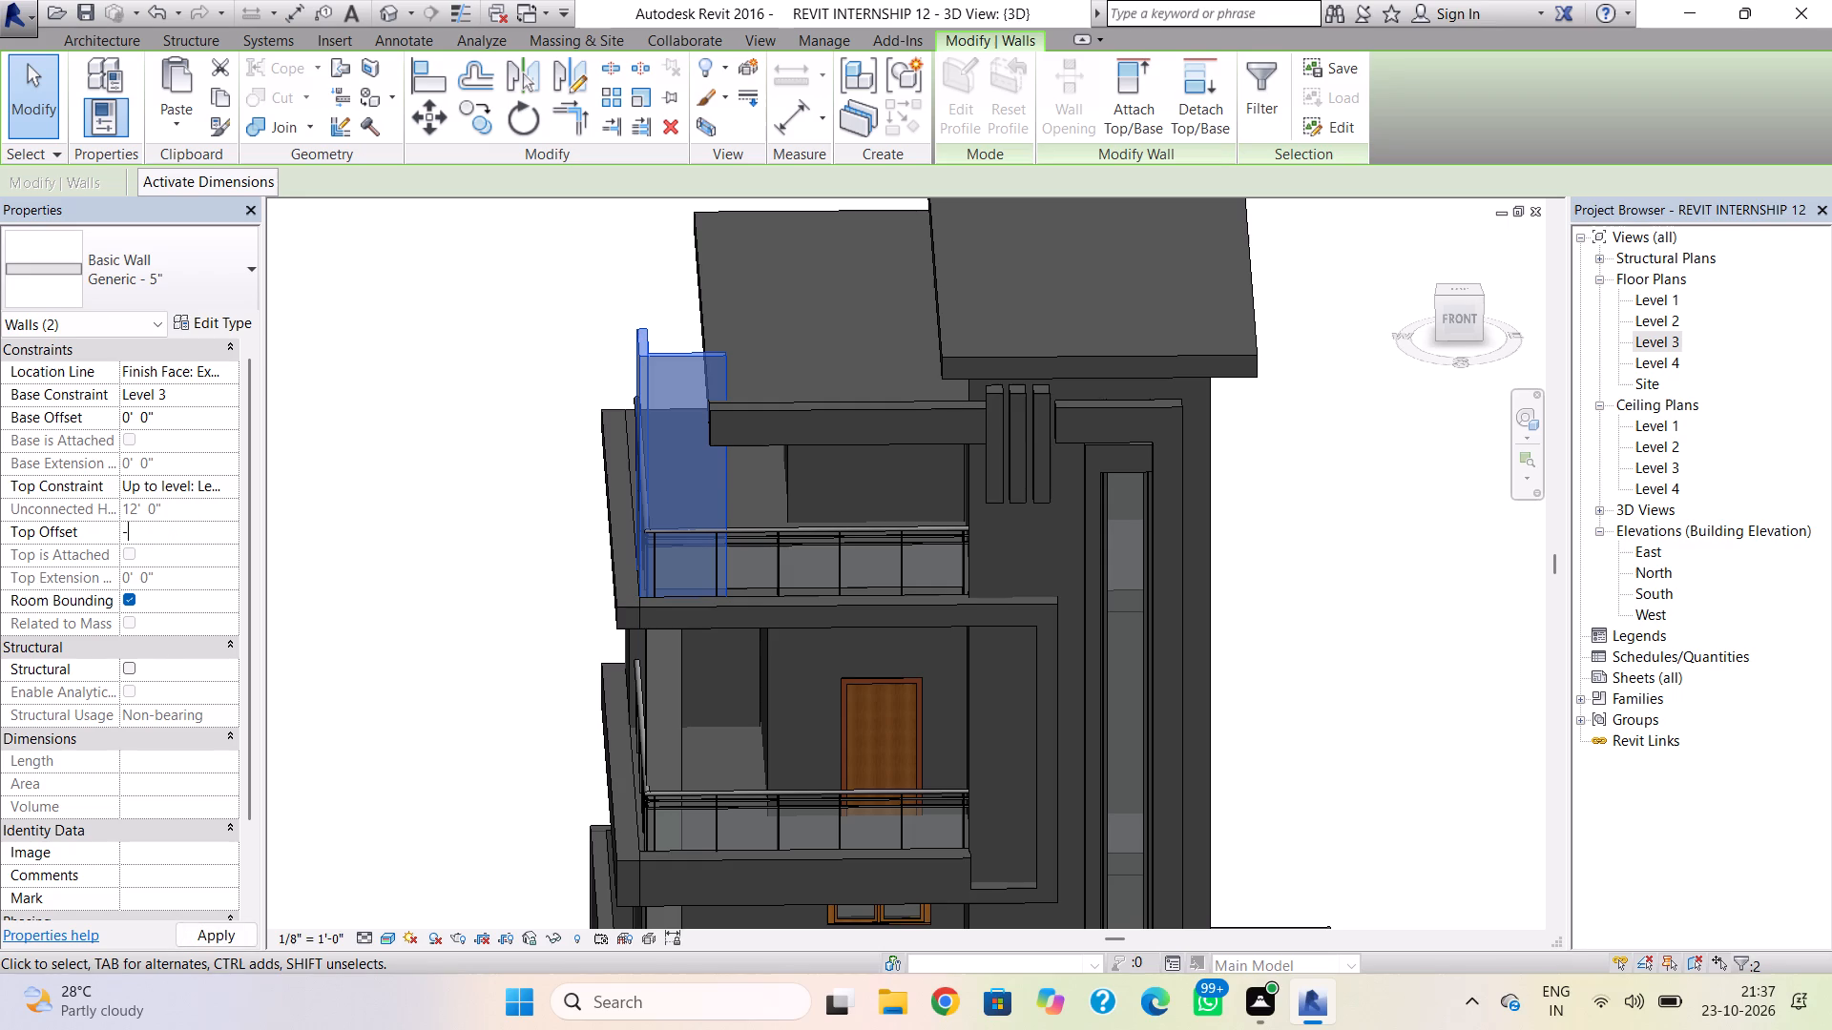
pyautogui.write("3'")
pyautogui.press('Return')
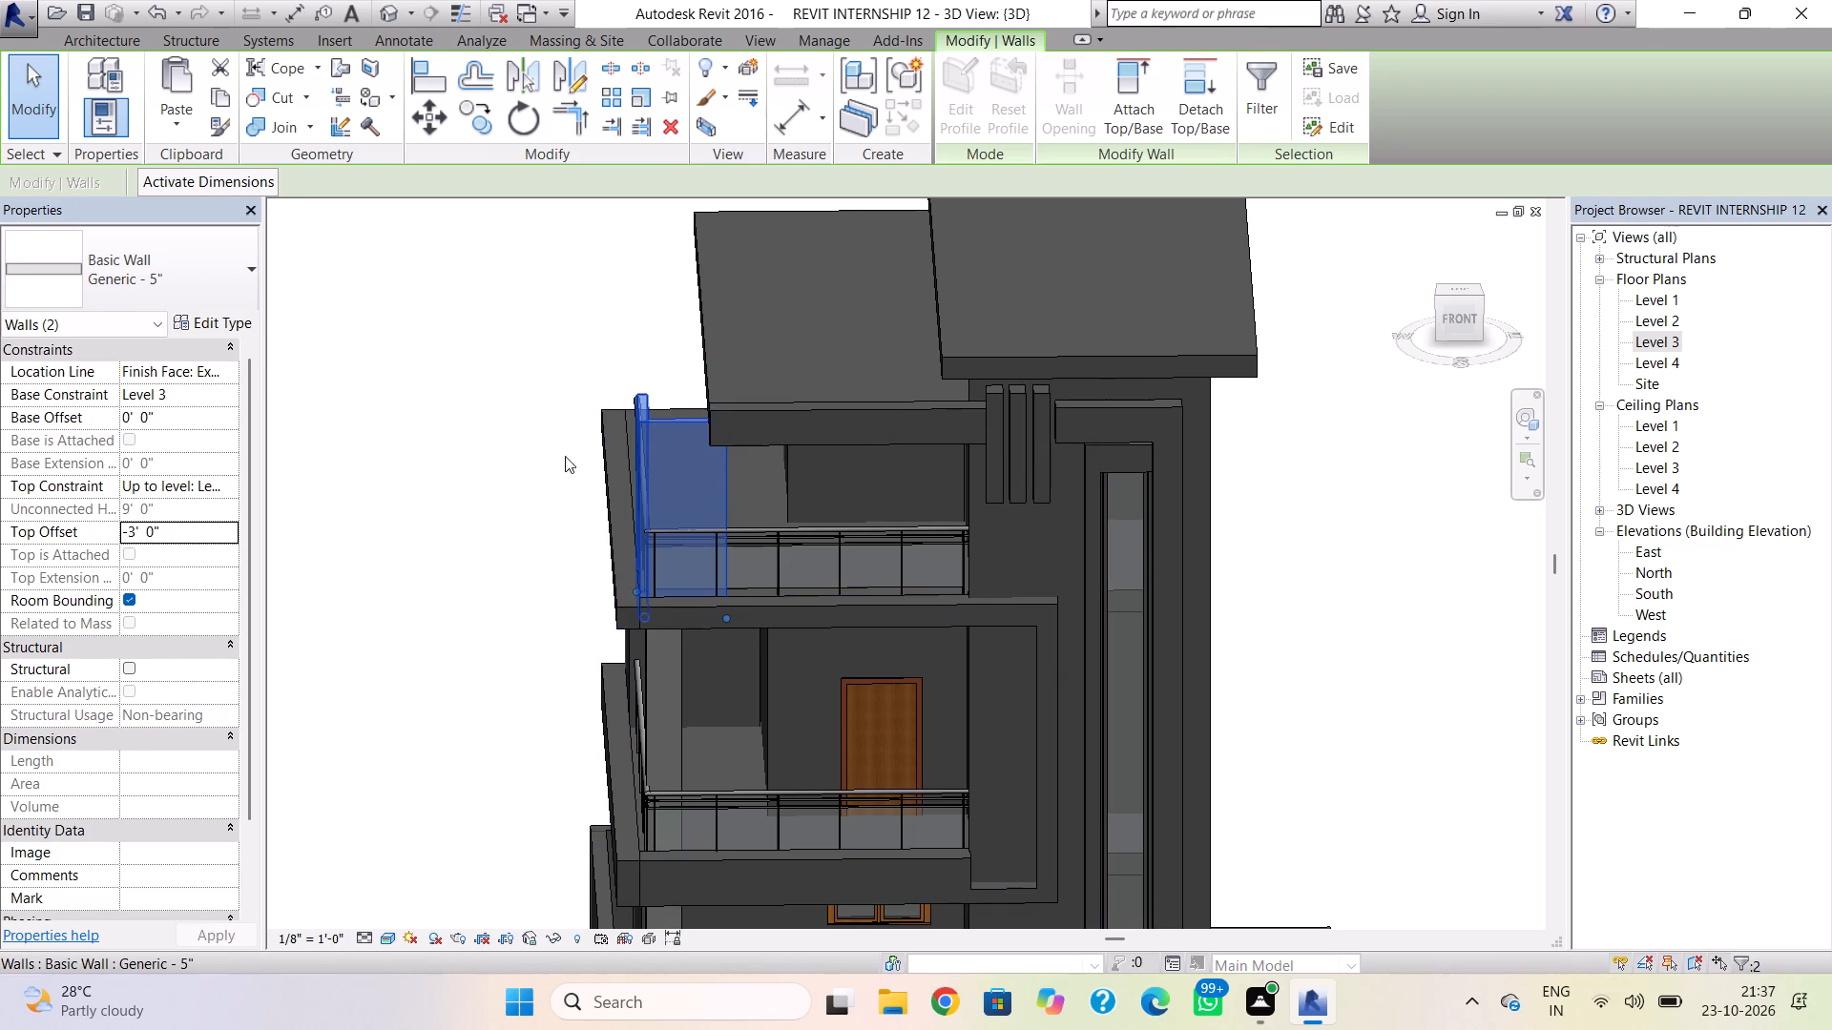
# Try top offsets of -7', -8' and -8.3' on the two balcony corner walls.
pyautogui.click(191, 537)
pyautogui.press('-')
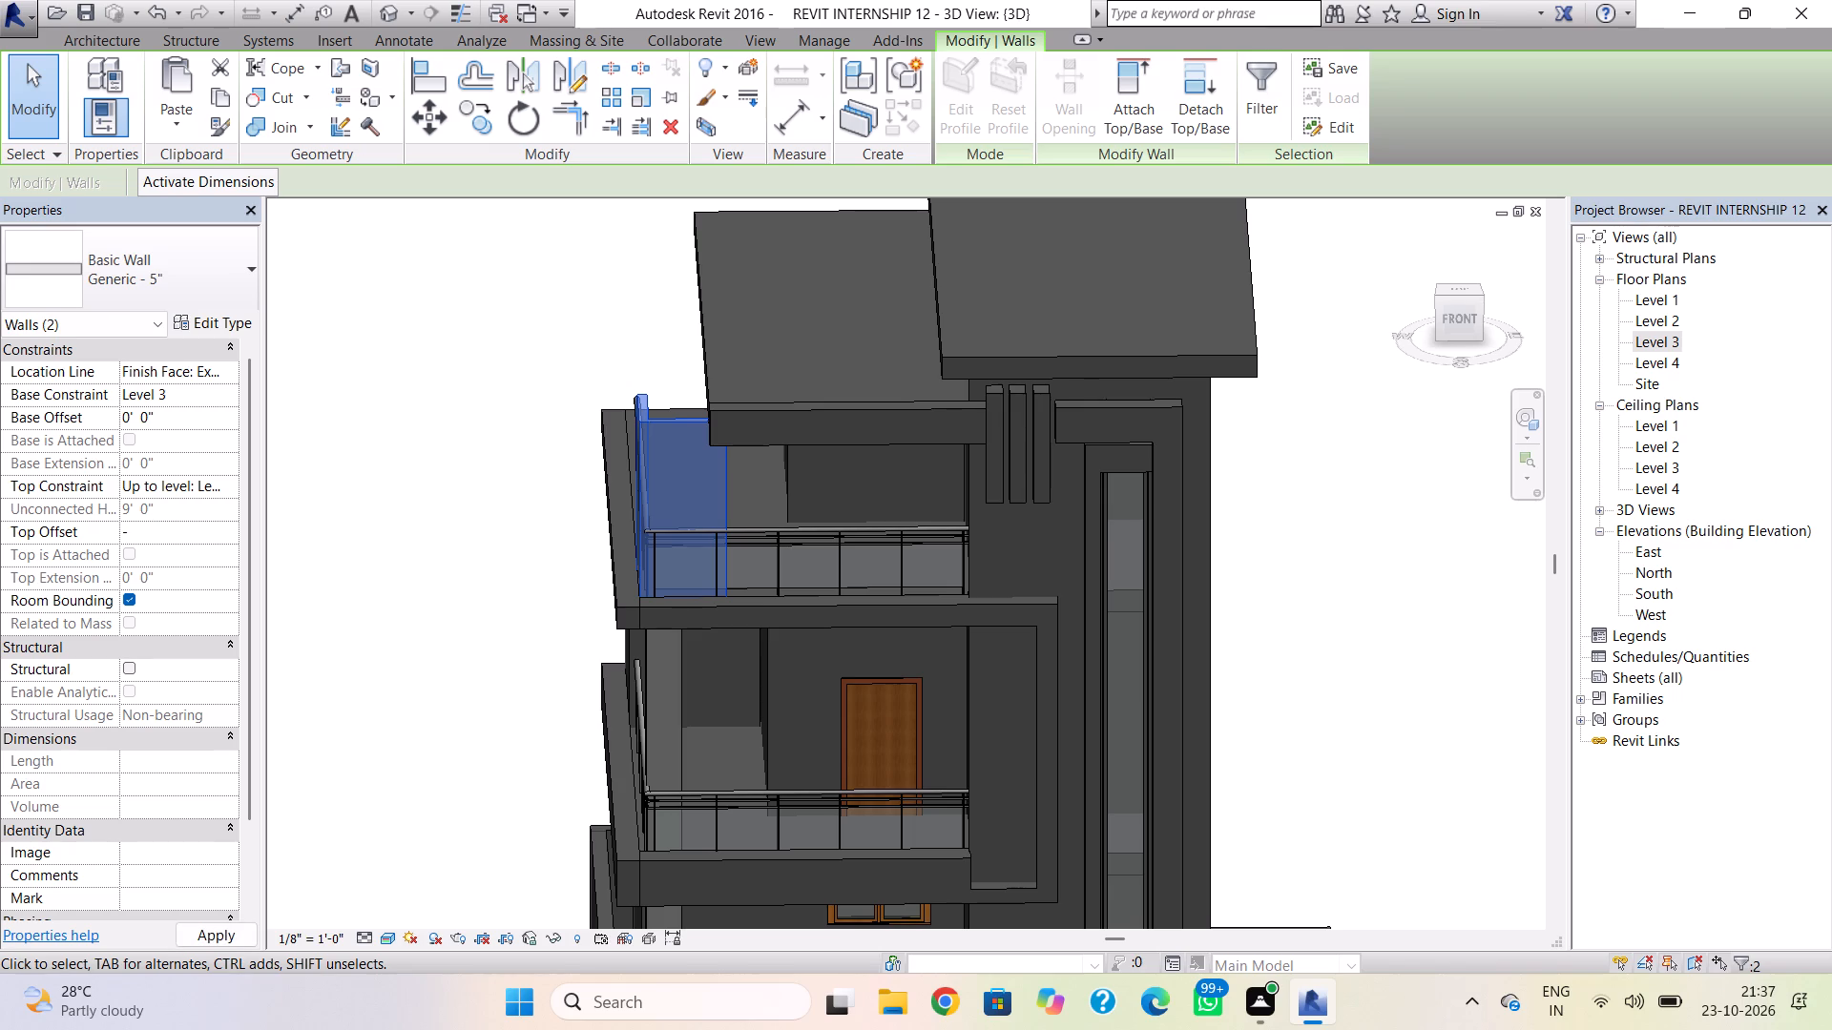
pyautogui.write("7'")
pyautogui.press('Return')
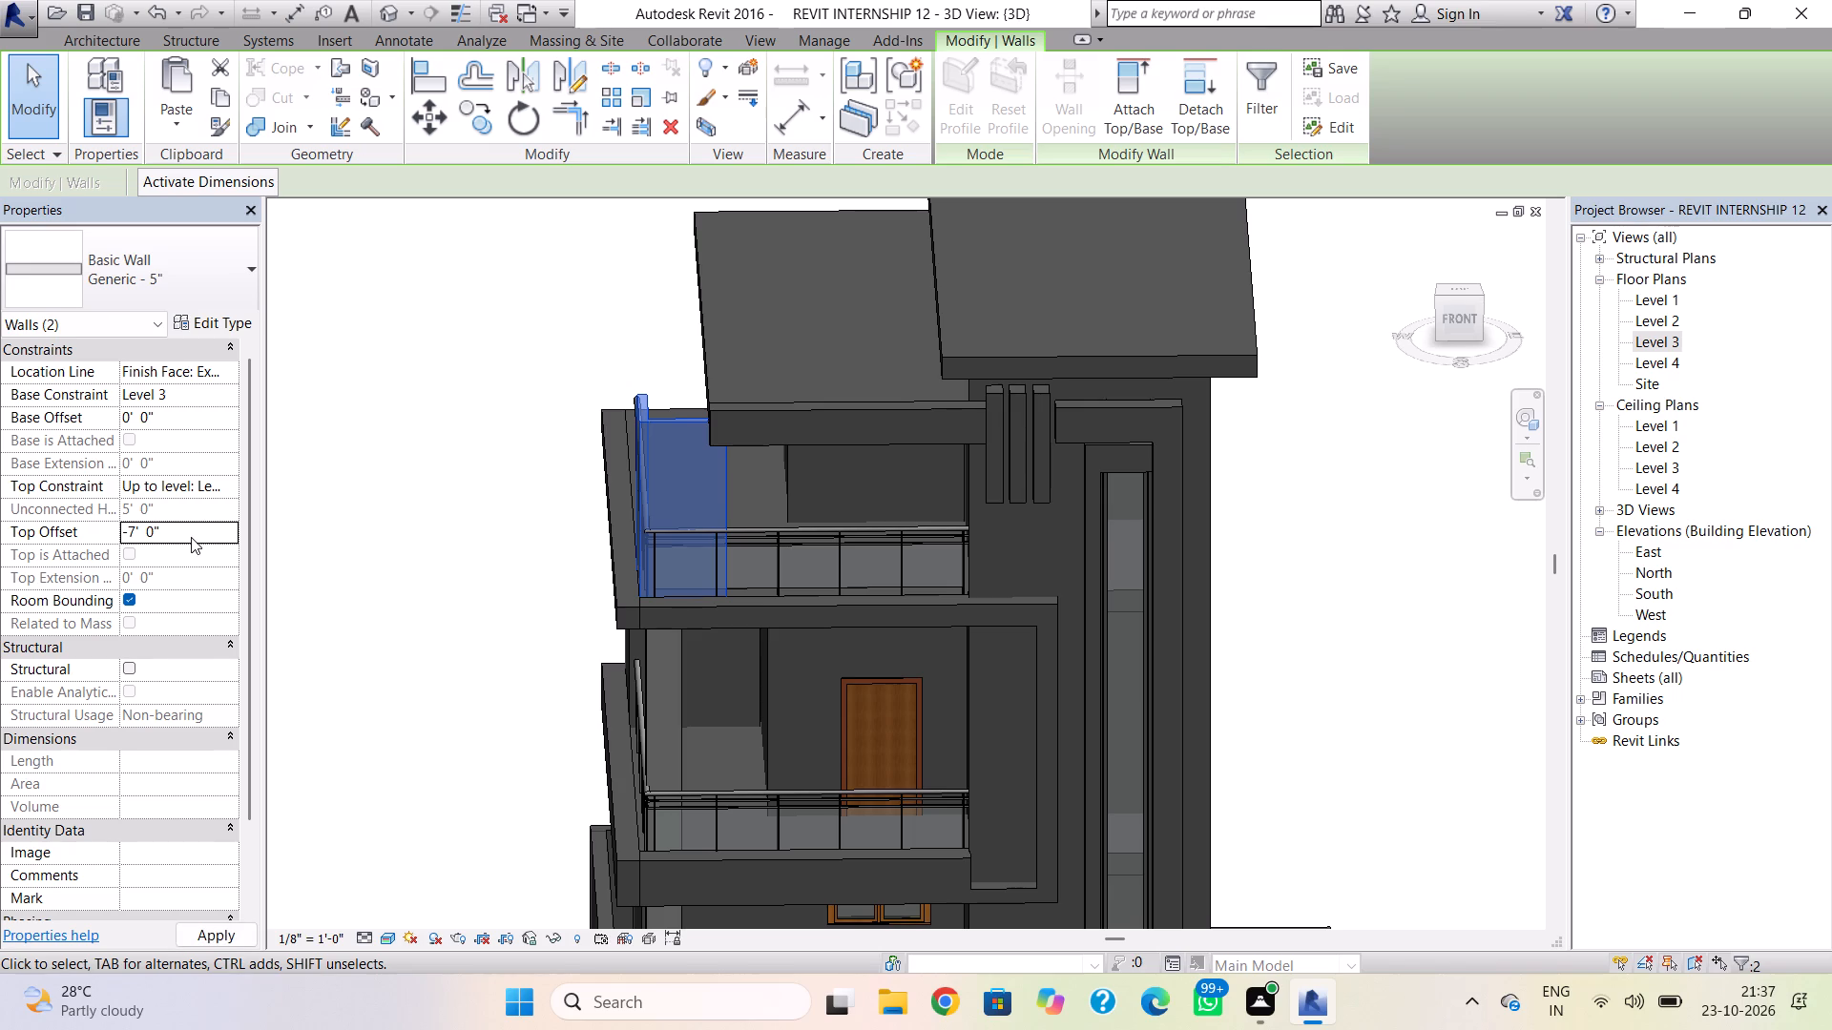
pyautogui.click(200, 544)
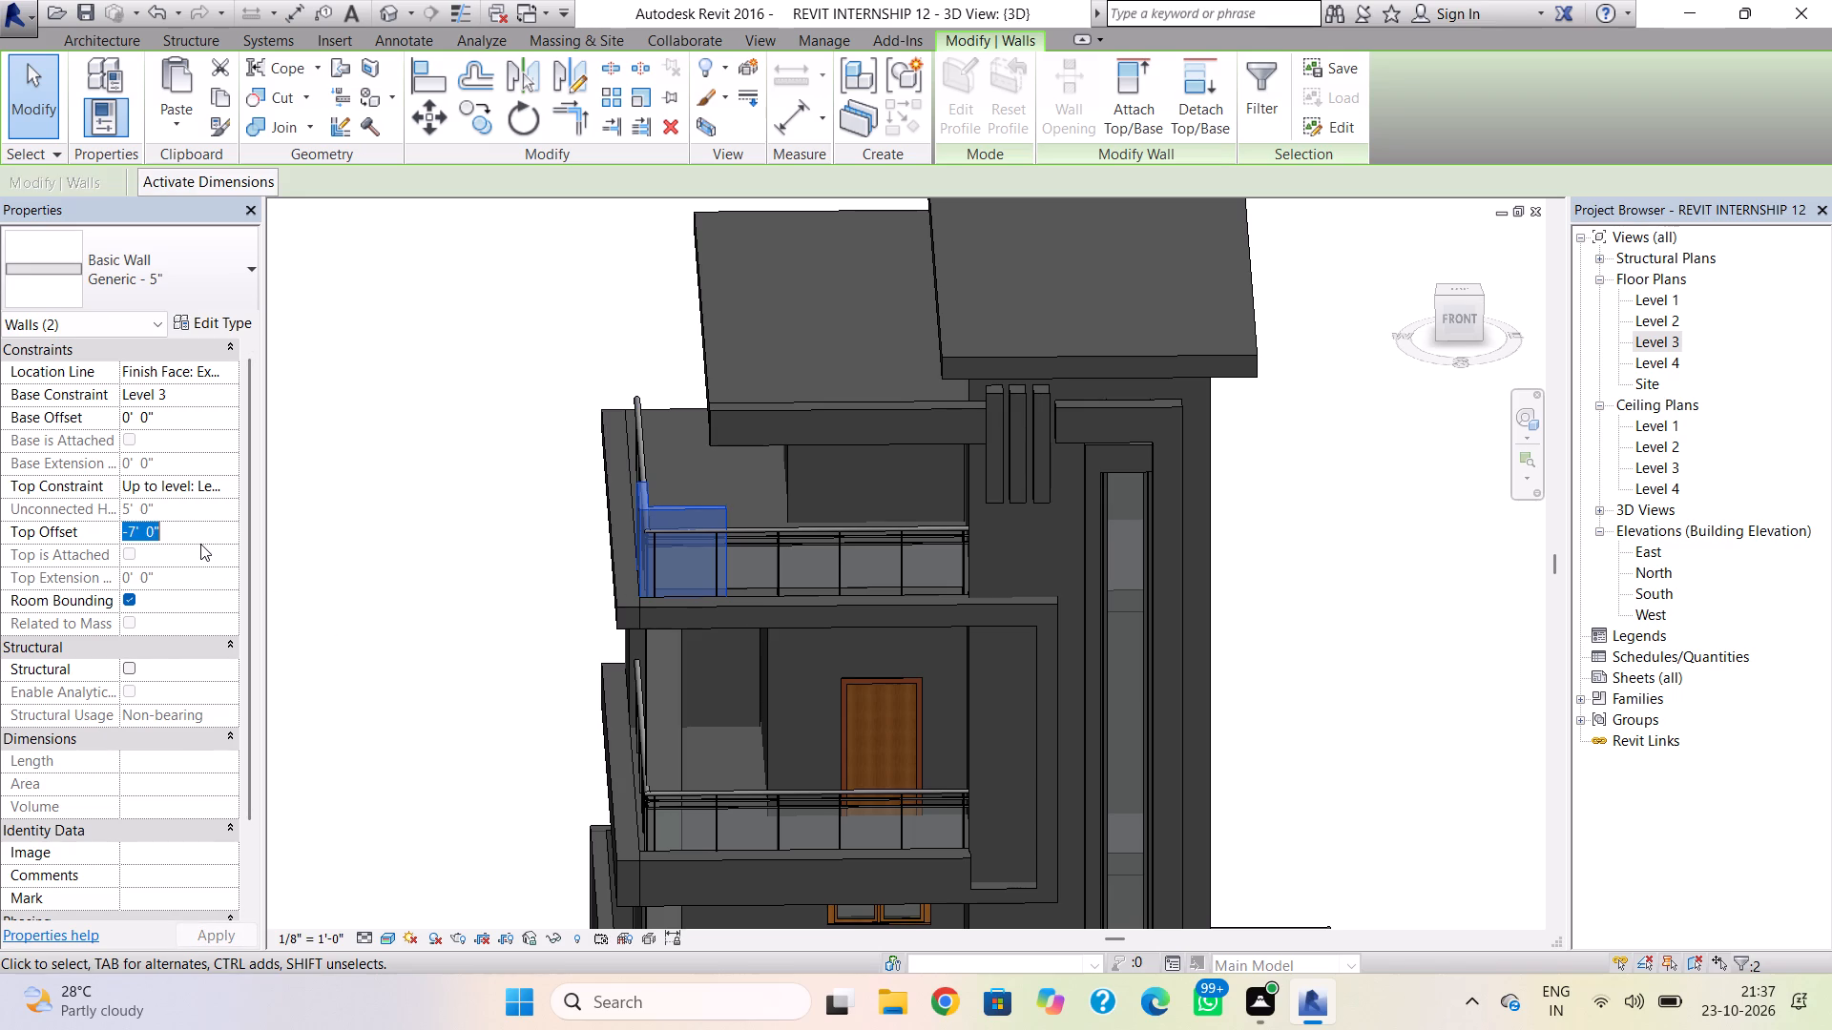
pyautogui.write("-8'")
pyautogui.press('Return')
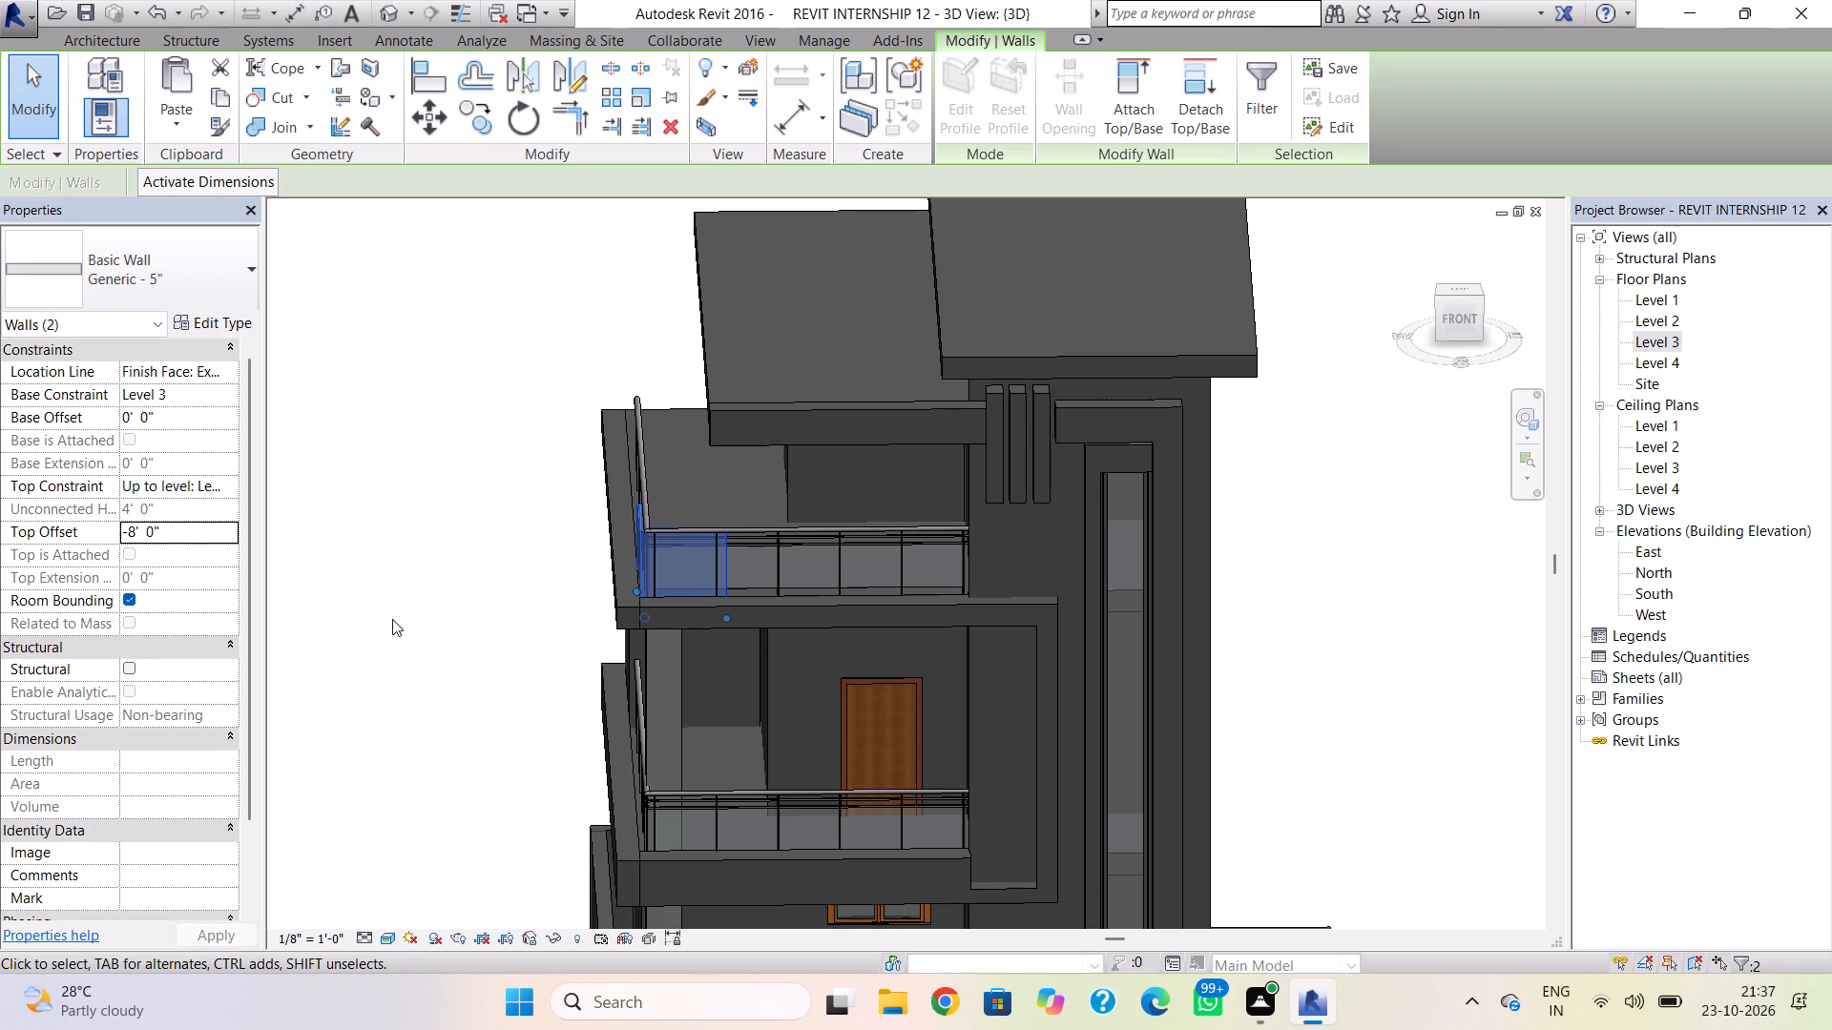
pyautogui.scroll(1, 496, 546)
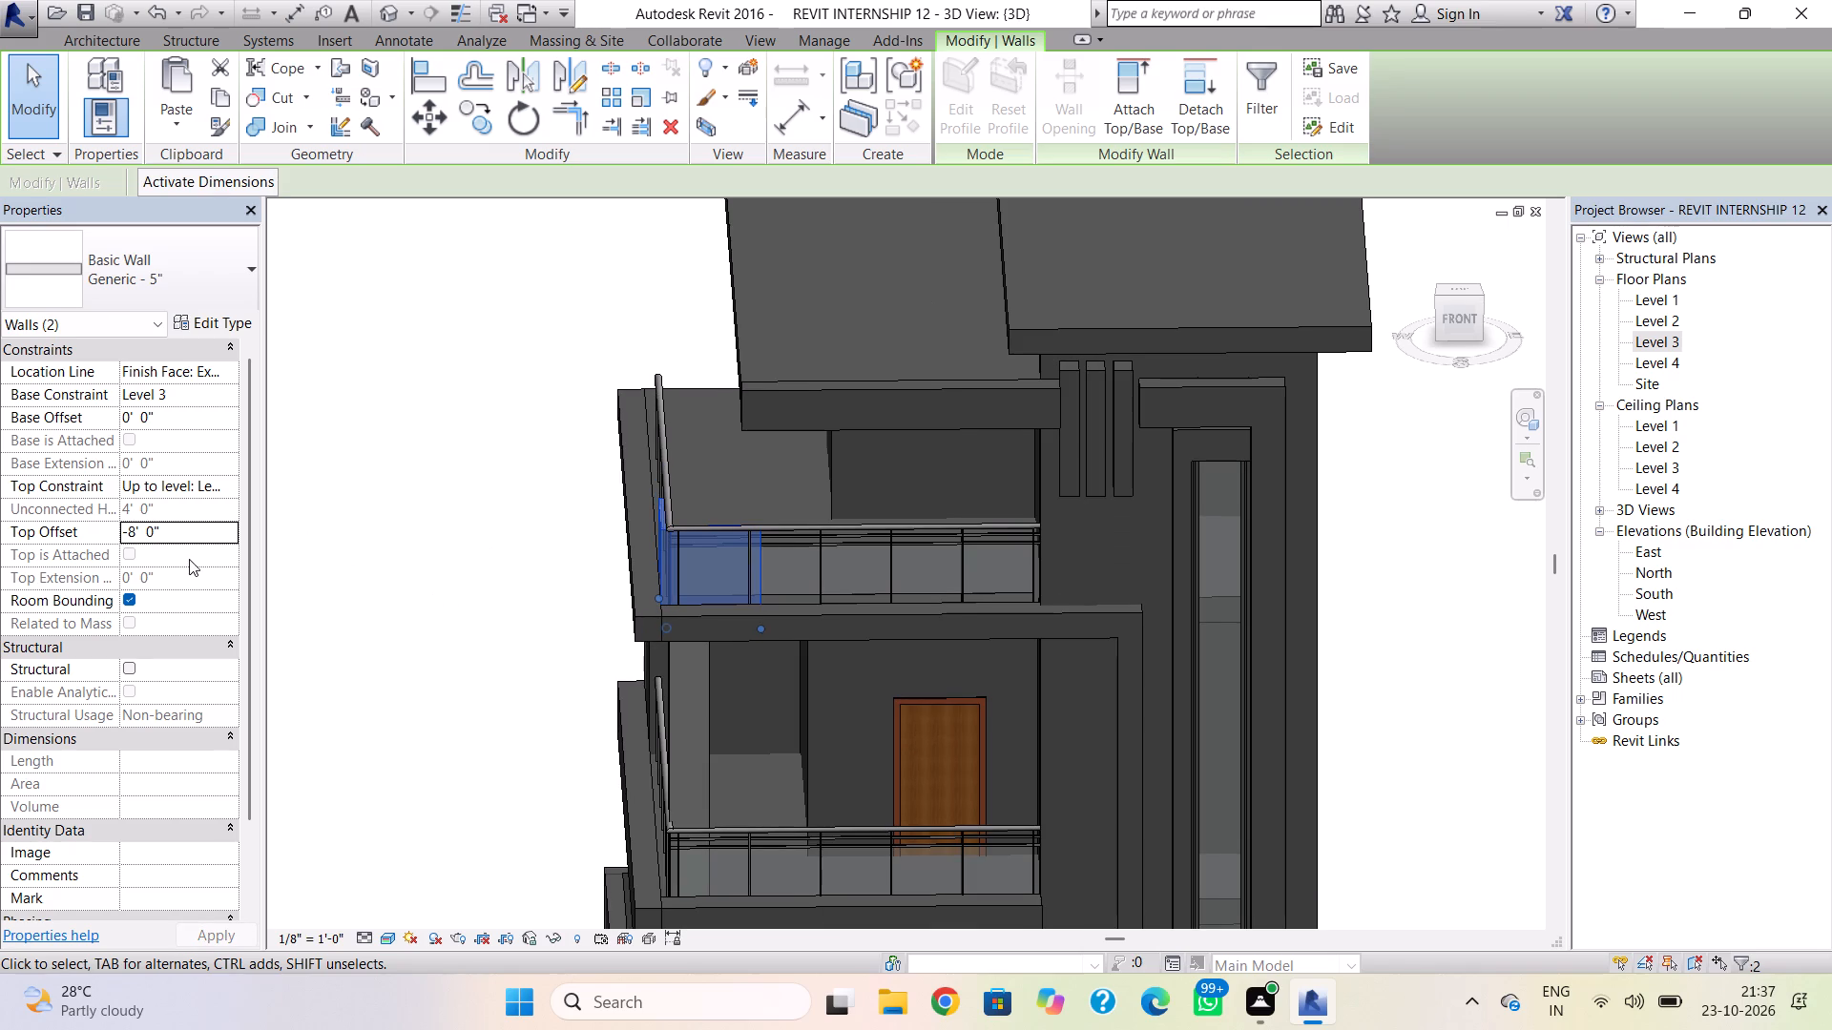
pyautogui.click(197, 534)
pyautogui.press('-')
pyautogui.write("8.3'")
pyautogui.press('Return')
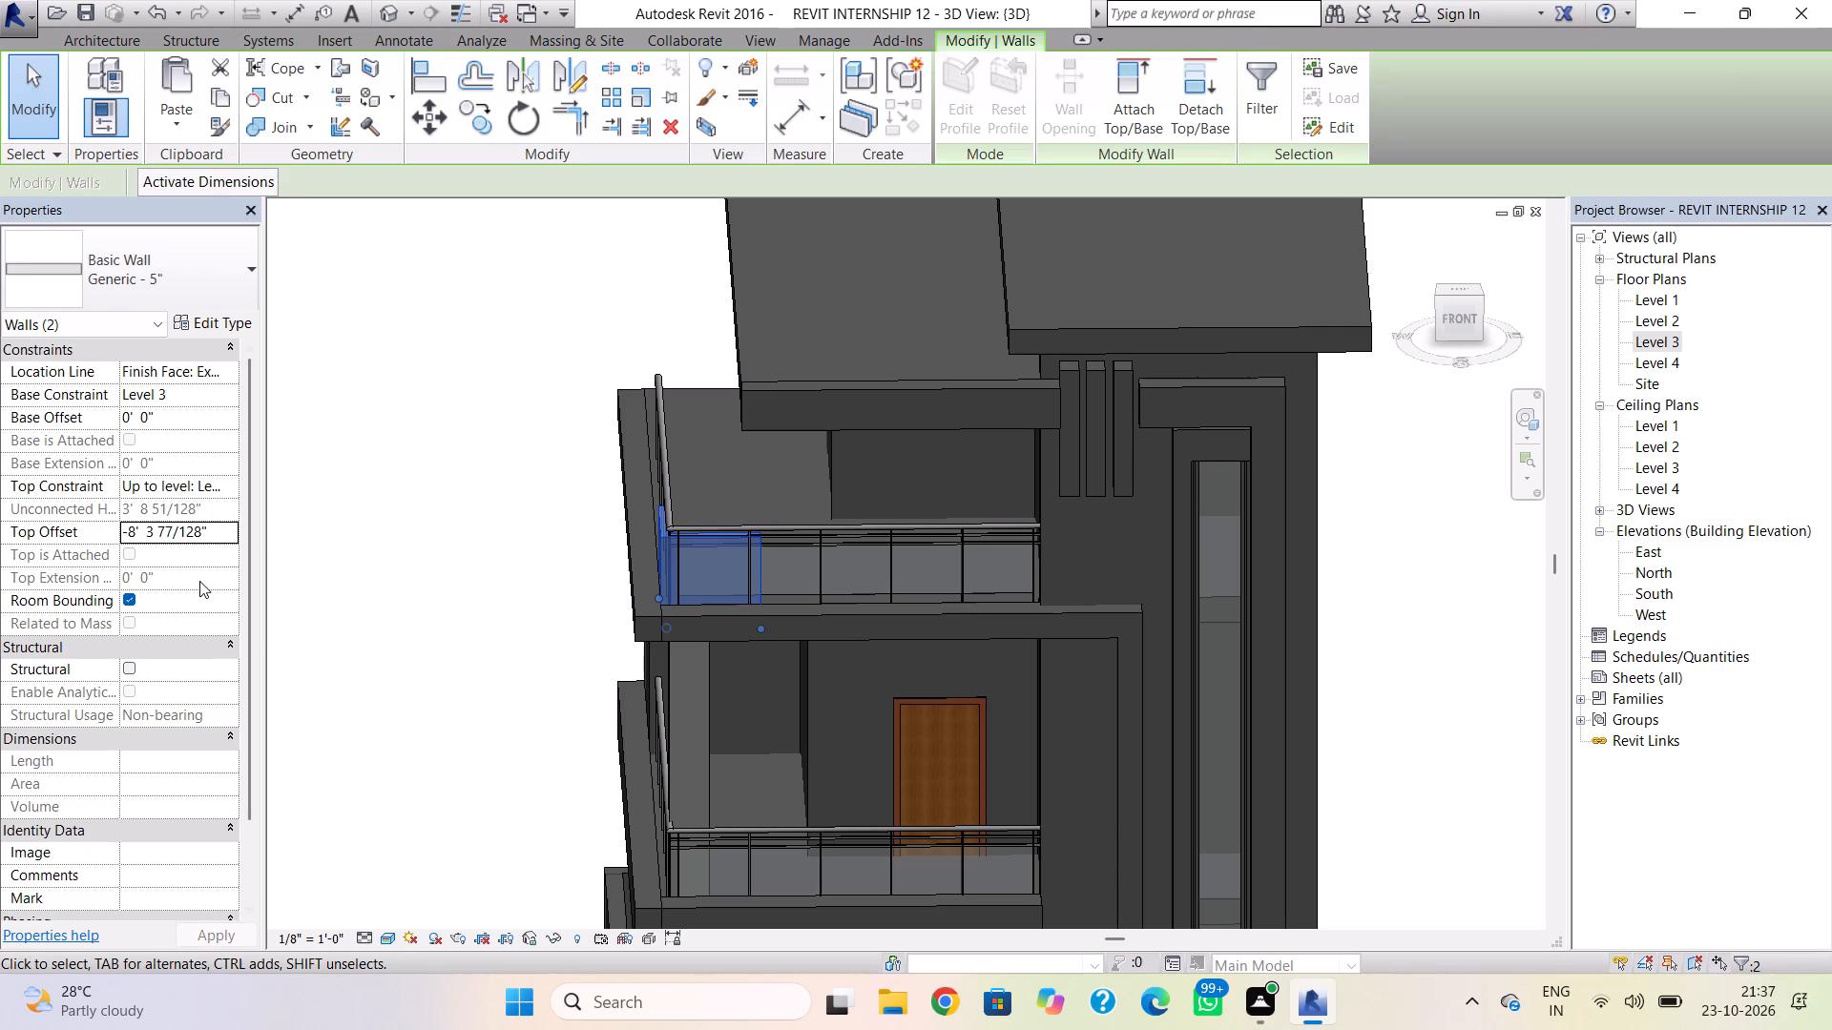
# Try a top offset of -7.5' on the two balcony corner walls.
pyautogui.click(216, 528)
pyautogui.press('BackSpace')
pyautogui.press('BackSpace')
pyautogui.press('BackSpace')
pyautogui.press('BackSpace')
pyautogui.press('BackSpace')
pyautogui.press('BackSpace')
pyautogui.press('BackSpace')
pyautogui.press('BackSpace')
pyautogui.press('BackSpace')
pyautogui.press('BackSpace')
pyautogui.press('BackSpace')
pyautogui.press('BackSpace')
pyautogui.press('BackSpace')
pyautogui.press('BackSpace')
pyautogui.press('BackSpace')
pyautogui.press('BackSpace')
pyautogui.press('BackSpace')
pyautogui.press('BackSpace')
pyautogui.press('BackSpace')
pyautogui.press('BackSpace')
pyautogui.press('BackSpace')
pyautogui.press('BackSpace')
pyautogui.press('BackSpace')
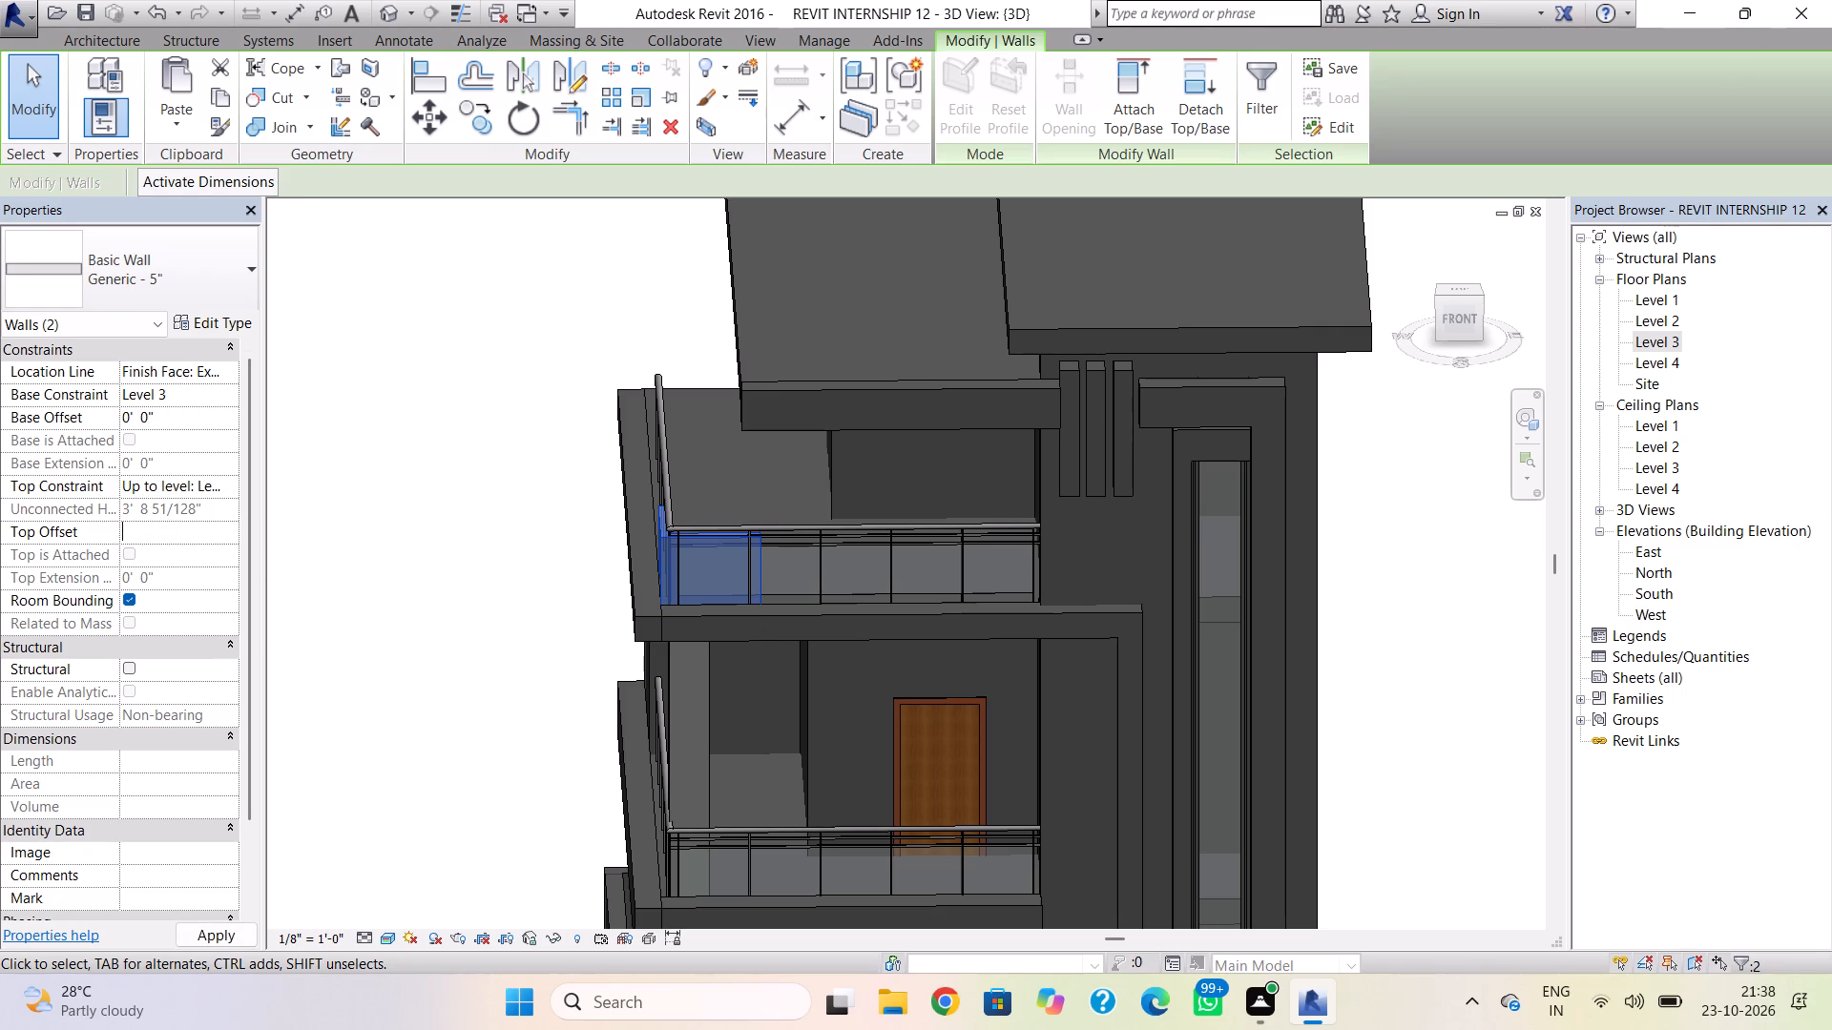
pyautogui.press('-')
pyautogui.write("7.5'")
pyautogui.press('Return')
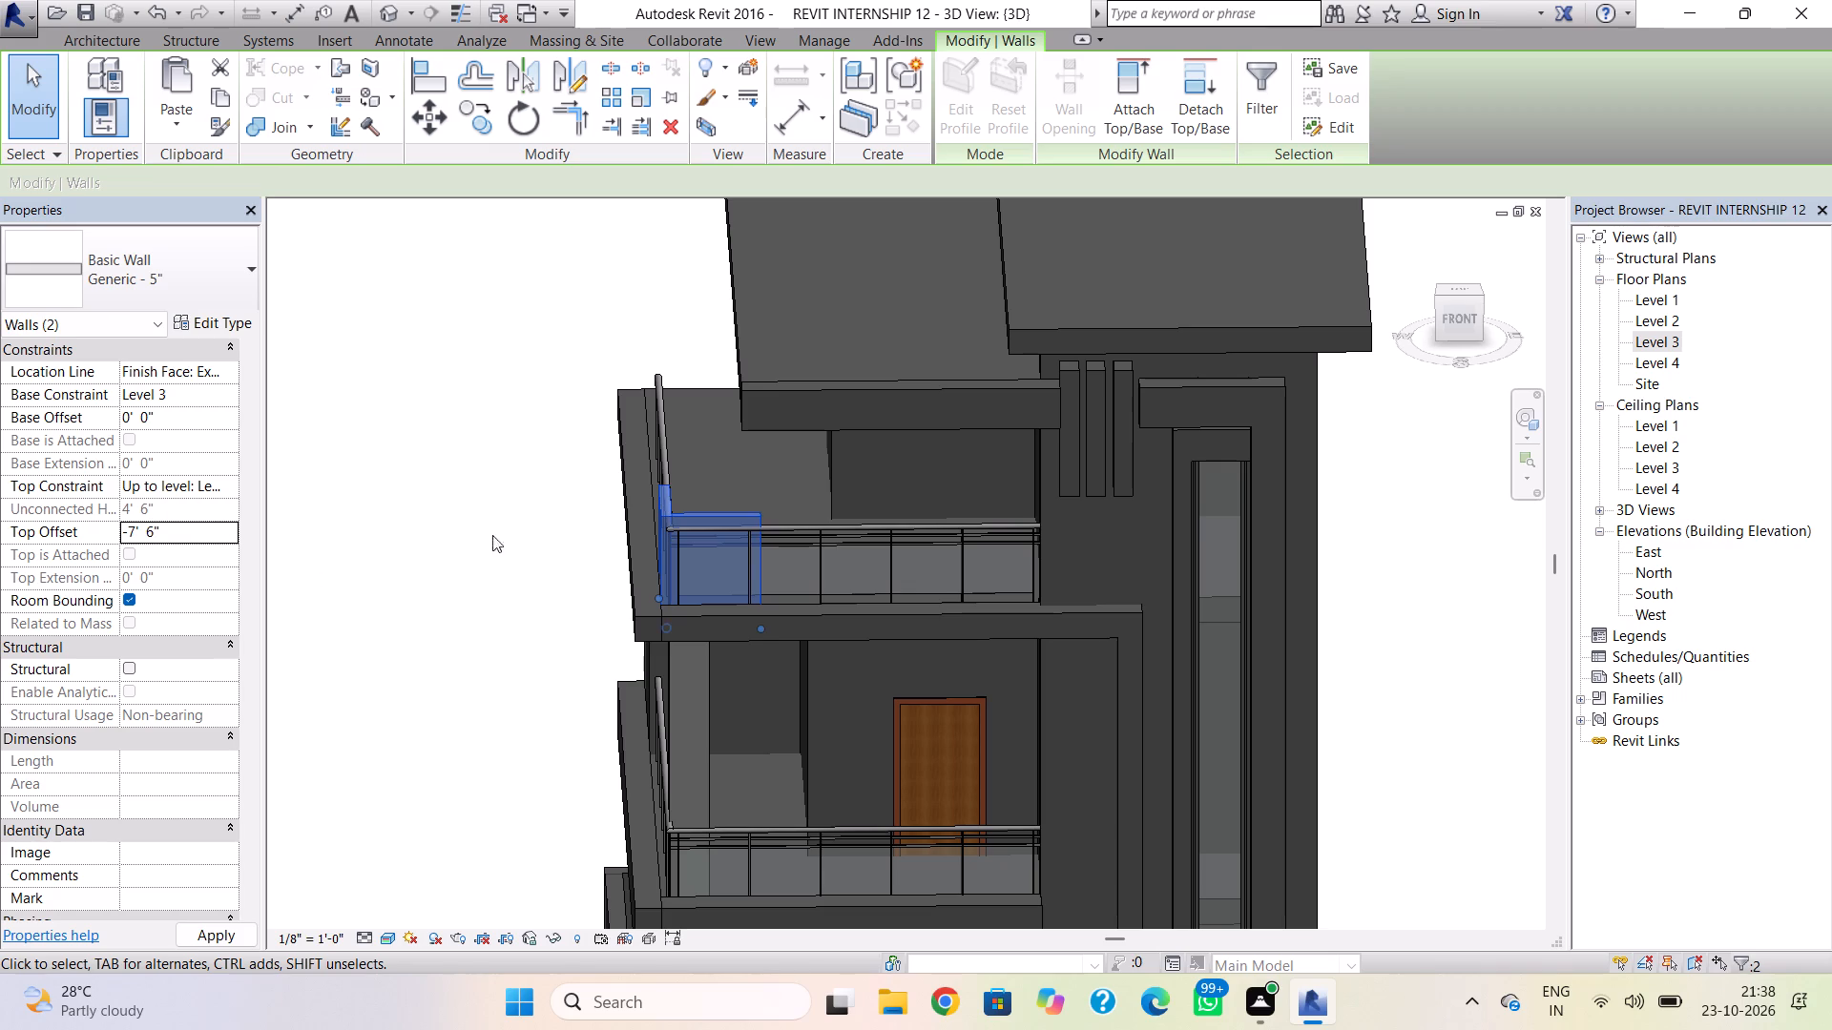
# Set the top offset of the two balcony corner walls to -7.4'.
pyautogui.click(203, 534)
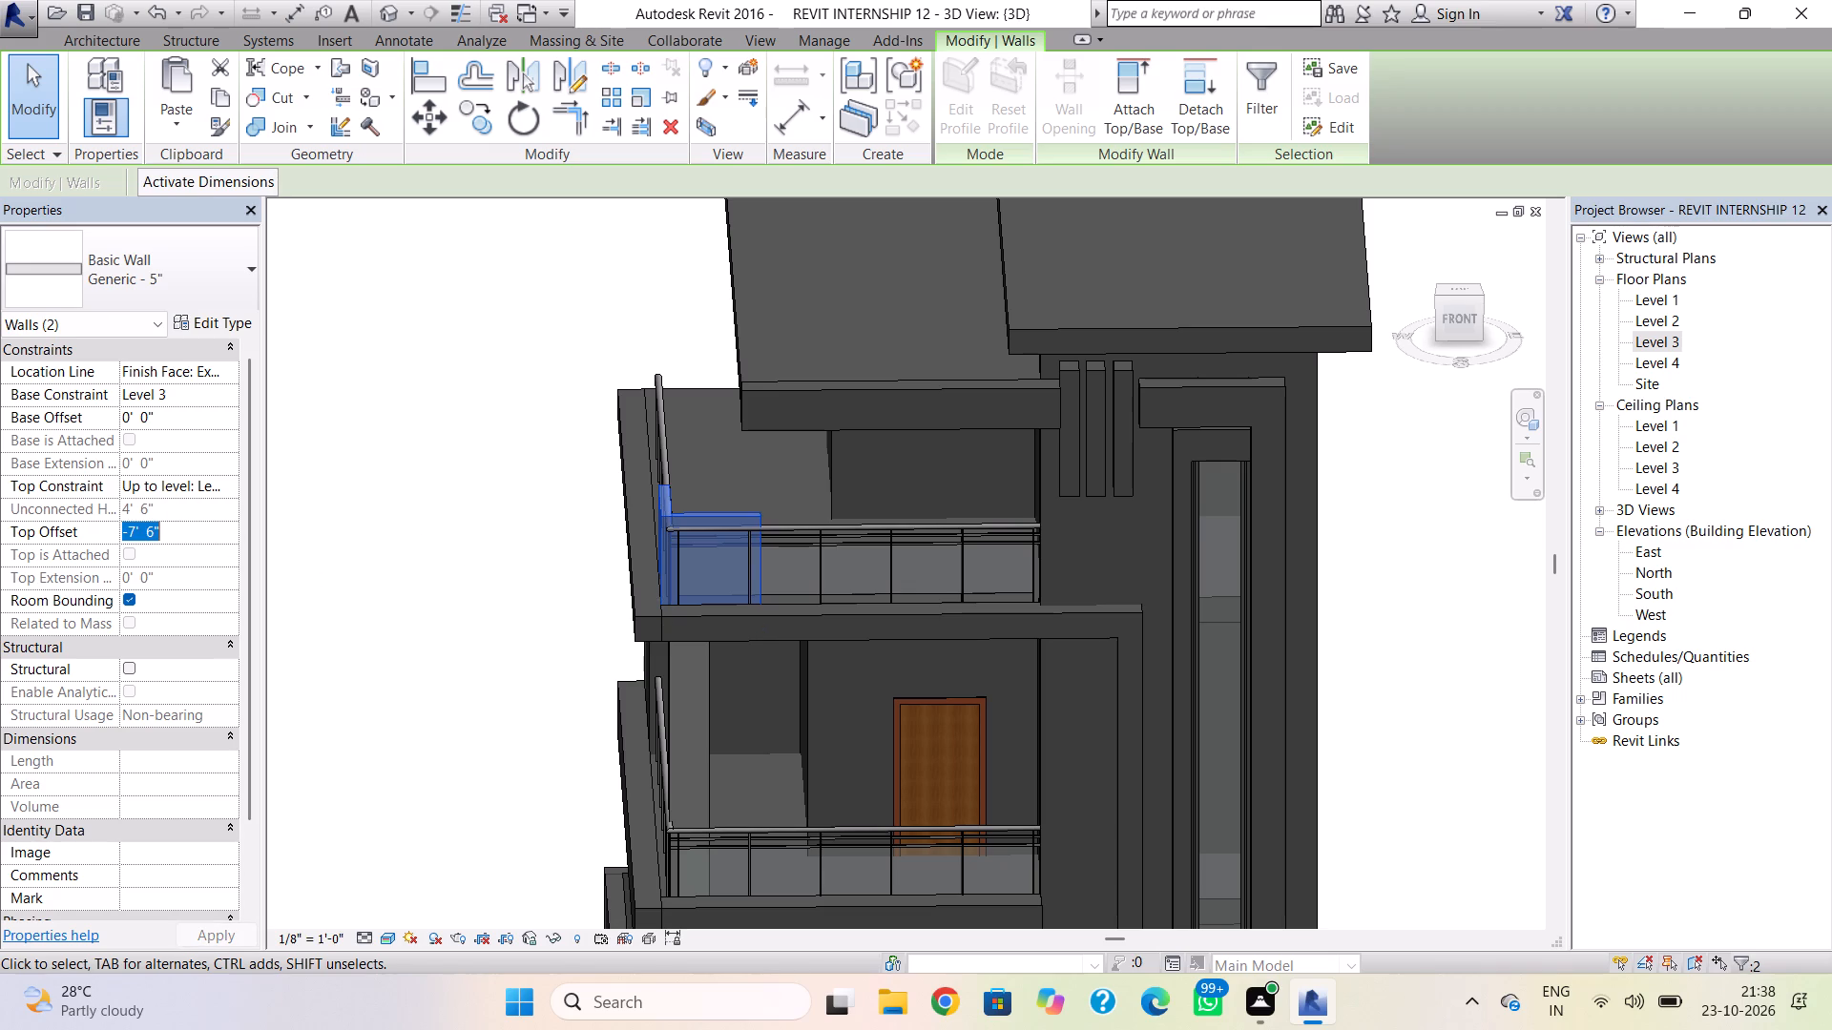
pyautogui.press('-')
pyautogui.write("7.4'")
pyautogui.press('Return')
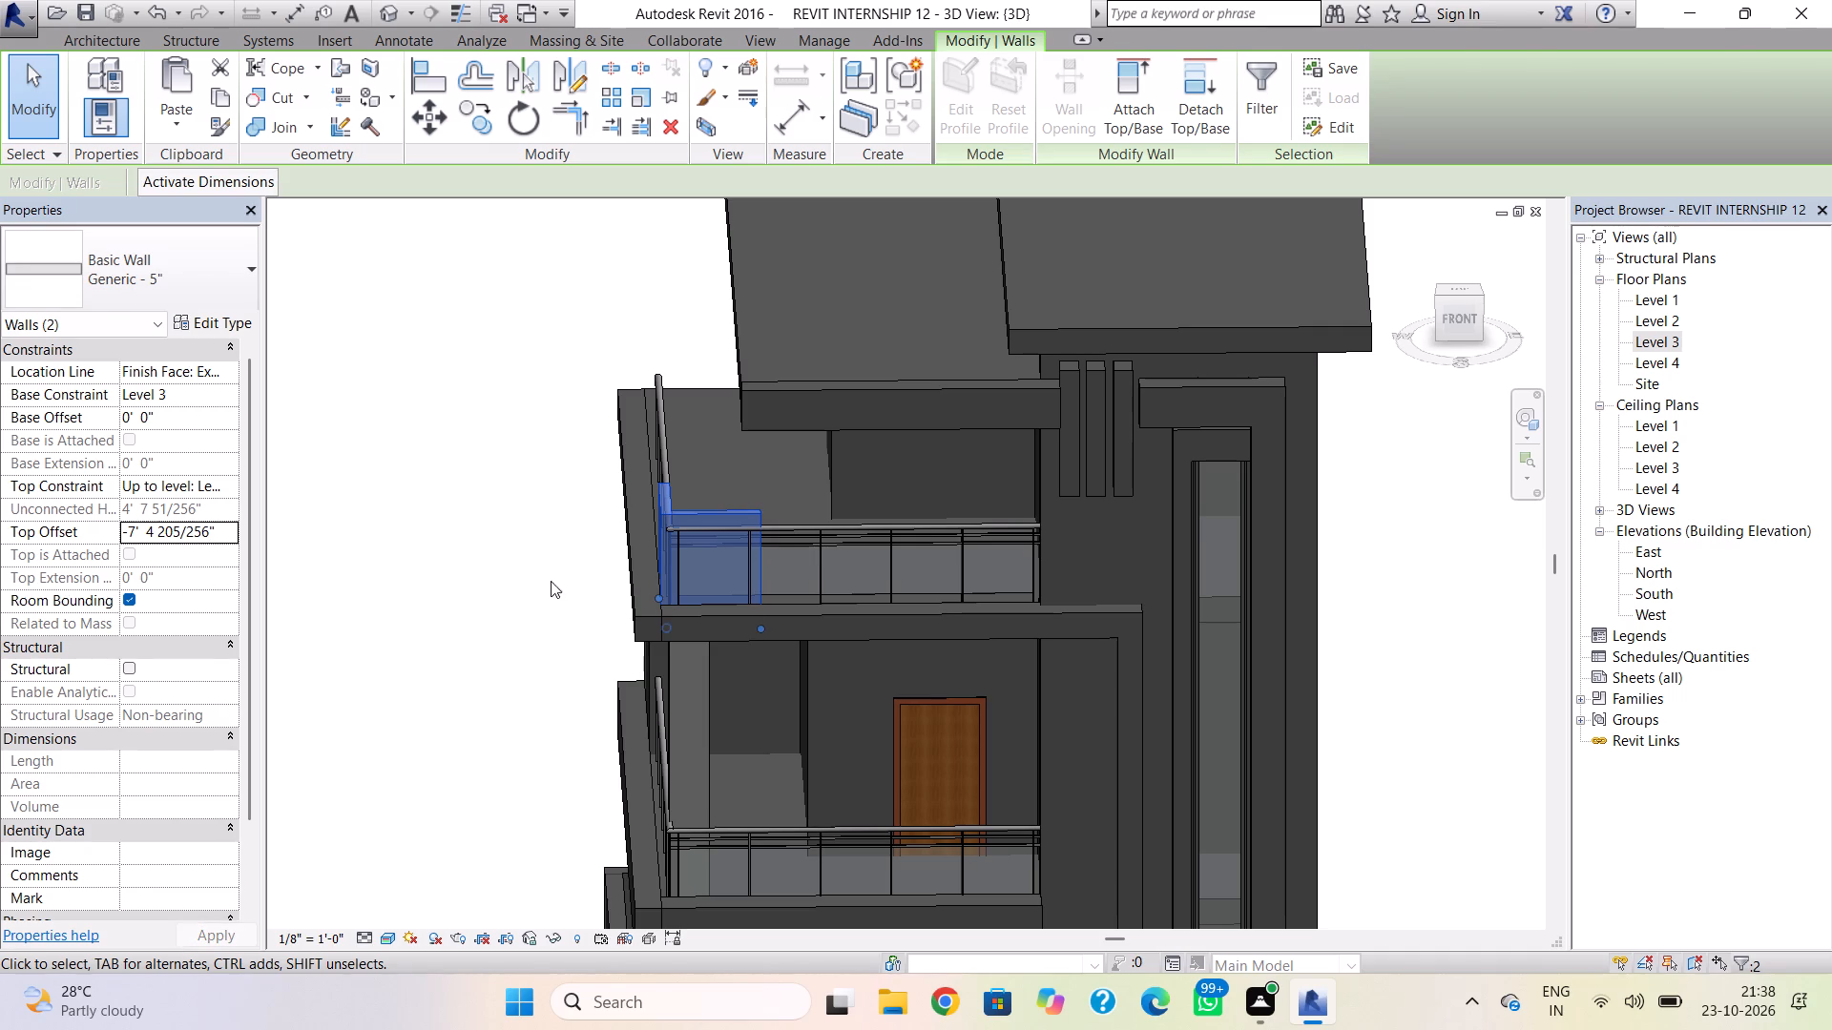
# In the Level 3 floor plan, nudge the front balcony corner wall about 3" outward toward the slab's front edge.
pyautogui.press('Escape')
pyautogui.scroll(-1, 560, 605)
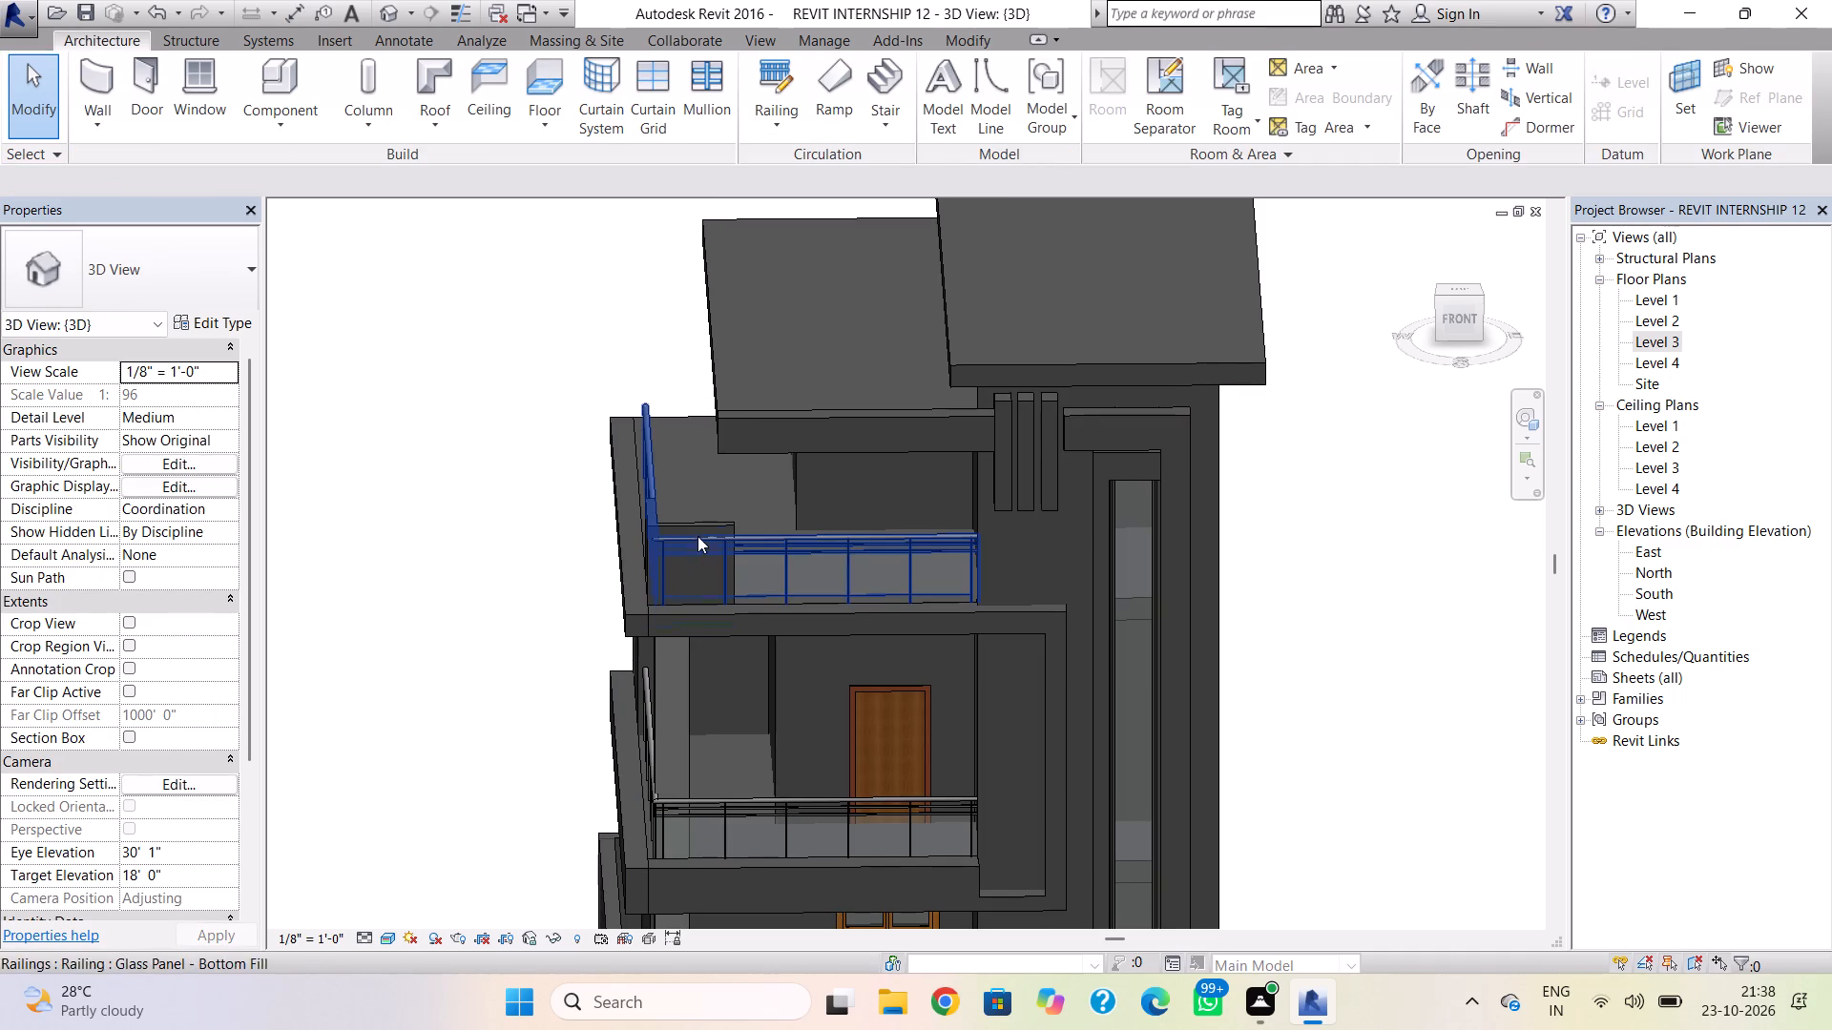
pyautogui.doubleClick(1667, 342)
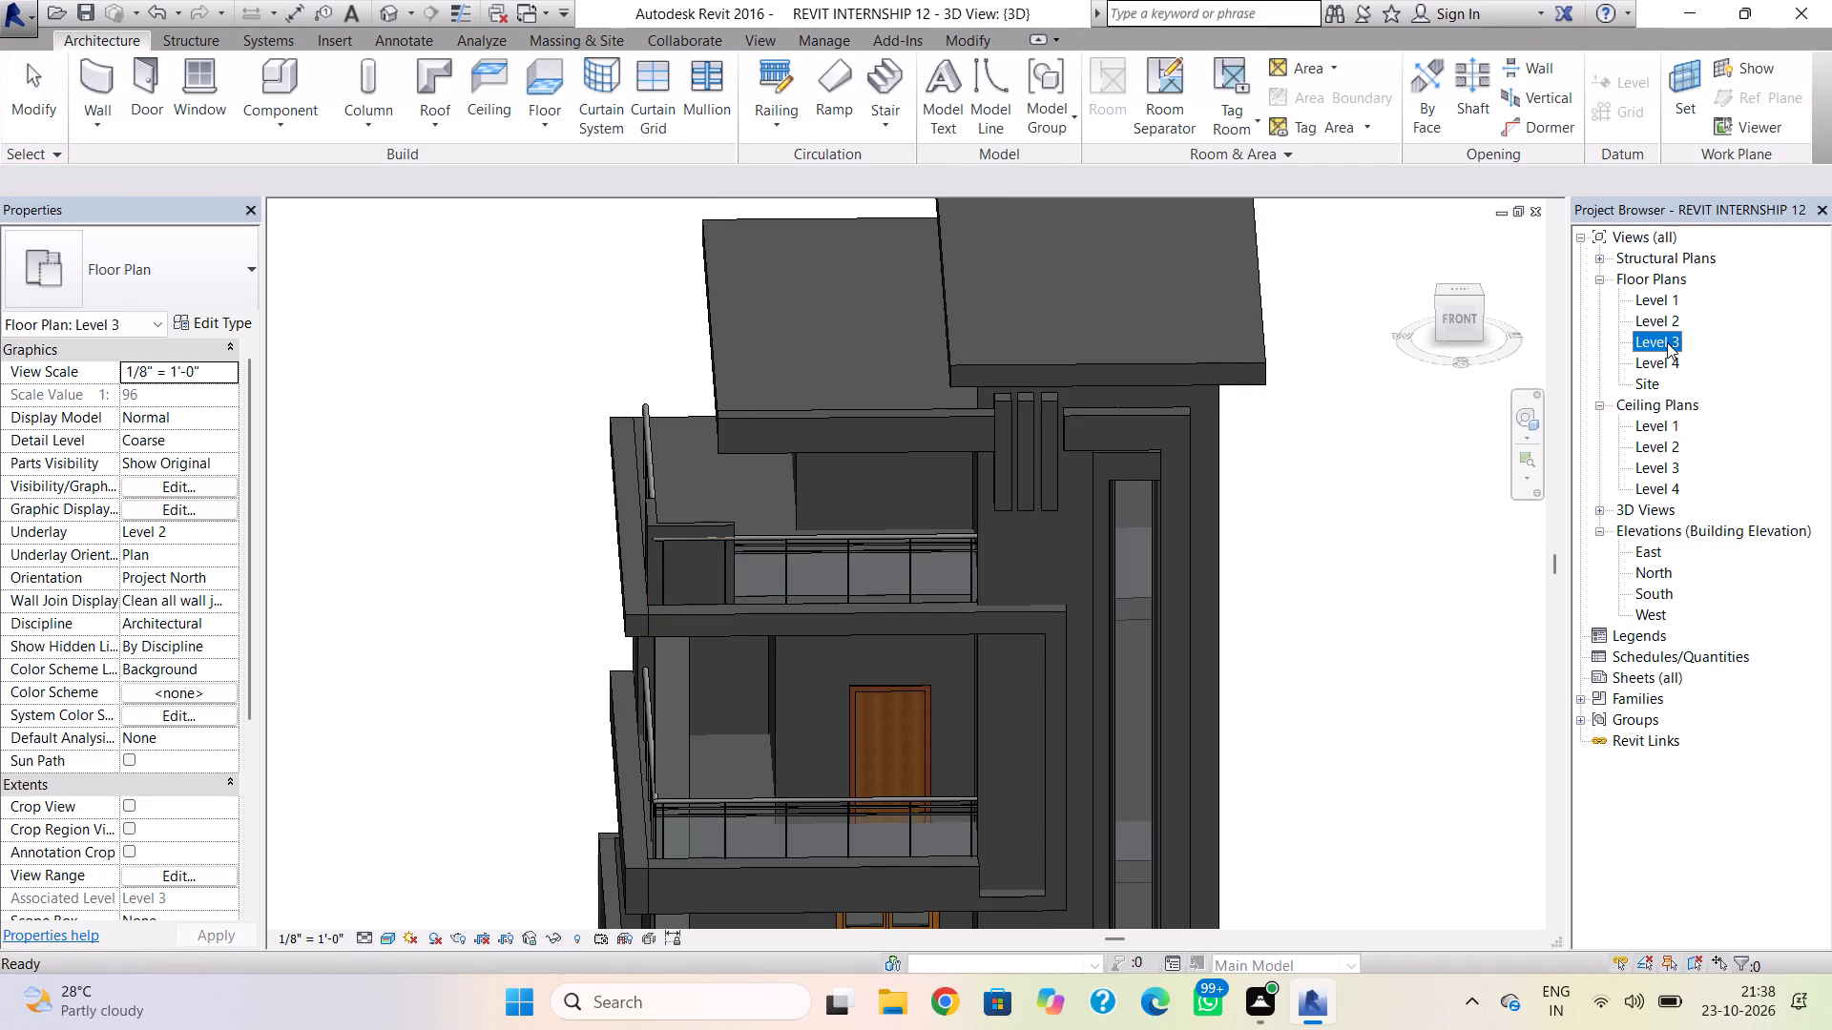
pyautogui.click(925, 739)
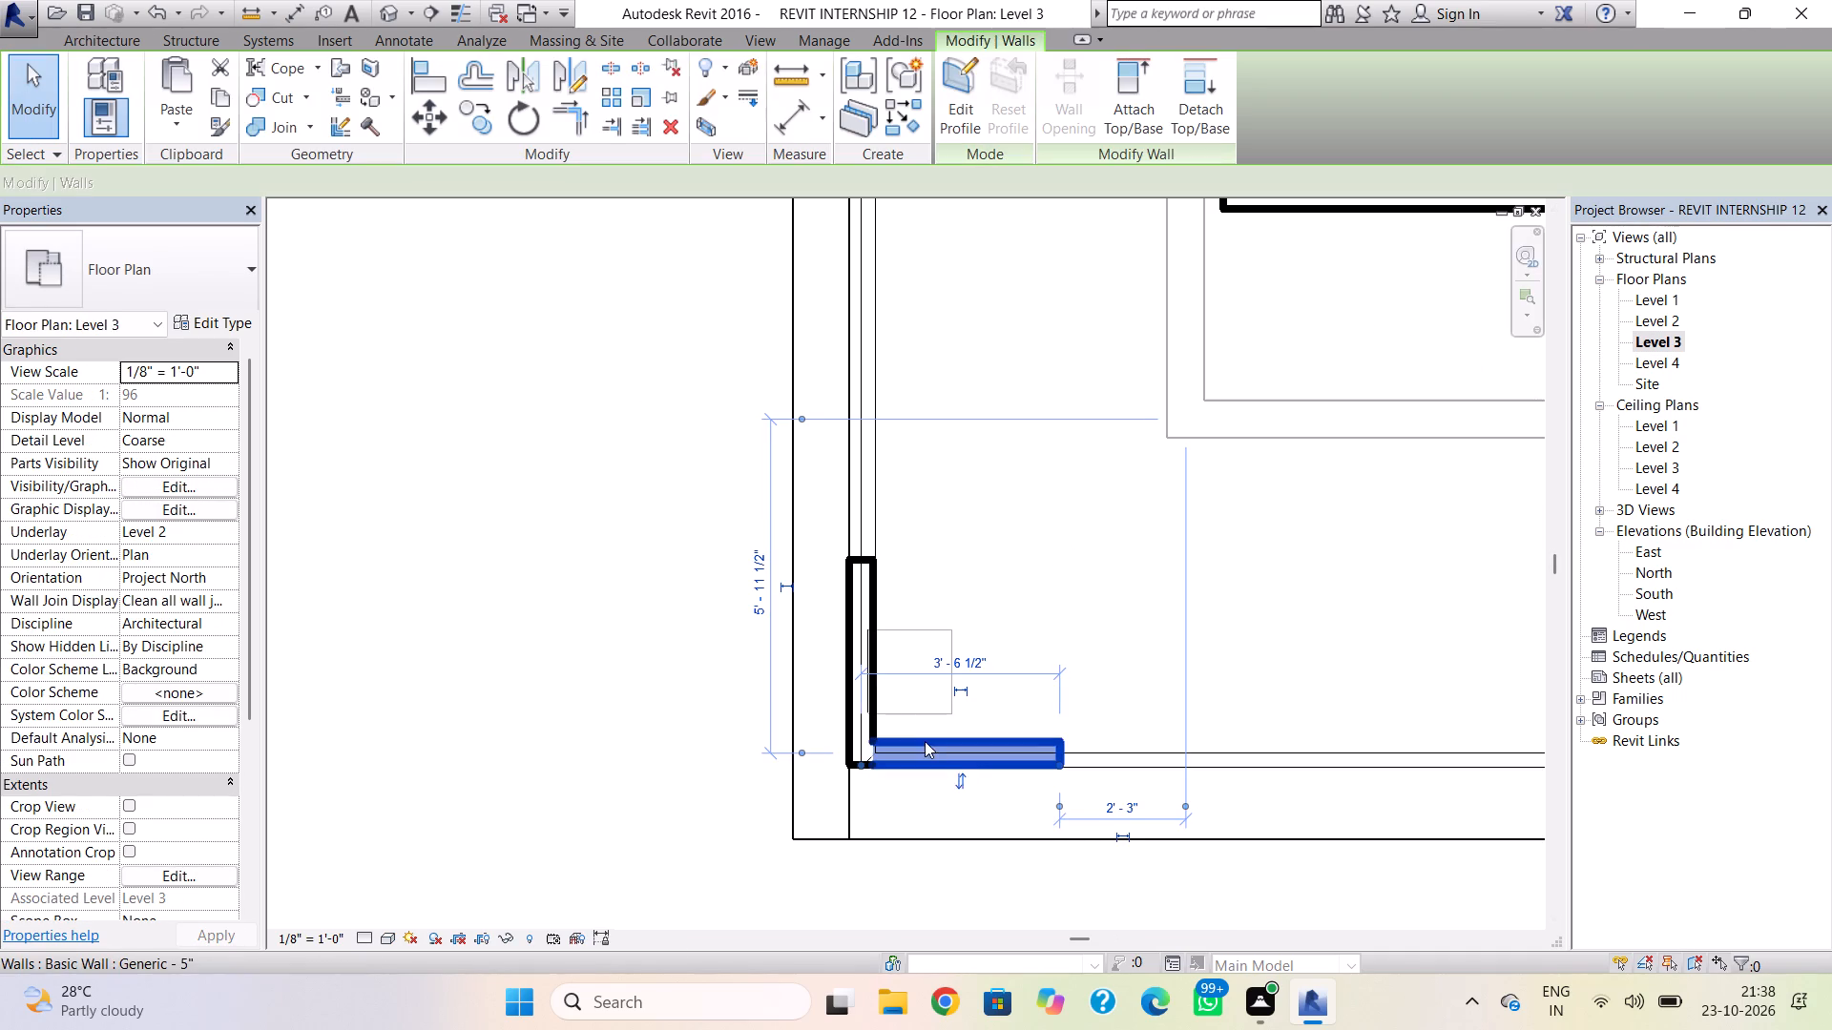
pyautogui.press('Down')
pyautogui.press('Down')
pyautogui.press('Down')
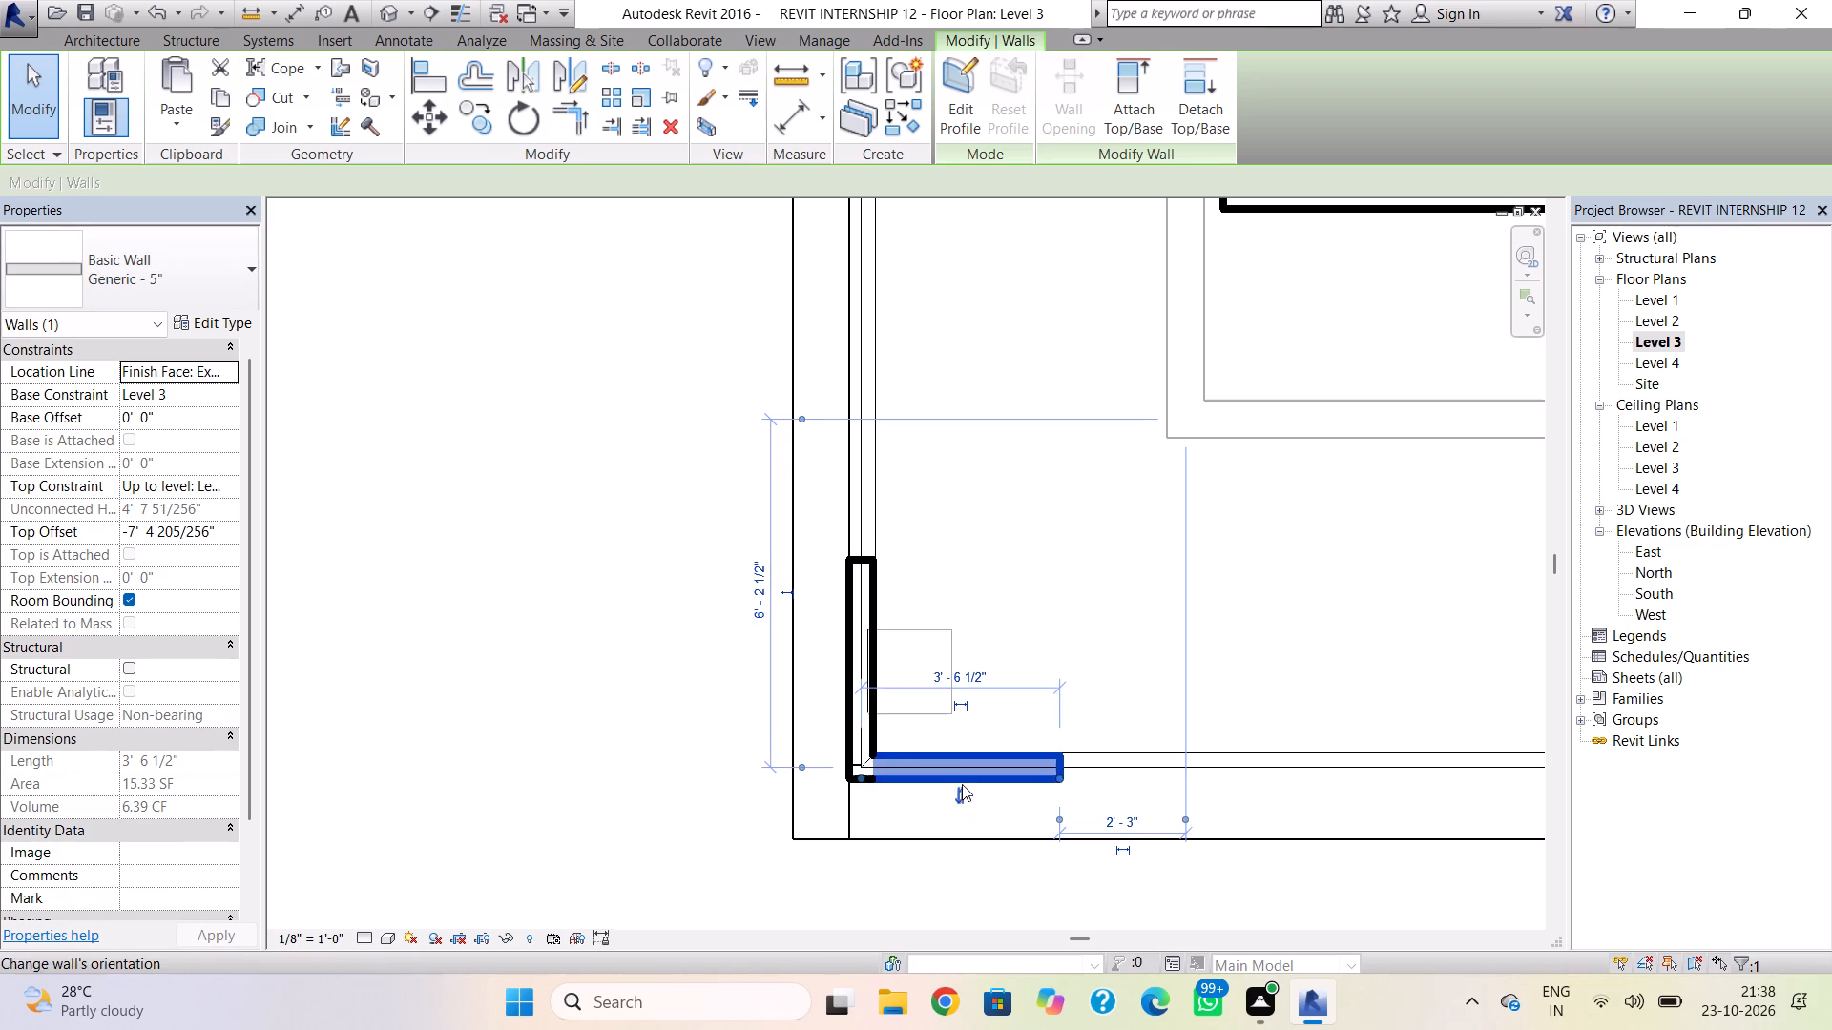
# Nudge the side balcony corner wall outward by one increment, toward the slab's side edge.
pyautogui.click(867, 733)
pyautogui.click(851, 735)
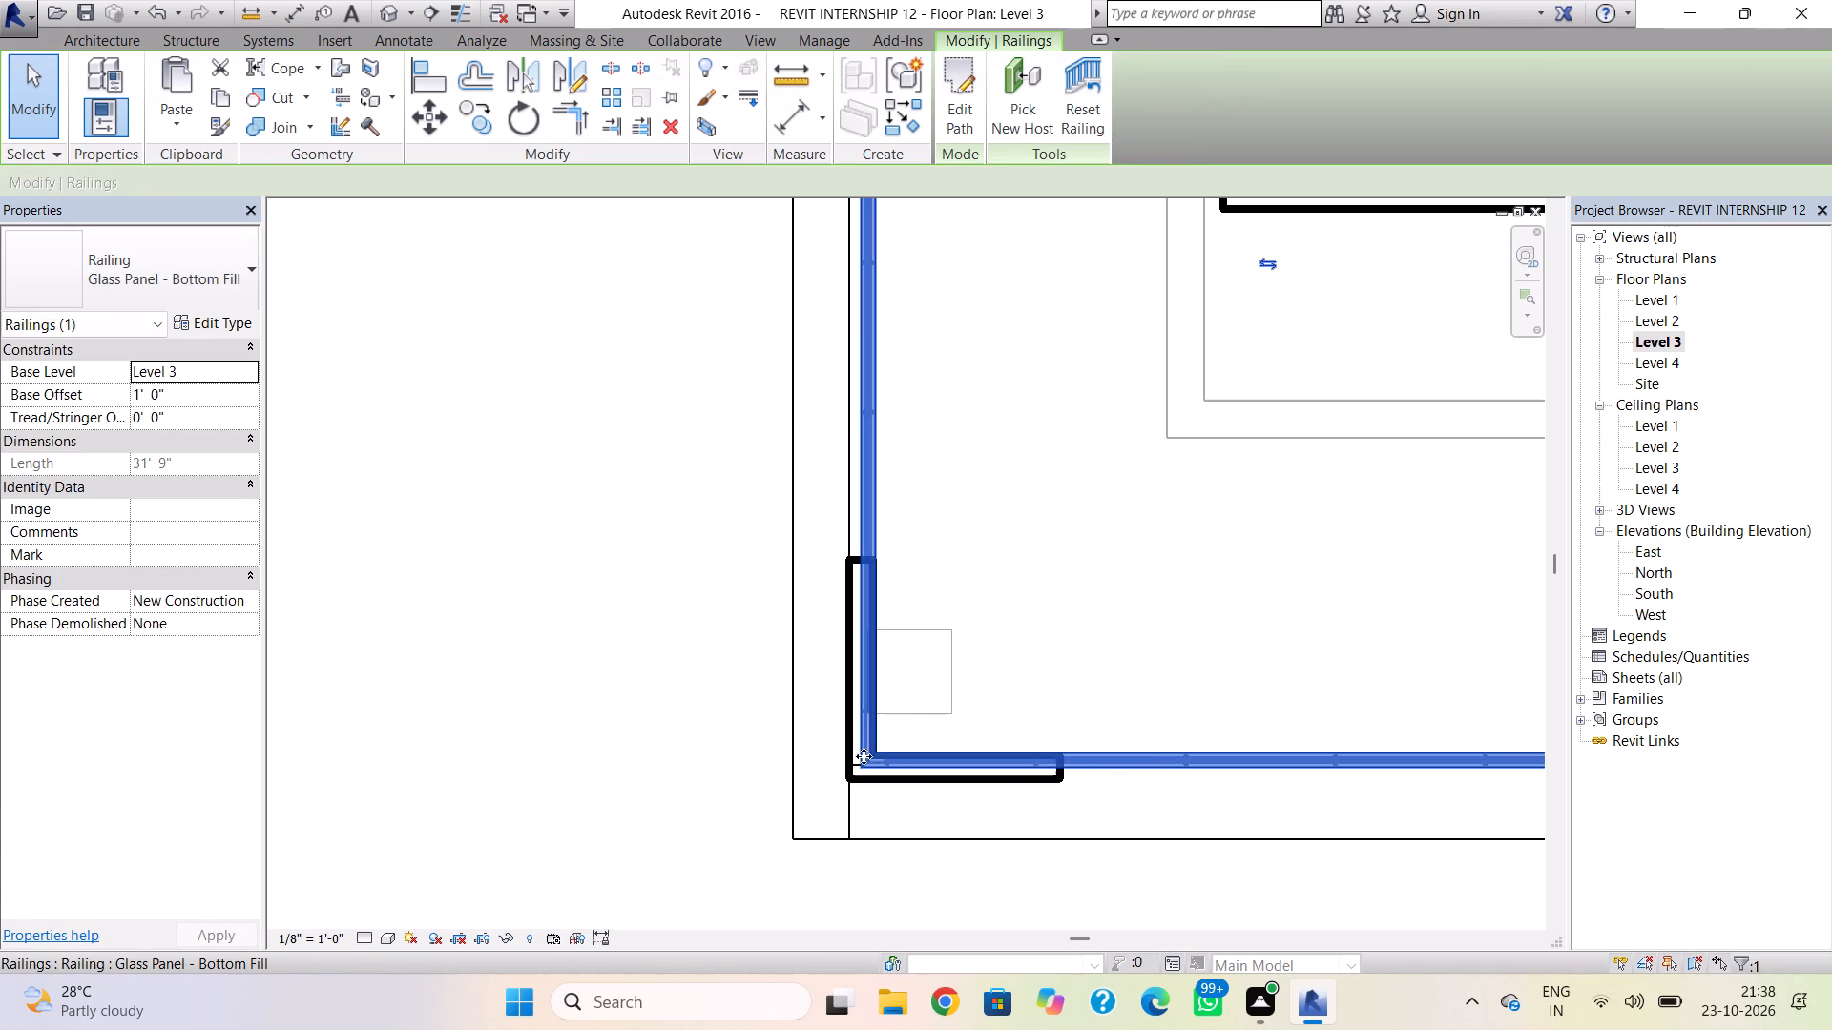
pyautogui.press('Escape')
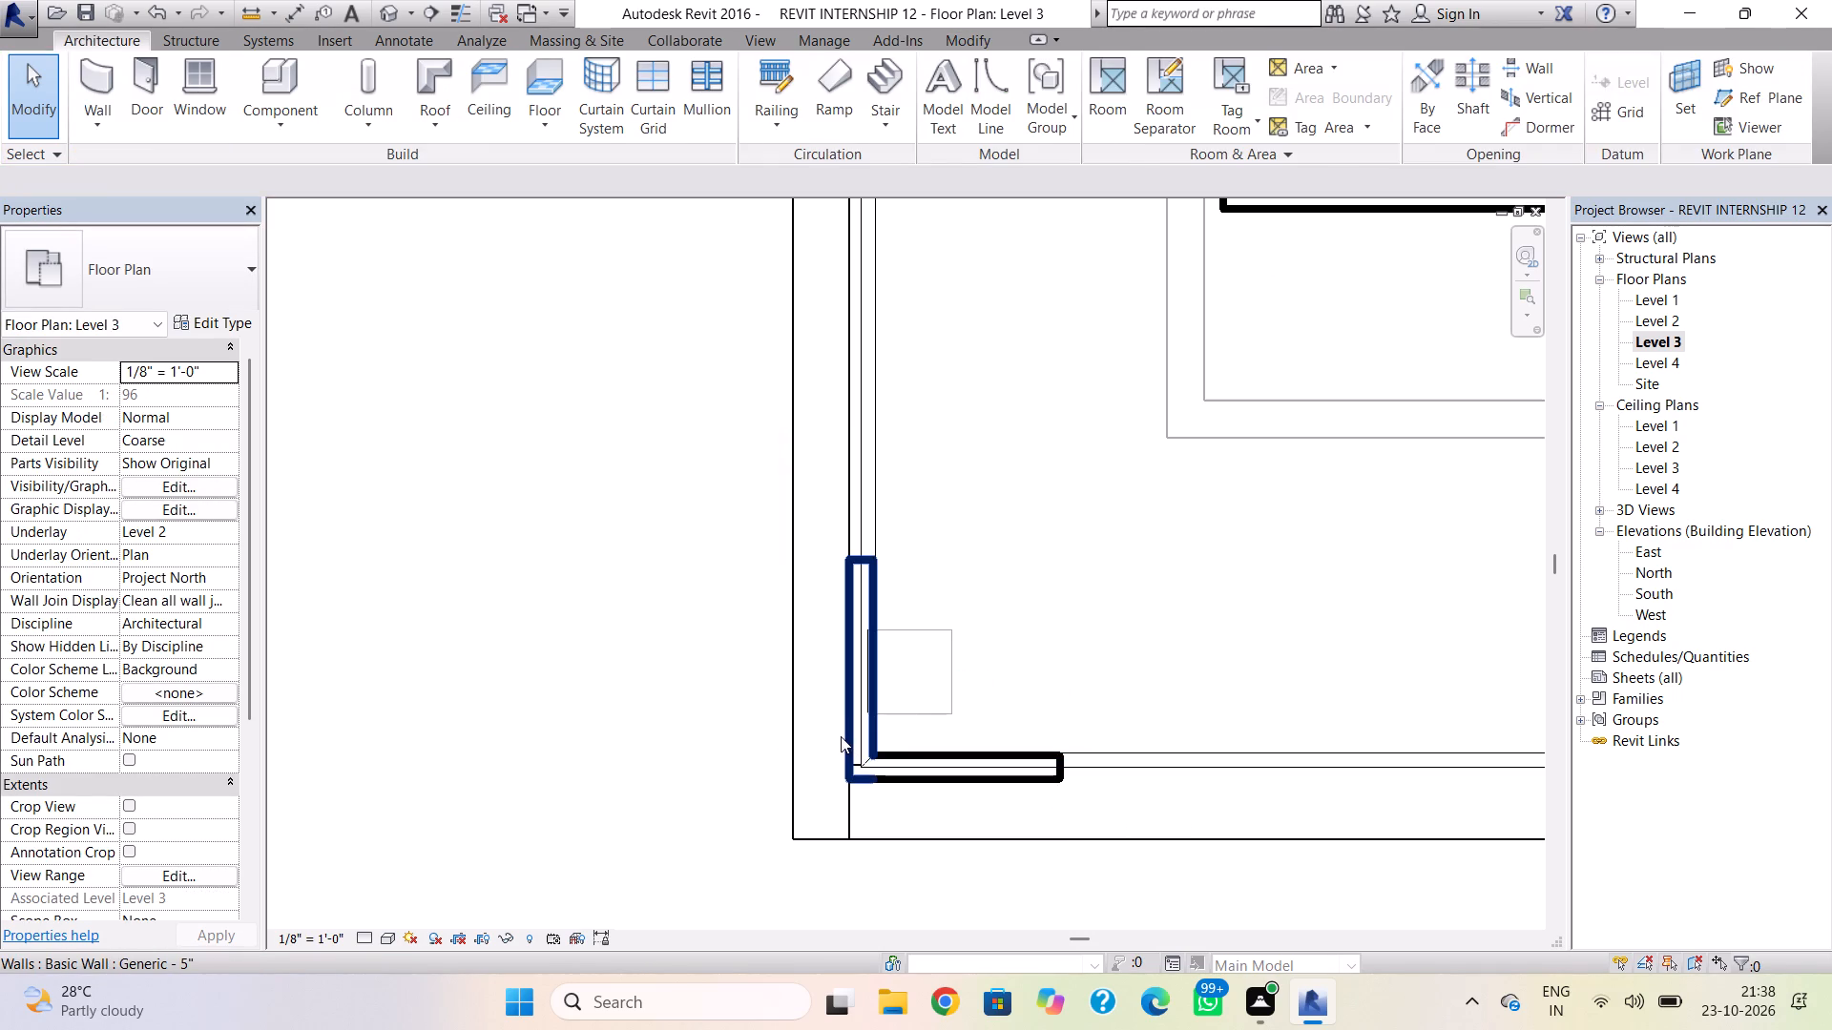
pyautogui.click(844, 732)
pyautogui.press('Left')
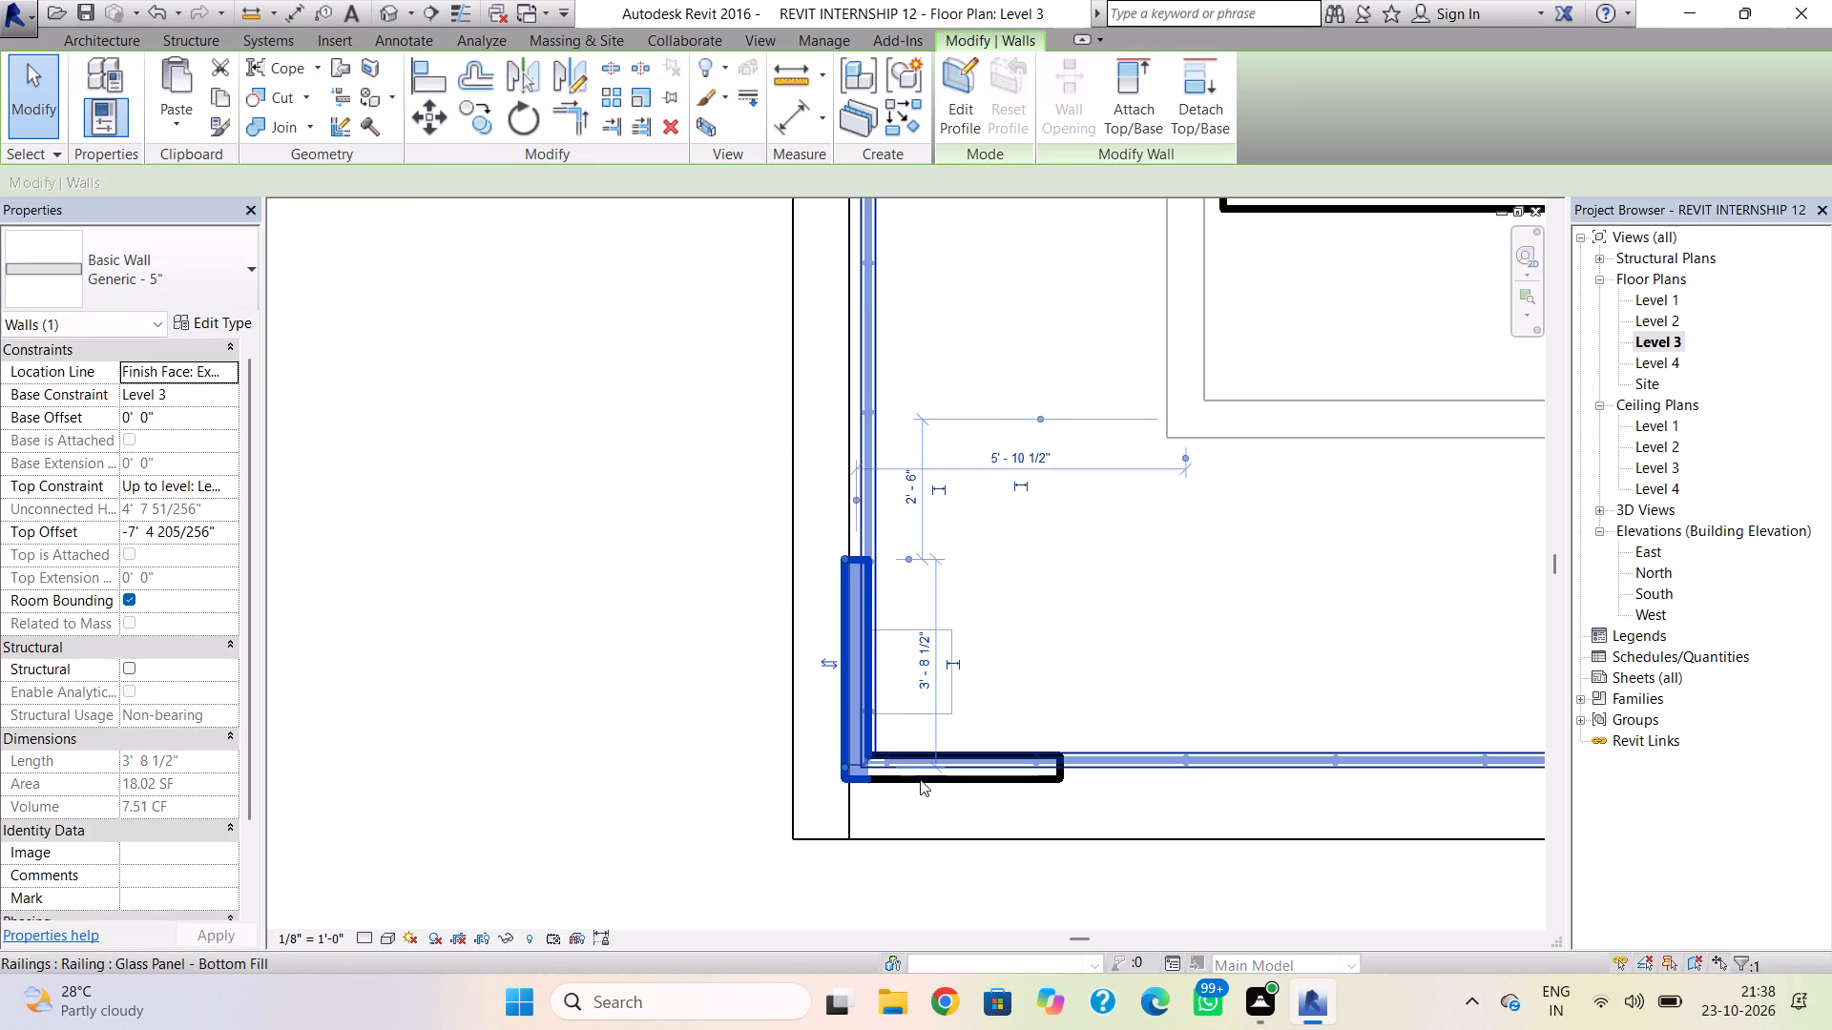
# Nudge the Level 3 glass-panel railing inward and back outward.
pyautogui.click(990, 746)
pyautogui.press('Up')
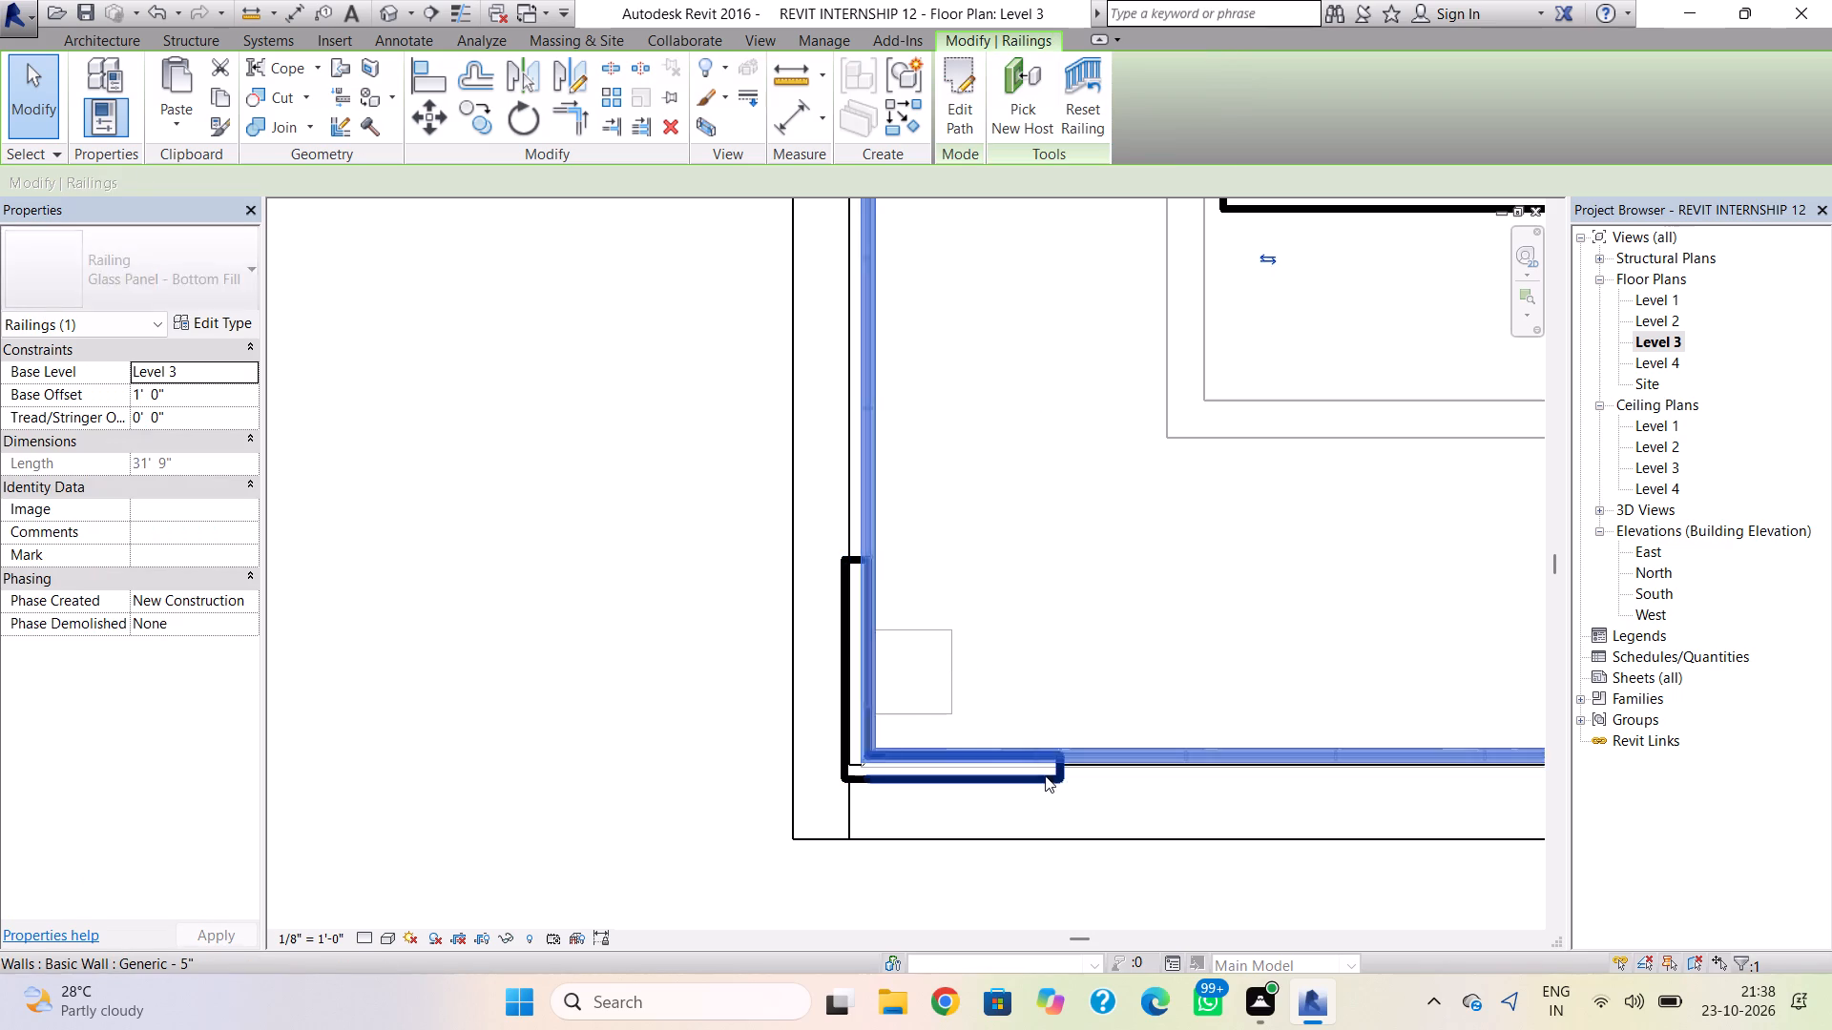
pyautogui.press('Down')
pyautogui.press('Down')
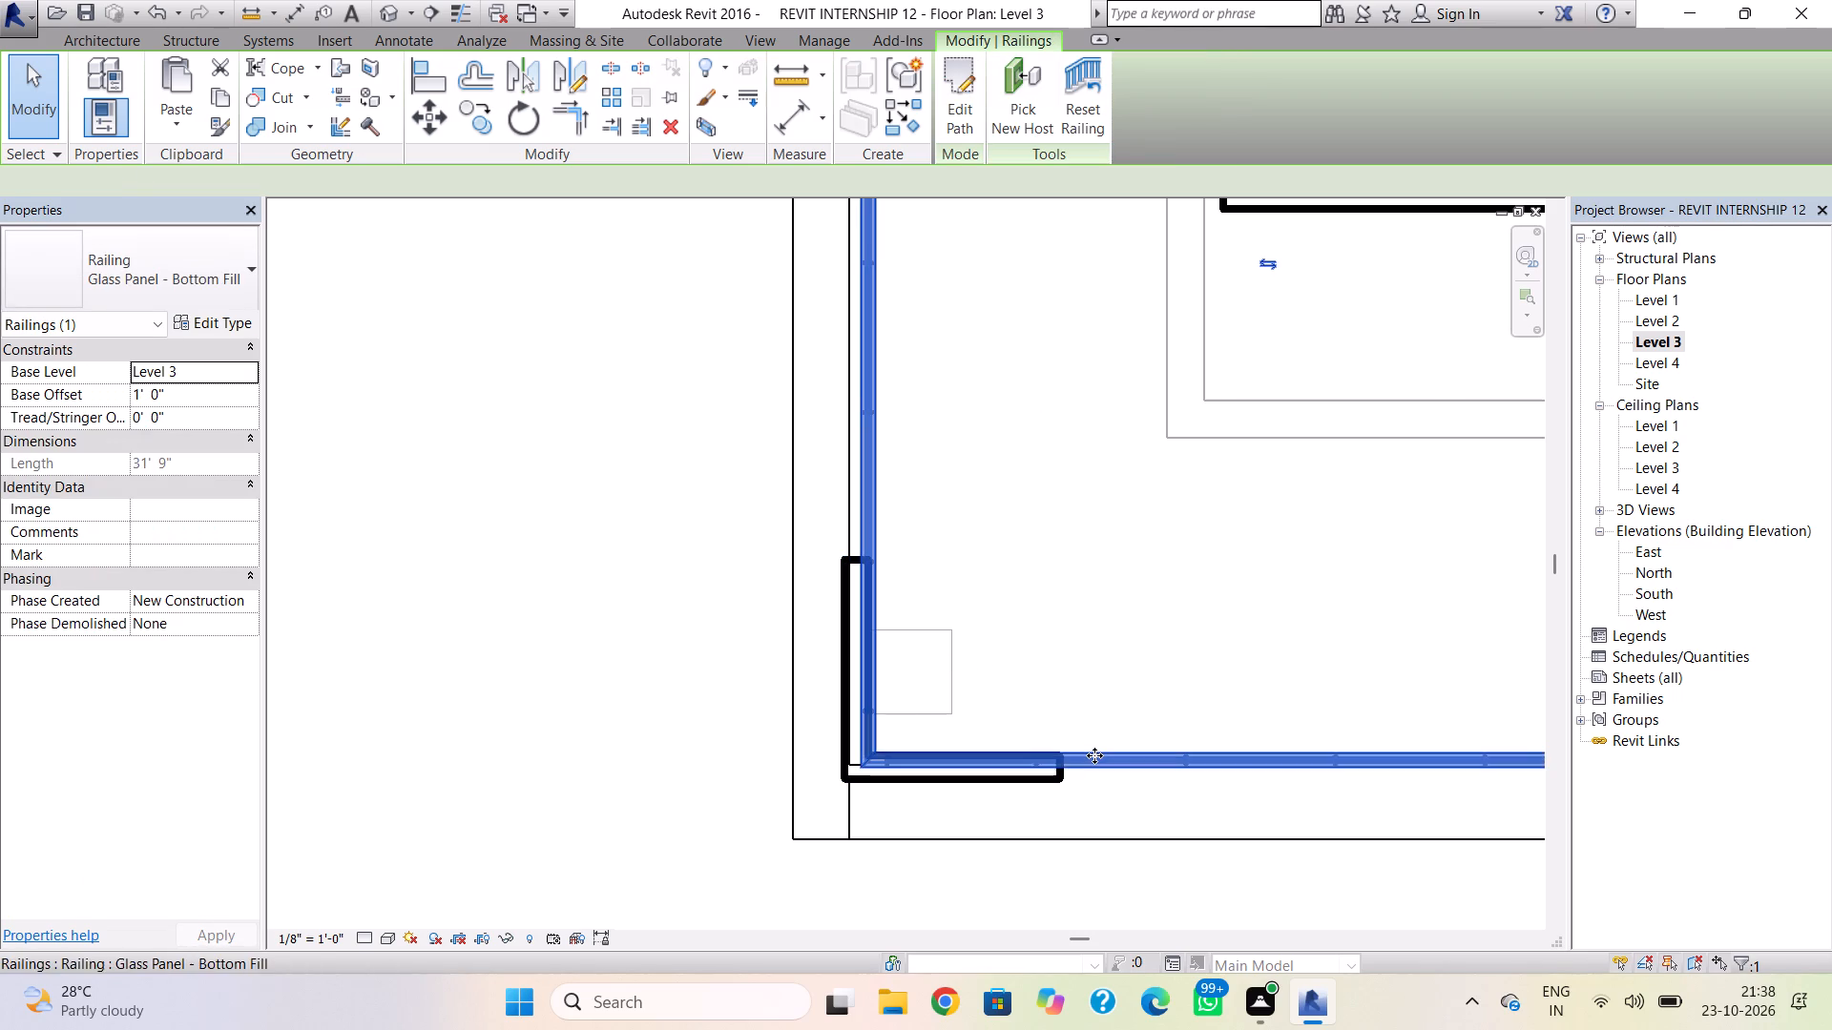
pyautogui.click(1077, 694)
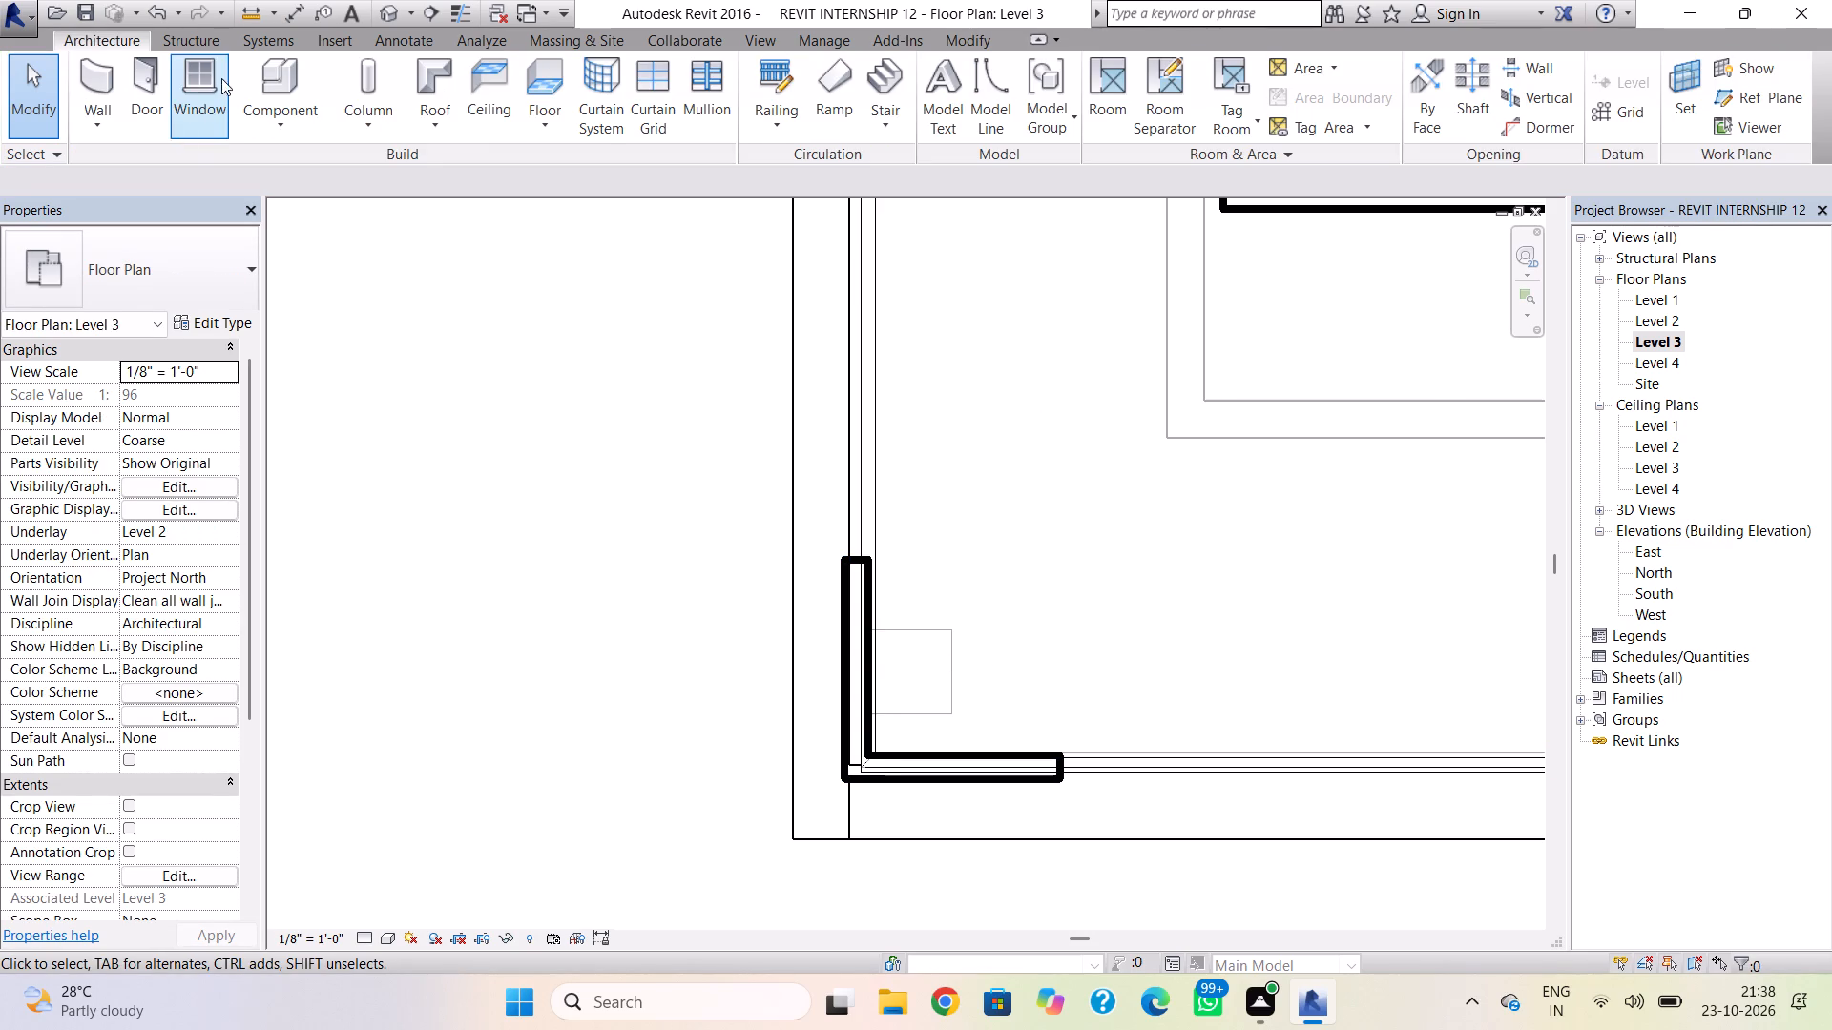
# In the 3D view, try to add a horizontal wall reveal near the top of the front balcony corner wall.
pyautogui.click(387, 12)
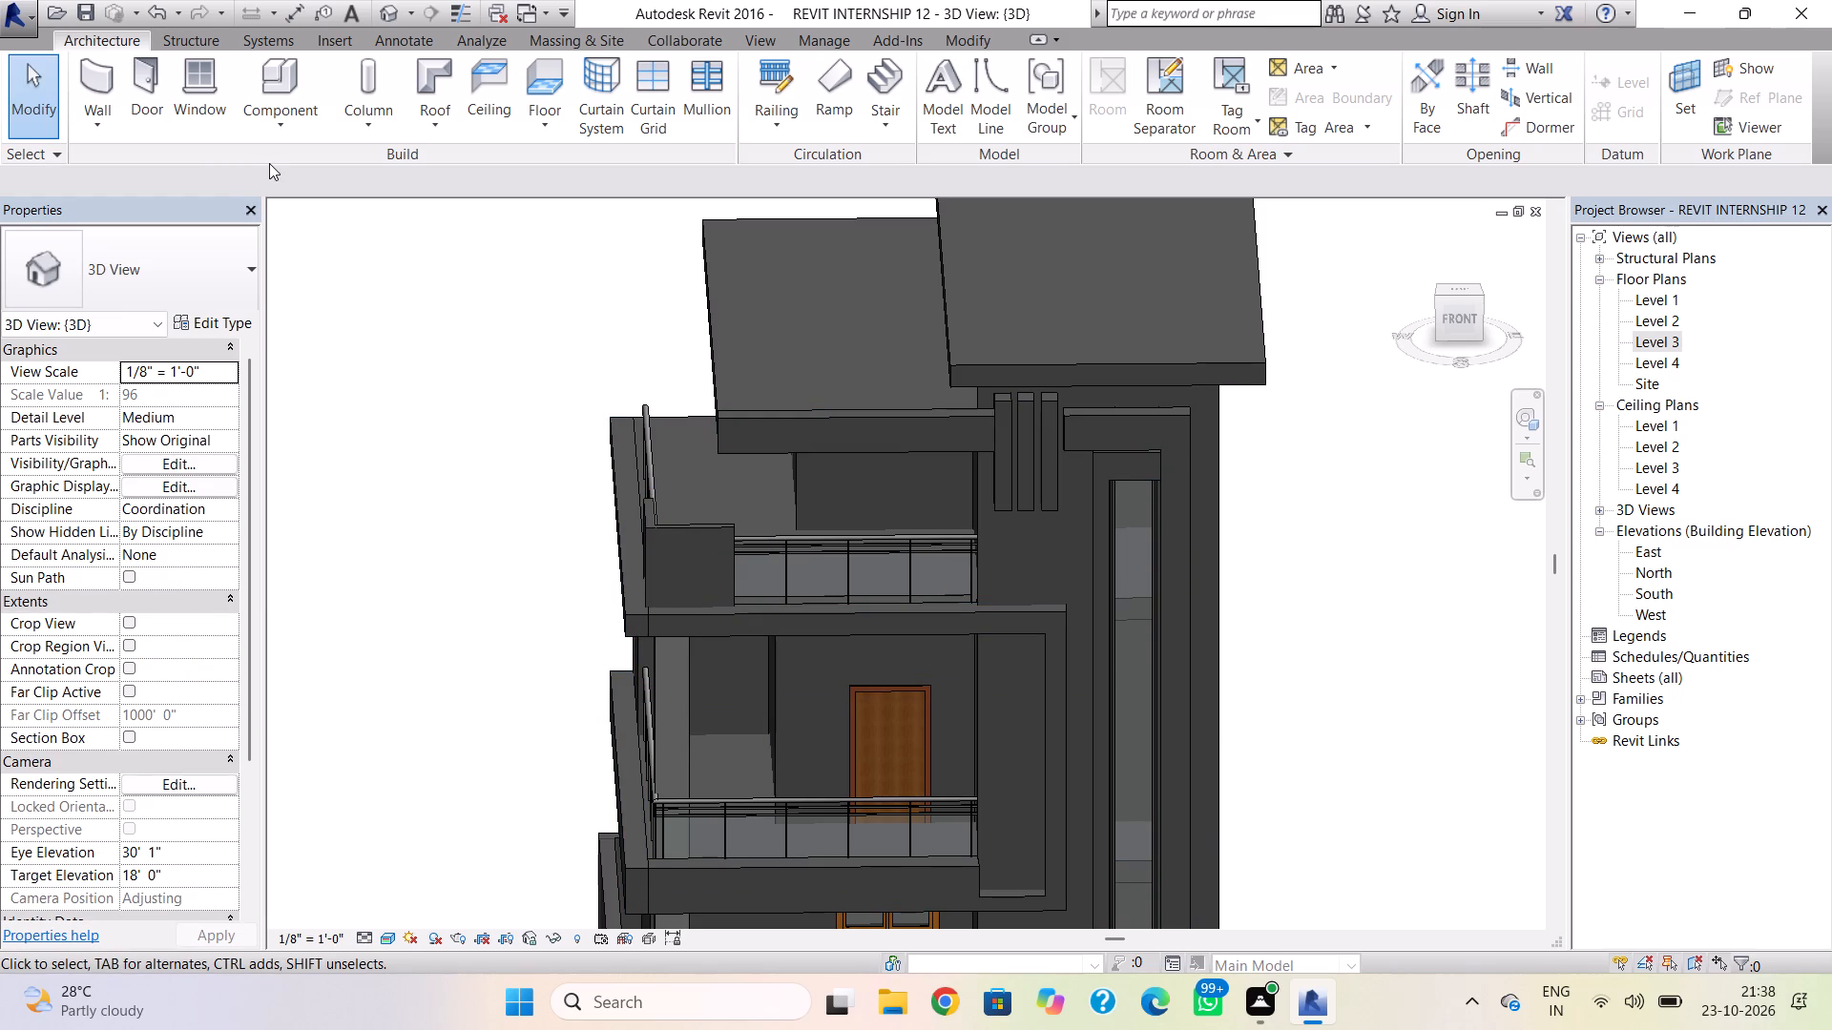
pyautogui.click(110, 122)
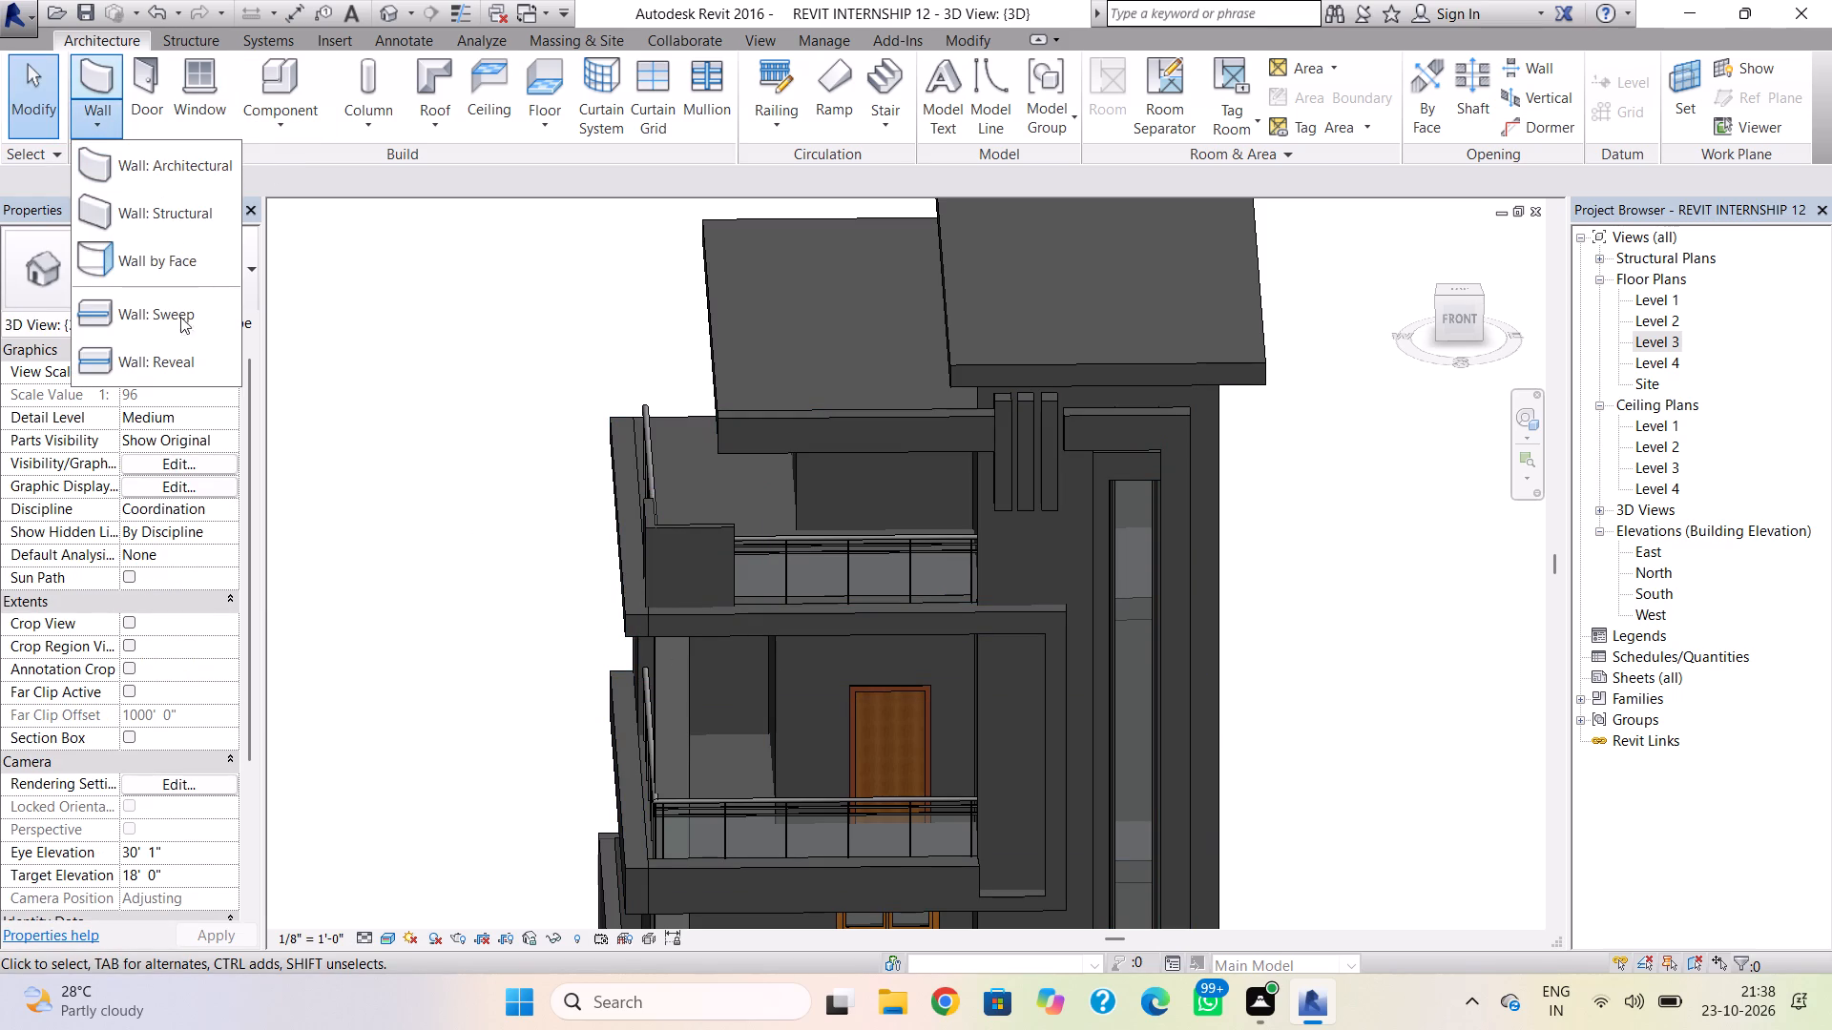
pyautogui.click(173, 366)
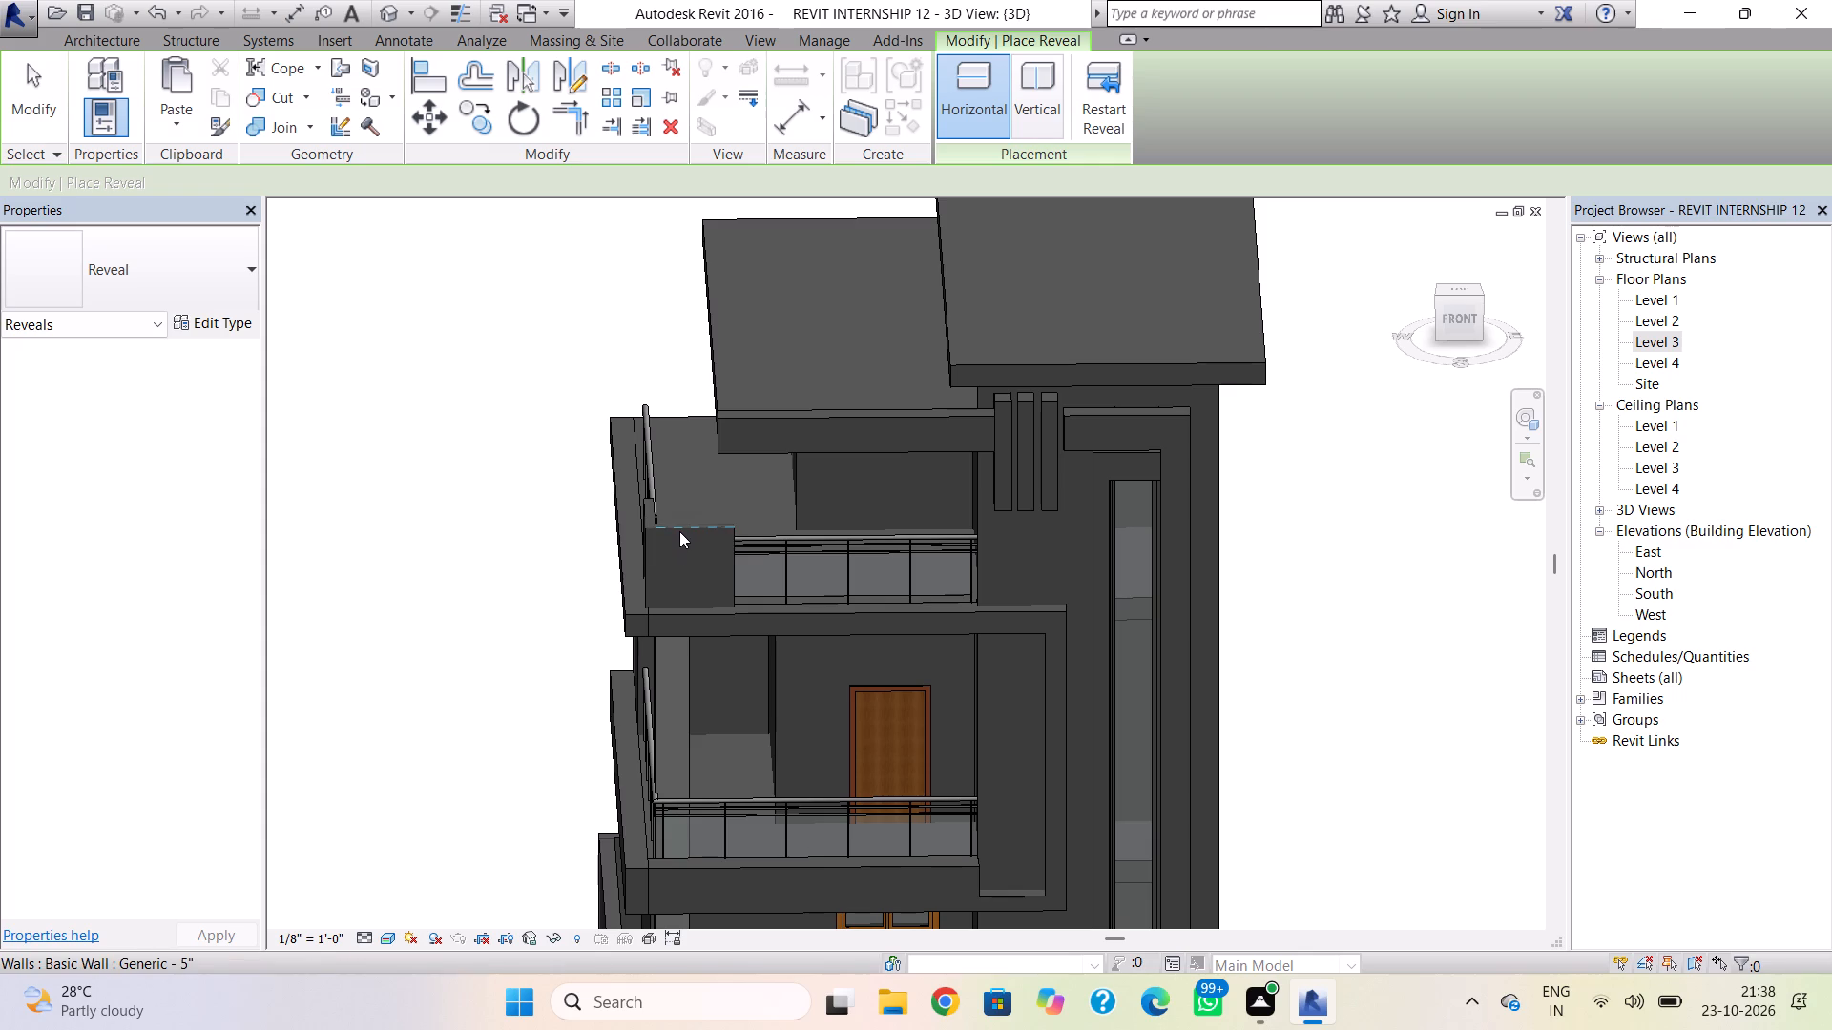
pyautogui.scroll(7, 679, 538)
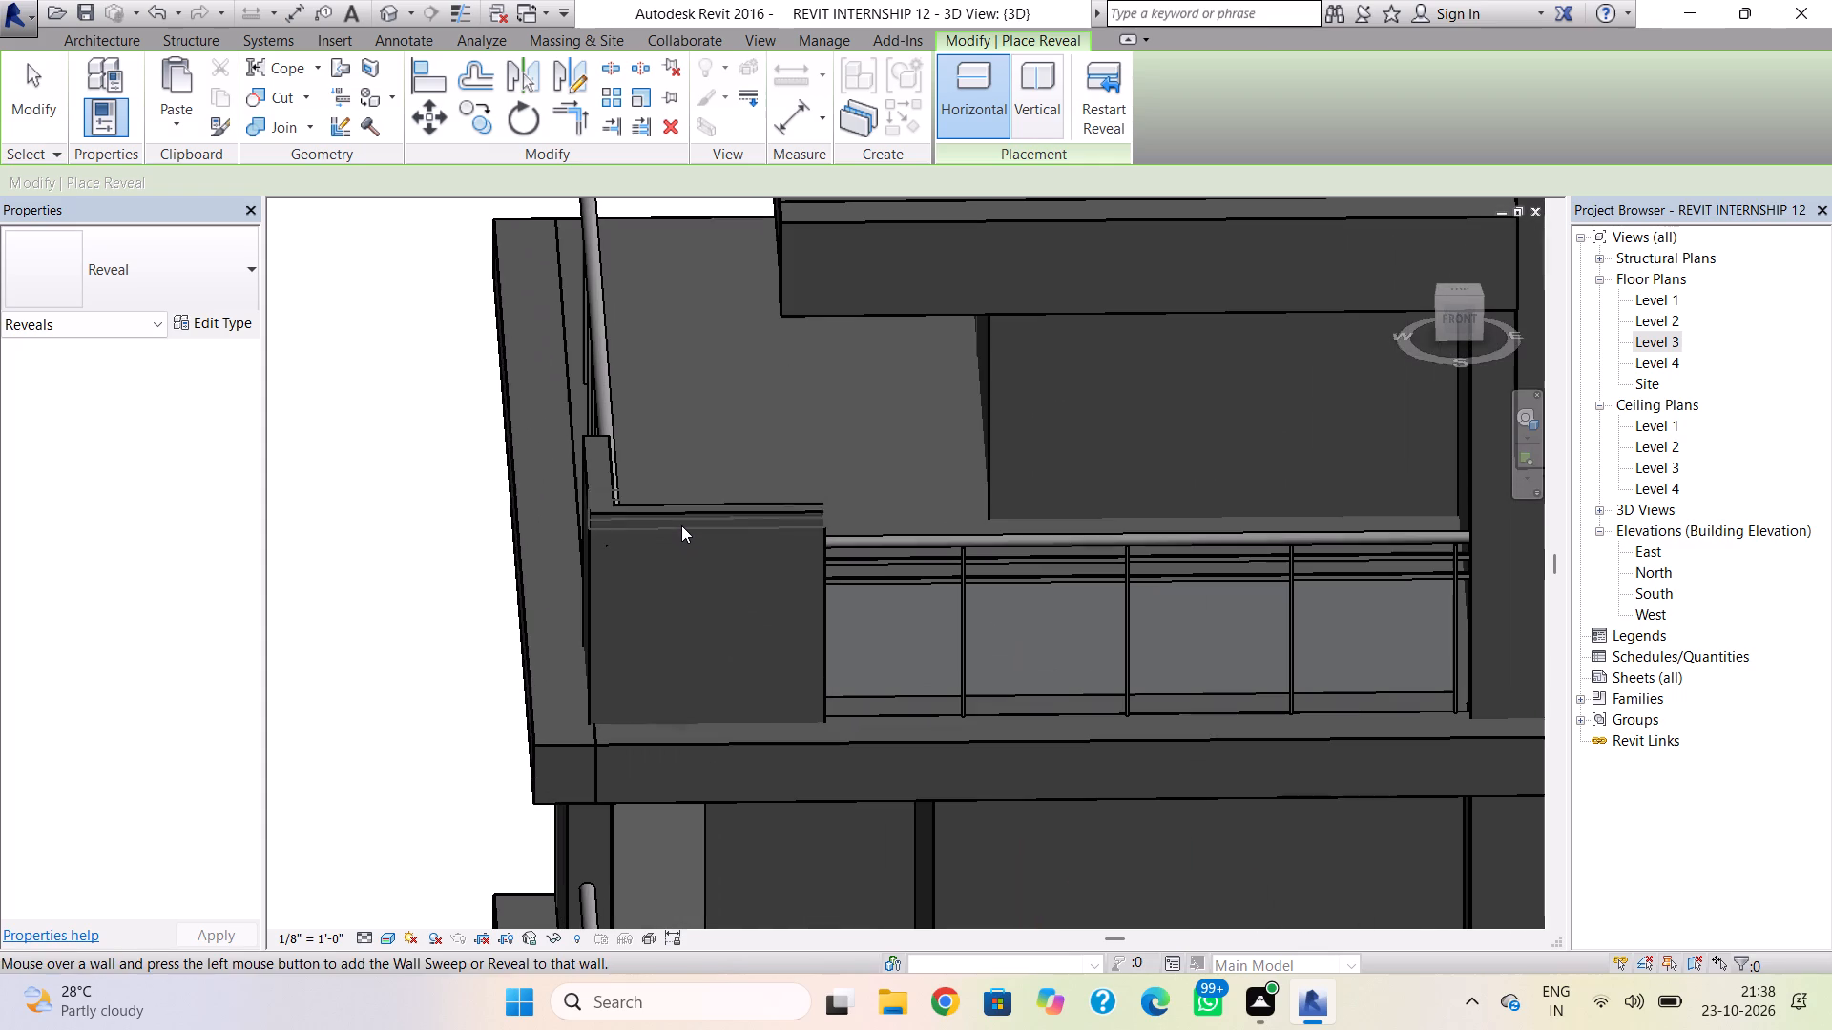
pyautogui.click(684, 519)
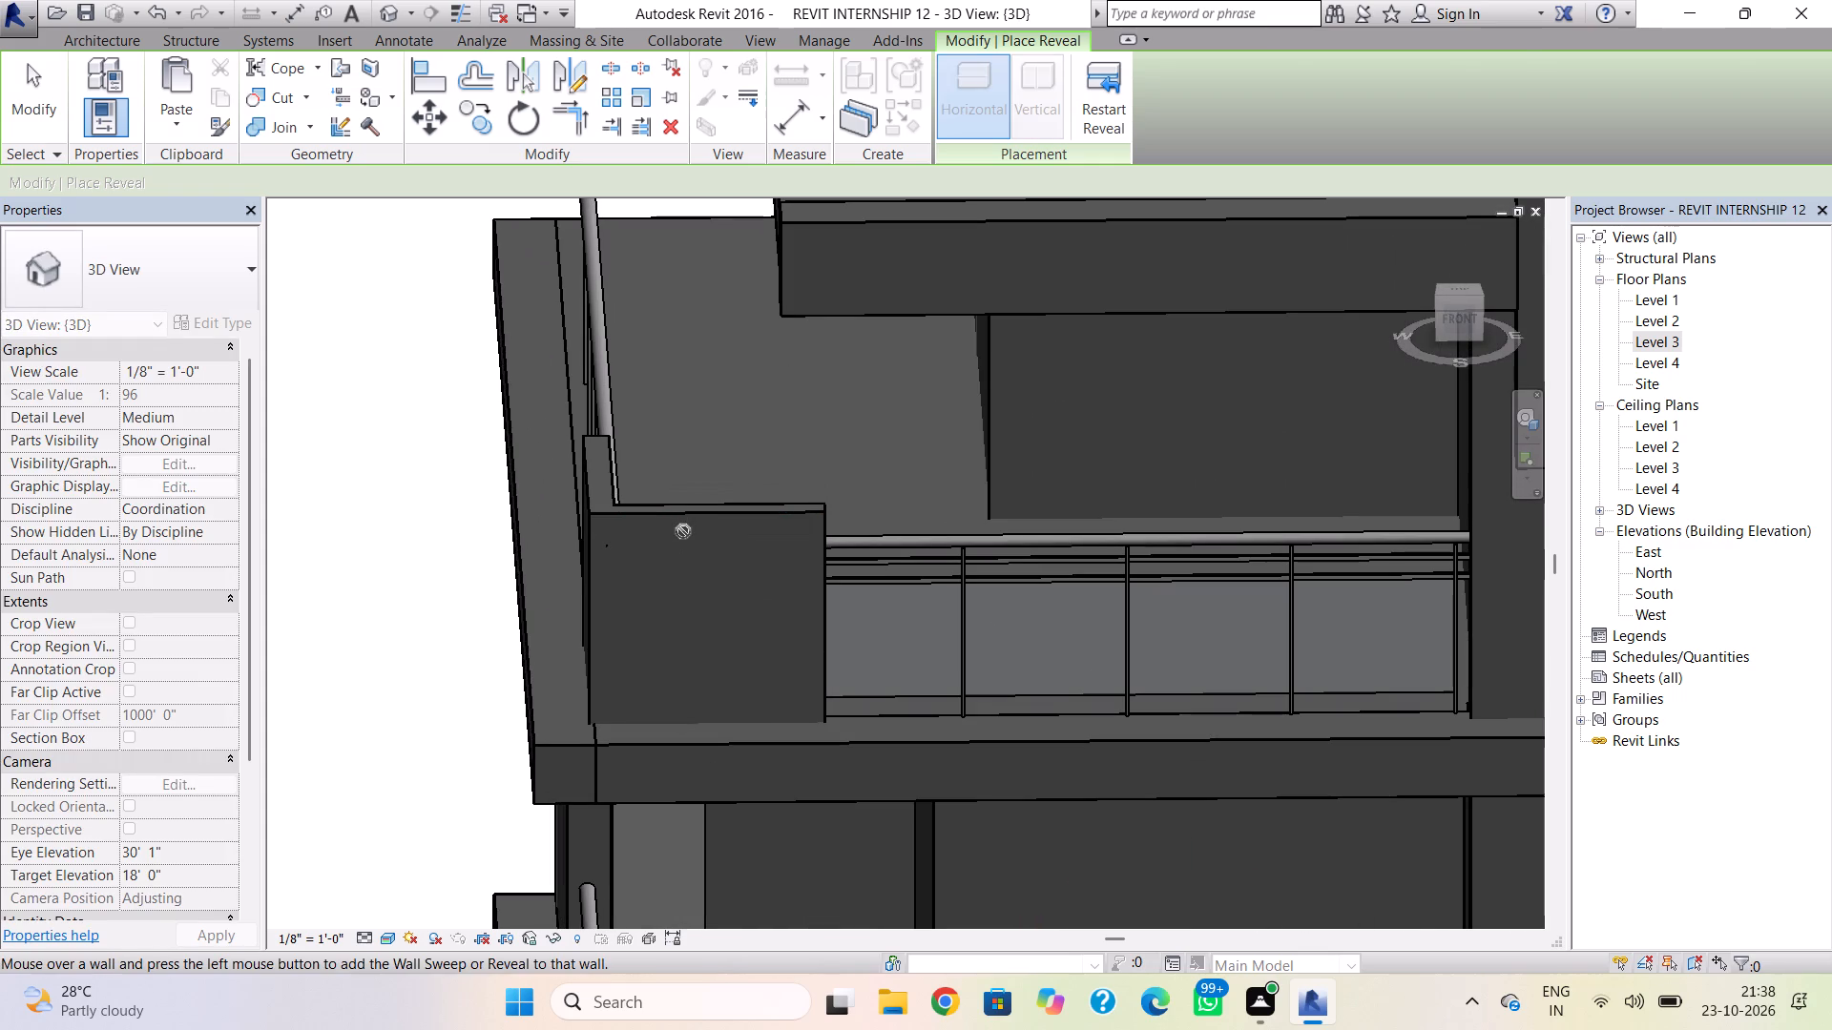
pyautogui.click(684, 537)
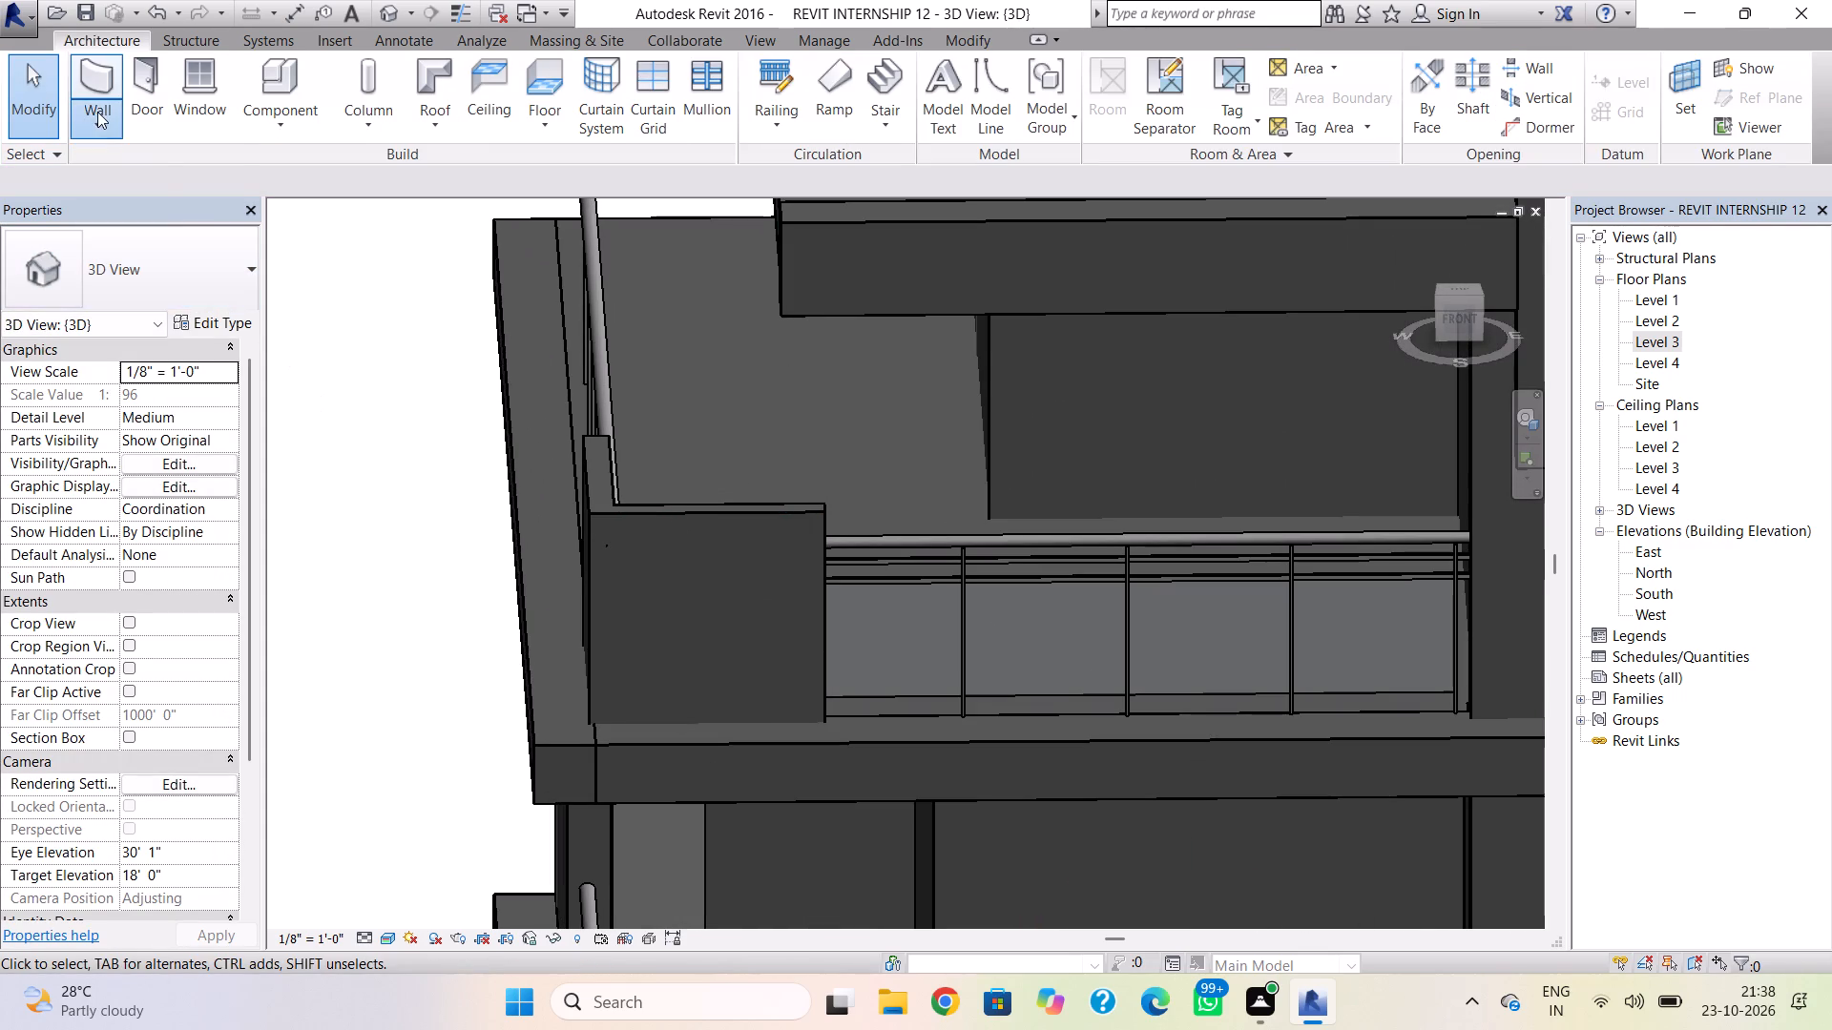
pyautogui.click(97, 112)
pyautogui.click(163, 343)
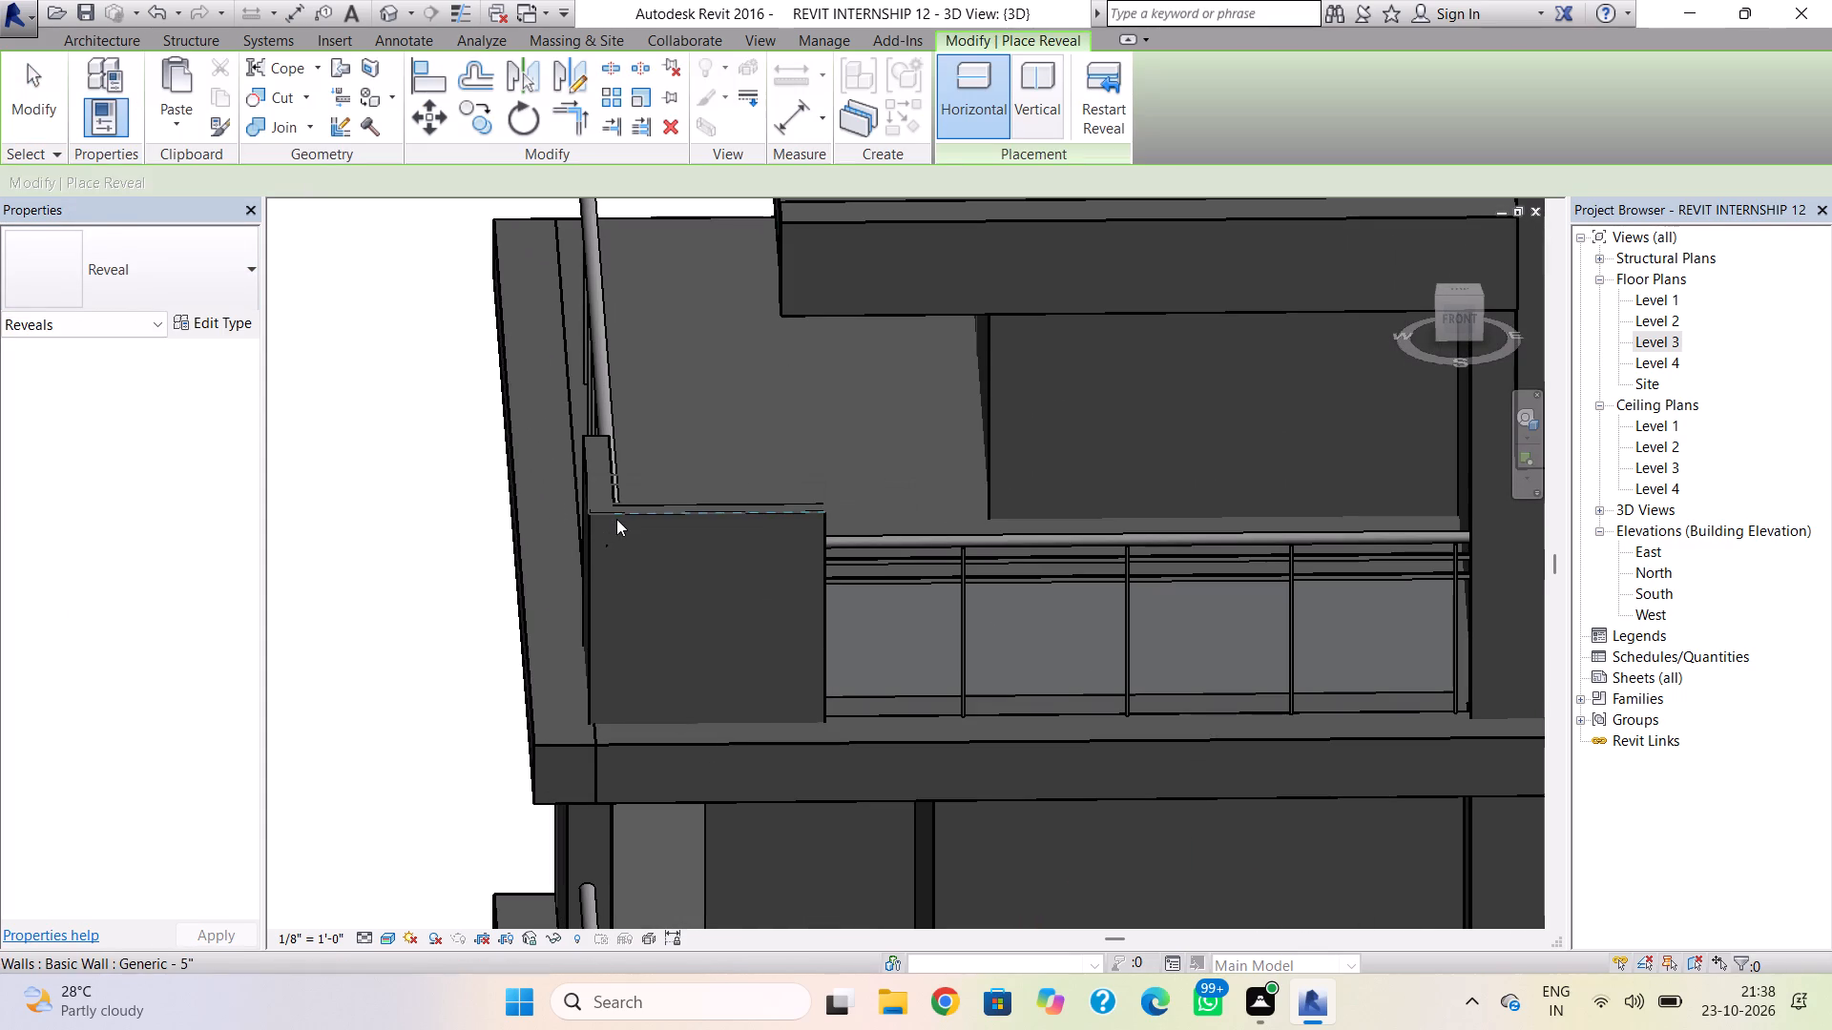
# Add a horizontal Cornice wall sweep along the outer top edges of both Level 3 balcony corner walls.
pyautogui.click(121, 37)
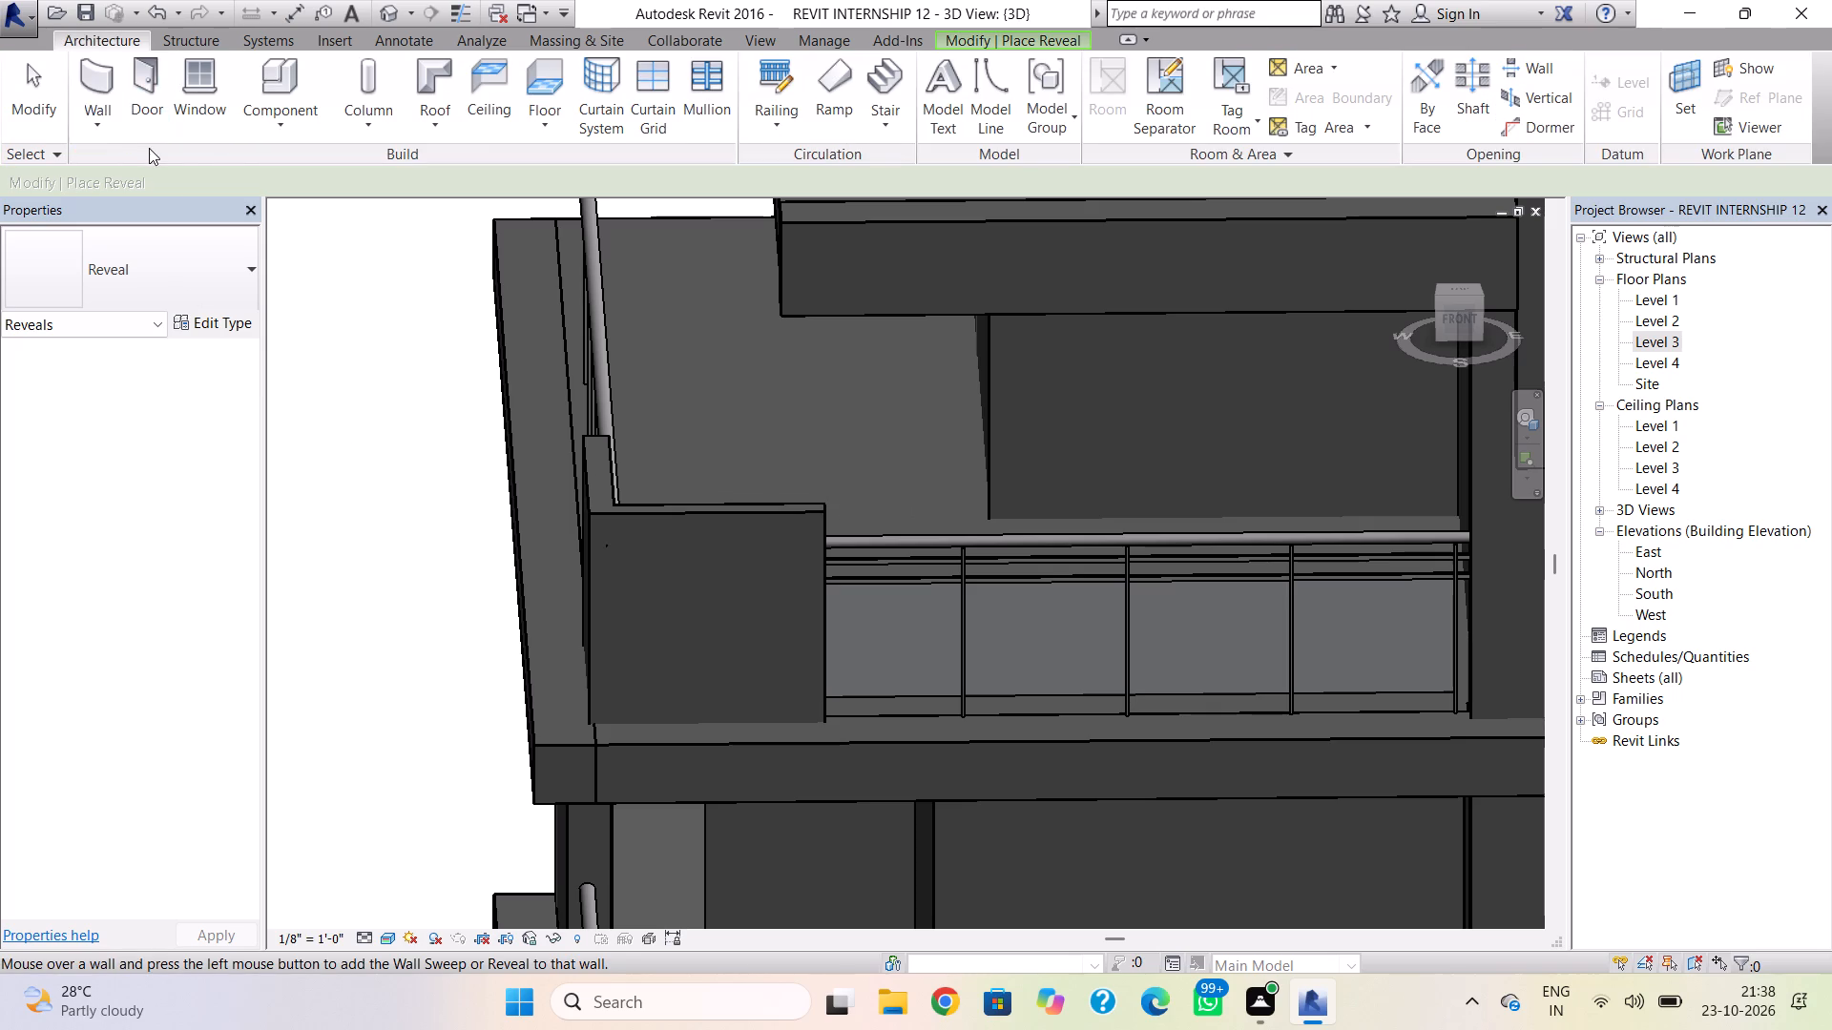
pyautogui.click(106, 111)
pyautogui.click(138, 312)
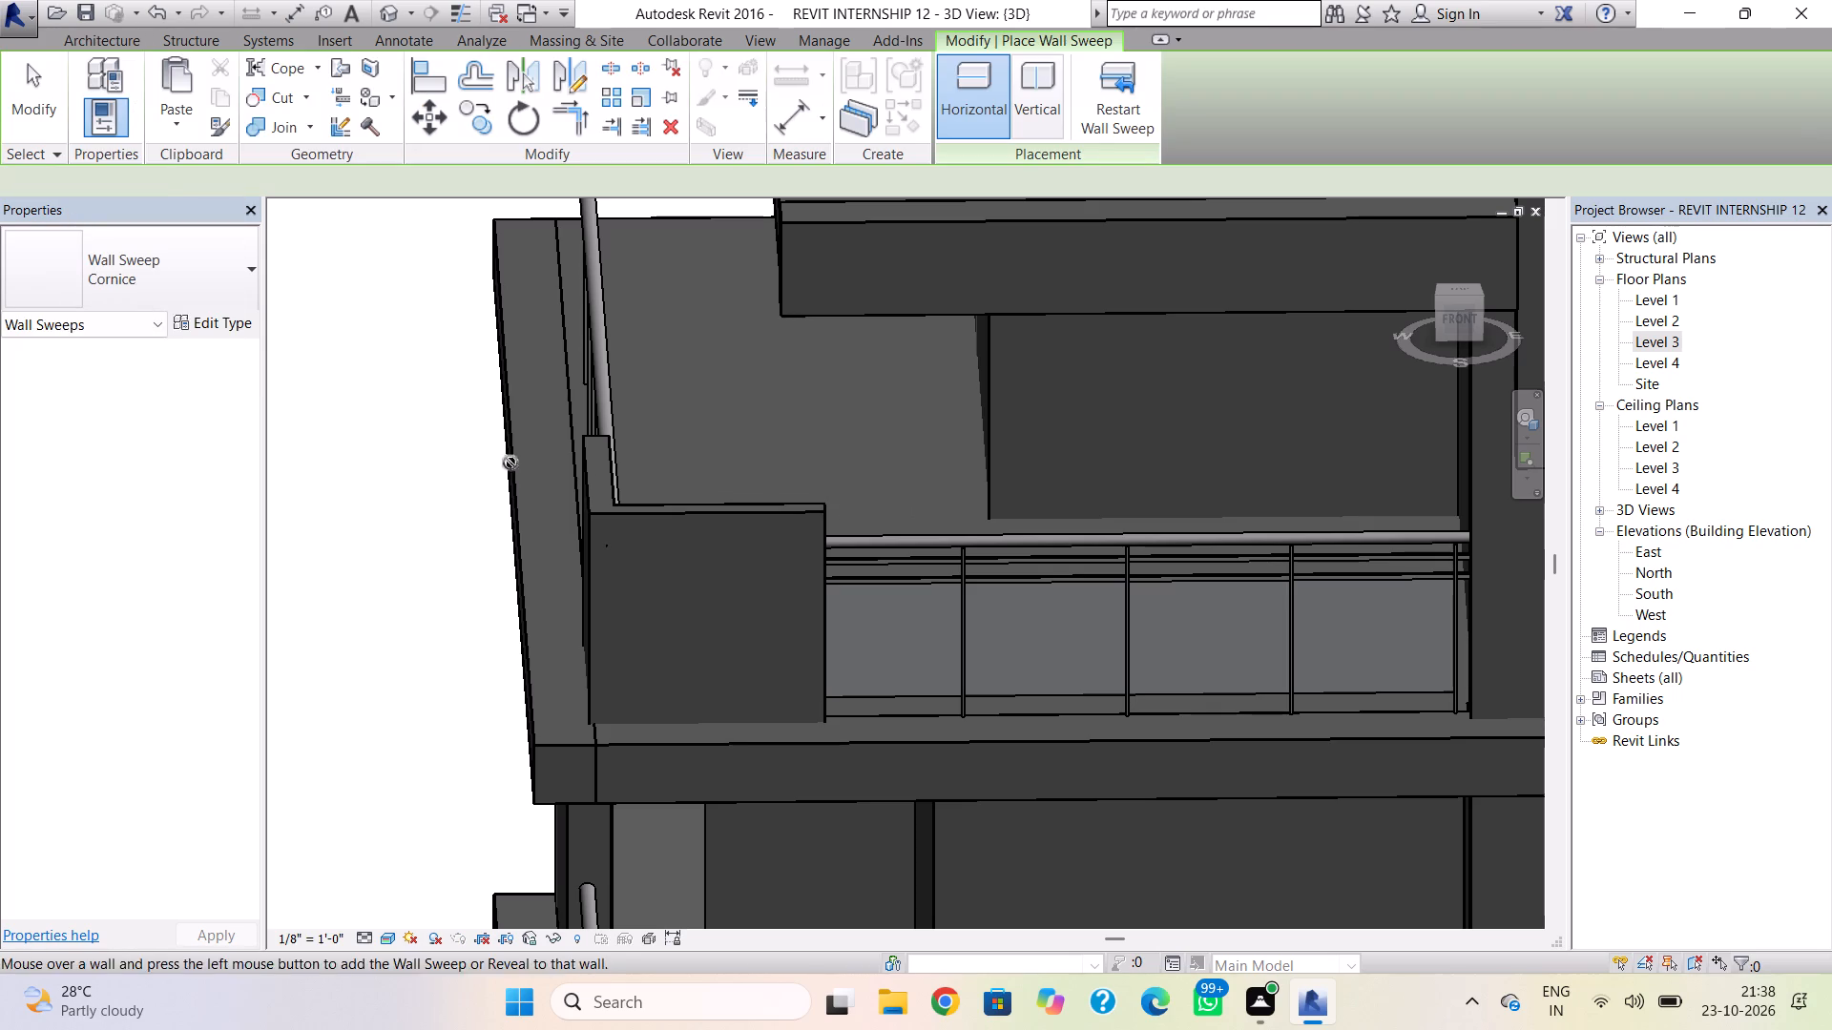
pyautogui.click(631, 531)
pyautogui.click(613, 572)
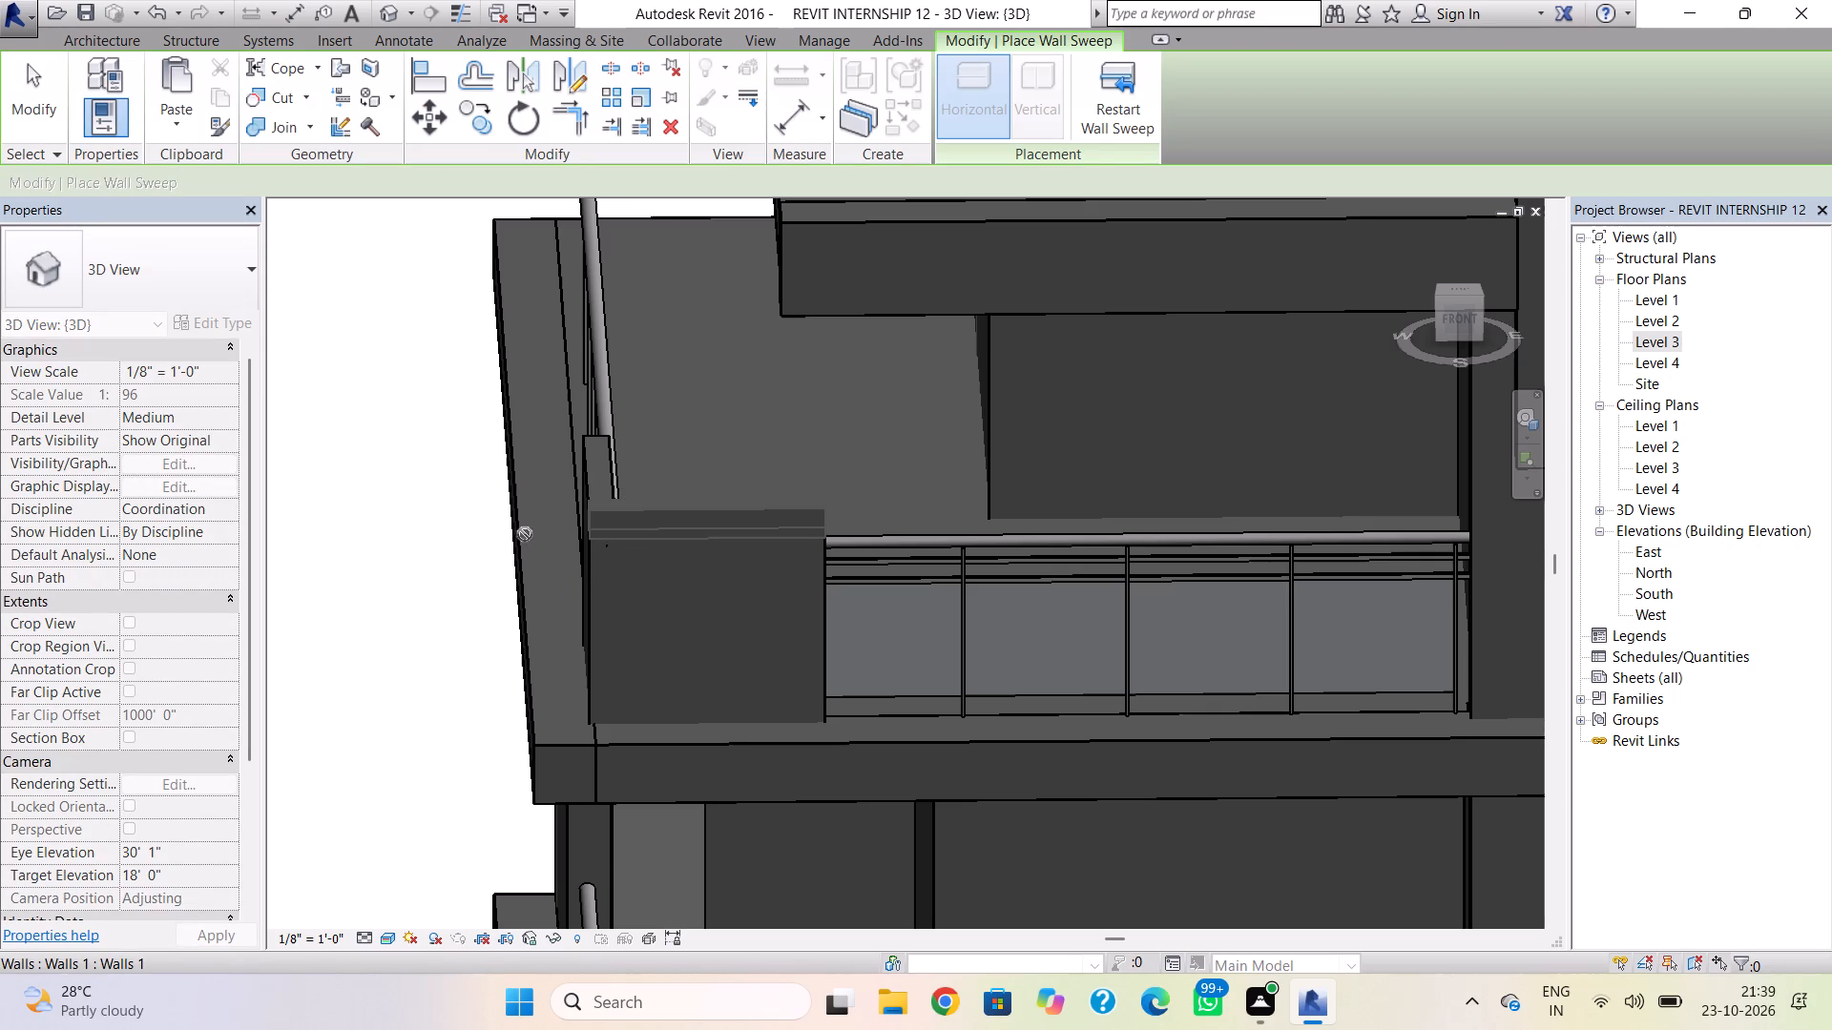
pyautogui.keyDown('shift'); pyautogui.moveTo(512, 536); pyautogui.dragTo(754, 535, button='right'); pyautogui.keyUp('shift')
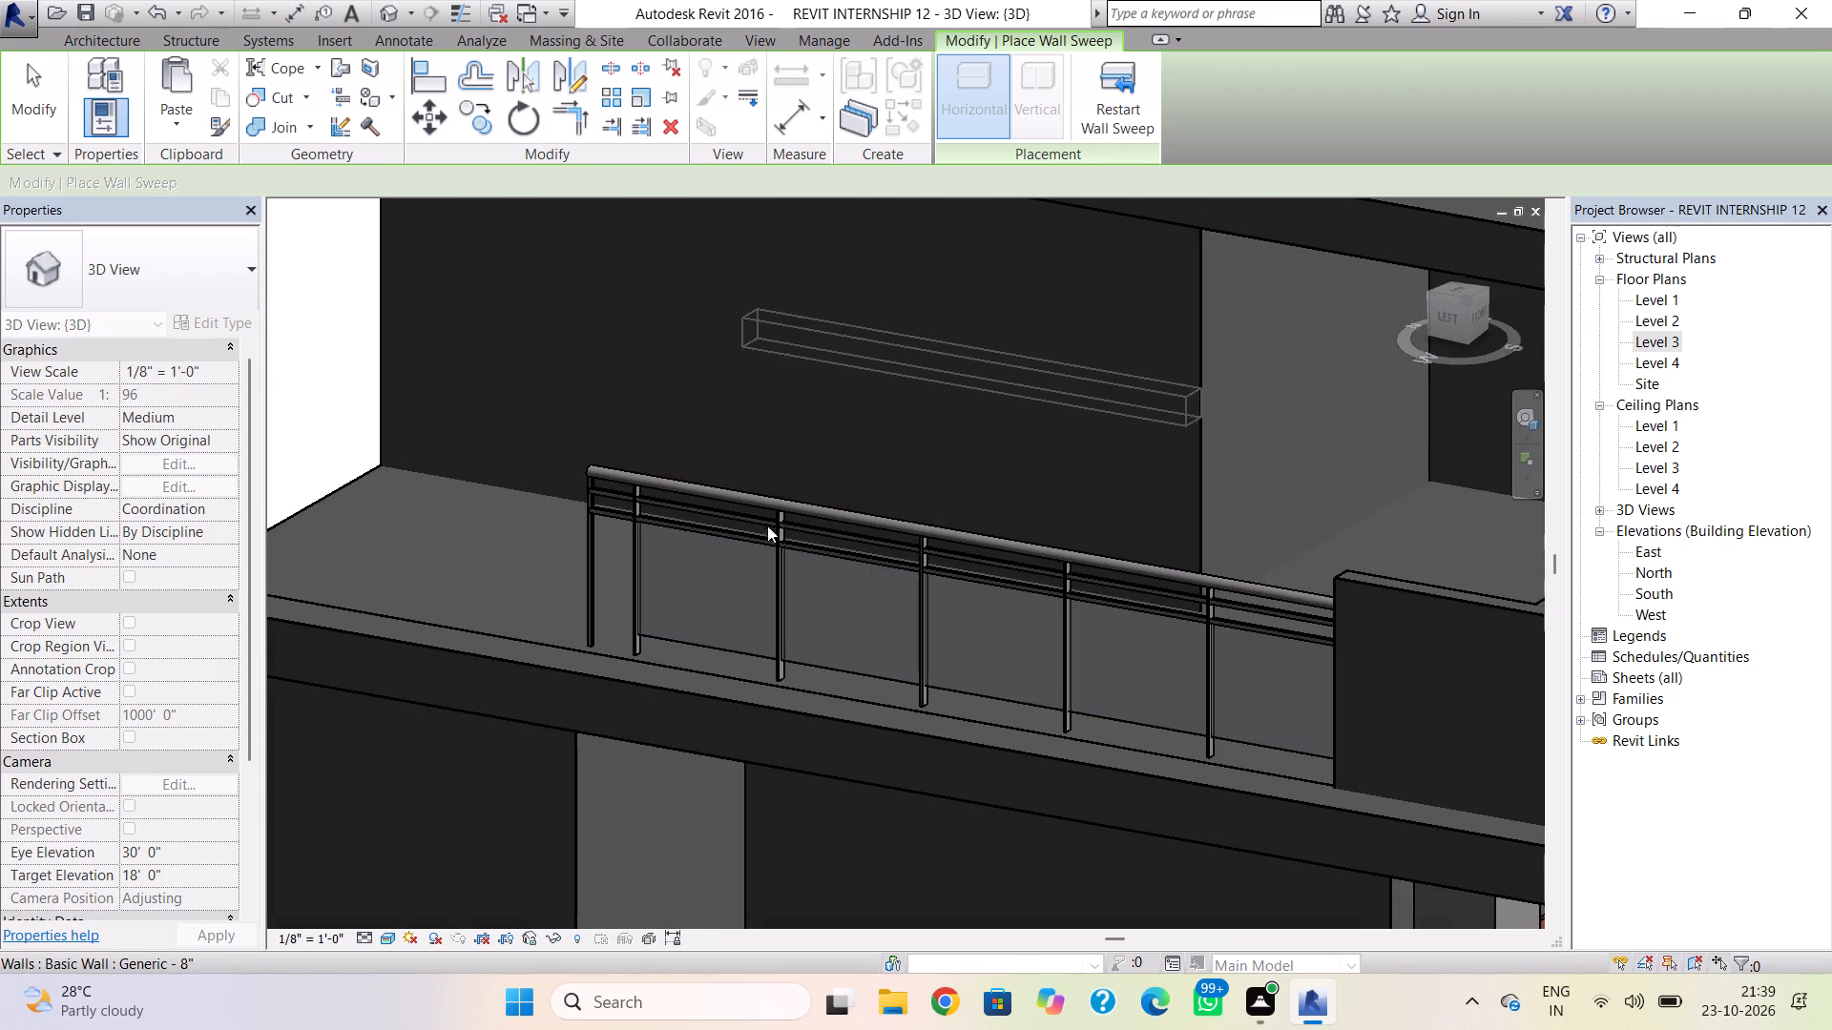
pyautogui.moveTo(1256, 555); pyautogui.dragTo(856, 520, button='middle')
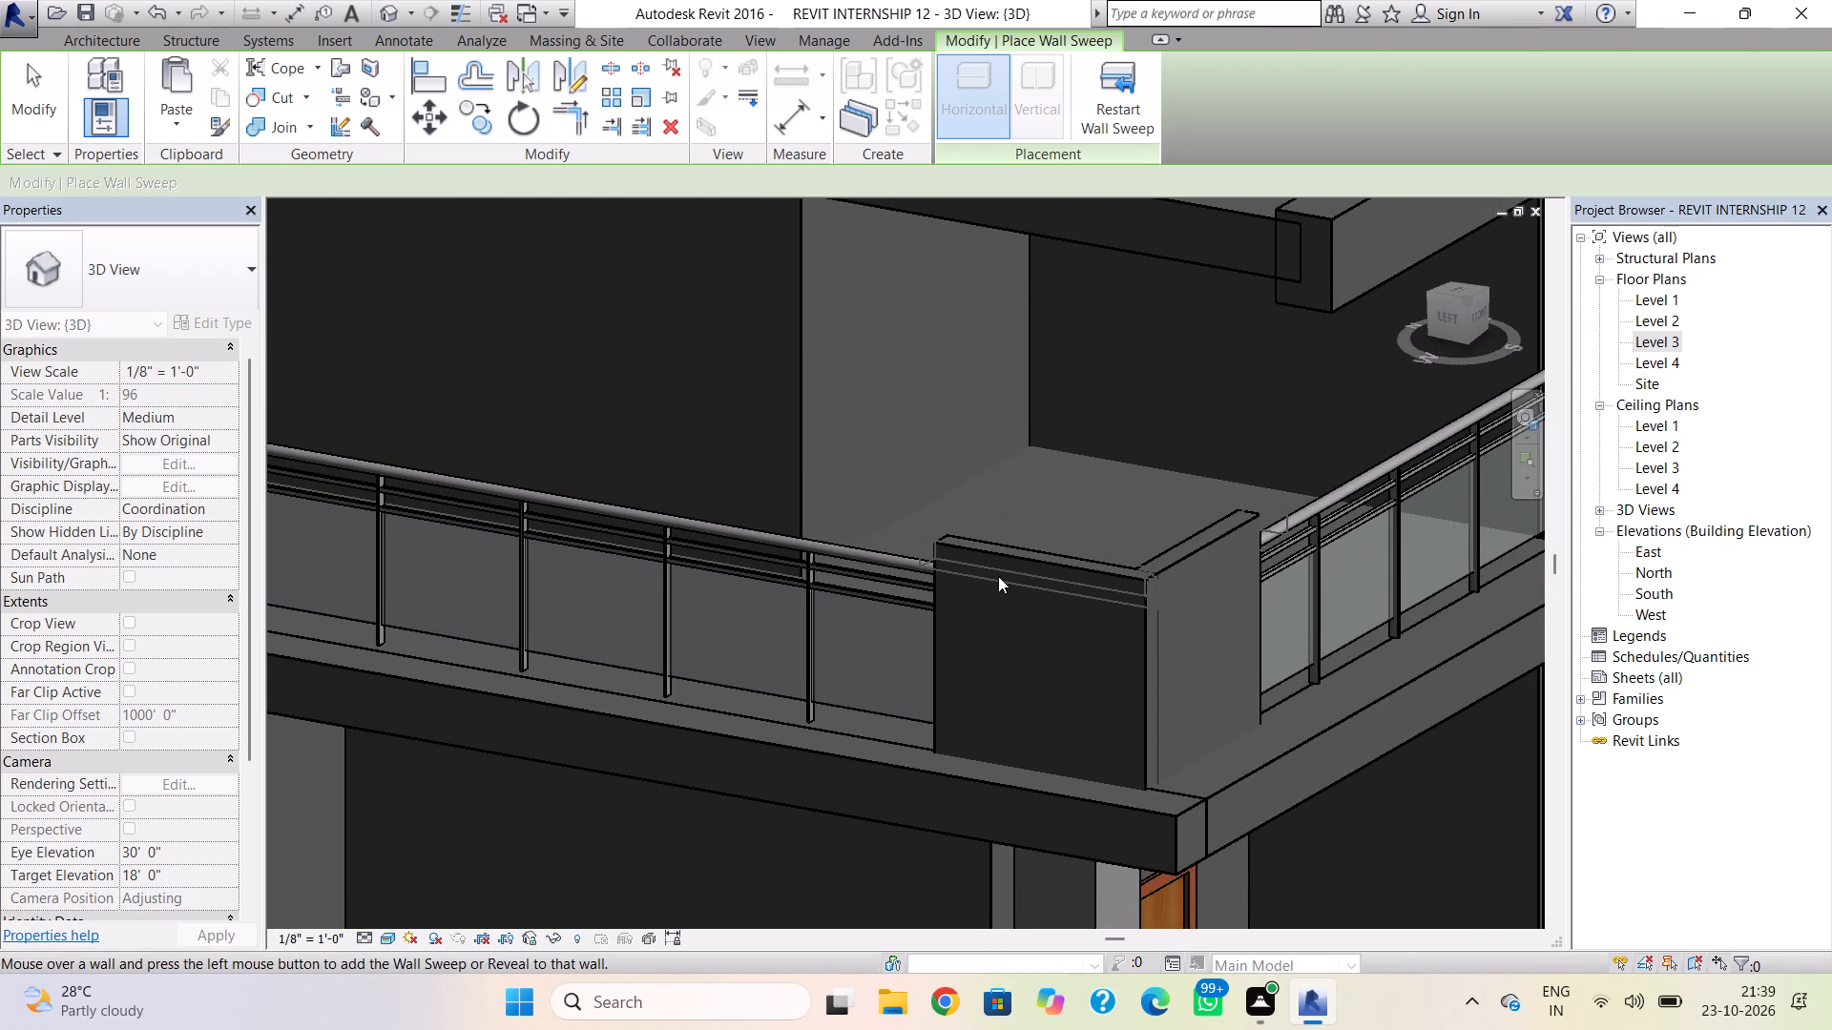
pyautogui.click(998, 576)
pyautogui.click(999, 580)
pyautogui.press('Escape')
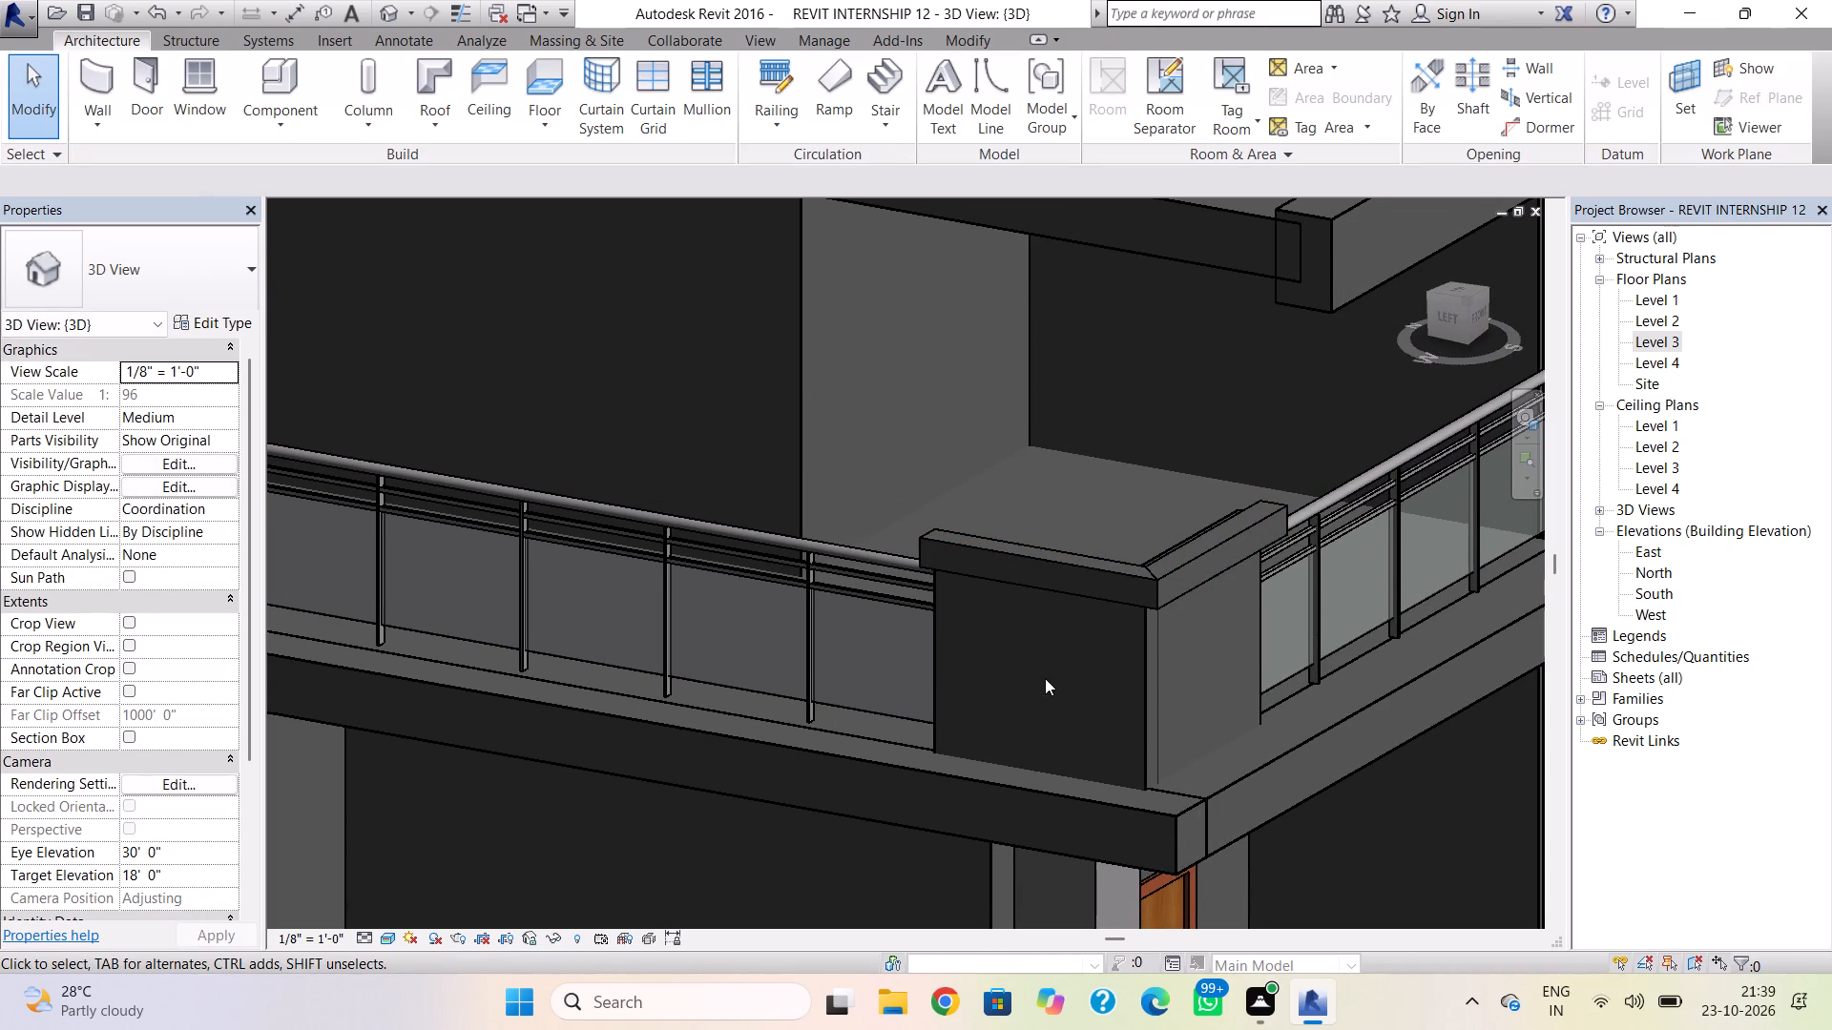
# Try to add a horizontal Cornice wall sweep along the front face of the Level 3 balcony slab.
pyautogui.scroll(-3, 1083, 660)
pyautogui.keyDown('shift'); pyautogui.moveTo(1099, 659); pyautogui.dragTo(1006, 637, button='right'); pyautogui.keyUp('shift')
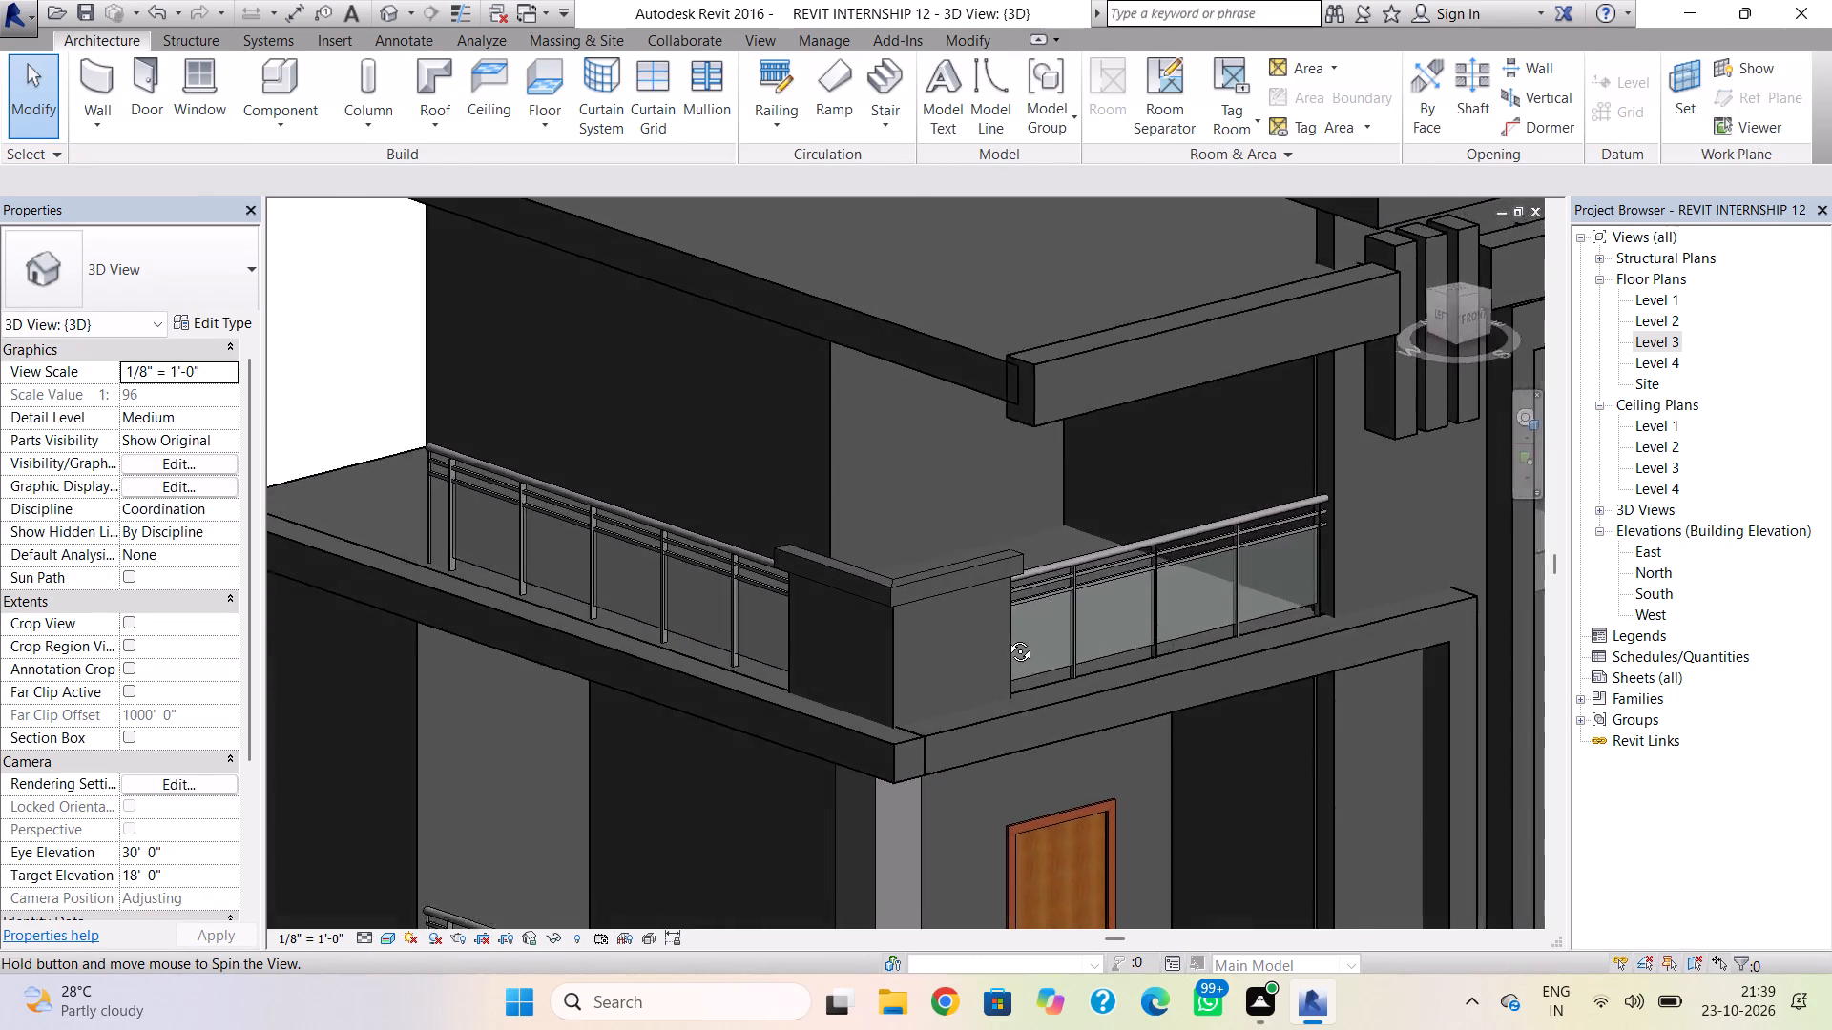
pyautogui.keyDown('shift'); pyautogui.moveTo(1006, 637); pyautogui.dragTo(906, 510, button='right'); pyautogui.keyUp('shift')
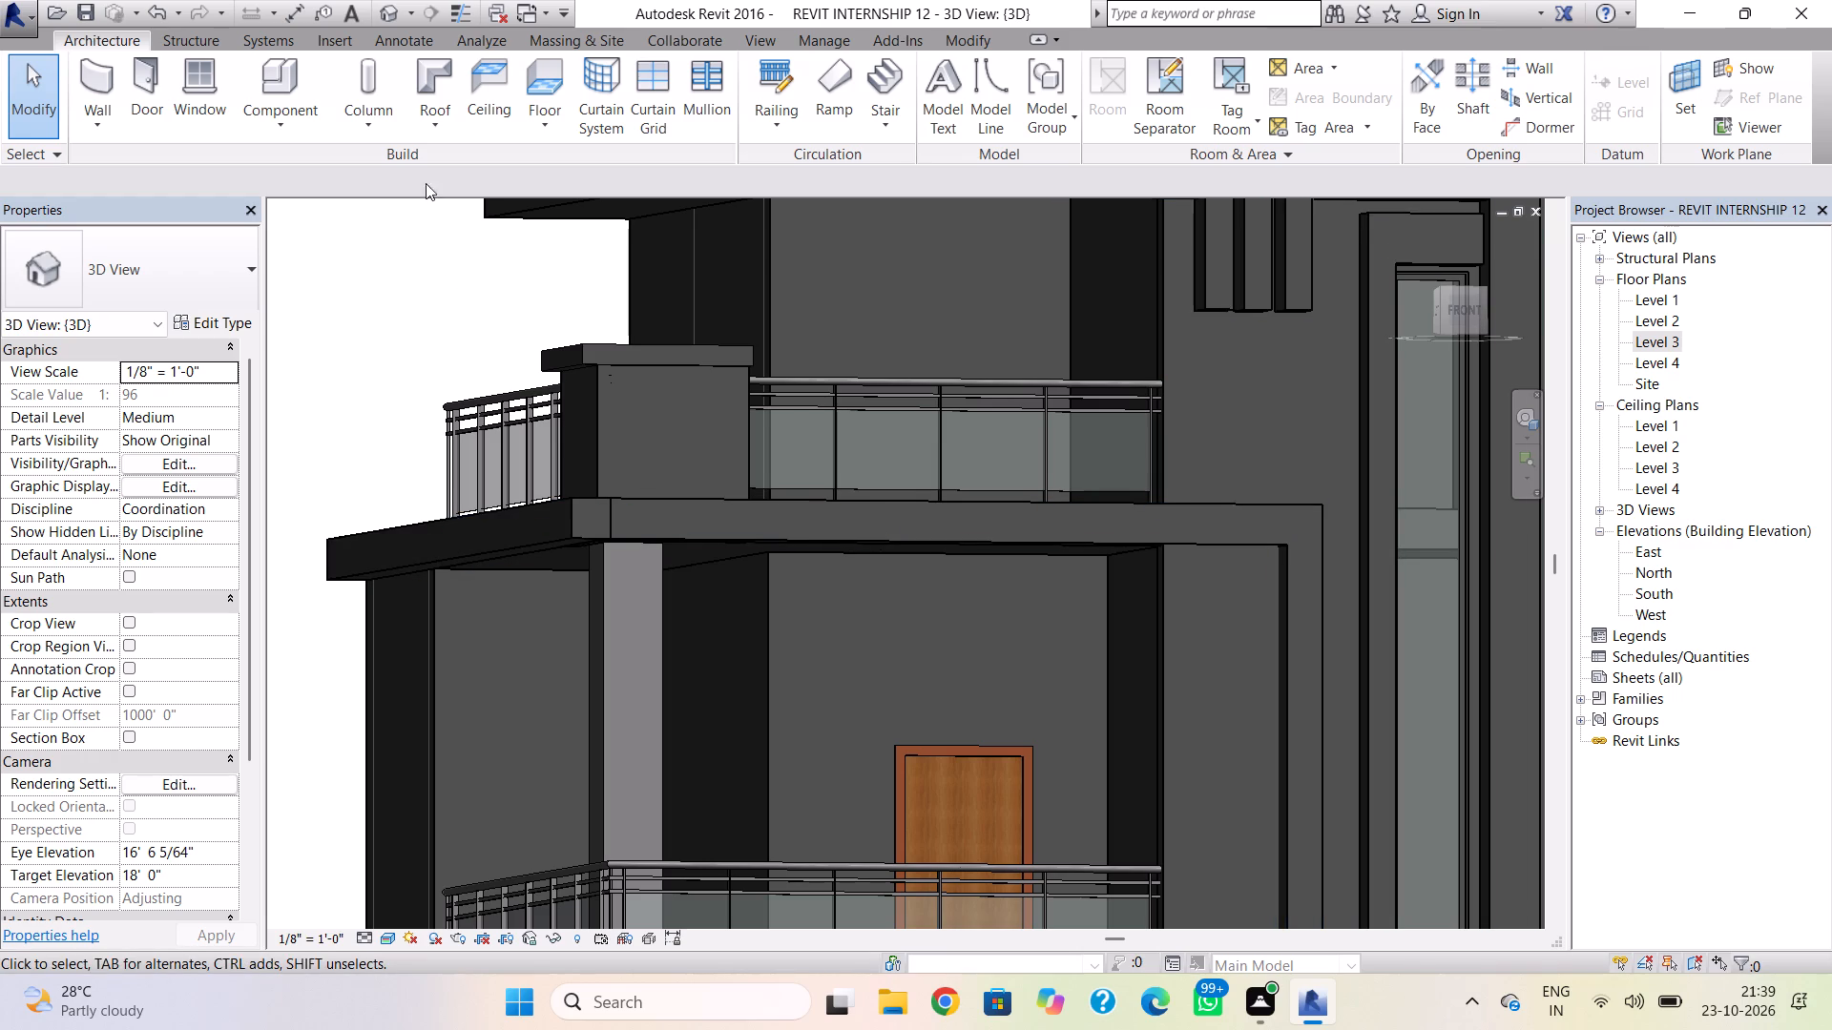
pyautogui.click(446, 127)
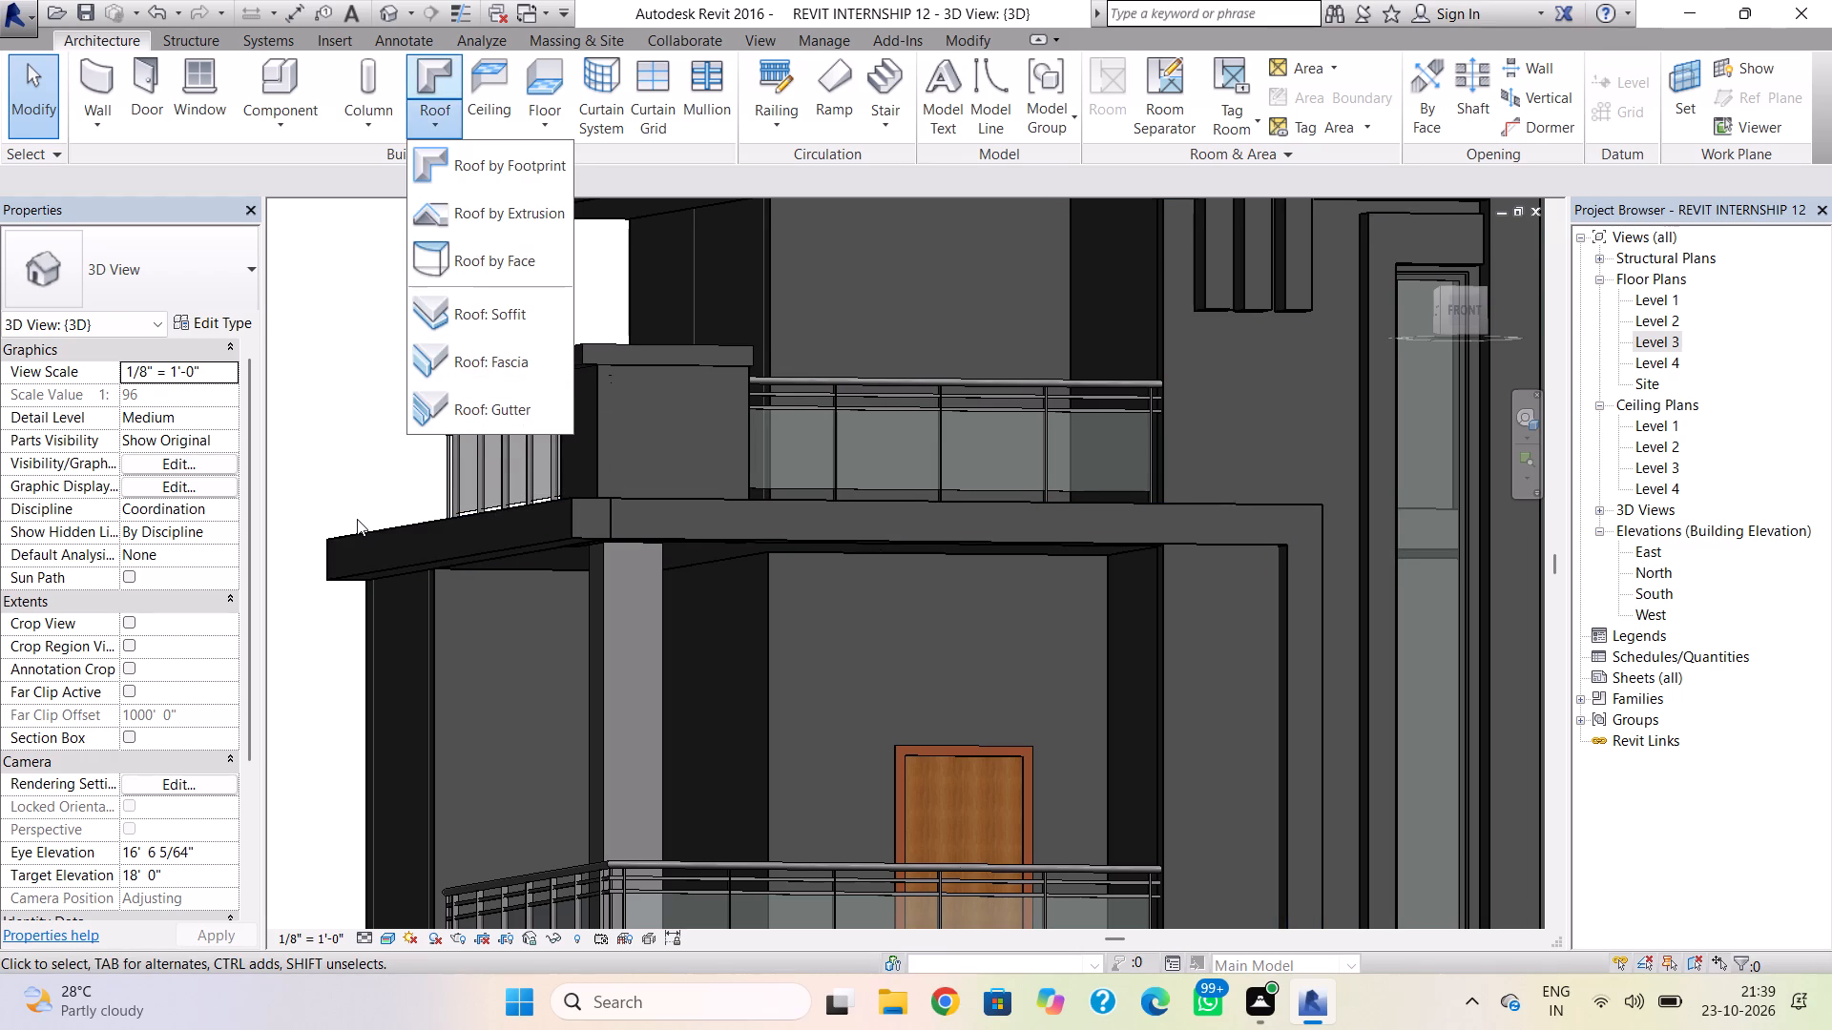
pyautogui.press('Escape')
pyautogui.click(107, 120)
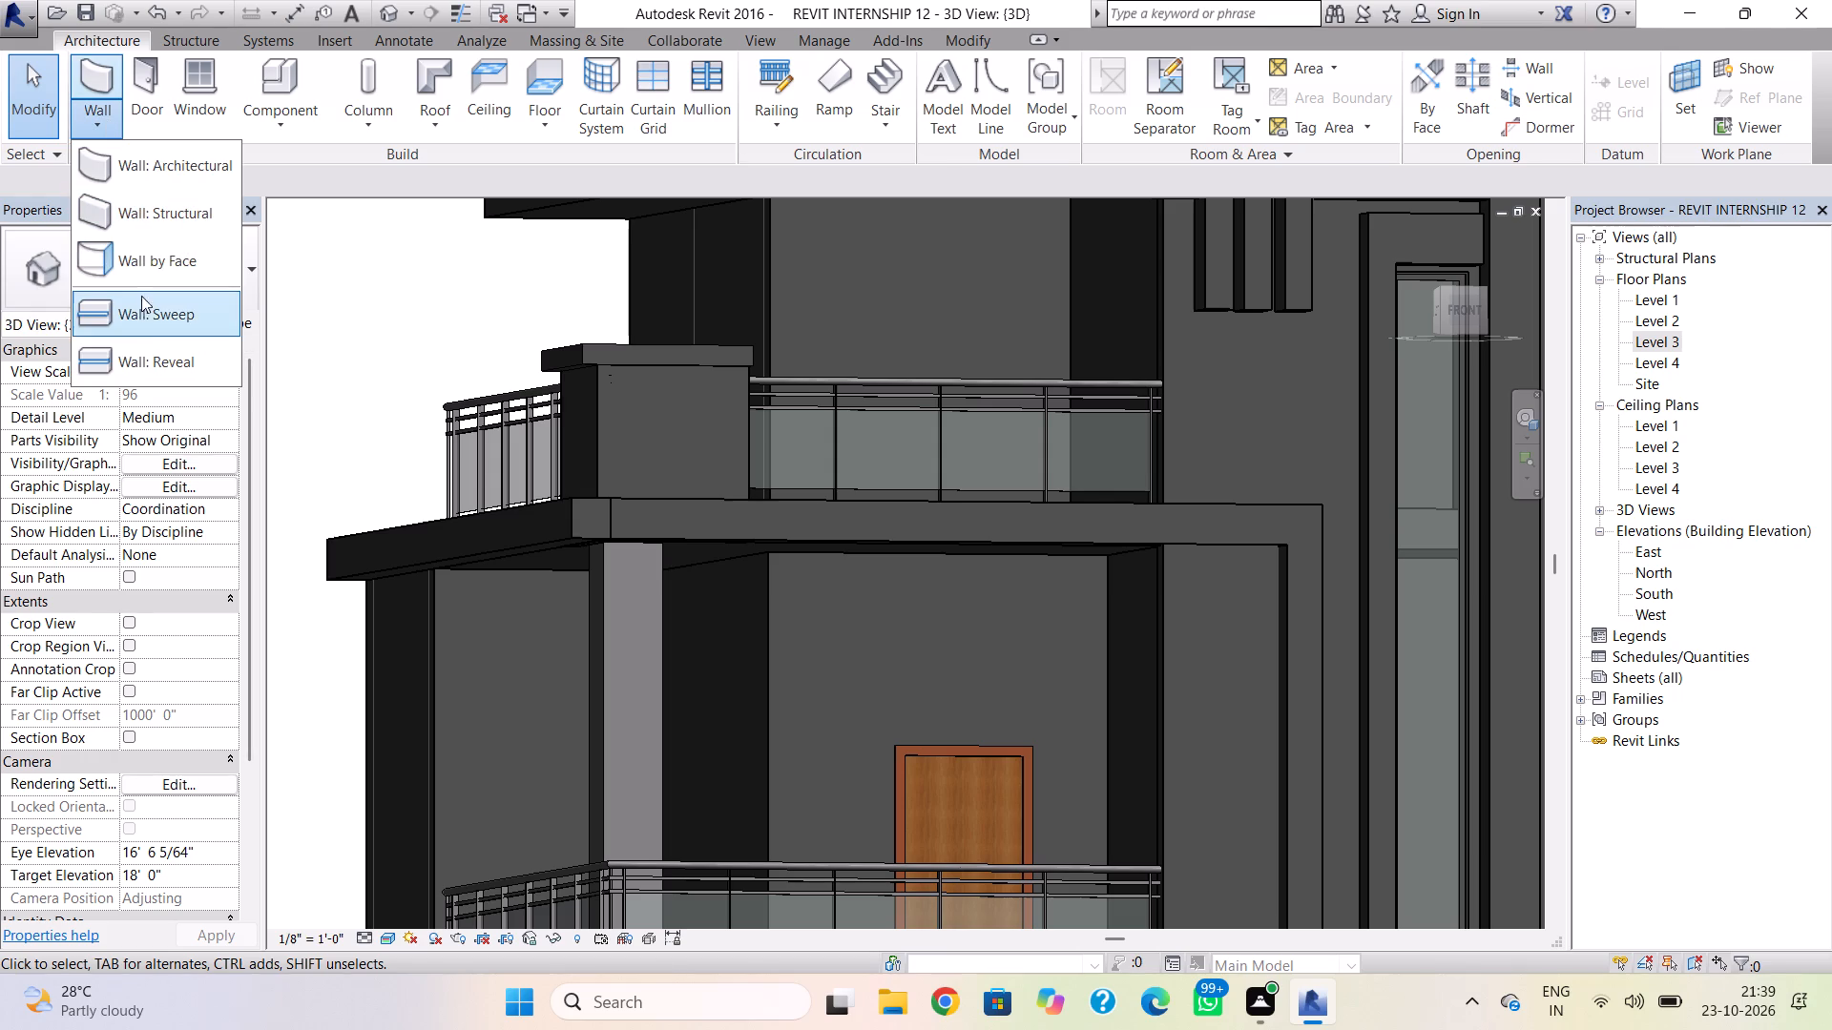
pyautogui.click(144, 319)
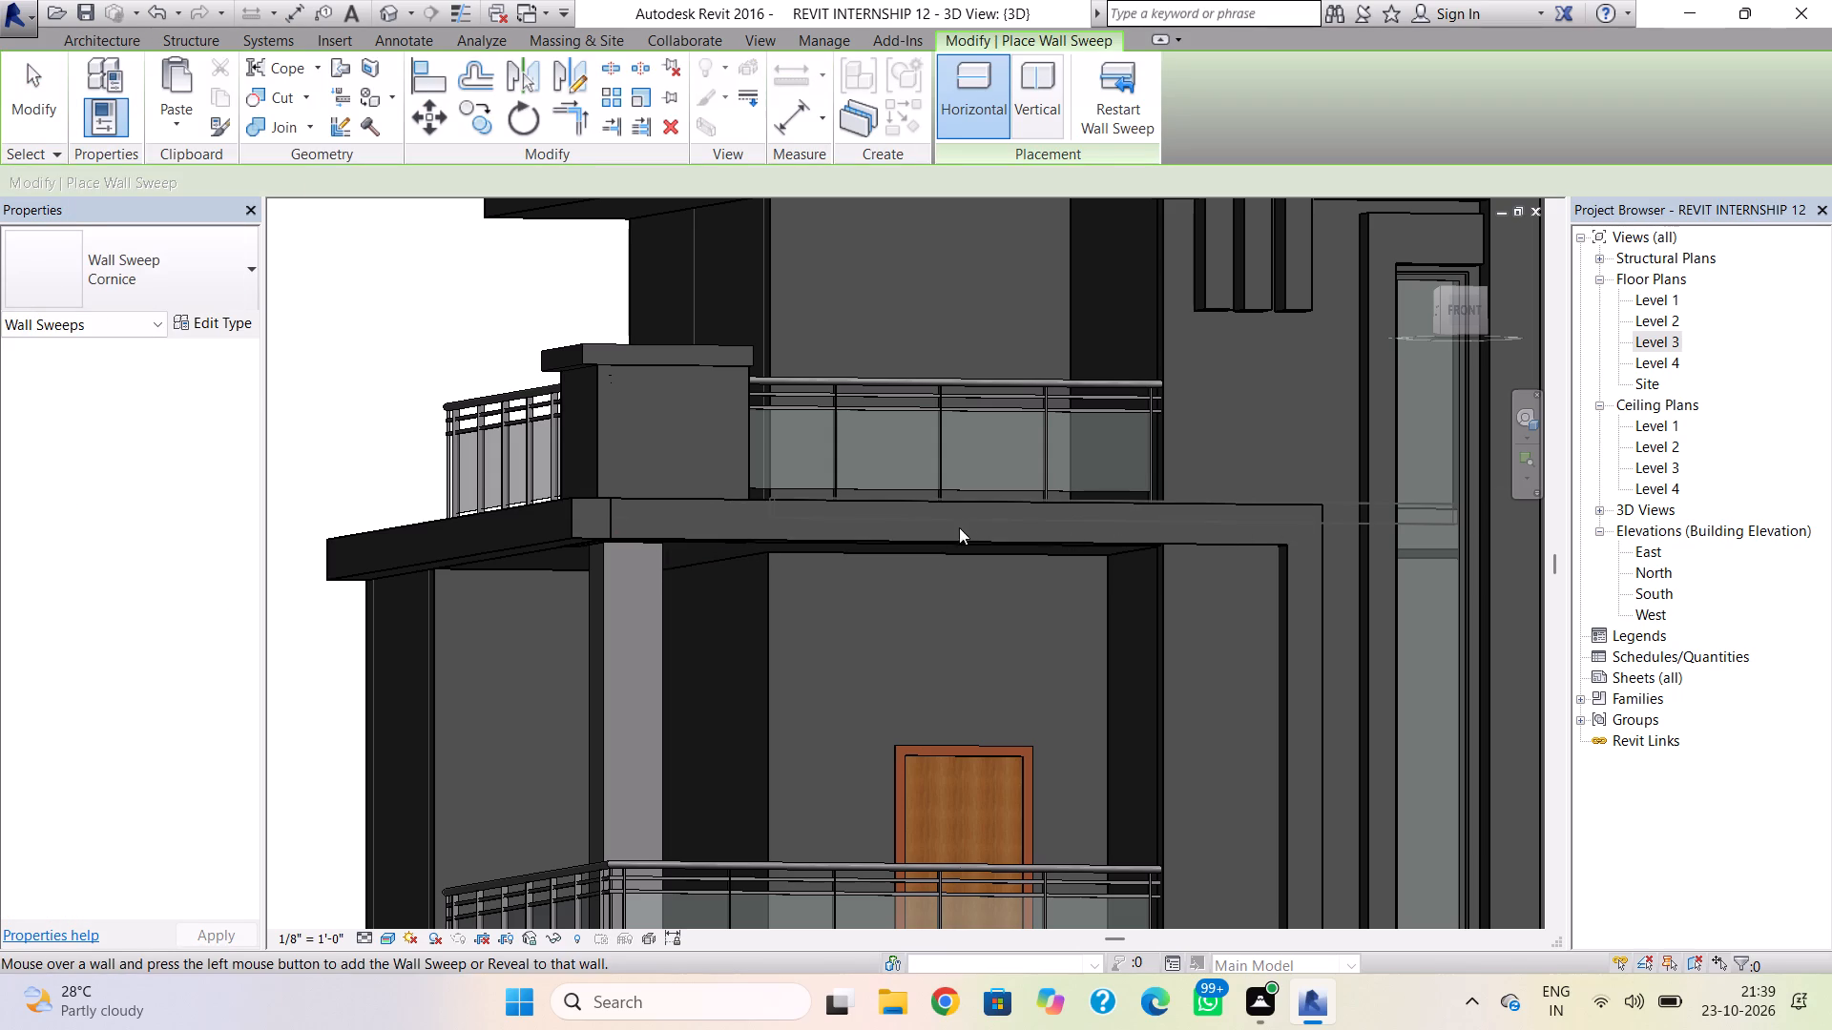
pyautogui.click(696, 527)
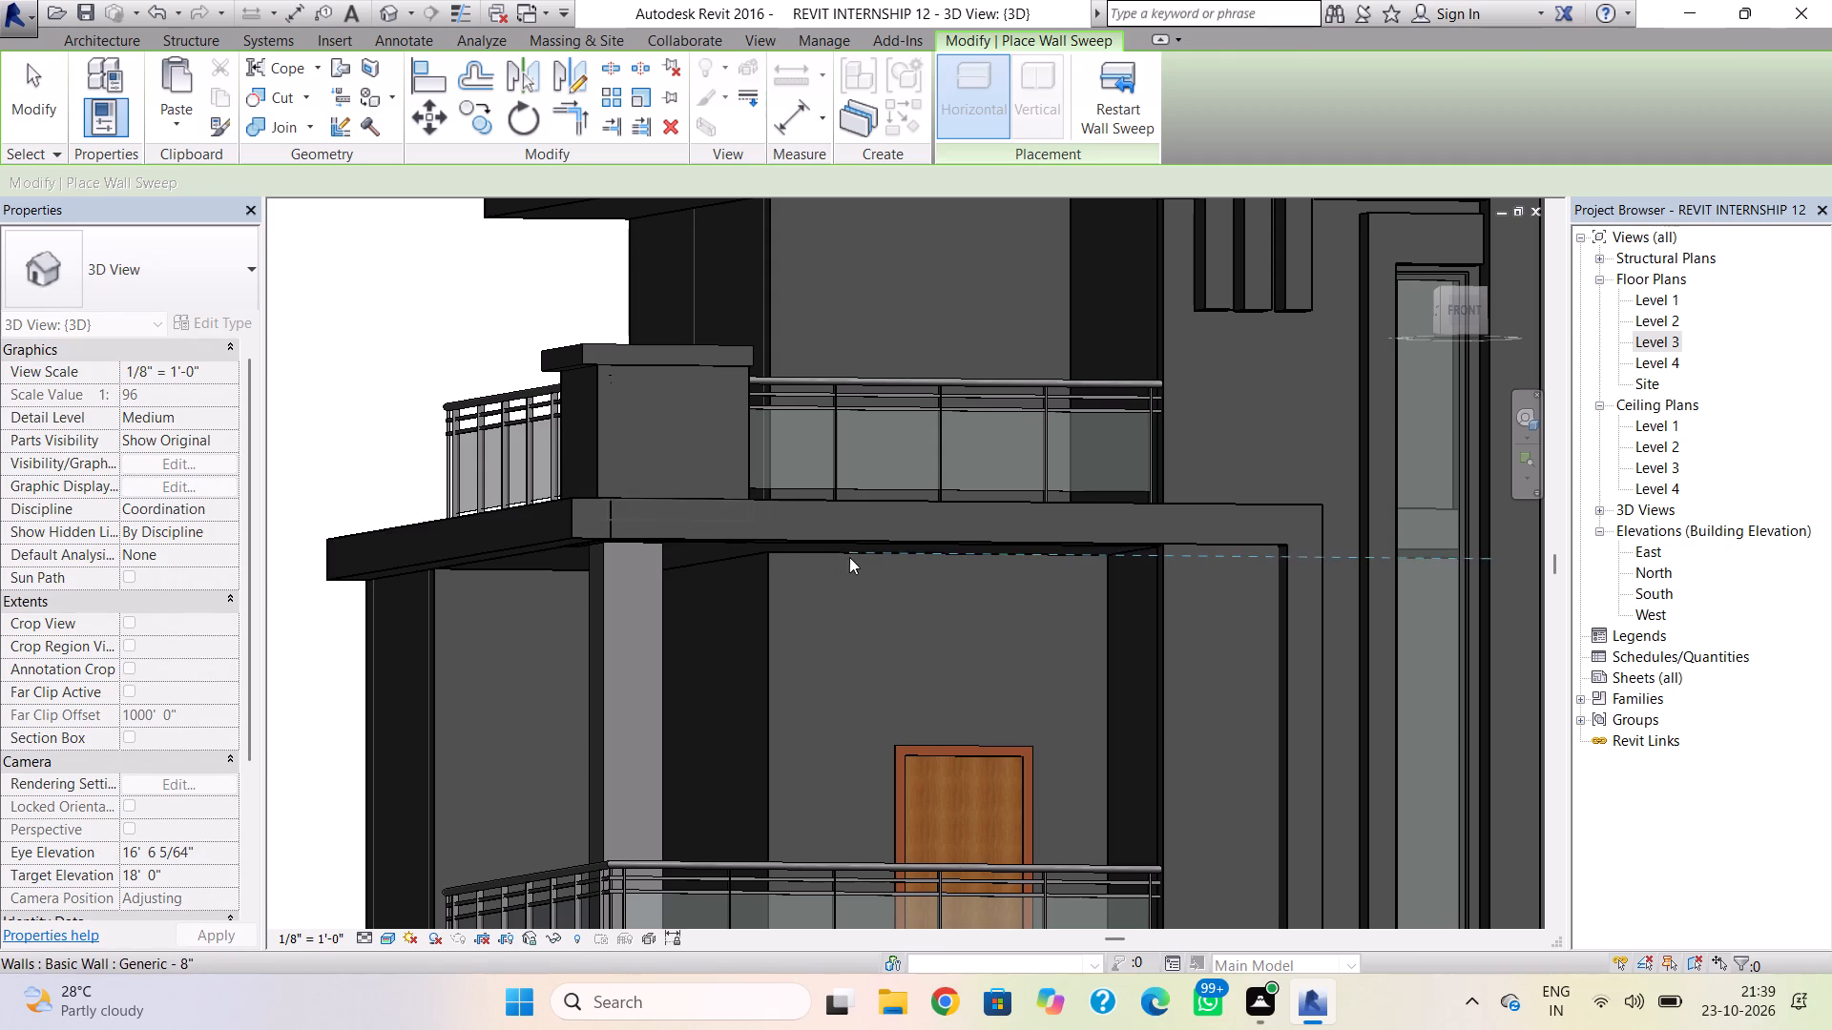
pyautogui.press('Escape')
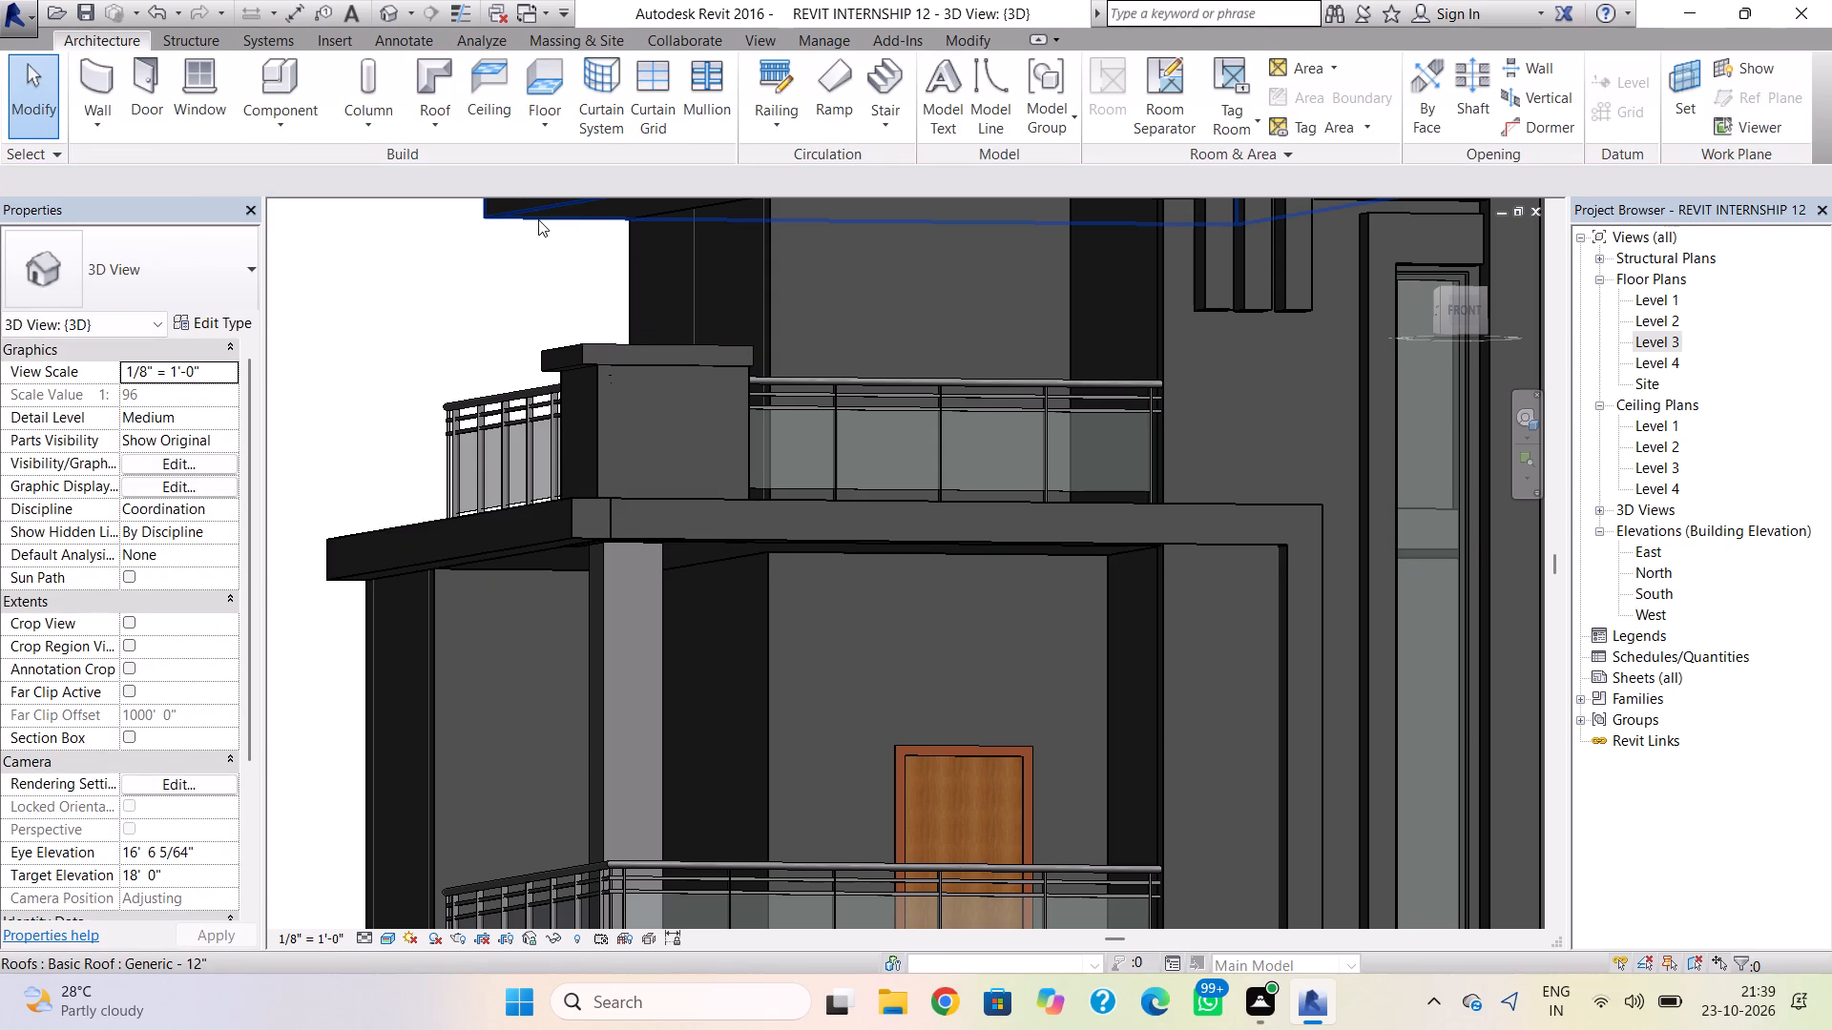
# Add a Fascia-Flat 1x12 fascia along the lower front edge of the Level 3 balcony slab.
pyautogui.click(442, 127)
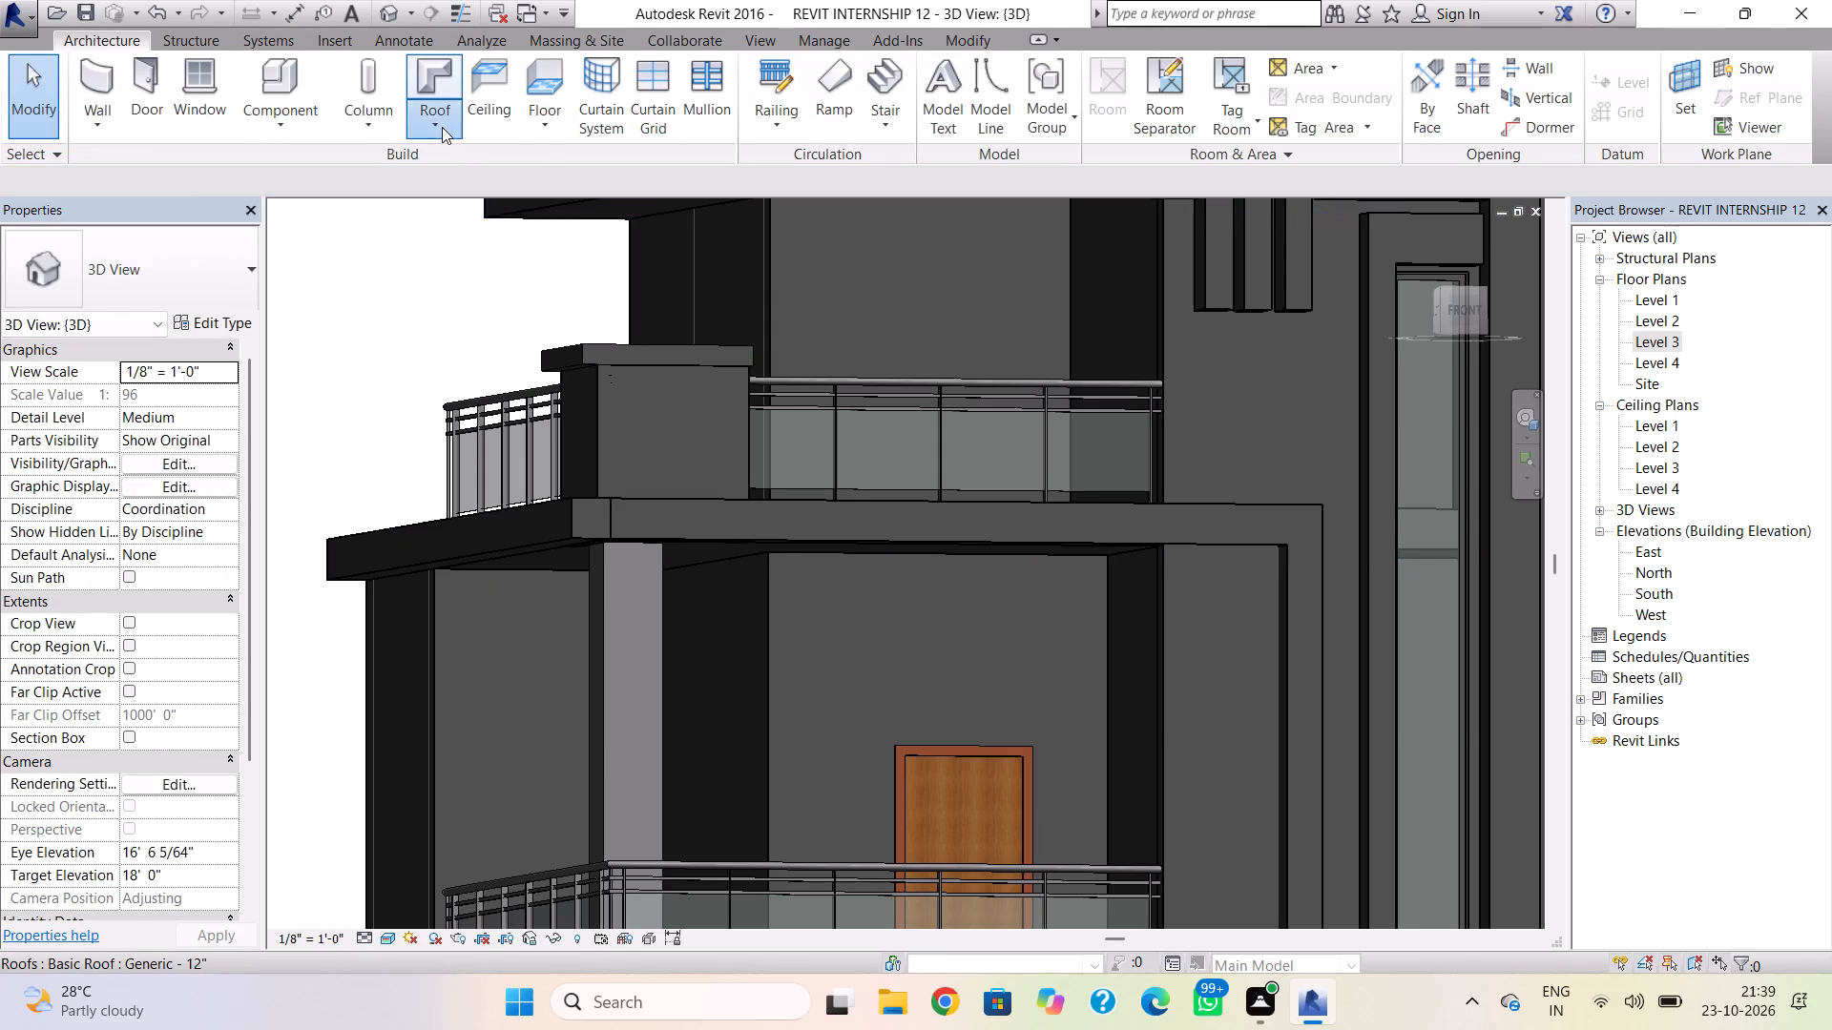
pyautogui.click(470, 361)
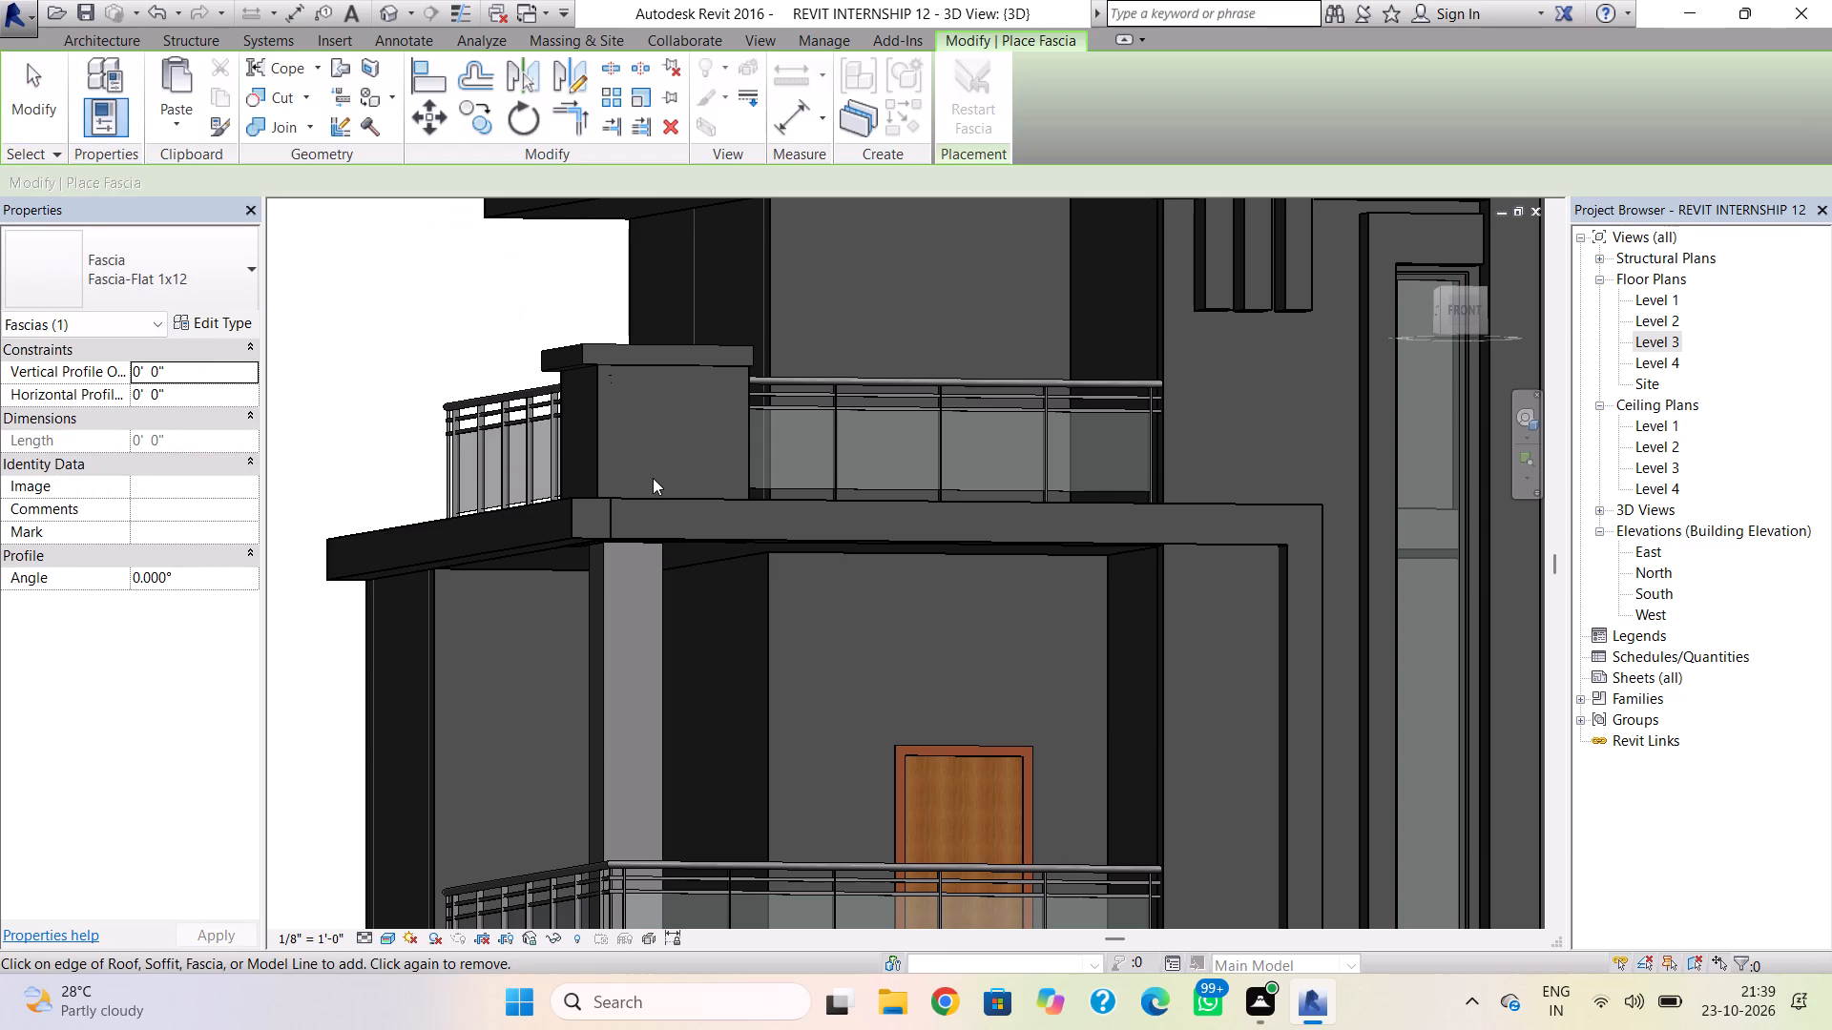
pyautogui.click(686, 536)
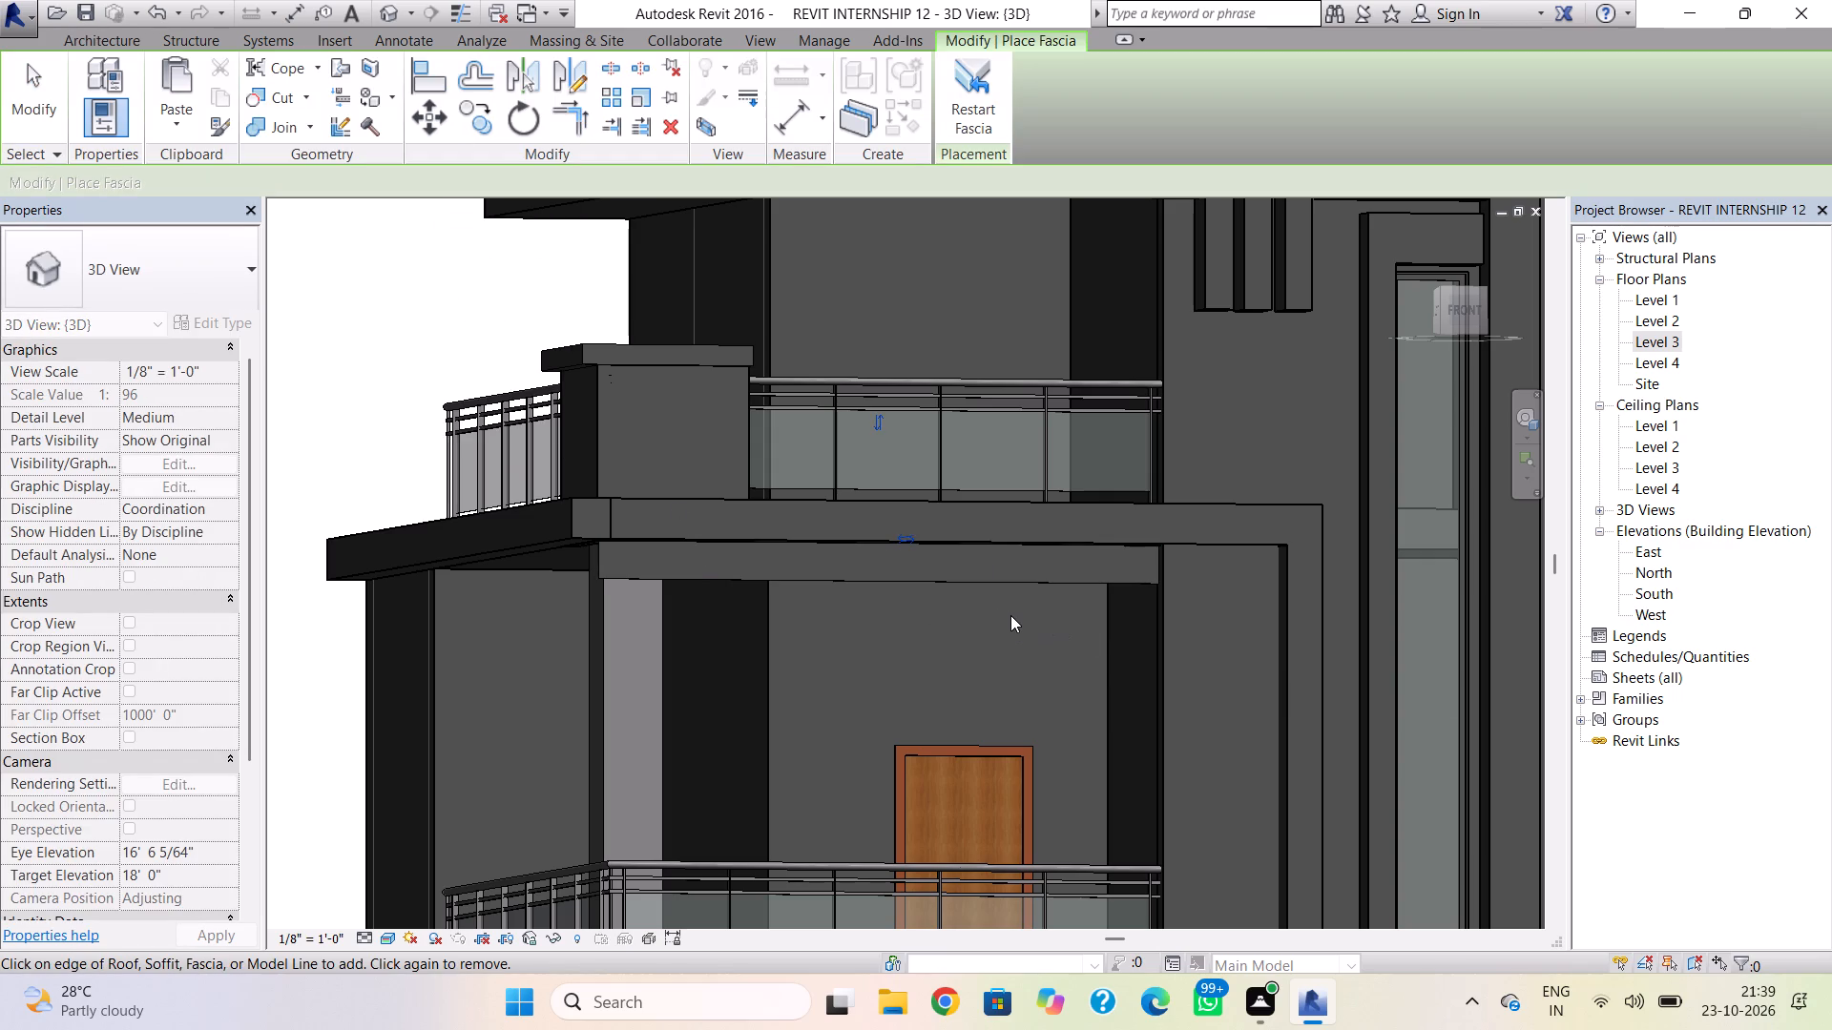
pyautogui.press('Escape')
pyautogui.click(944, 577)
pyautogui.click(923, 573)
pyautogui.press('Escape')
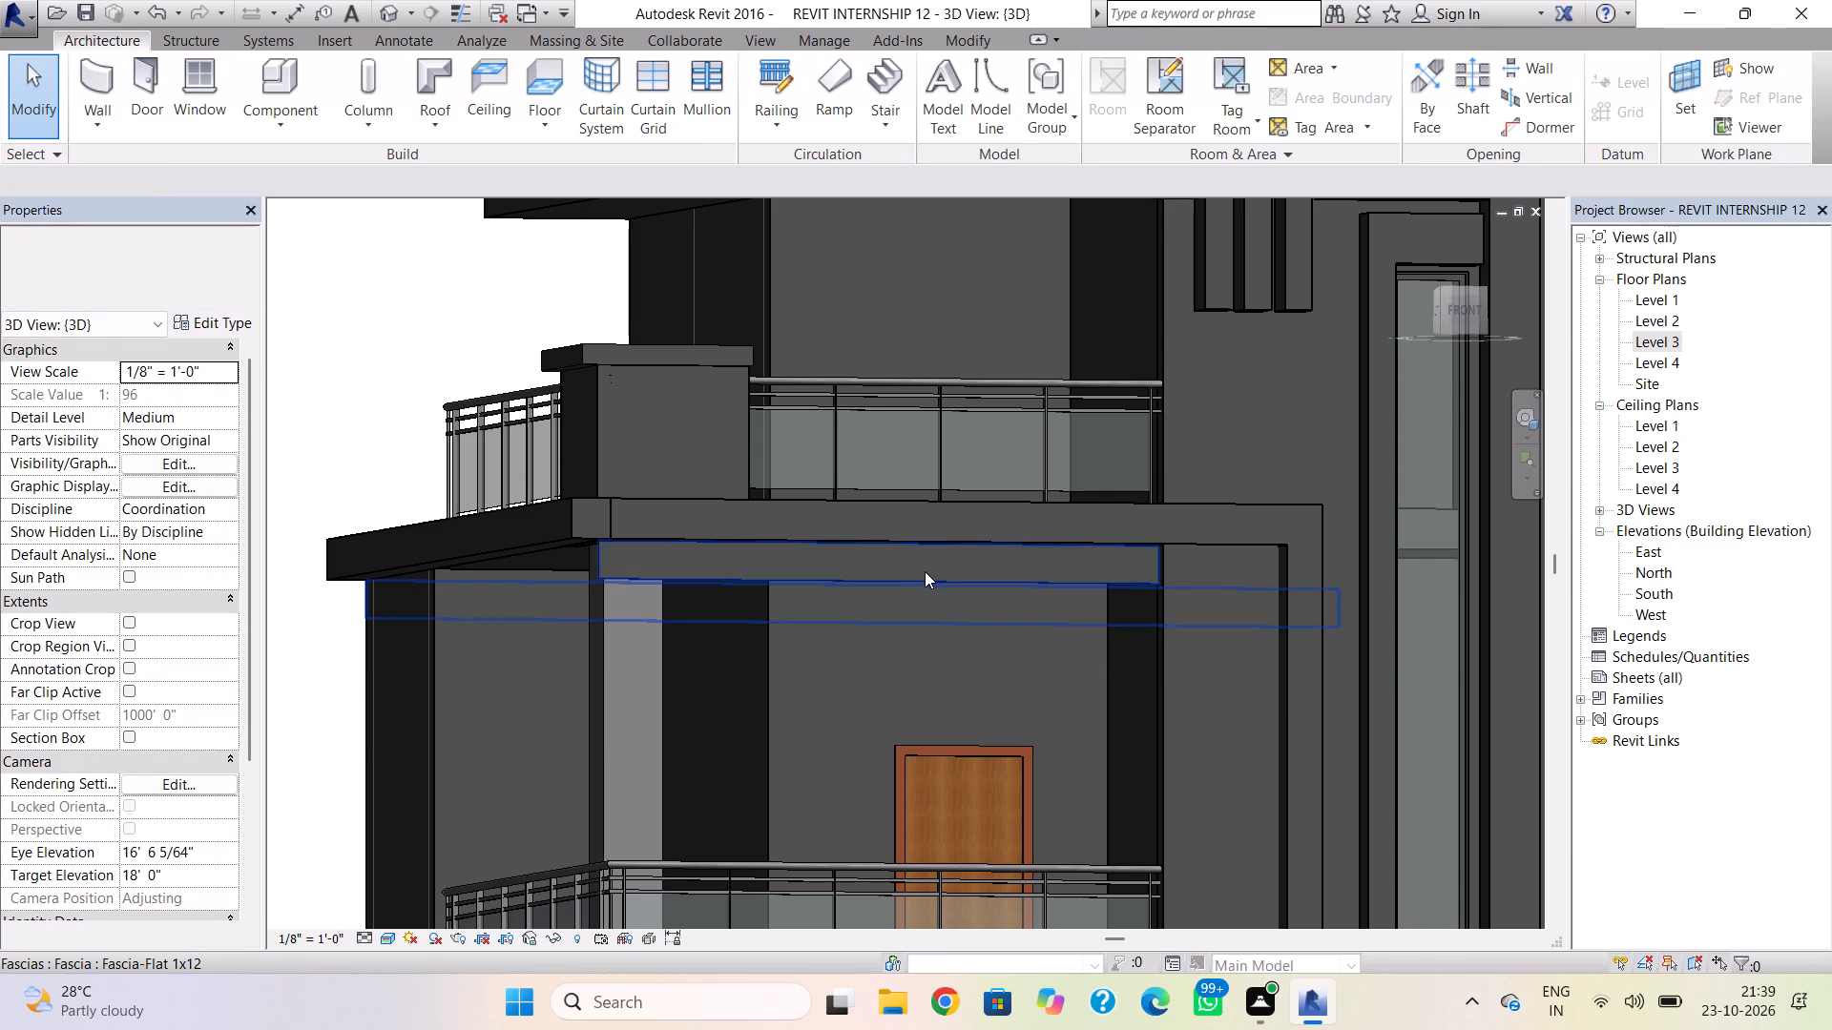
# Undo the fascia added along the lower front edge of the Level 3 balcony slab.
pyautogui.hotkey('ctrl', 'z')
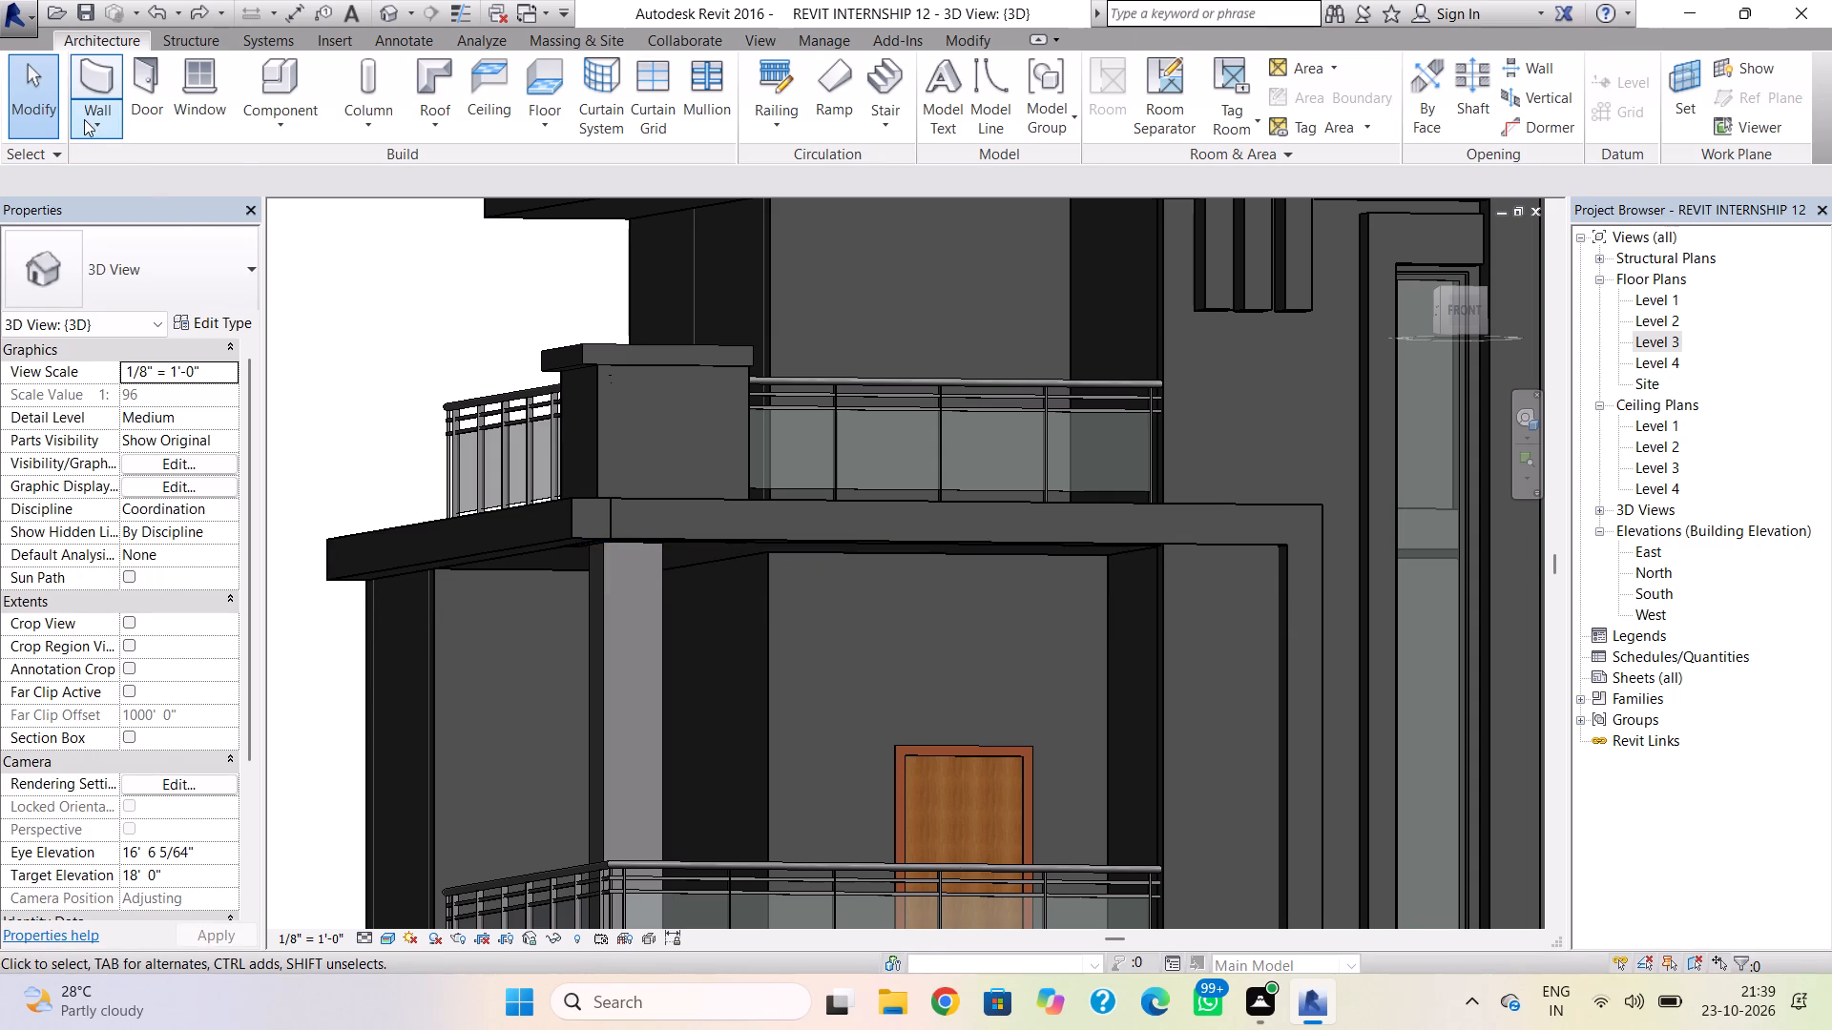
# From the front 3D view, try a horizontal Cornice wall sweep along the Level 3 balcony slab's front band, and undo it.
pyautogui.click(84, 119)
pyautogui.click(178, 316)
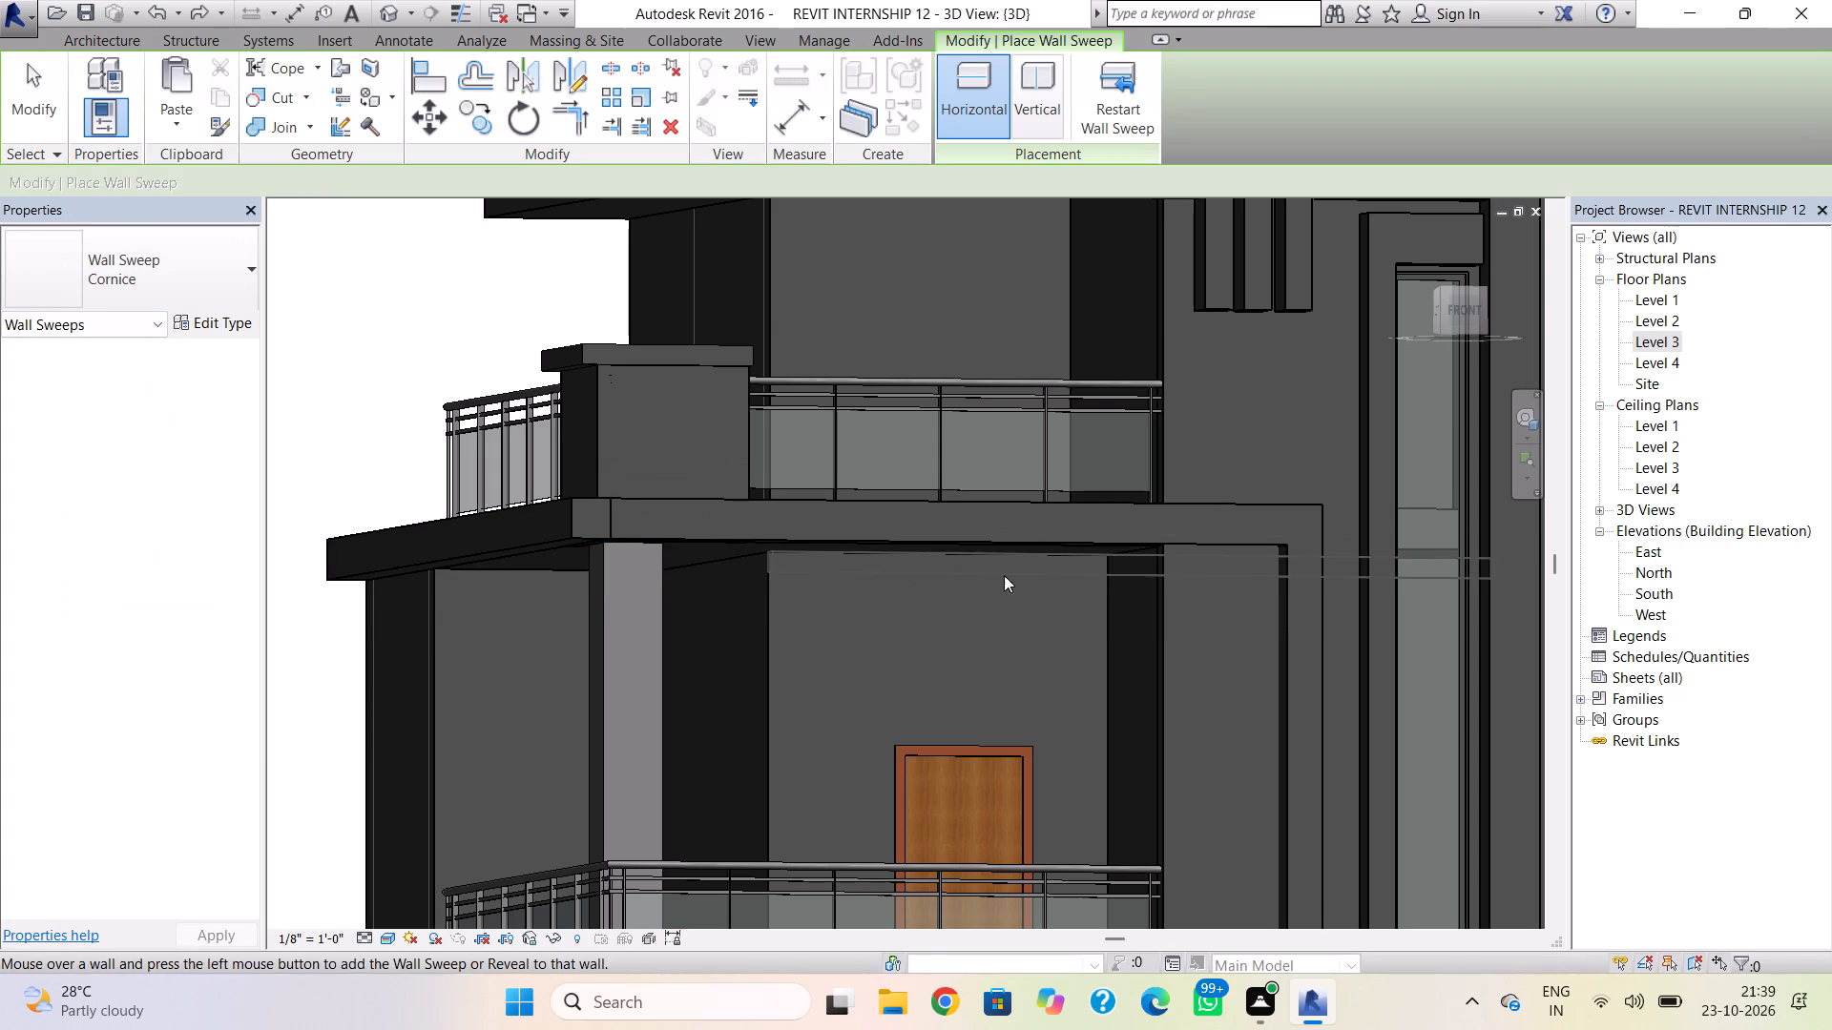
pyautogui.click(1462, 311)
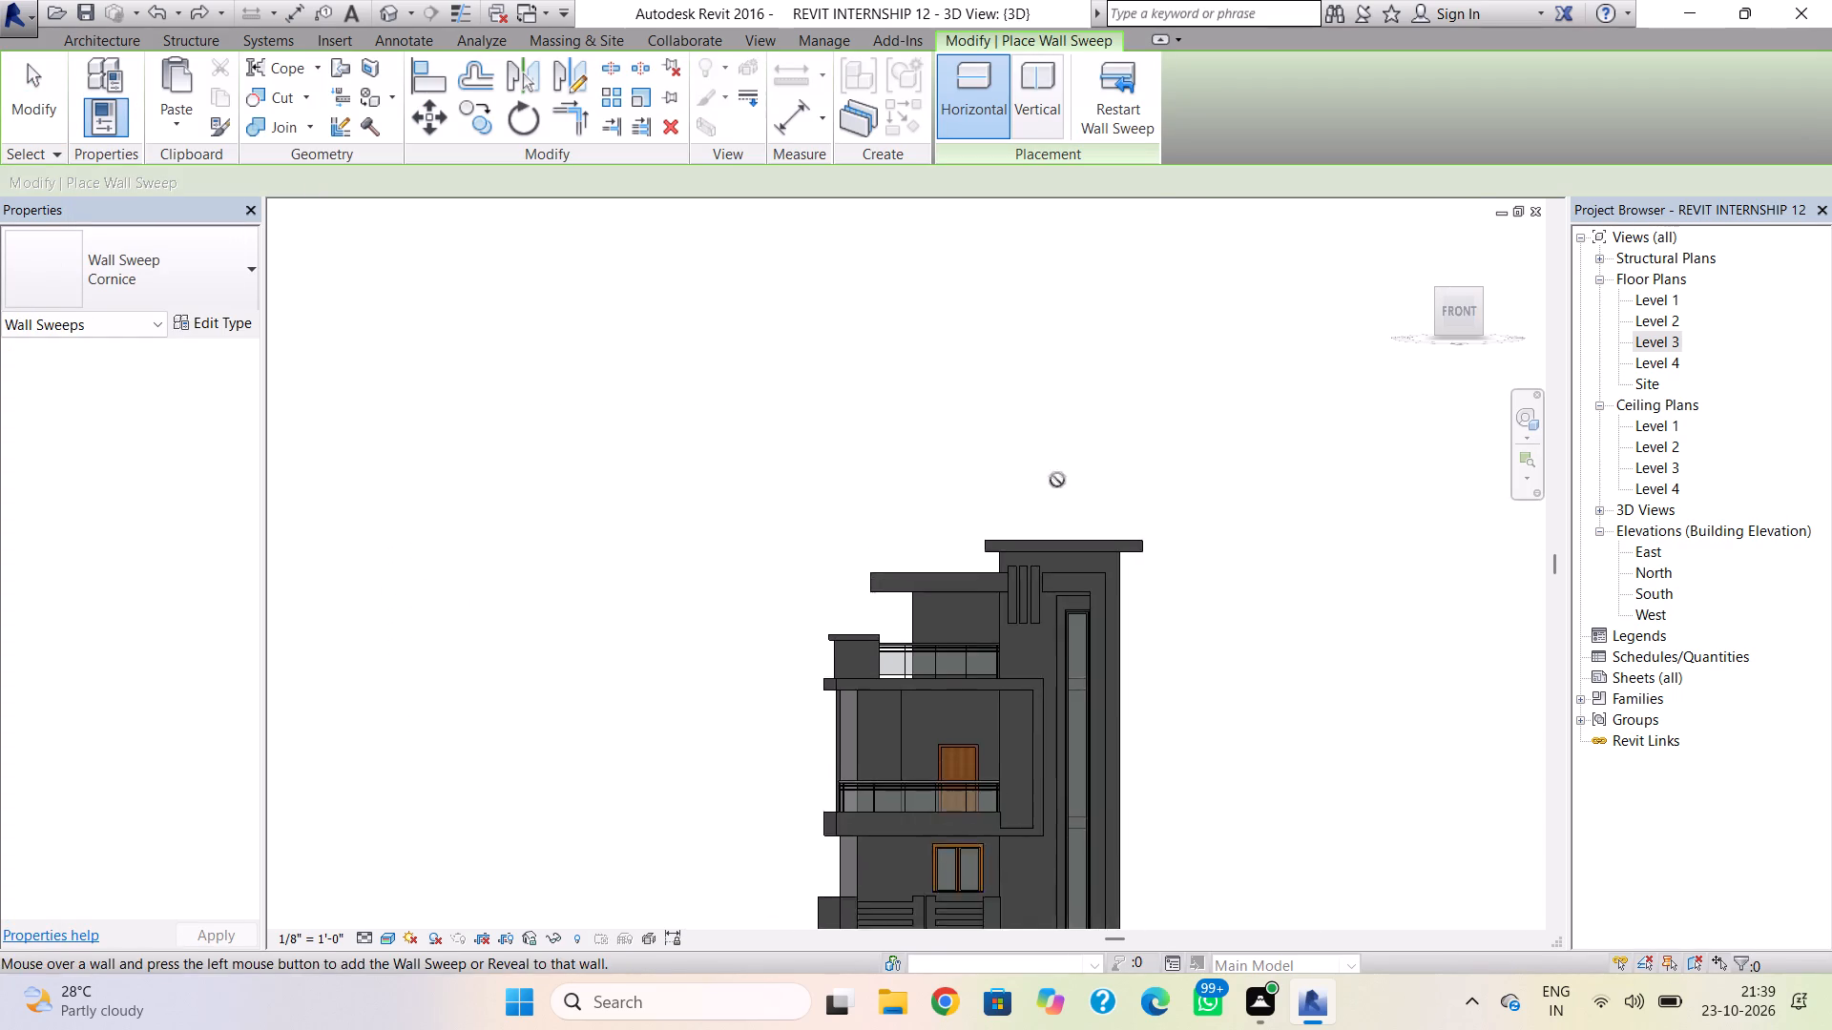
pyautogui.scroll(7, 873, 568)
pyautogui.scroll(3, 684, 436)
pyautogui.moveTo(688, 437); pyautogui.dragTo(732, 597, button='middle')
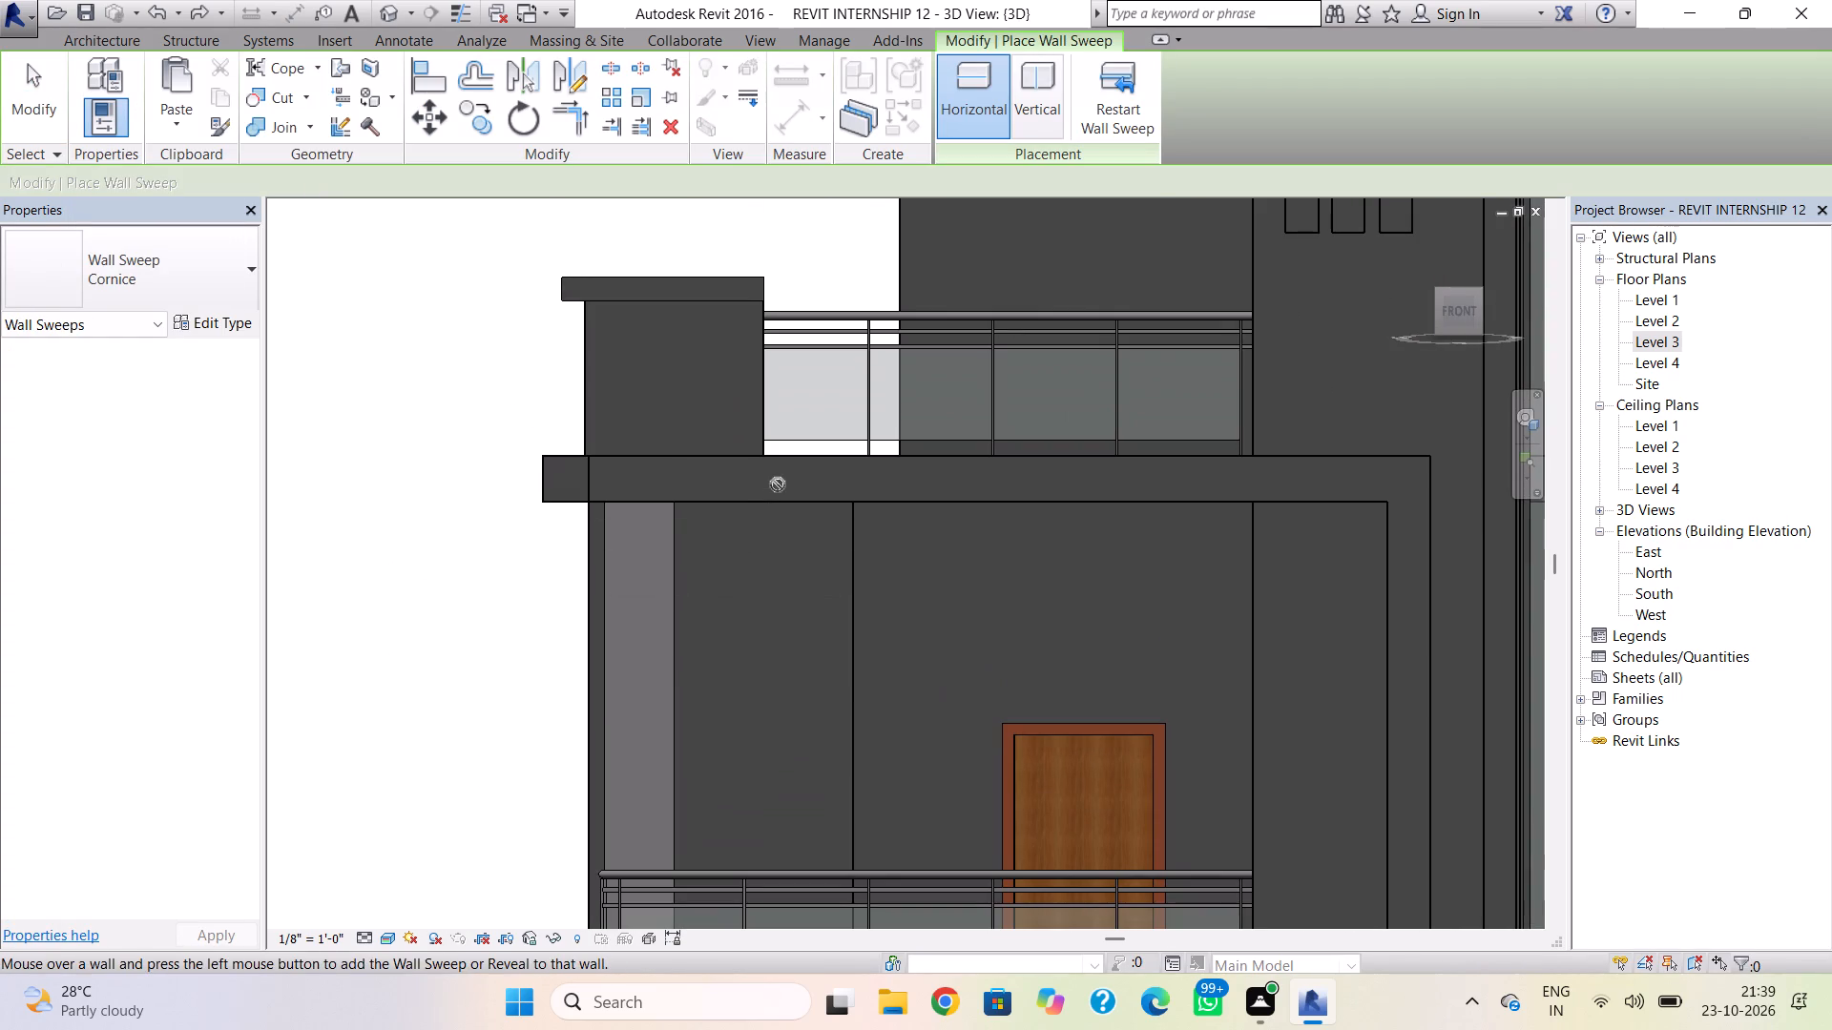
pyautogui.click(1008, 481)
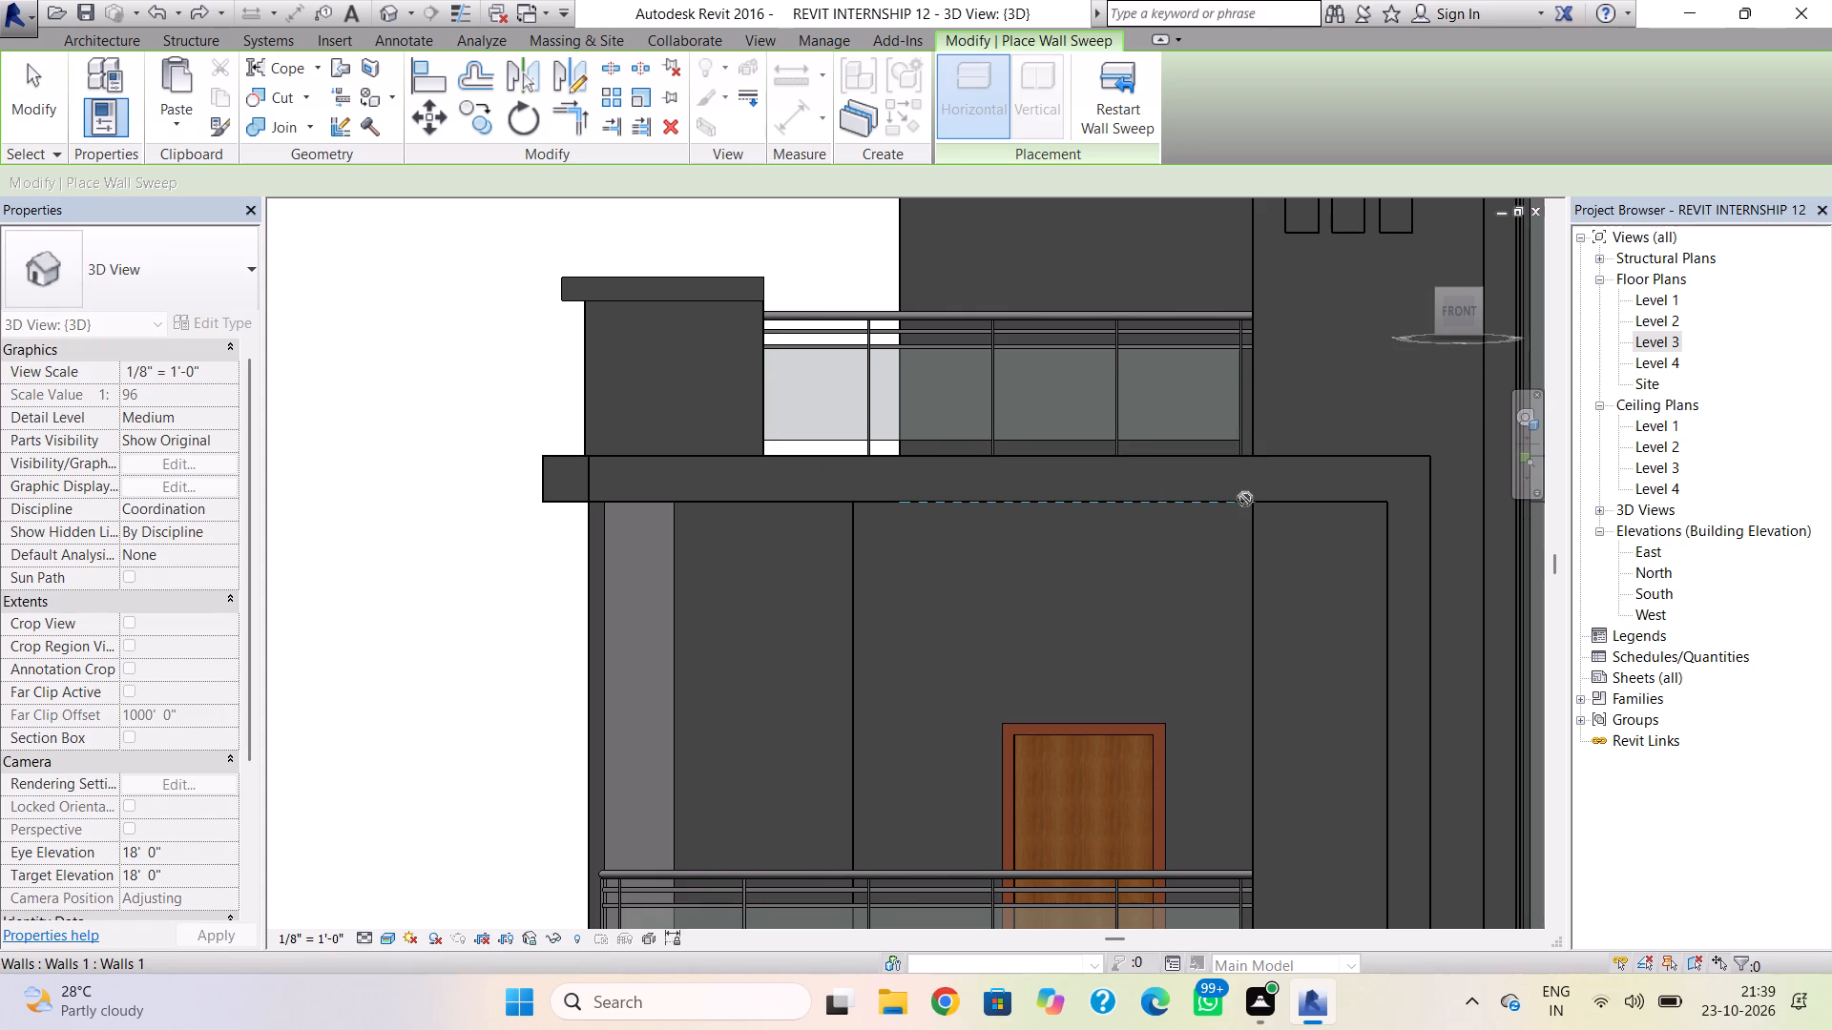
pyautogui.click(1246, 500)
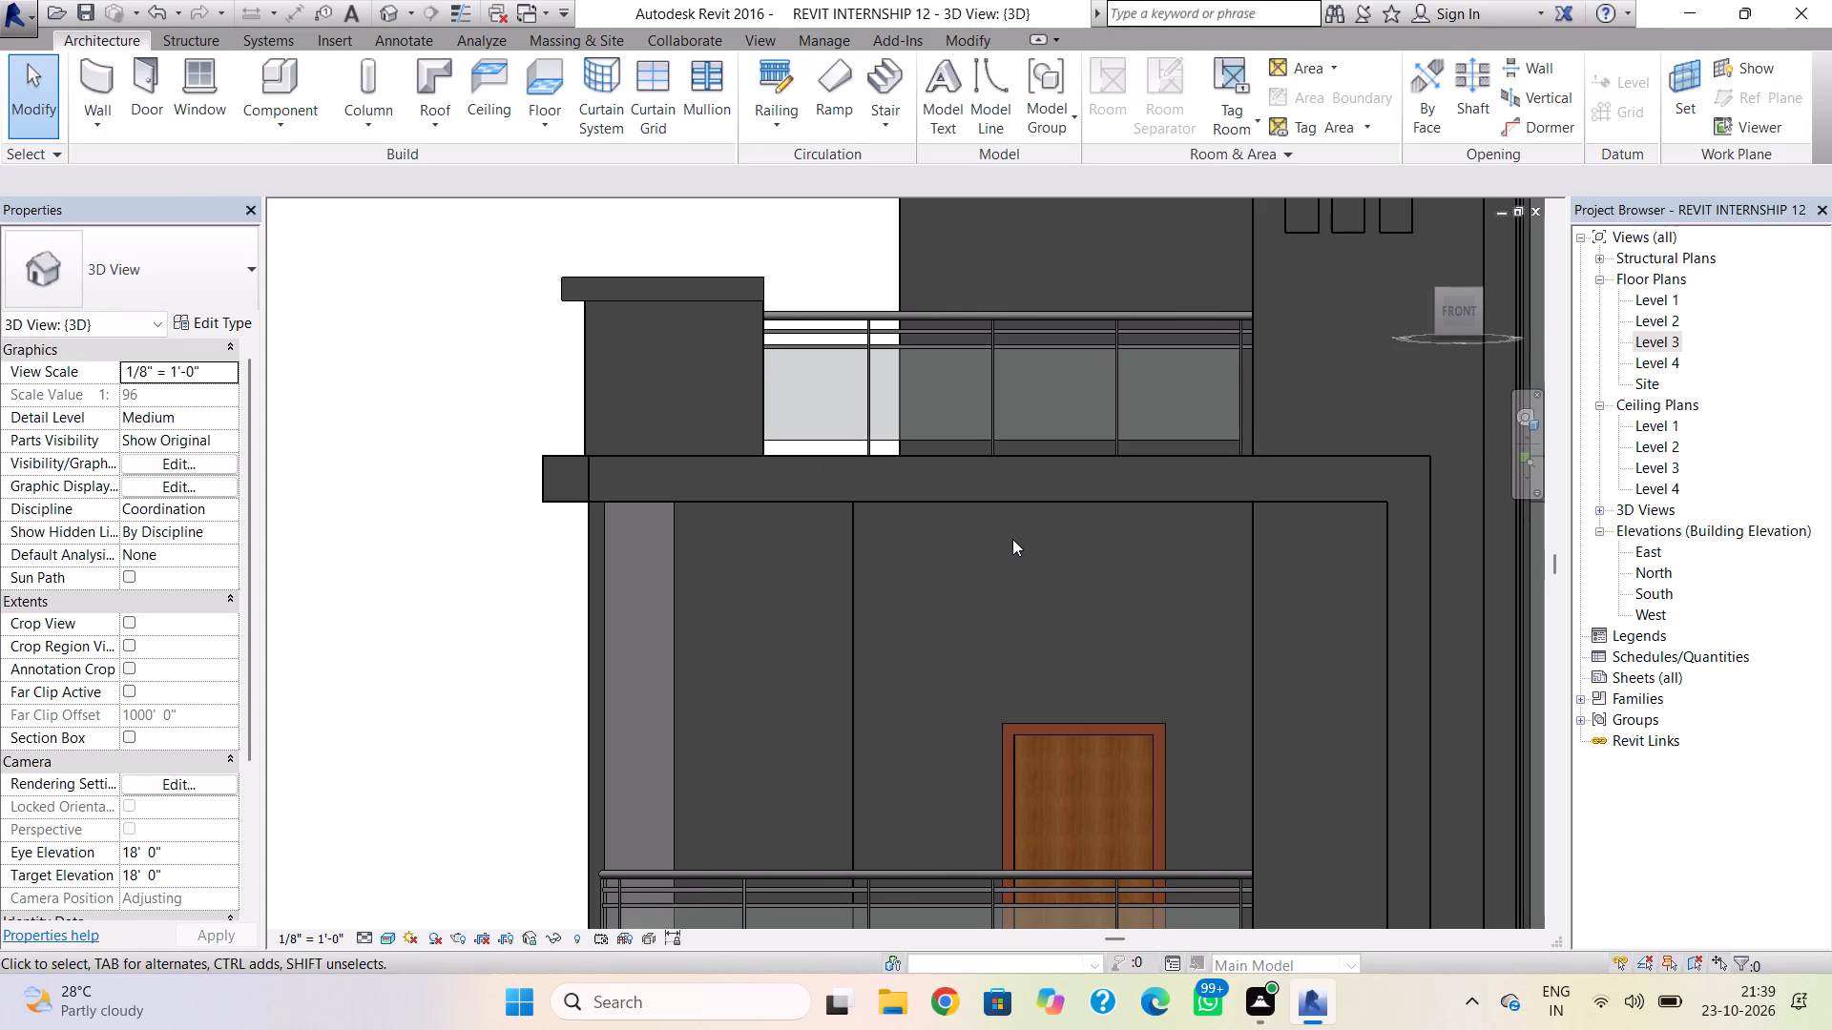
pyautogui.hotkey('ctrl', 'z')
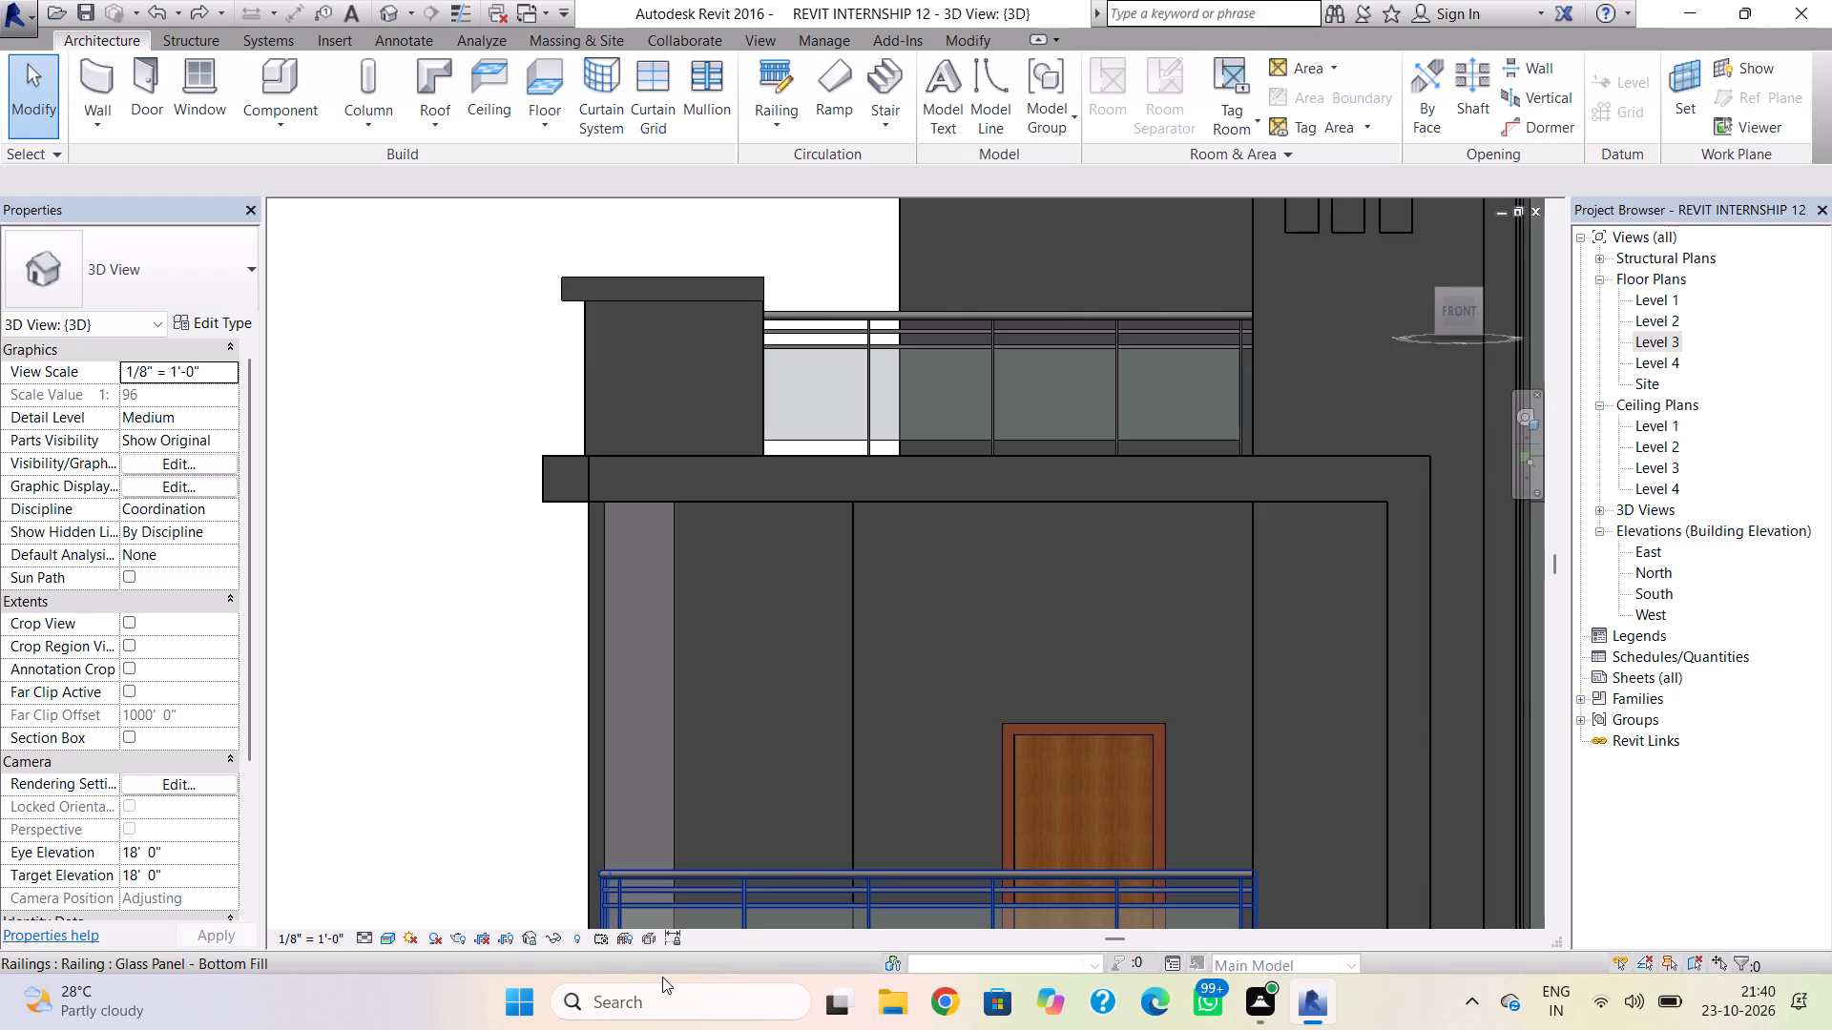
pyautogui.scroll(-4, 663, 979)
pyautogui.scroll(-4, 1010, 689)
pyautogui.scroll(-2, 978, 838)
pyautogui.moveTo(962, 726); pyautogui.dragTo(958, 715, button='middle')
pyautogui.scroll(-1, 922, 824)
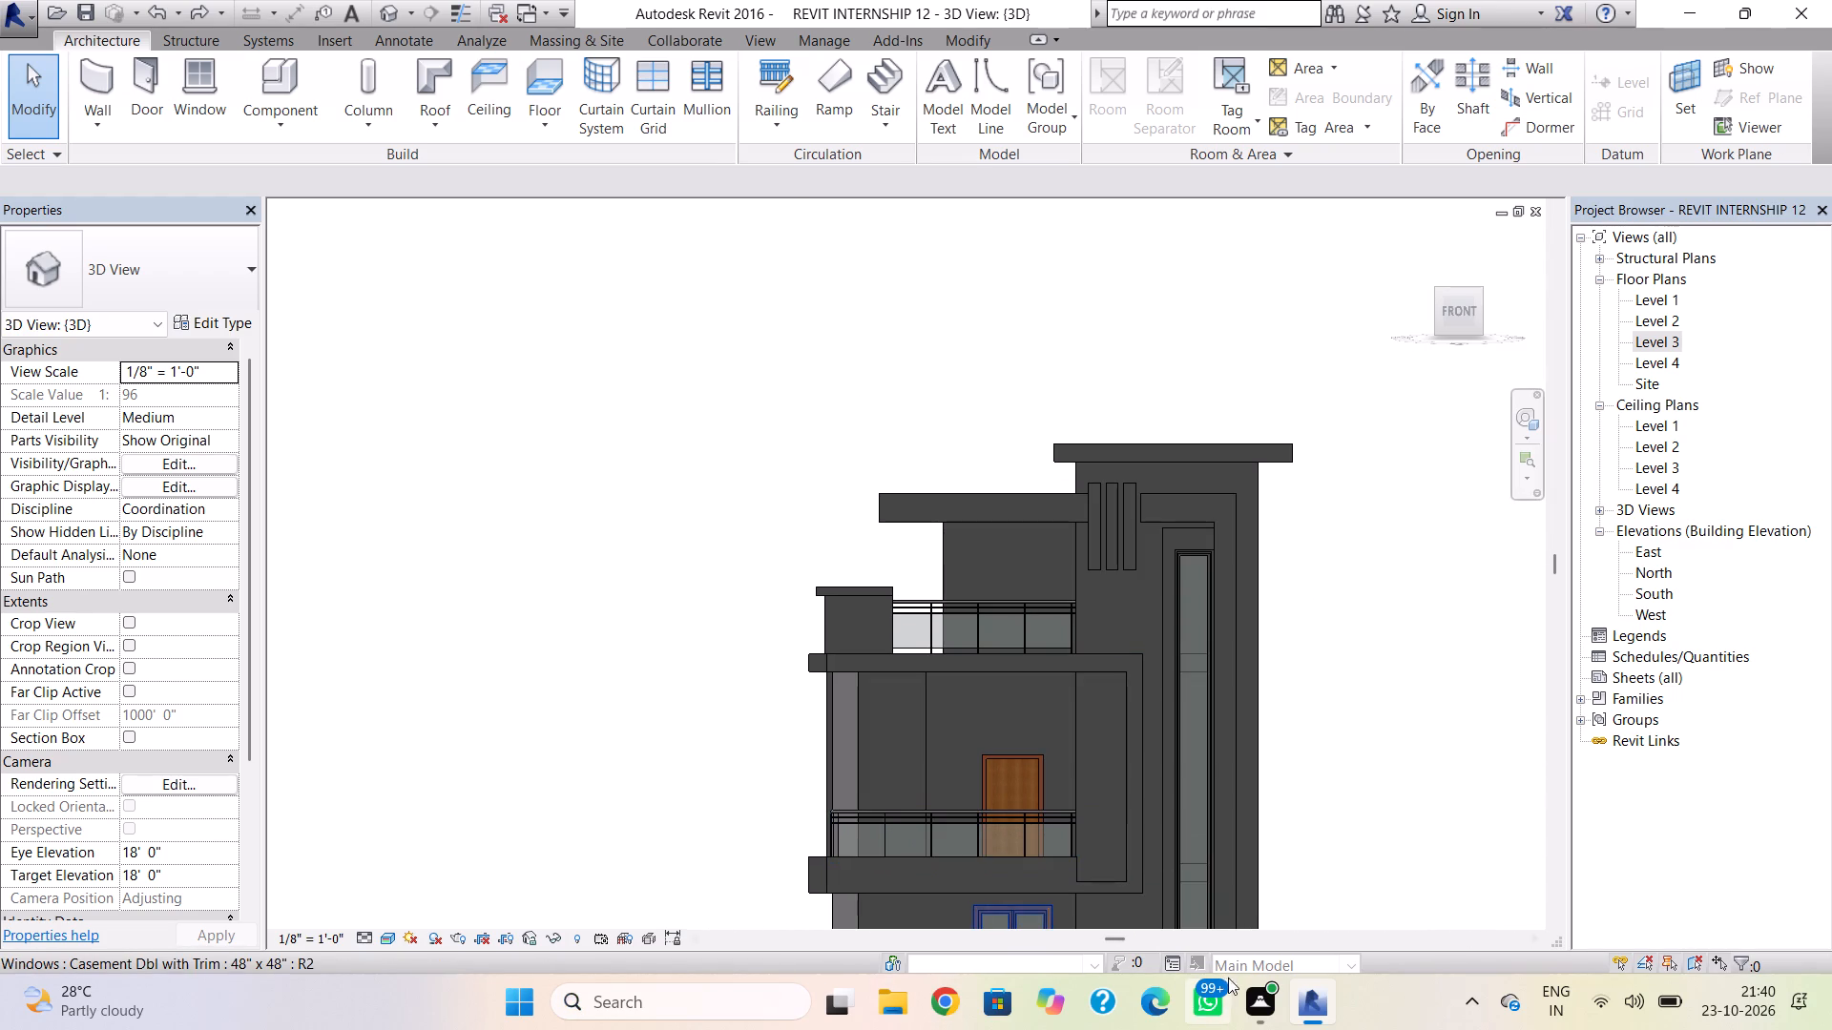
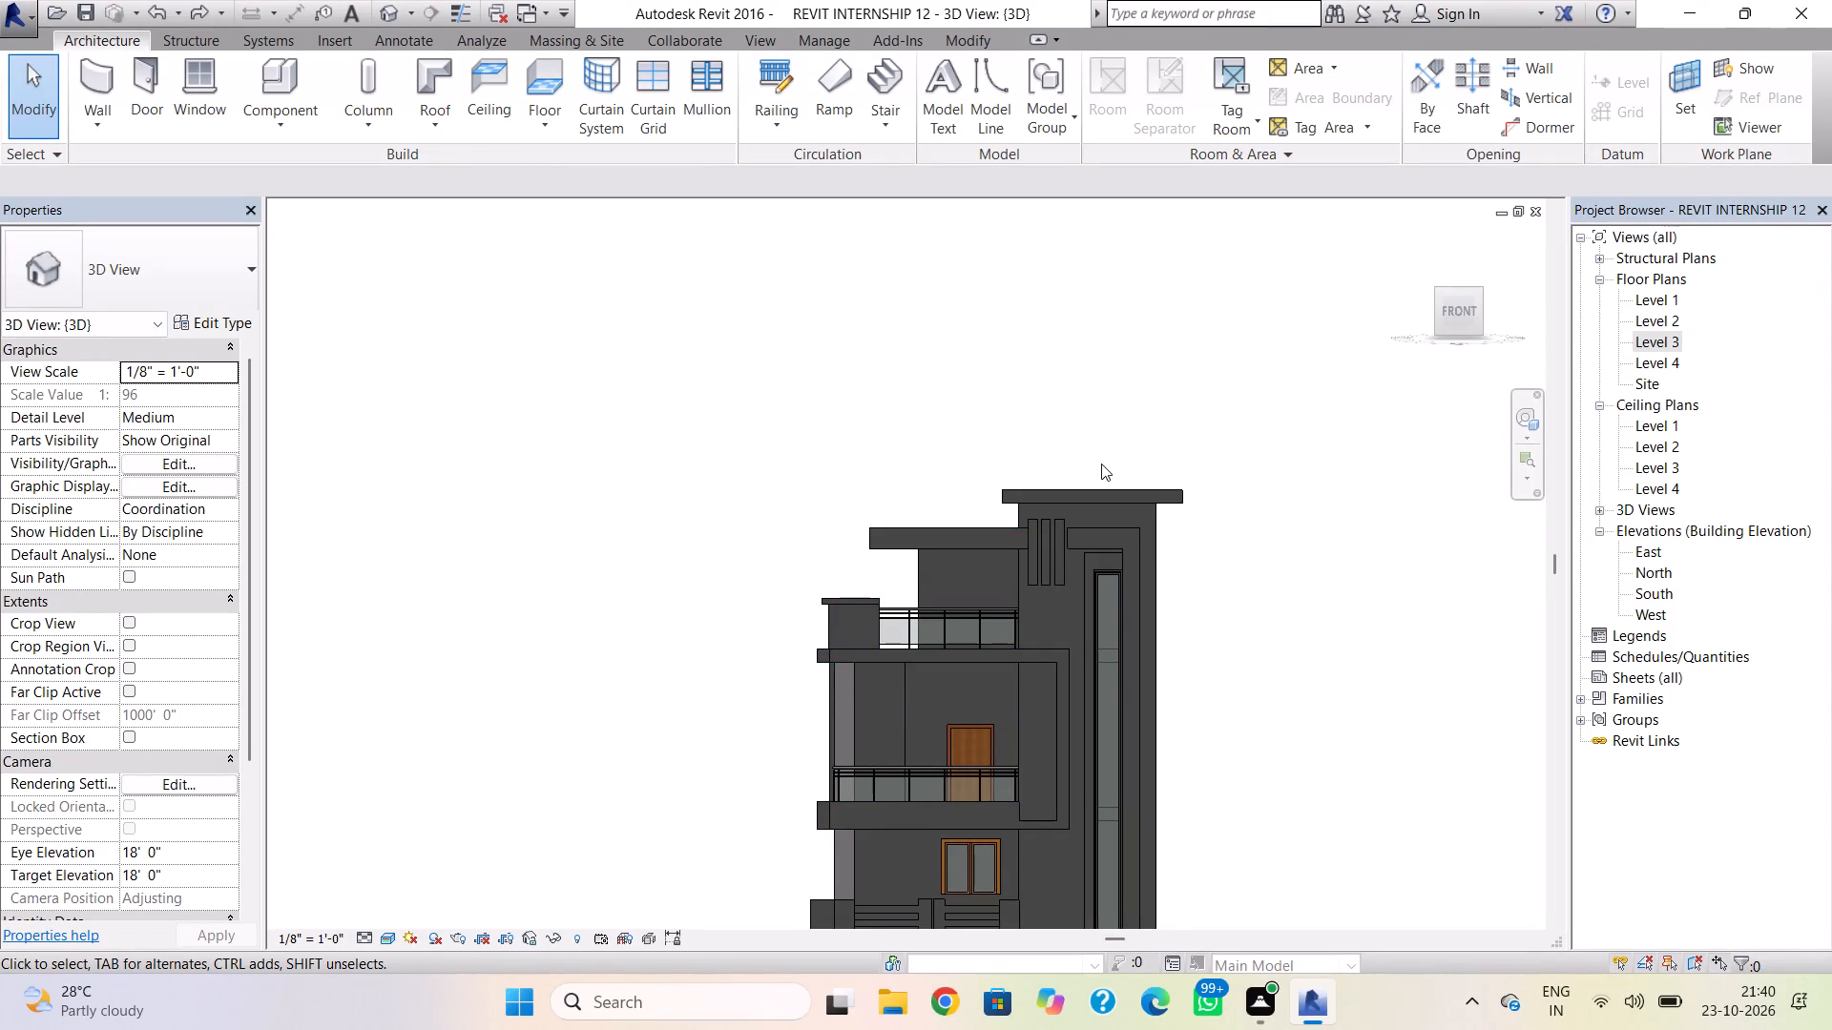
# Edit the in-place wall model containing the three vertical fins and set its work plane to the front face of the top roof slab.
pyautogui.scroll(4, 1100, 463)
pyautogui.click(1061, 507)
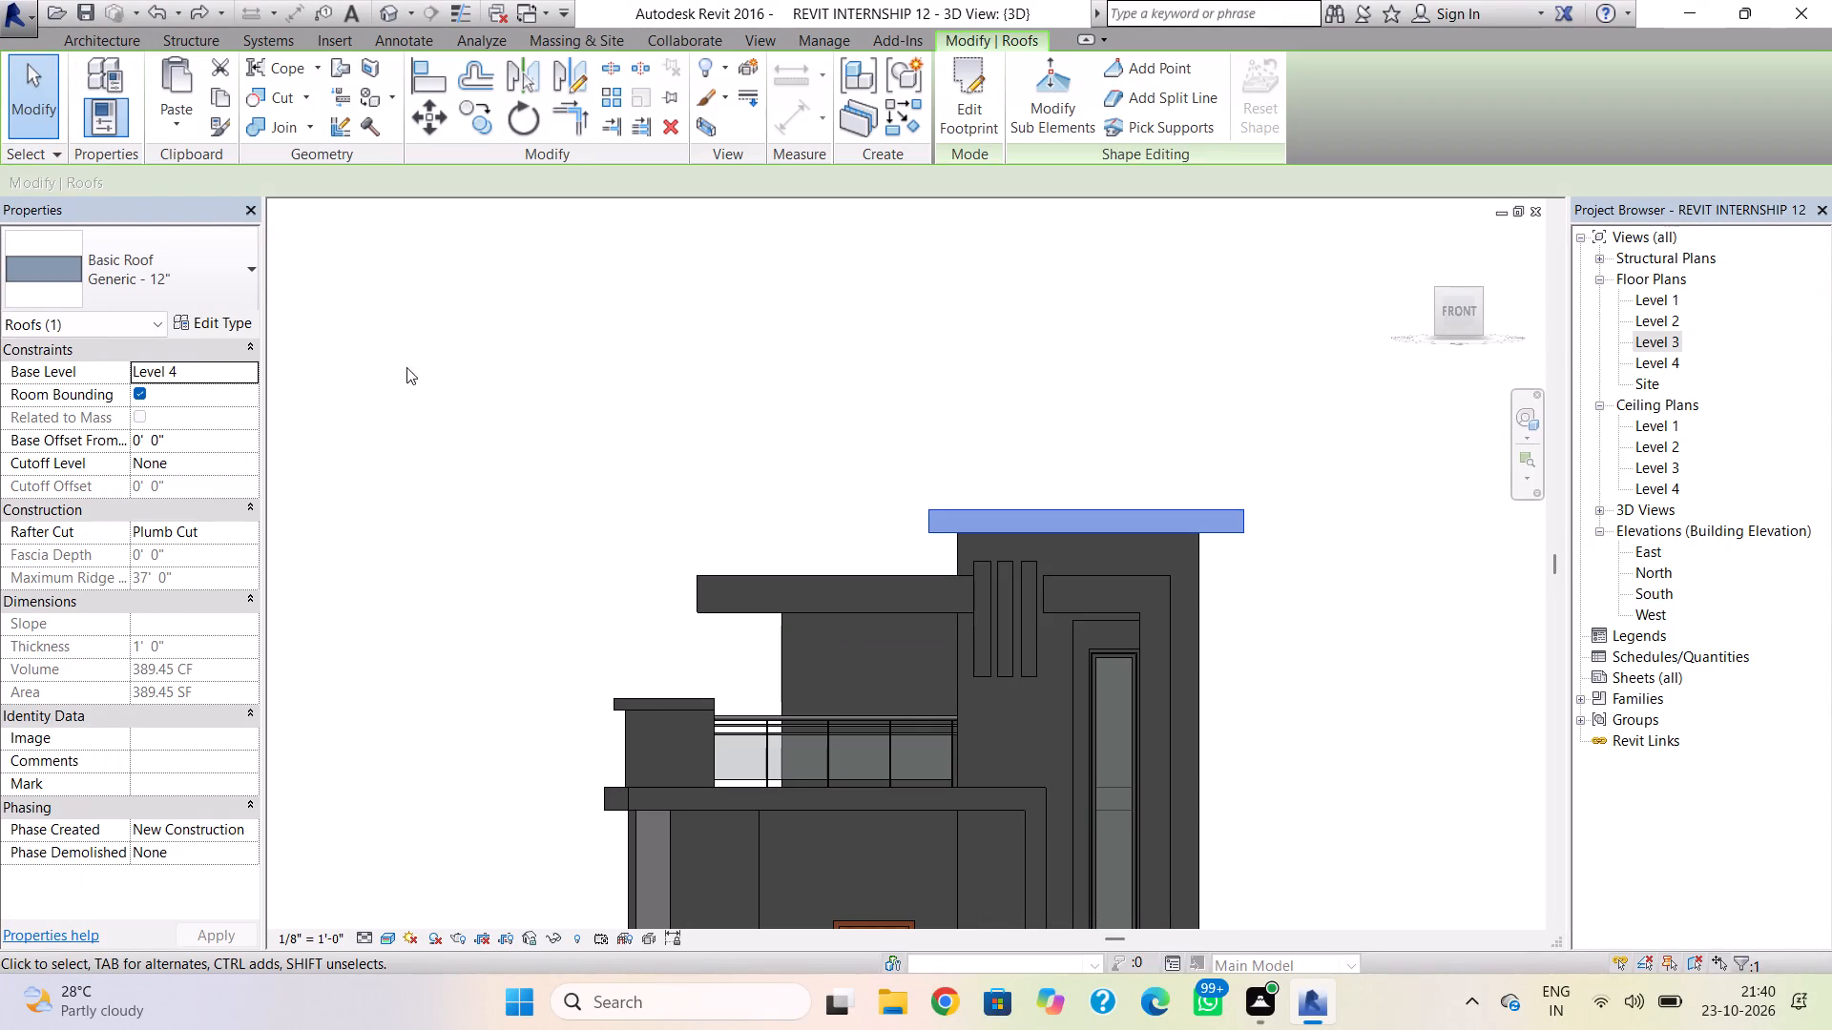
pyautogui.doubleClick(1024, 649)
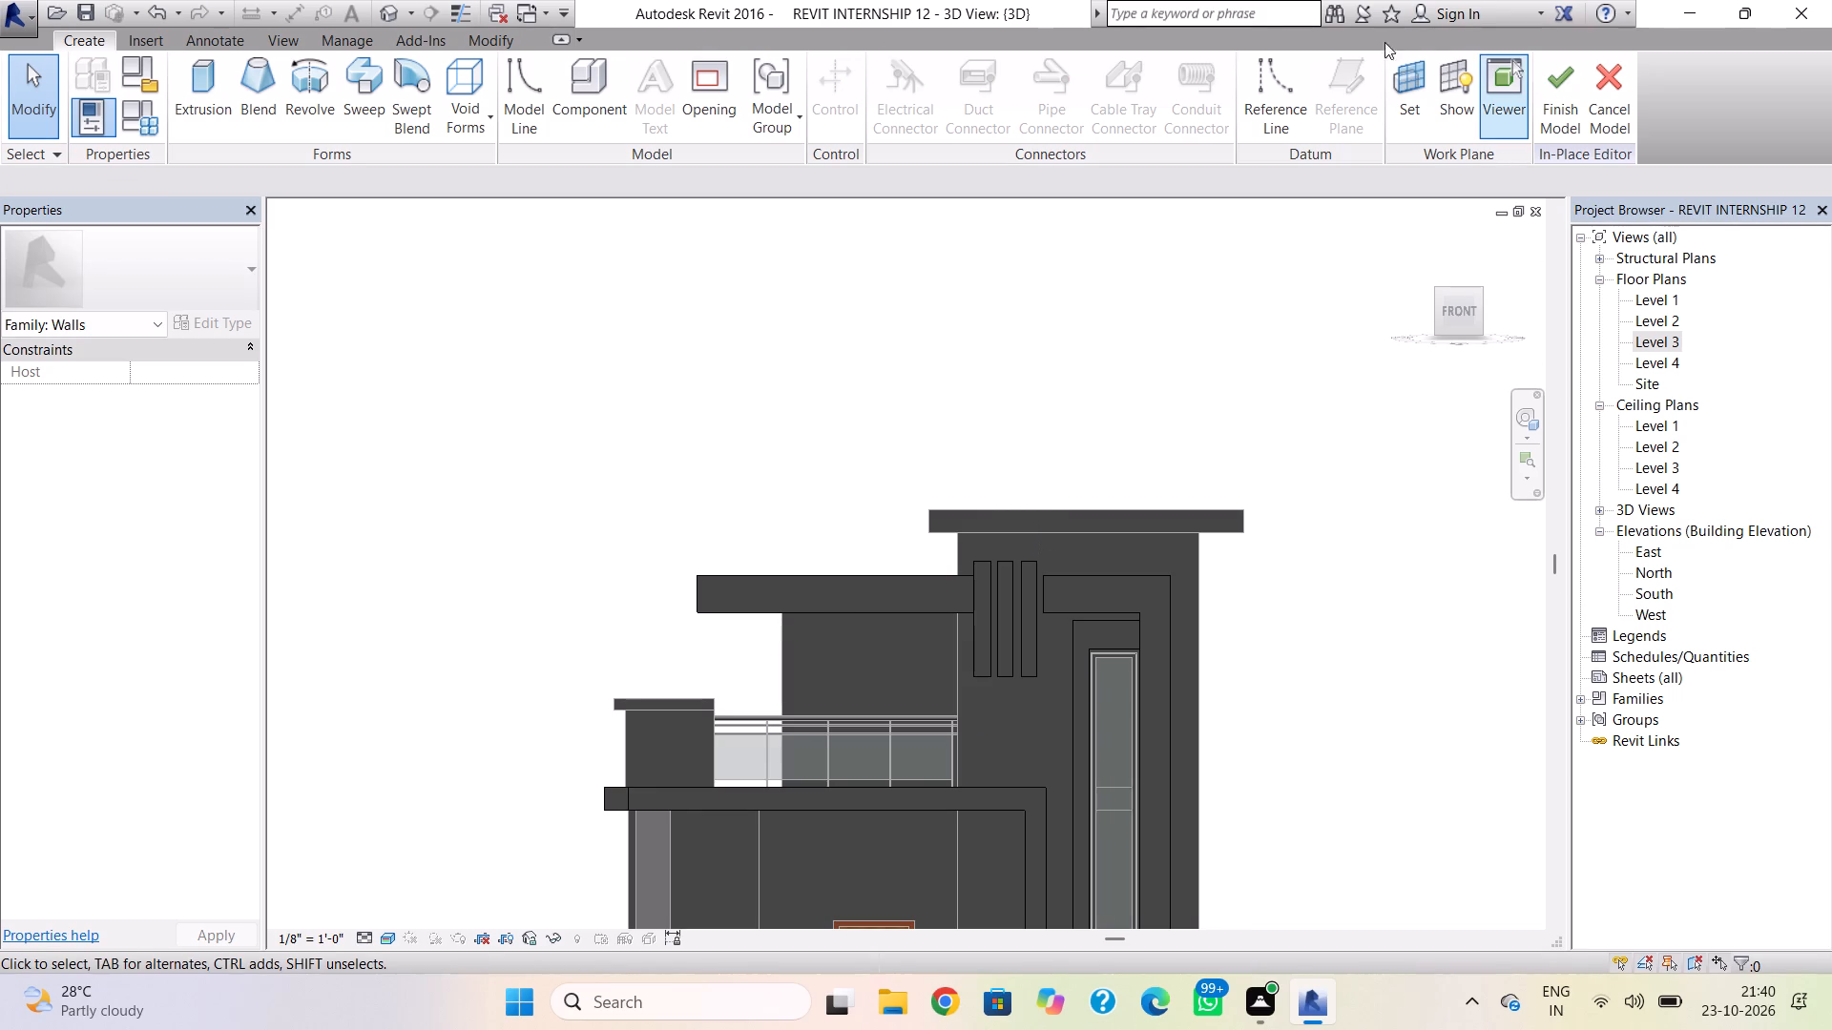
pyautogui.click(1397, 75)
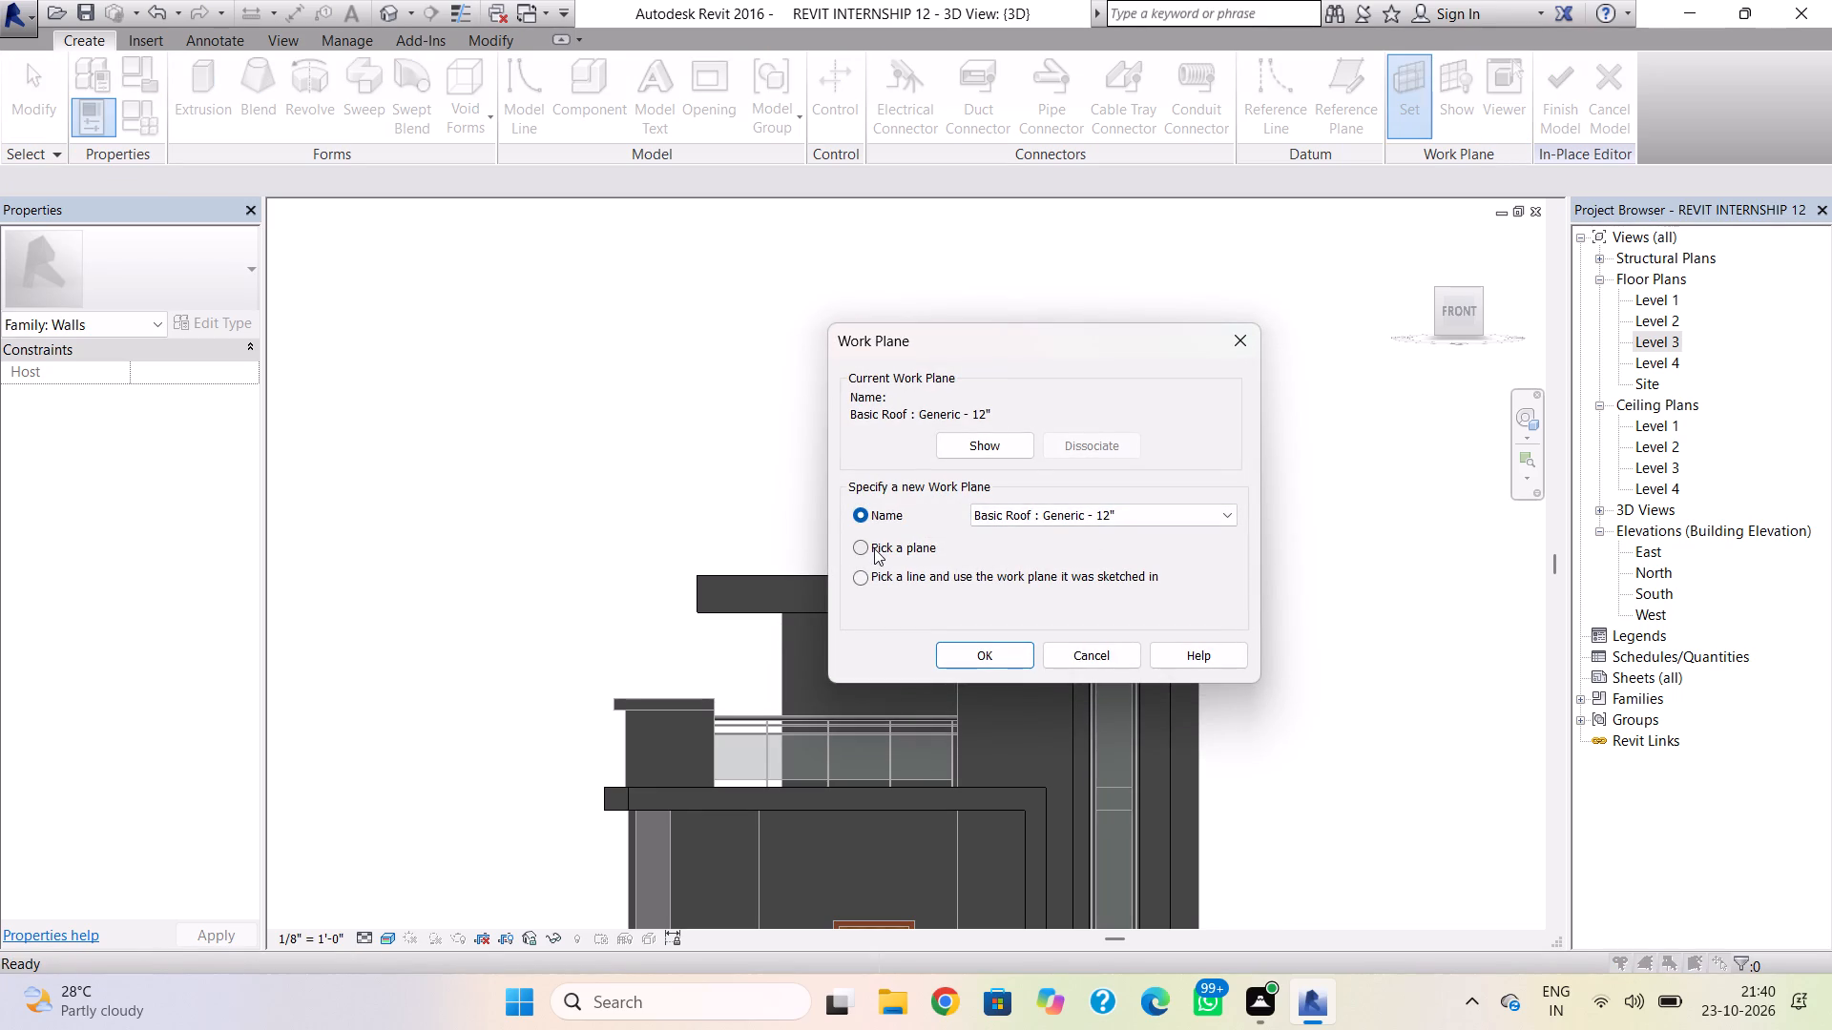
pyautogui.click(861, 548)
pyautogui.click(977, 650)
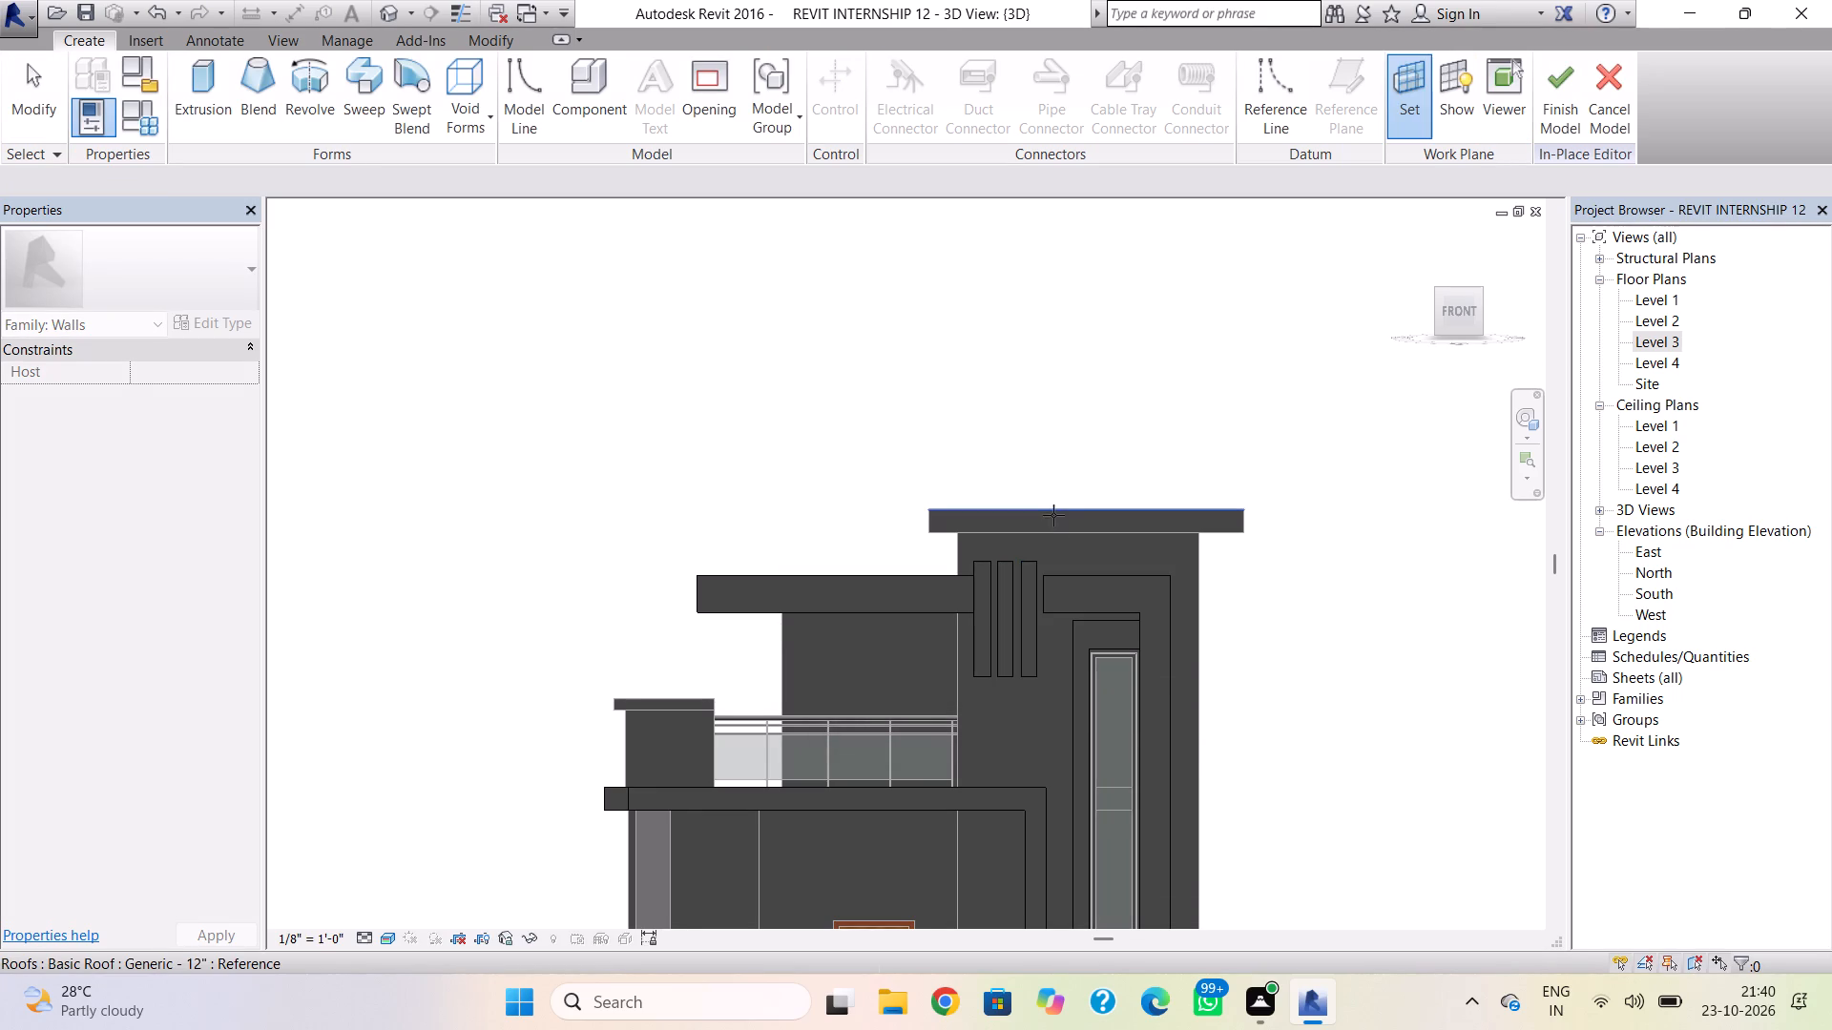
pyautogui.scroll(3, 1240, 523)
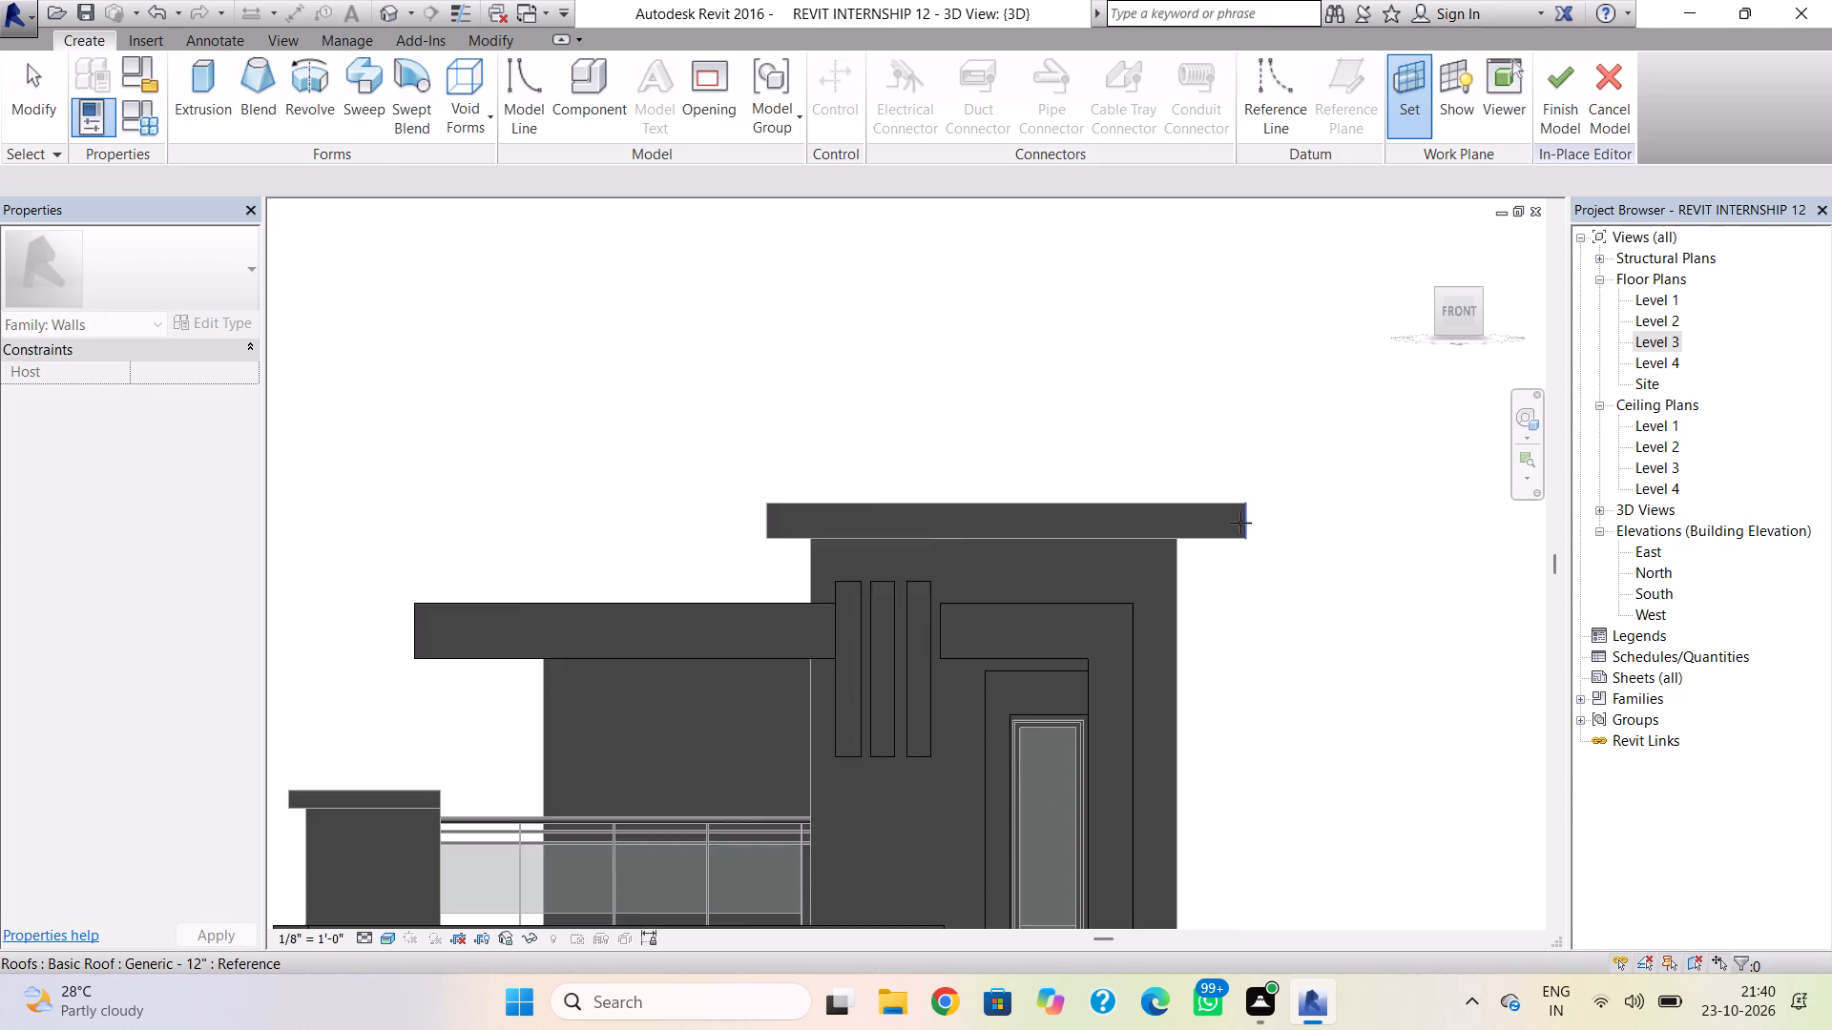
pyautogui.scroll(5, 1240, 523)
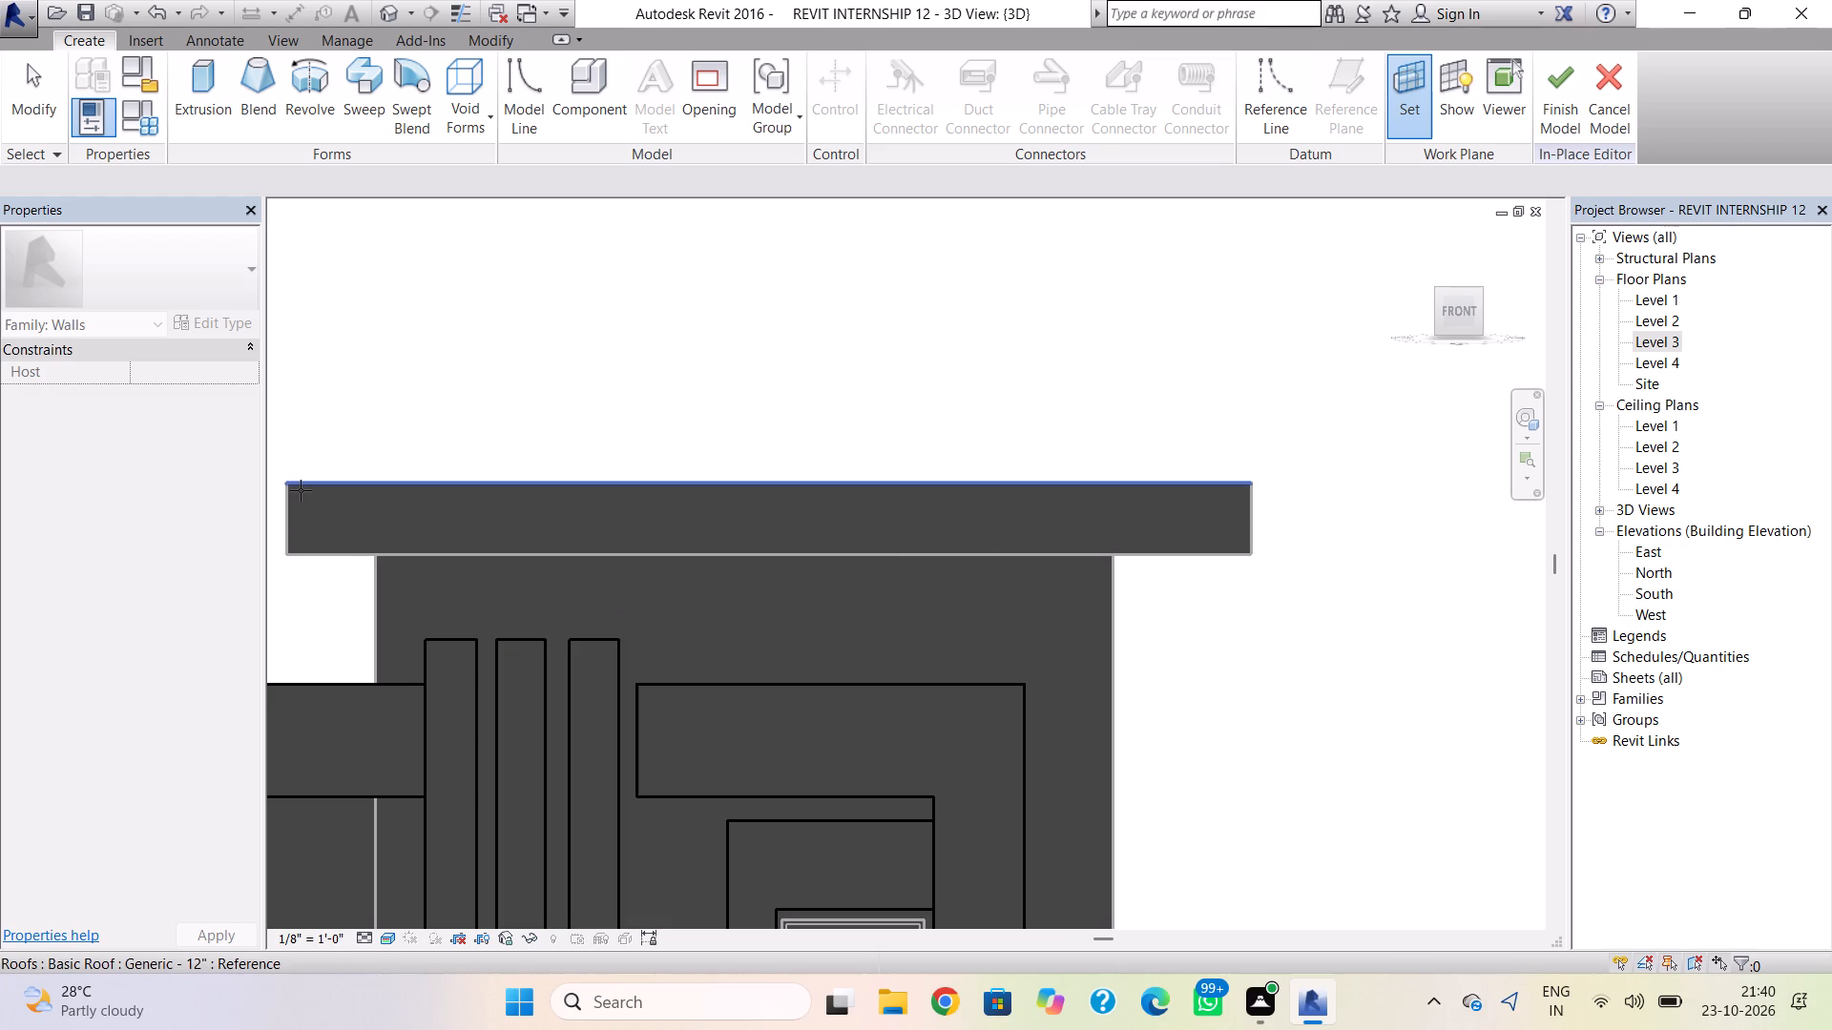
pyautogui.scroll(4, 302, 495)
pyautogui.moveTo(322, 506); pyautogui.dragTo(435, 516, button='middle')
pyautogui.keyDown('shift'); pyautogui.moveTo(444, 515); pyautogui.dragTo(521, 533, button='right'); pyautogui.keyUp('shift')
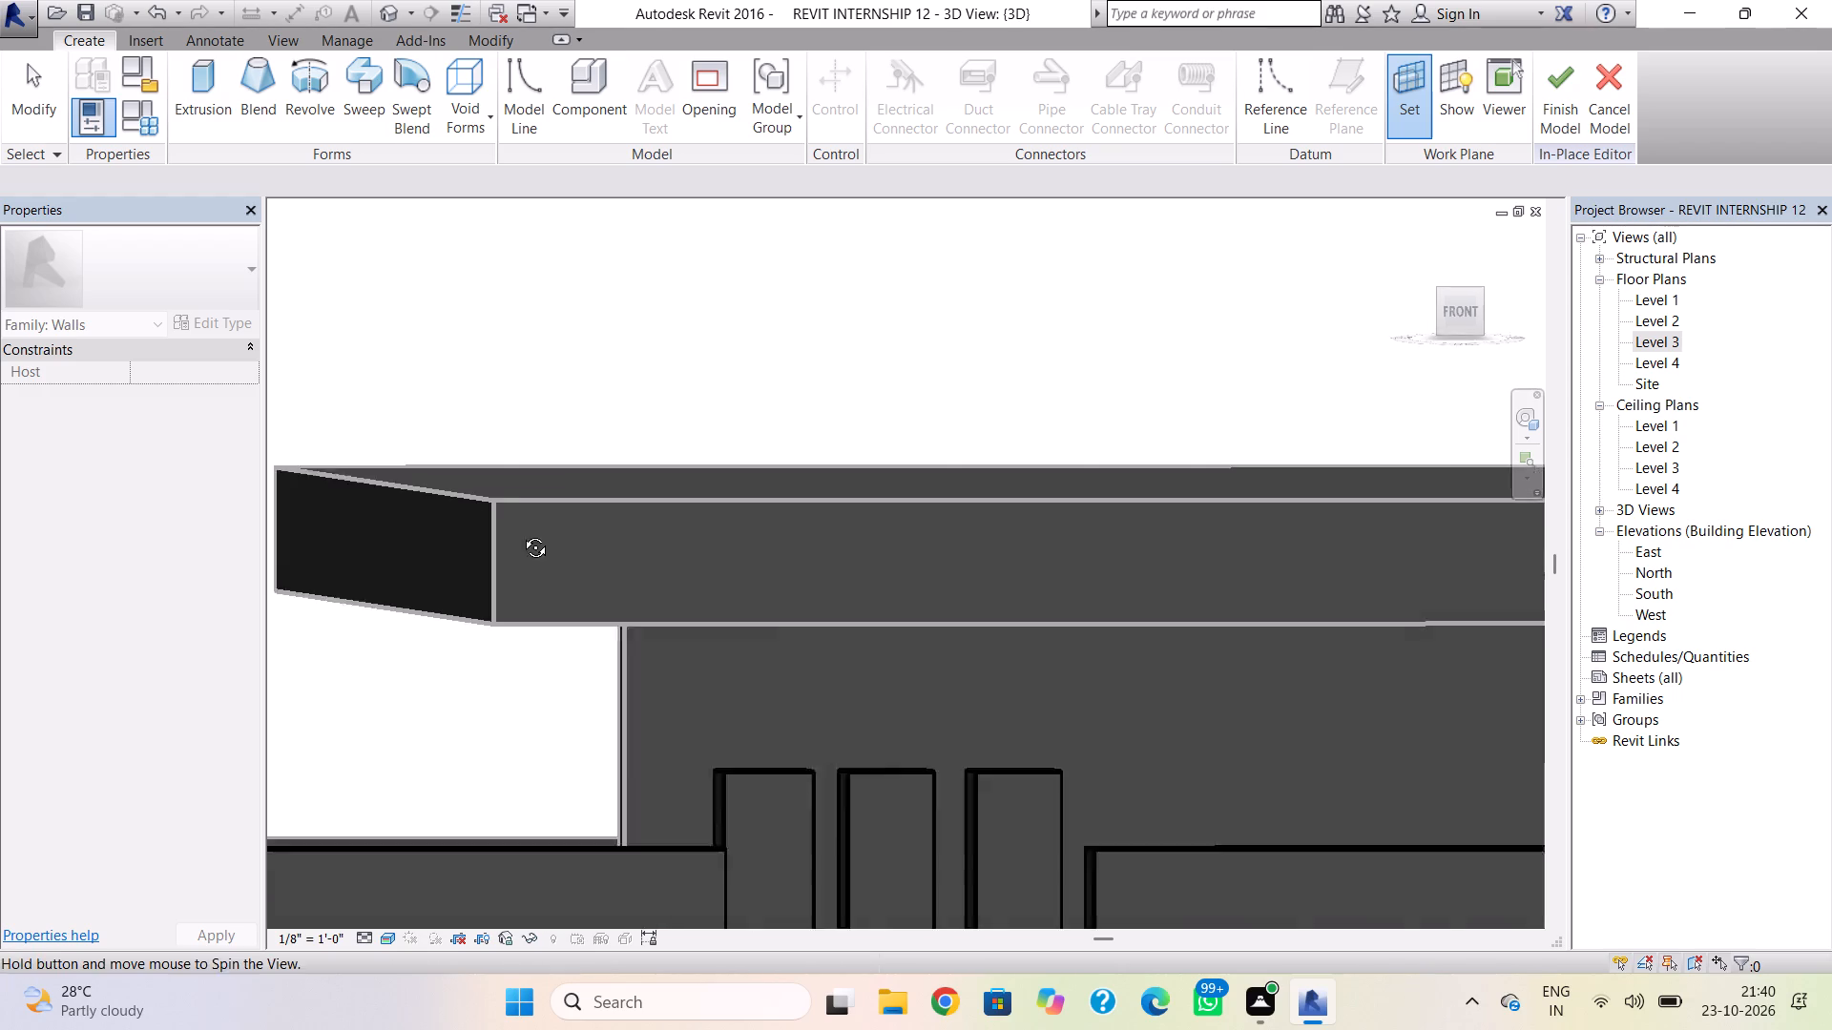
pyautogui.keyDown('shift'); pyautogui.moveTo(521, 533); pyautogui.dragTo(562, 550, button='right'); pyautogui.keyUp('shift')
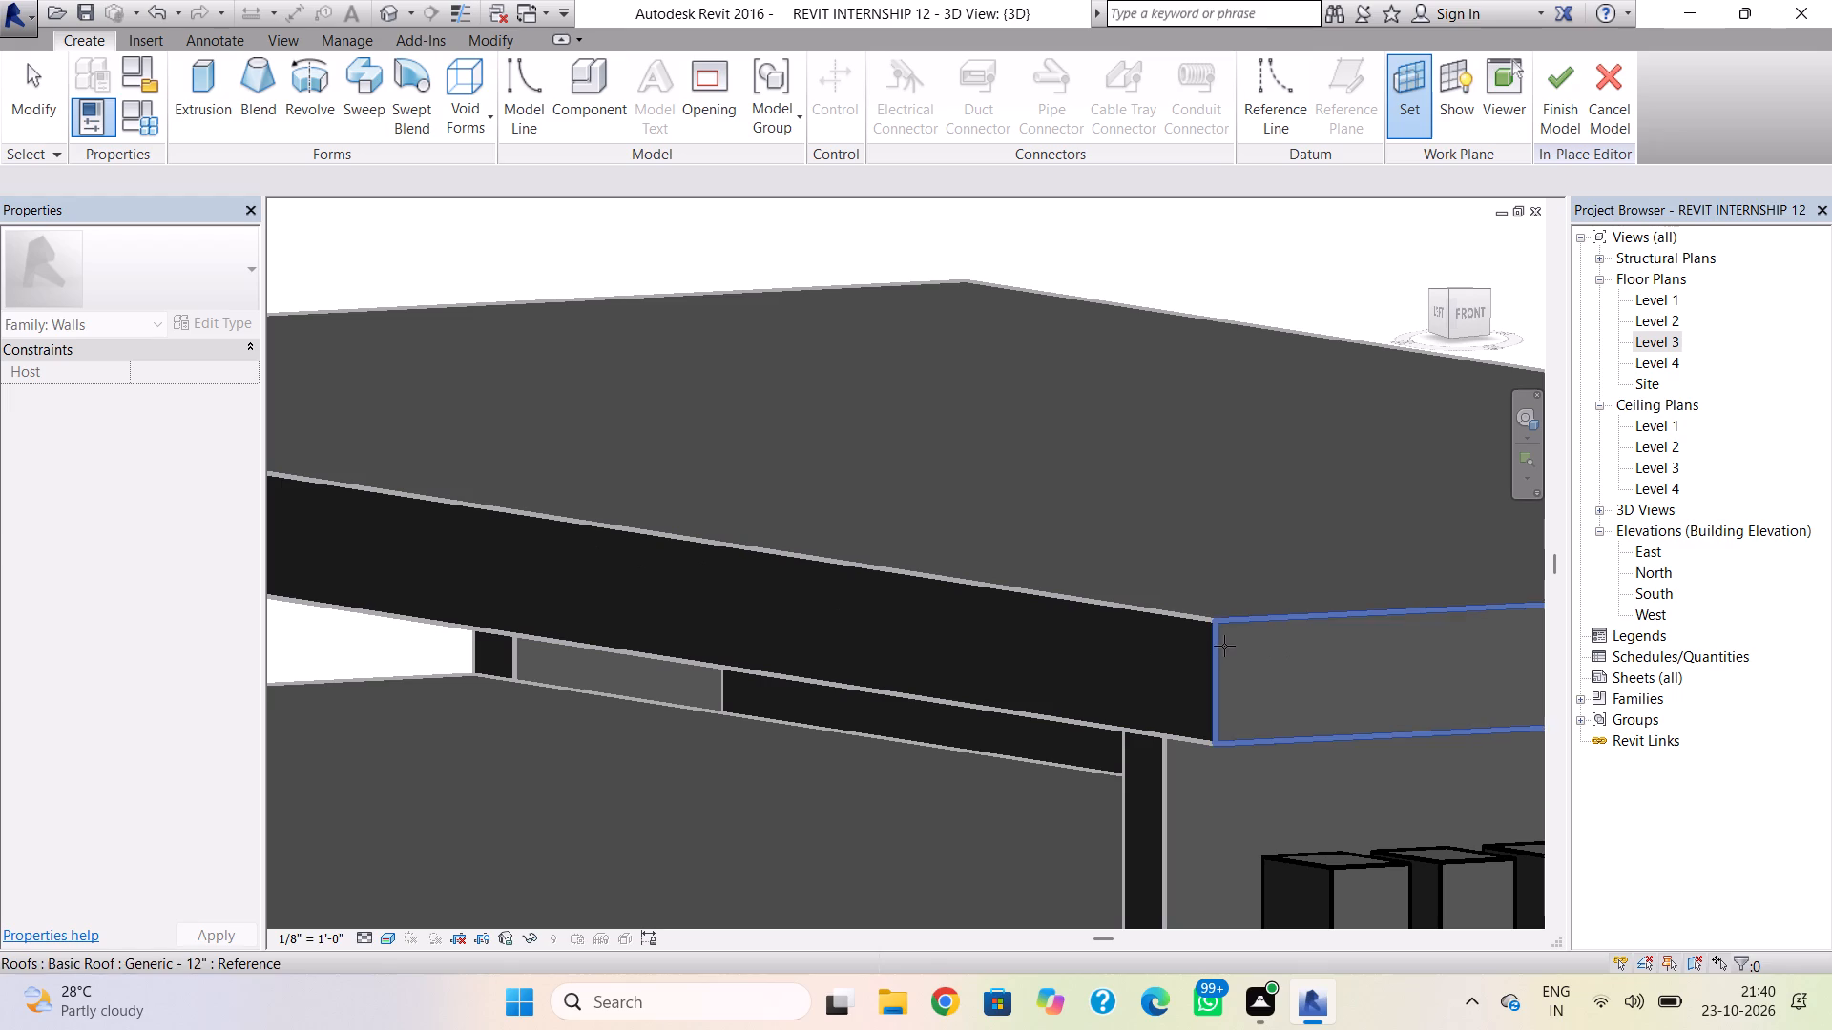
pyautogui.click(1223, 646)
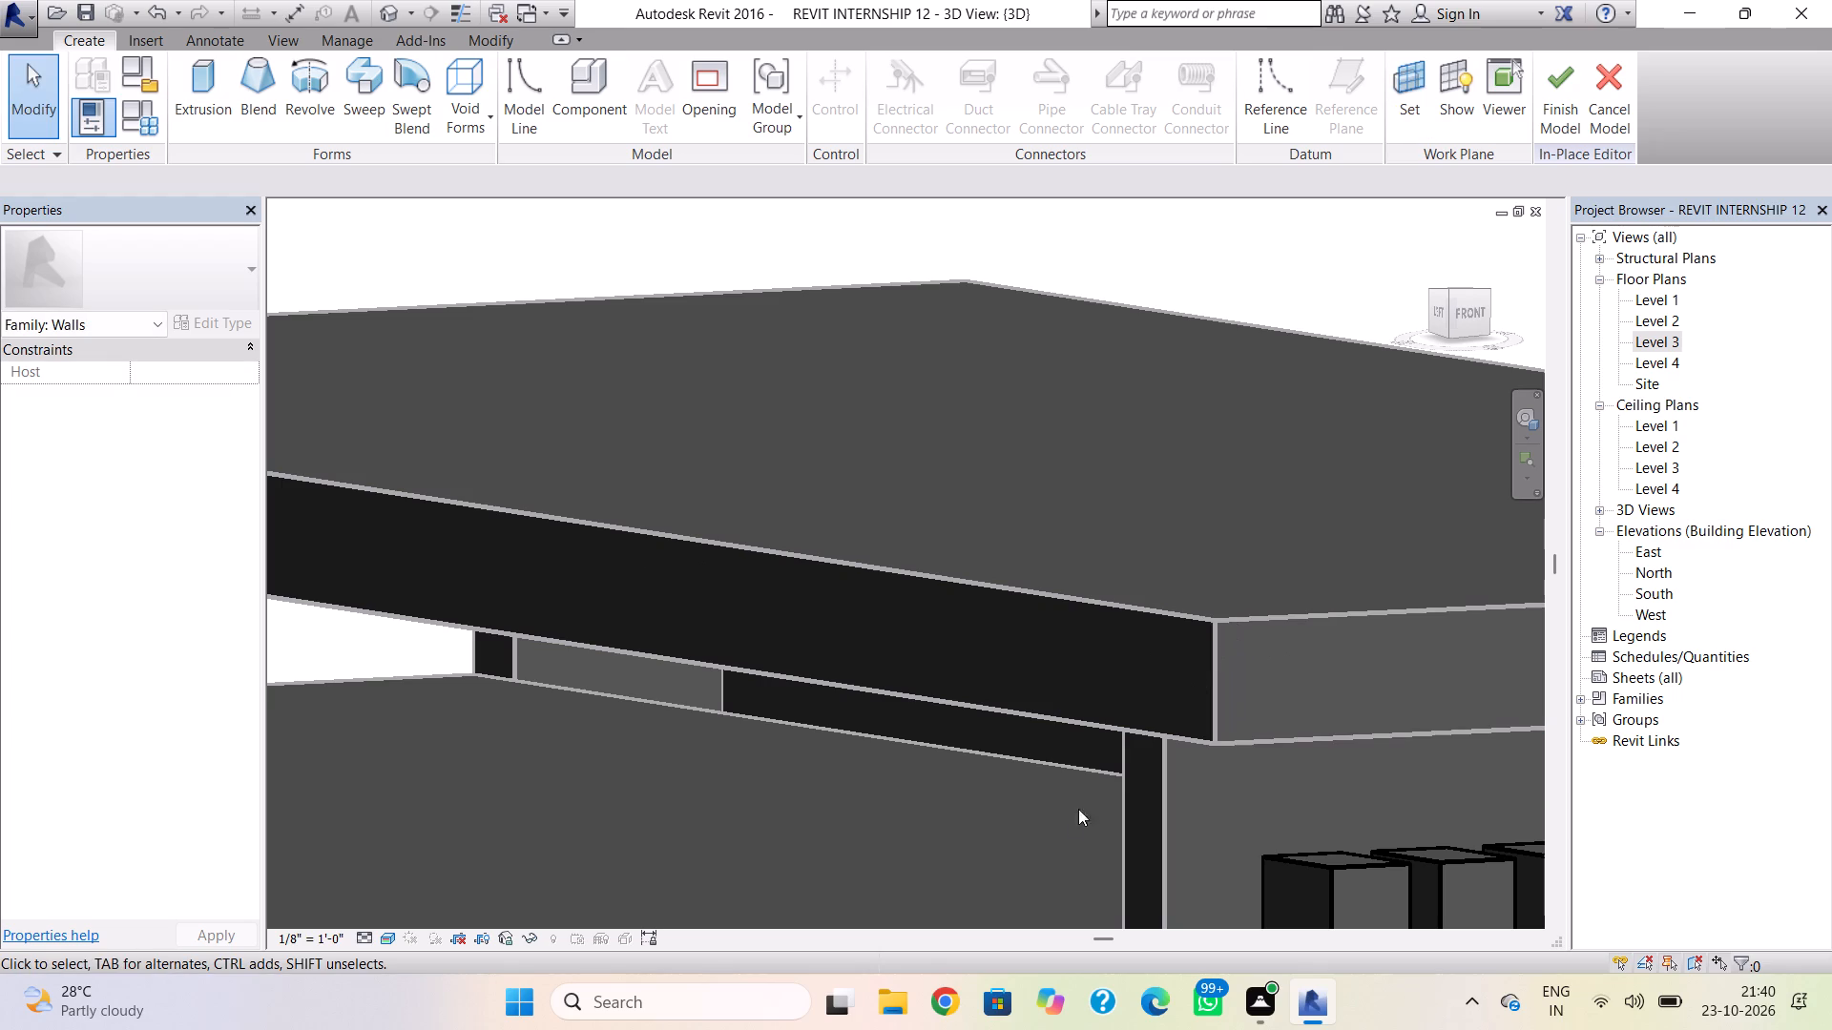
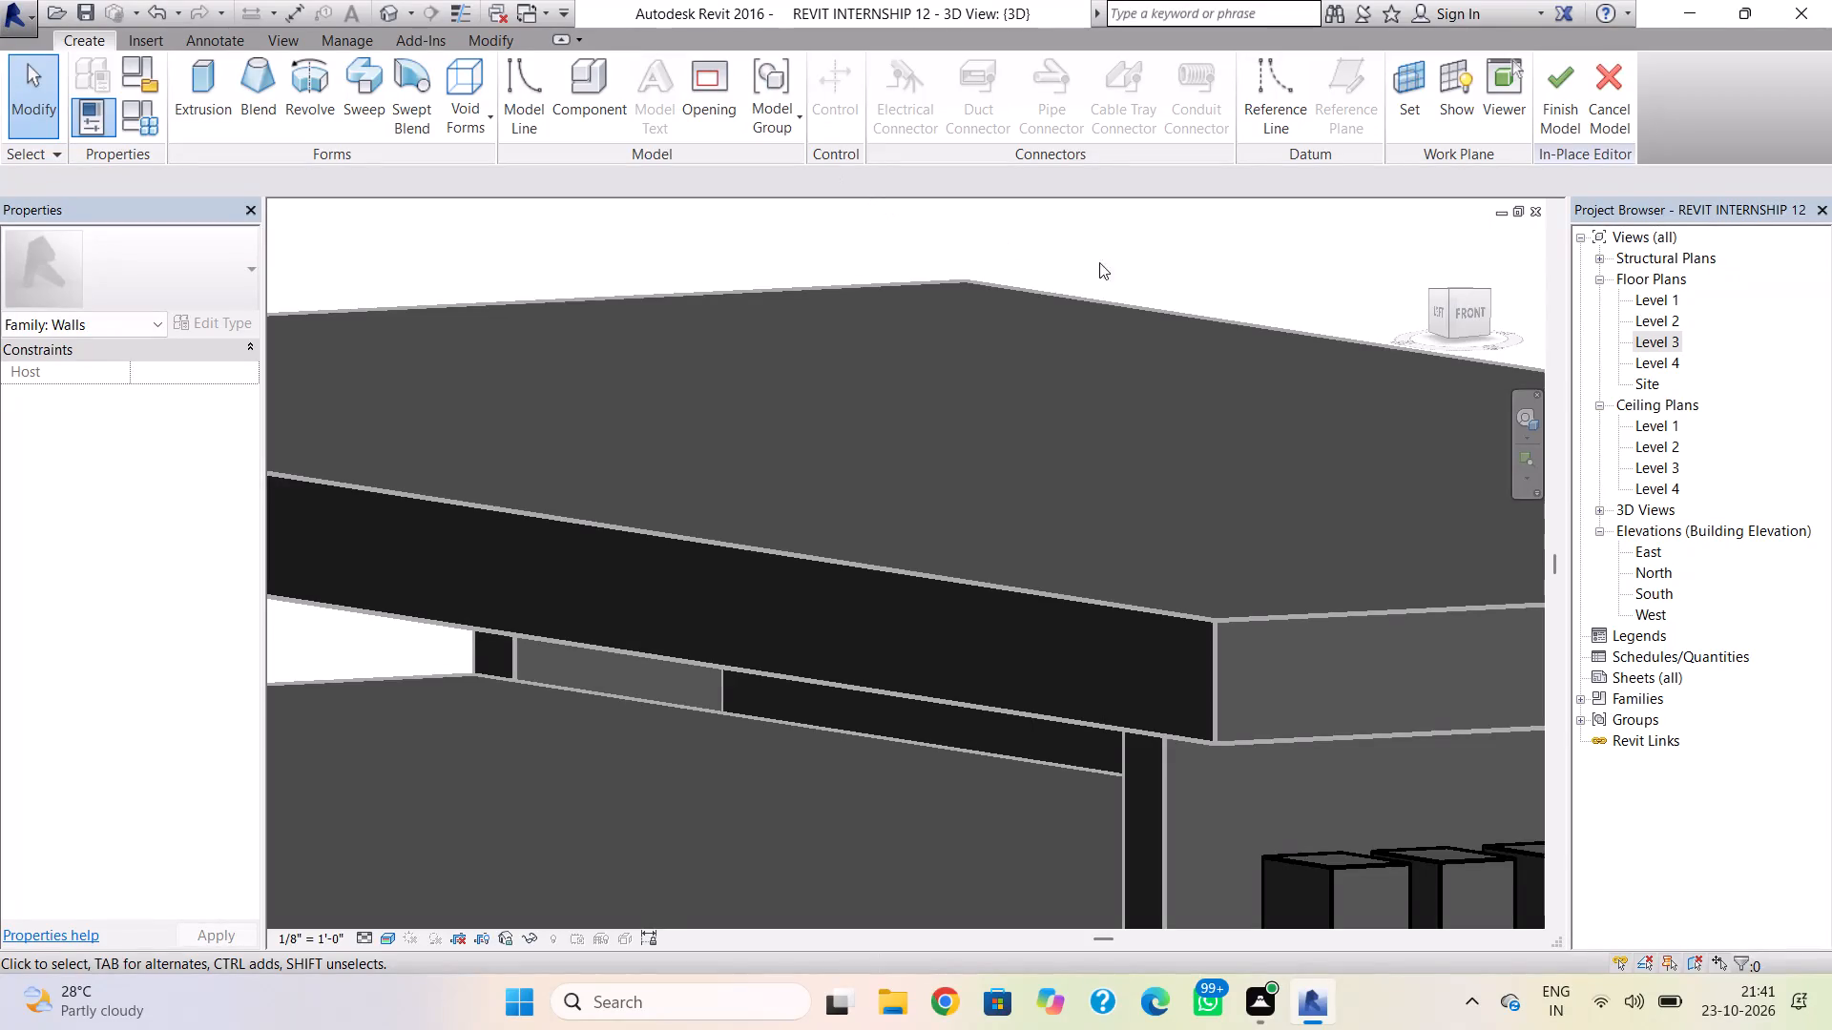
# Extrude a rectangular strip about 3 inches tall along the top edge of the upper roof slab's front face, 1' 0" deep.
pyautogui.click(1475, 314)
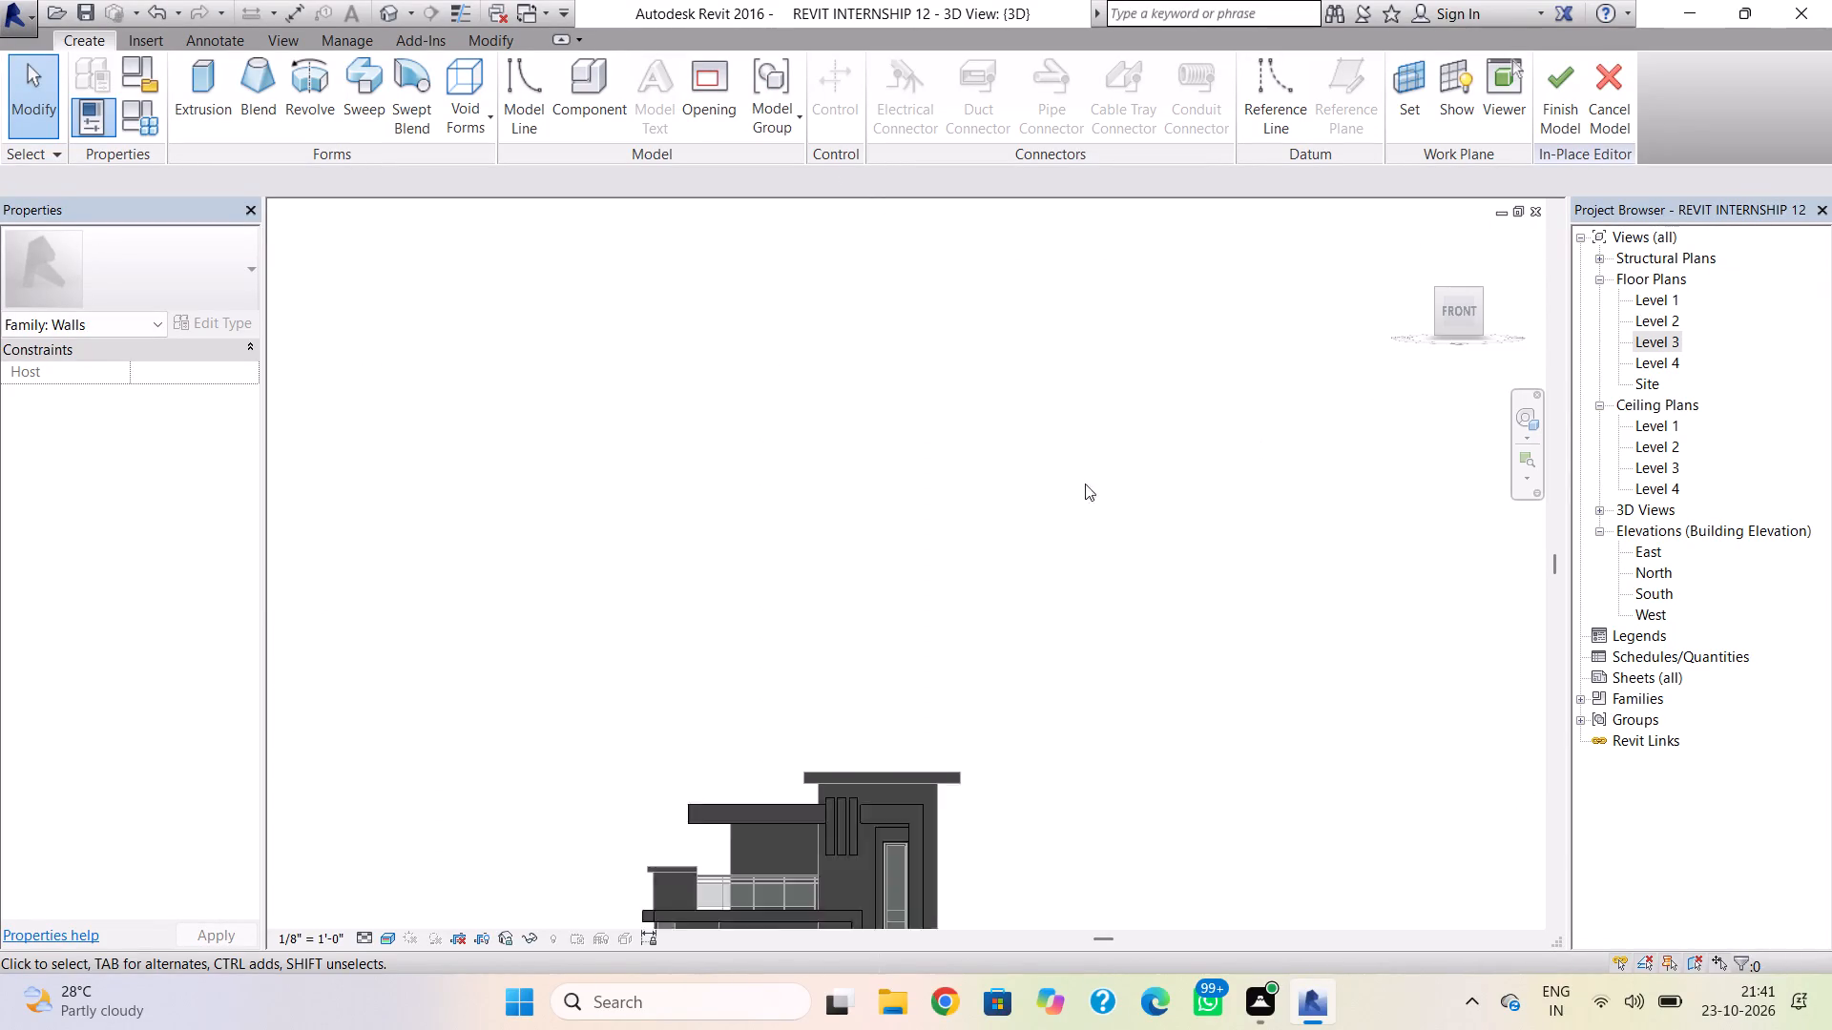
pyautogui.scroll(6, 981, 357)
pyautogui.moveTo(980, 350); pyautogui.dragTo(987, 356, button='middle')
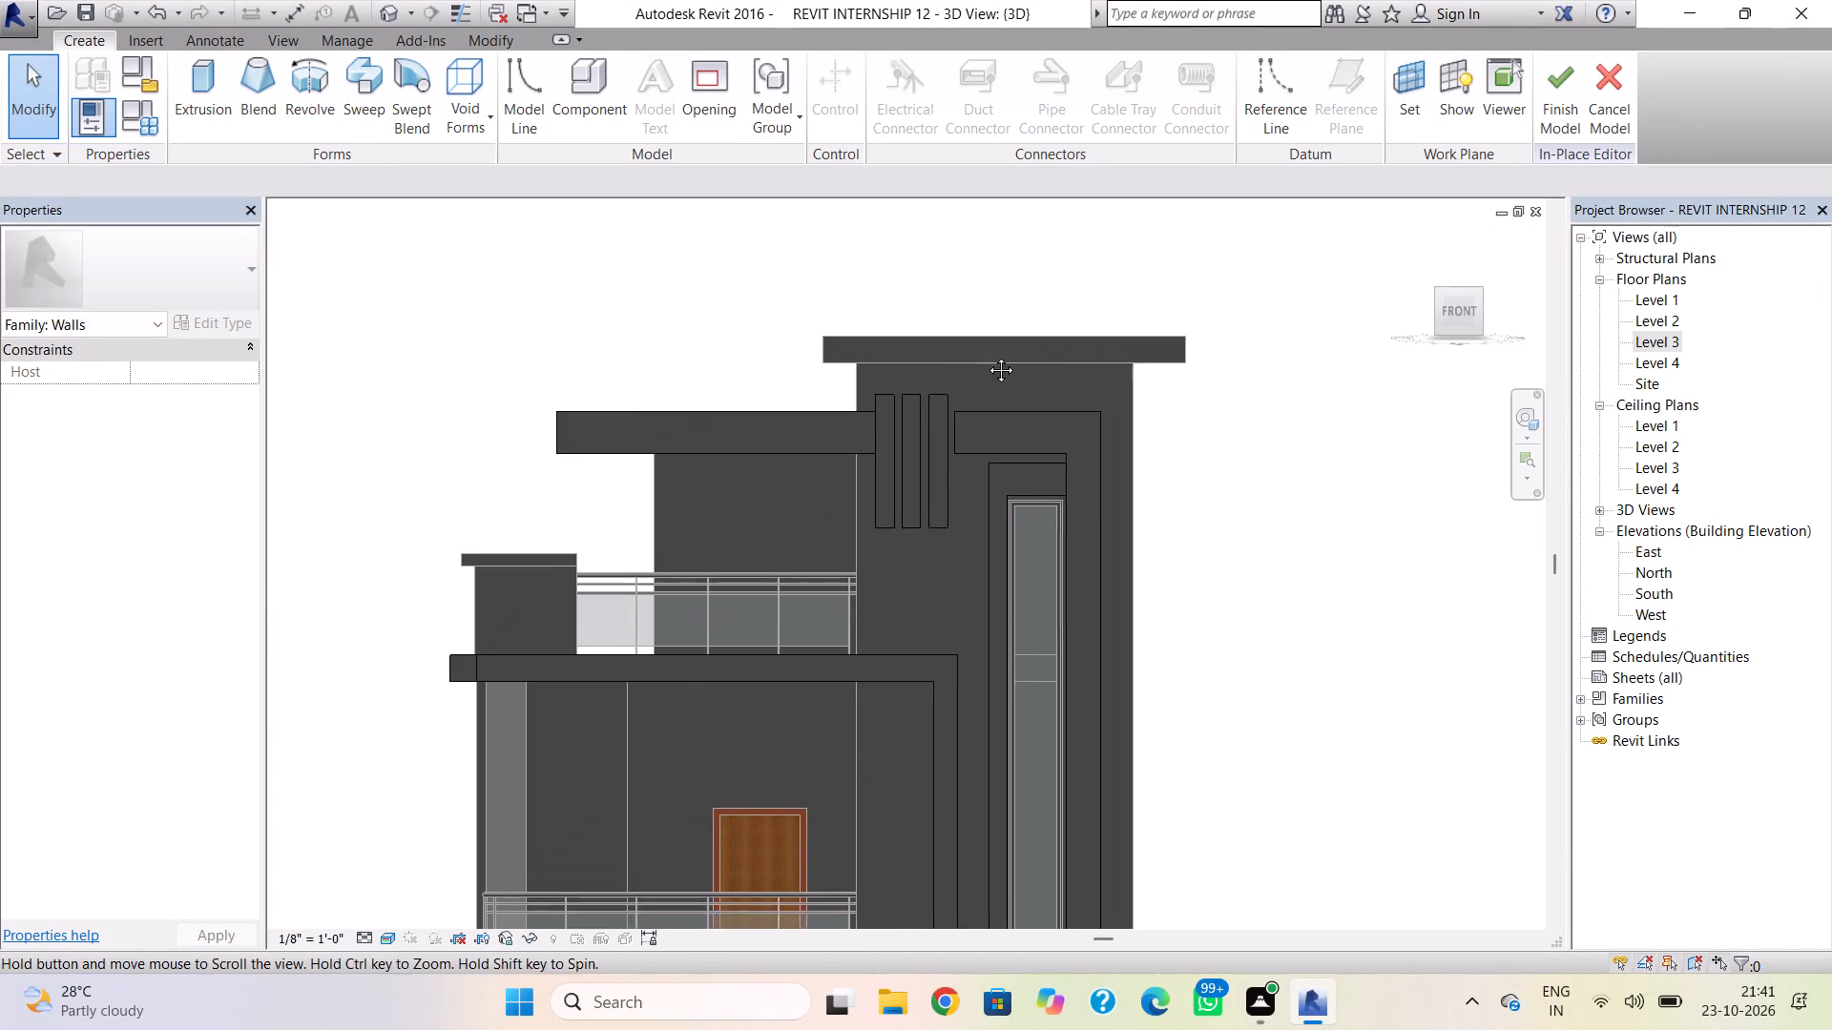
pyautogui.moveTo(987, 356); pyautogui.dragTo(990, 361, button='middle')
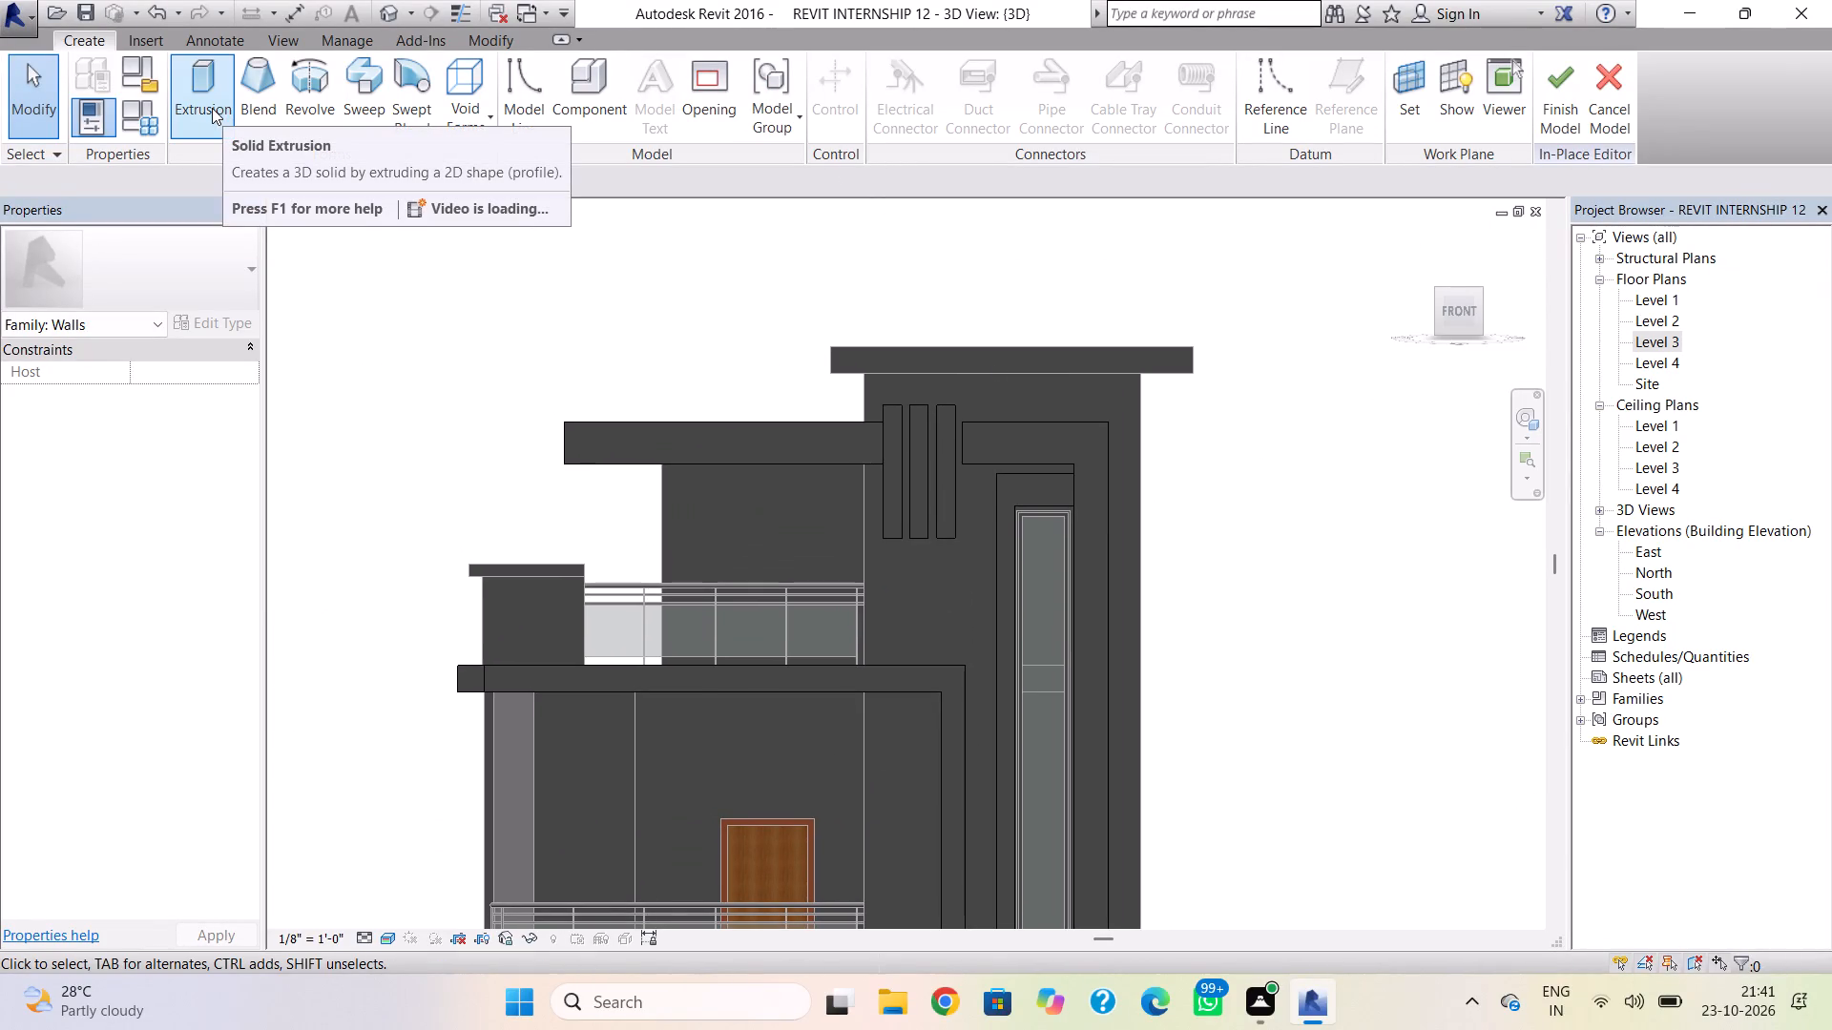
pyautogui.click(214, 98)
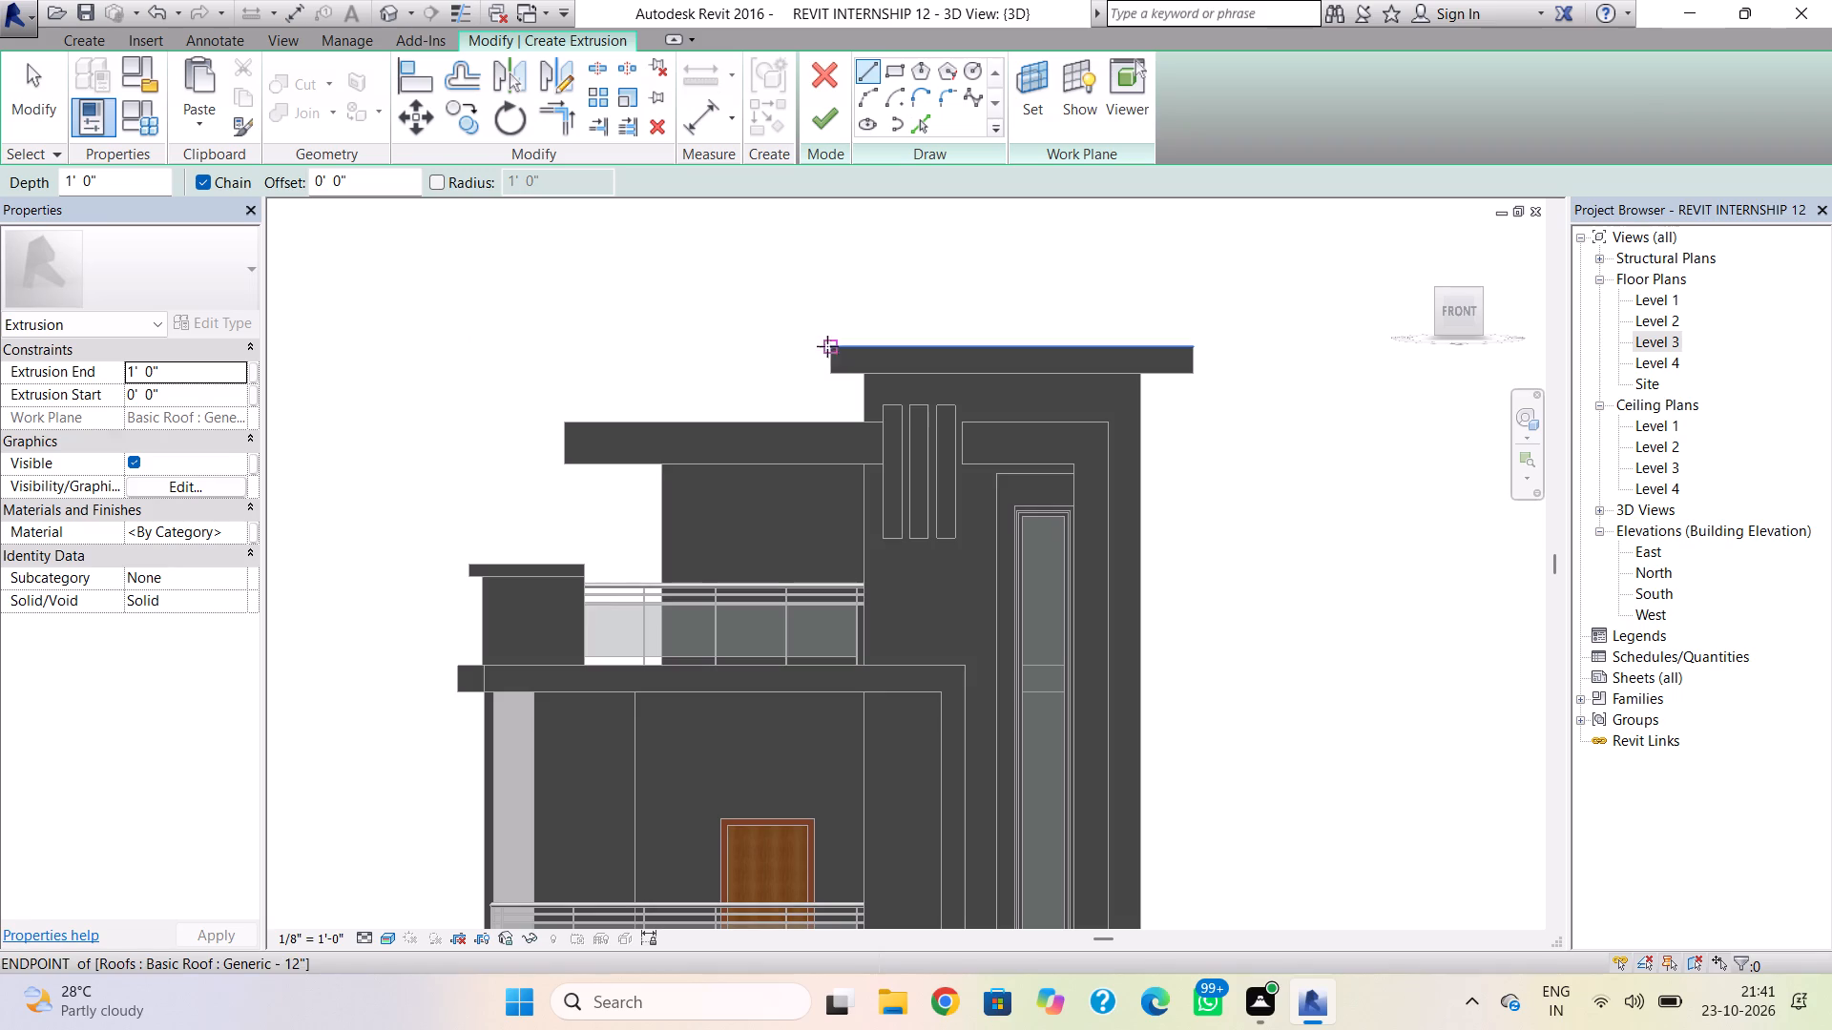
pyautogui.scroll(5, 833, 352)
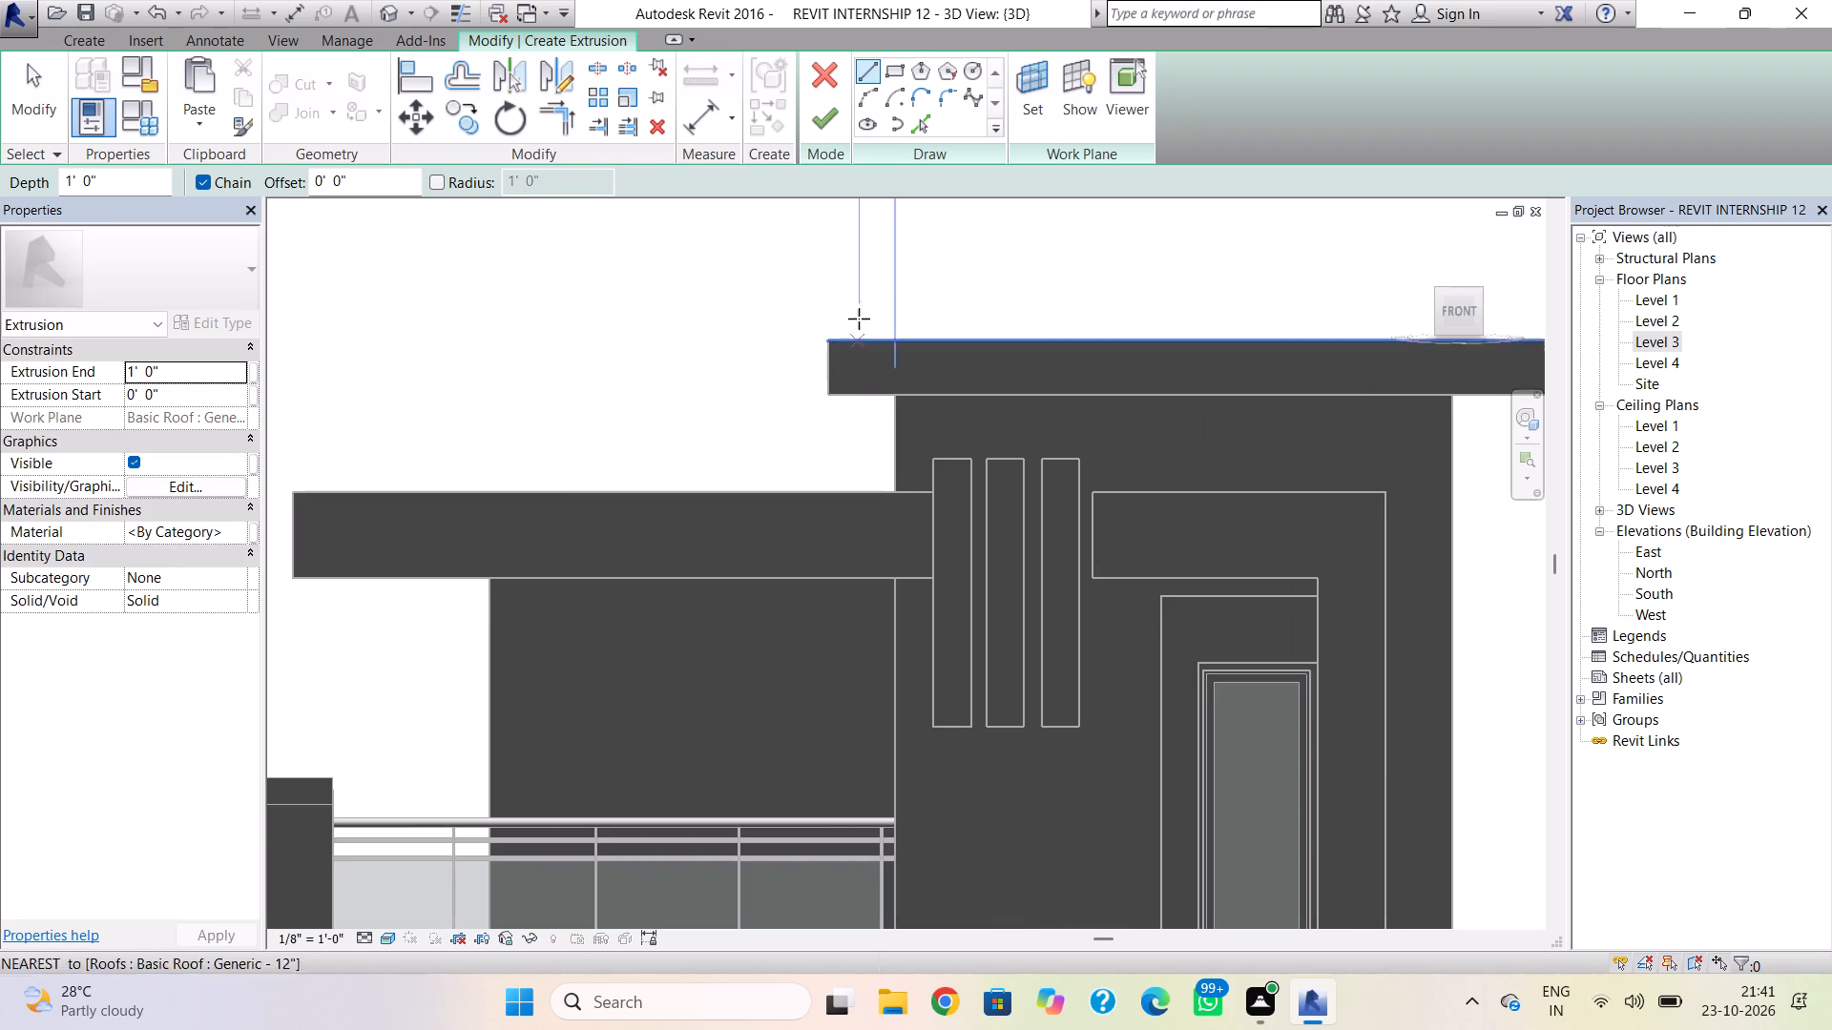
pyautogui.click(883, 63)
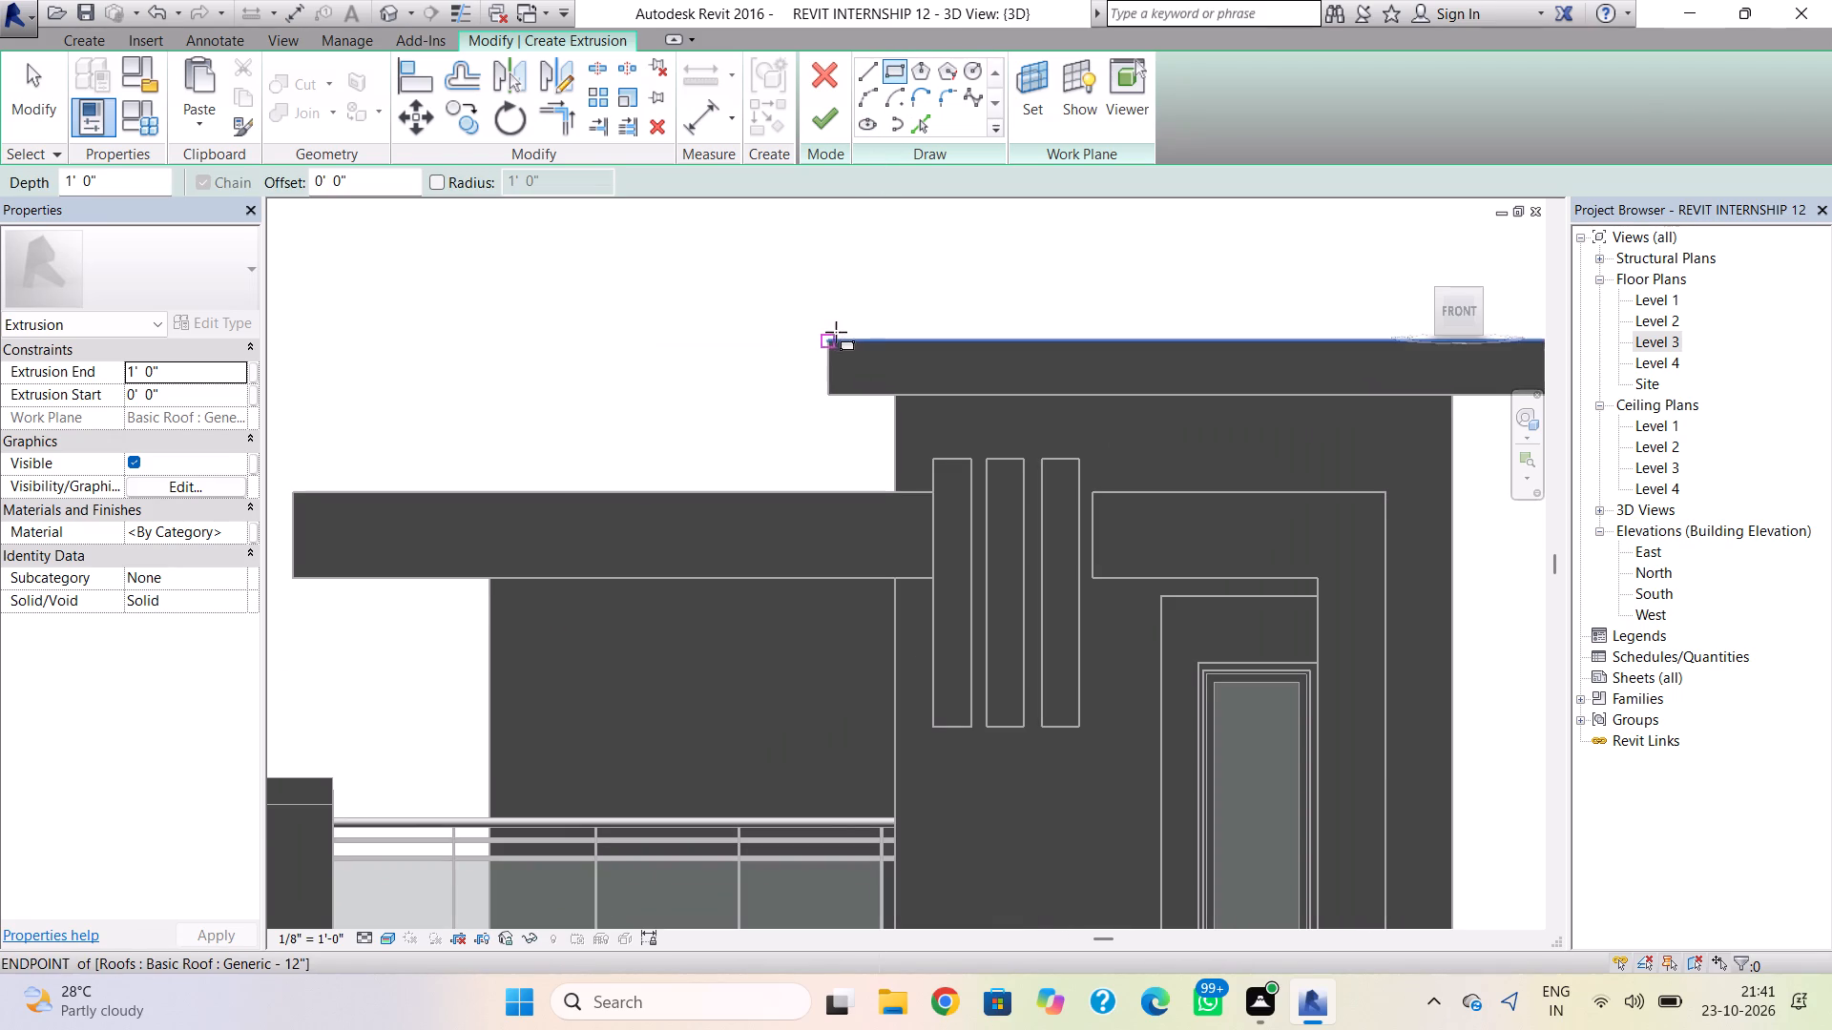
pyautogui.click(826, 339)
pyautogui.moveTo(1491, 360); pyautogui.dragTo(1376, 367, button='middle')
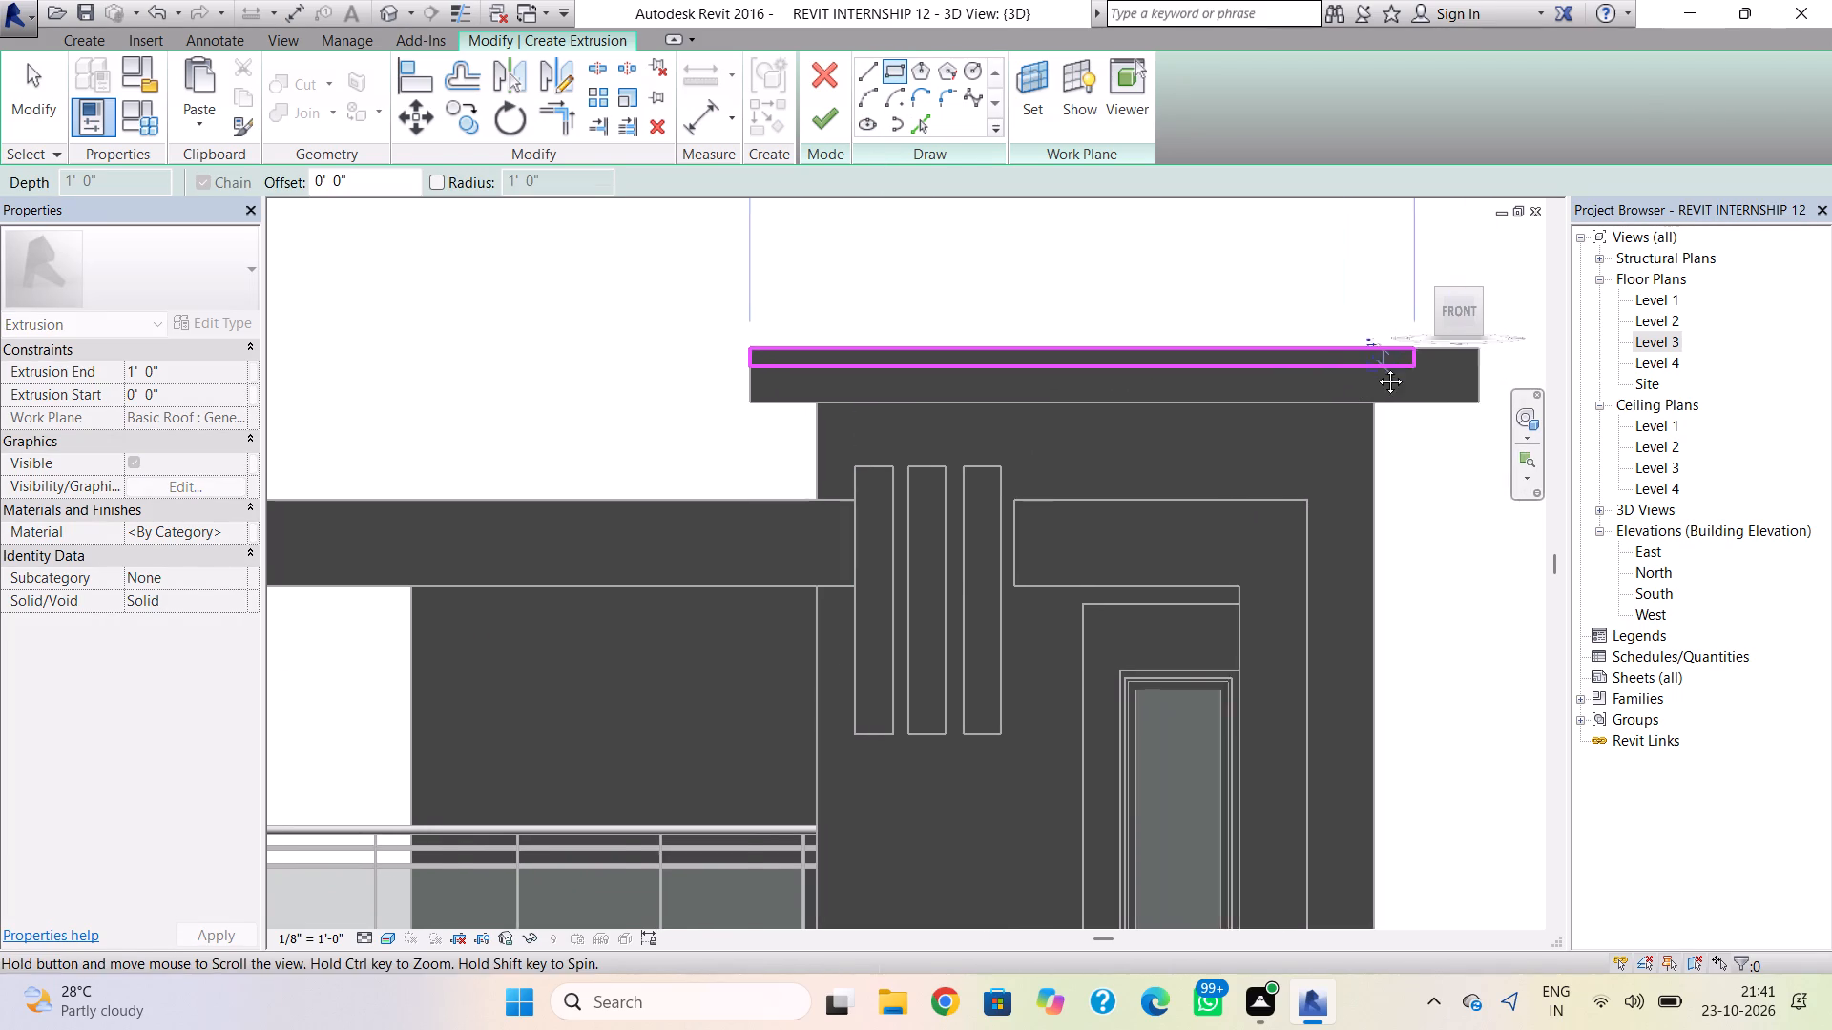
pyautogui.moveTo(1376, 367); pyautogui.dragTo(1369, 367, button='middle')
pyautogui.click(1431, 362)
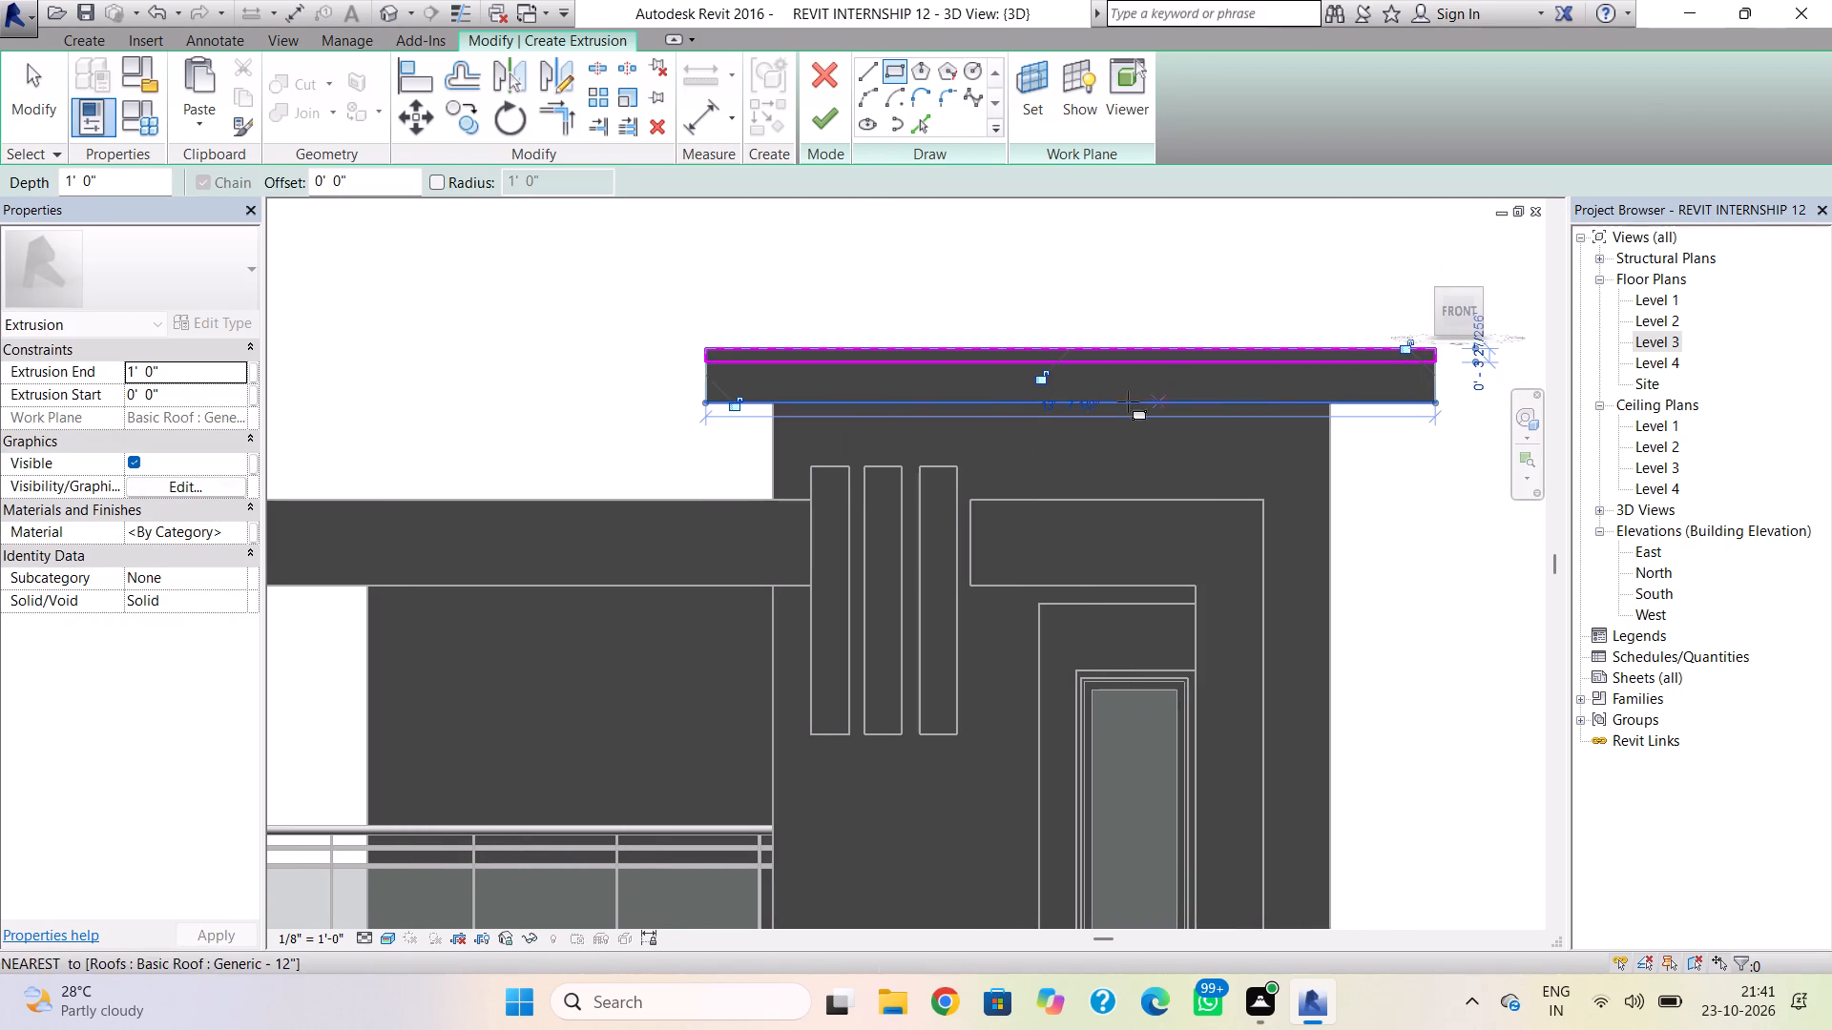
pyautogui.click(834, 122)
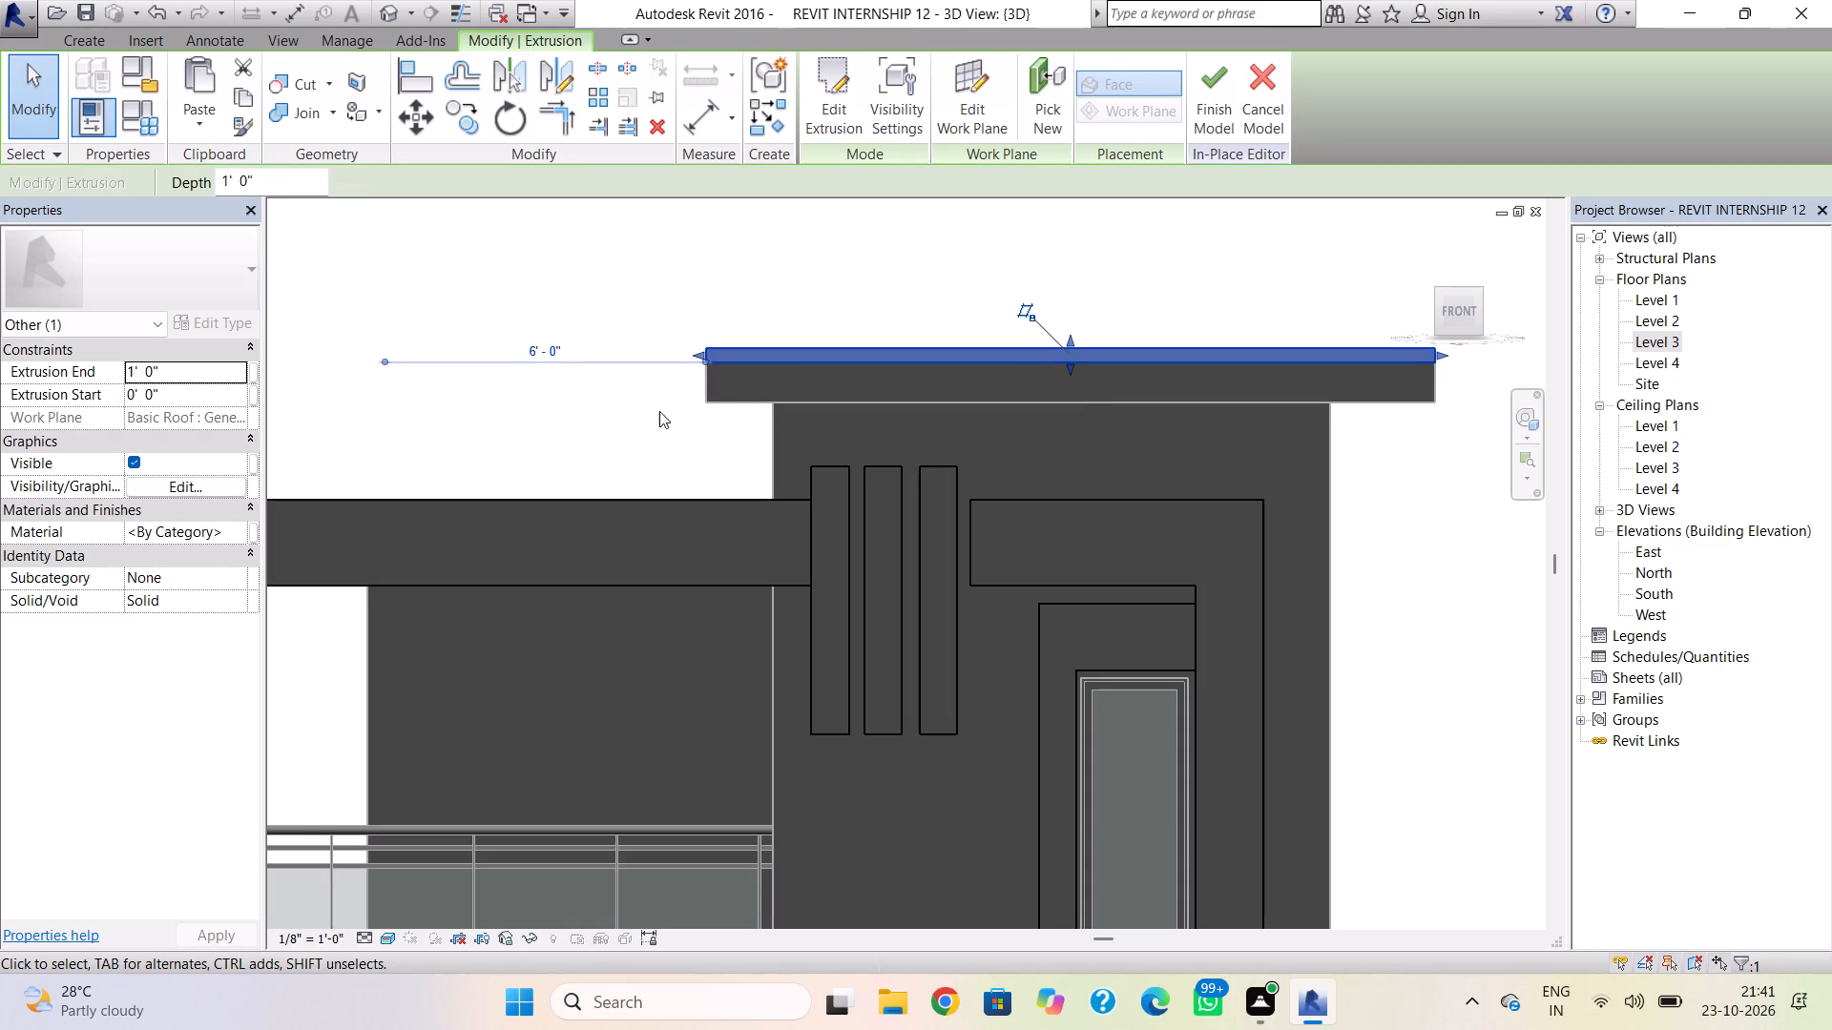
# Start another solid extrusion and set its work plane to the left side face of the top roof slab.
pyautogui.keyDown('shift'); pyautogui.moveTo(590, 422); pyautogui.dragTo(939, 477, button='right'); pyautogui.keyUp('shift')
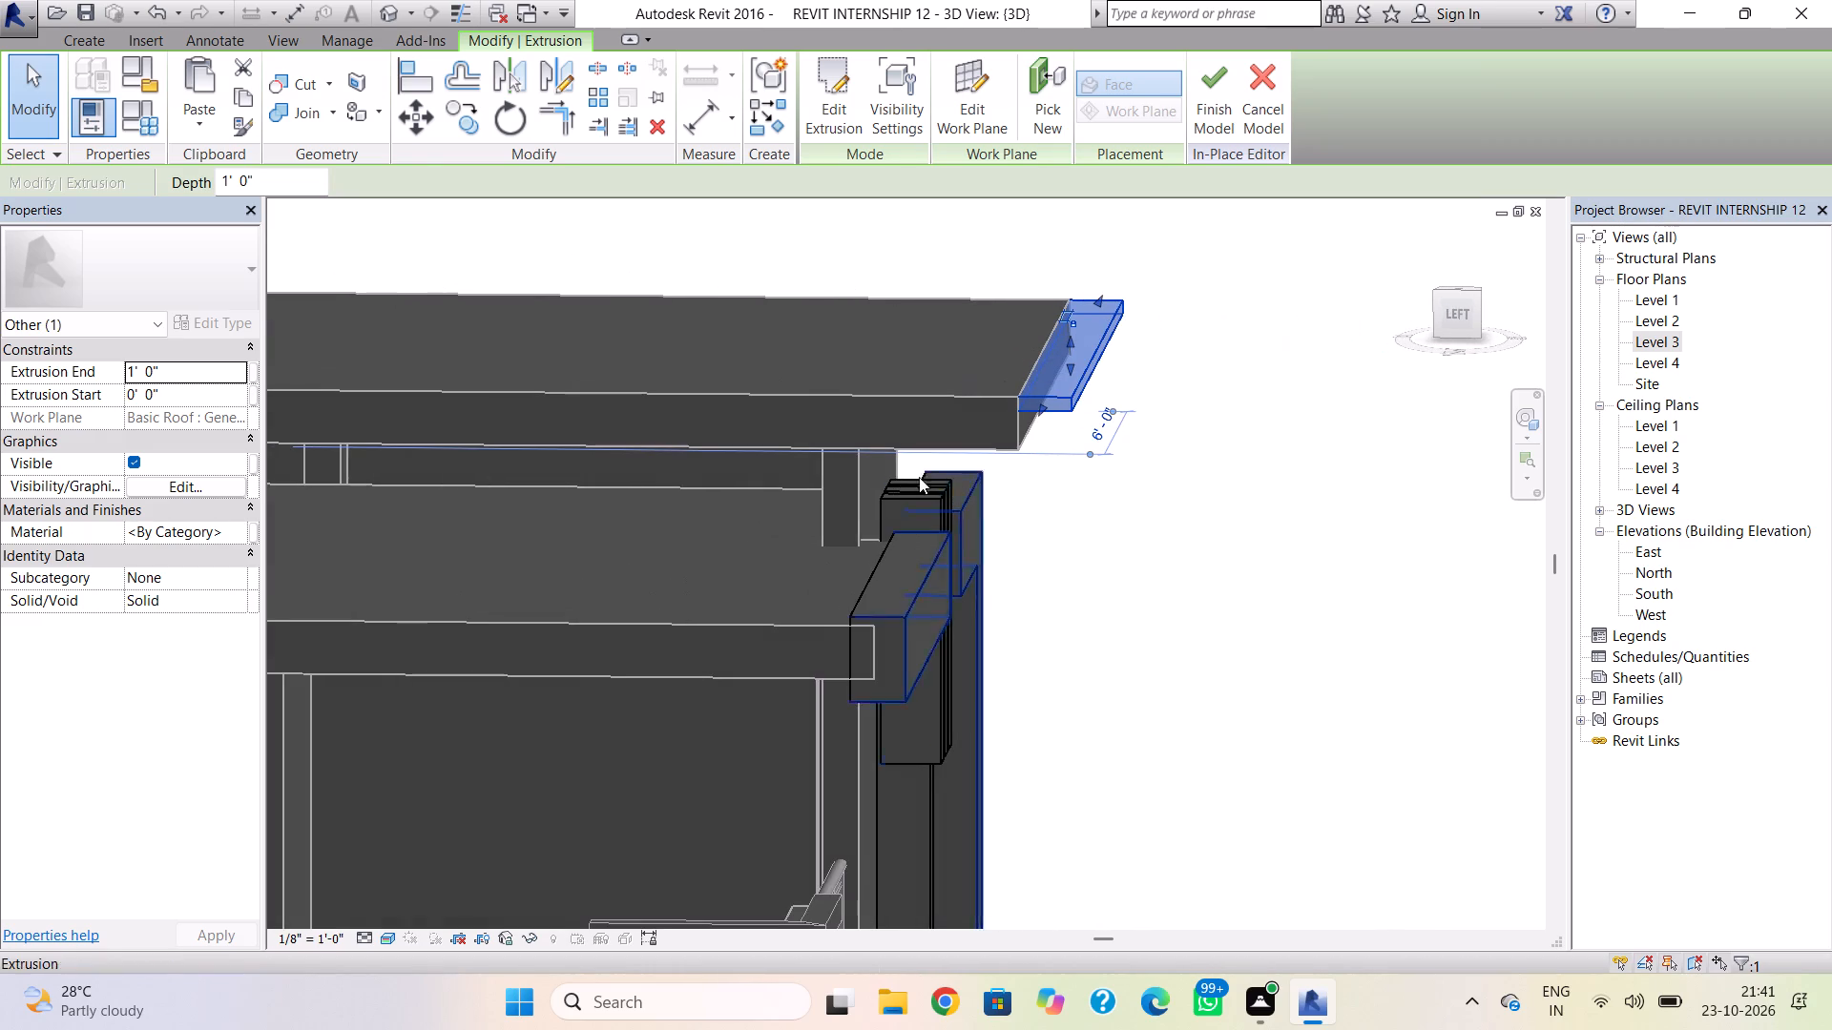
pyautogui.moveTo(778, 463); pyautogui.dragTo(1001, 404, button='middle')
pyautogui.scroll(-3, 1162, 379)
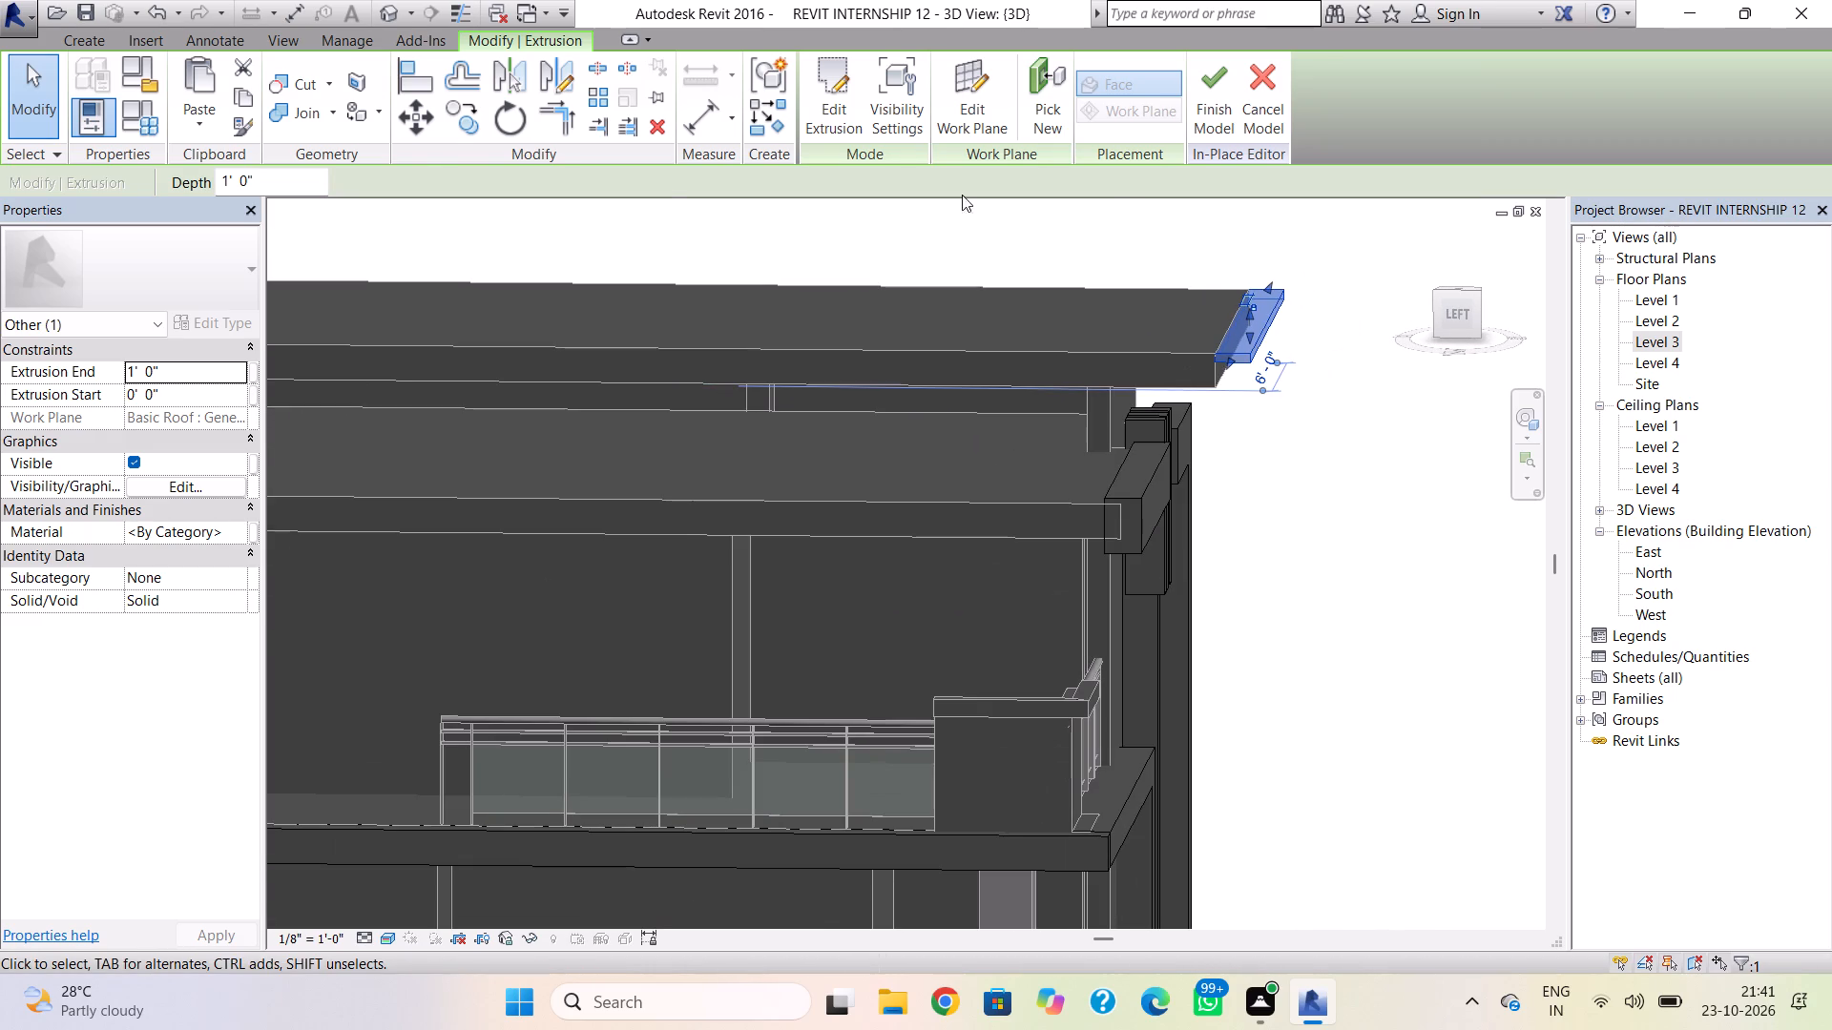
pyautogui.click(96, 31)
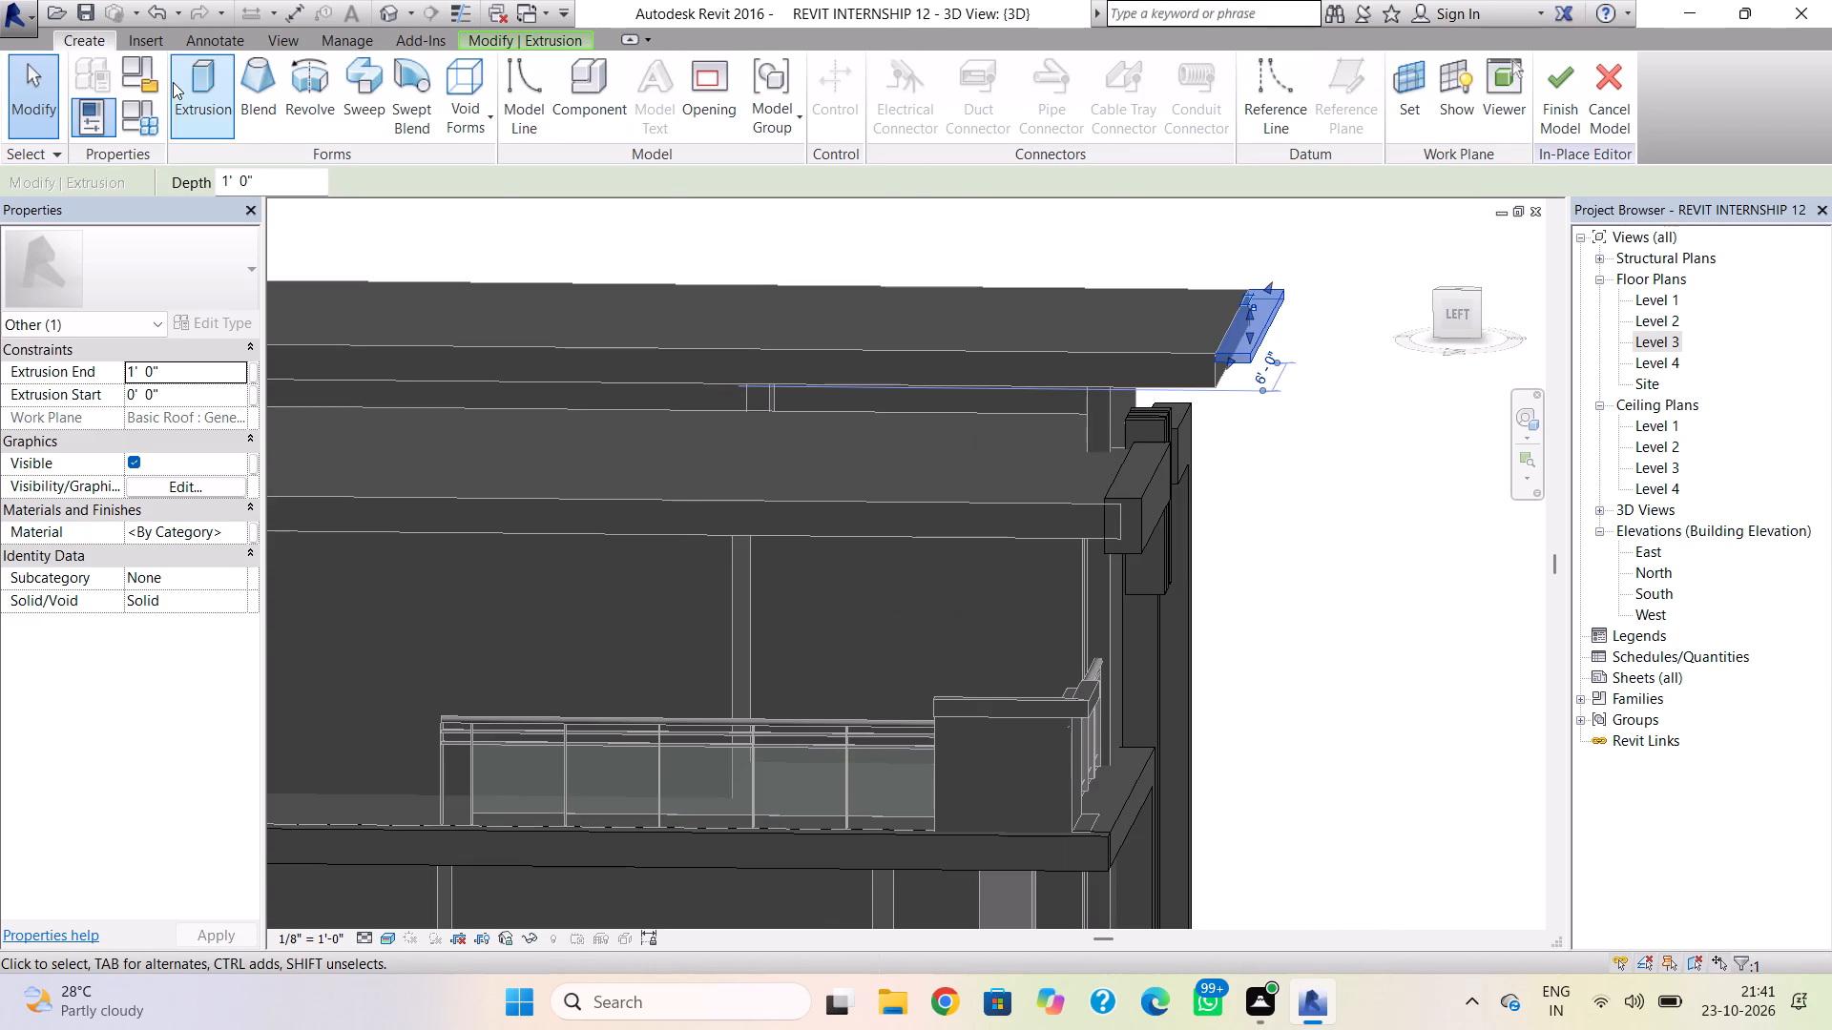
pyautogui.click(173, 82)
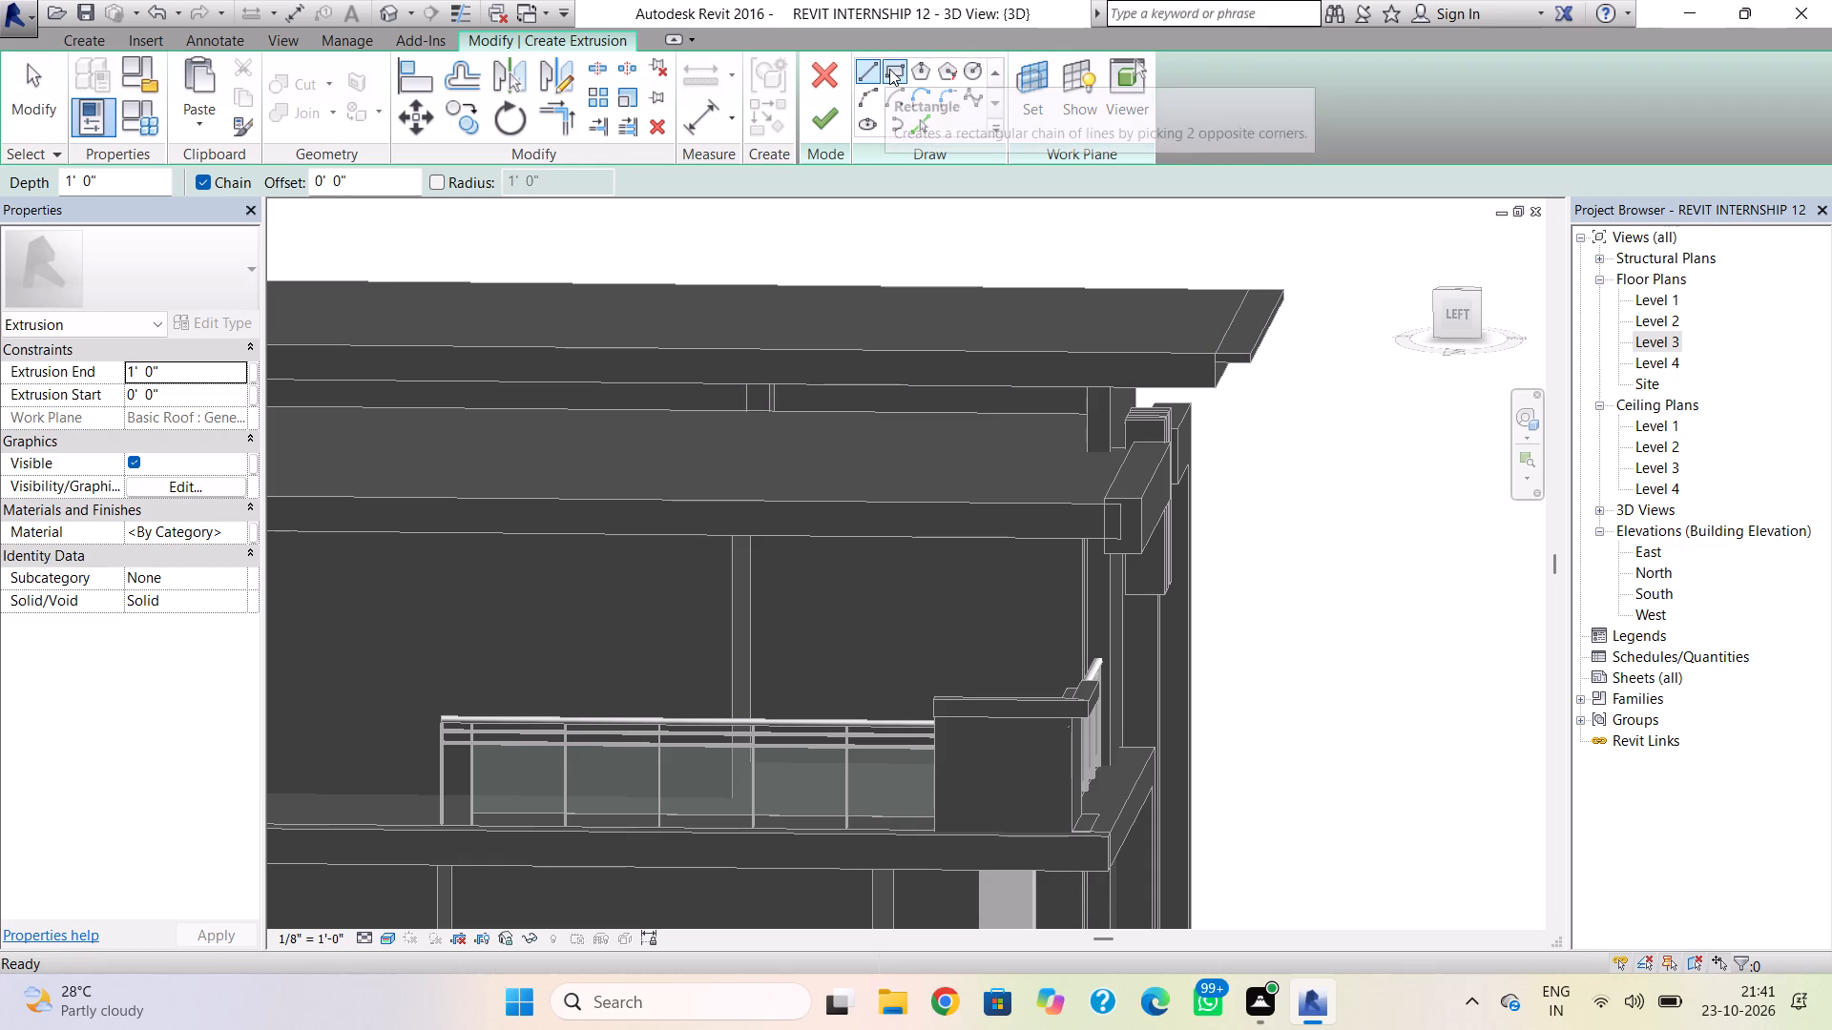
pyautogui.click(889, 69)
pyautogui.scroll(-2, 677, 314)
pyautogui.moveTo(732, 360); pyautogui.dragTo(742, 369, button='middle')
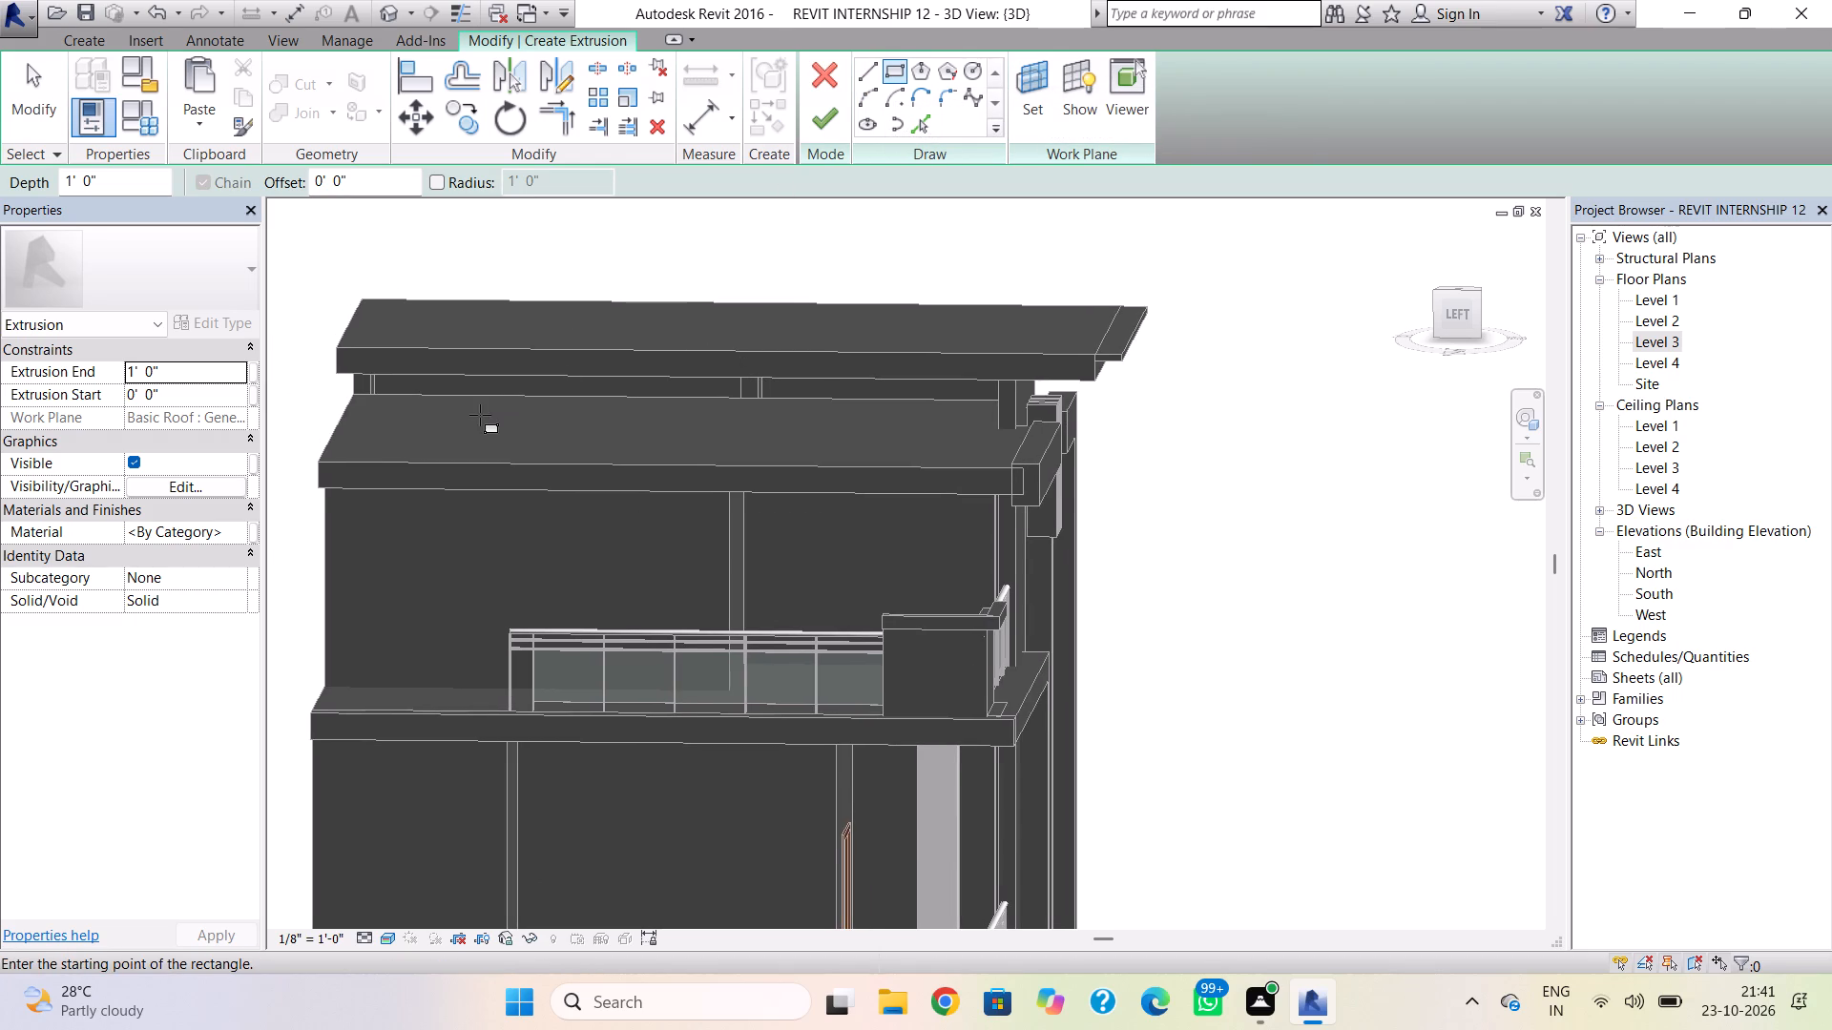
pyautogui.moveTo(480, 415); pyautogui.dragTo(529, 347, button='right')
pyautogui.click(1460, 322)
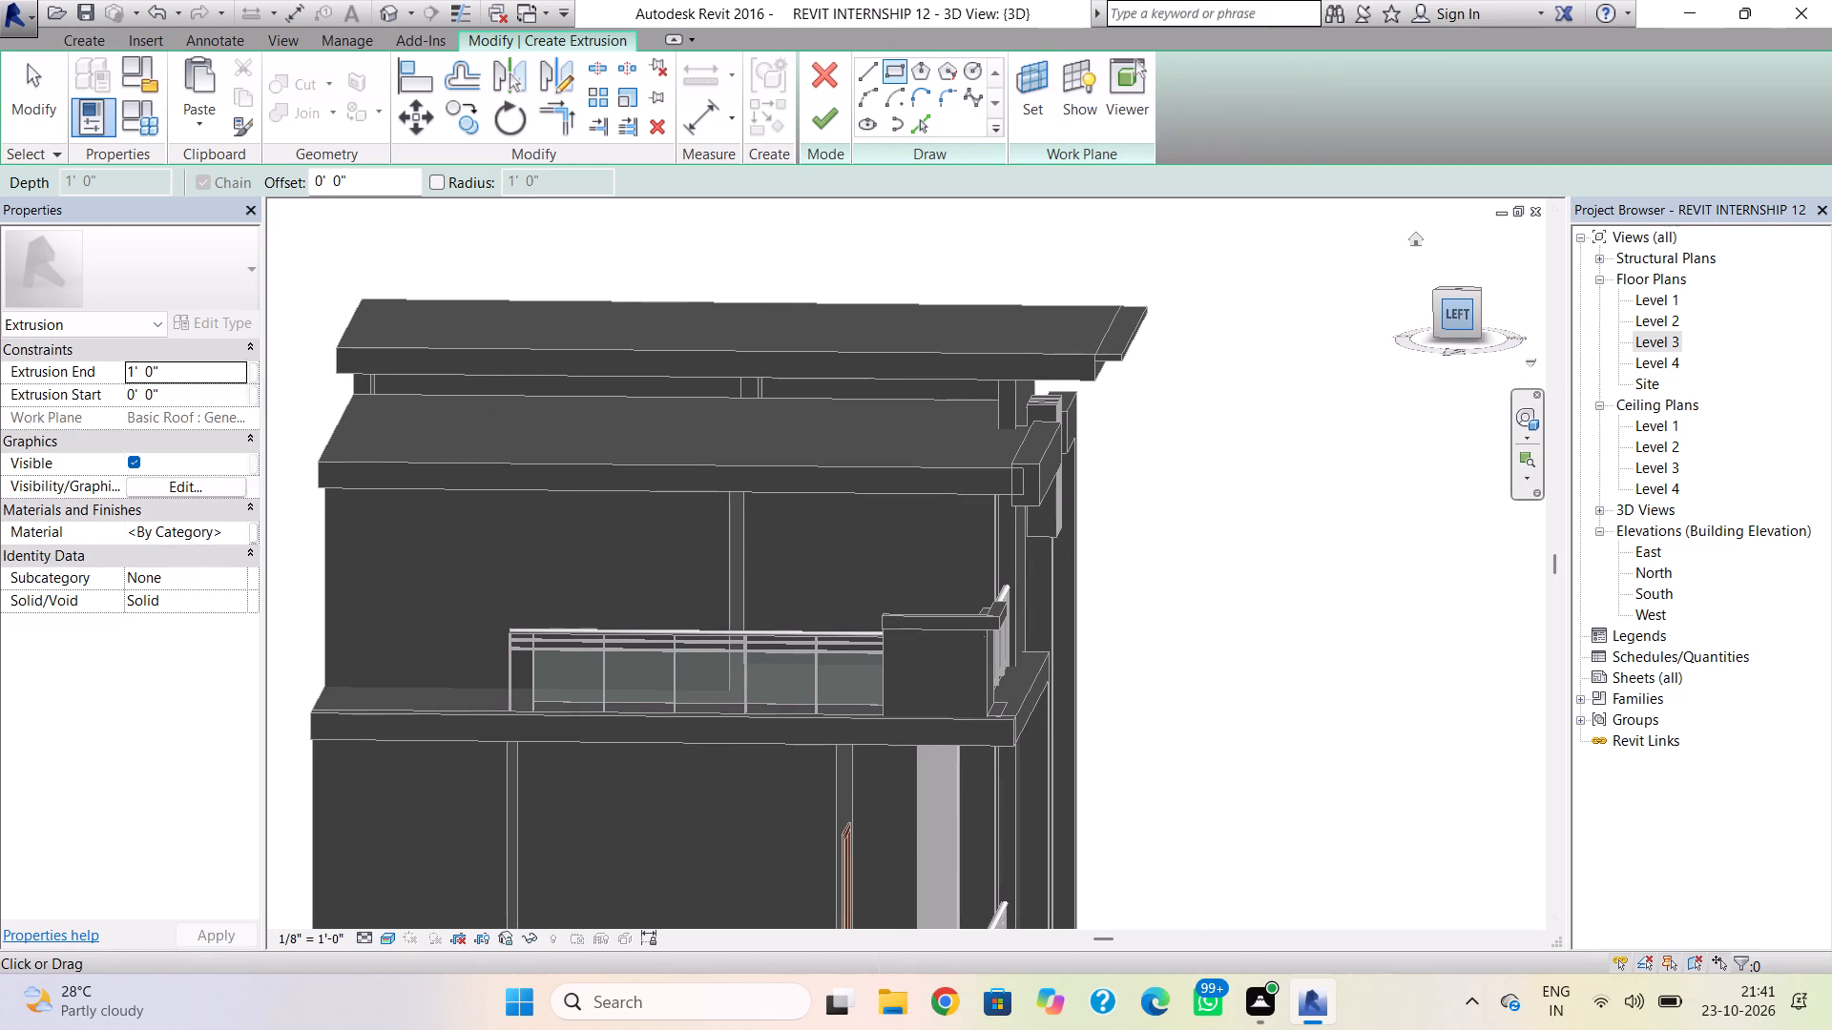
pyautogui.press('Escape')
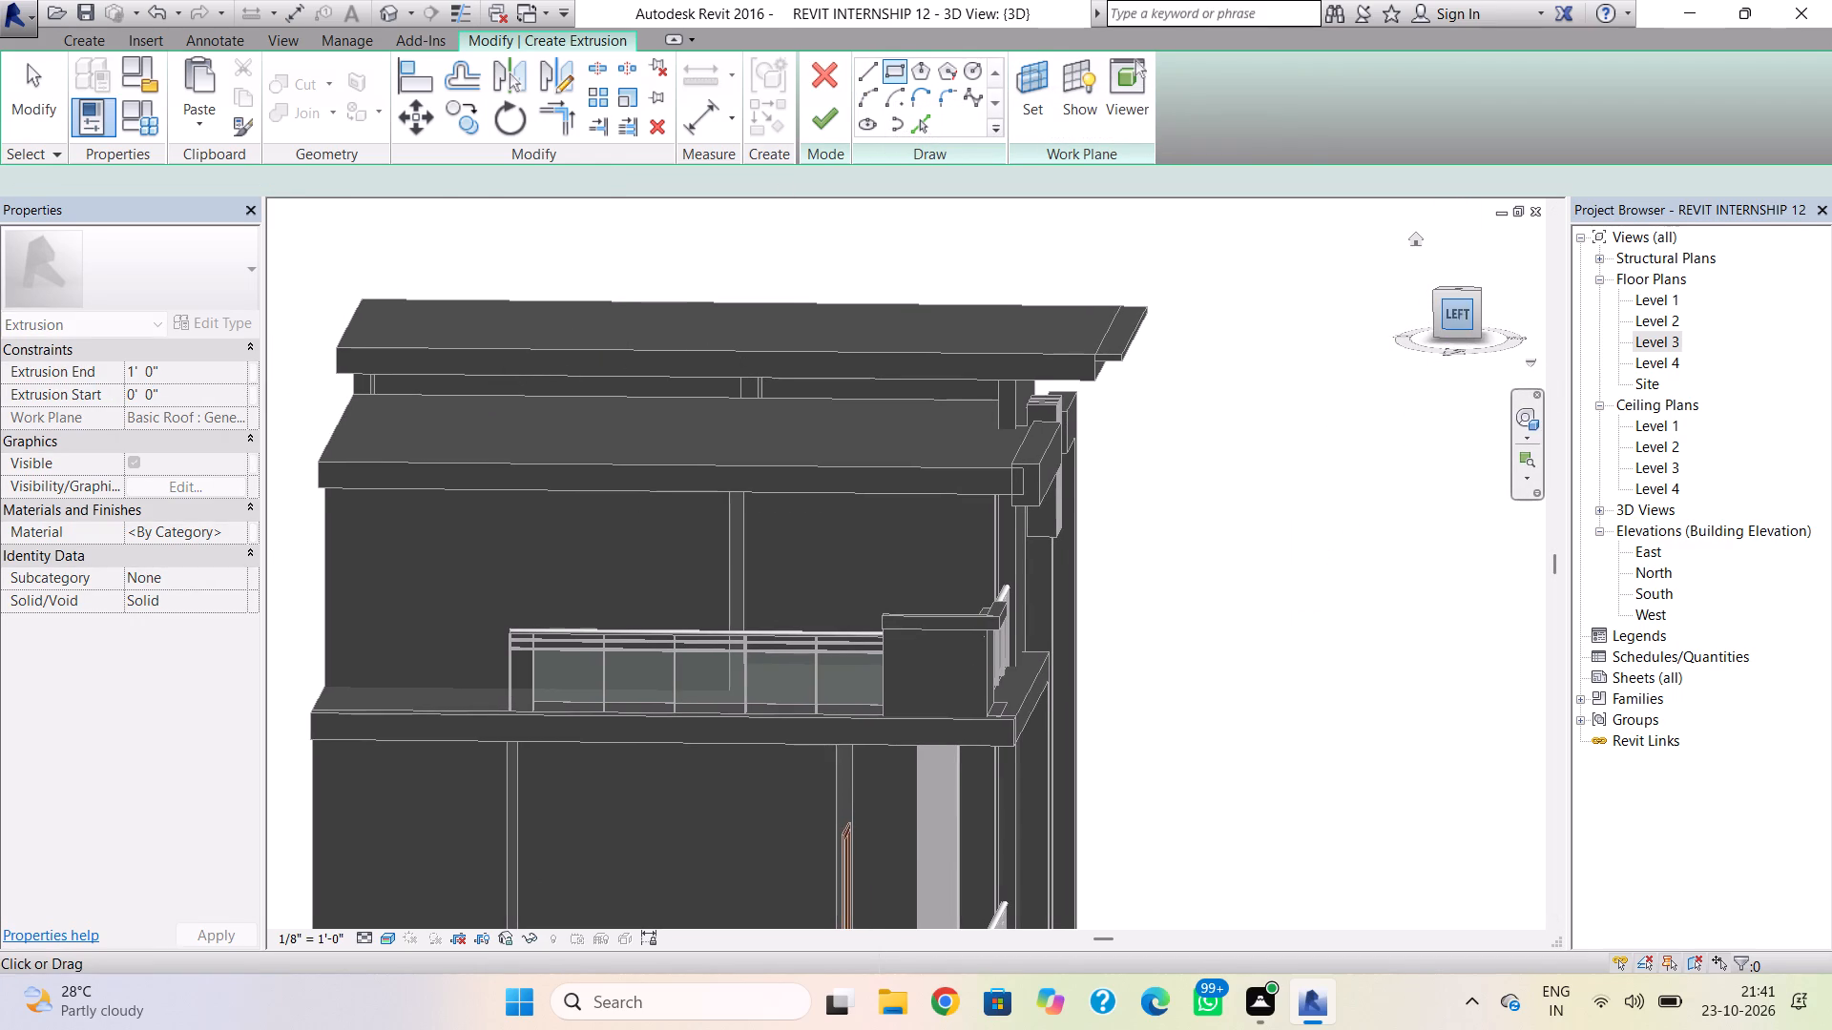
pyautogui.click(1456, 318)
pyautogui.press('Escape')
pyautogui.press('Escape')
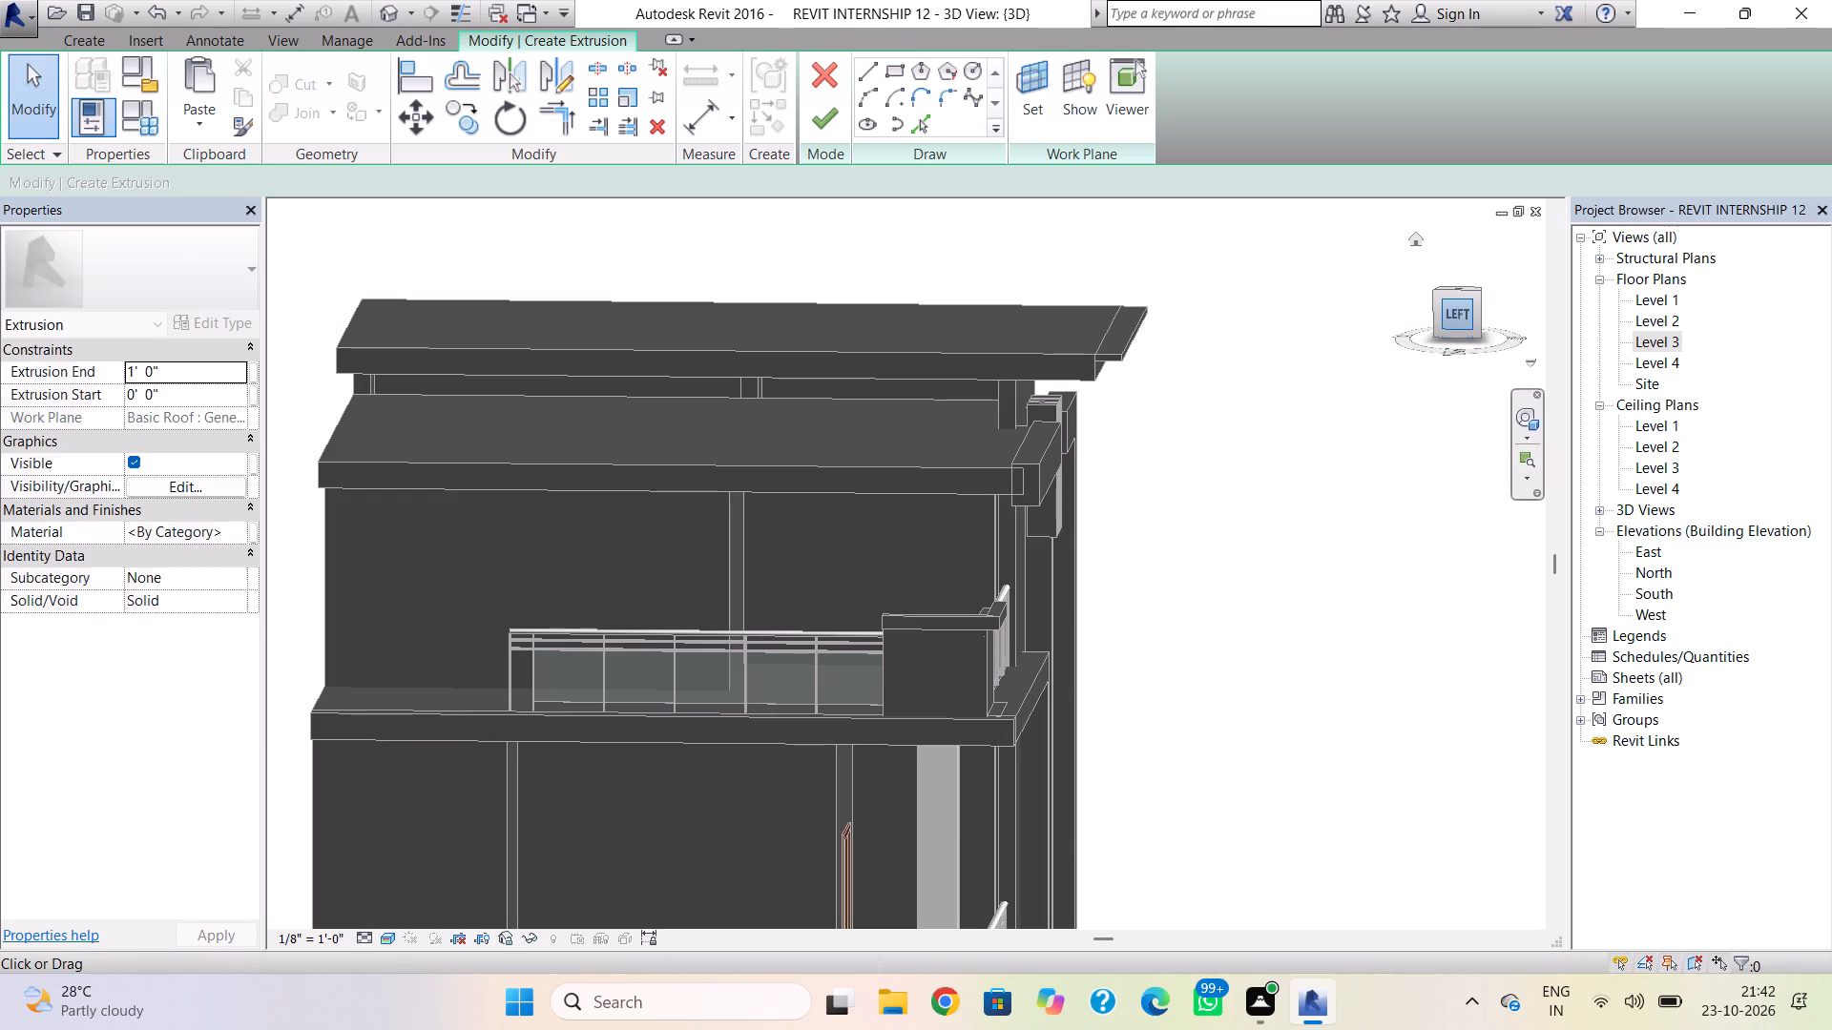
pyautogui.click(1465, 326)
pyautogui.moveTo(889, 622); pyautogui.dragTo(915, 593, button='right')
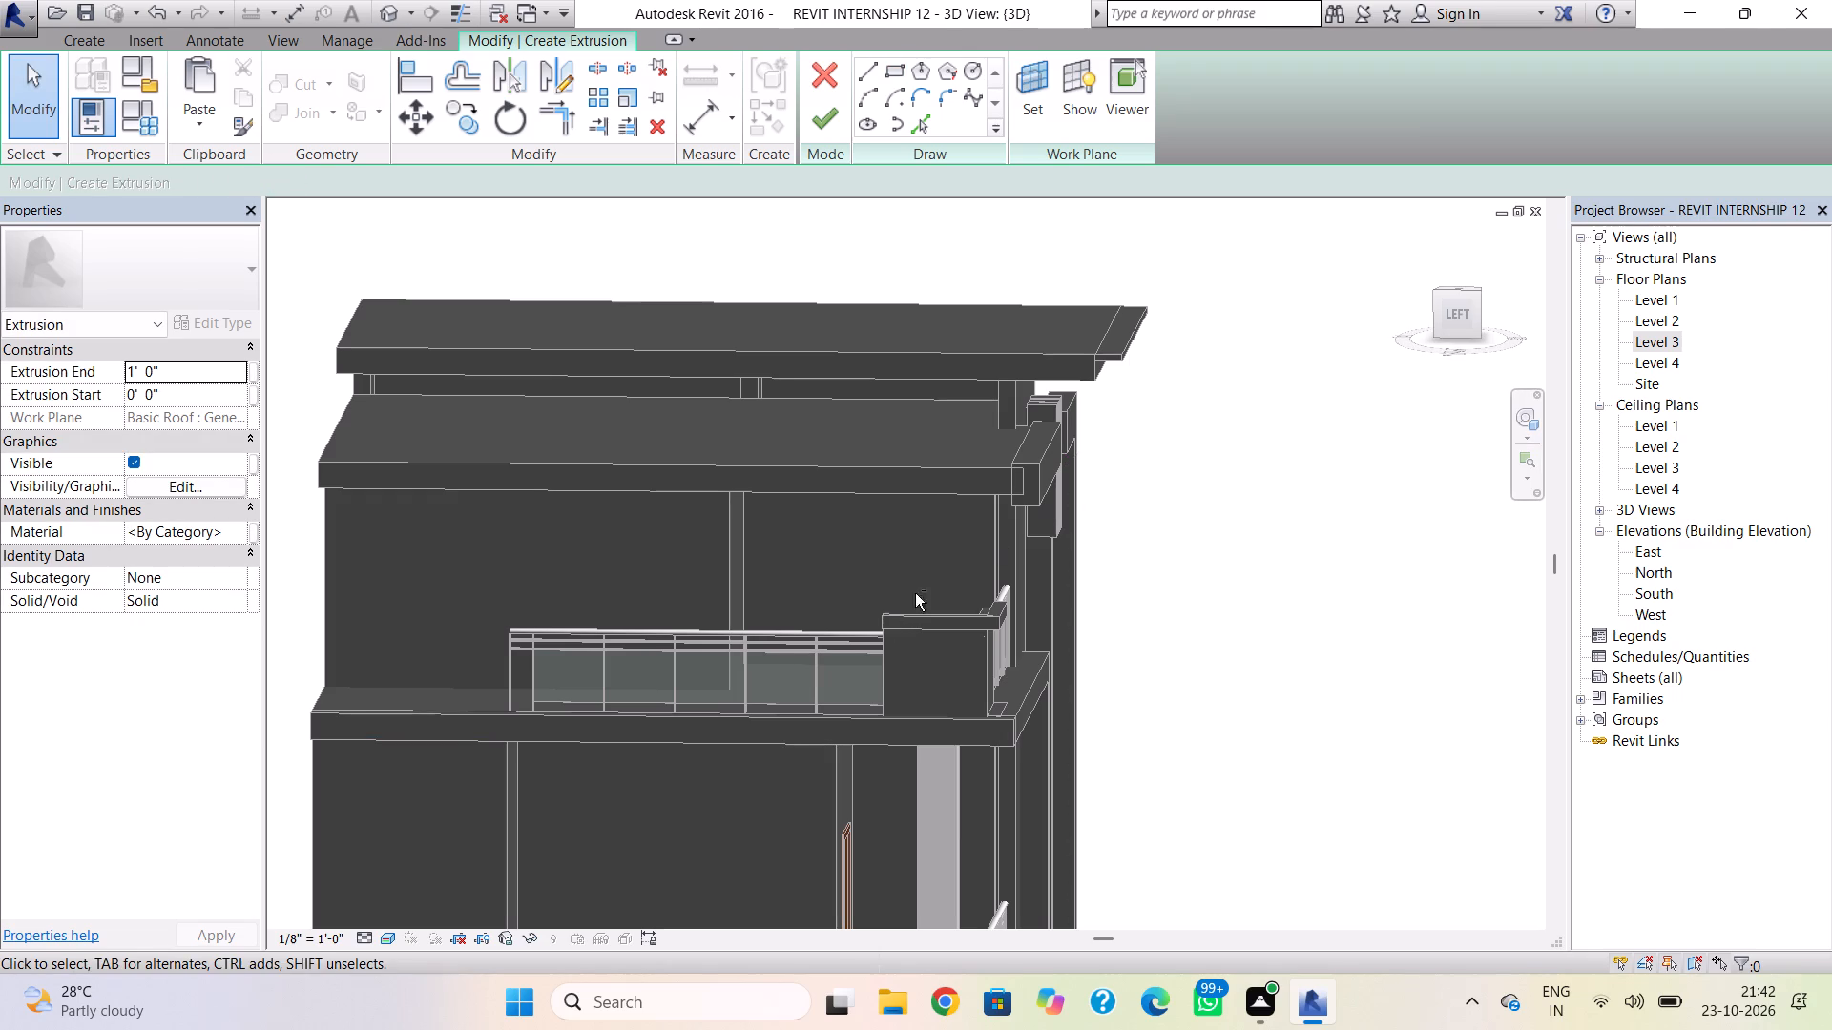
pyautogui.moveTo(915, 593); pyautogui.dragTo(984, 539, button='right')
pyautogui.keyDown('shift'); pyautogui.moveTo(894, 656); pyautogui.dragTo(928, 596, button='right'); pyautogui.keyUp('shift')
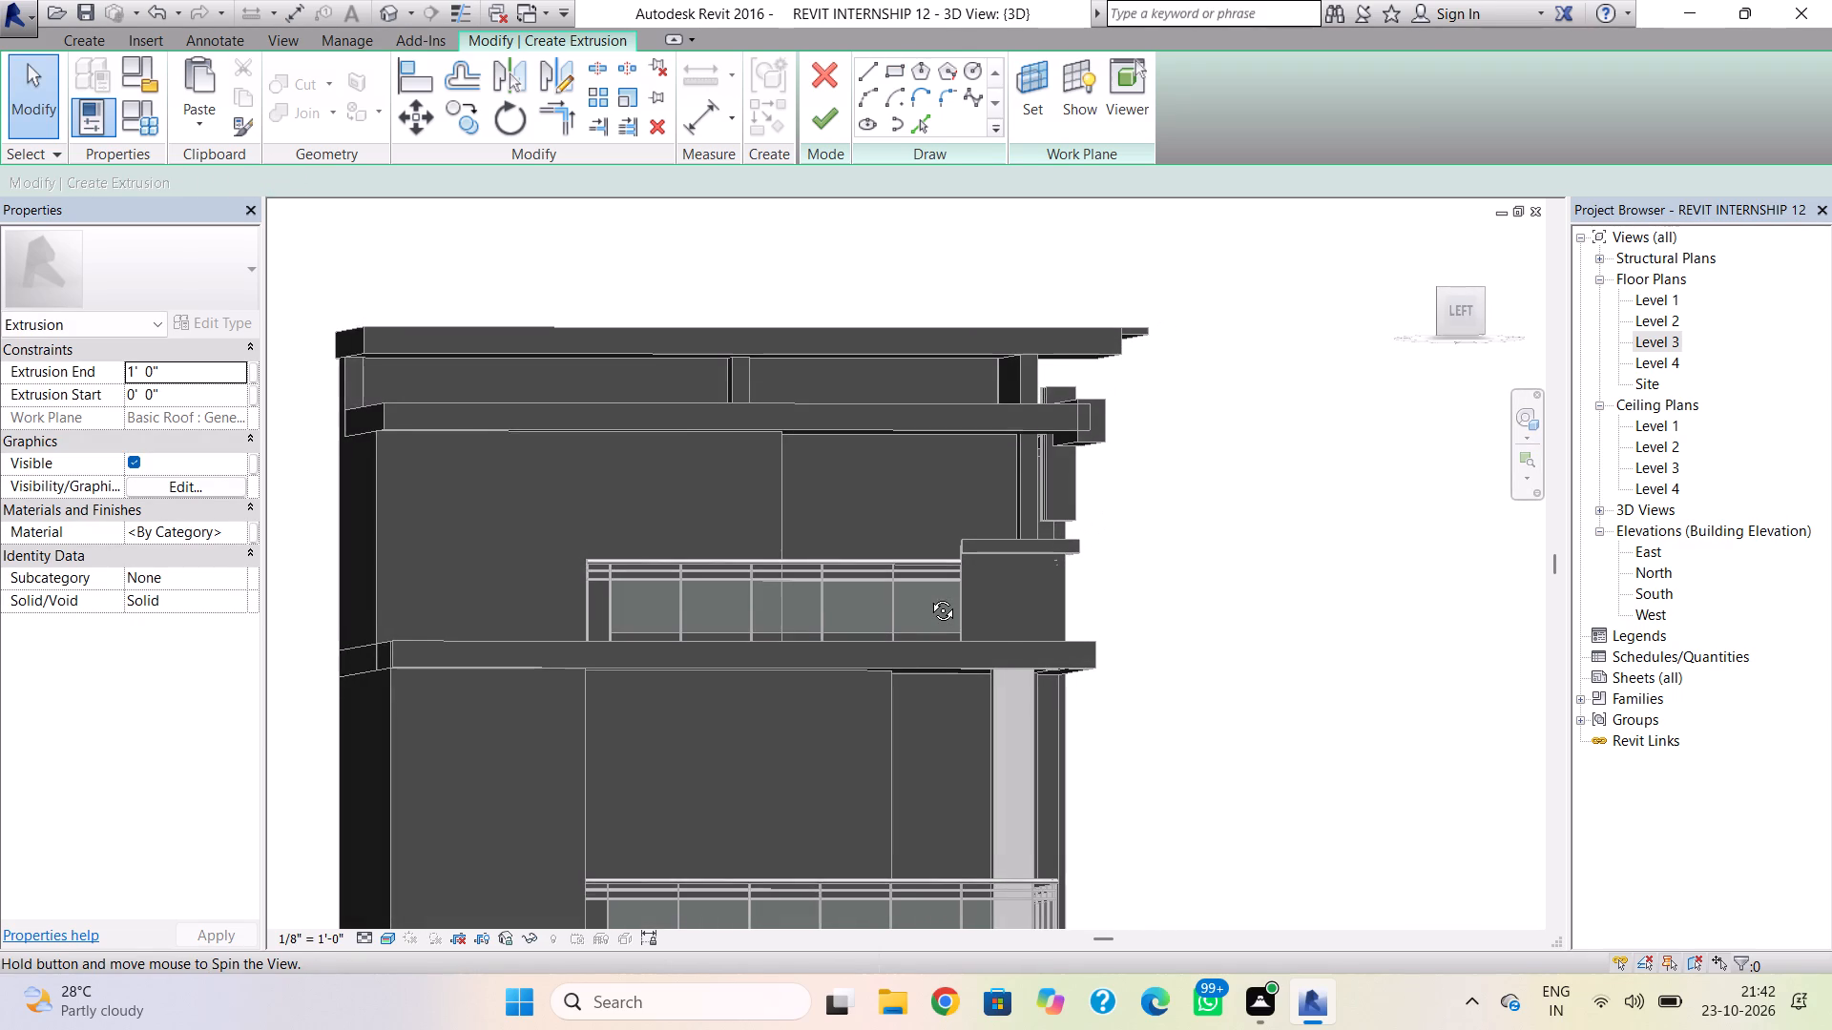
pyautogui.keyDown('shift'); pyautogui.moveTo(928, 596); pyautogui.dragTo(926, 597, button='right'); pyautogui.keyUp('shift')
pyautogui.scroll(1, 926, 597)
pyautogui.moveTo(926, 597); pyautogui.dragTo(1171, 616, button='middle')
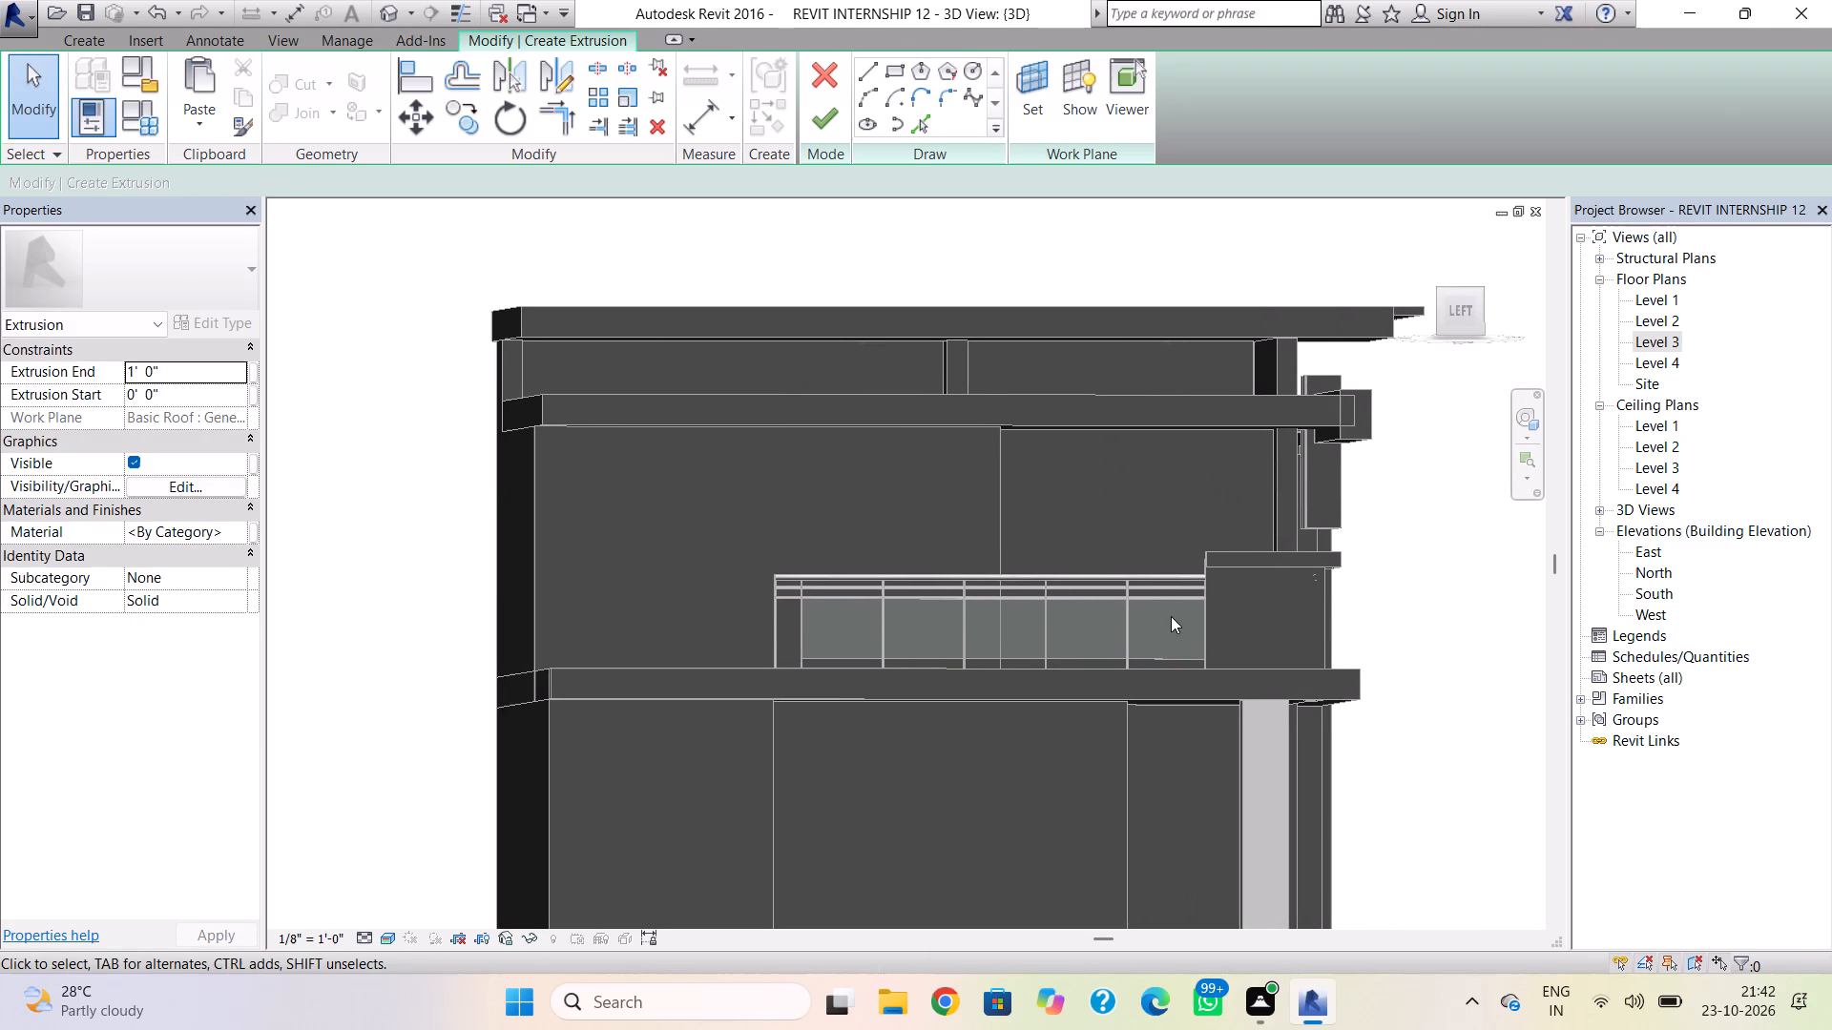
pyautogui.keyDown('shift'); pyautogui.moveTo(1171, 616); pyautogui.dragTo(1165, 615, button='right'); pyautogui.keyUp('shift')
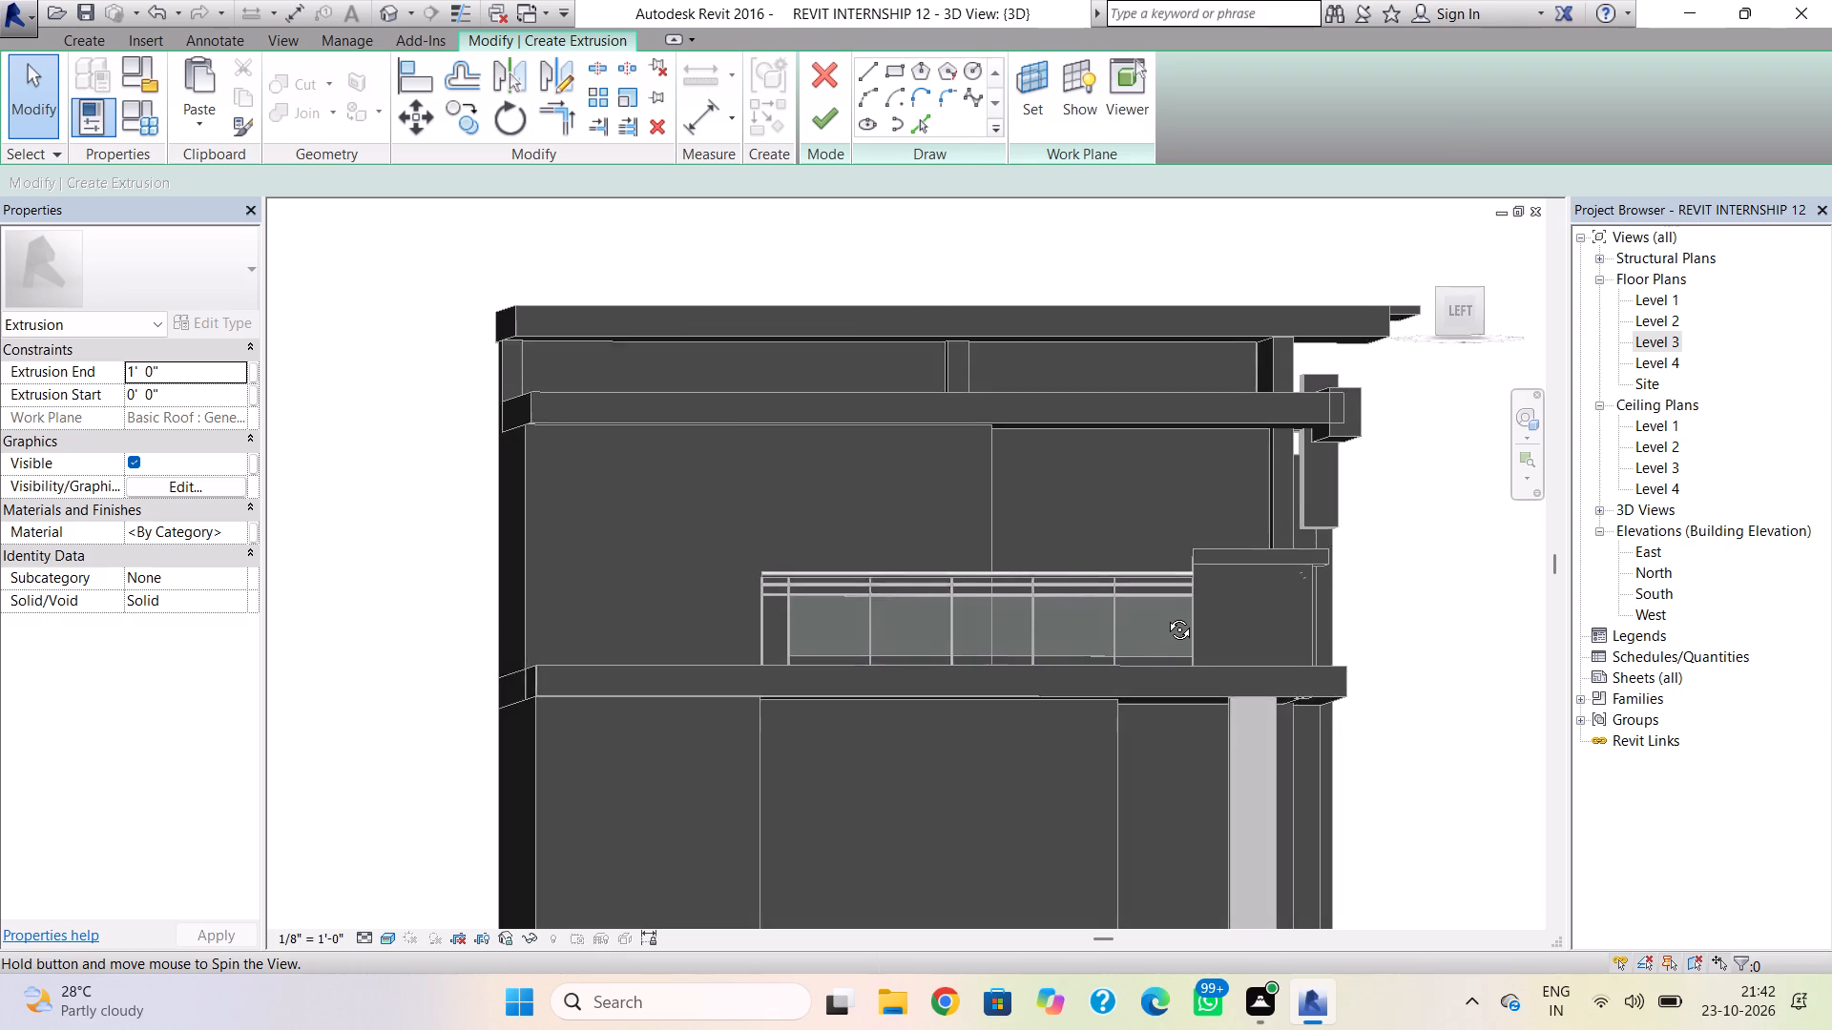
pyautogui.keyDown('shift'); pyautogui.moveTo(1165, 615); pyautogui.dragTo(1155, 627, button='right'); pyautogui.keyUp('shift')
pyautogui.click(891, 72)
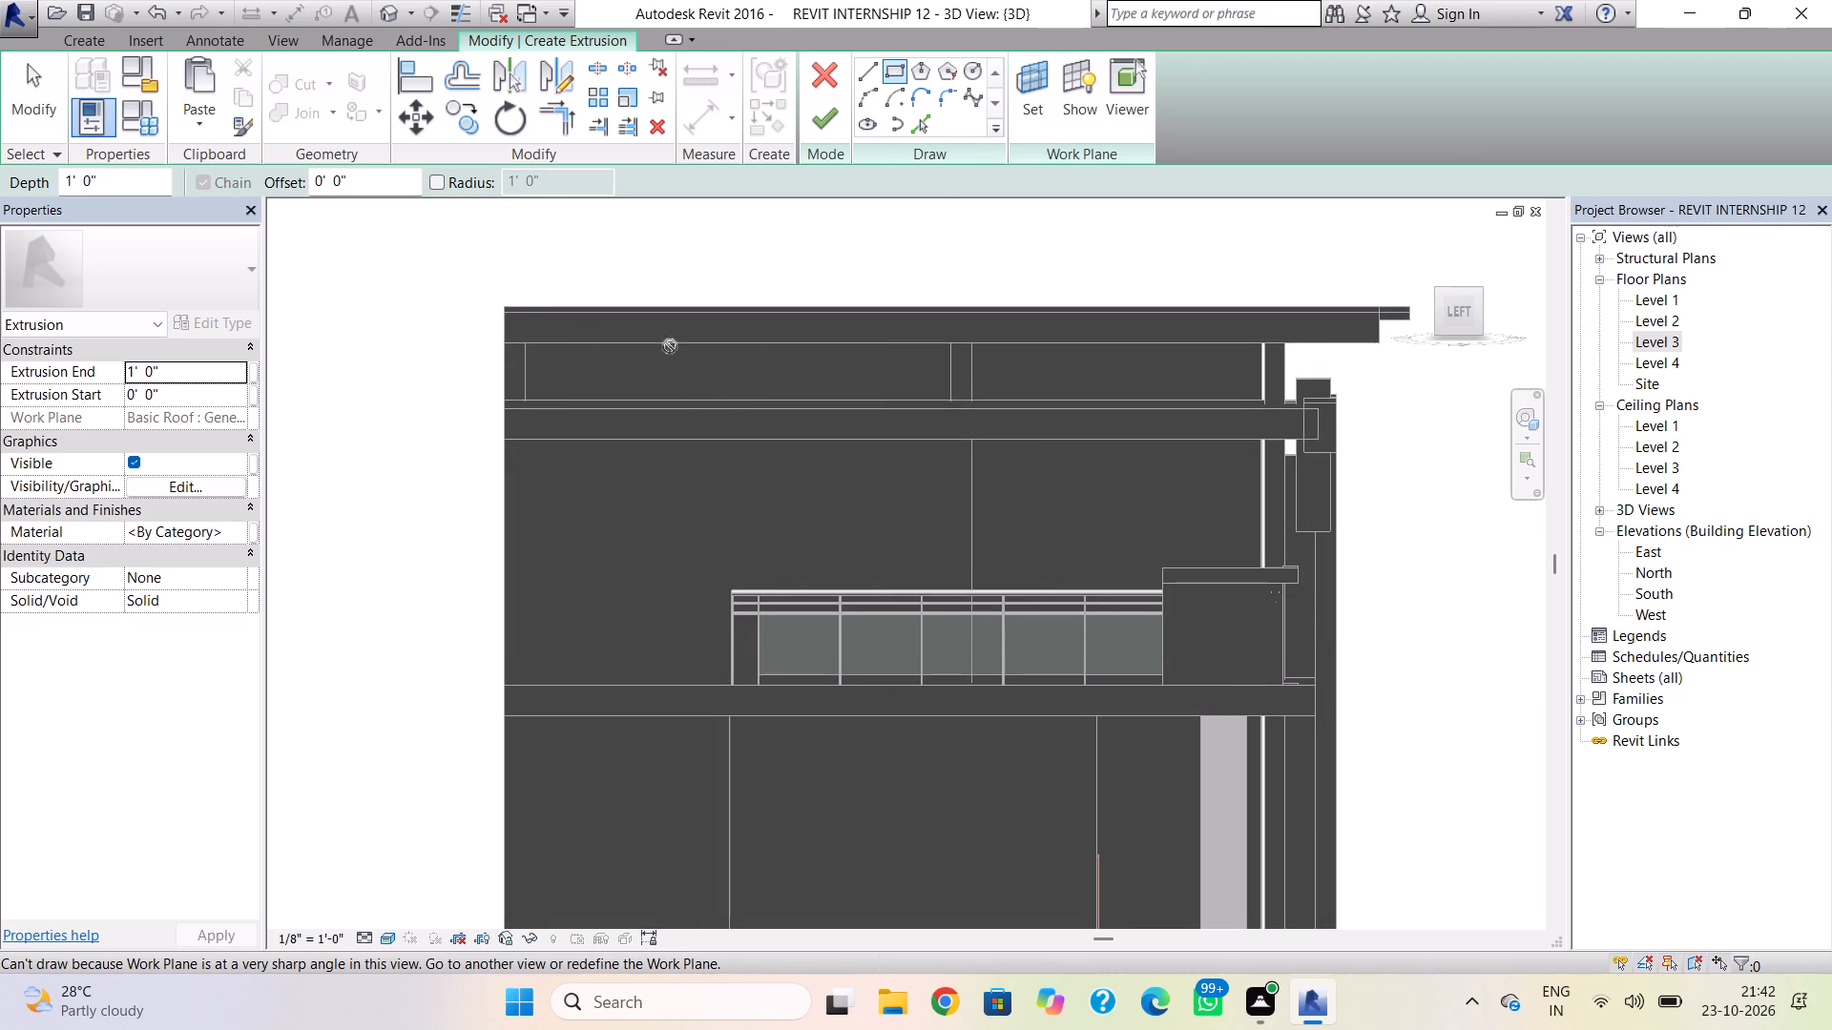
pyautogui.click(1045, 93)
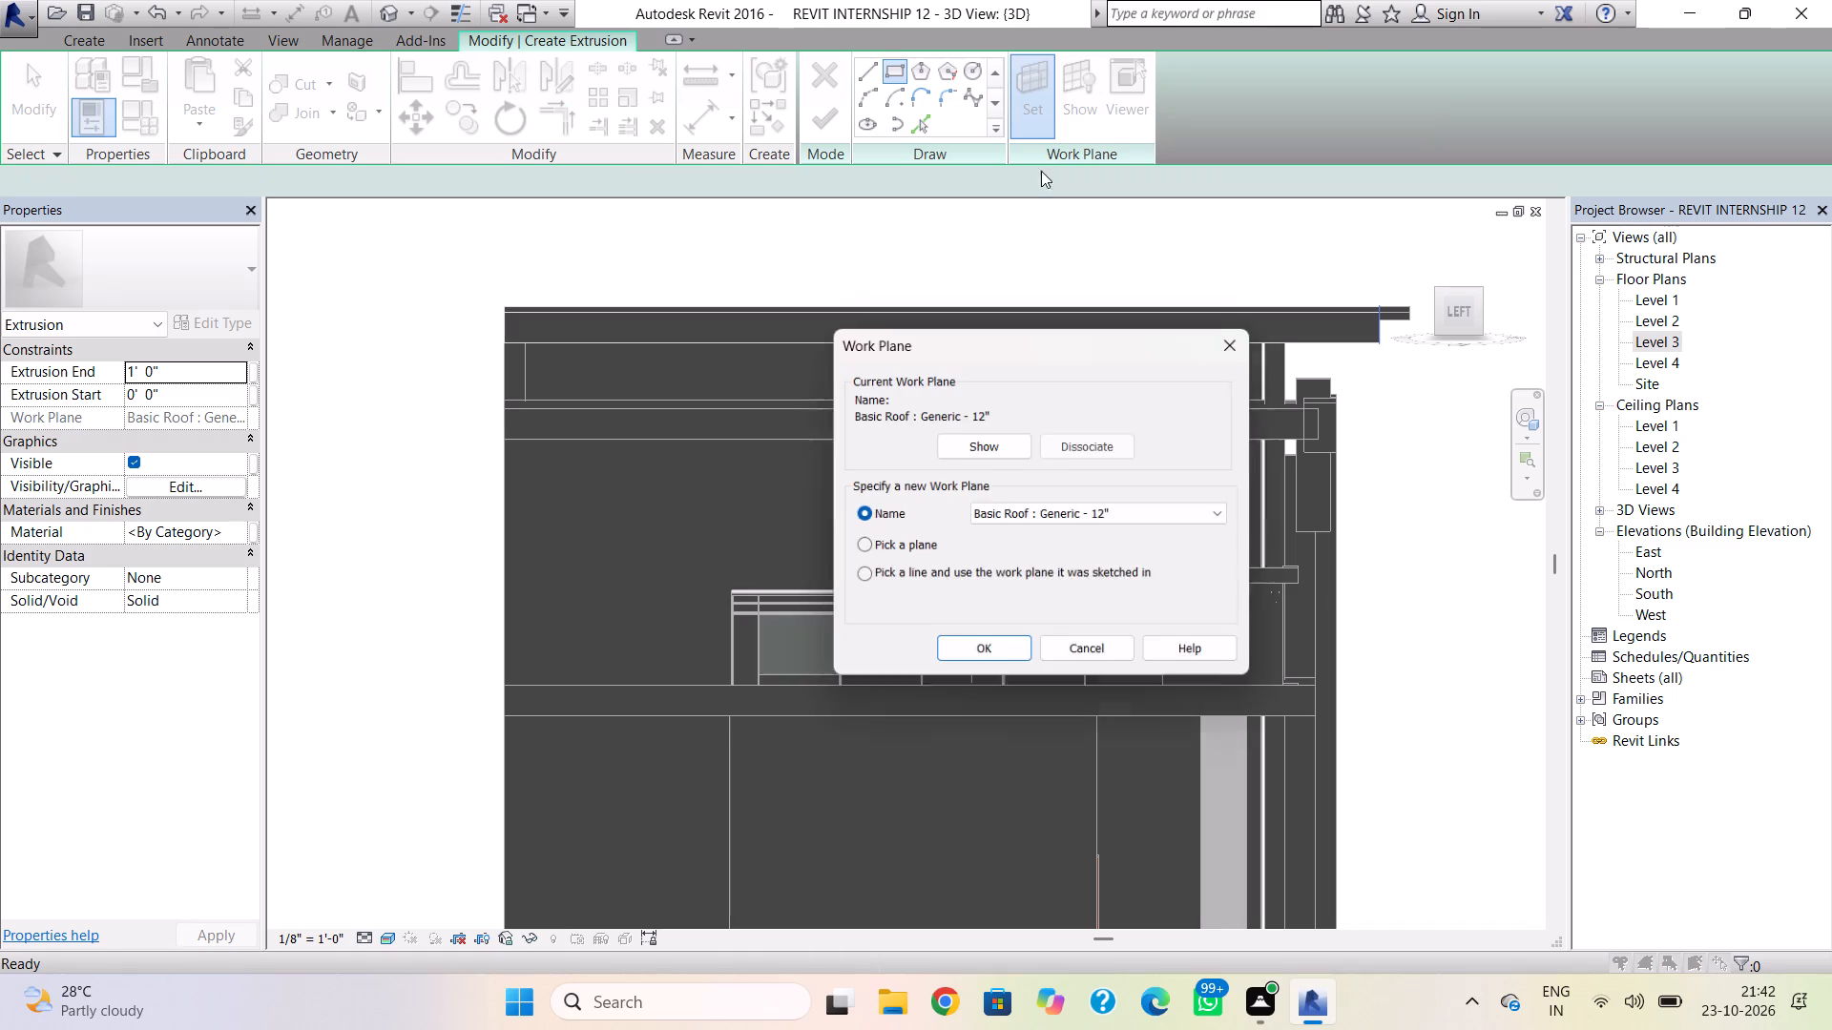
pyautogui.click(860, 549)
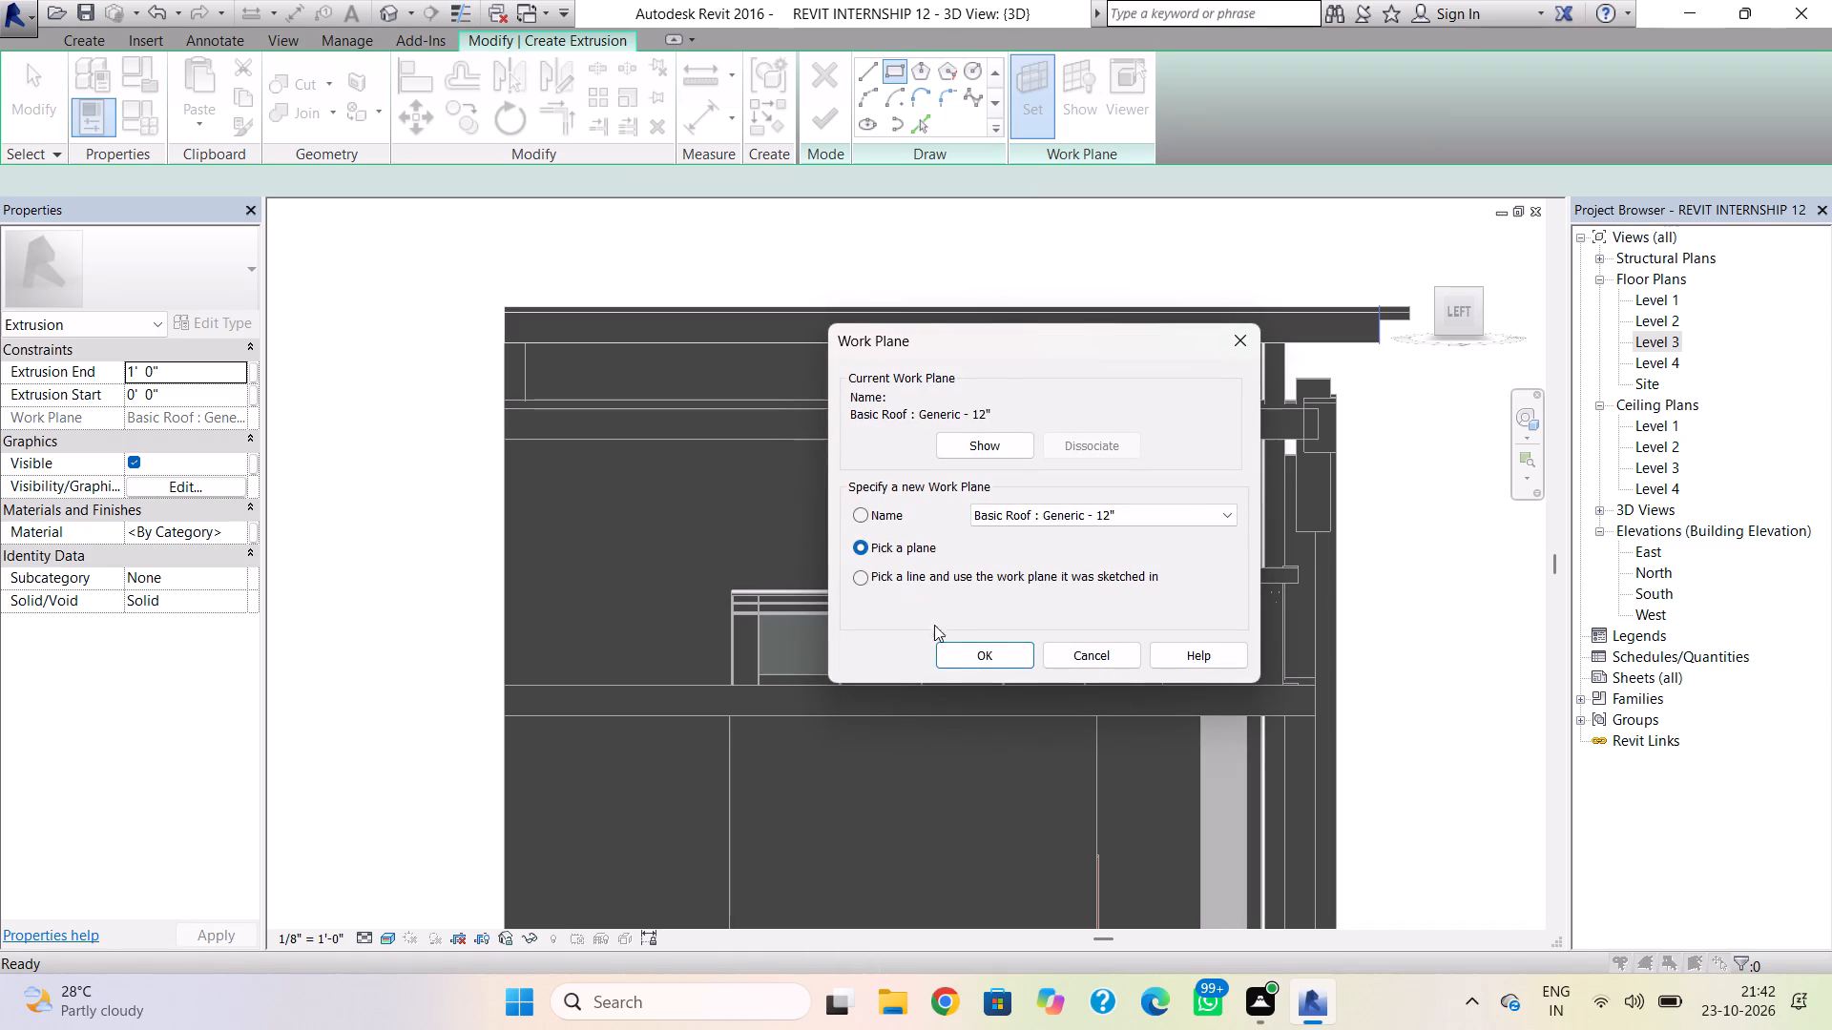
pyautogui.click(960, 651)
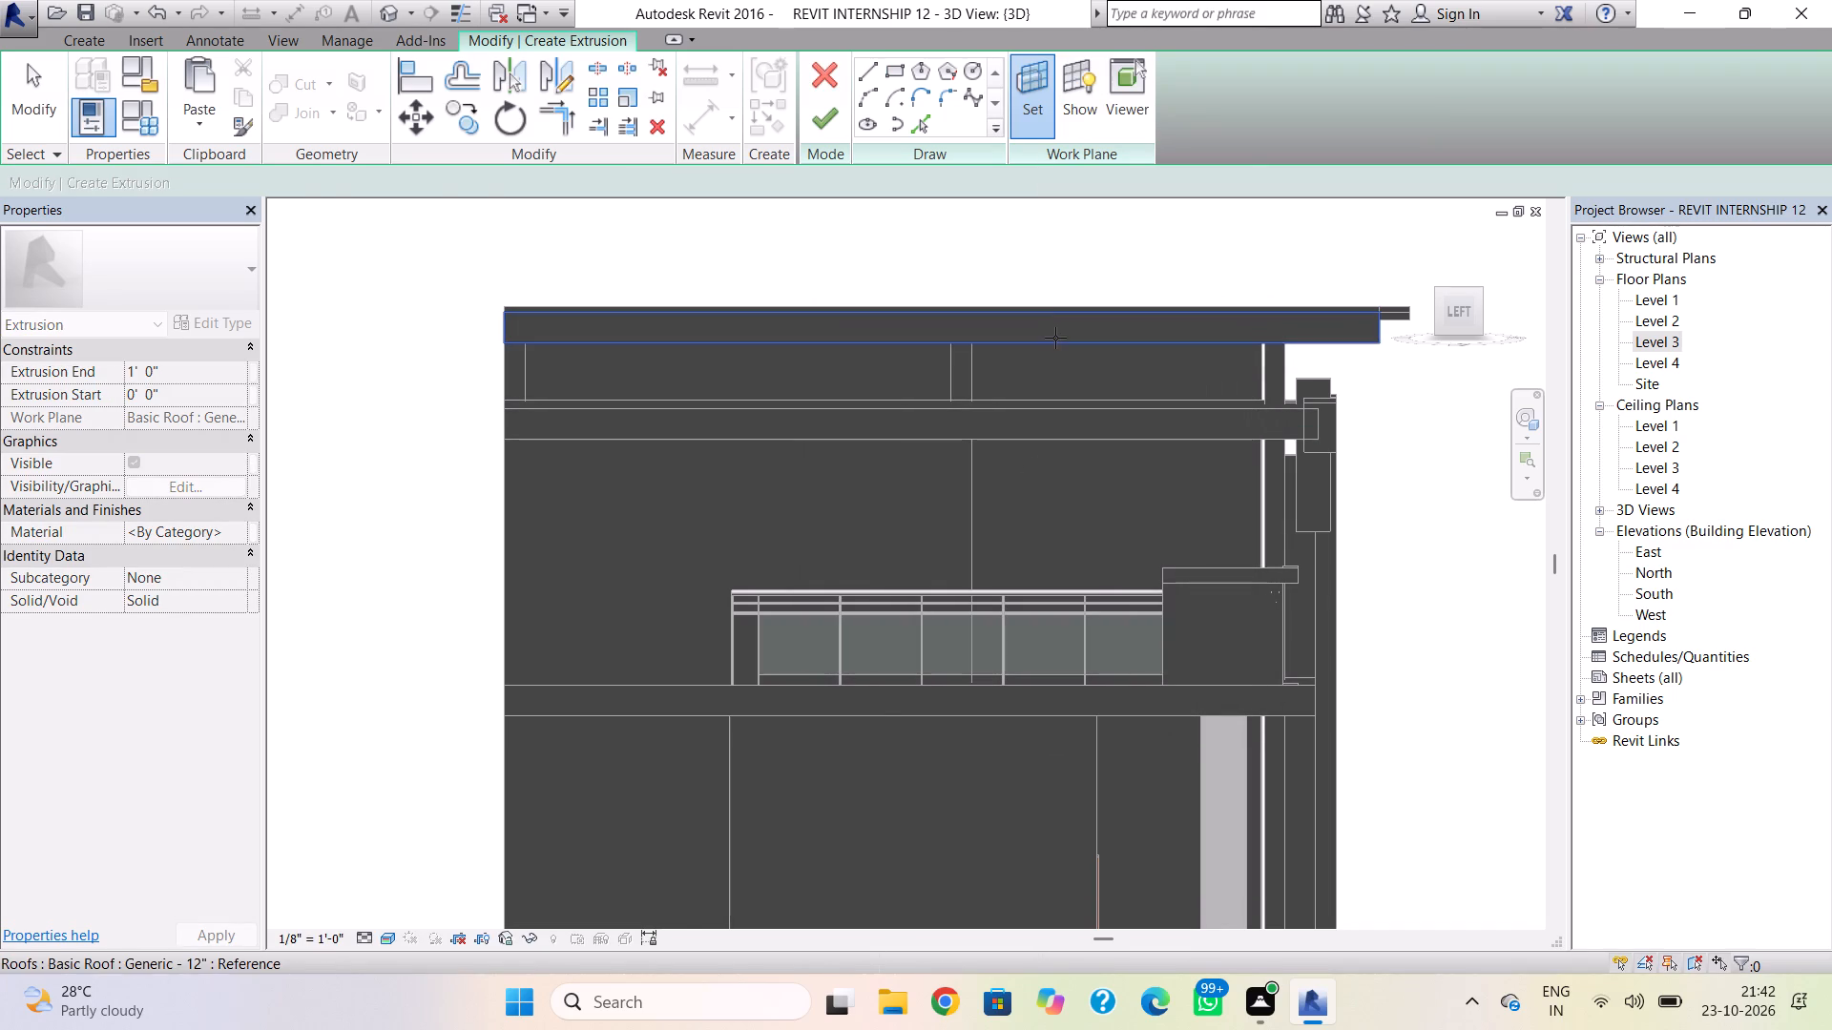
pyautogui.click(1055, 338)
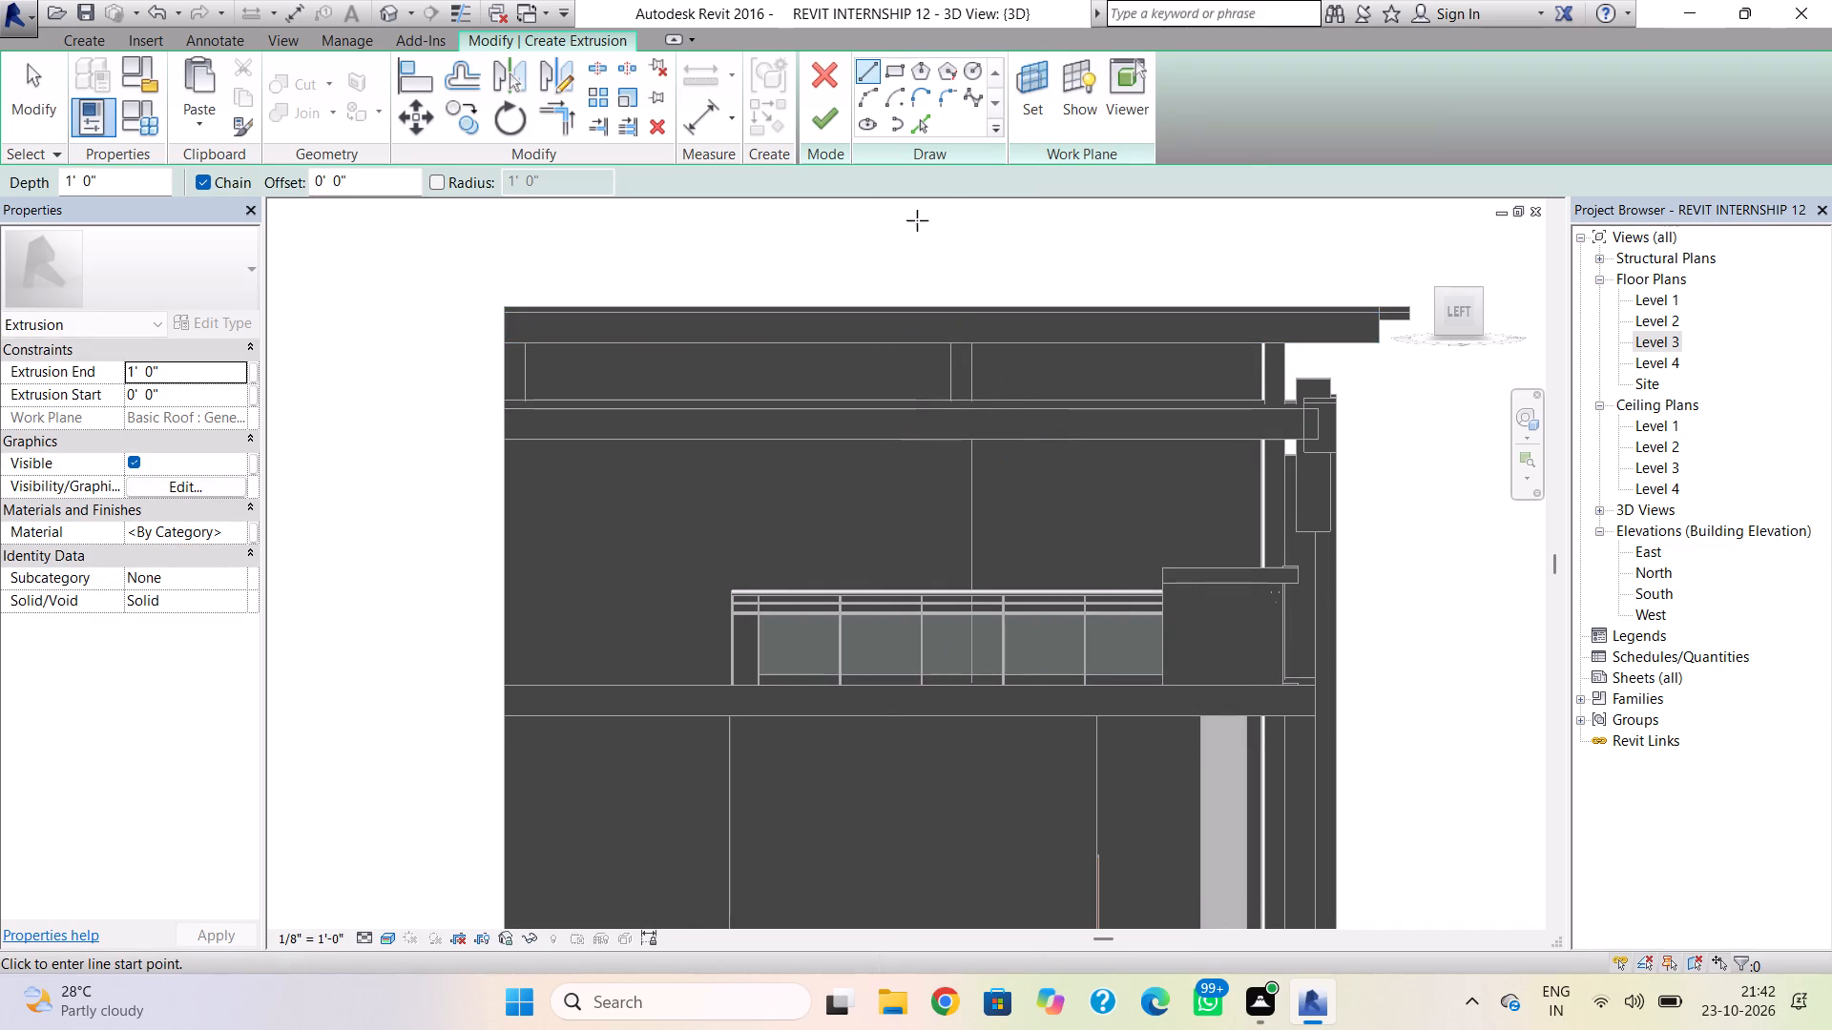
# Extrude a rectangular strip about 3 inches tall along the top edge of the roof slab's left face, 1' 0" deep.
pyautogui.click(889, 69)
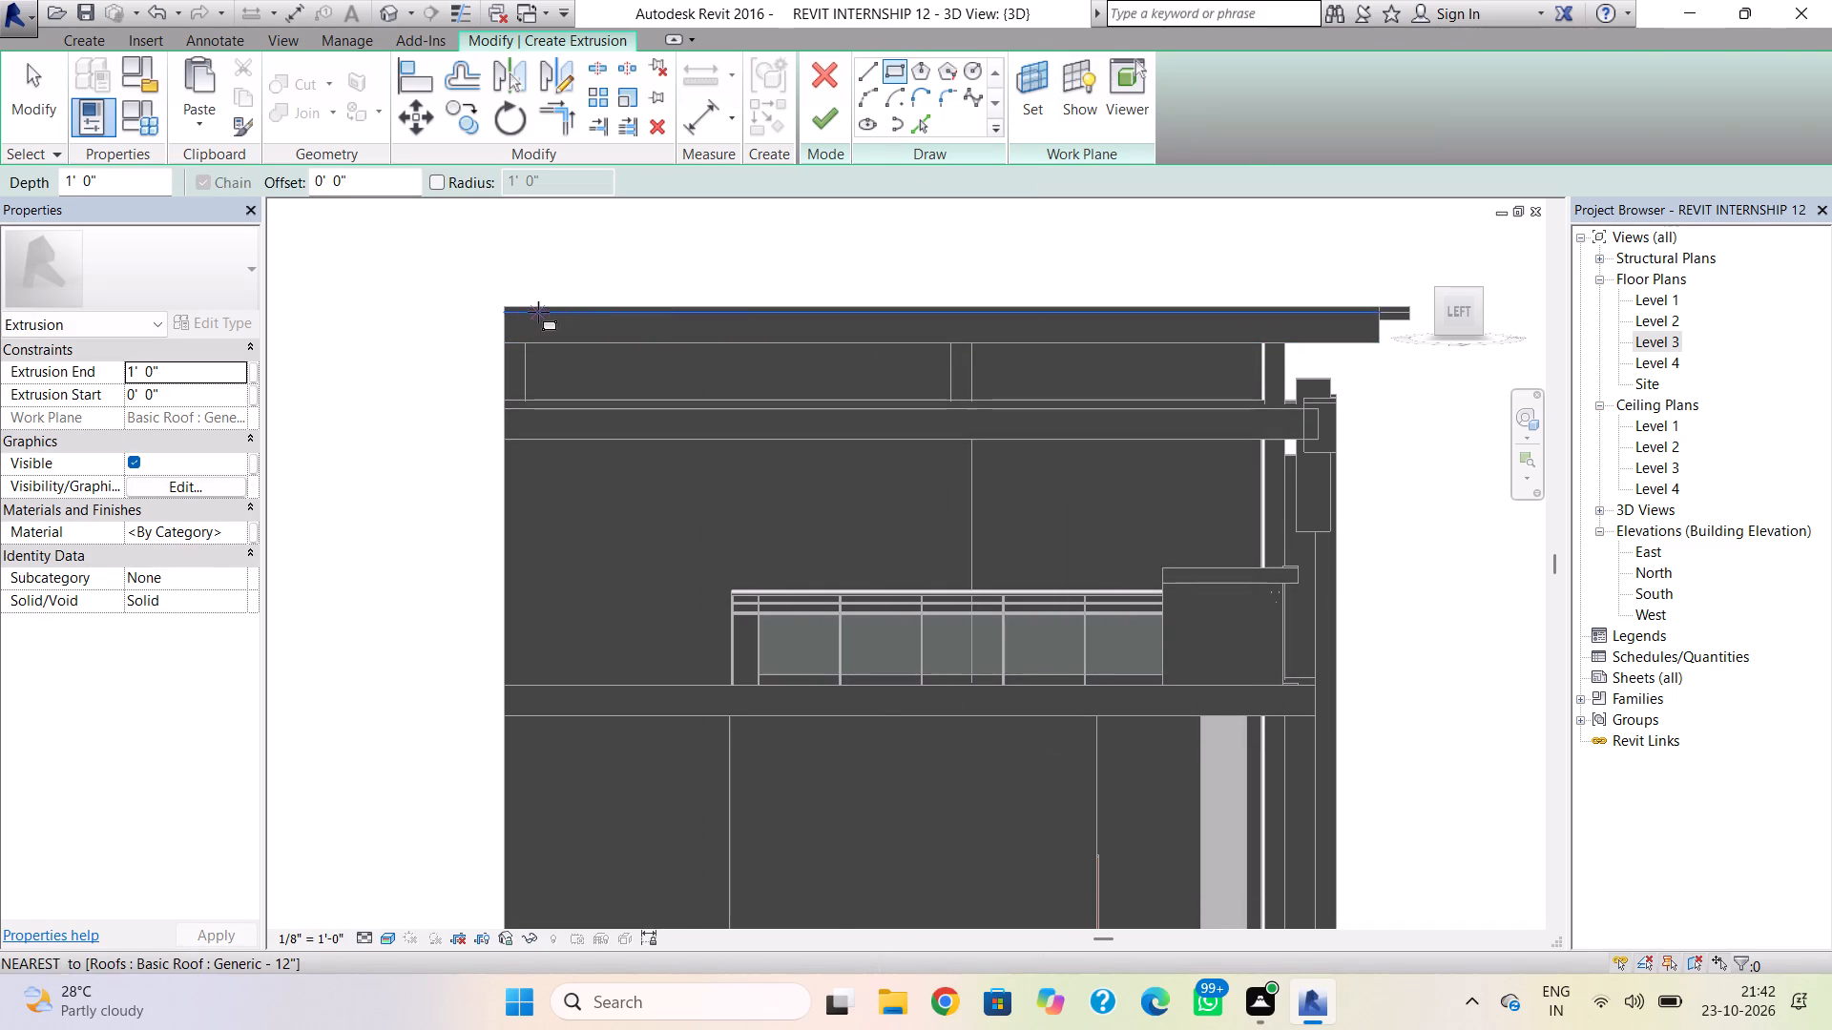
pyautogui.scroll(3, 529, 312)
pyautogui.click(495, 314)
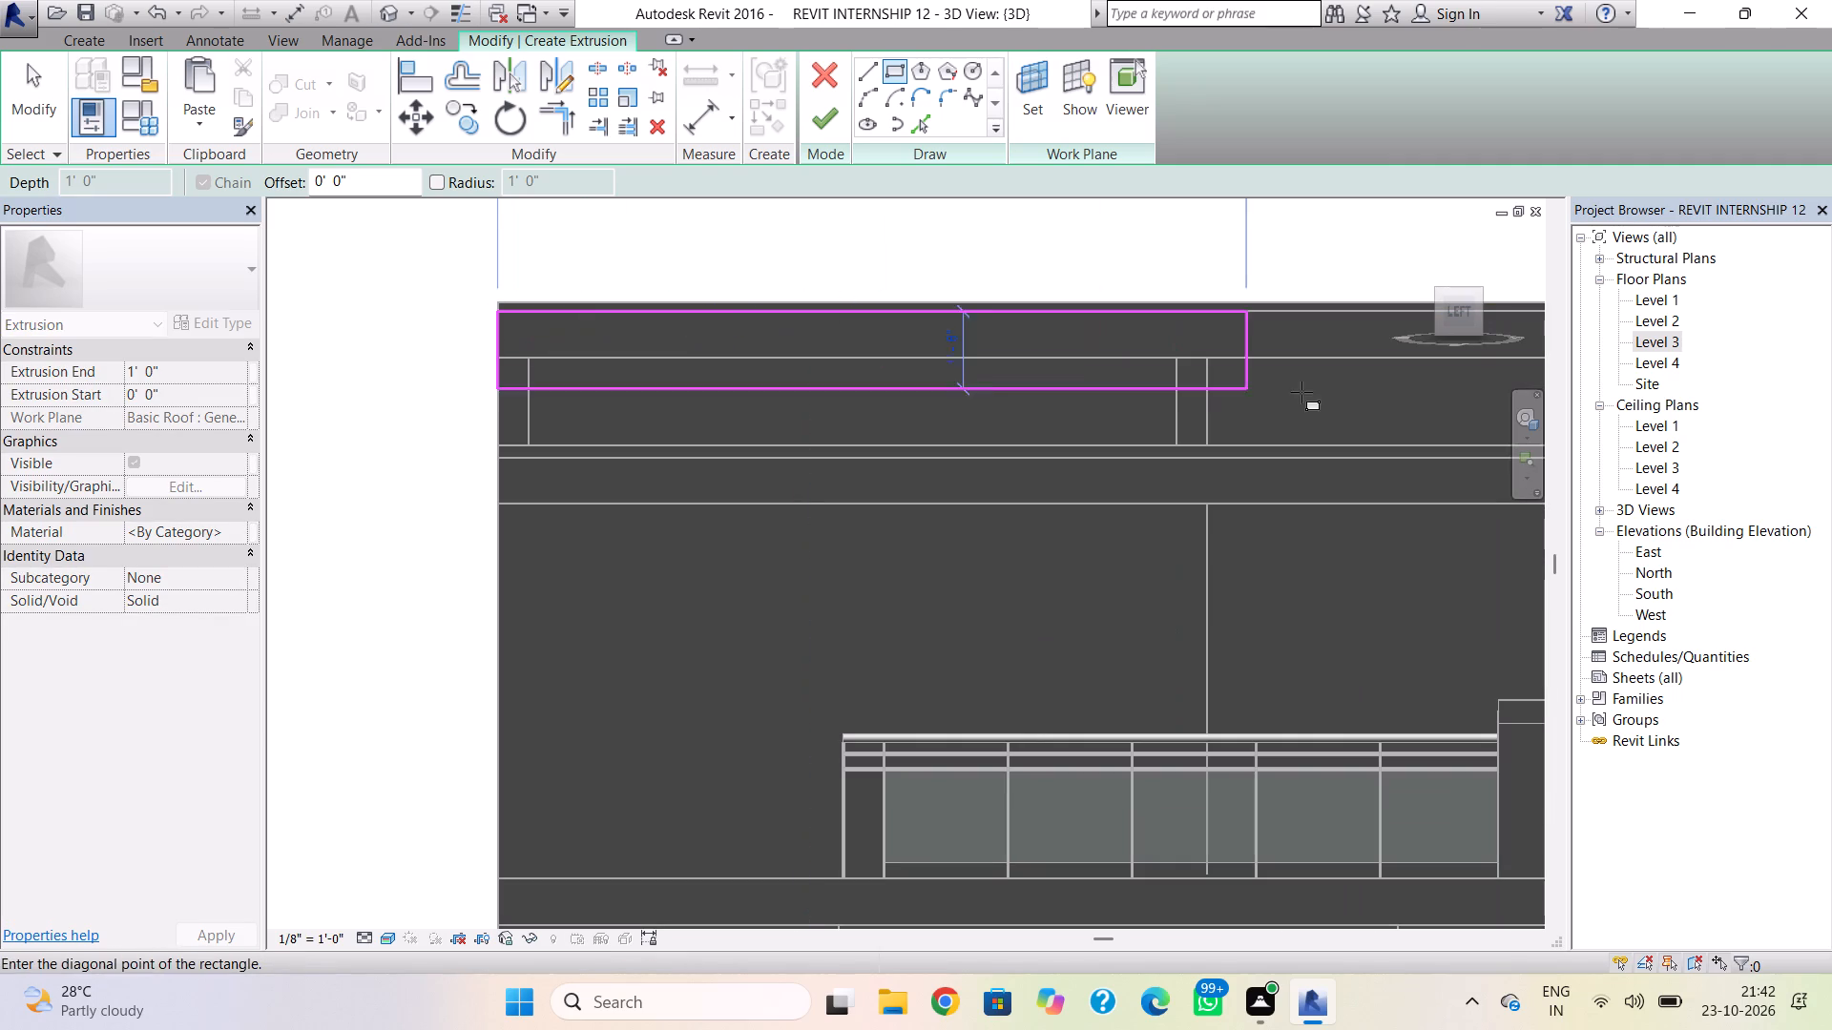
pyautogui.scroll(-1, 1300, 379)
pyautogui.moveTo(1296, 381); pyautogui.dragTo(1071, 459, button='middle')
pyautogui.moveTo(1400, 416); pyautogui.dragTo(1387, 418, button='middle')
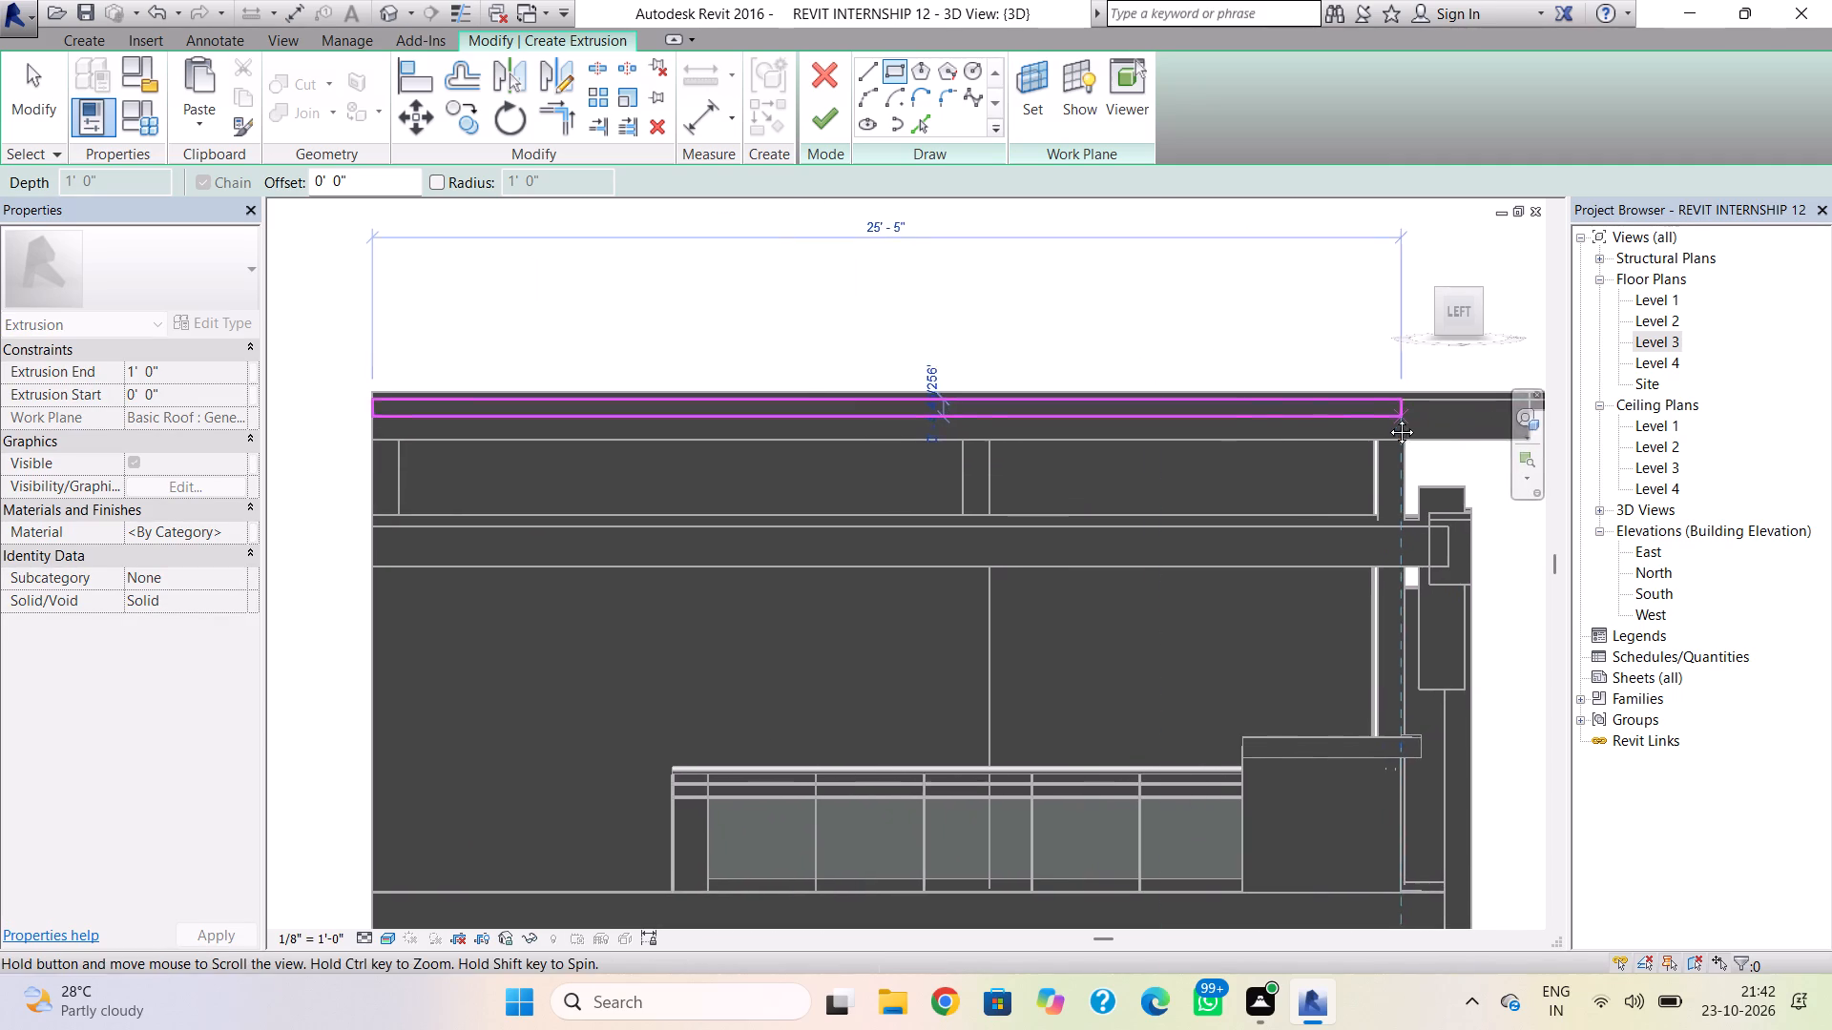
pyautogui.moveTo(1387, 418); pyautogui.dragTo(1184, 431, button='middle')
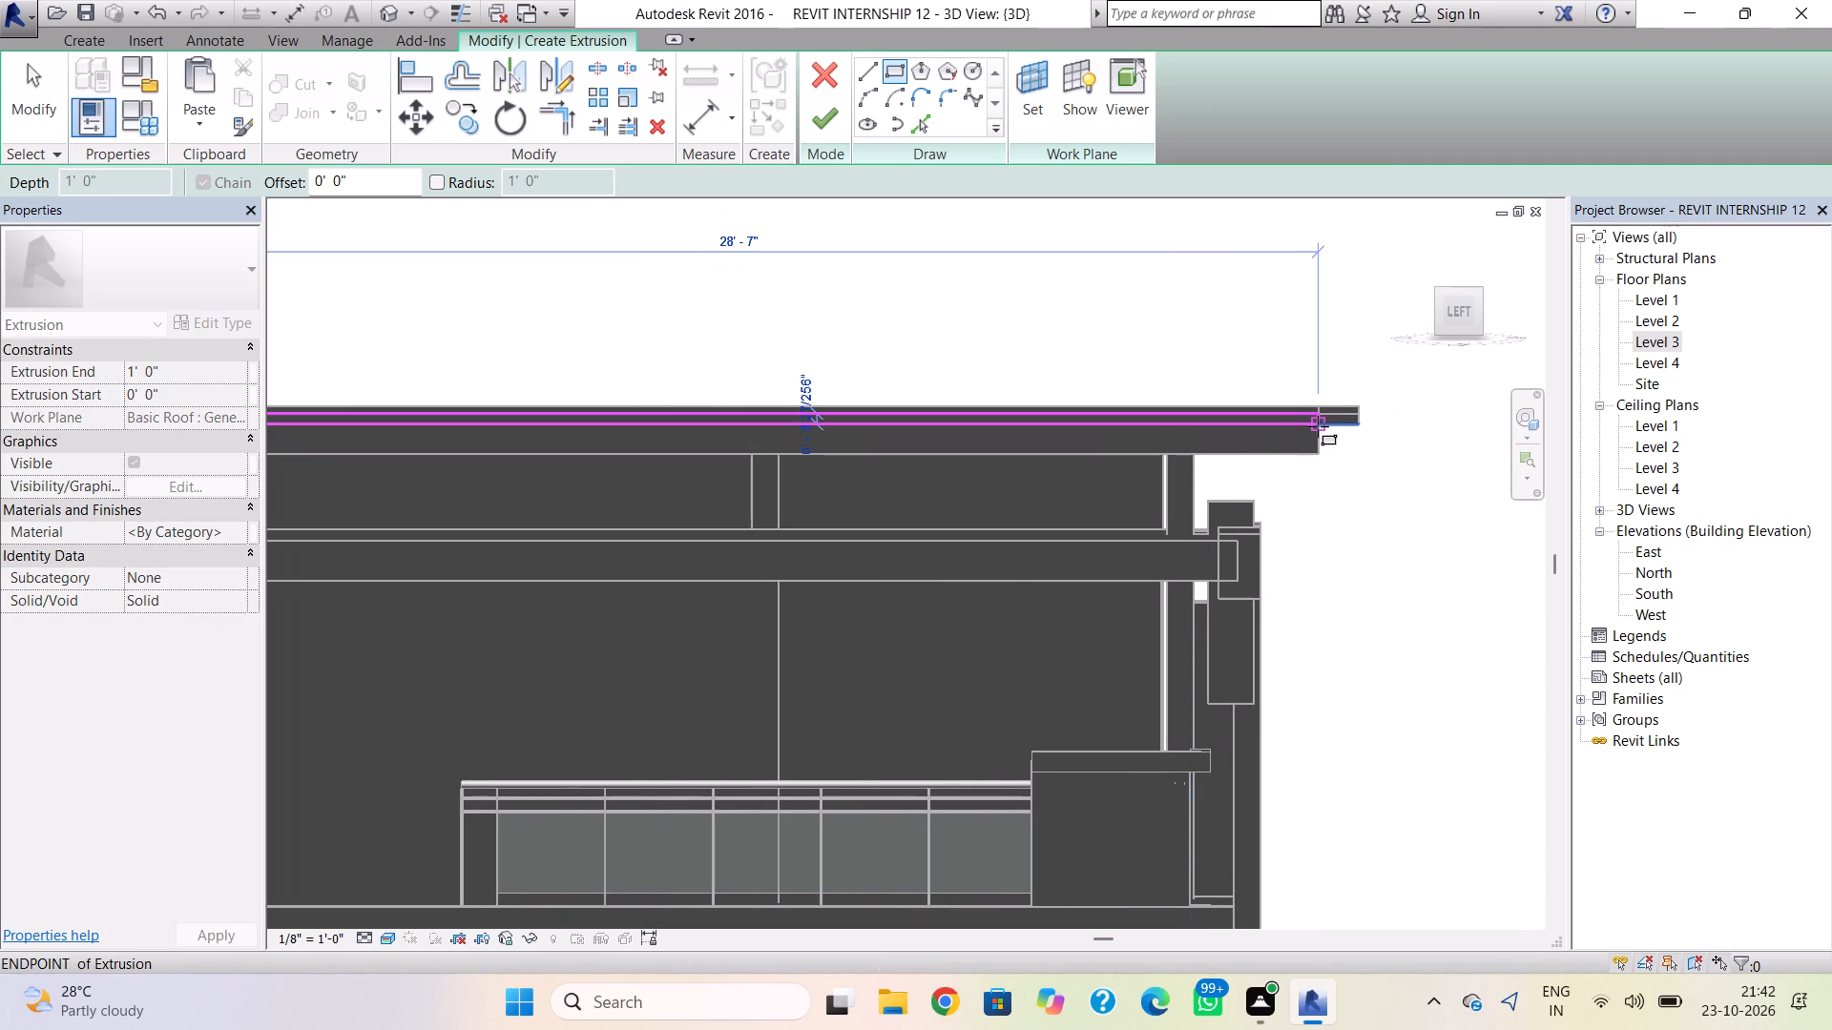
pyautogui.click(1325, 422)
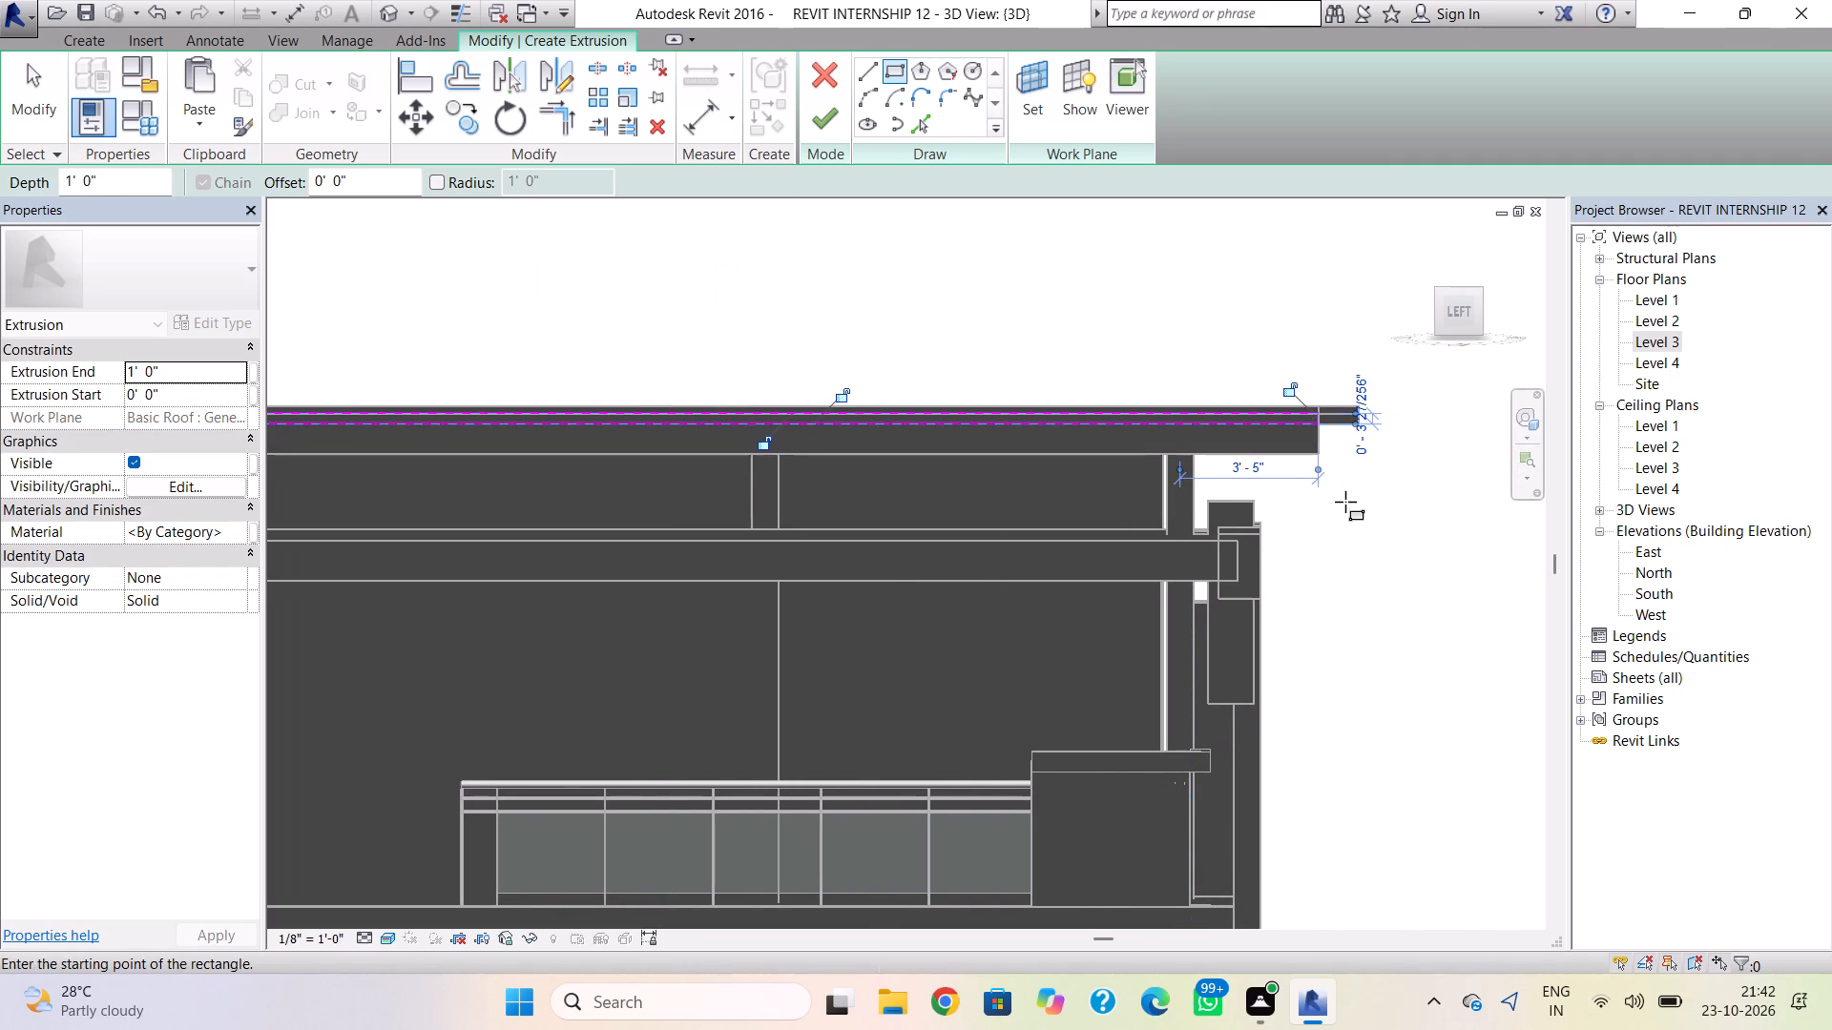
pyautogui.press('Escape')
pyautogui.click(822, 123)
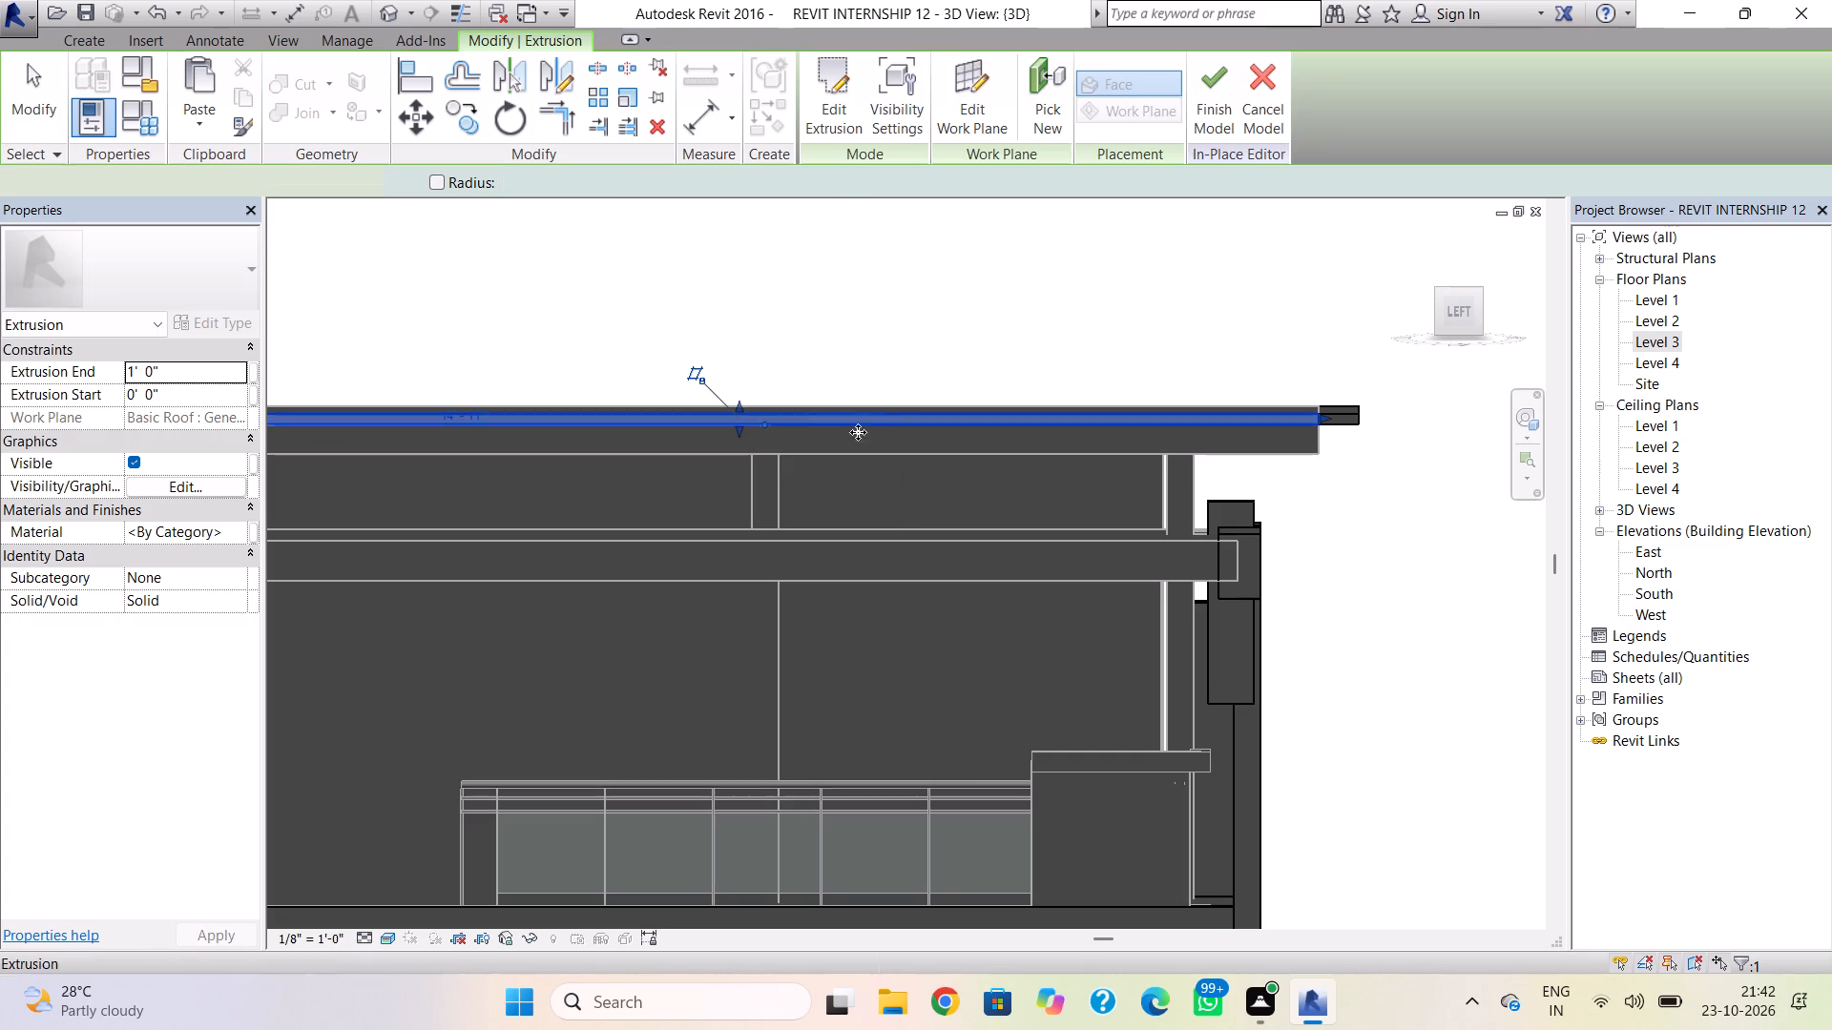
# Resize the left roof-edge strip to run from about 5 21/32" inside the roof slab's left face to about 4 13/16" outside it.
pyautogui.keyDown('shift'); pyautogui.moveTo(1259, 539); pyautogui.dragTo(1092, 592, button='right'); pyautogui.keyUp('shift')
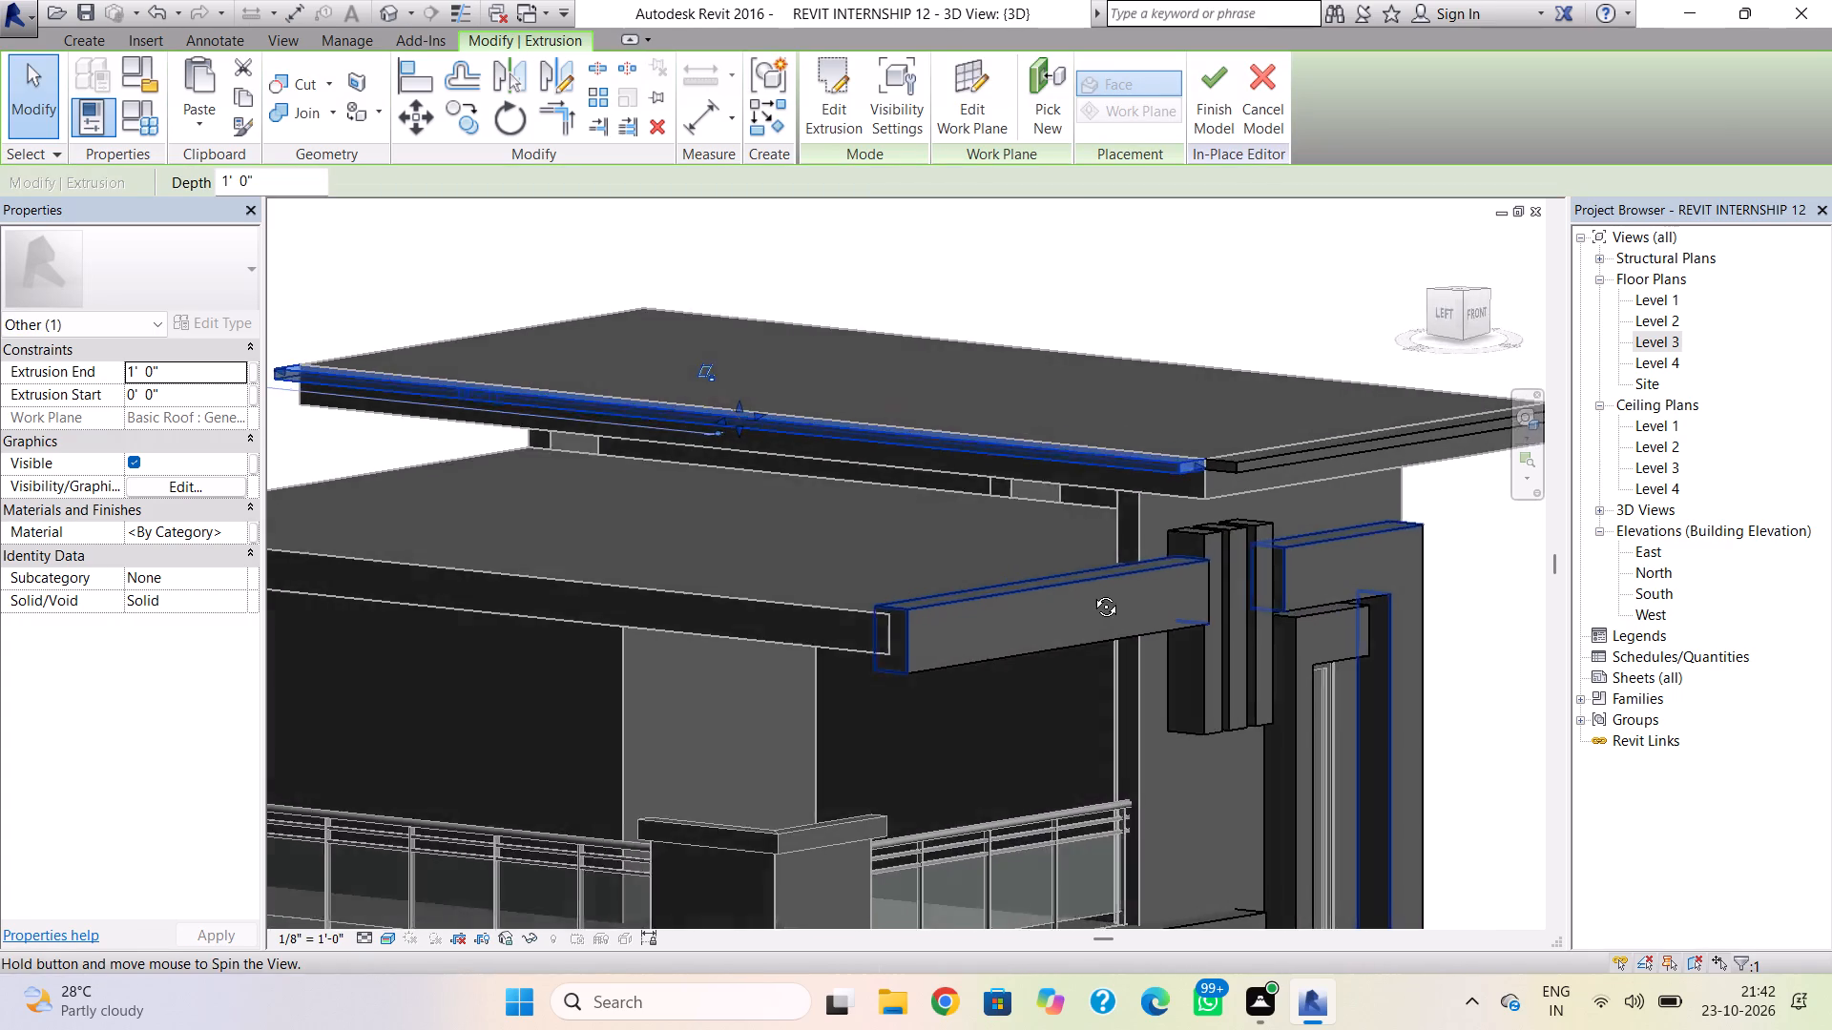
pyautogui.keyDown('shift'); pyautogui.moveTo(1092, 592); pyautogui.dragTo(928, 604, button='right'); pyautogui.keyUp('shift')
pyautogui.scroll(2, 767, 420)
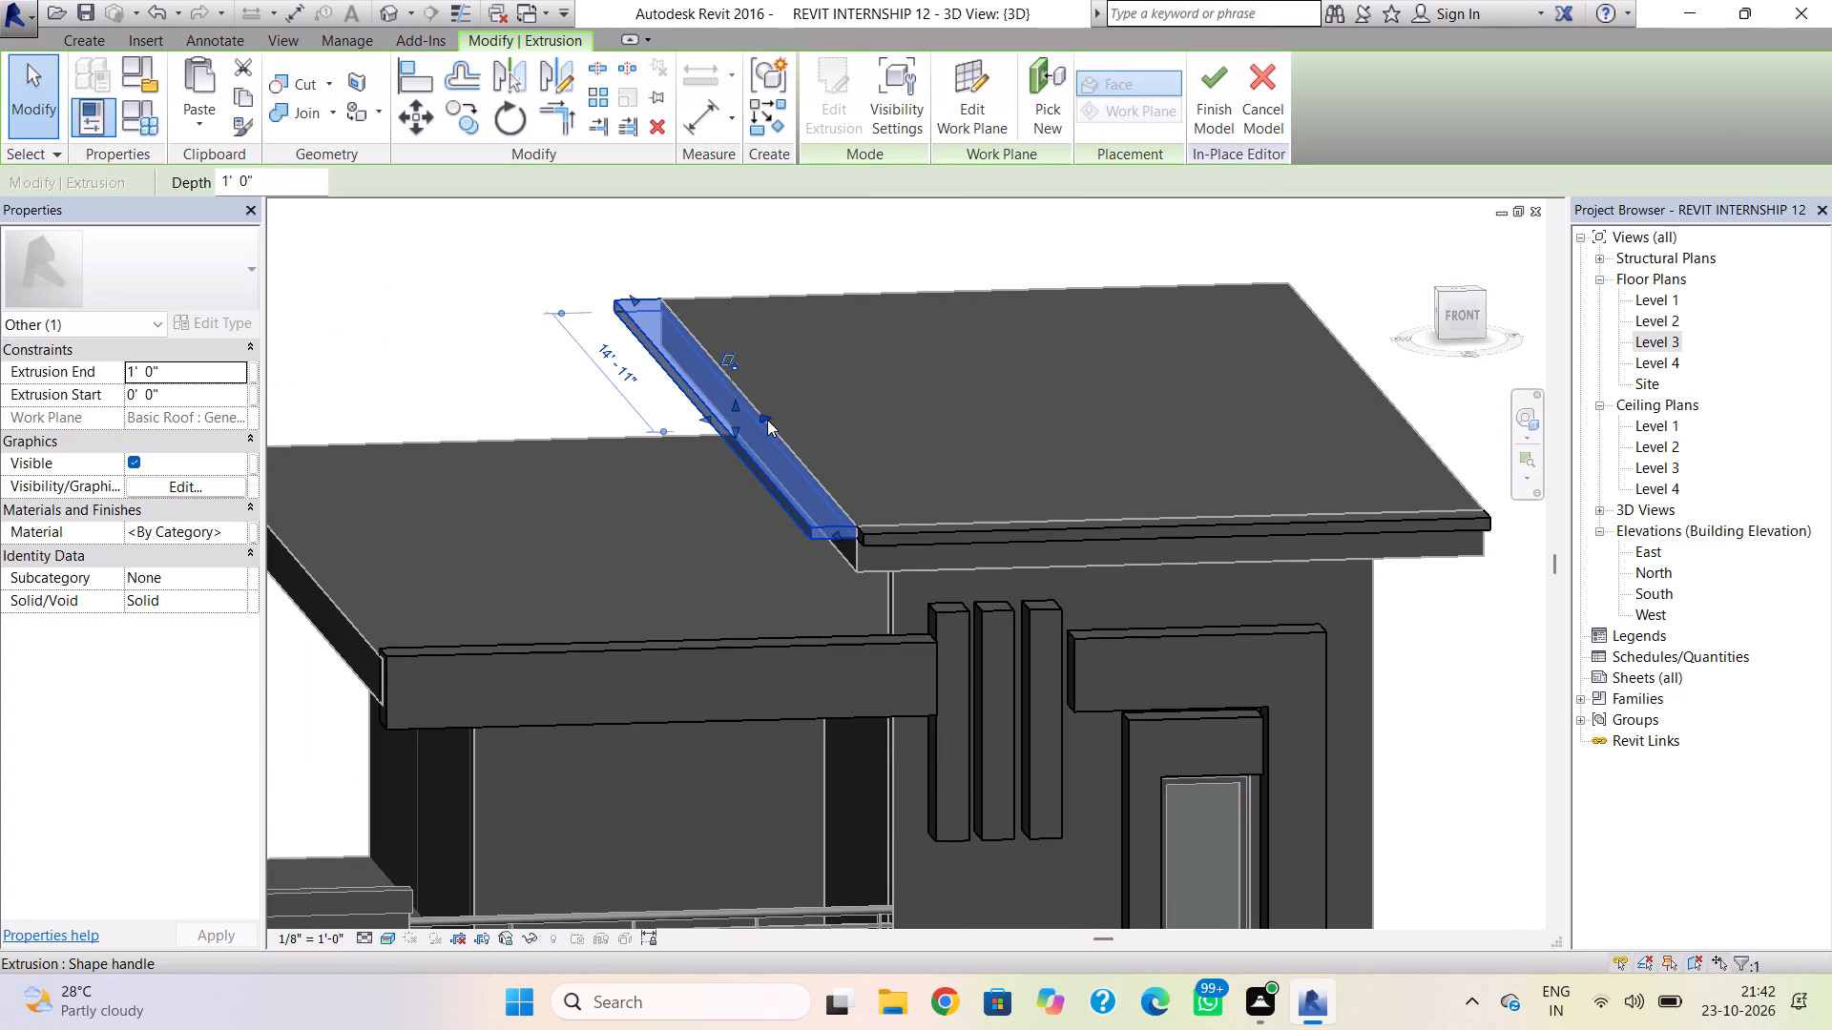
pyautogui.moveTo(764, 417); pyautogui.dragTo(782, 415)
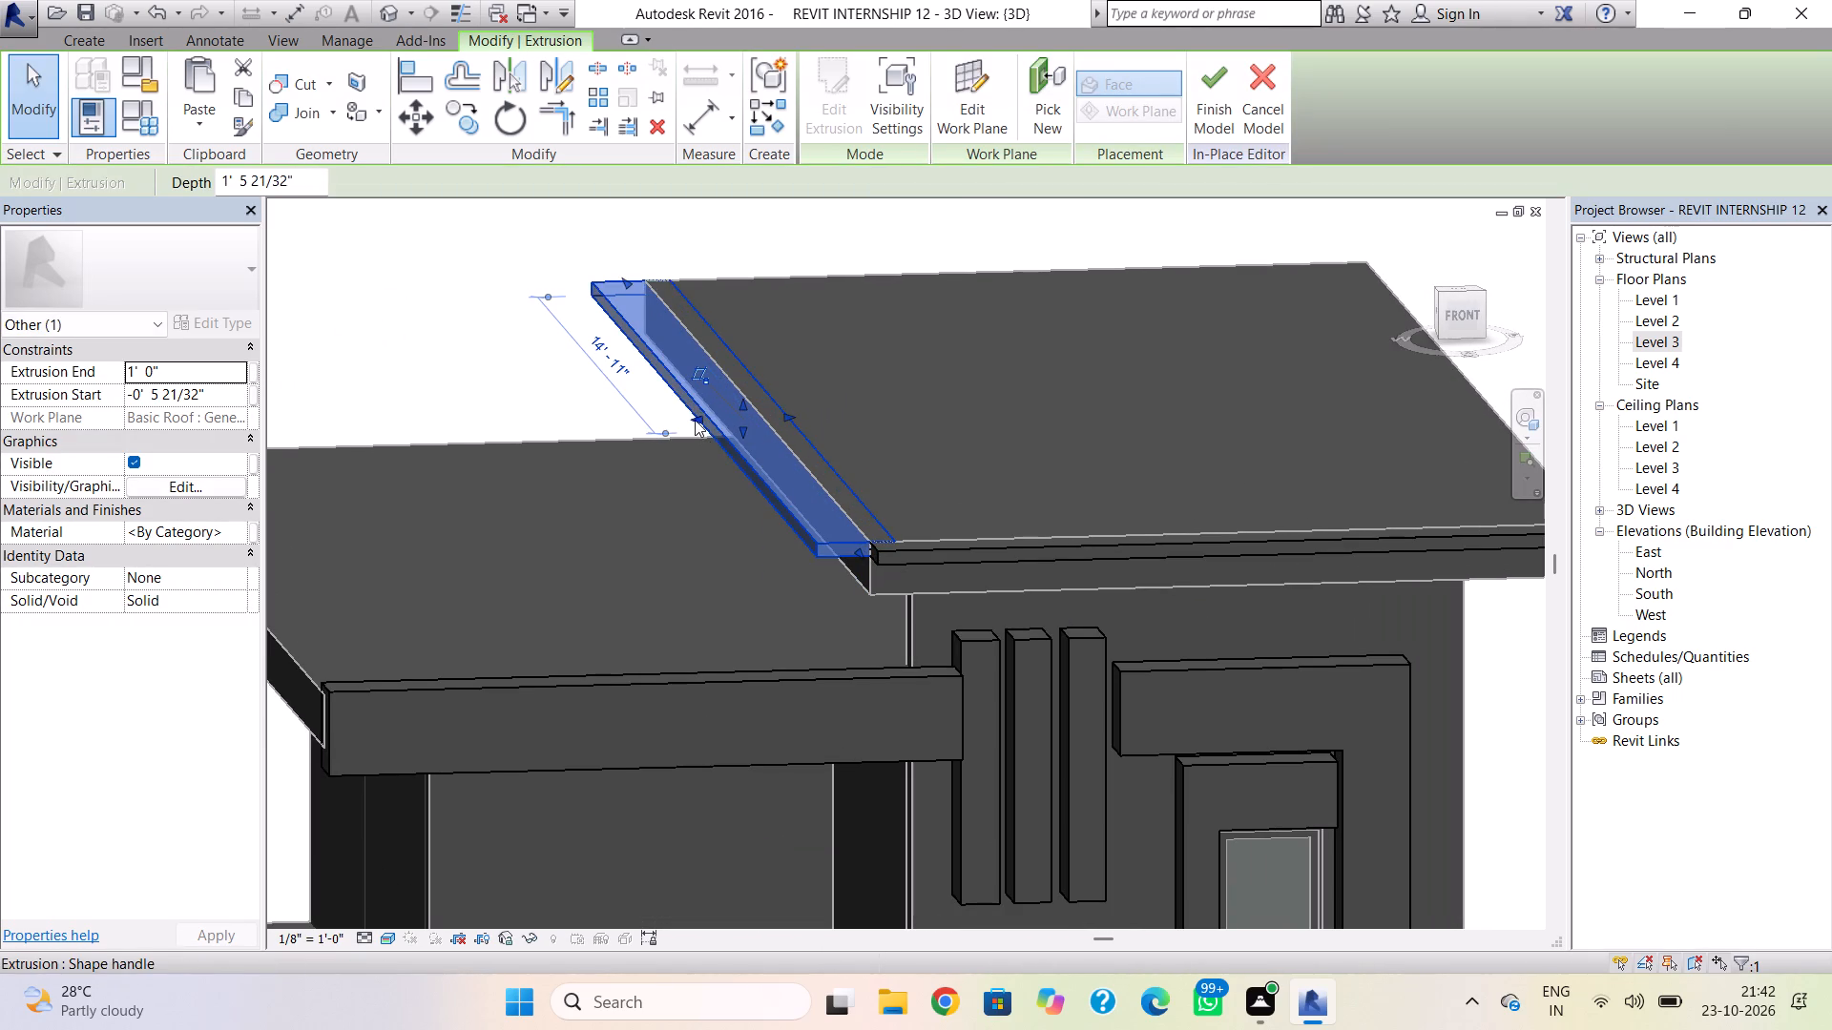
pyautogui.moveTo(695, 420); pyautogui.dragTo(737, 427)
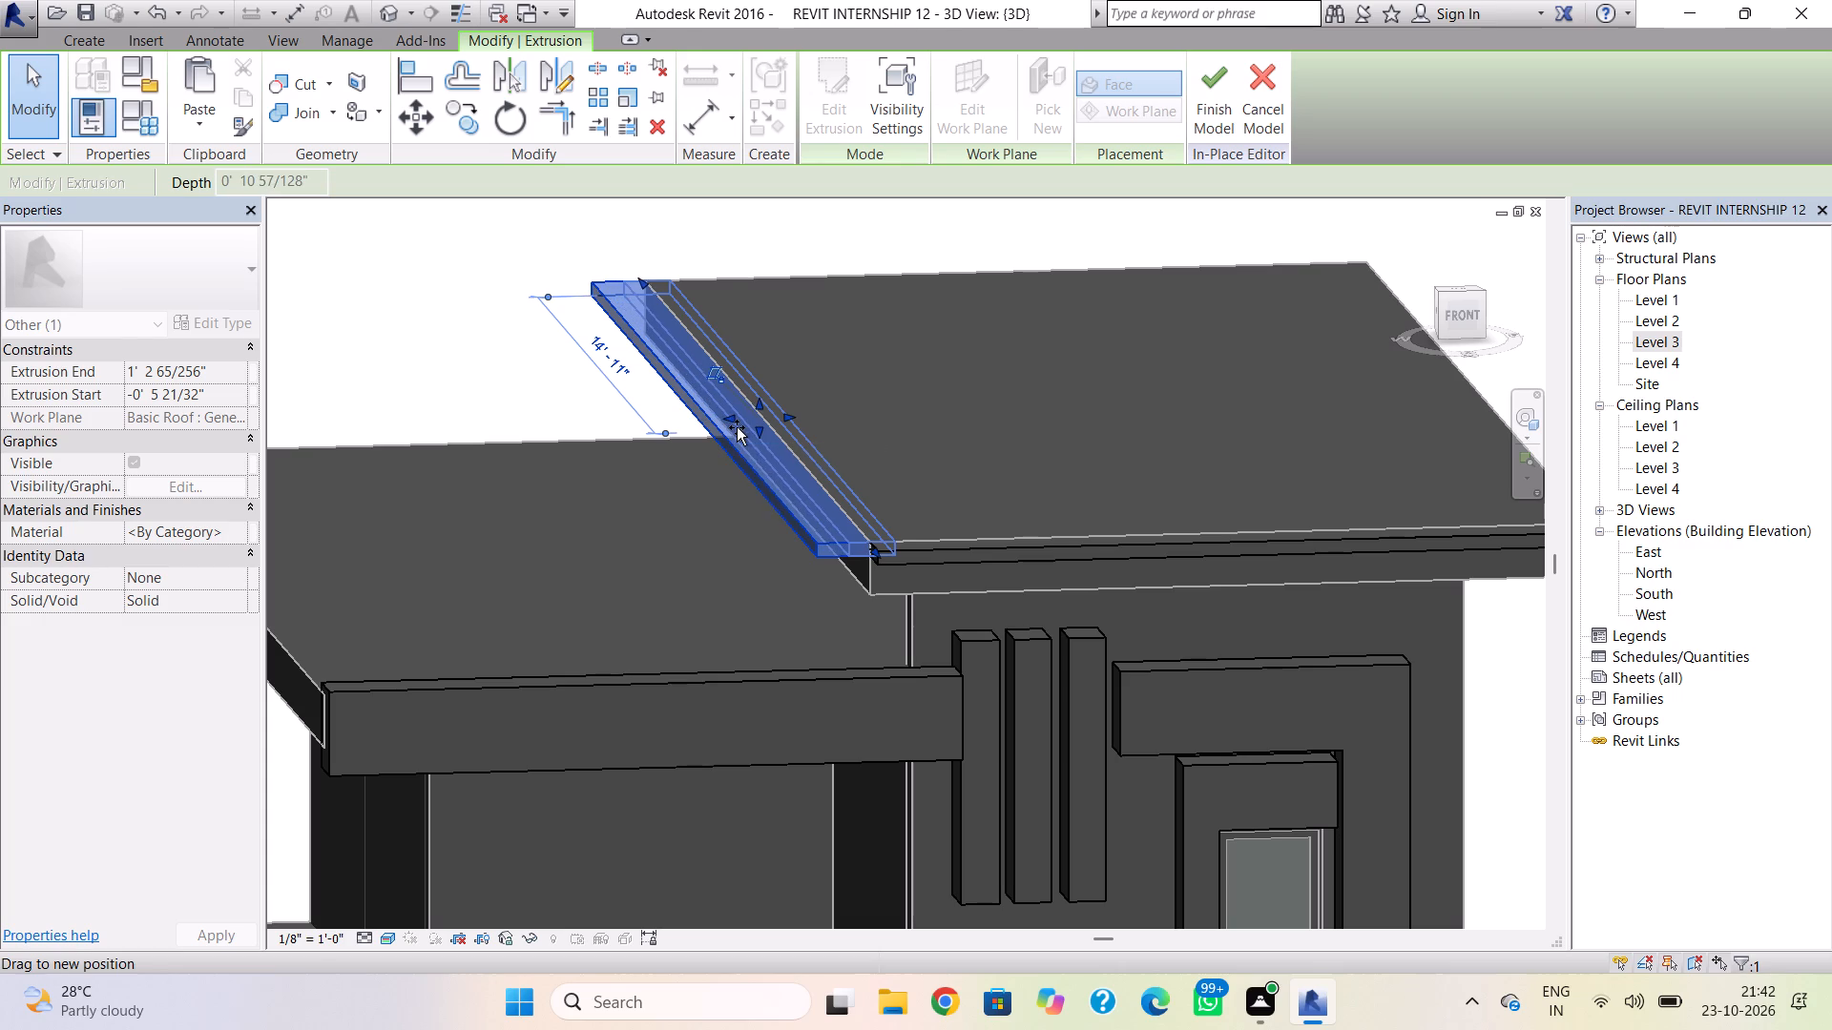
pyautogui.click(980, 488)
# Resize the front roof-edge strip to run from about 6 43/64" inside the slab's front face to about 6 43/64" outside it.
pyautogui.click(1020, 566)
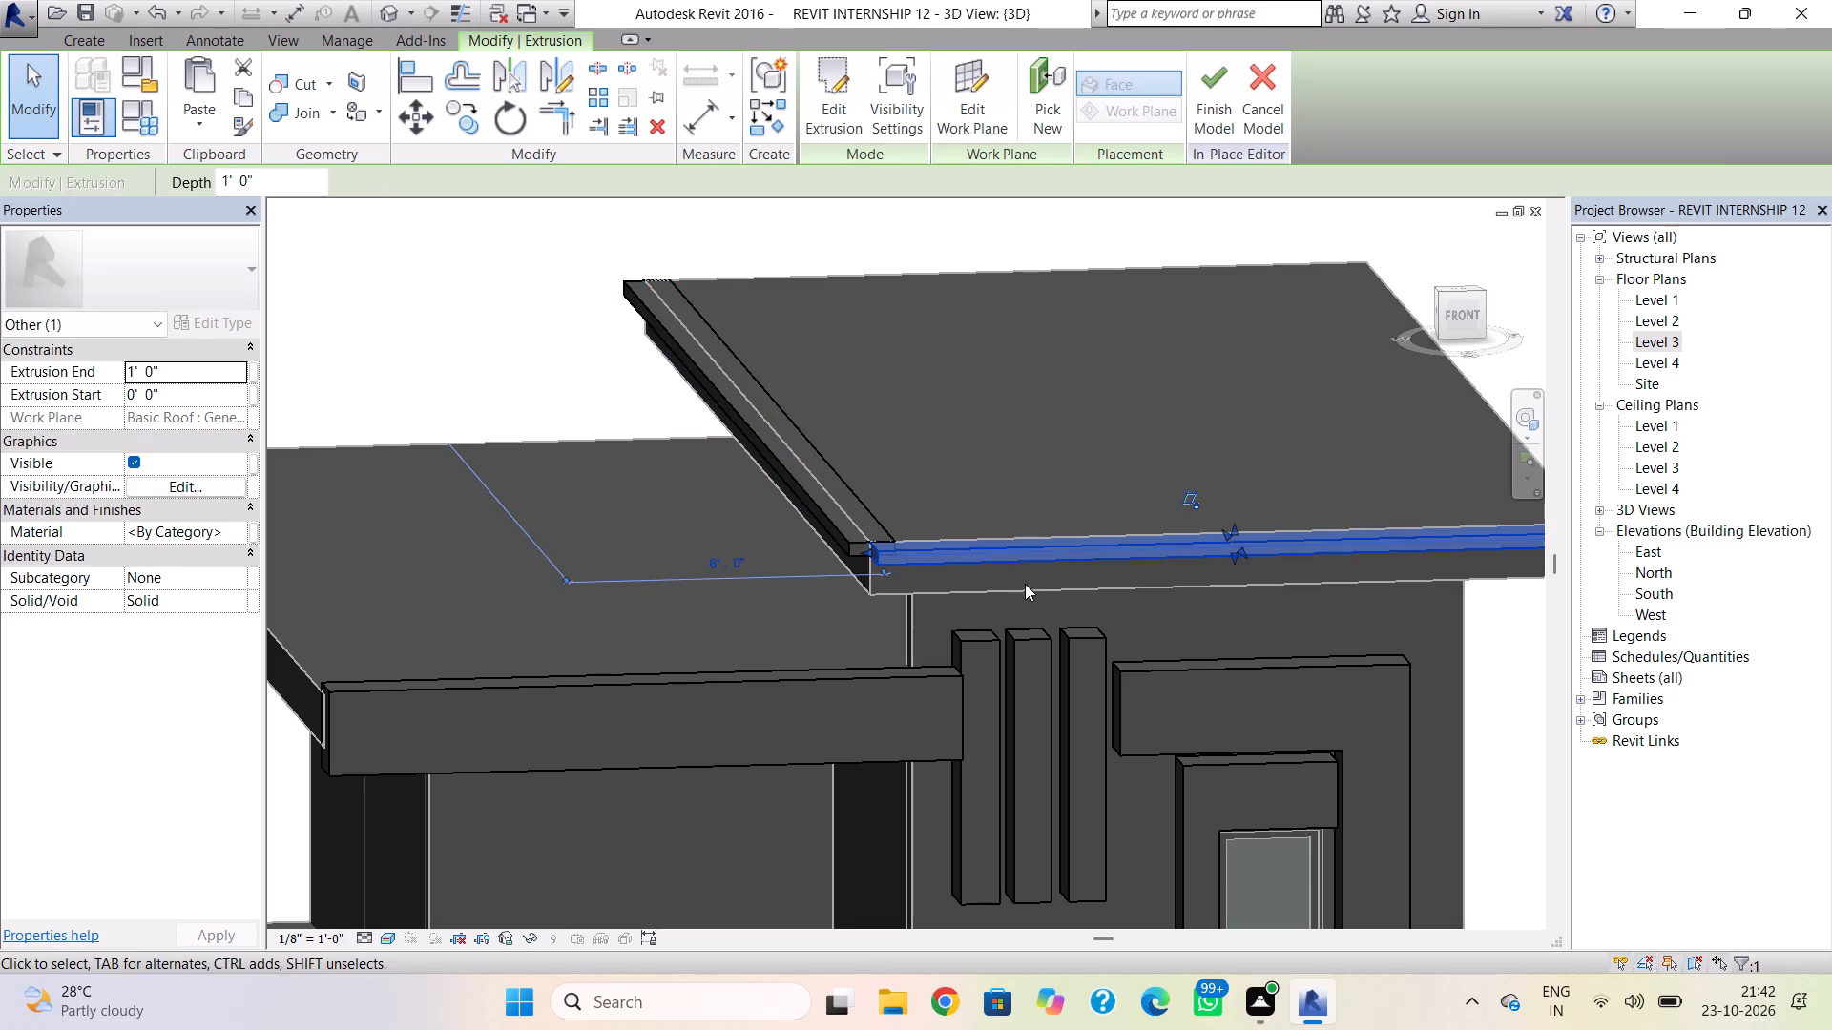
pyautogui.keyDown('shift'); pyautogui.moveTo(1038, 590); pyautogui.dragTo(1280, 587, button='right'); pyautogui.keyUp('shift')
pyautogui.moveTo(1206, 541); pyautogui.dragTo(1182, 541)
pyautogui.moveTo(1262, 551); pyautogui.dragTo(1243, 545)
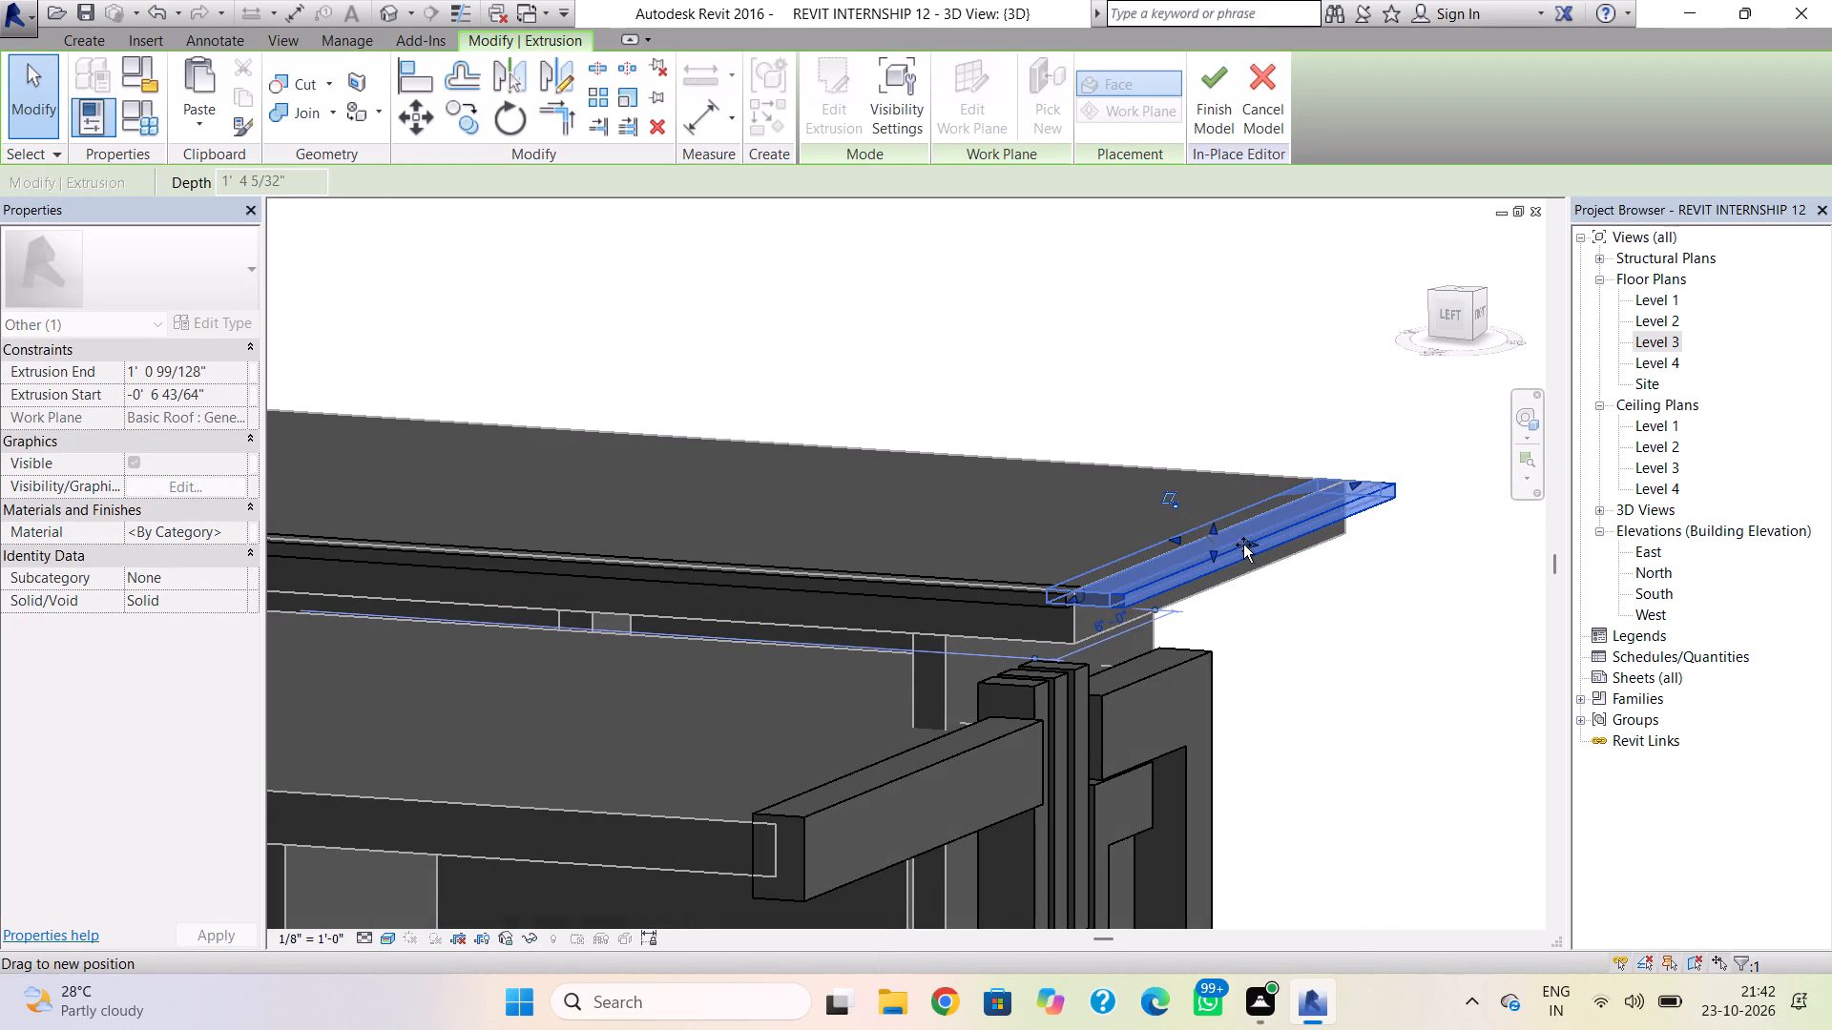
pyautogui.moveTo(1243, 545); pyautogui.dragTo(1238, 543)
pyautogui.press('Escape')
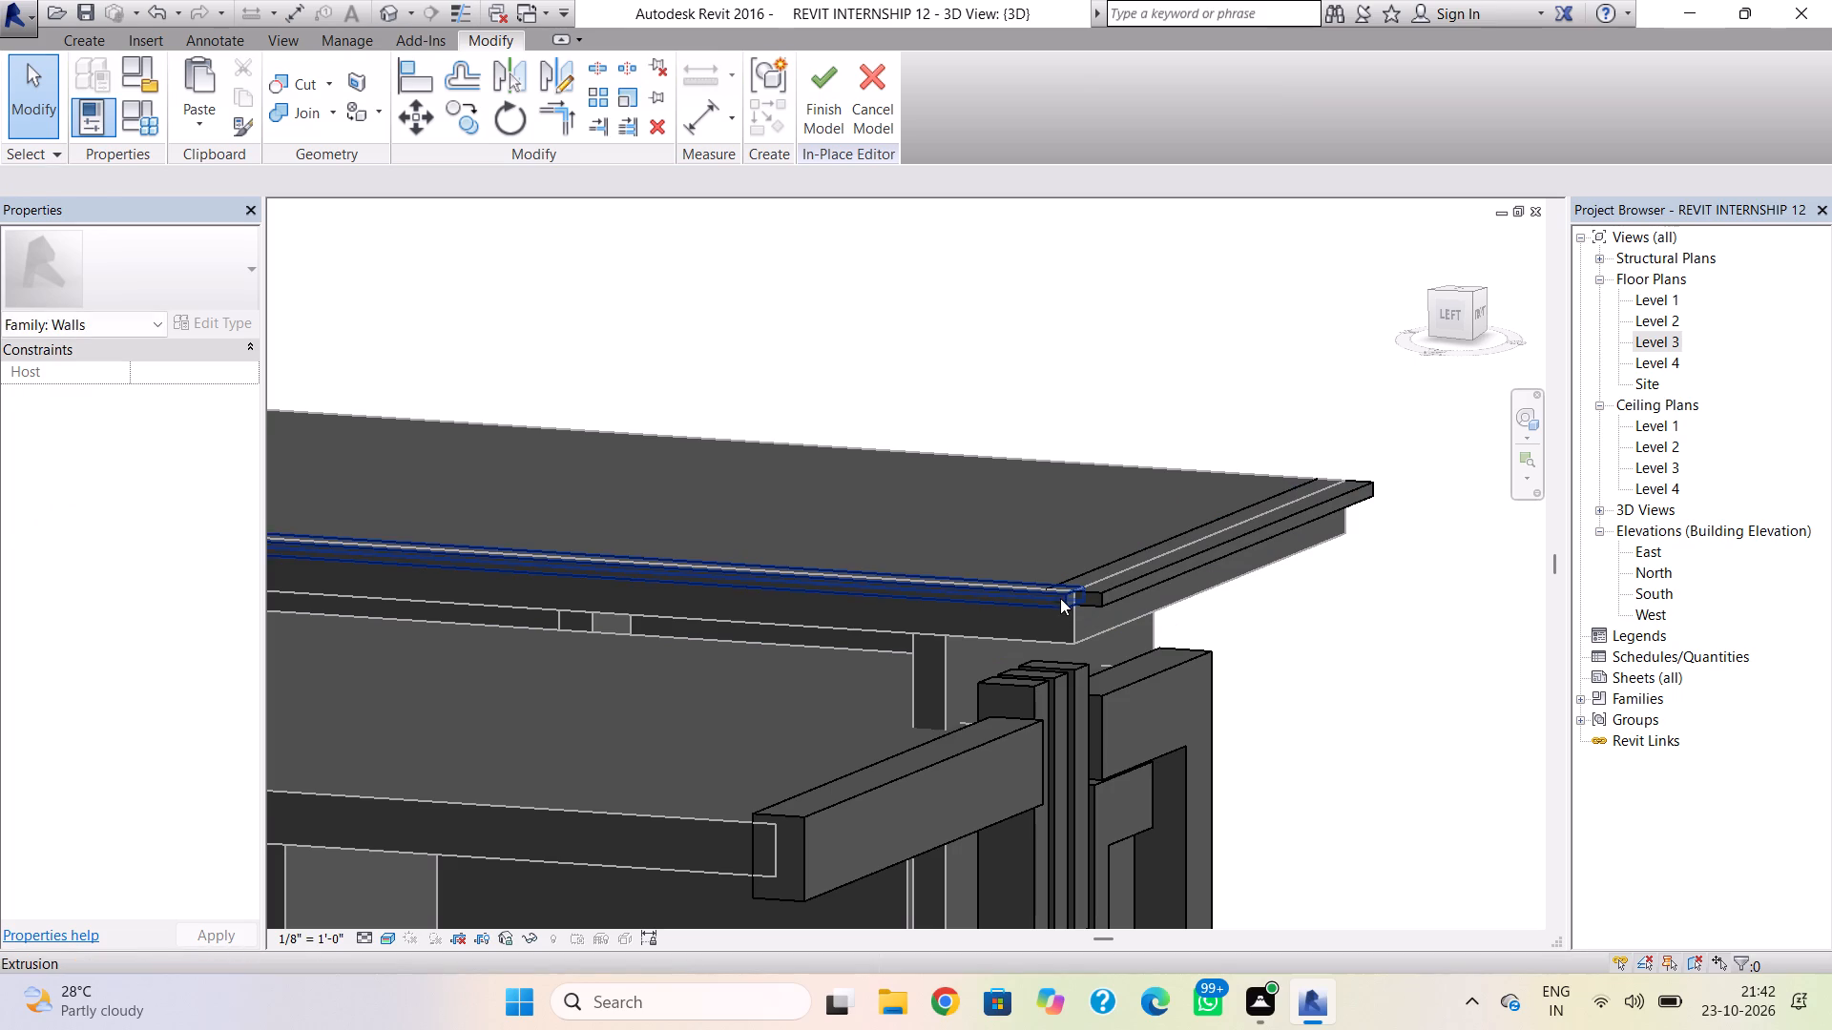
# Stretch the front end of the left roof-edge strip past the slab corner to close the gap with the front strip.
pyautogui.click(1060, 598)
pyautogui.scroll(4, 1074, 600)
pyautogui.moveTo(1083, 598); pyautogui.dragTo(1103, 606)
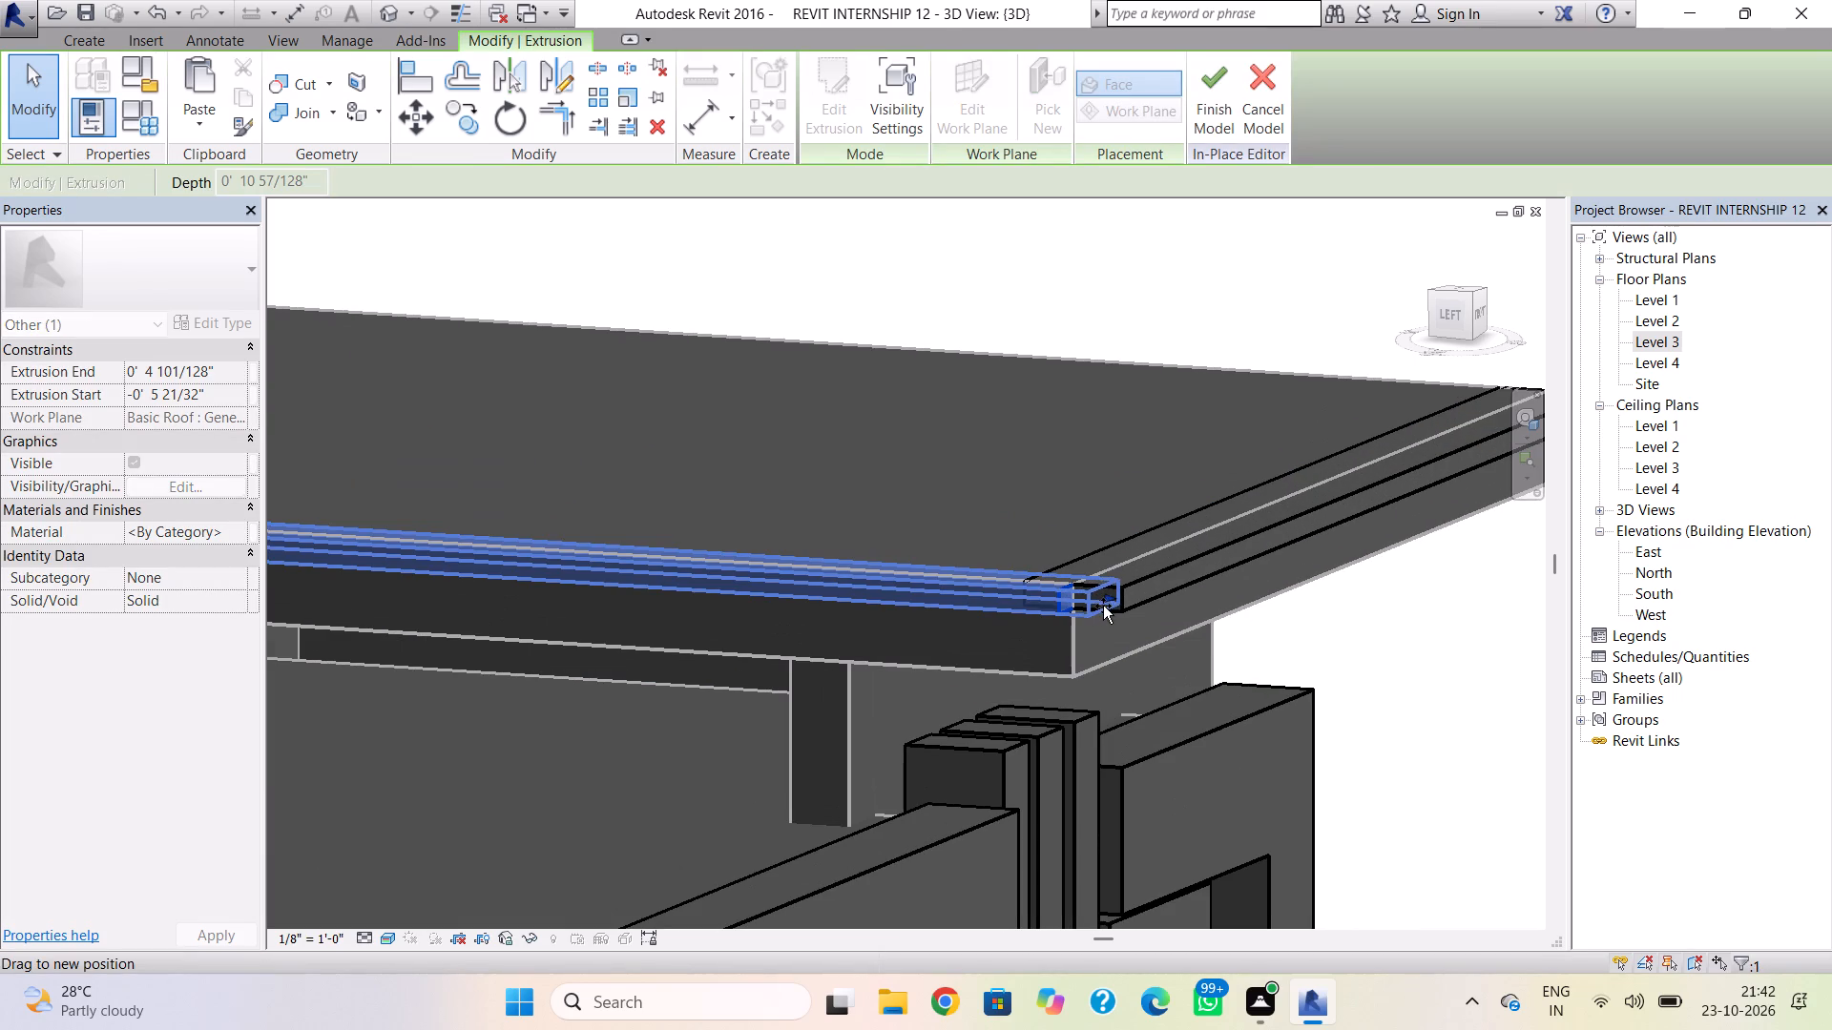
pyautogui.moveTo(1103, 606); pyautogui.dragTo(1106, 608)
pyautogui.press('Escape')
pyautogui.click(1104, 610)
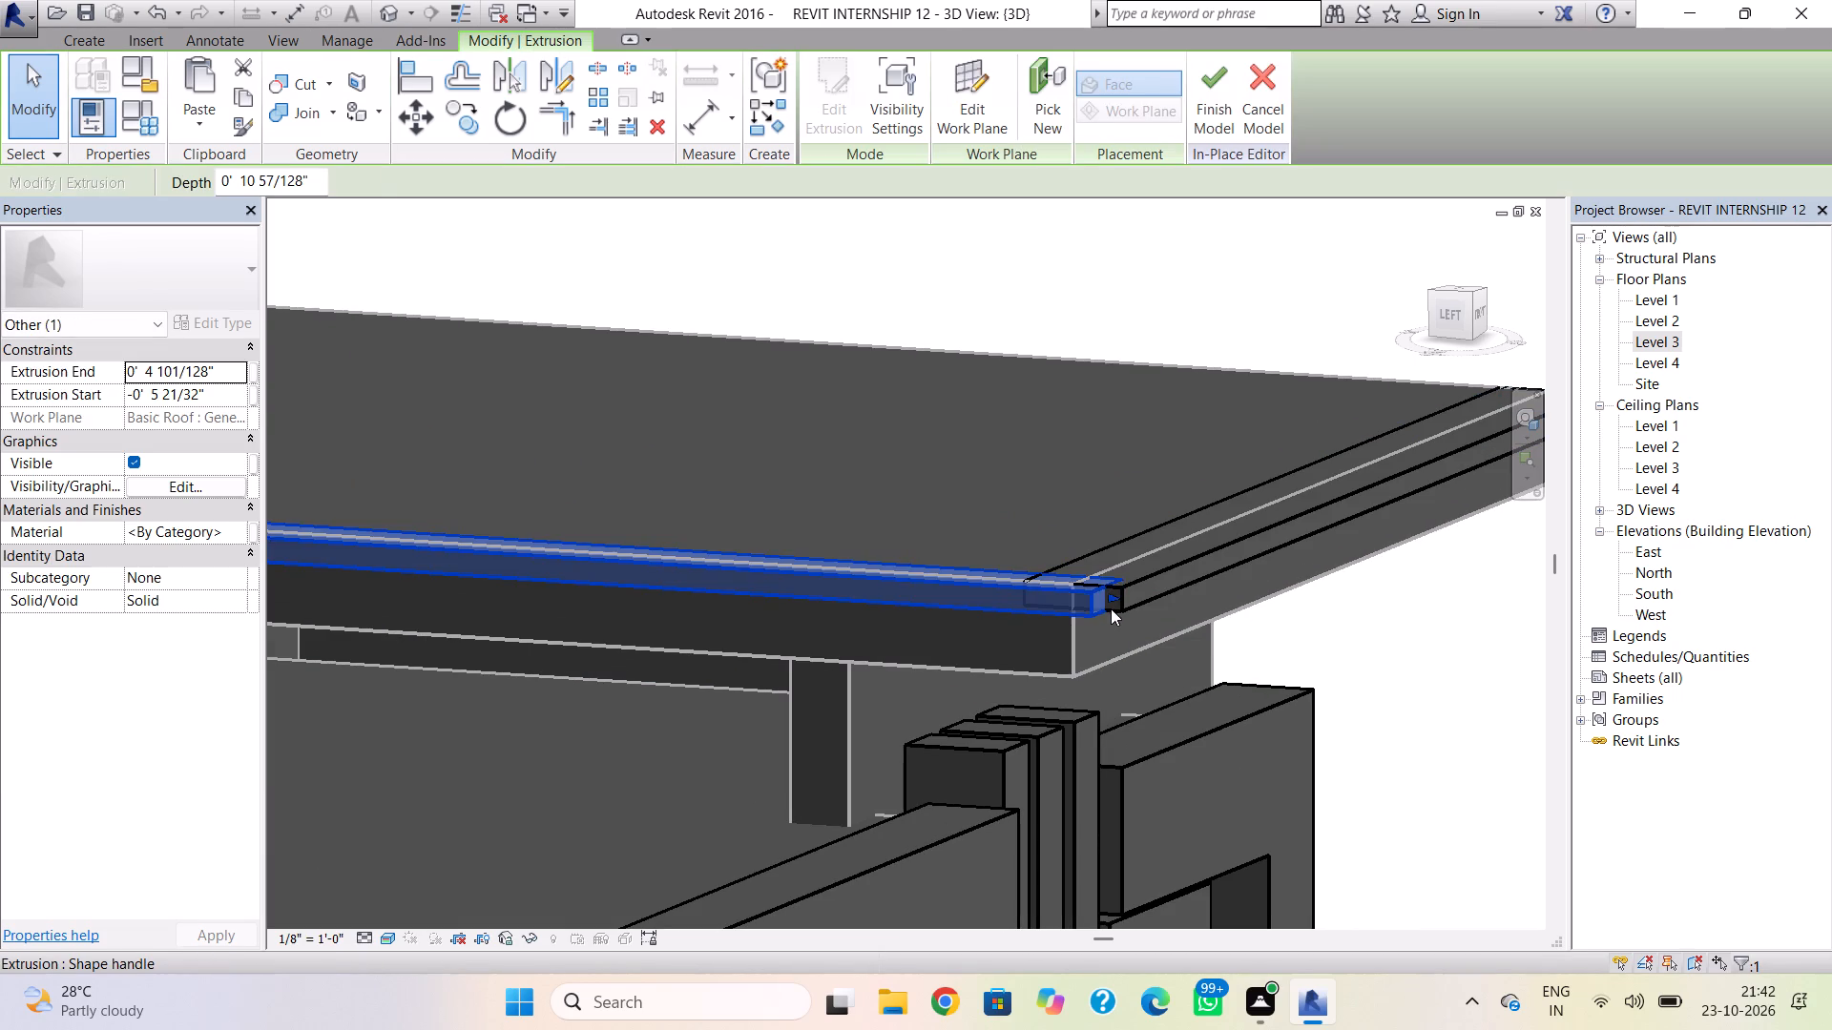
pyautogui.moveTo(1115, 596); pyautogui.dragTo(1126, 603)
pyautogui.press('Escape')
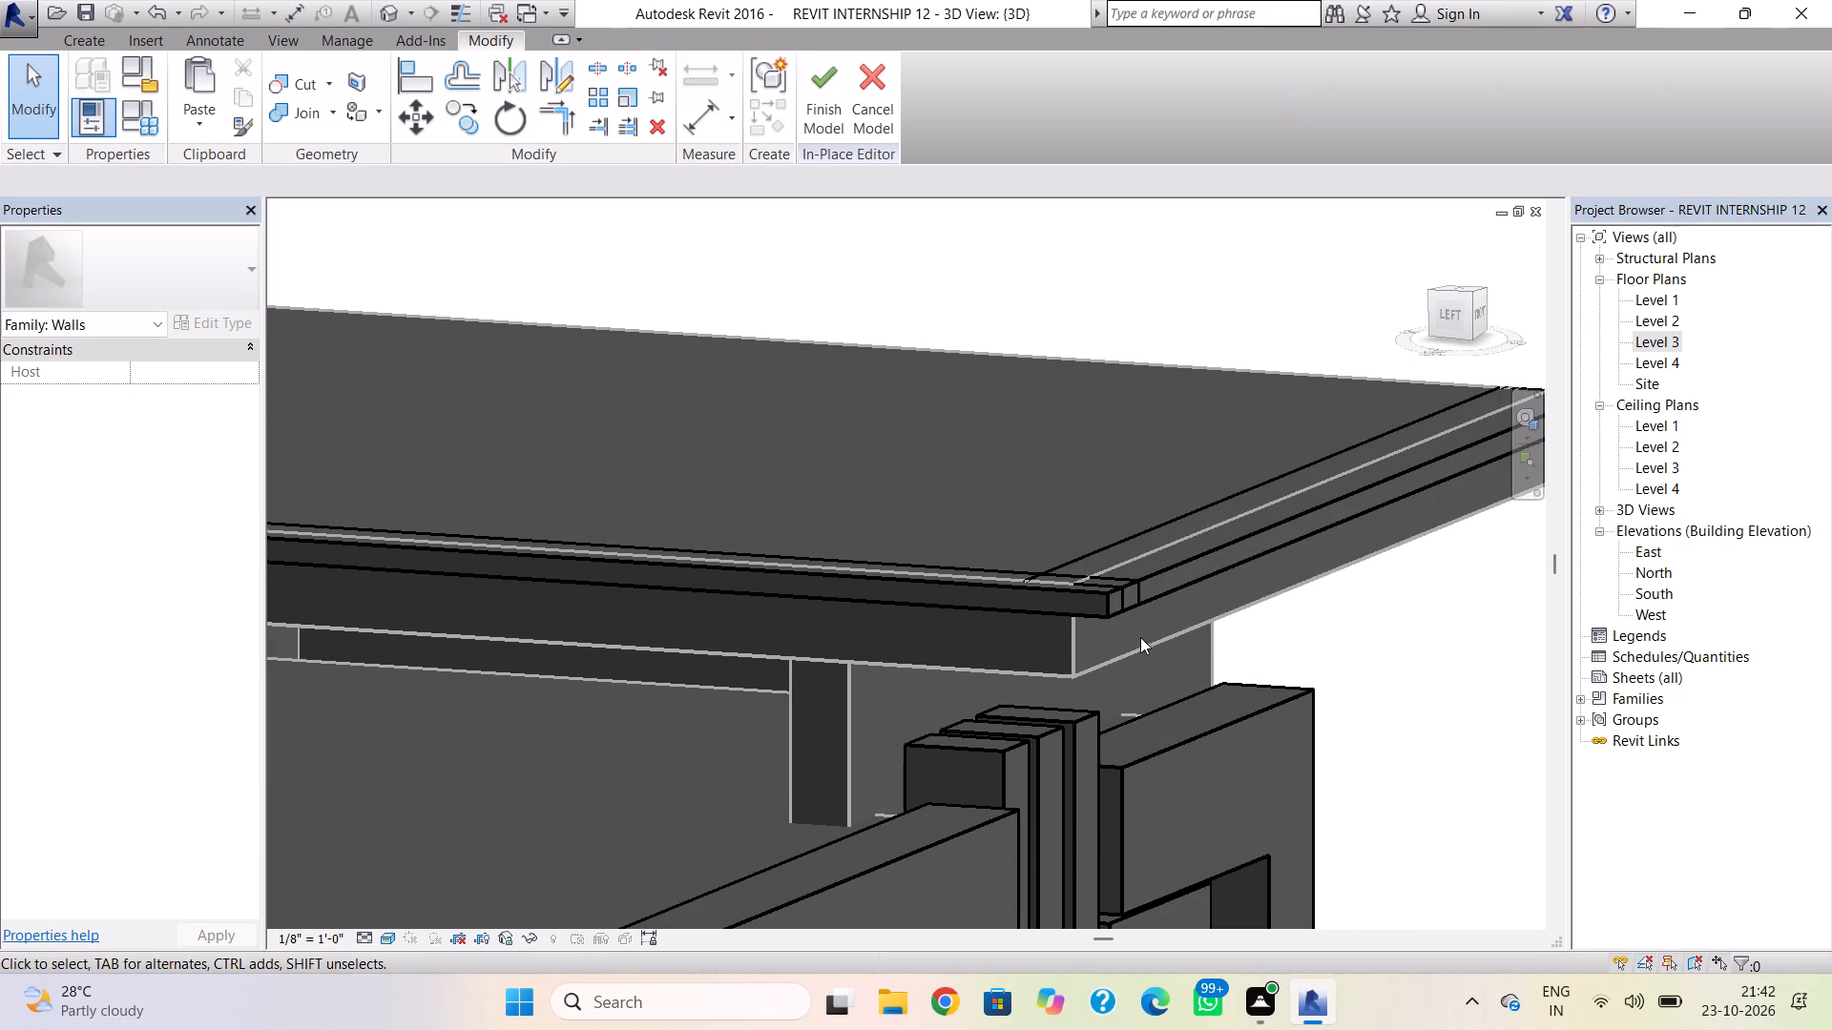
# Adjust the front roof-edge strip's outer face to line up with the left strip's end at the corner.
pyautogui.click(1149, 597)
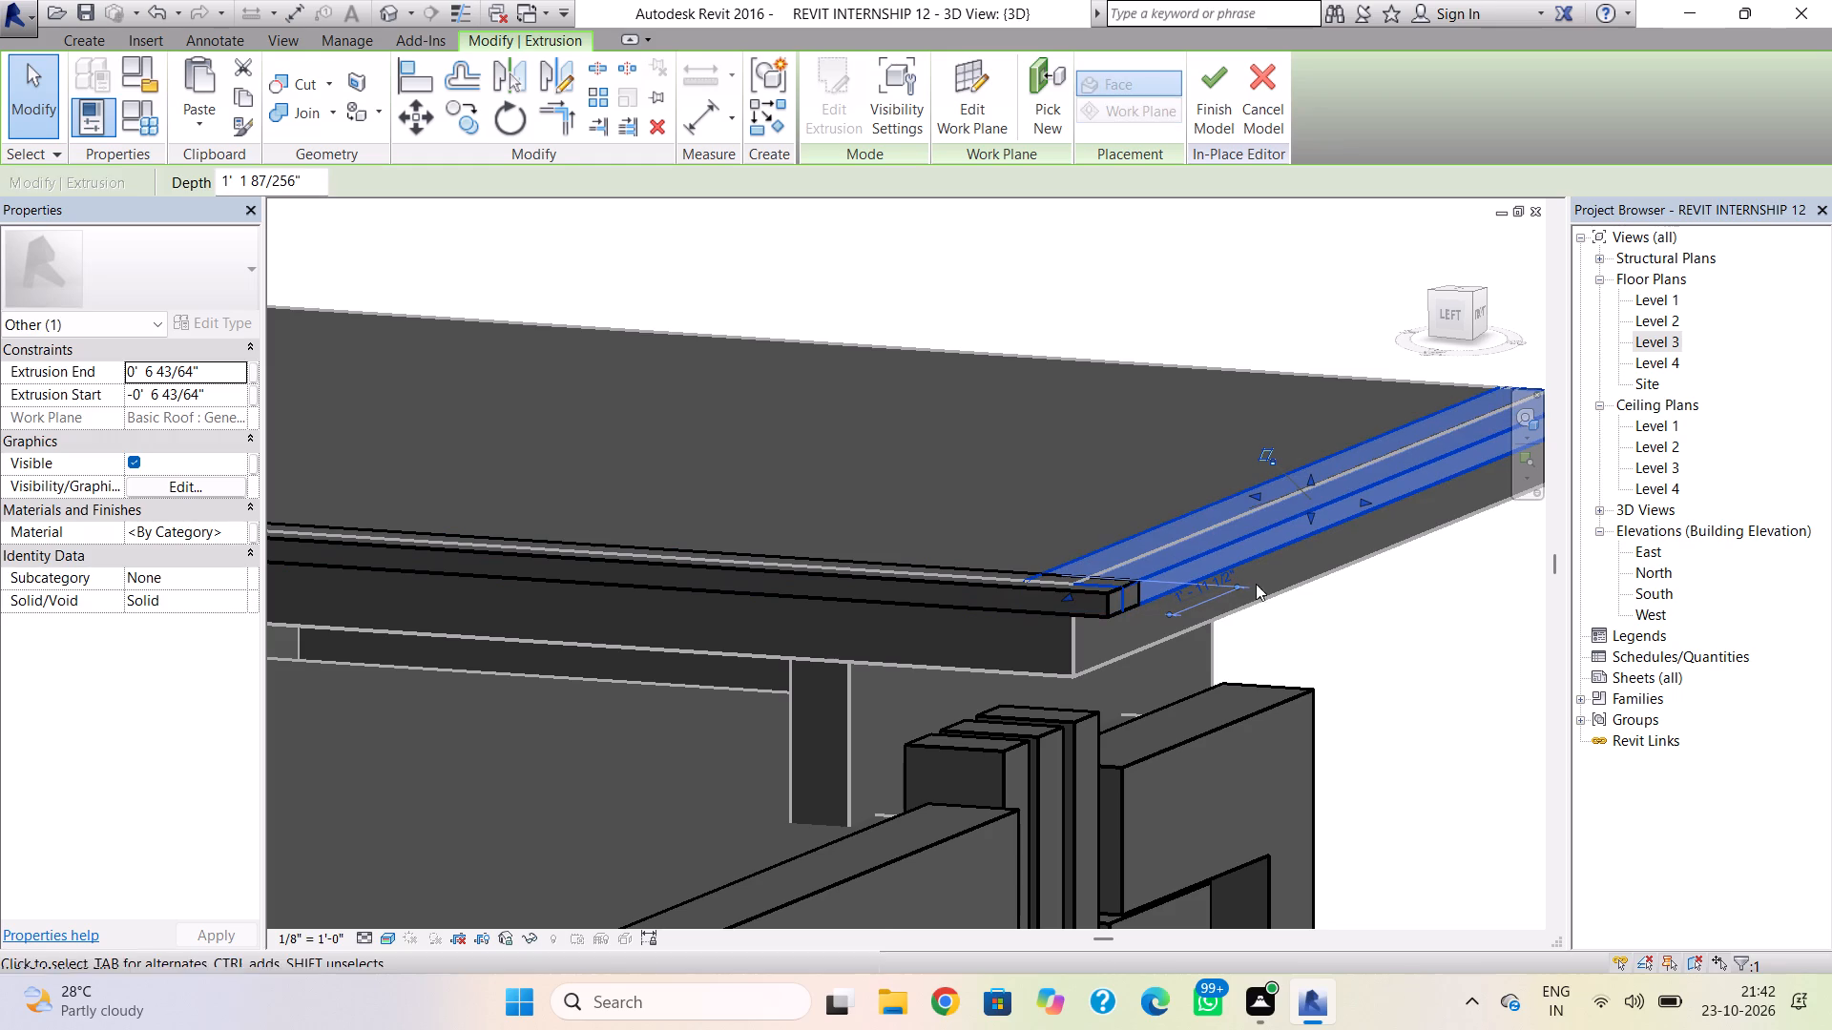
pyautogui.click(1368, 503)
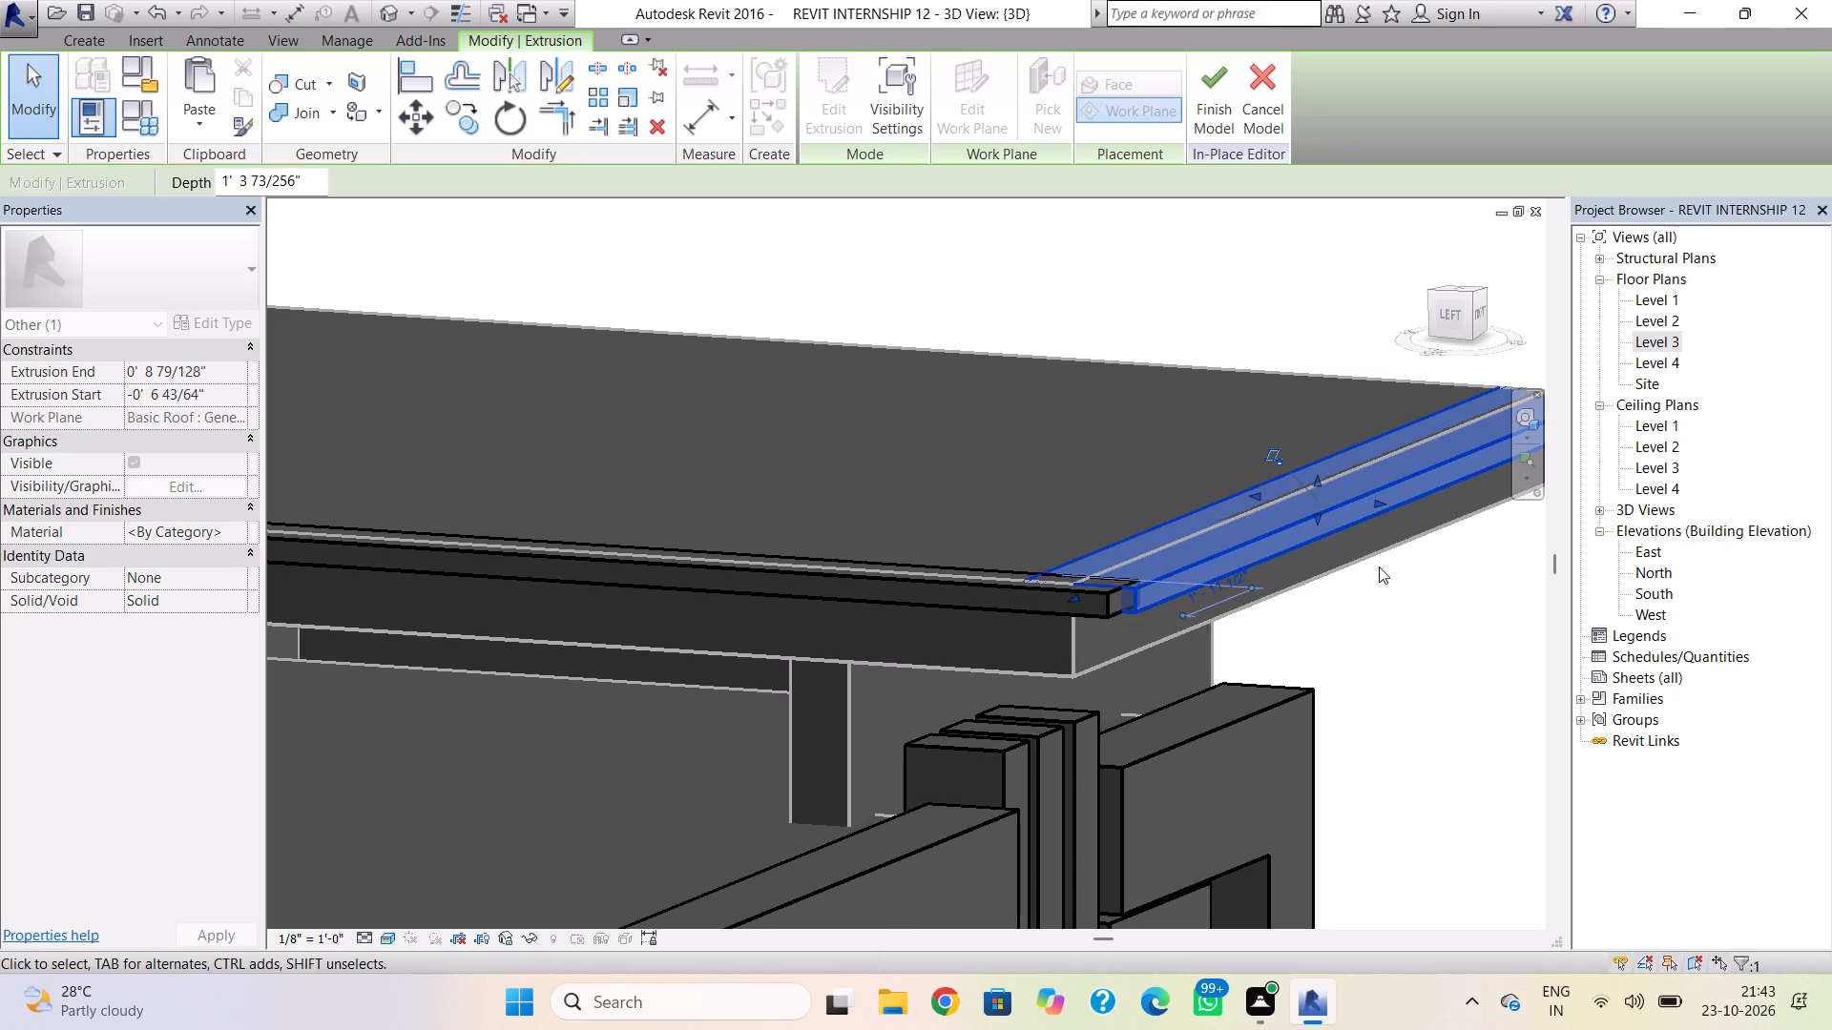
pyautogui.moveTo(1385, 506); pyautogui.dragTo(1359, 492)
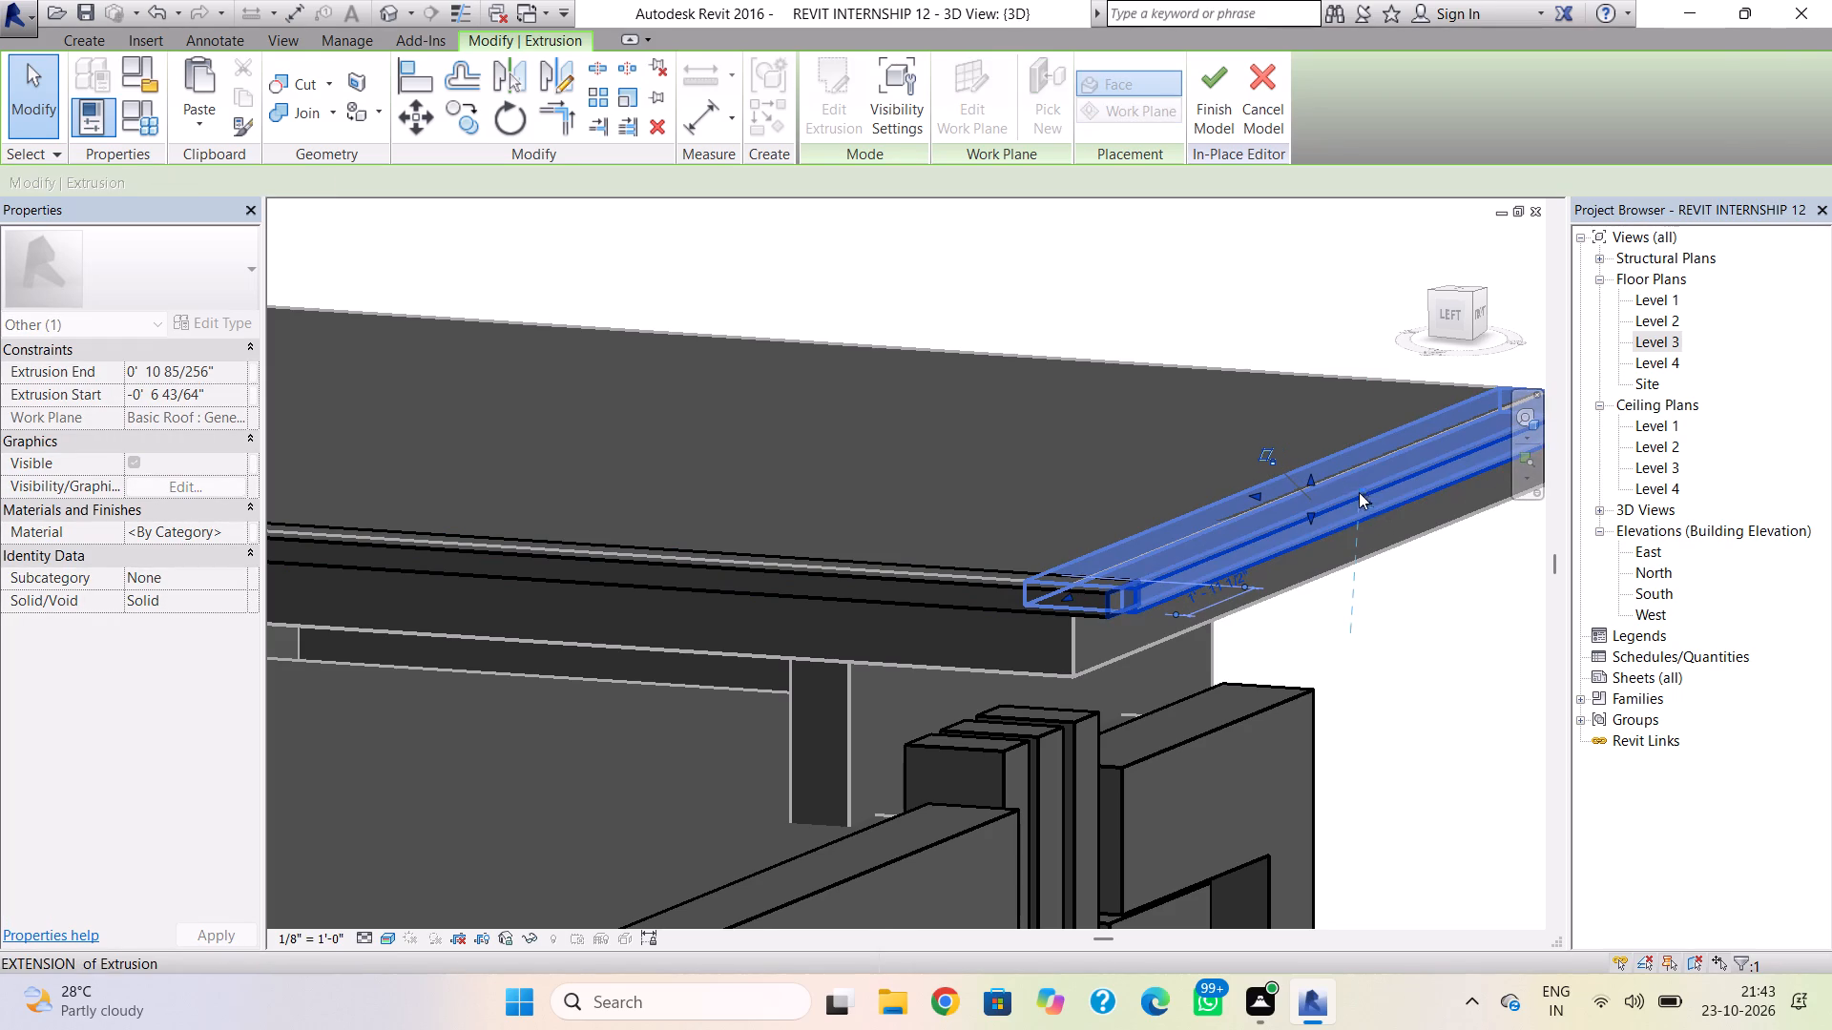
pyautogui.press('Escape')
# Examine the roof-edge strips at the corner and the overall front and side facade.
pyautogui.keyDown('shift'); pyautogui.moveTo(1329, 591); pyautogui.dragTo(1201, 595, button='right'); pyautogui.keyUp('shift')
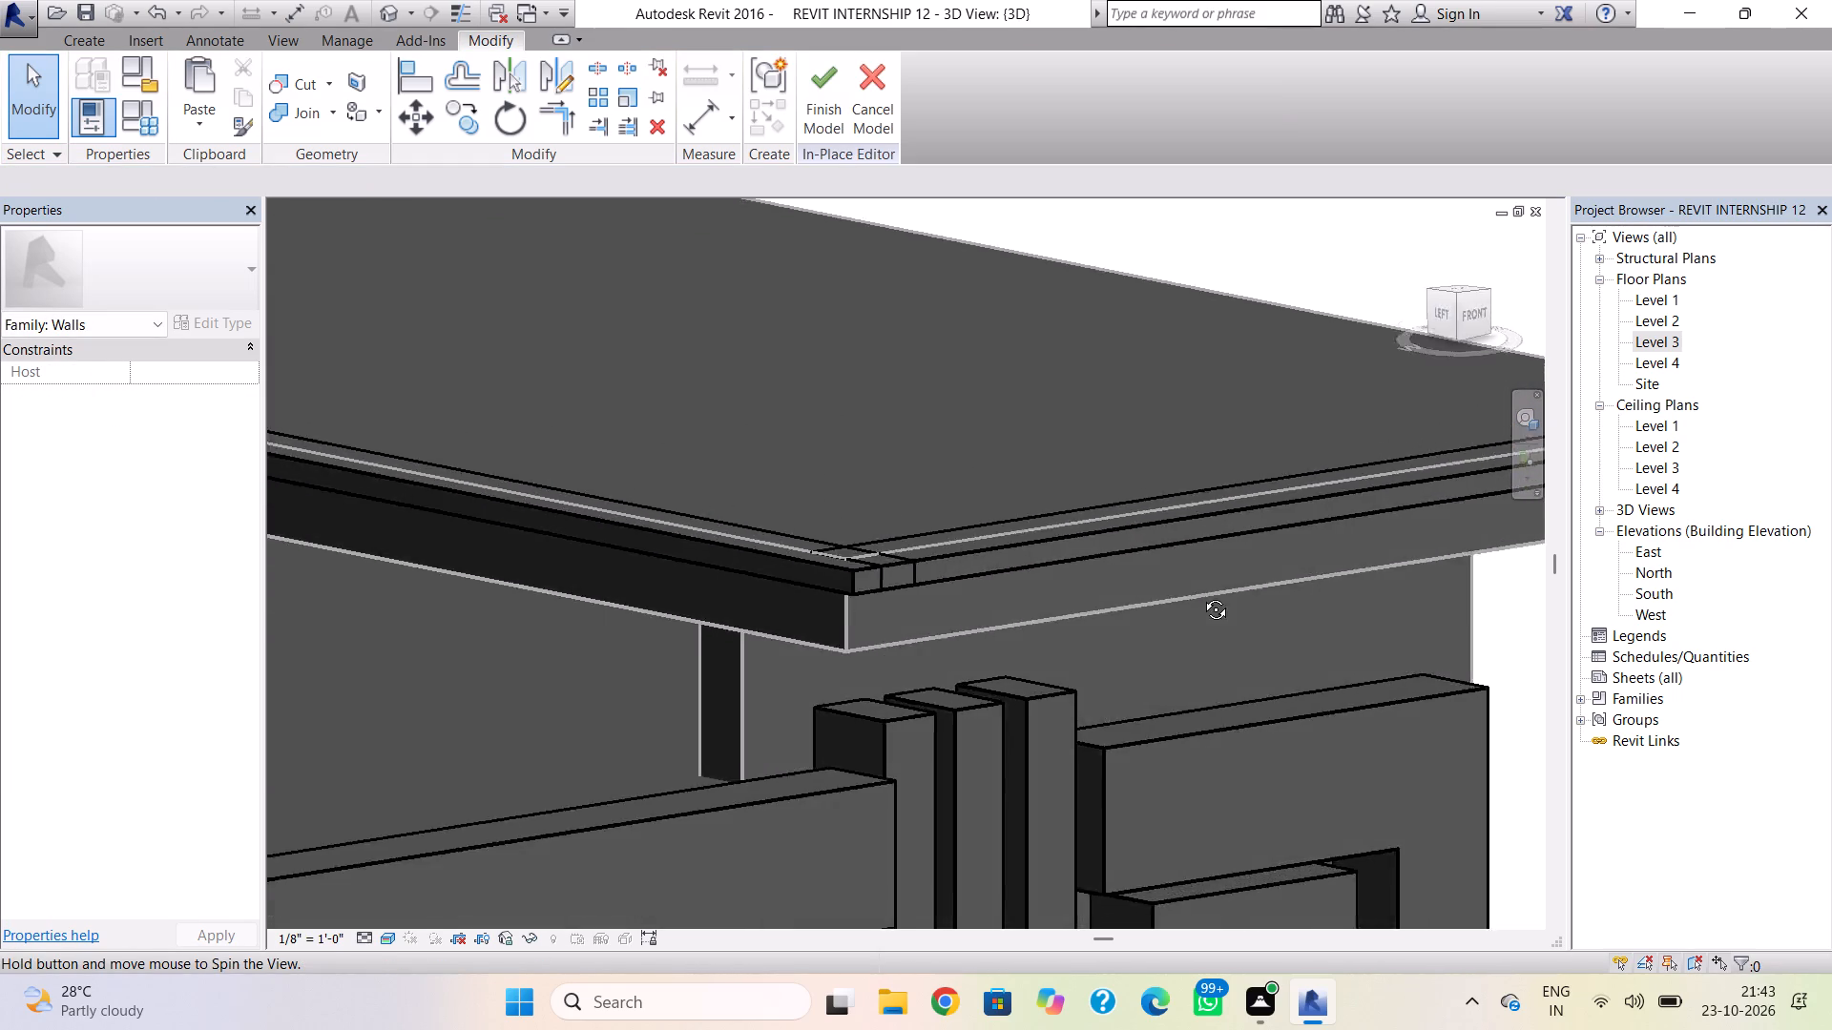
pyautogui.keyDown('shift'); pyautogui.moveTo(1201, 595); pyautogui.dragTo(1050, 585, button='right'); pyautogui.keyUp('shift')
pyautogui.scroll(-7, 1051, 582)
pyautogui.moveTo(1079, 587); pyautogui.dragTo(1010, 560, button='middle')
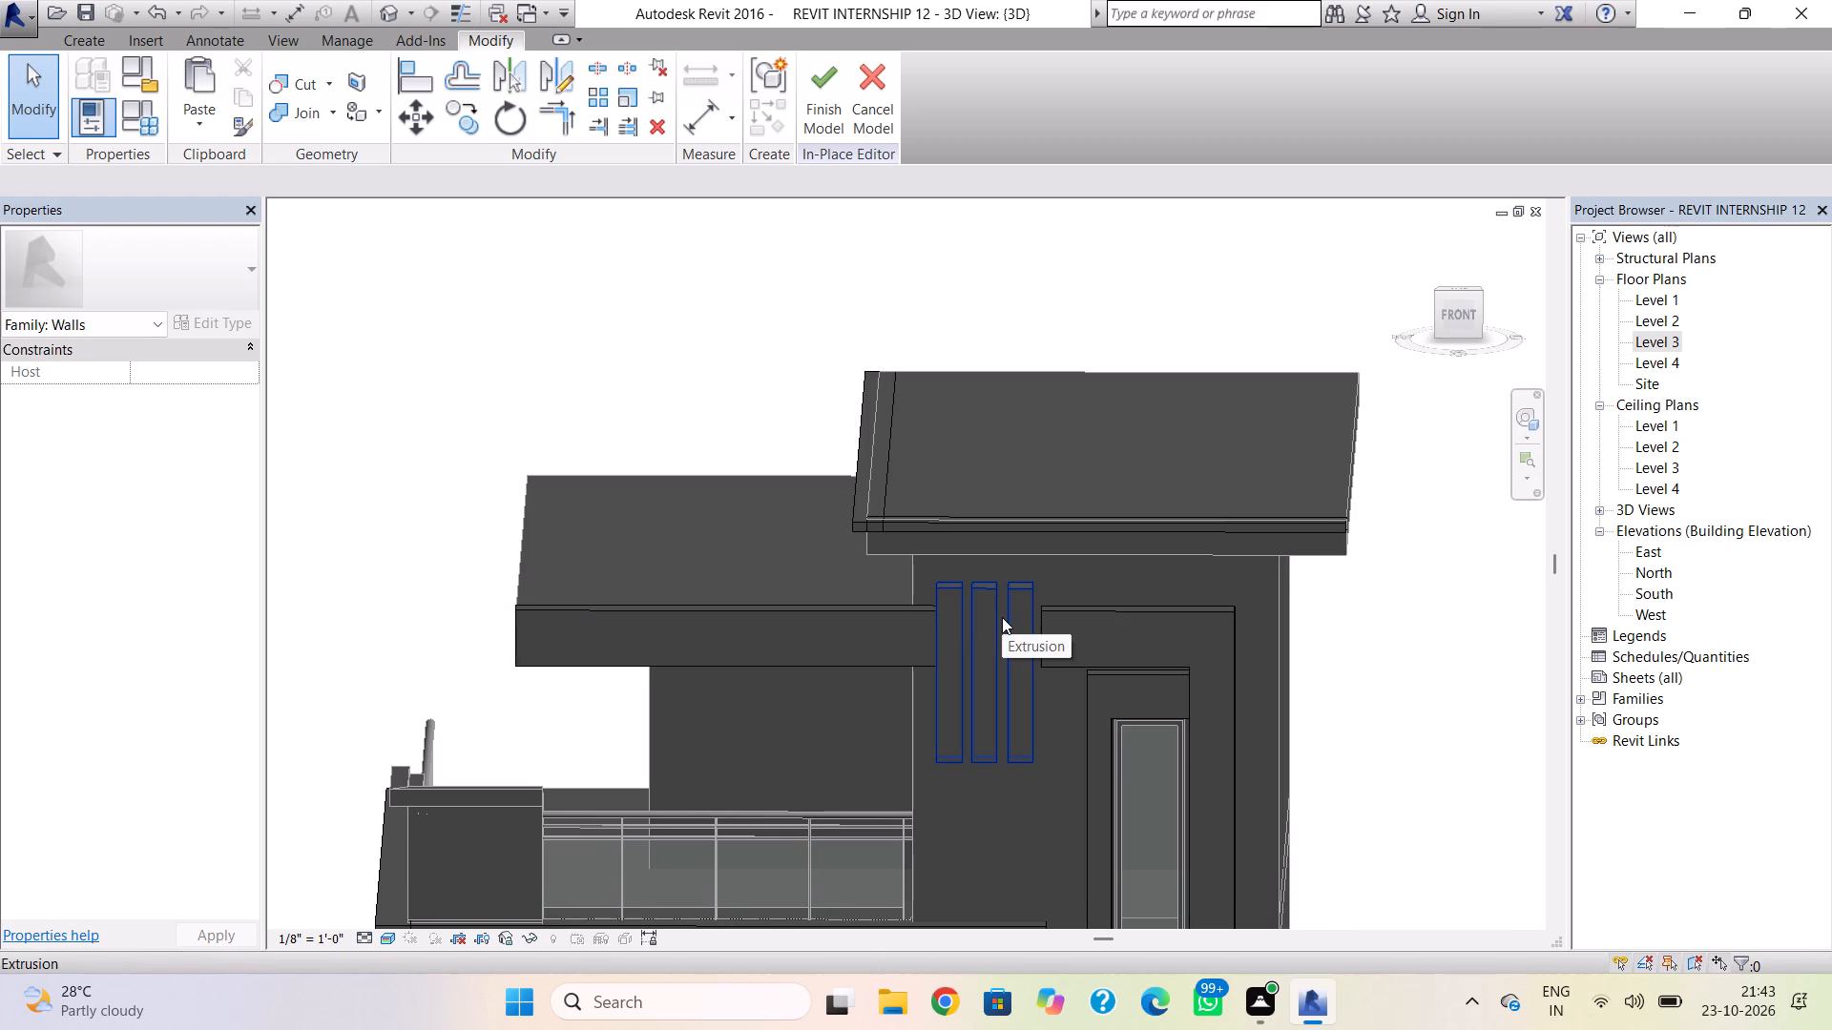
pyautogui.scroll(-4, 998, 621)
pyautogui.scroll(-1, 1004, 803)
pyautogui.moveTo(1004, 792); pyautogui.dragTo(1021, 612, button='middle')
pyautogui.scroll(-1, 1006, 772)
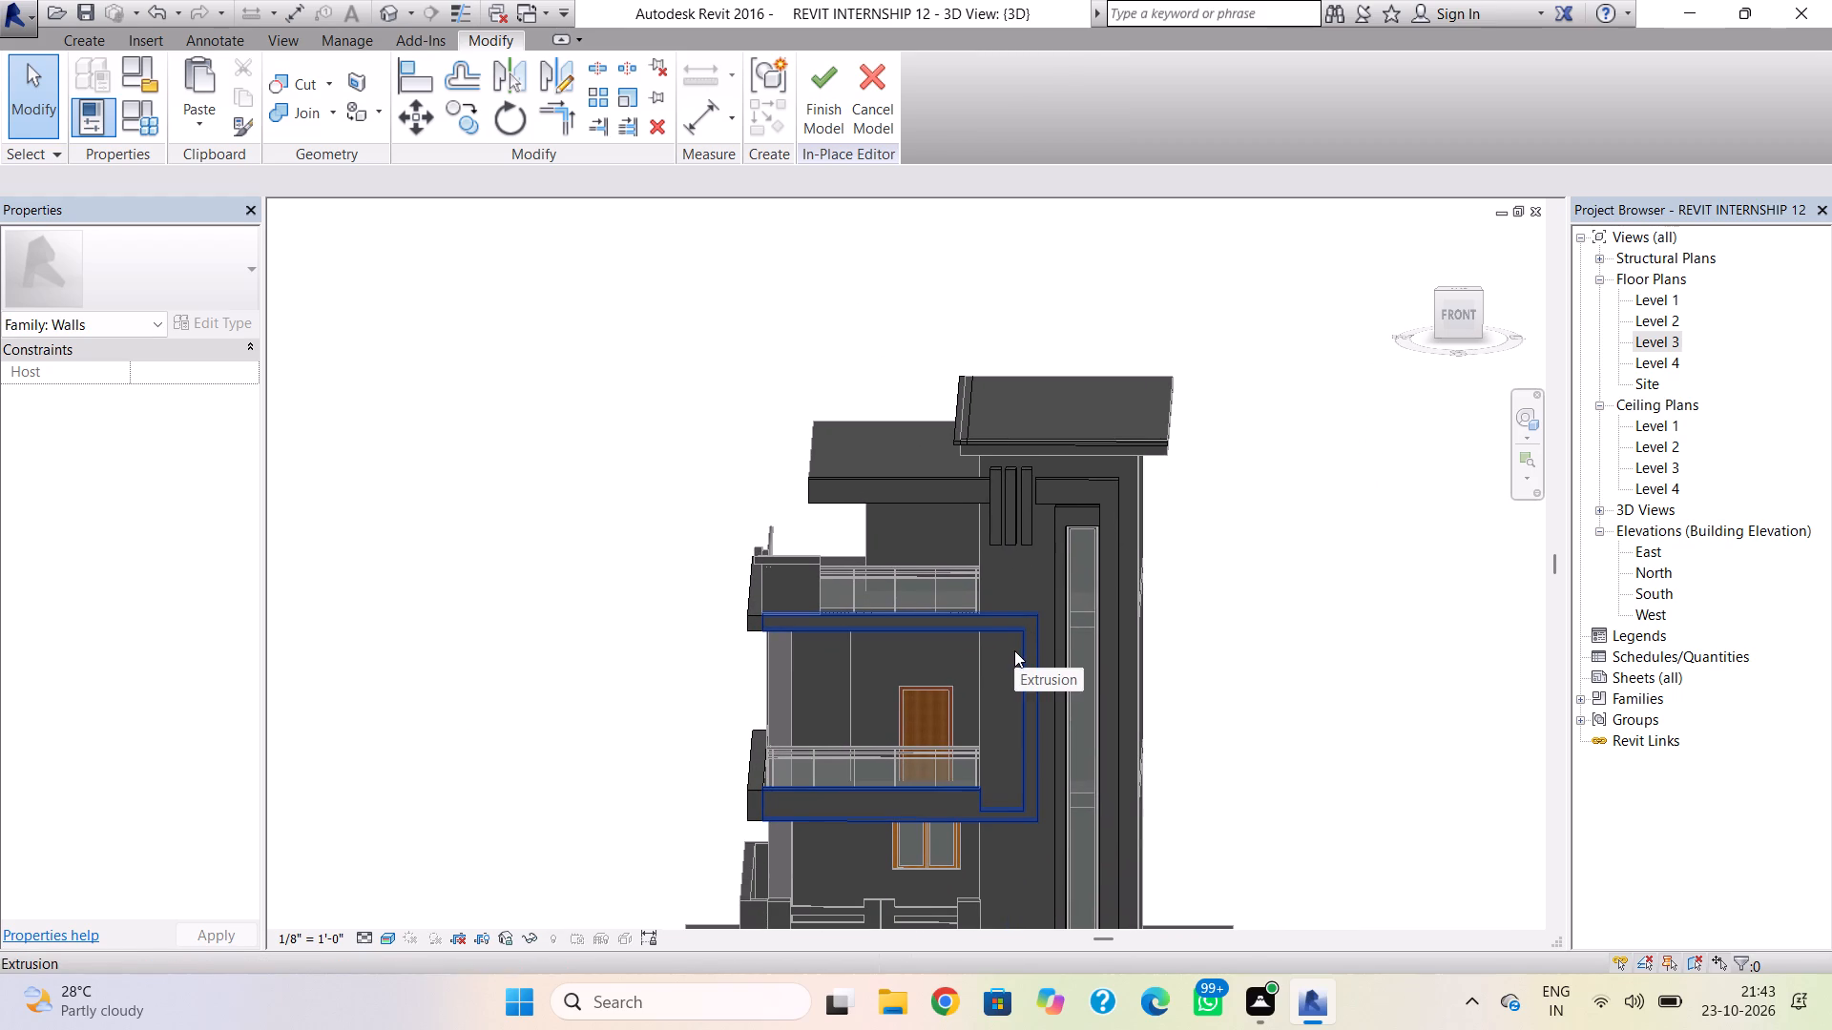
pyautogui.keyDown('shift'); pyautogui.moveTo(859, 706); pyautogui.dragTo(804, 666, button='right'); pyautogui.keyUp('shift')
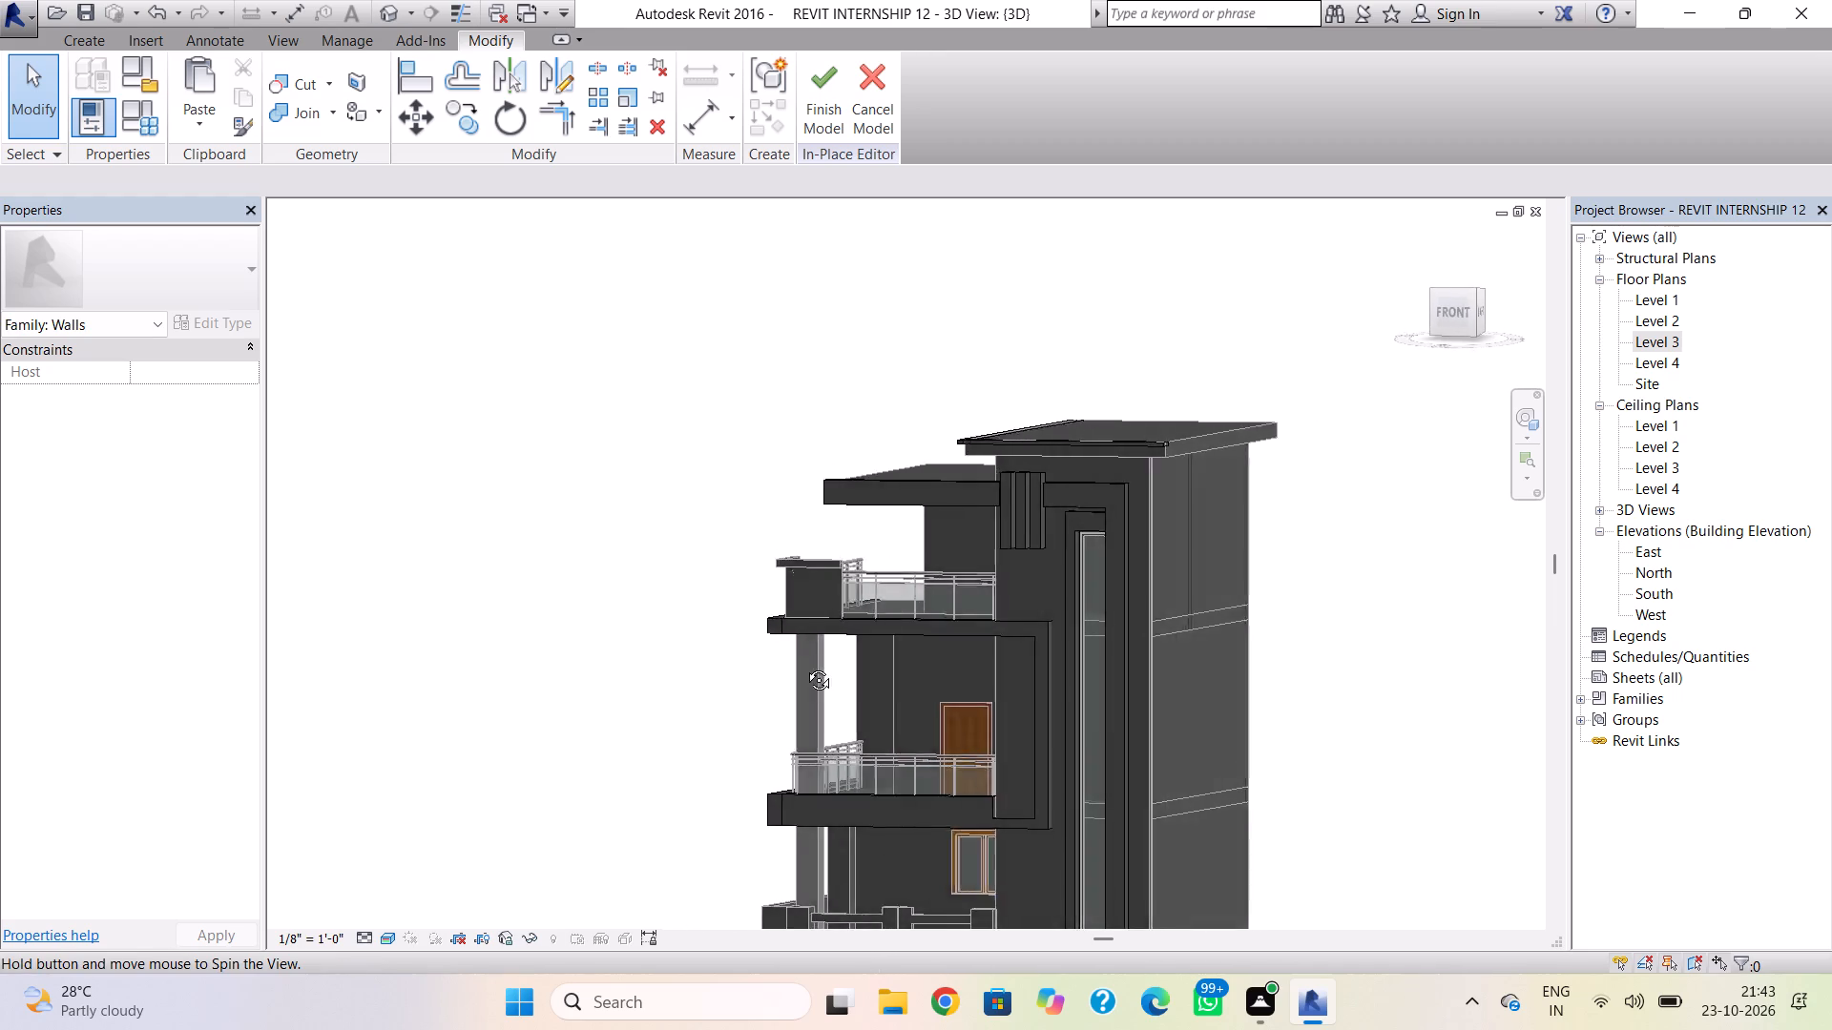
pyautogui.keyDown('shift'); pyautogui.moveTo(804, 666); pyautogui.dragTo(933, 804, button='right'); pyautogui.keyUp('shift')
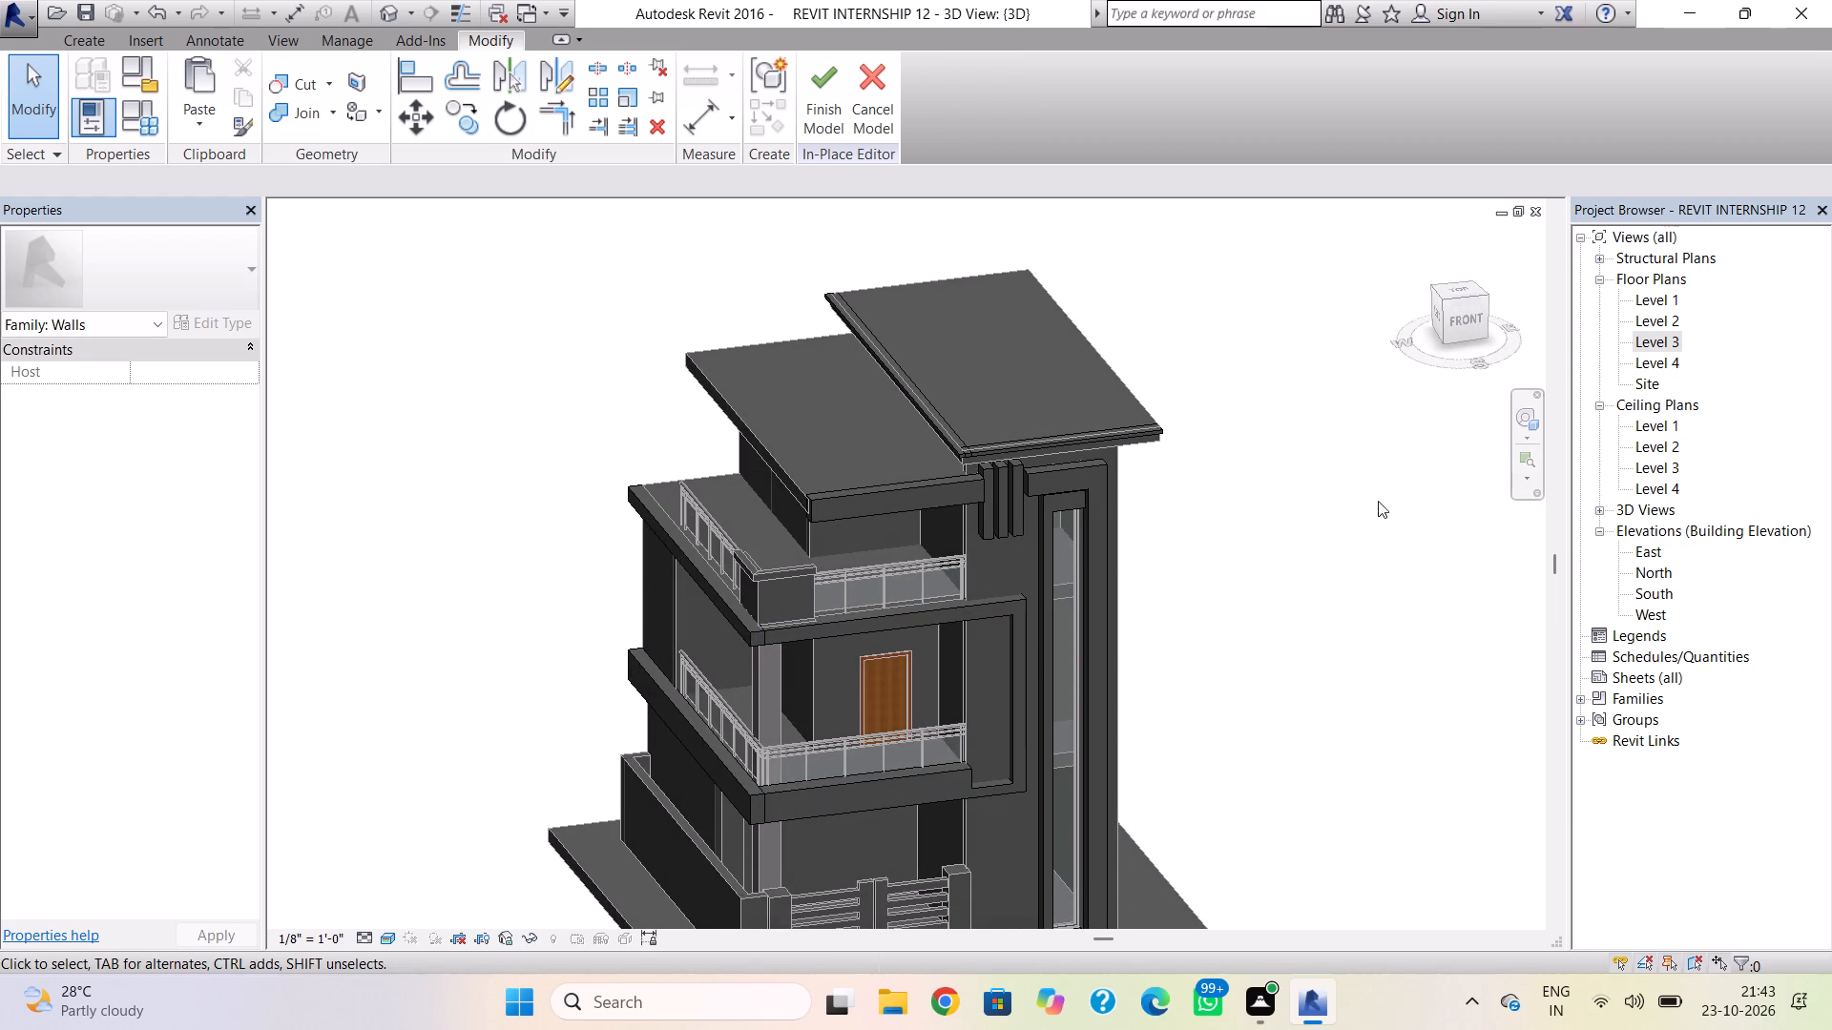
# Open the Level 2 floor plan and finish the in-place wall model.
pyautogui.doubleClick(1665, 322)
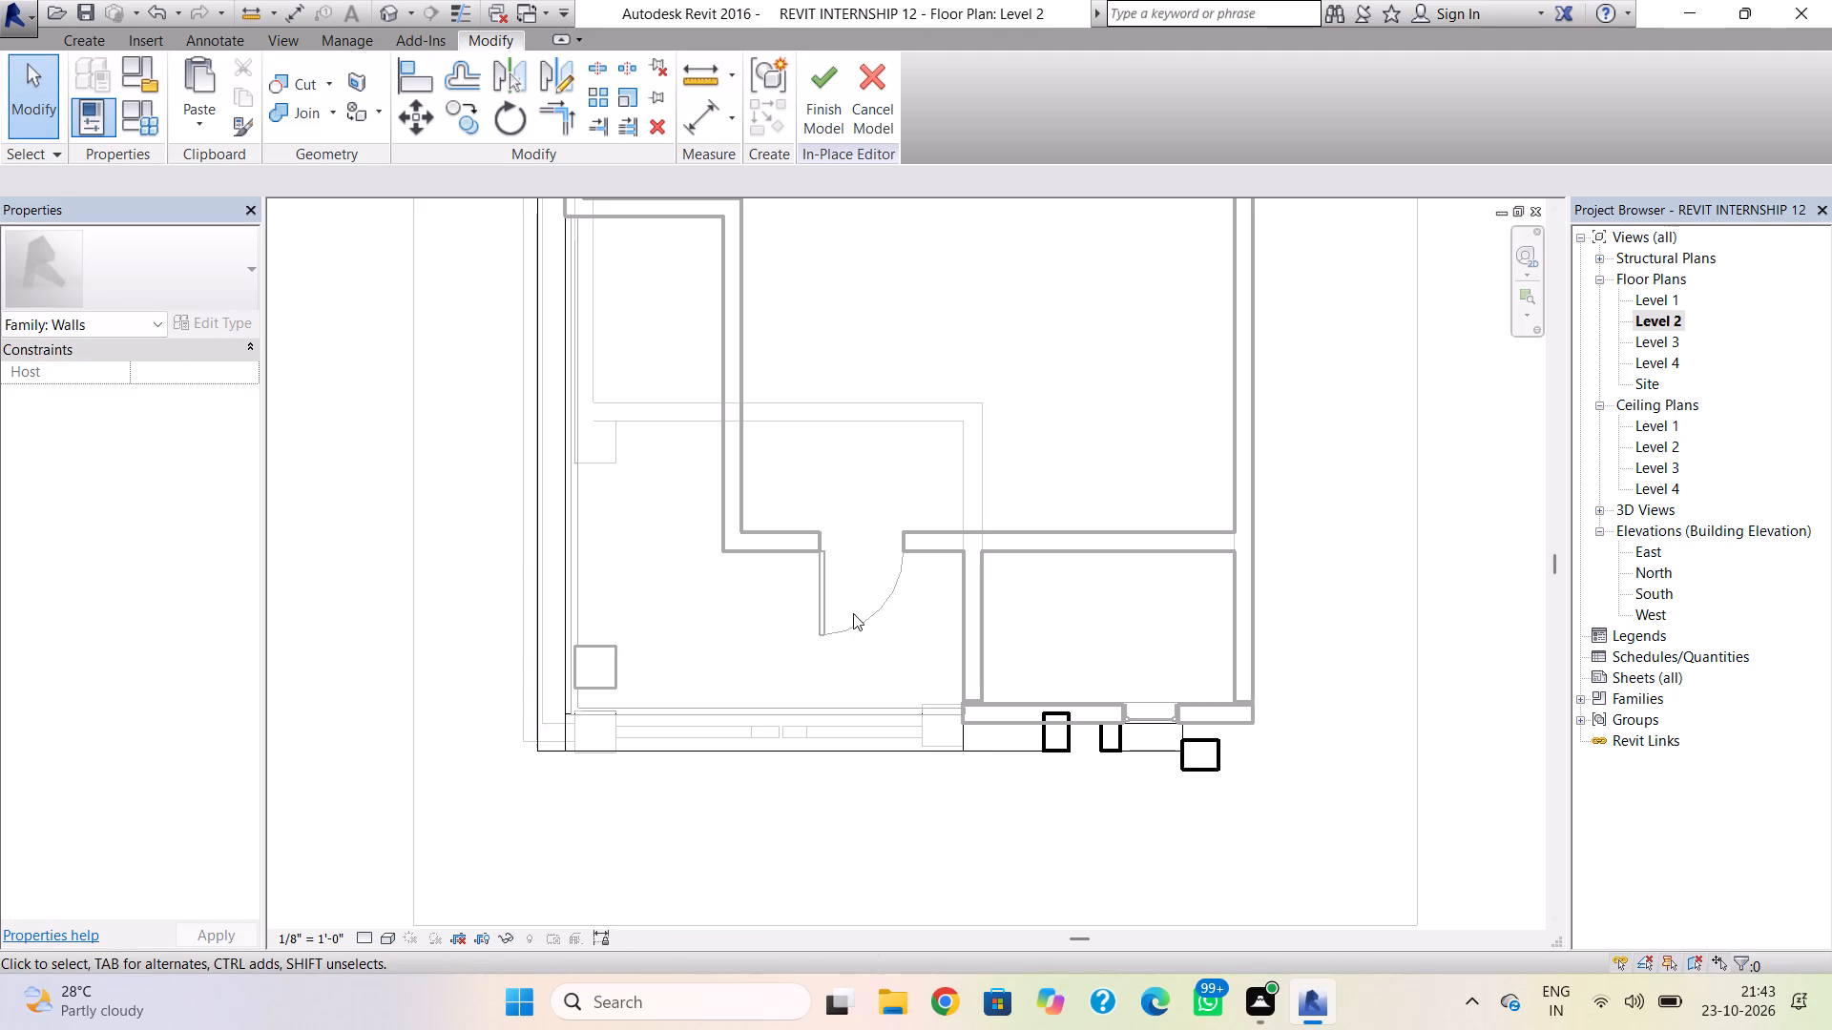
pyautogui.moveTo(525, 574); pyautogui.dragTo(585, 678, button='middle')
pyautogui.scroll(-1, 525, 574)
pyautogui.click(667, 364)
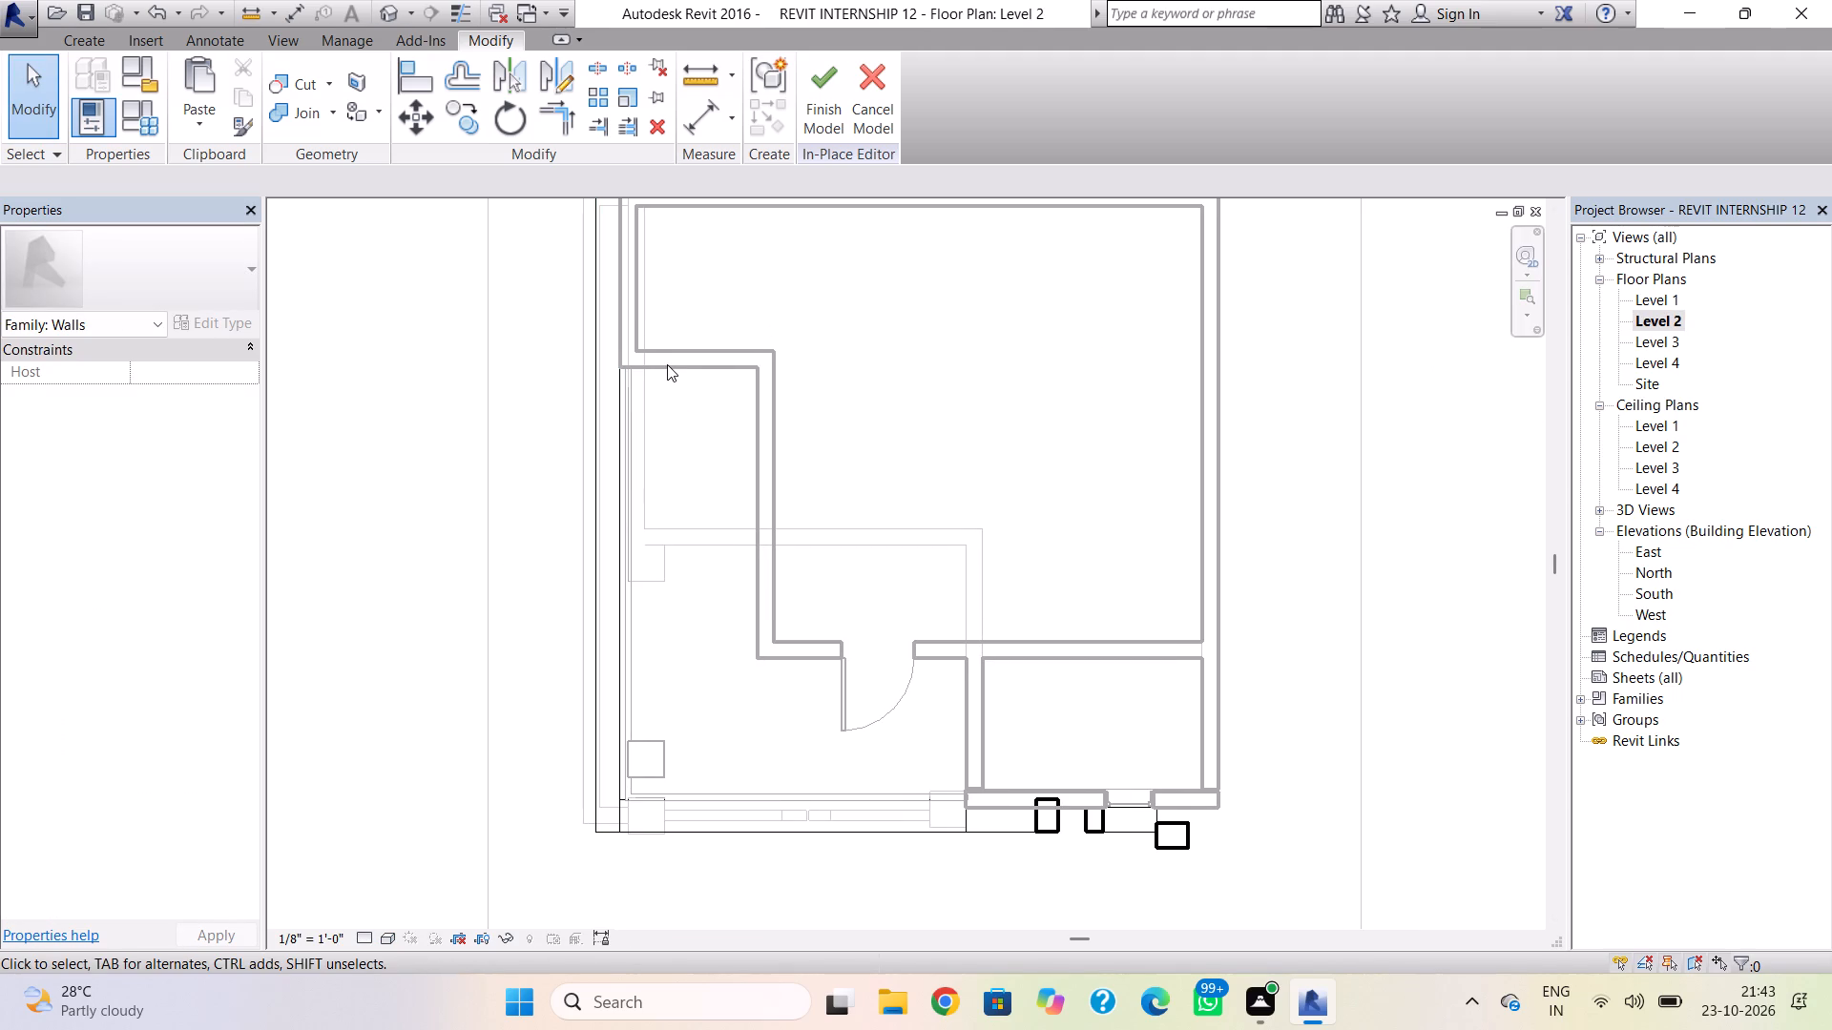
pyautogui.click(837, 106)
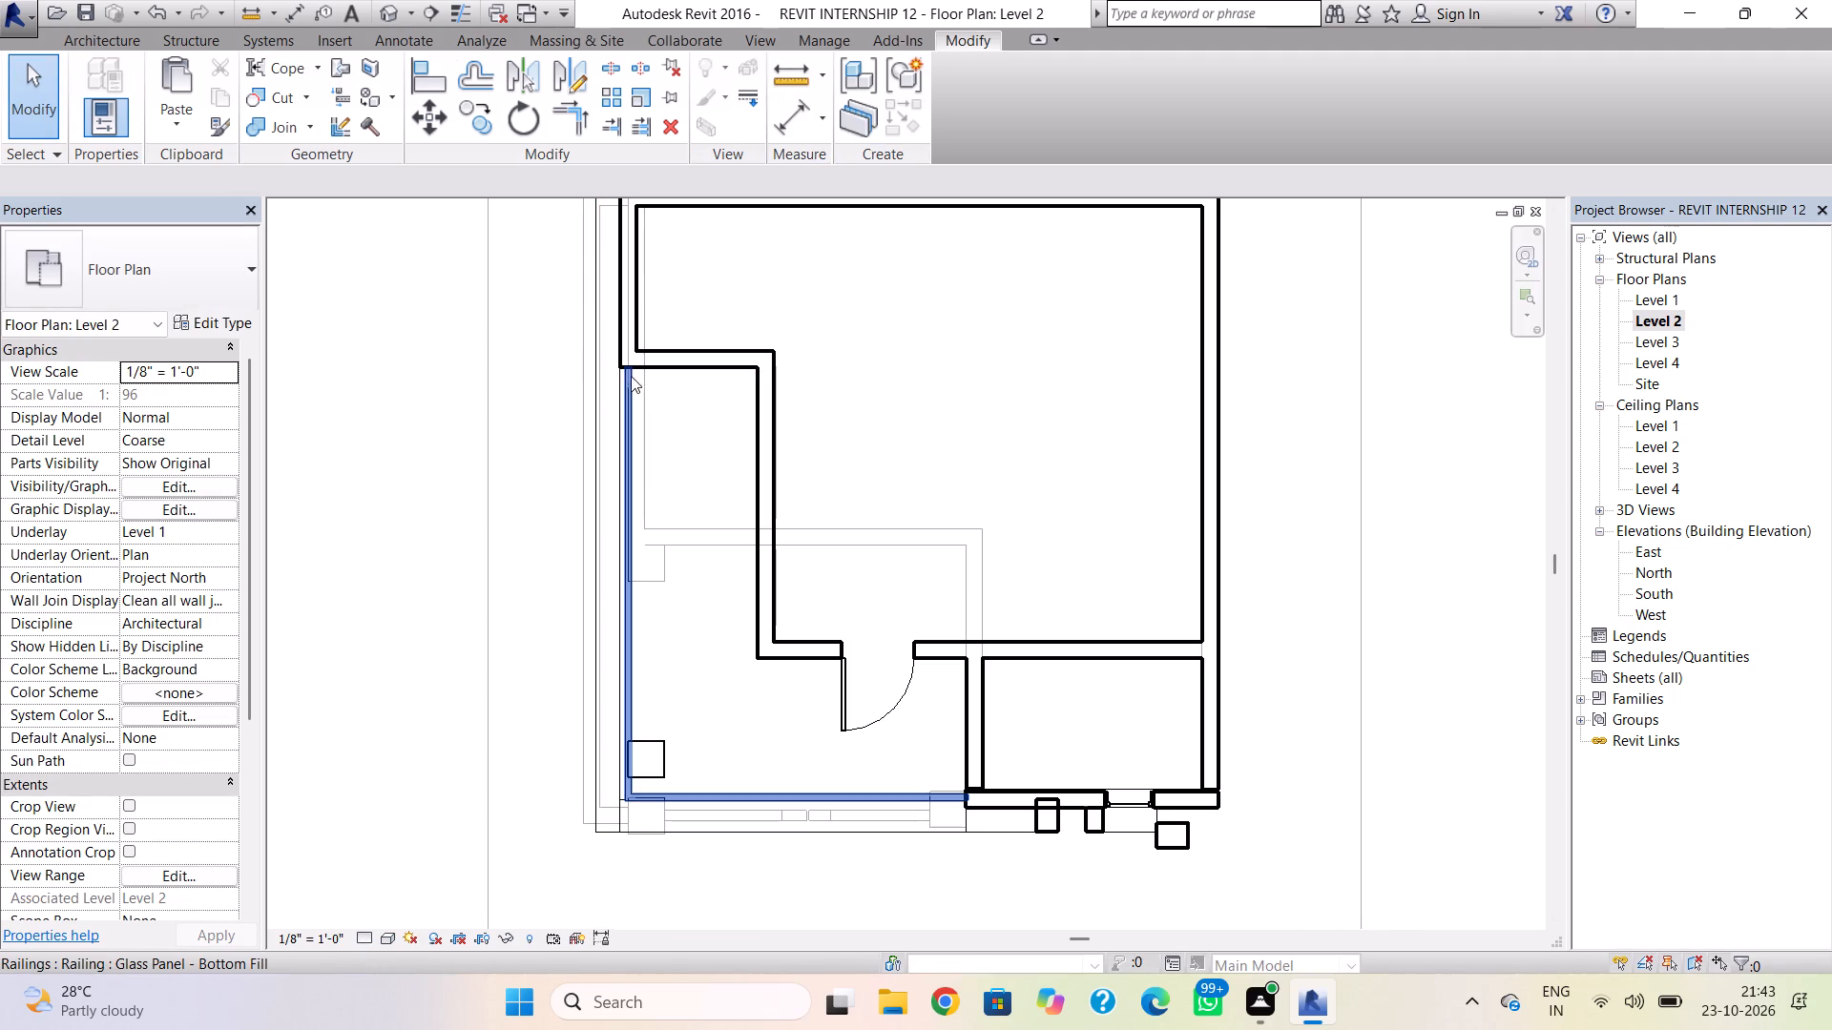
# Start an architectural wall on Level 2 and save the project.
pyautogui.click(630, 366)
pyautogui.press('Escape')
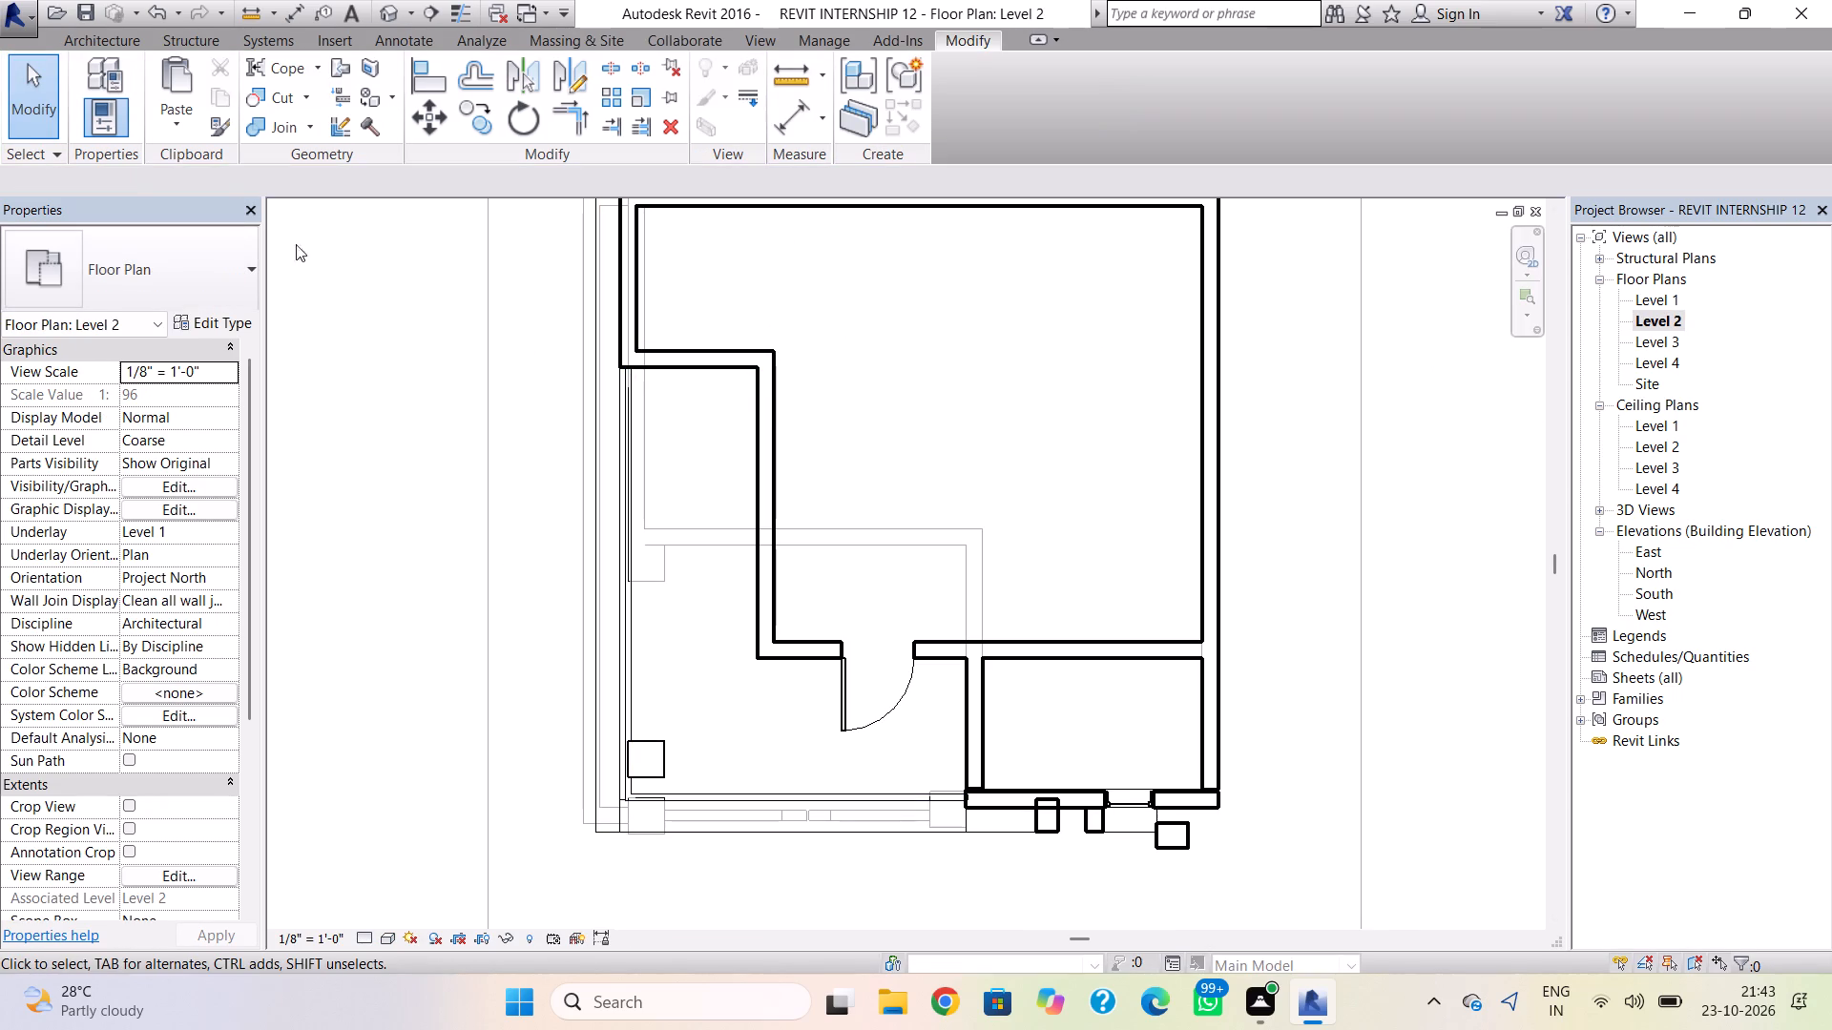
pyautogui.click(81, 35)
pyautogui.click(112, 78)
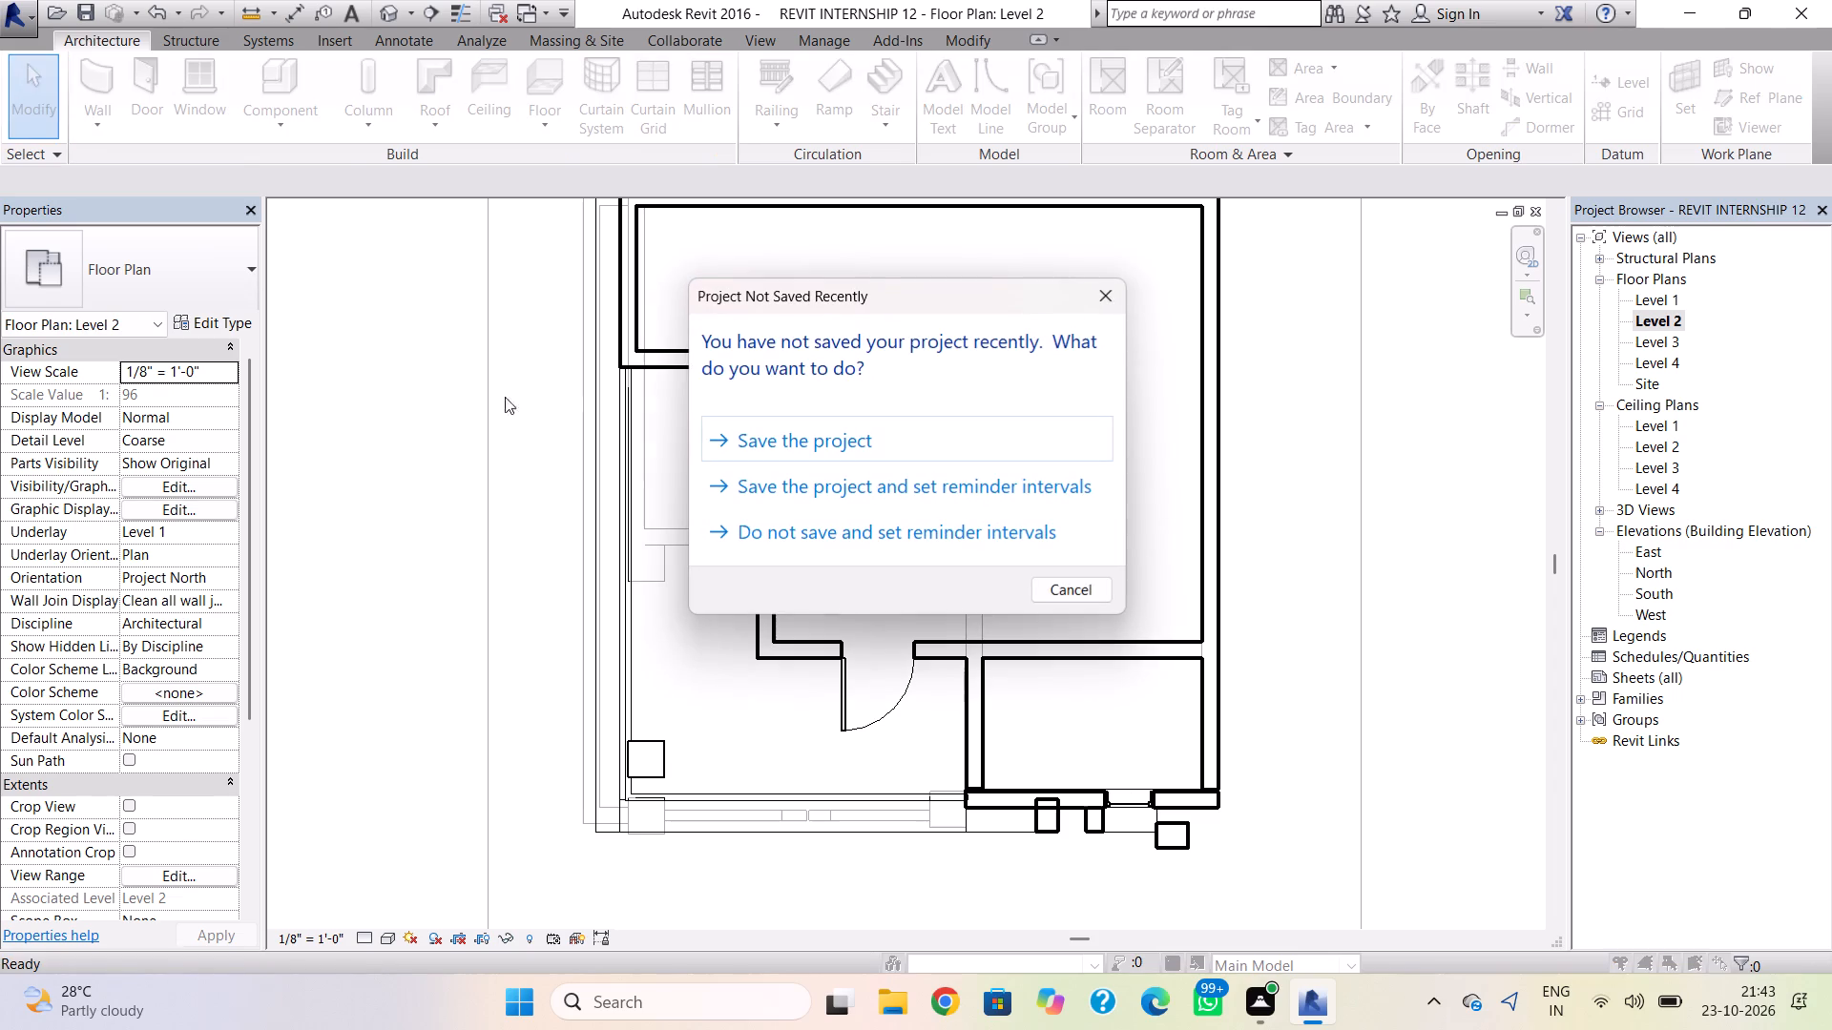
pyautogui.click(753, 444)
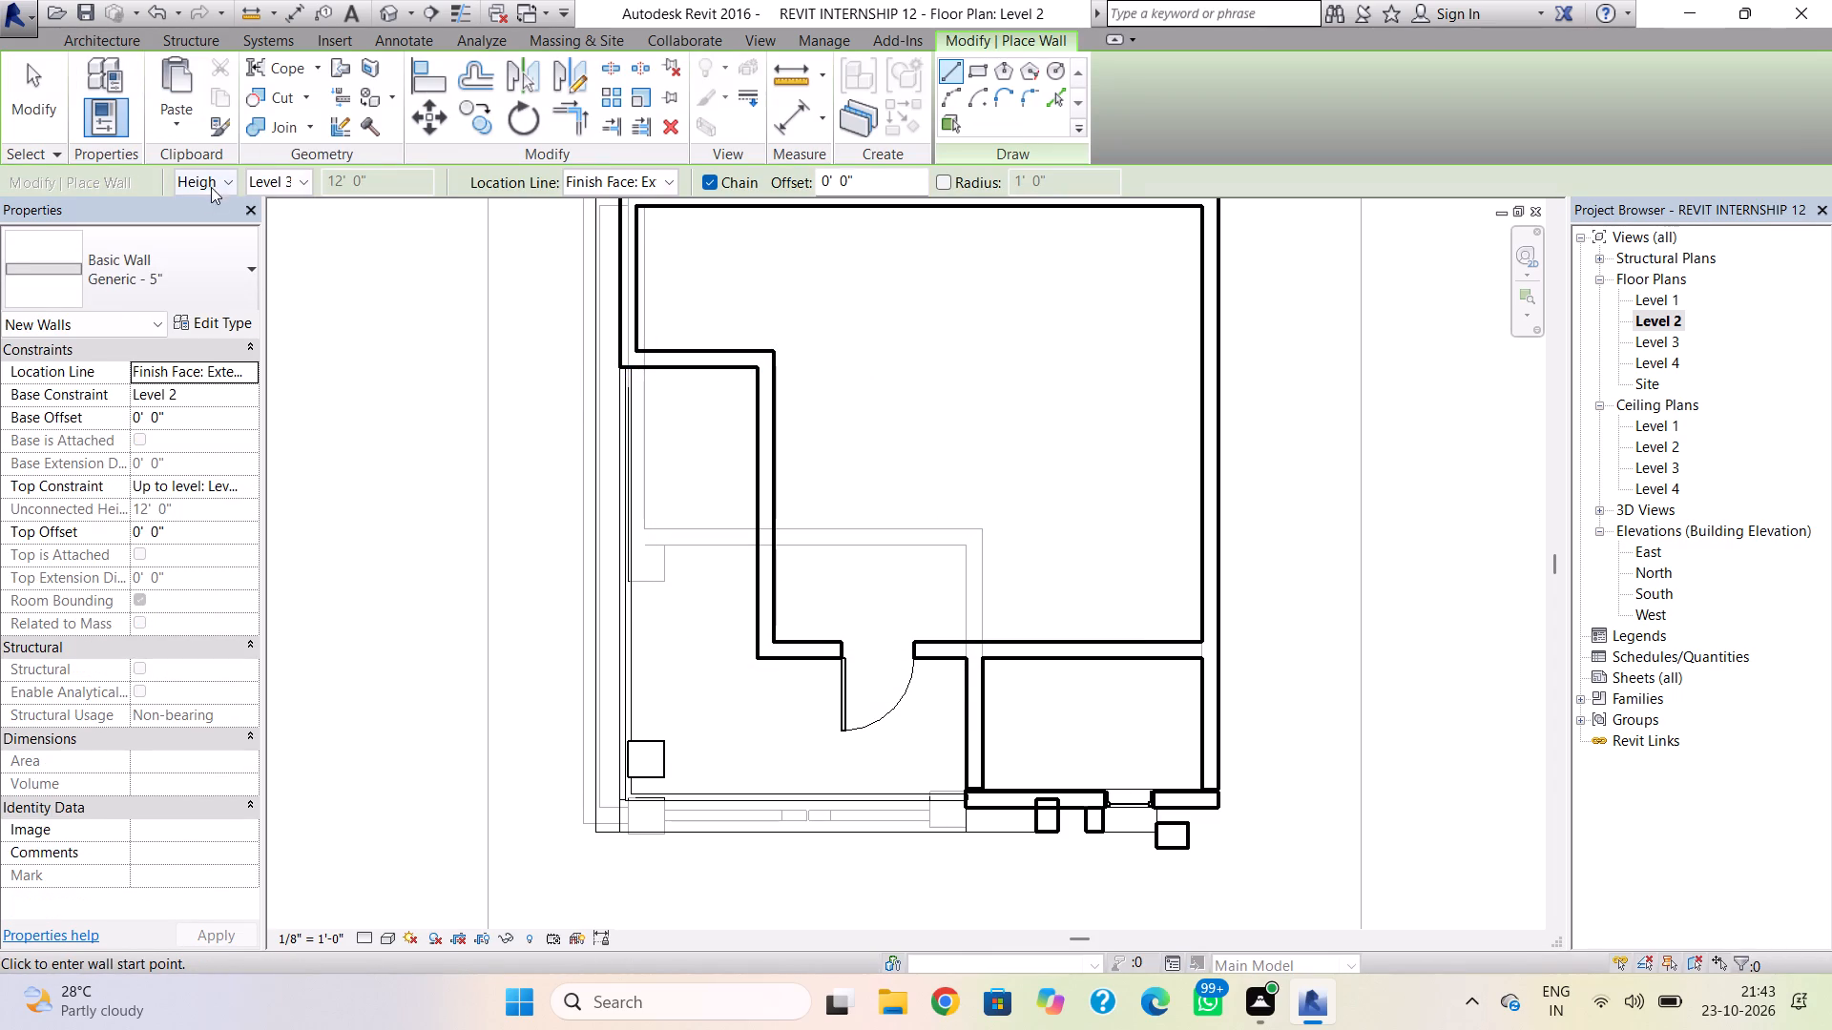
# Draw a short Generic - 8" wall, 12' 0" high, from the exterior wall's left corner along the balcony's side railing on Level 2.
pyautogui.click(192, 298)
pyautogui.scroll(-1, 145, 754)
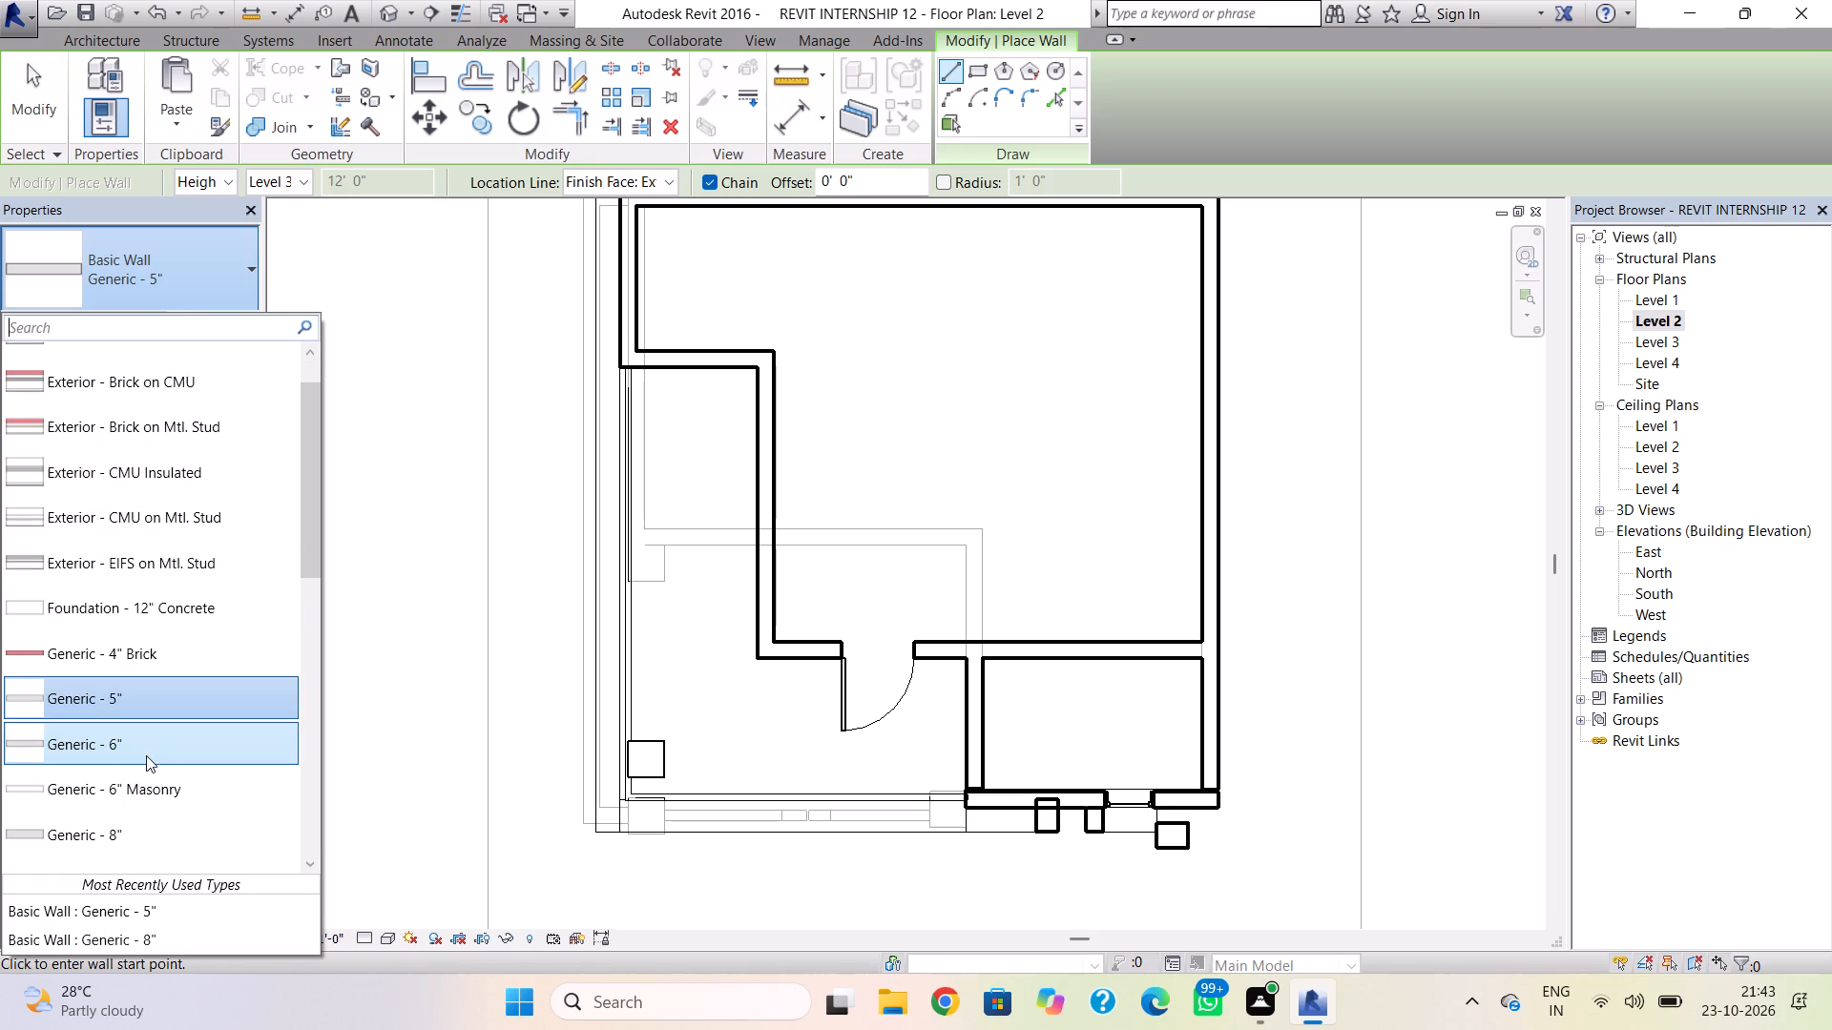
pyautogui.scroll(-1, 149, 769)
pyautogui.click(149, 772)
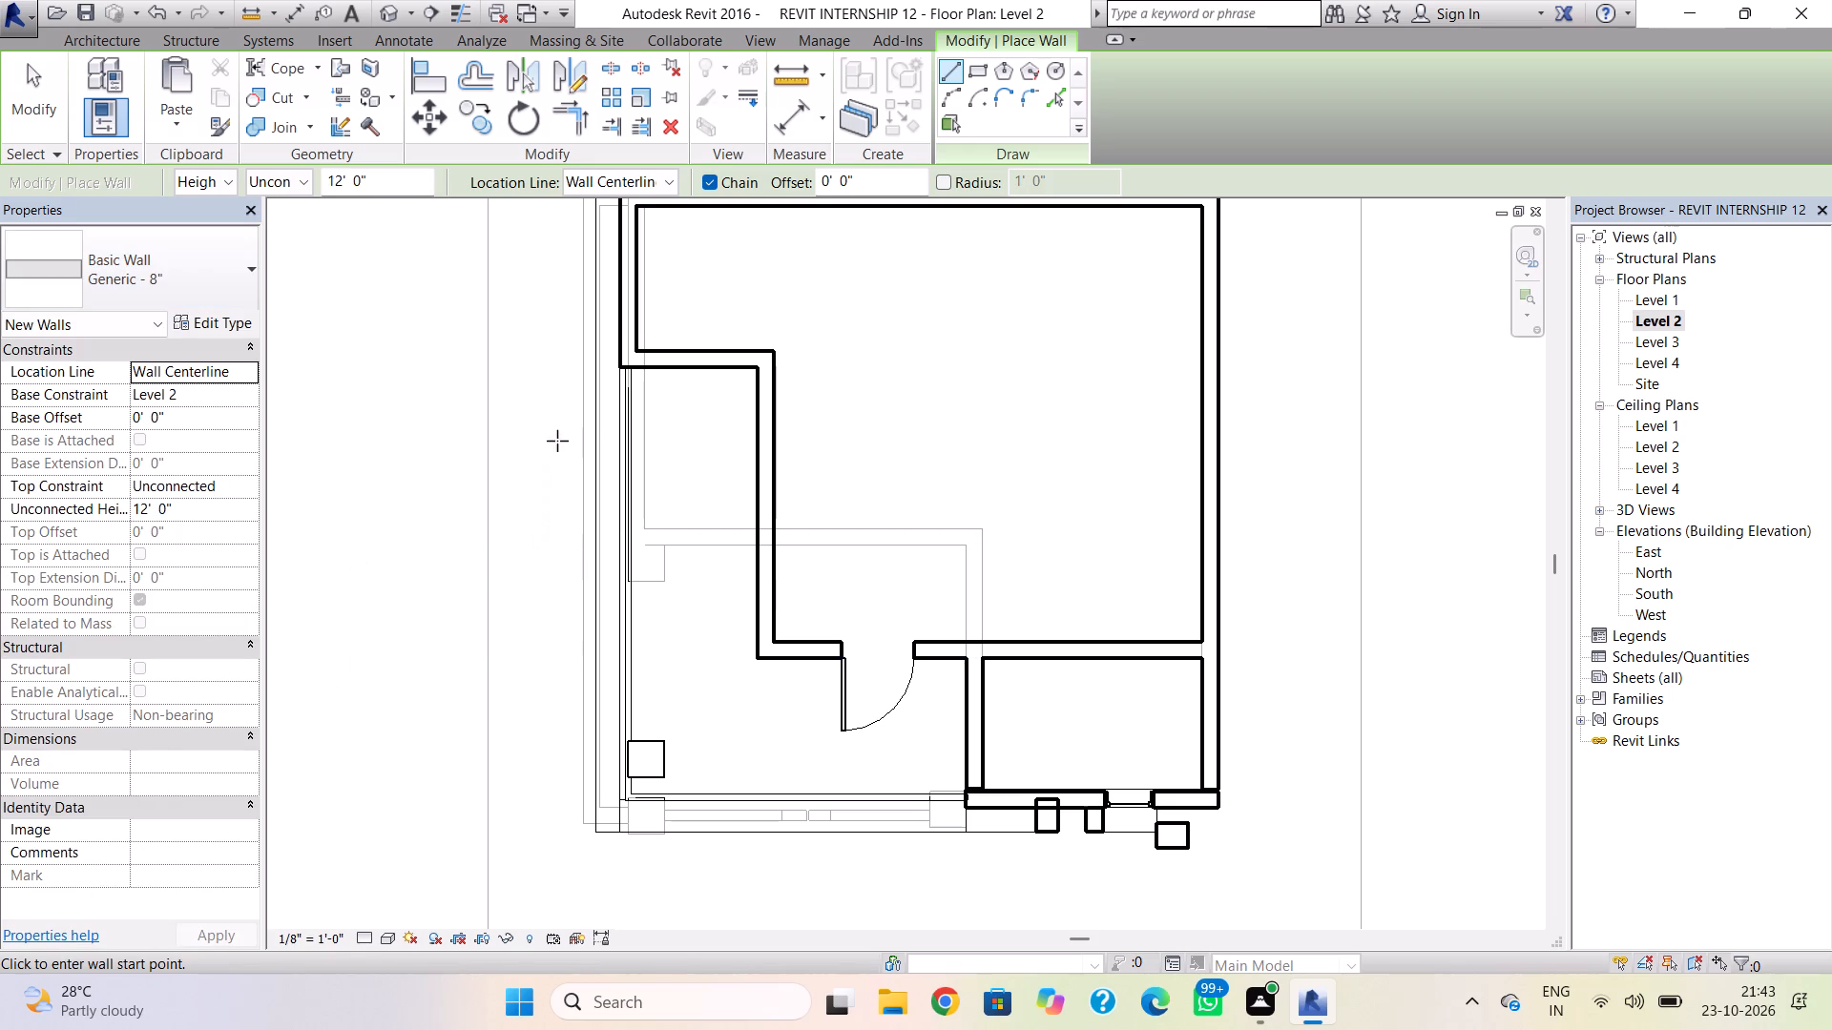
pyautogui.click(630, 368)
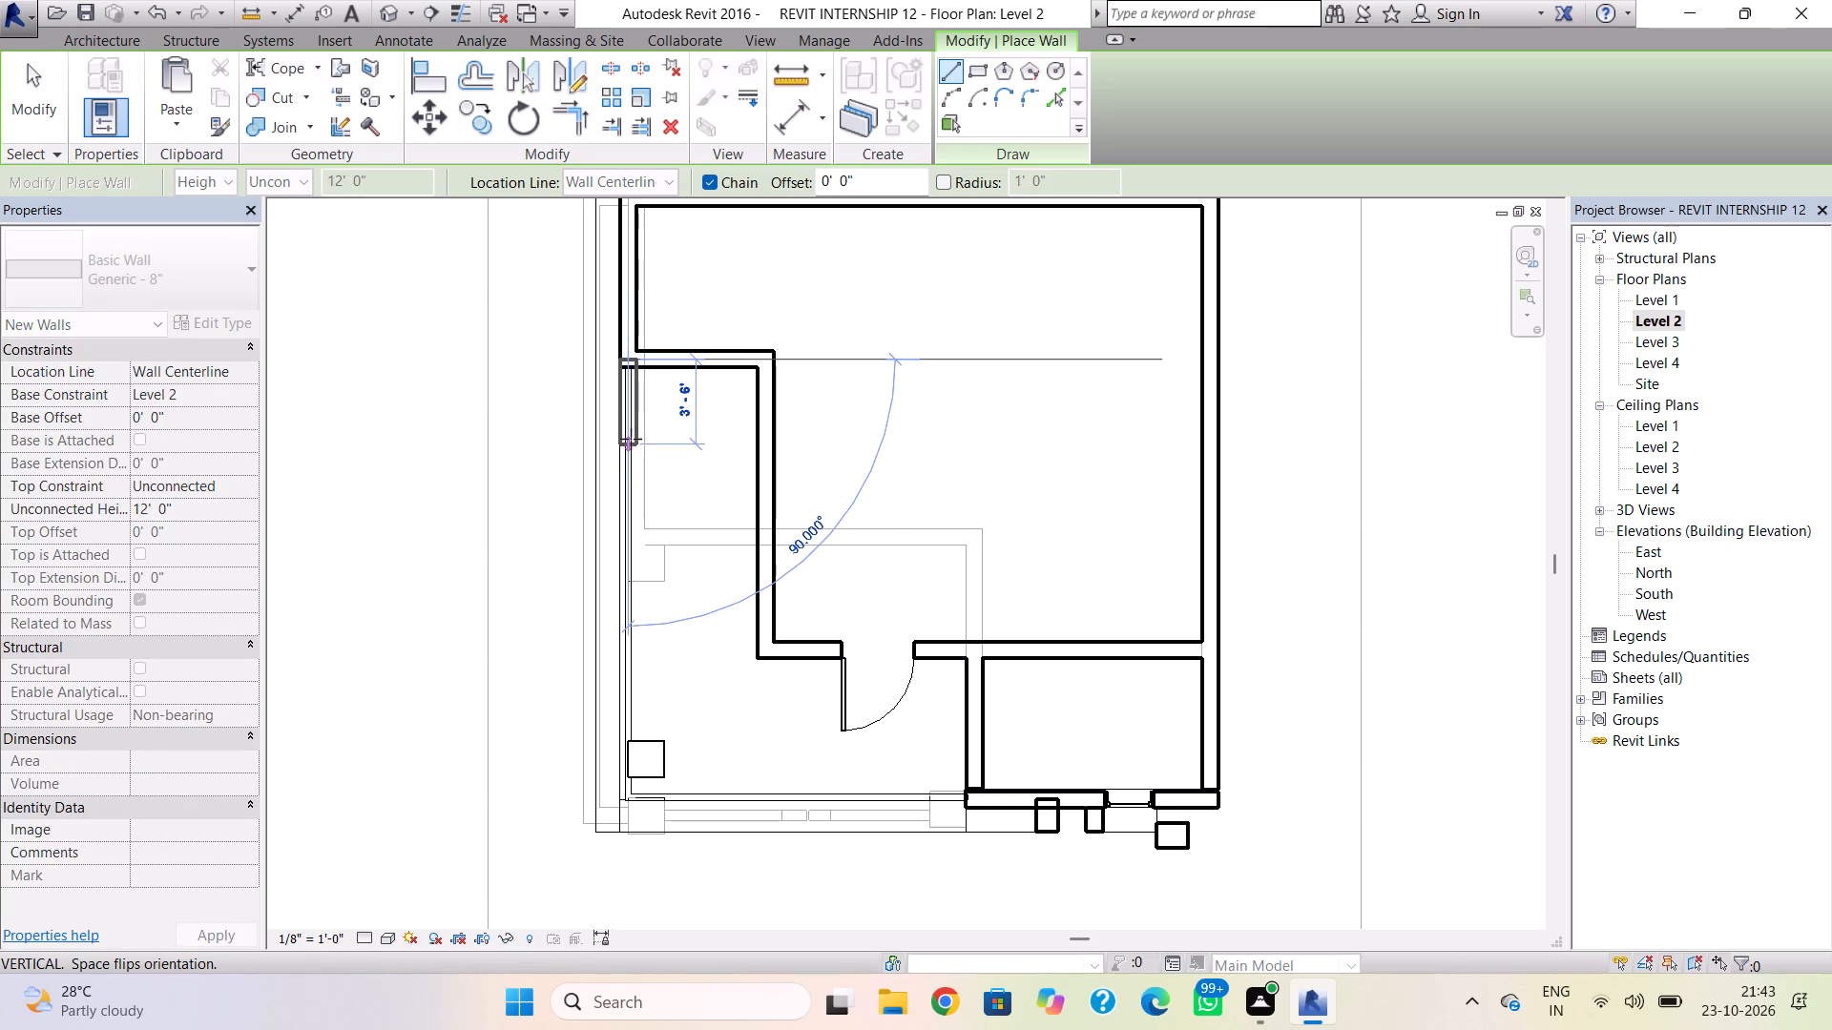
pyautogui.click(635, 409)
pyautogui.press('Escape')
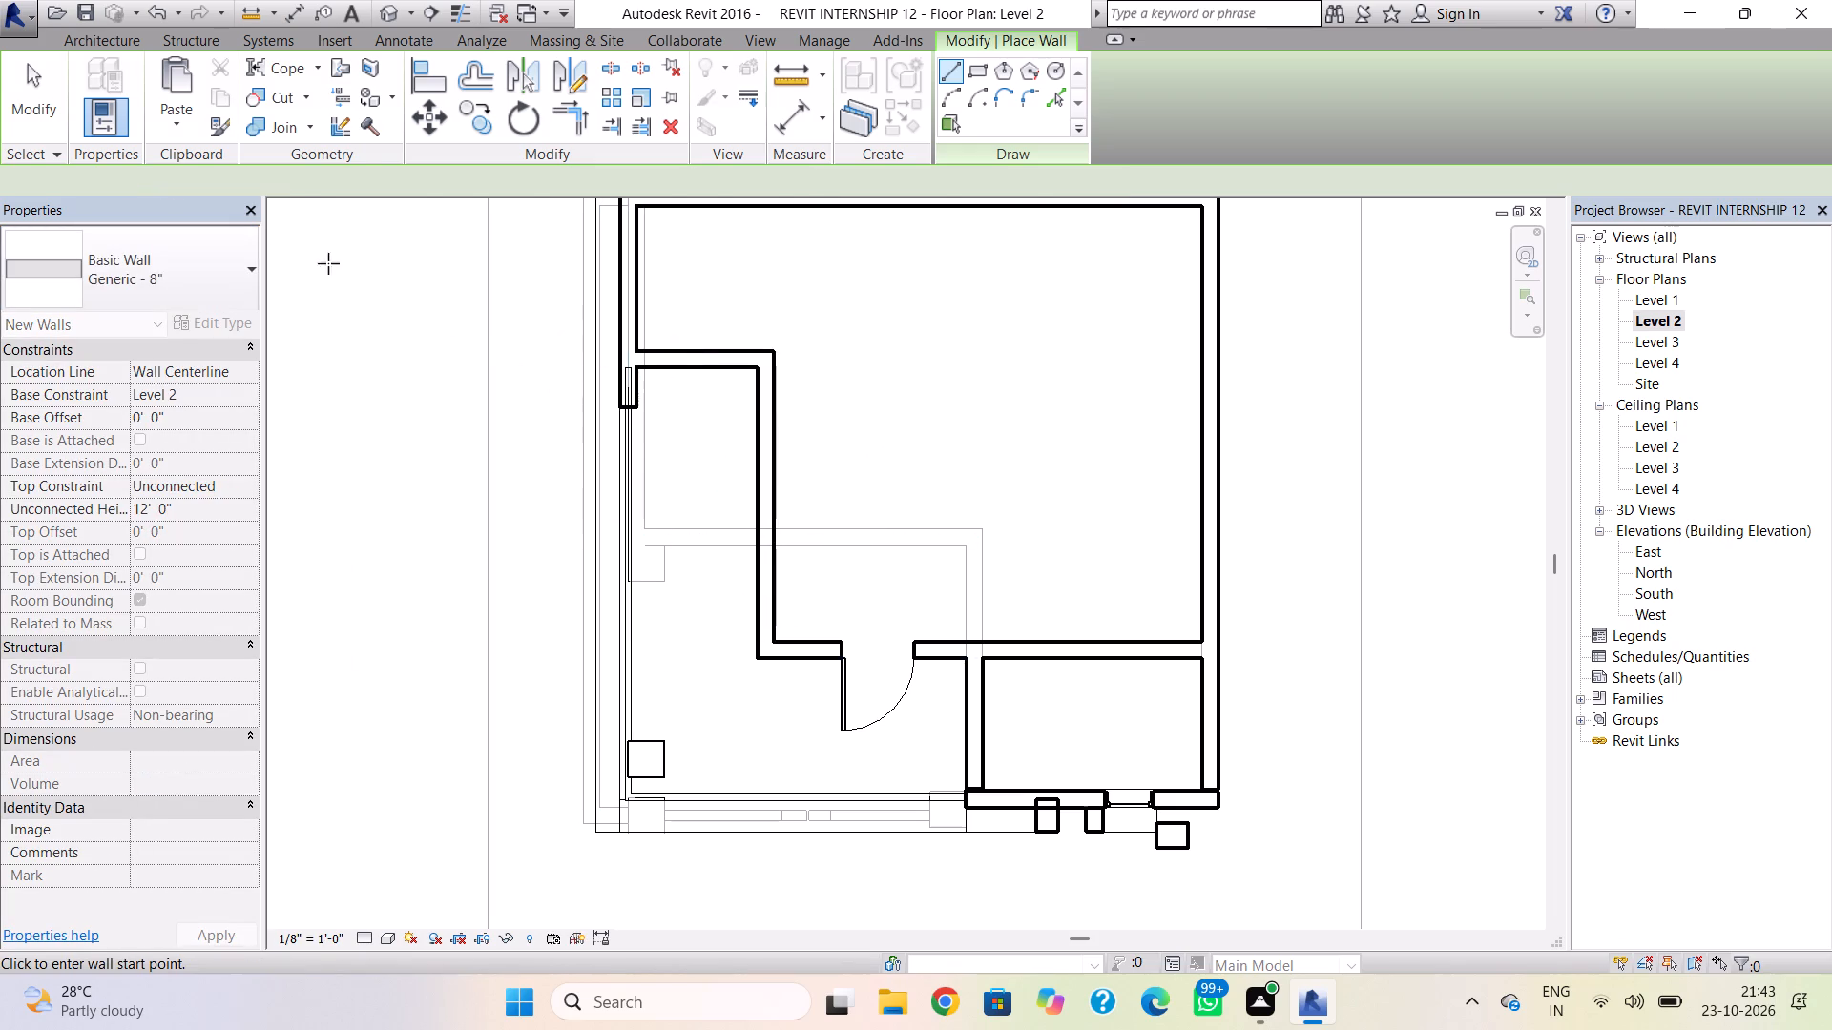
# Return to the 3D view and examine the new short wall beside the Level 2 balcony from the side and front.
pyautogui.click(398, 16)
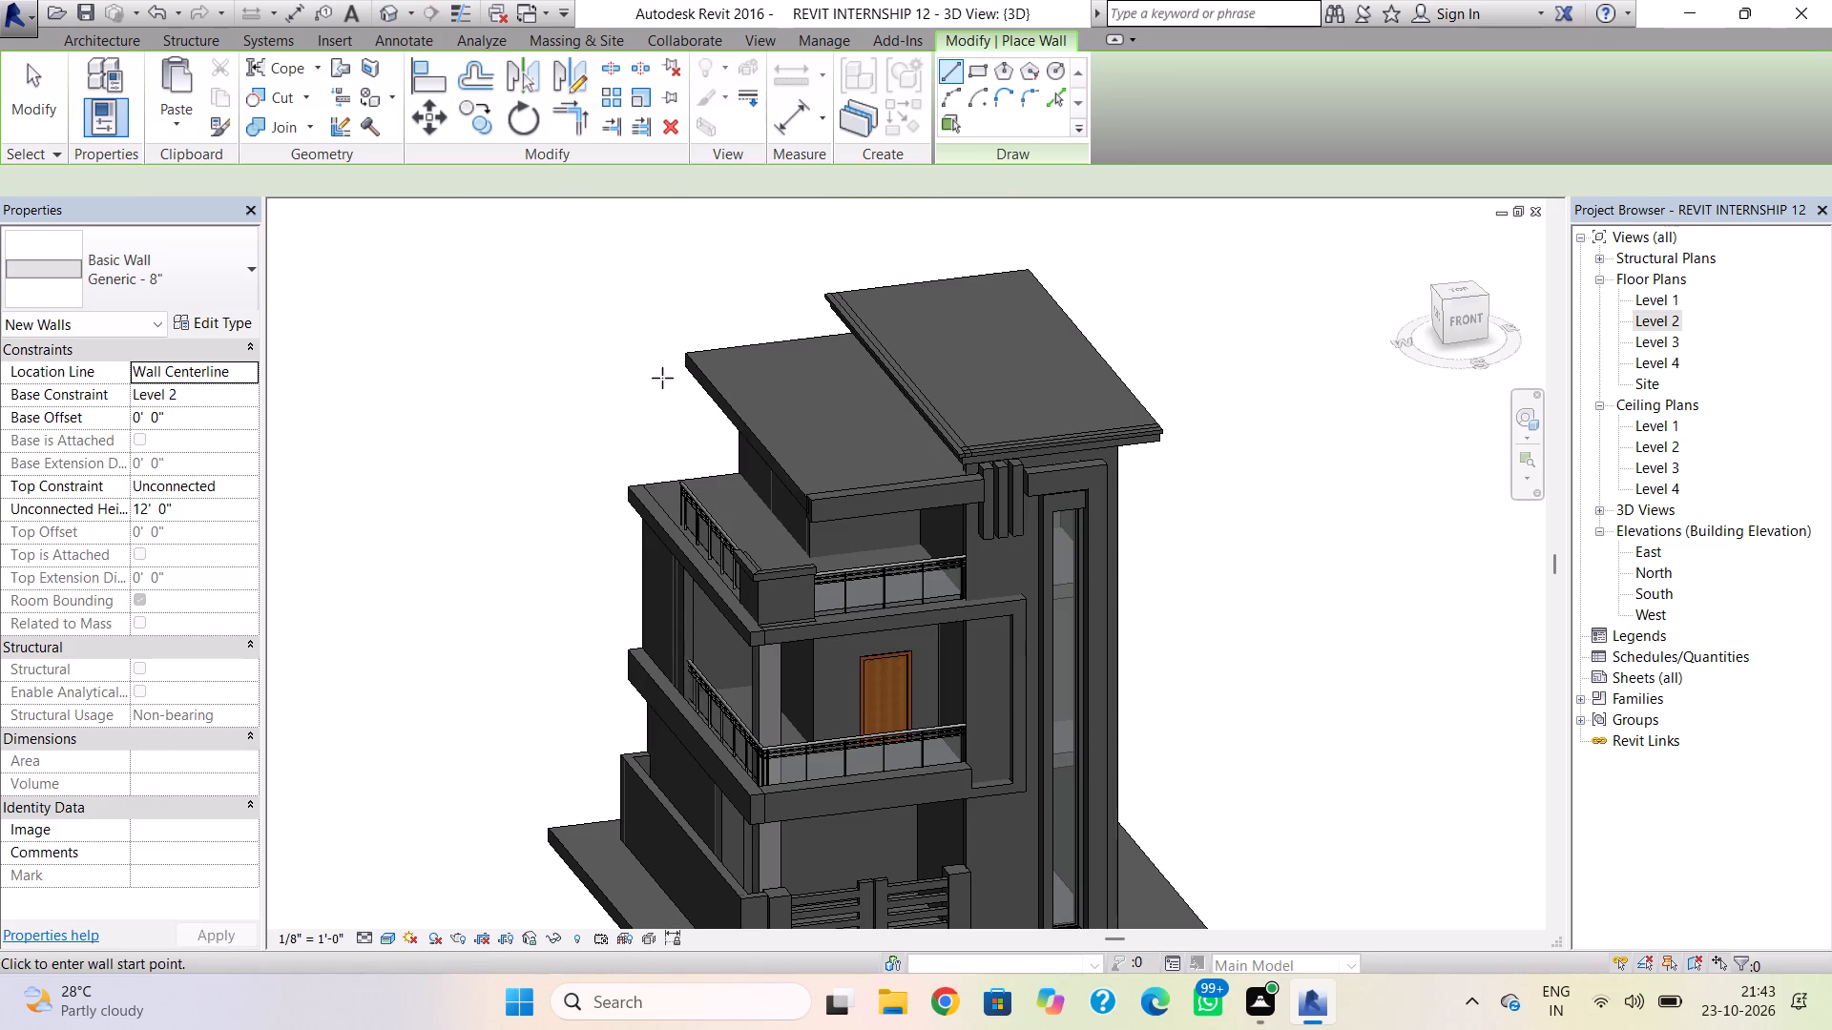
pyautogui.press('Escape')
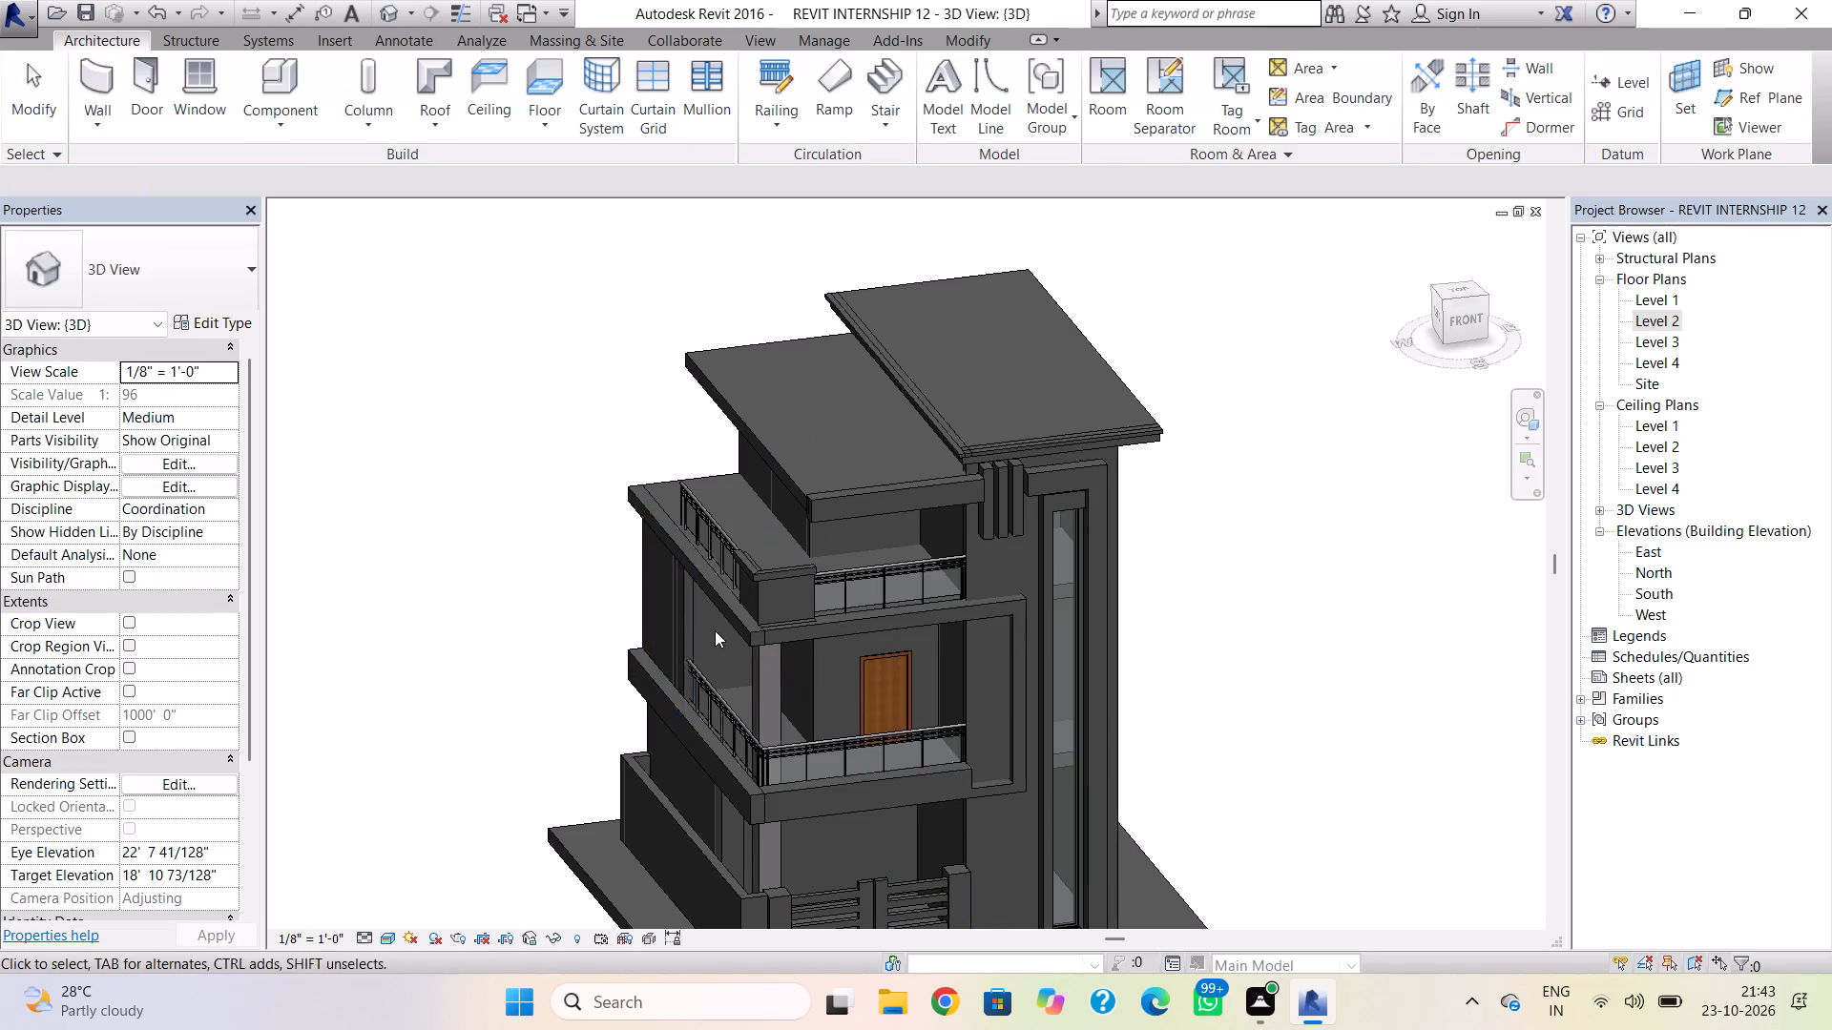
pyautogui.scroll(3, 653, 619)
pyautogui.keyDown('shift'); pyautogui.moveTo(644, 624); pyautogui.dragTo(754, 650, button='right'); pyautogui.keyUp('shift')
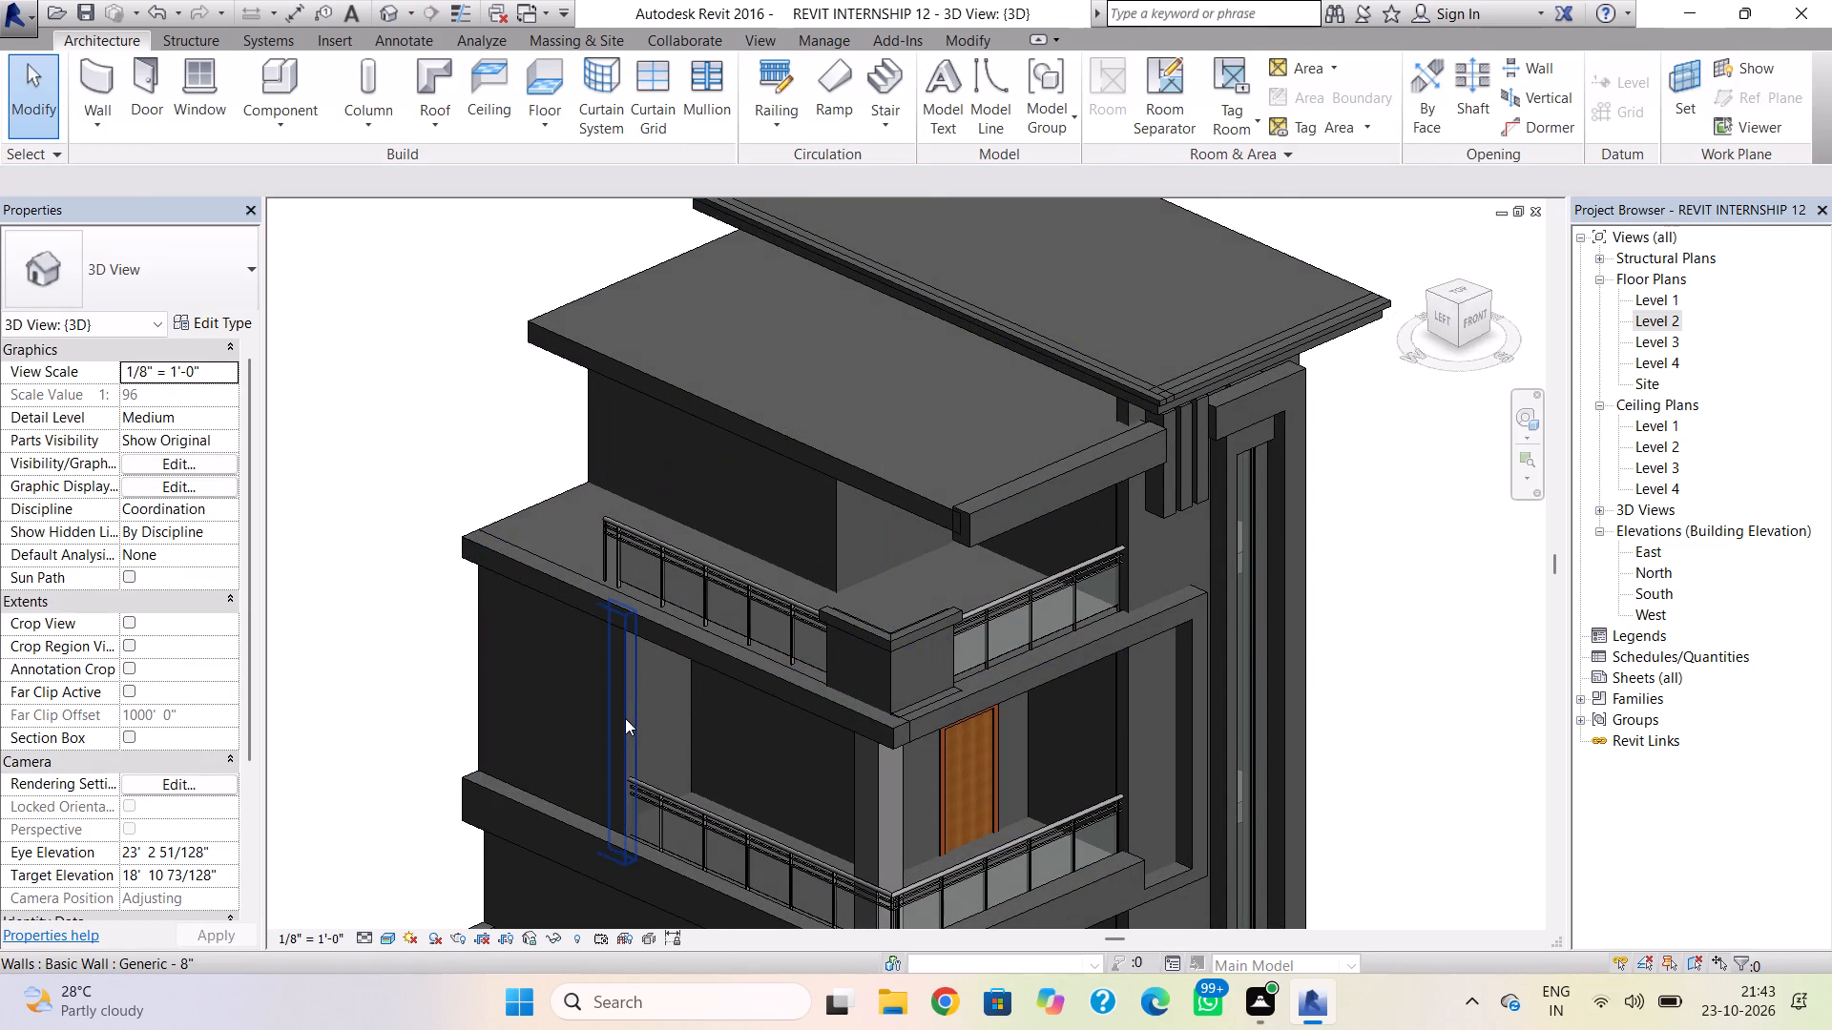
pyautogui.click(625, 713)
pyautogui.press('Escape')
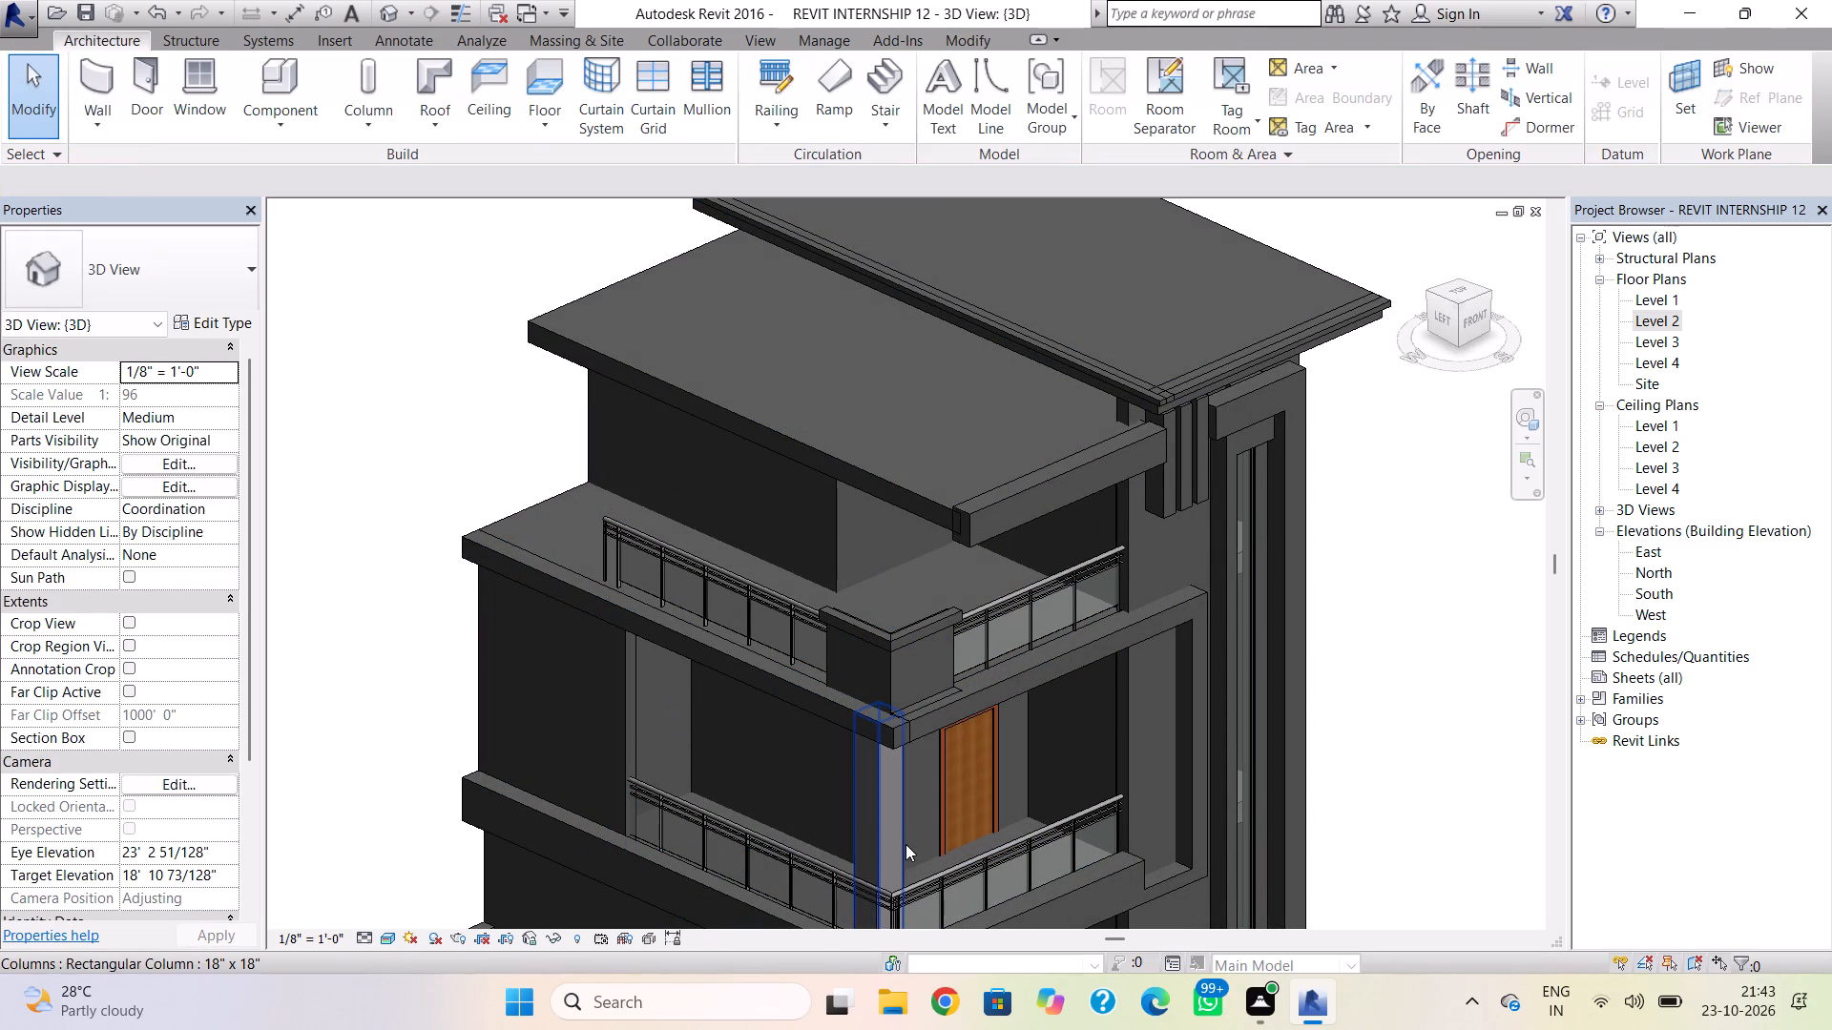
pyautogui.keyDown('shift'); pyautogui.moveTo(1014, 818); pyautogui.dragTo(768, 775, button='right'); pyautogui.keyUp('shift')
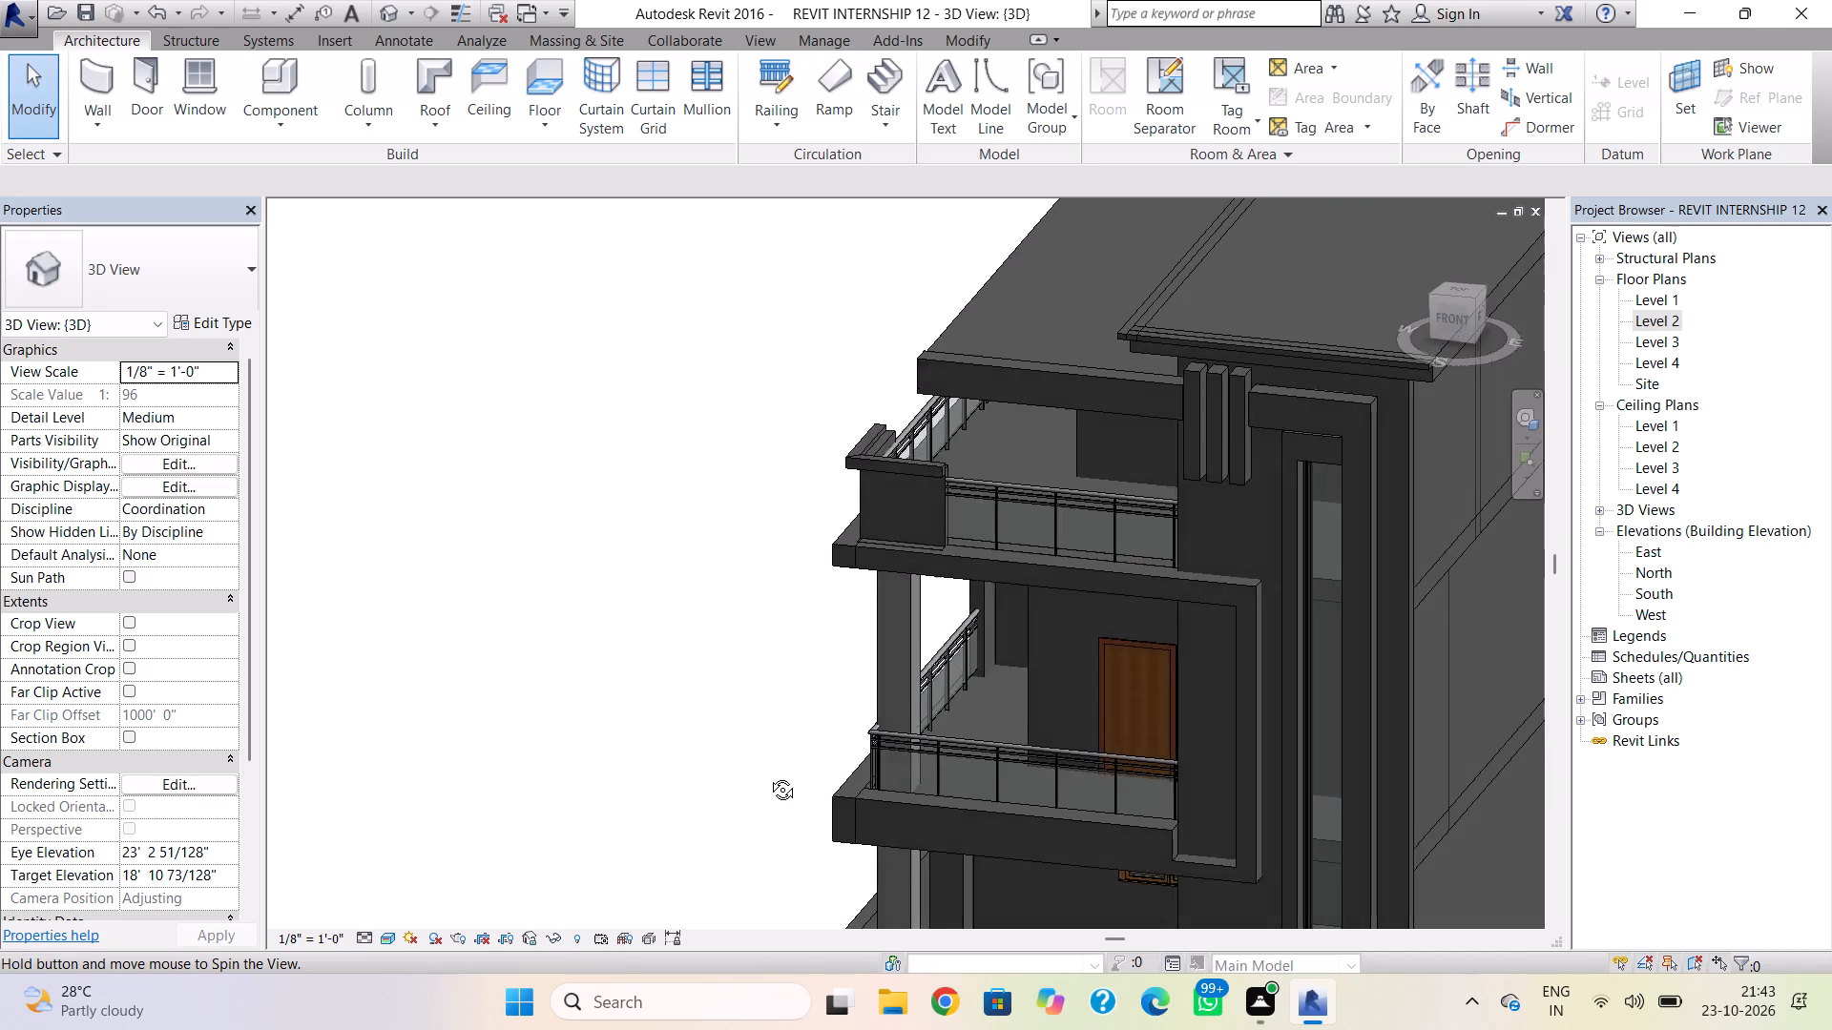
pyautogui.keyDown('shift'); pyautogui.moveTo(768, 775); pyautogui.dragTo(822, 794, button='right'); pyautogui.keyUp('shift')
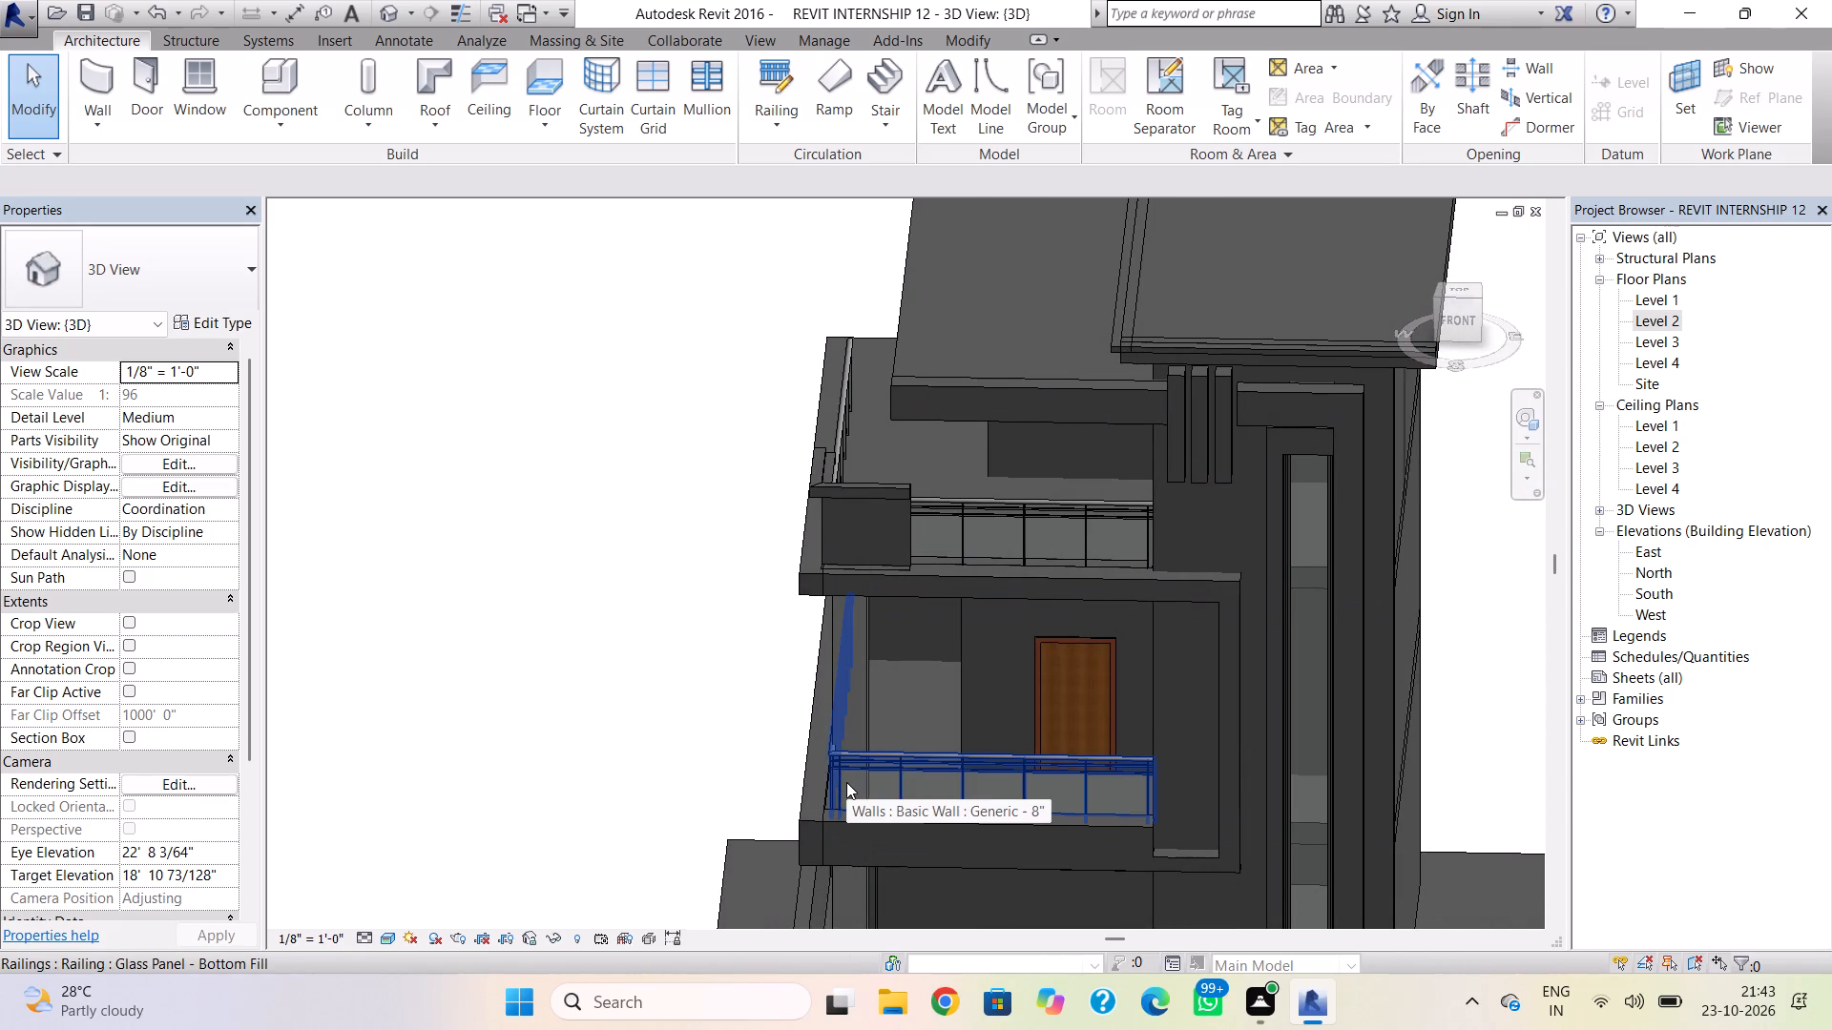
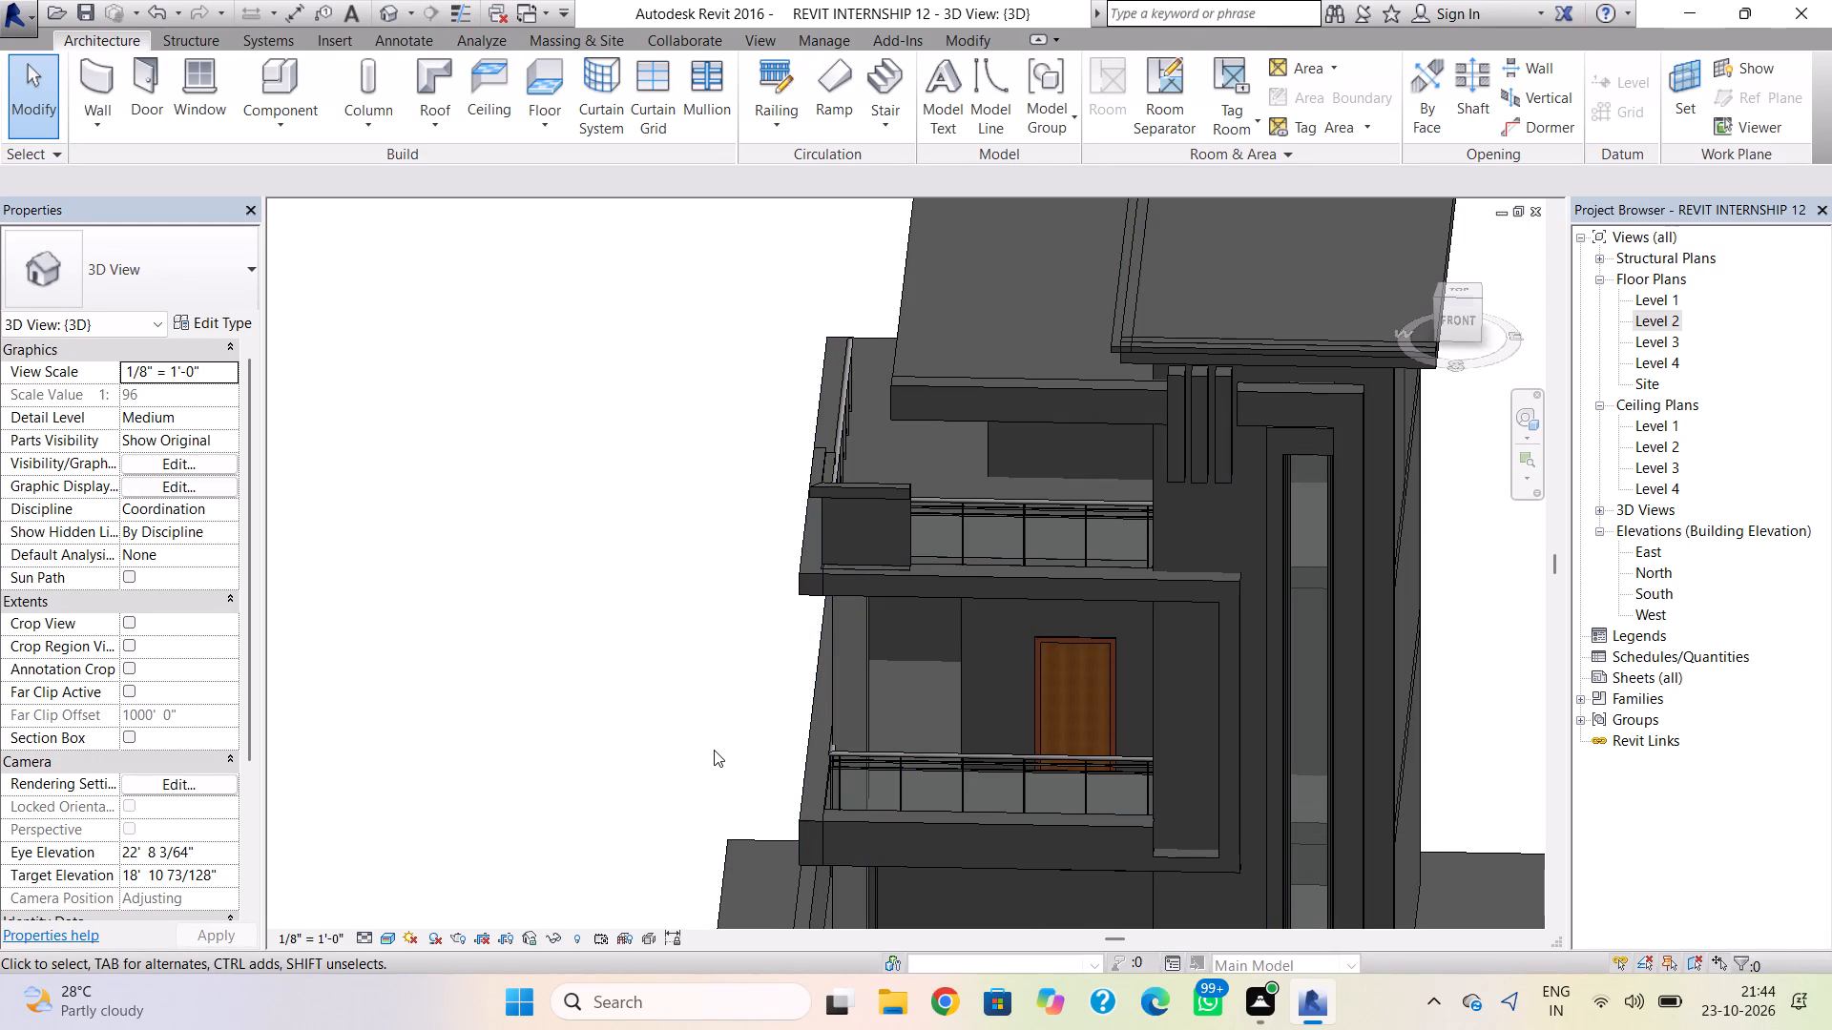
# Examine the building's front facade, balcony walls and both roofs in 3D from the front and left sides.
pyautogui.keyDown('shift'); pyautogui.moveTo(641, 792); pyautogui.dragTo(807, 754, button='right'); pyautogui.keyUp('shift')
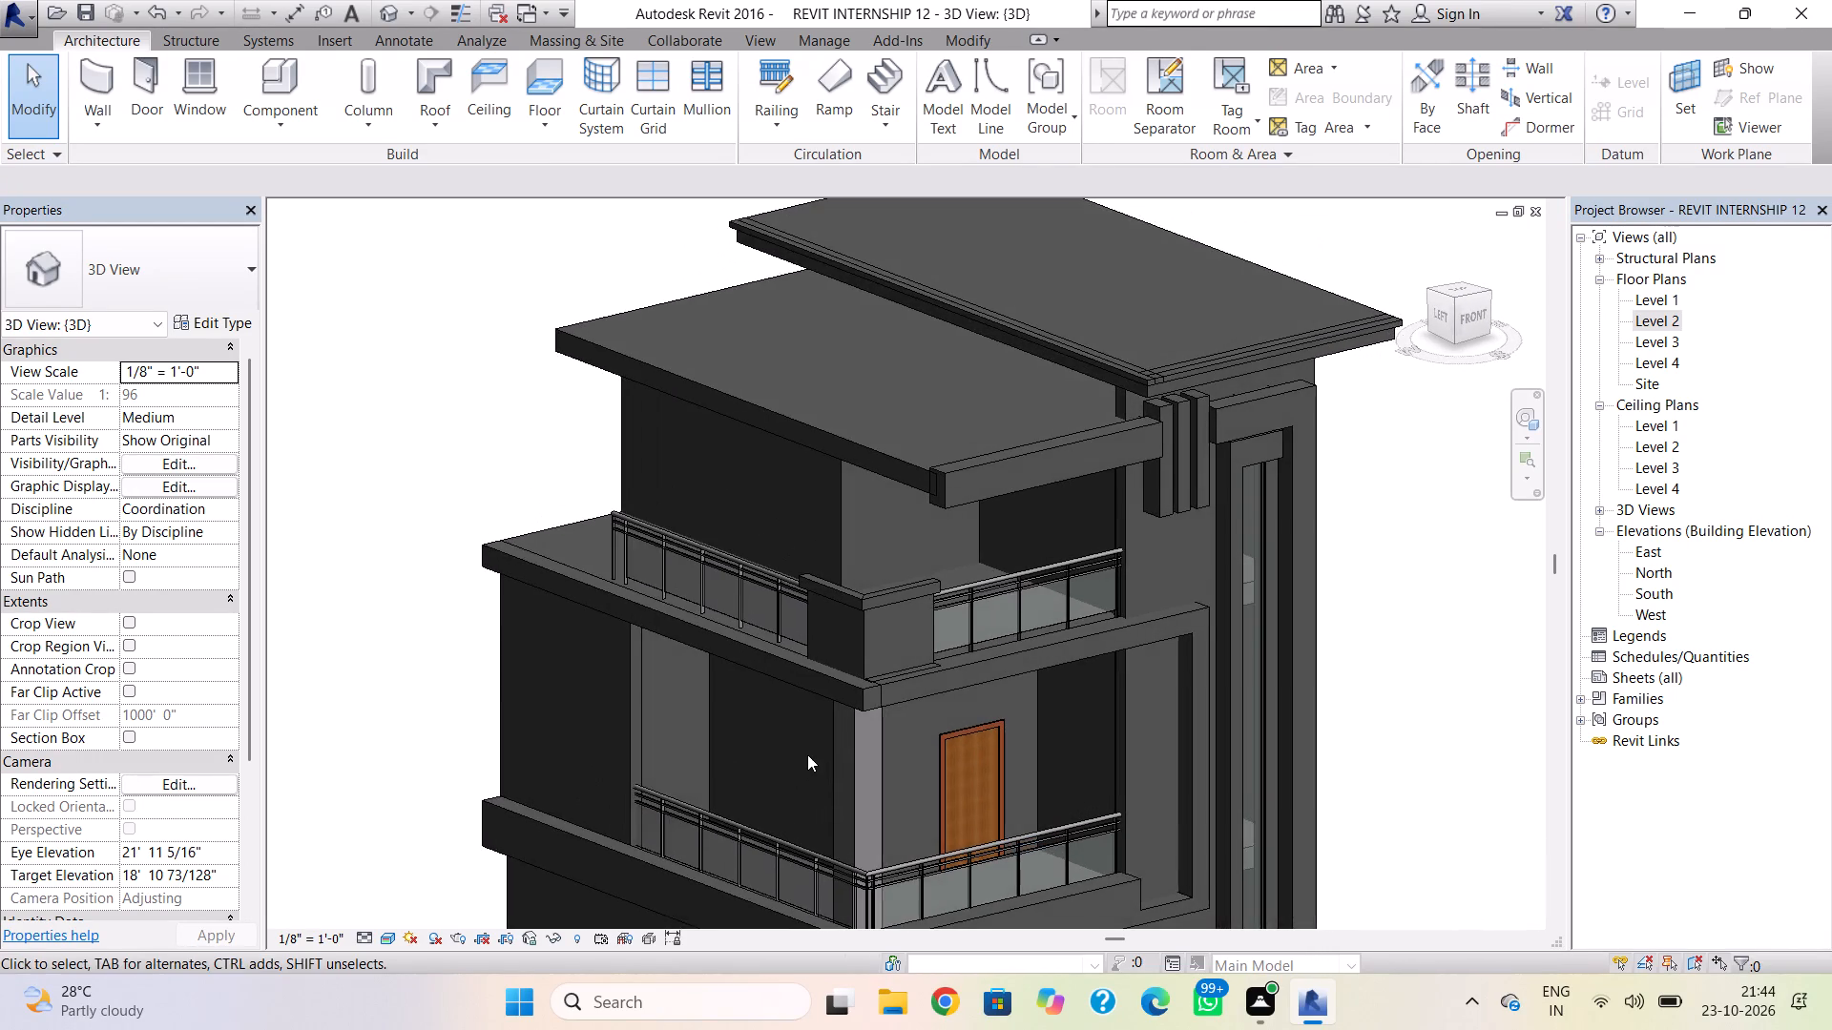
pyautogui.scroll(-4, 807, 754)
pyautogui.moveTo(830, 686); pyautogui.dragTo(835, 622, button='middle')
pyautogui.scroll(1, 836, 643)
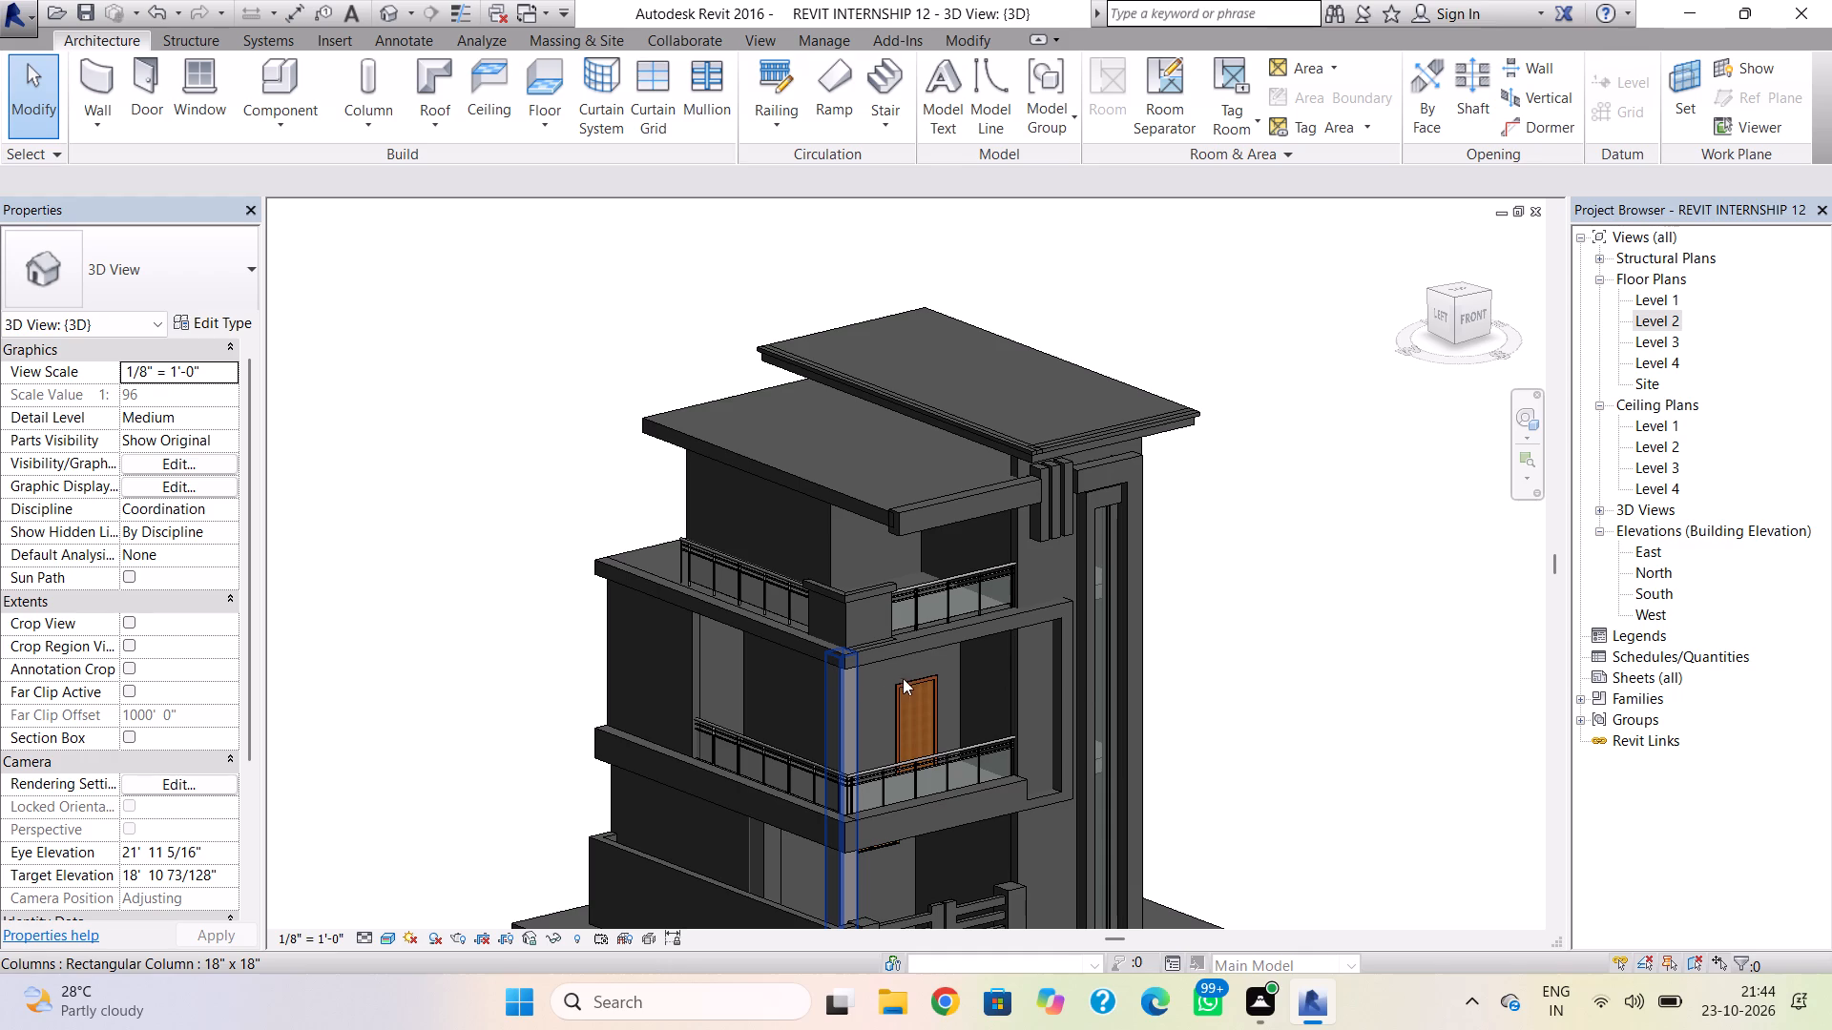
pyautogui.press('Escape')
pyautogui.scroll(-2, 1132, 683)
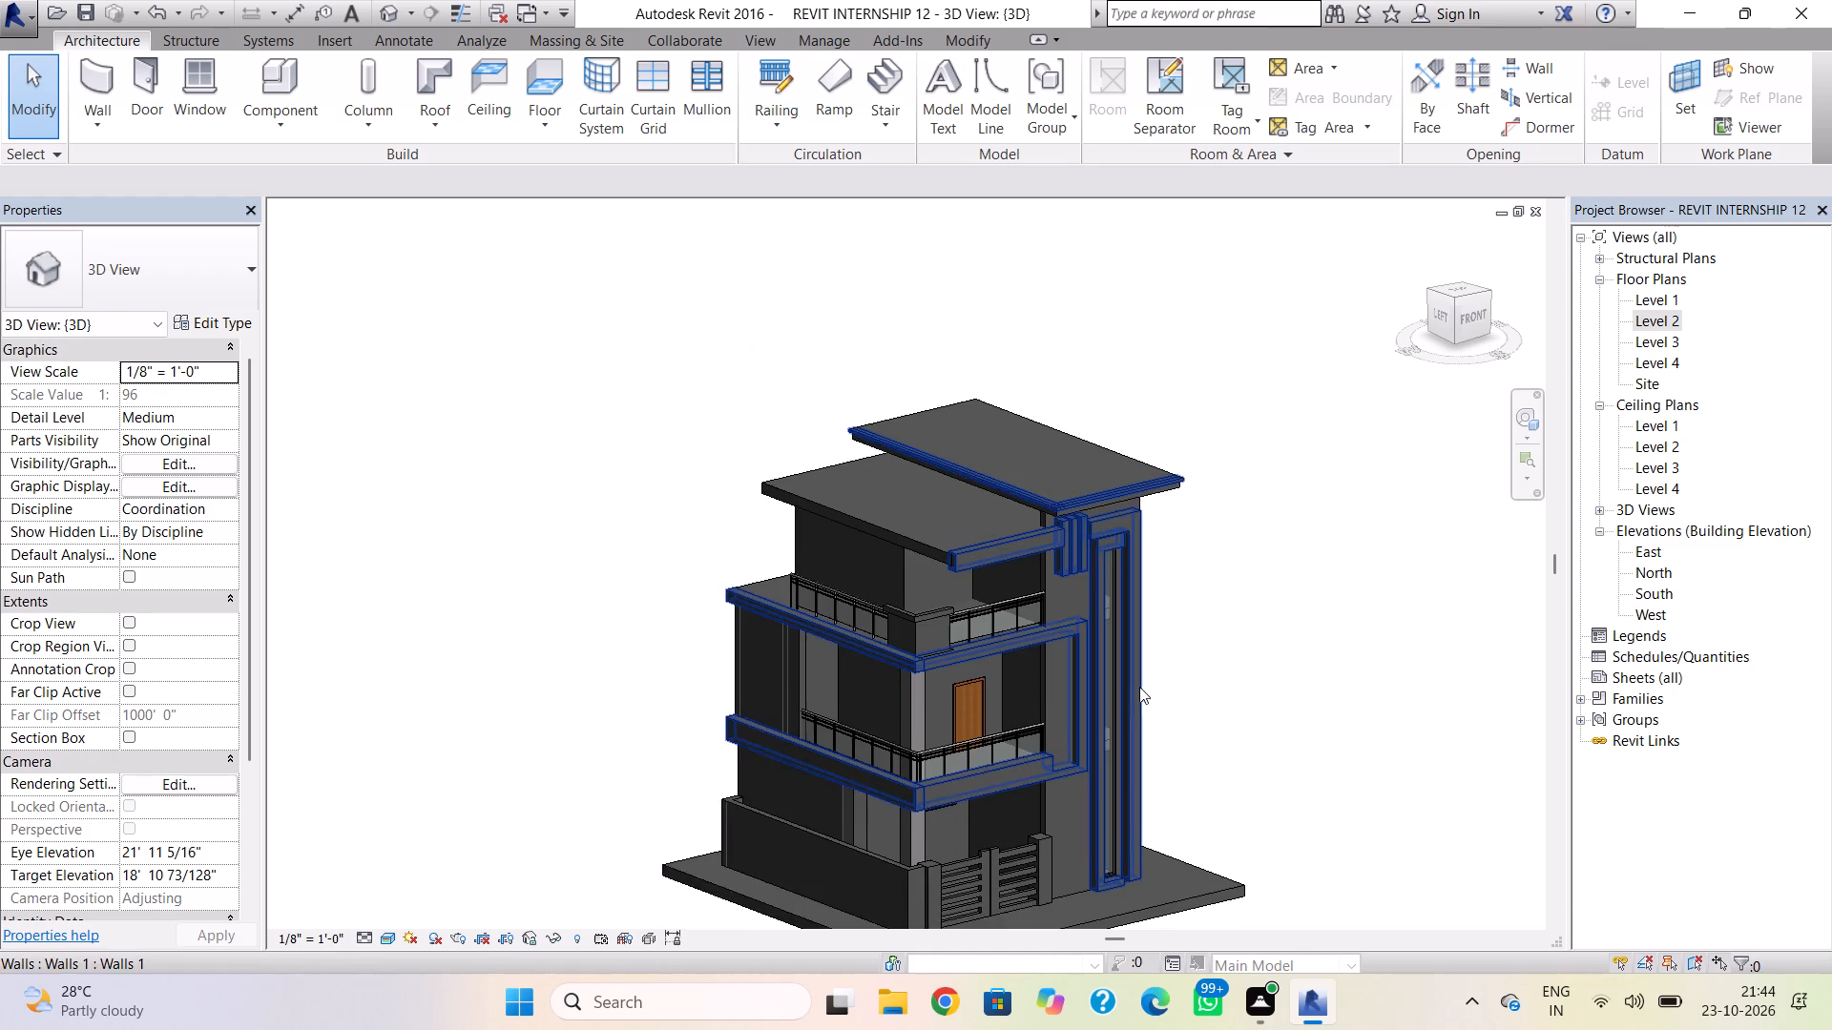
pyautogui.moveTo(1155, 686); pyautogui.dragTo(1159, 611, button='middle')
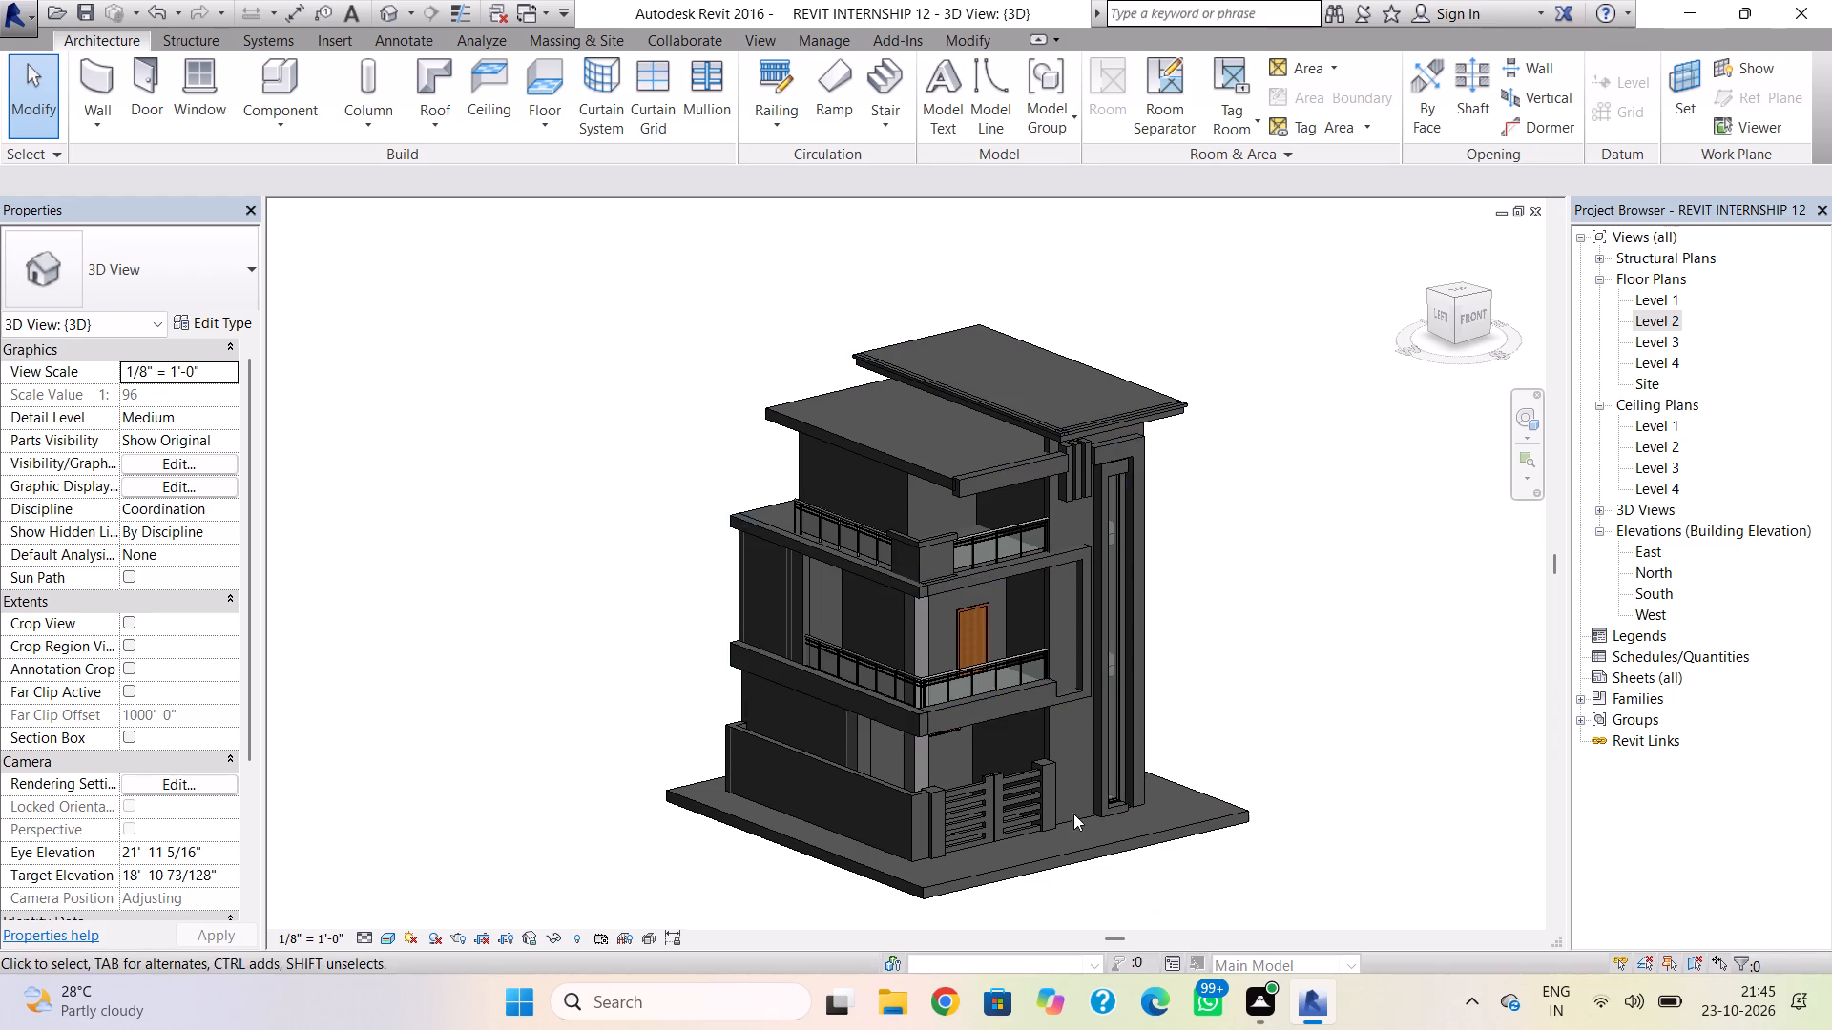
pyautogui.scroll(-1, 1063, 826)
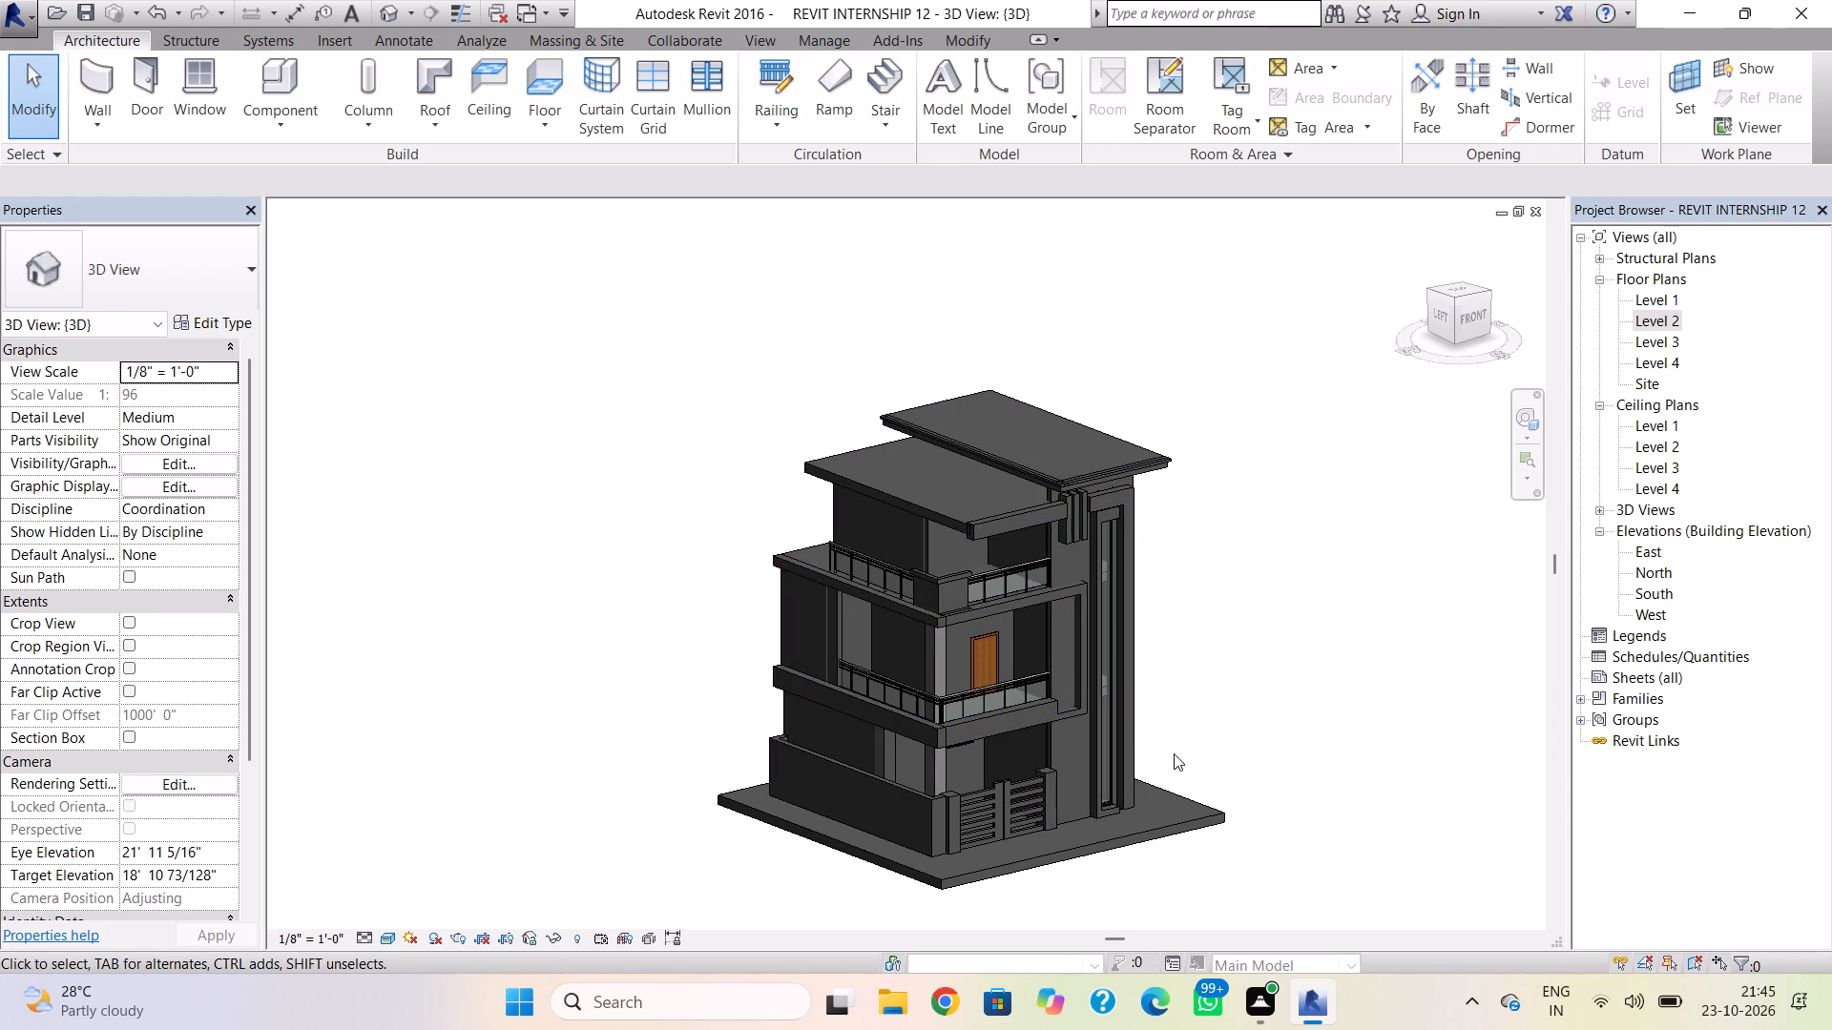
pyautogui.keyDown('shift'); pyautogui.moveTo(1183, 752); pyautogui.dragTo(1015, 735, button='right'); pyautogui.keyUp('shift')
pyautogui.scroll(6, 1120, 809)
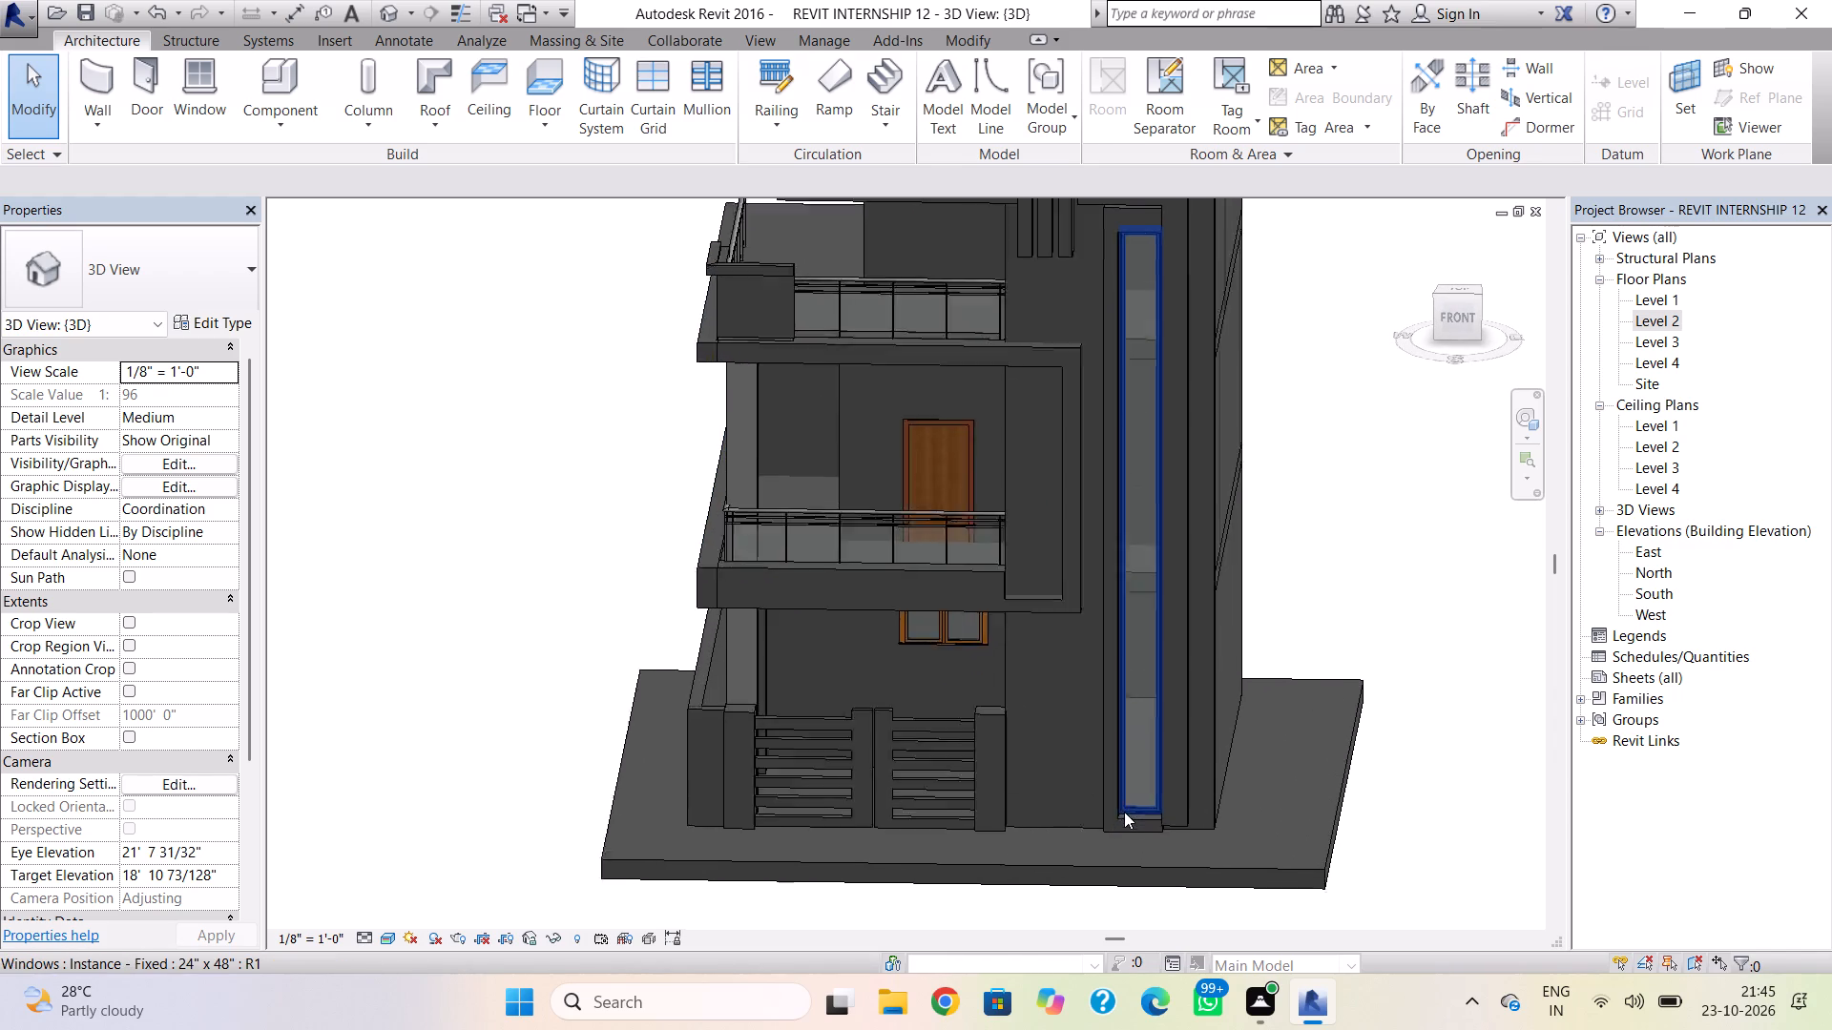
pyautogui.scroll(1, 1124, 812)
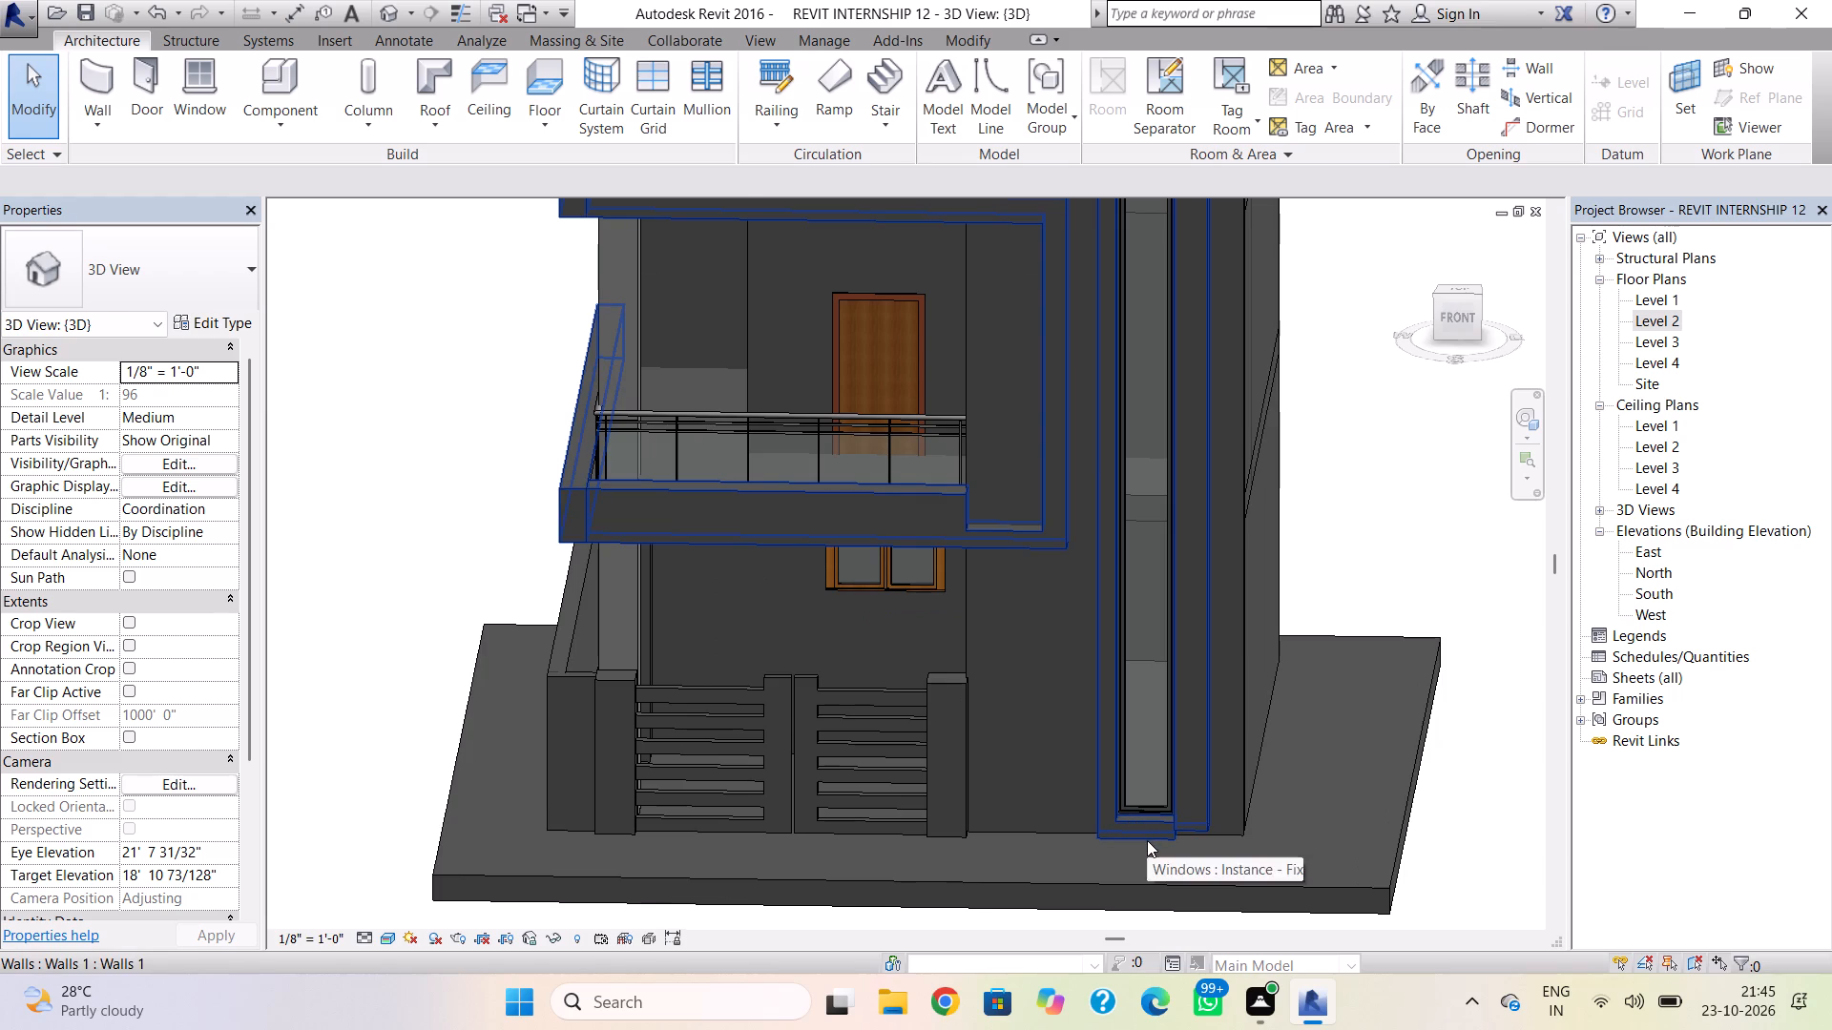
pyautogui.scroll(-3, 1147, 842)
pyautogui.scroll(-1, 858, 806)
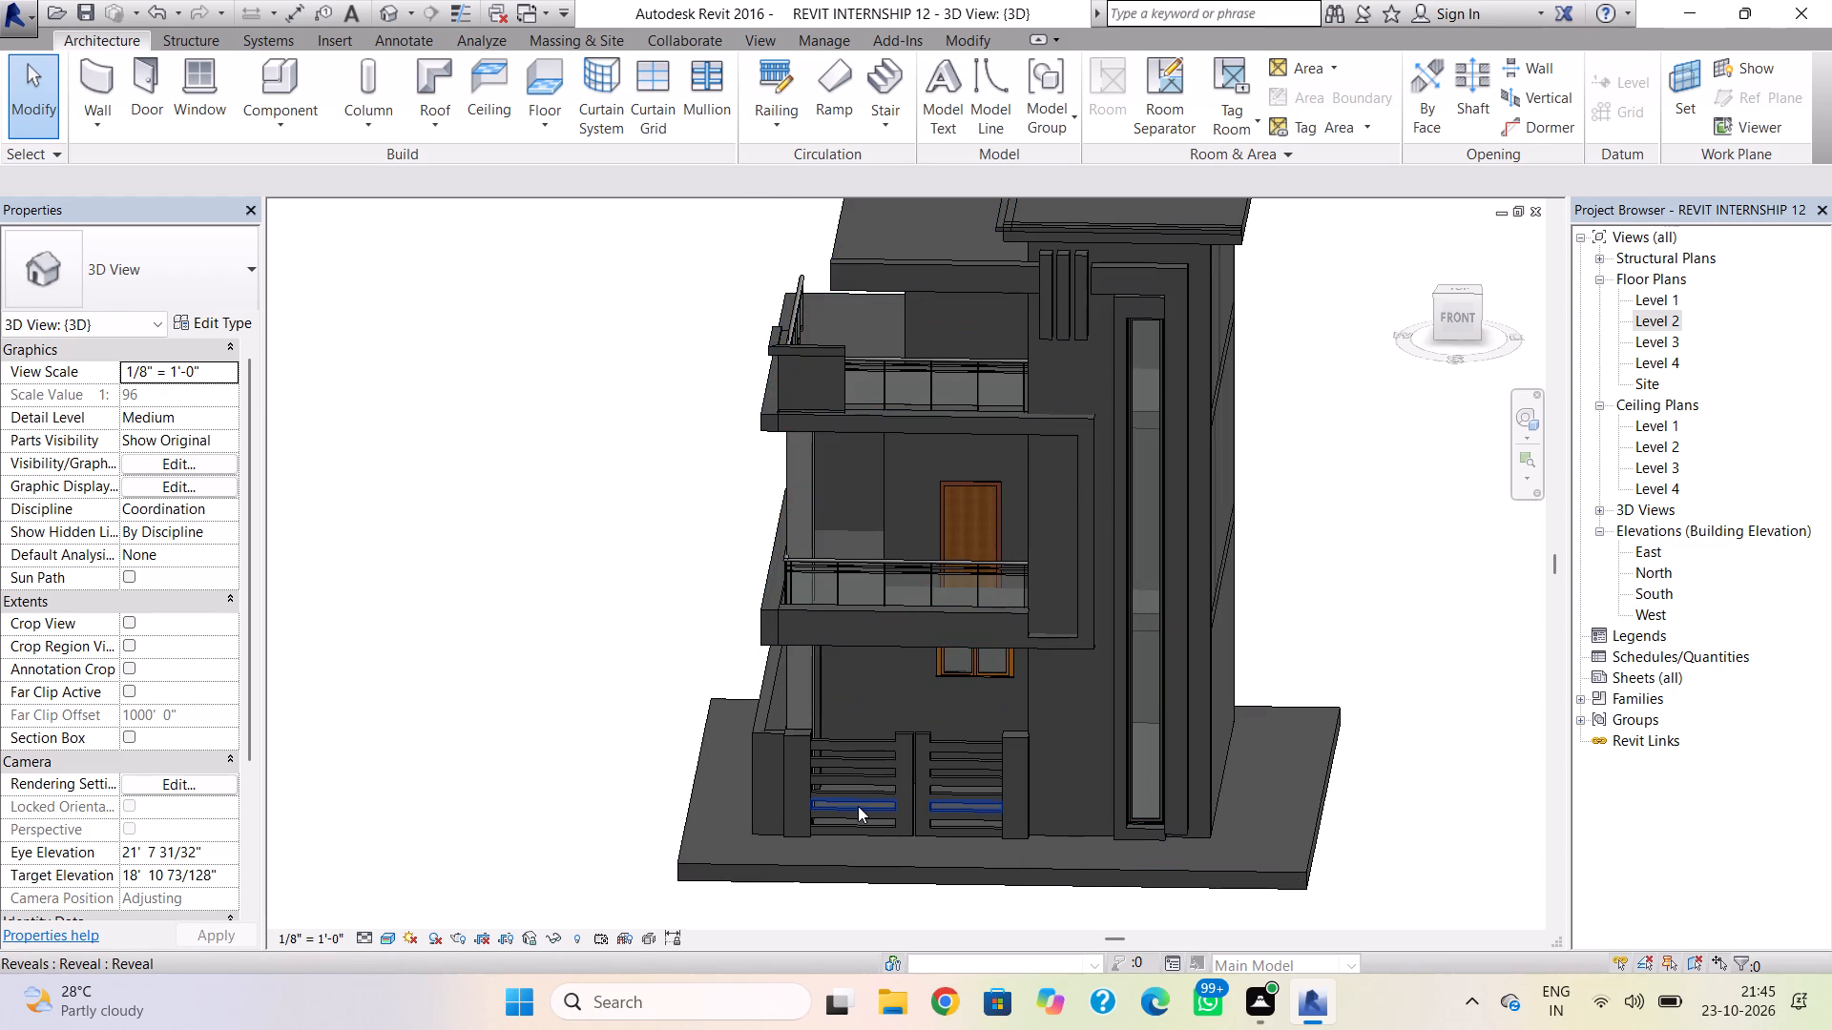
pyautogui.scroll(-1, 858, 806)
pyautogui.moveTo(860, 806); pyautogui.dragTo(871, 850, button='middle')
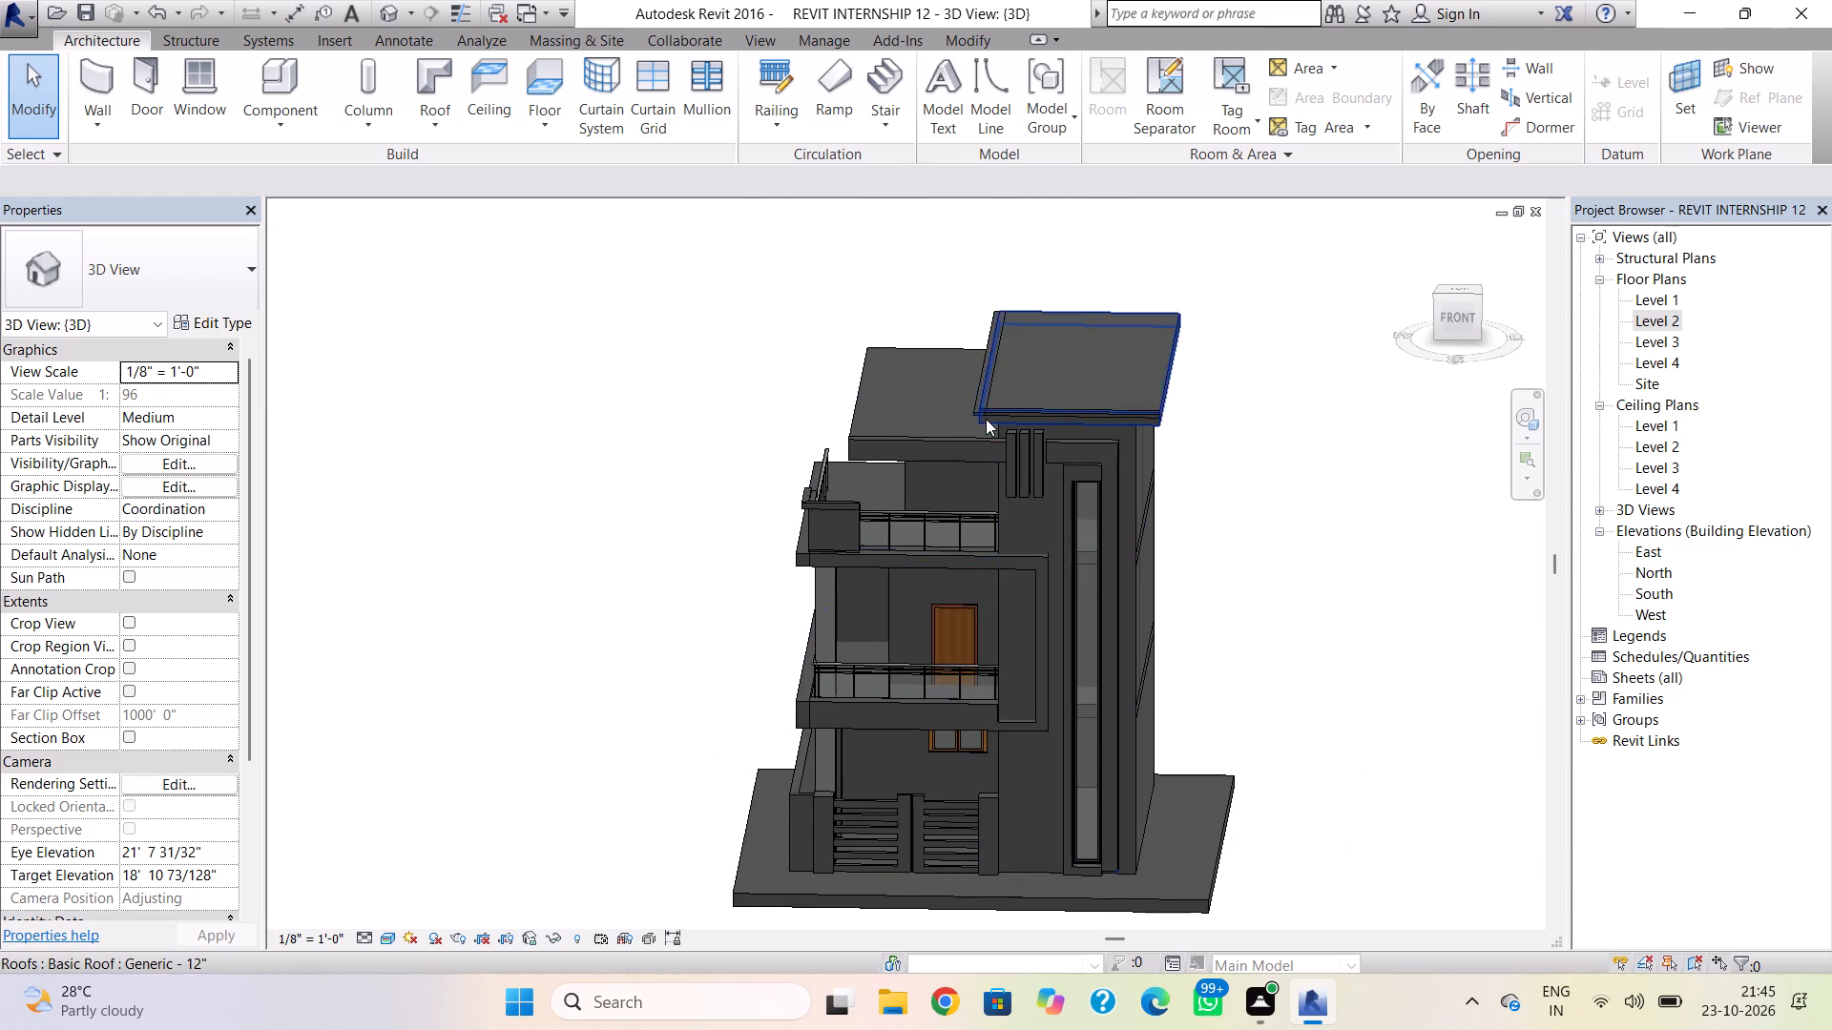
pyautogui.scroll(7, 986, 419)
pyautogui.keyDown('shift'); pyautogui.moveTo(875, 616); pyautogui.dragTo(989, 585, button='right'); pyautogui.keyUp('shift')
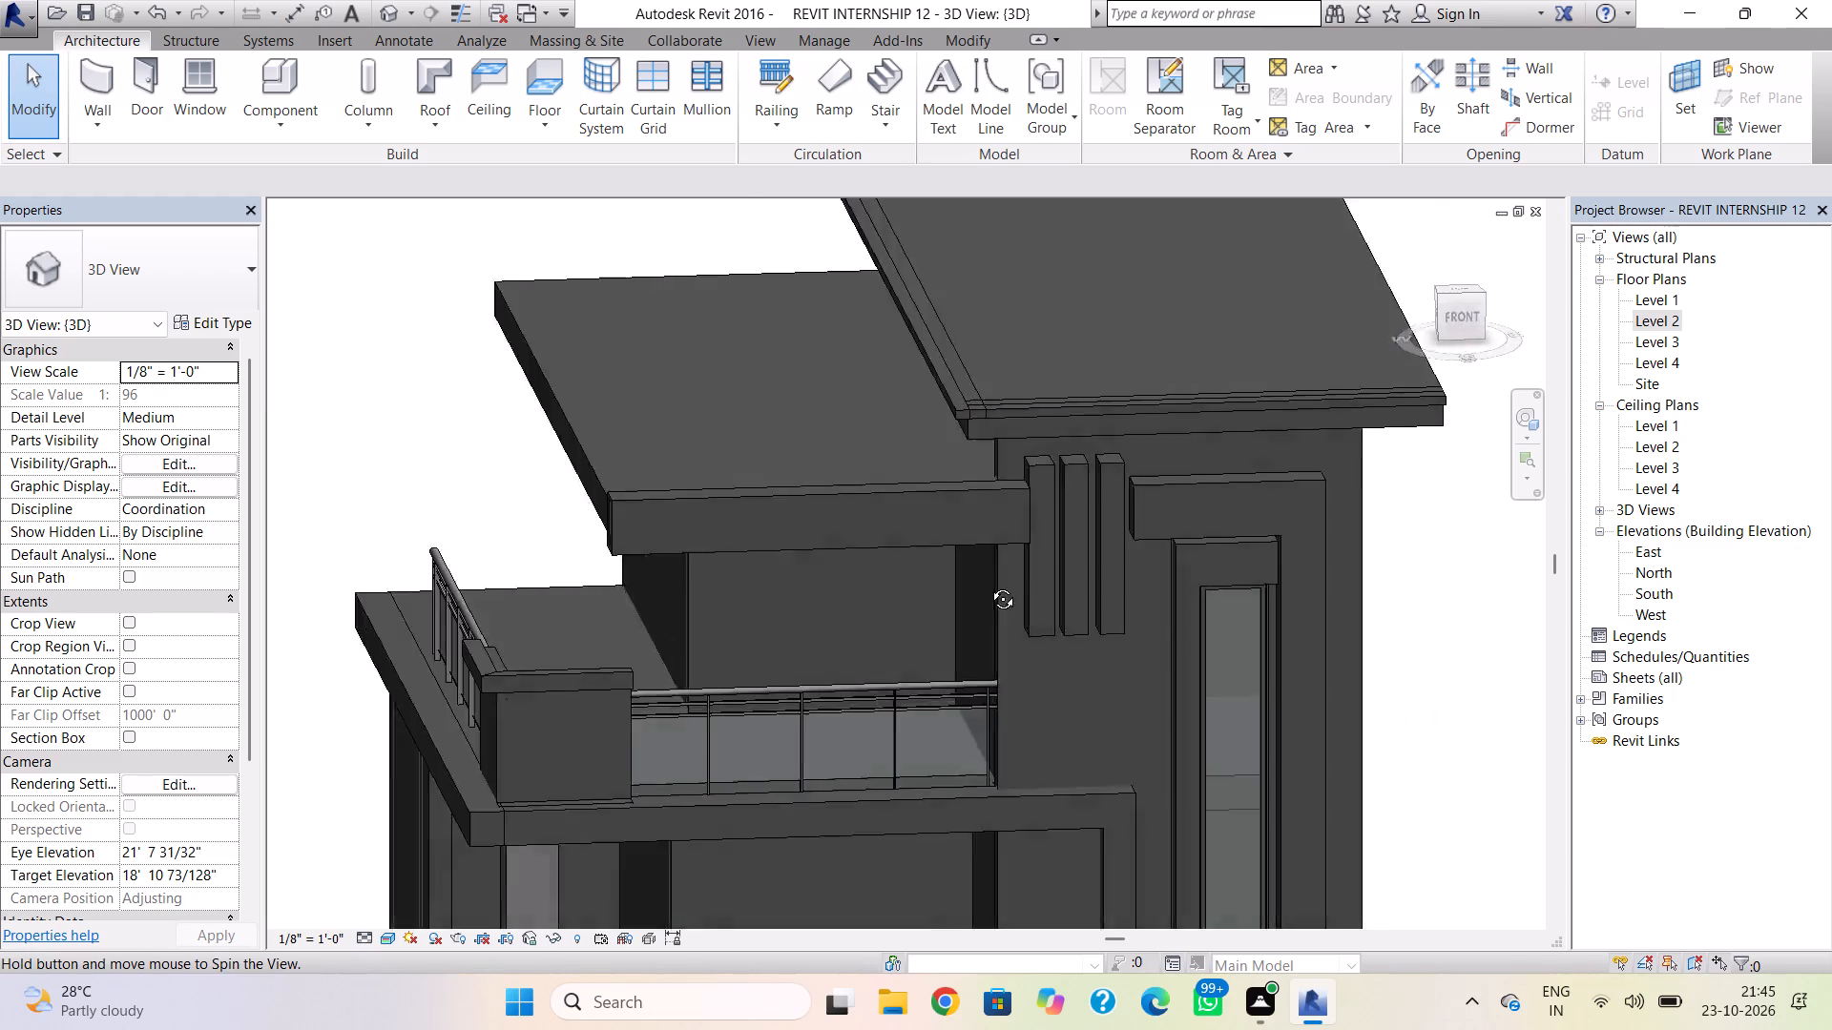
pyautogui.keyDown('shift'); pyautogui.moveTo(989, 585); pyautogui.dragTo(1069, 531, button='right'); pyautogui.keyUp('shift')
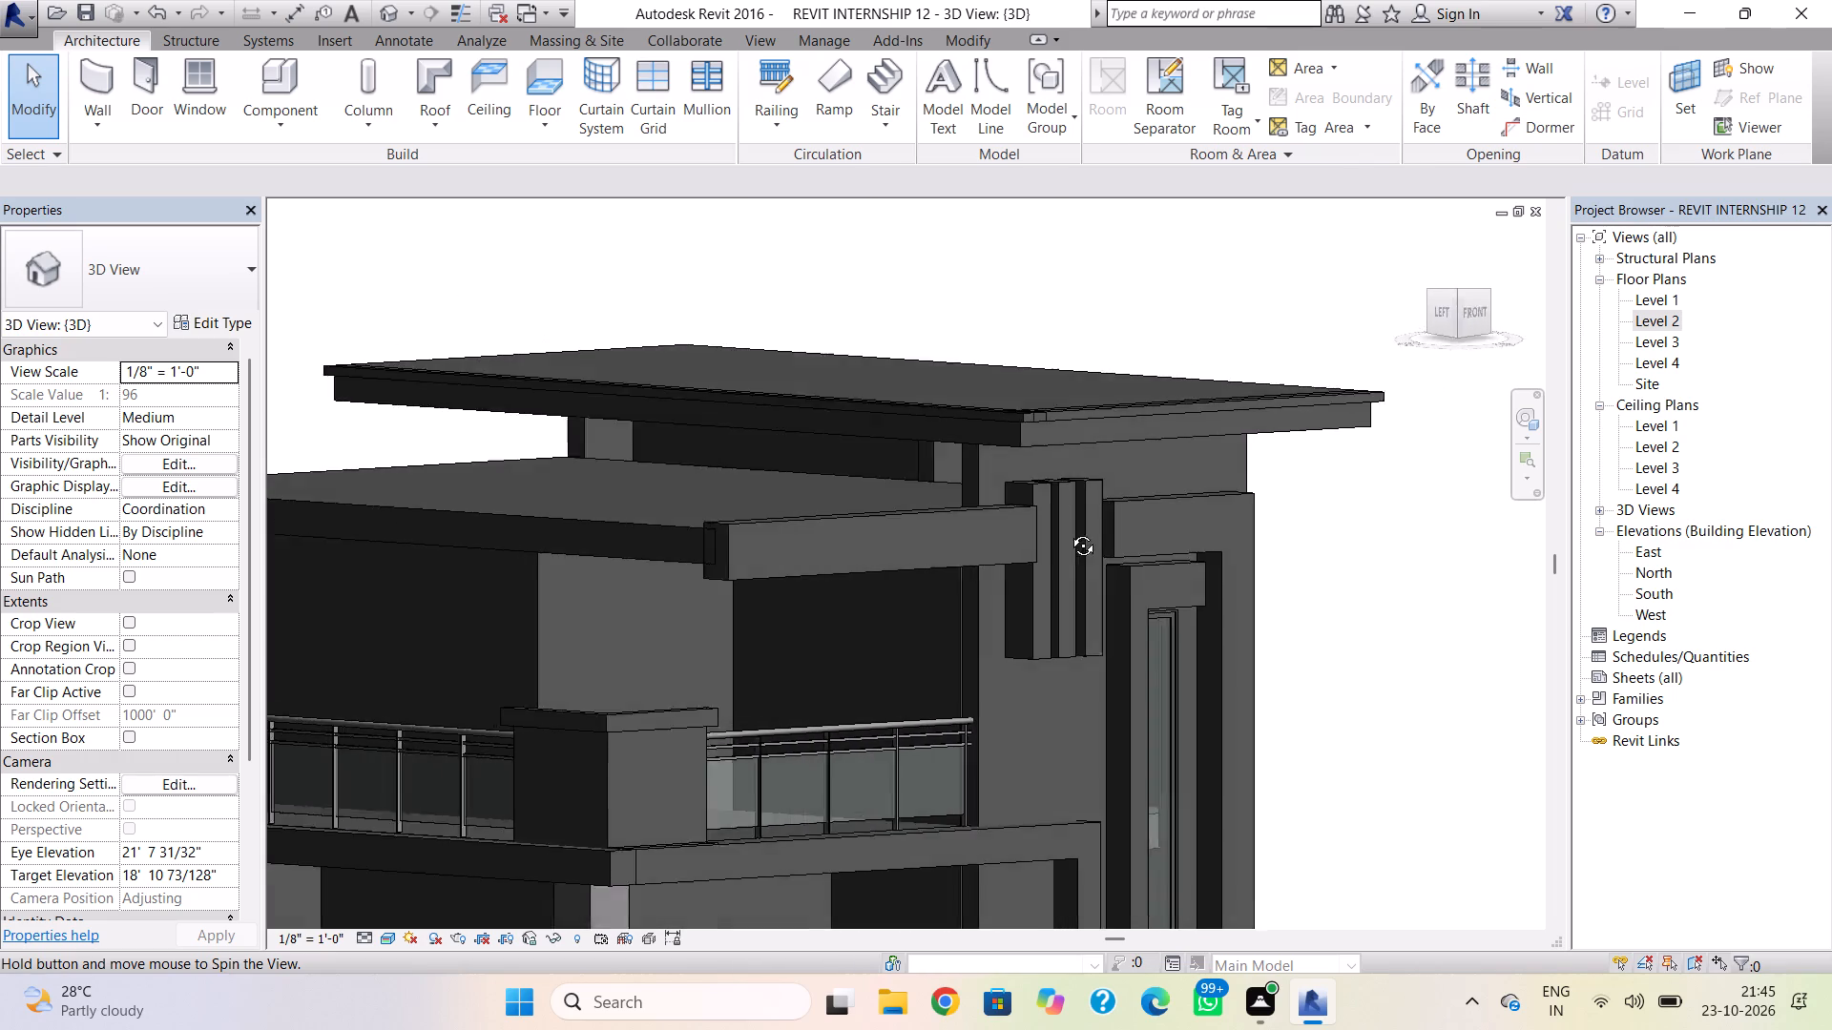
pyautogui.keyDown('shift'); pyautogui.moveTo(1069, 531); pyautogui.dragTo(1218, 556, button='right'); pyautogui.keyUp('shift')
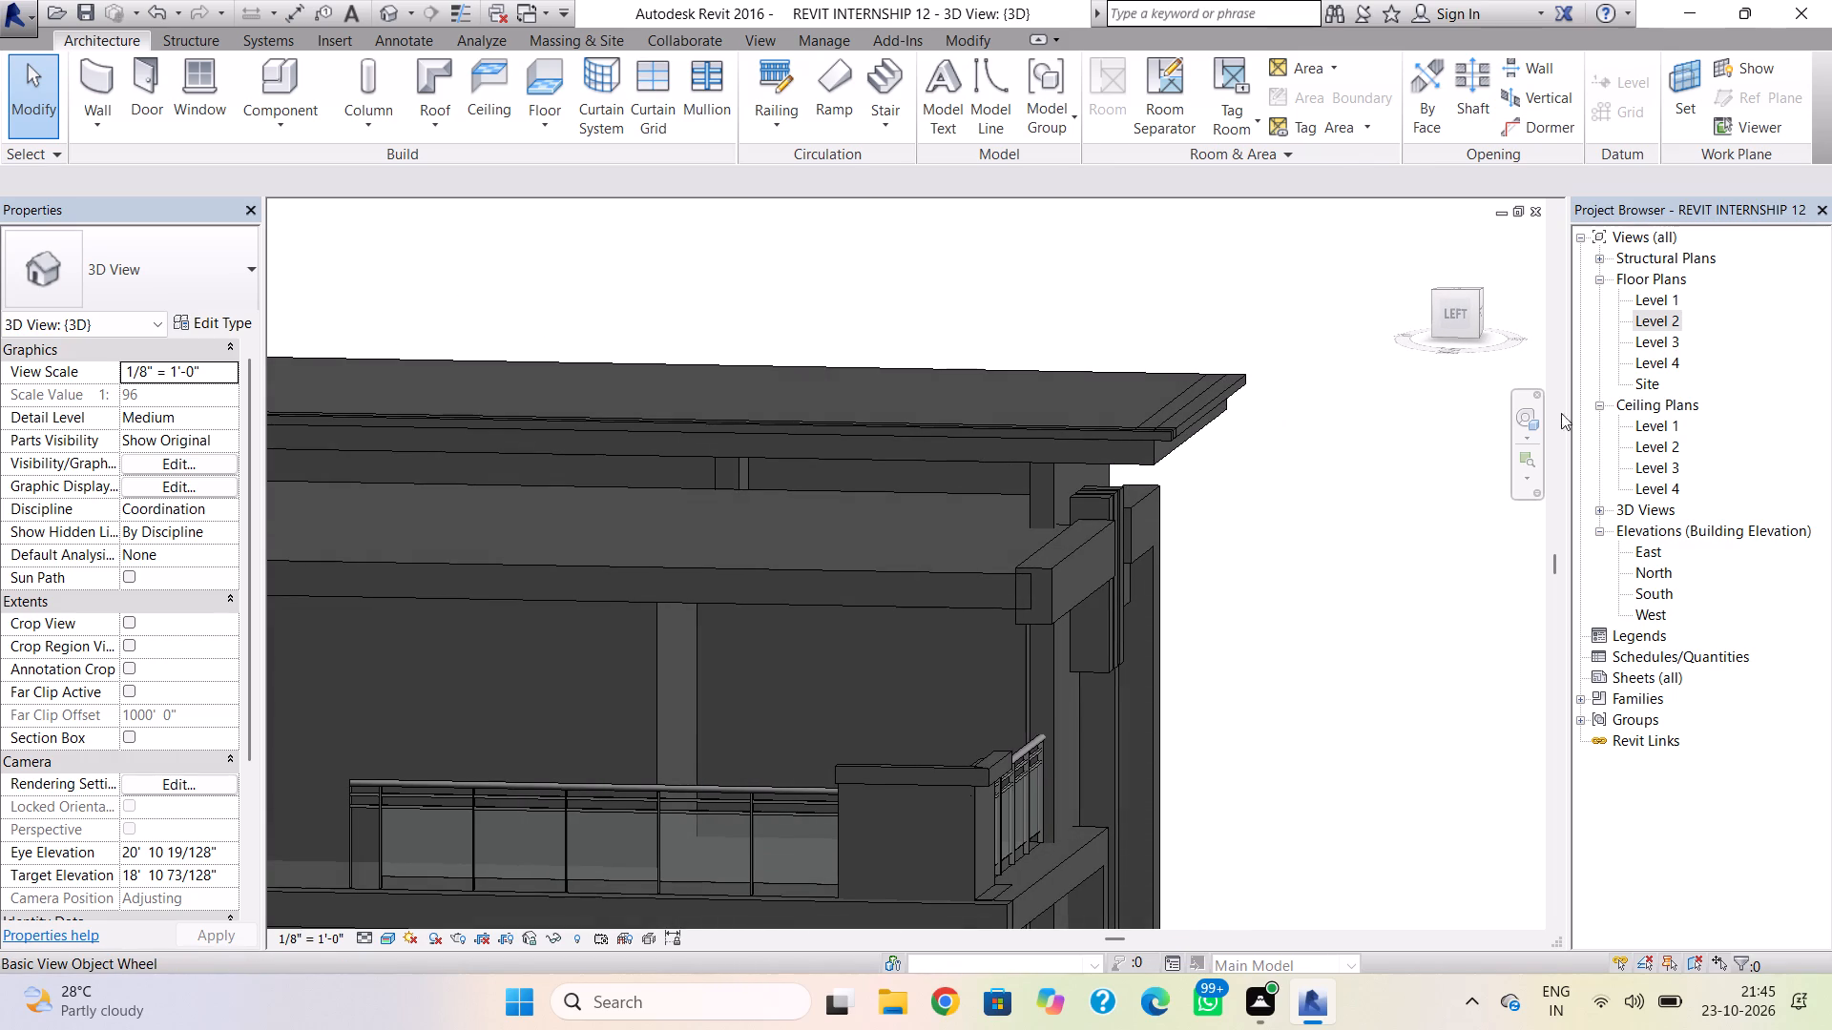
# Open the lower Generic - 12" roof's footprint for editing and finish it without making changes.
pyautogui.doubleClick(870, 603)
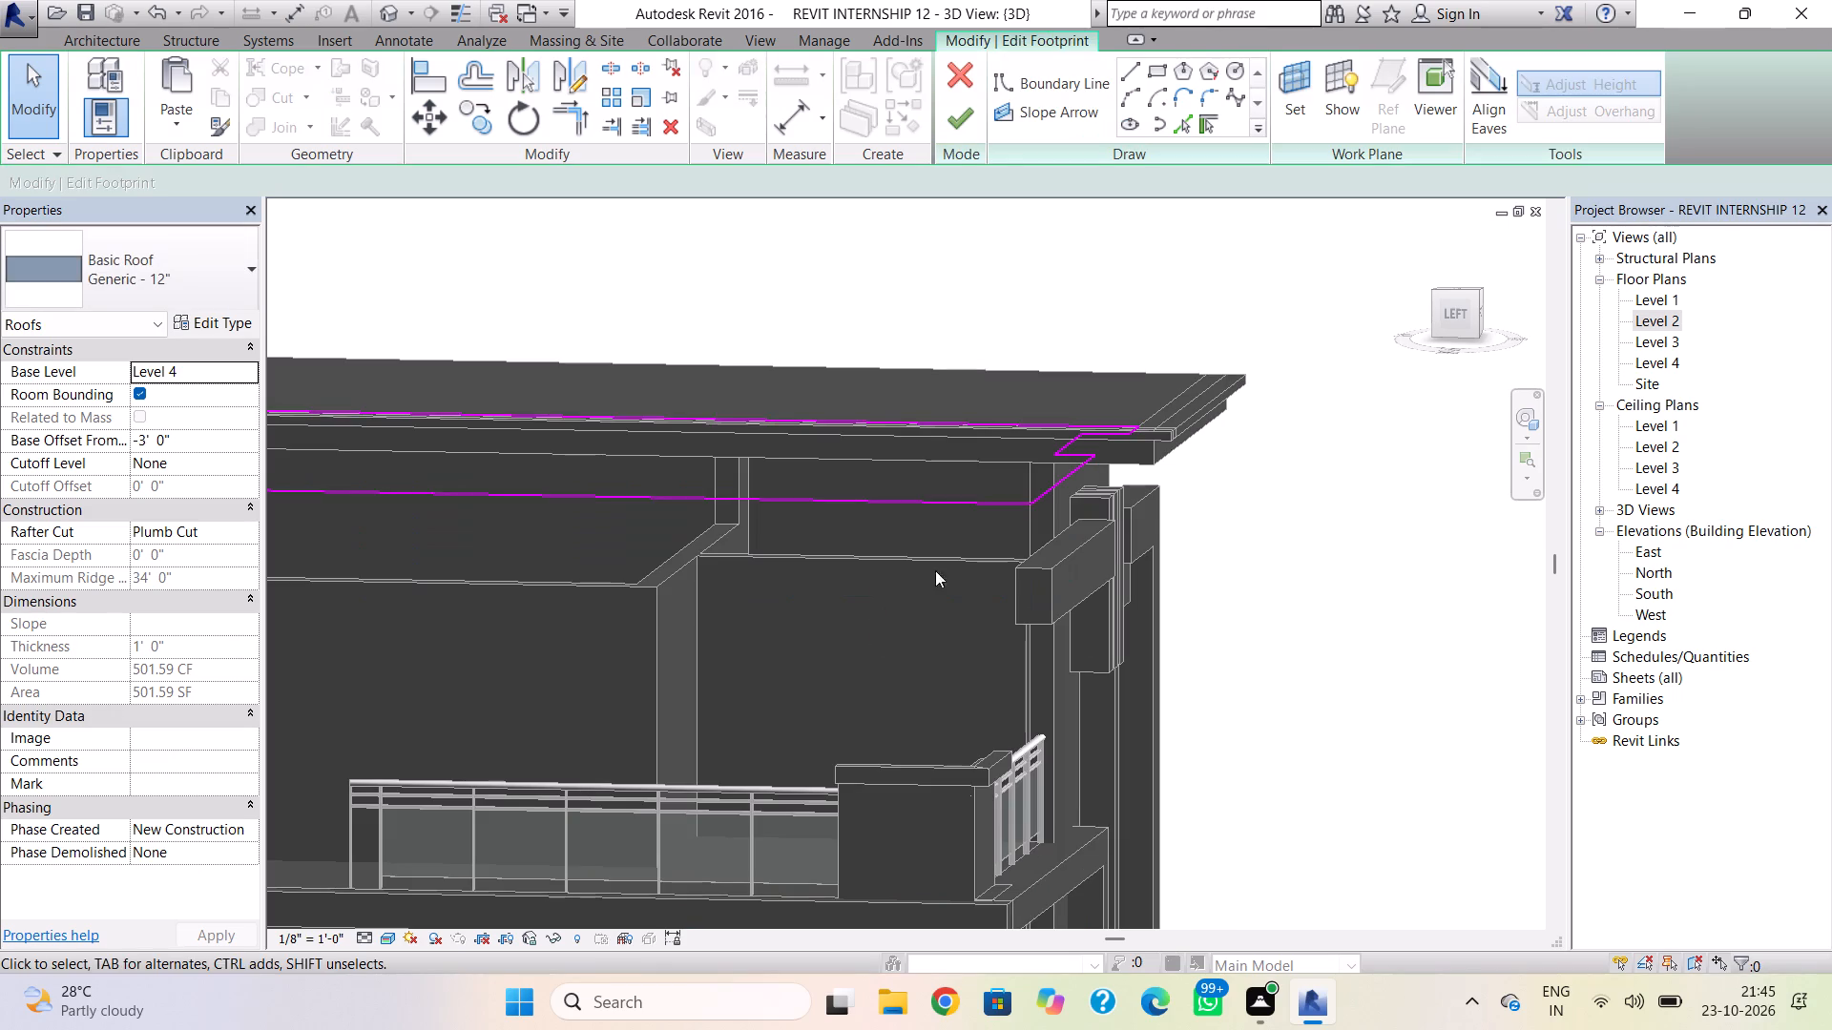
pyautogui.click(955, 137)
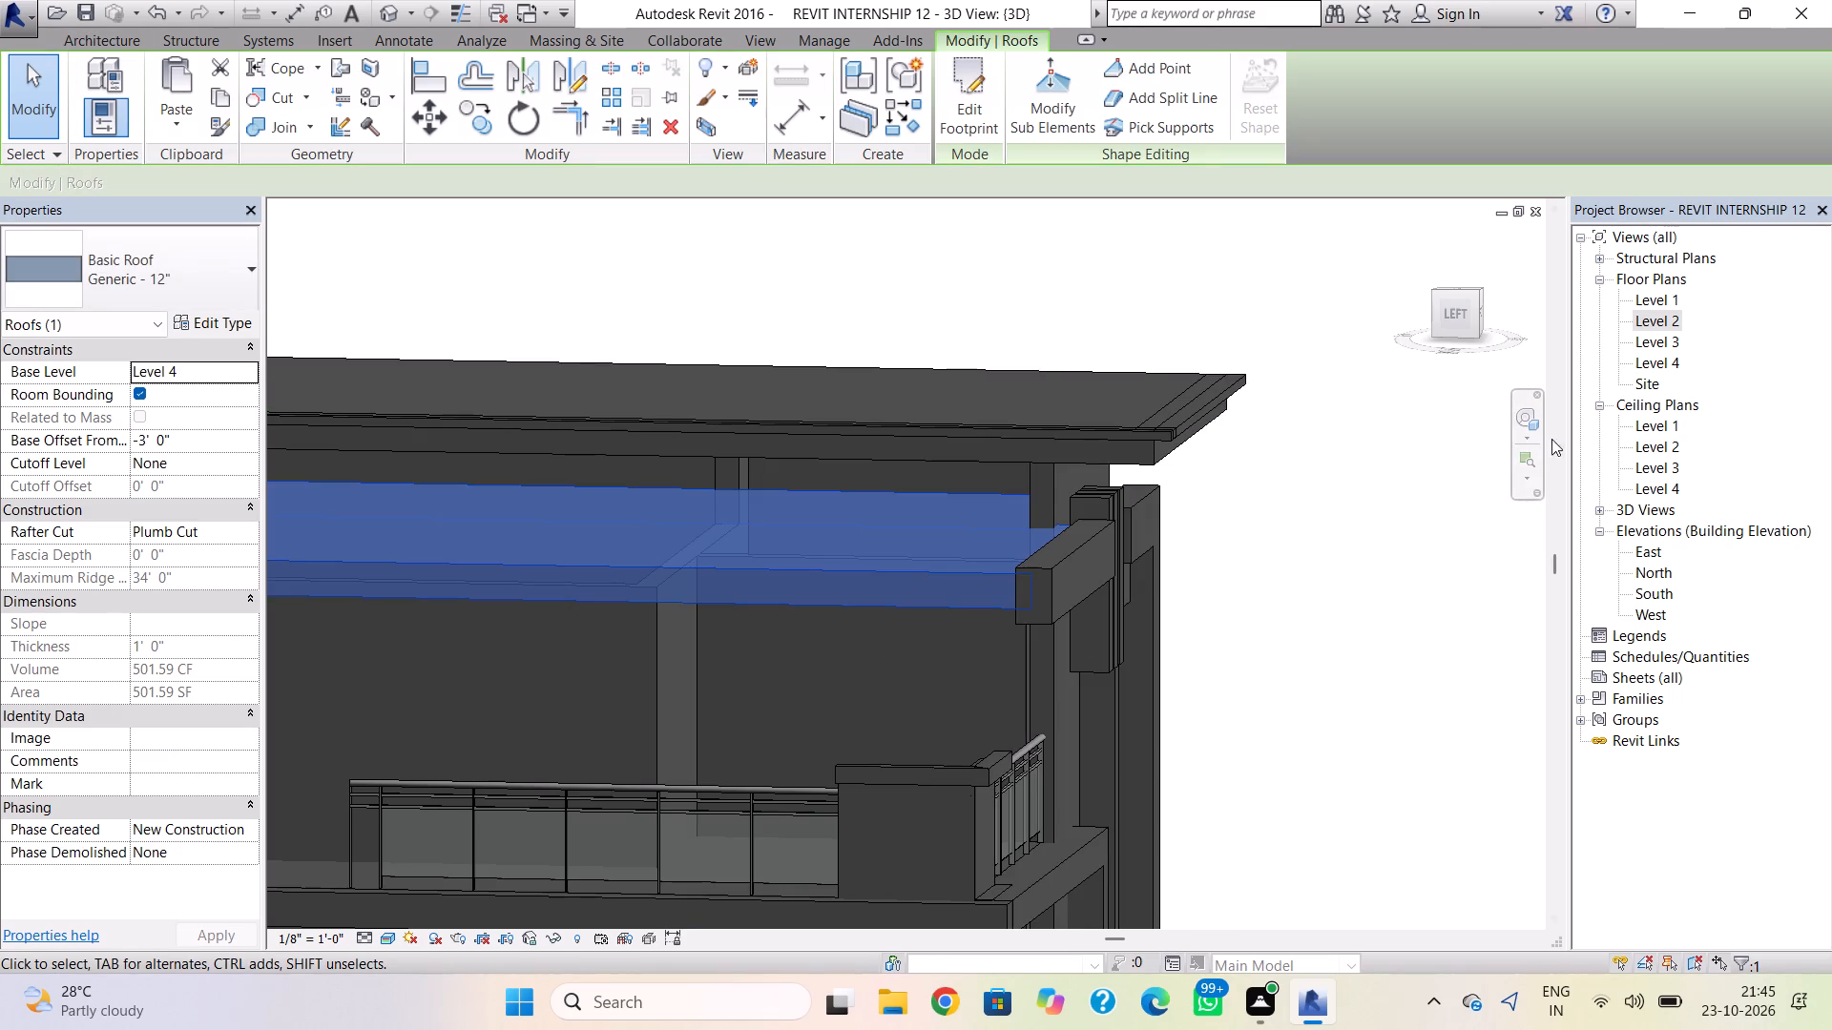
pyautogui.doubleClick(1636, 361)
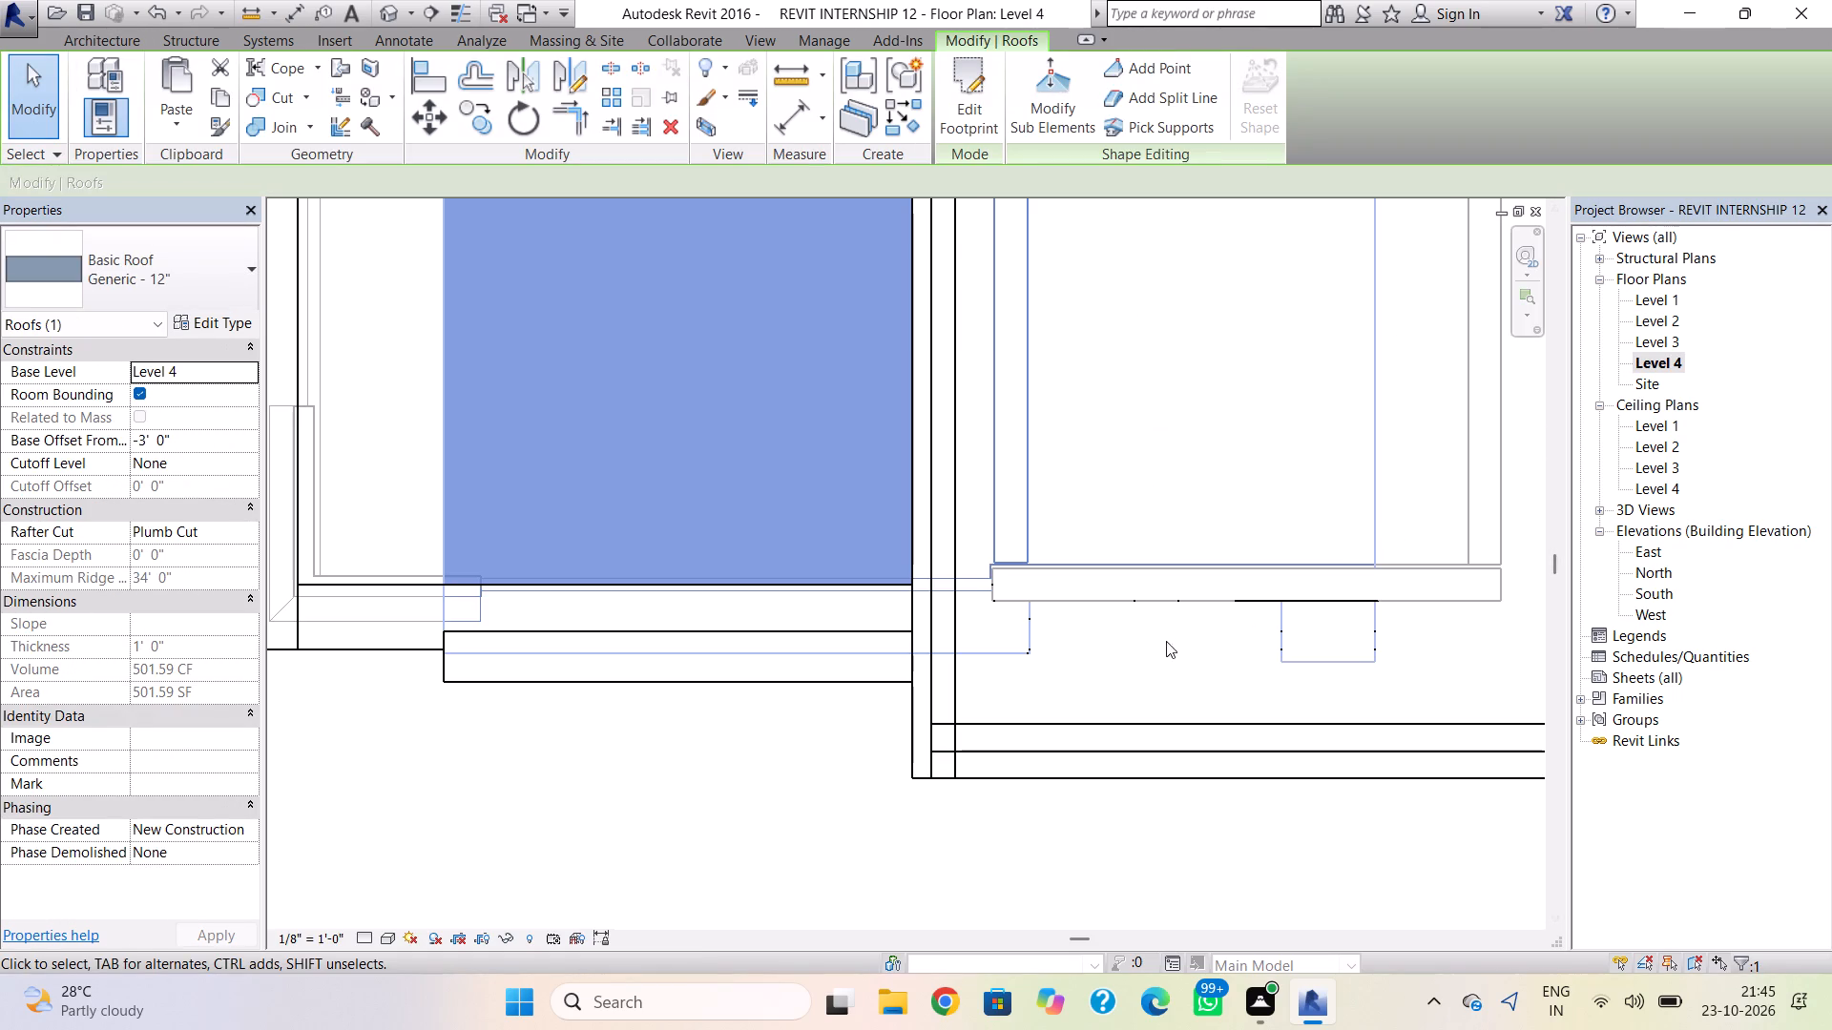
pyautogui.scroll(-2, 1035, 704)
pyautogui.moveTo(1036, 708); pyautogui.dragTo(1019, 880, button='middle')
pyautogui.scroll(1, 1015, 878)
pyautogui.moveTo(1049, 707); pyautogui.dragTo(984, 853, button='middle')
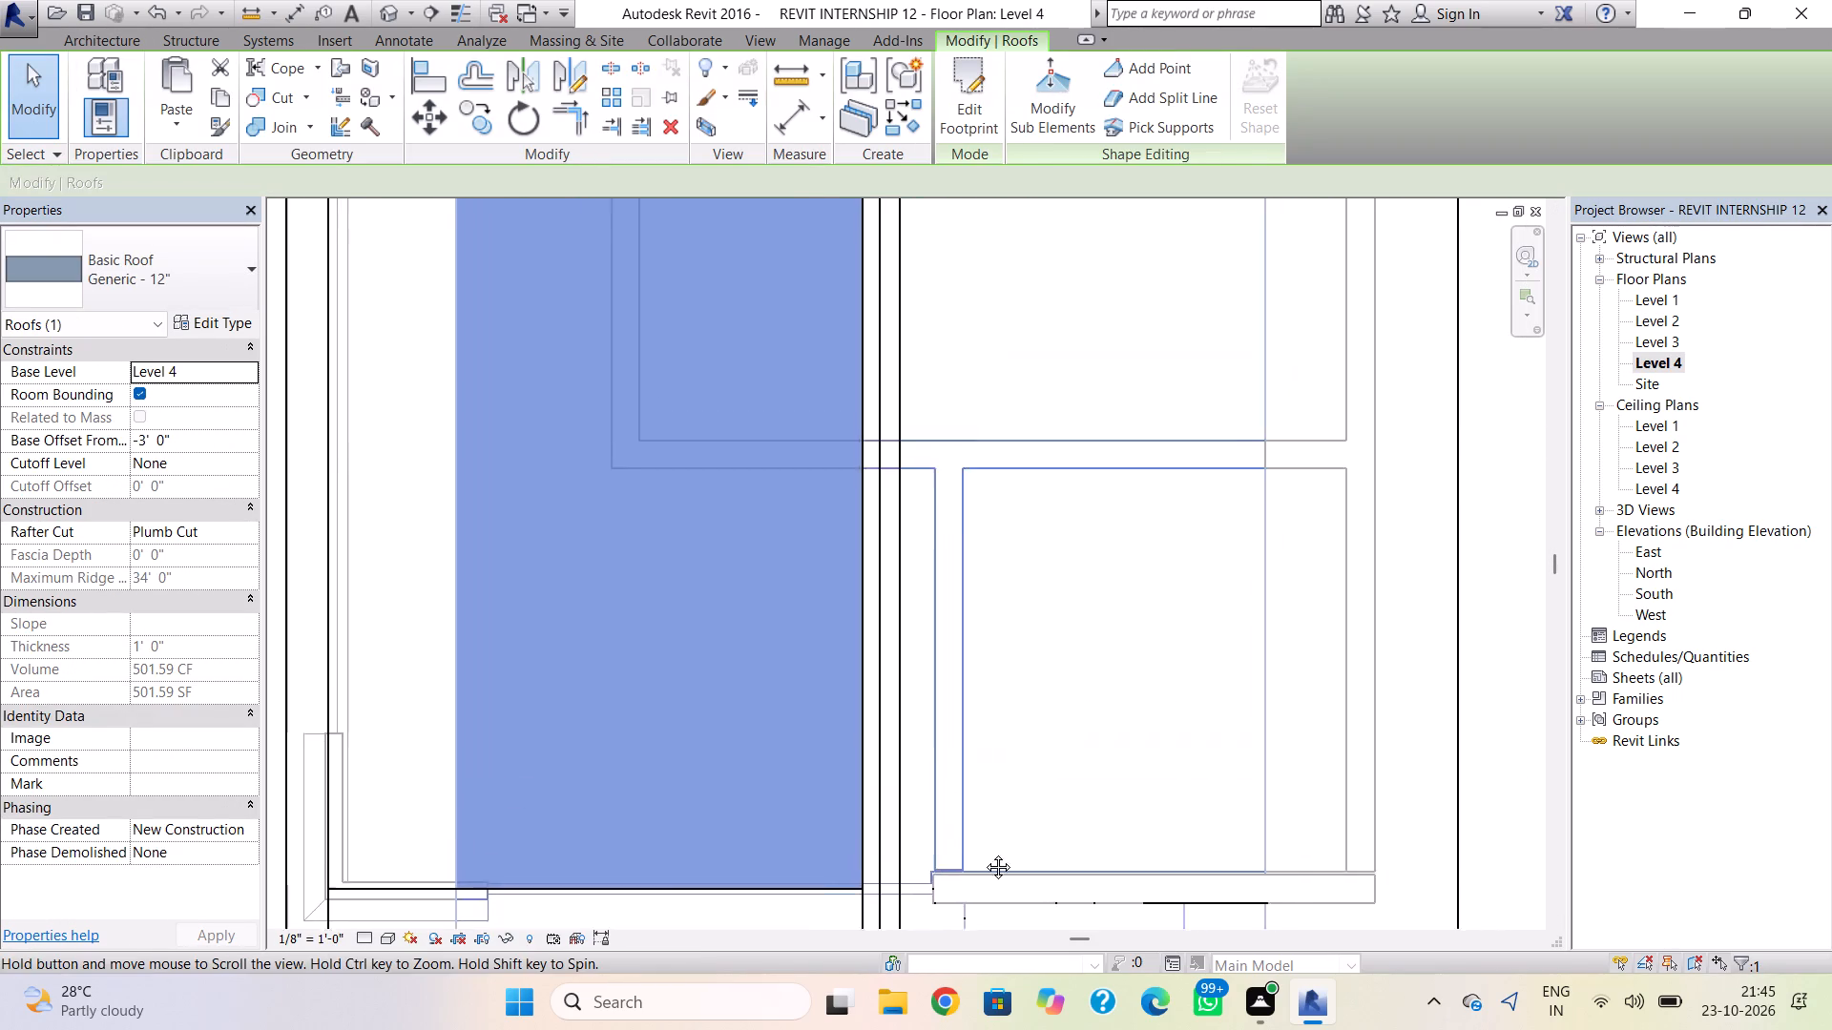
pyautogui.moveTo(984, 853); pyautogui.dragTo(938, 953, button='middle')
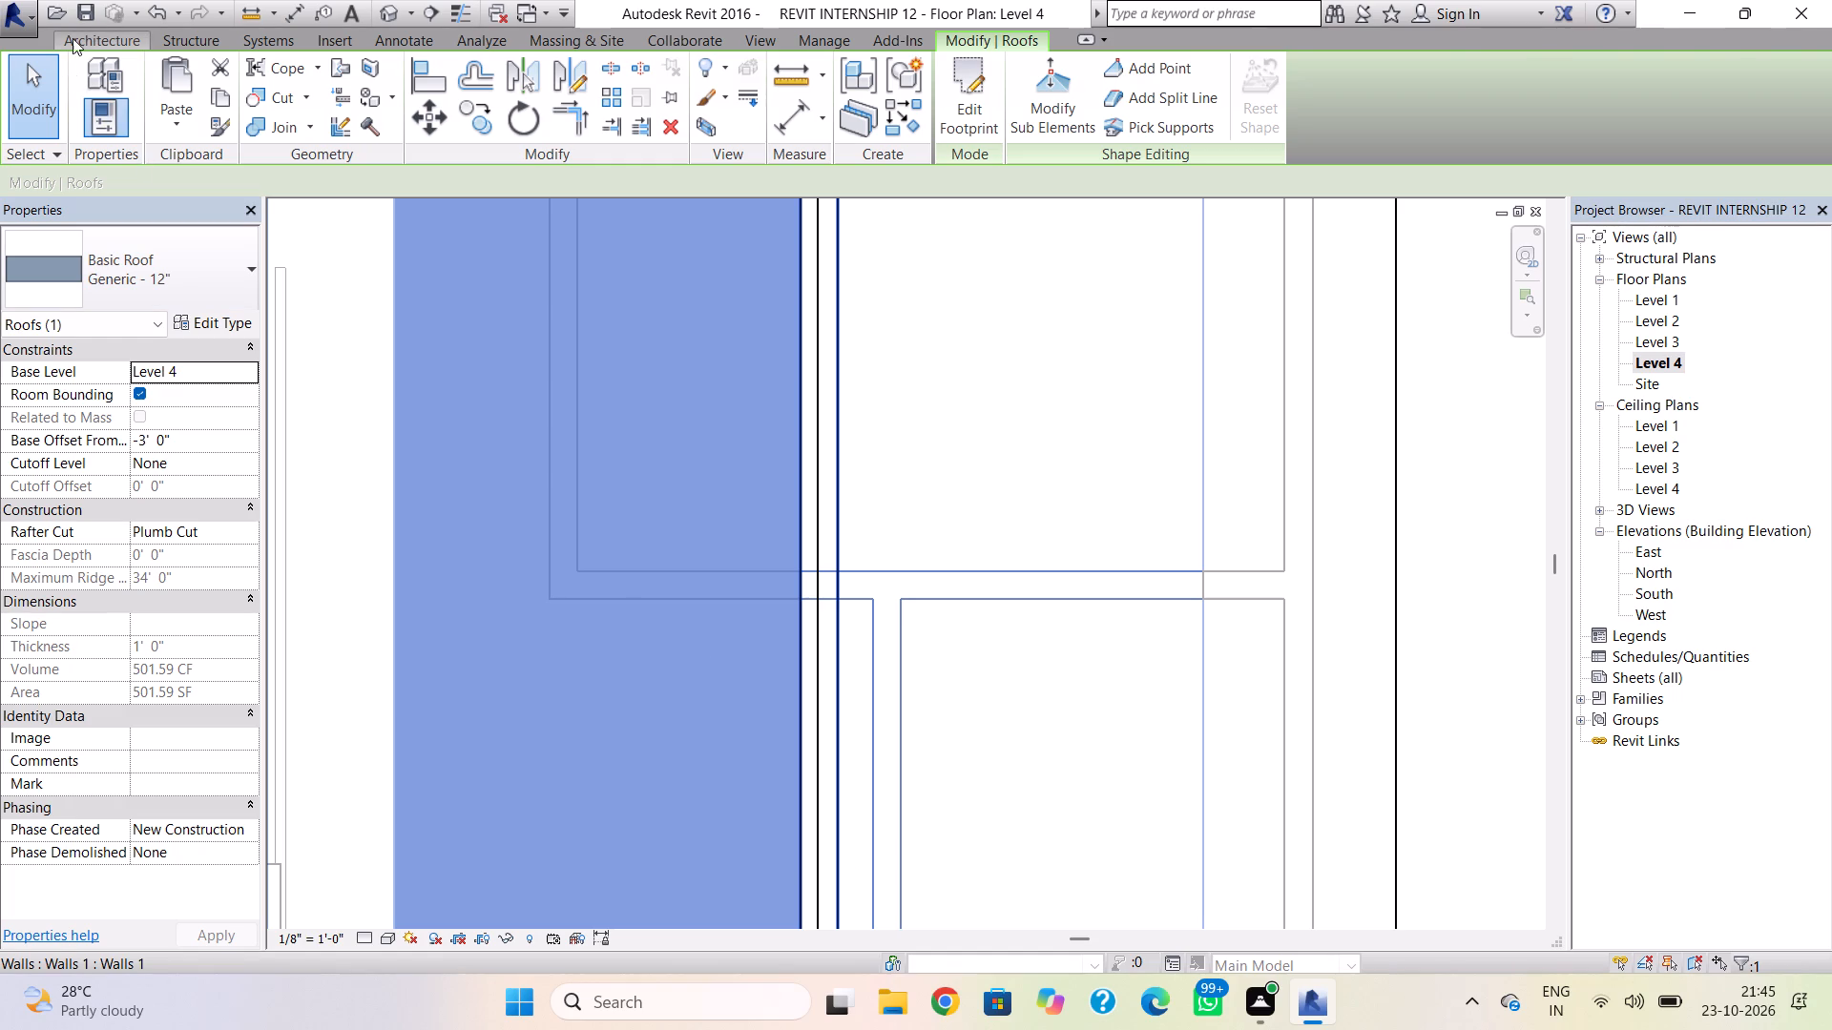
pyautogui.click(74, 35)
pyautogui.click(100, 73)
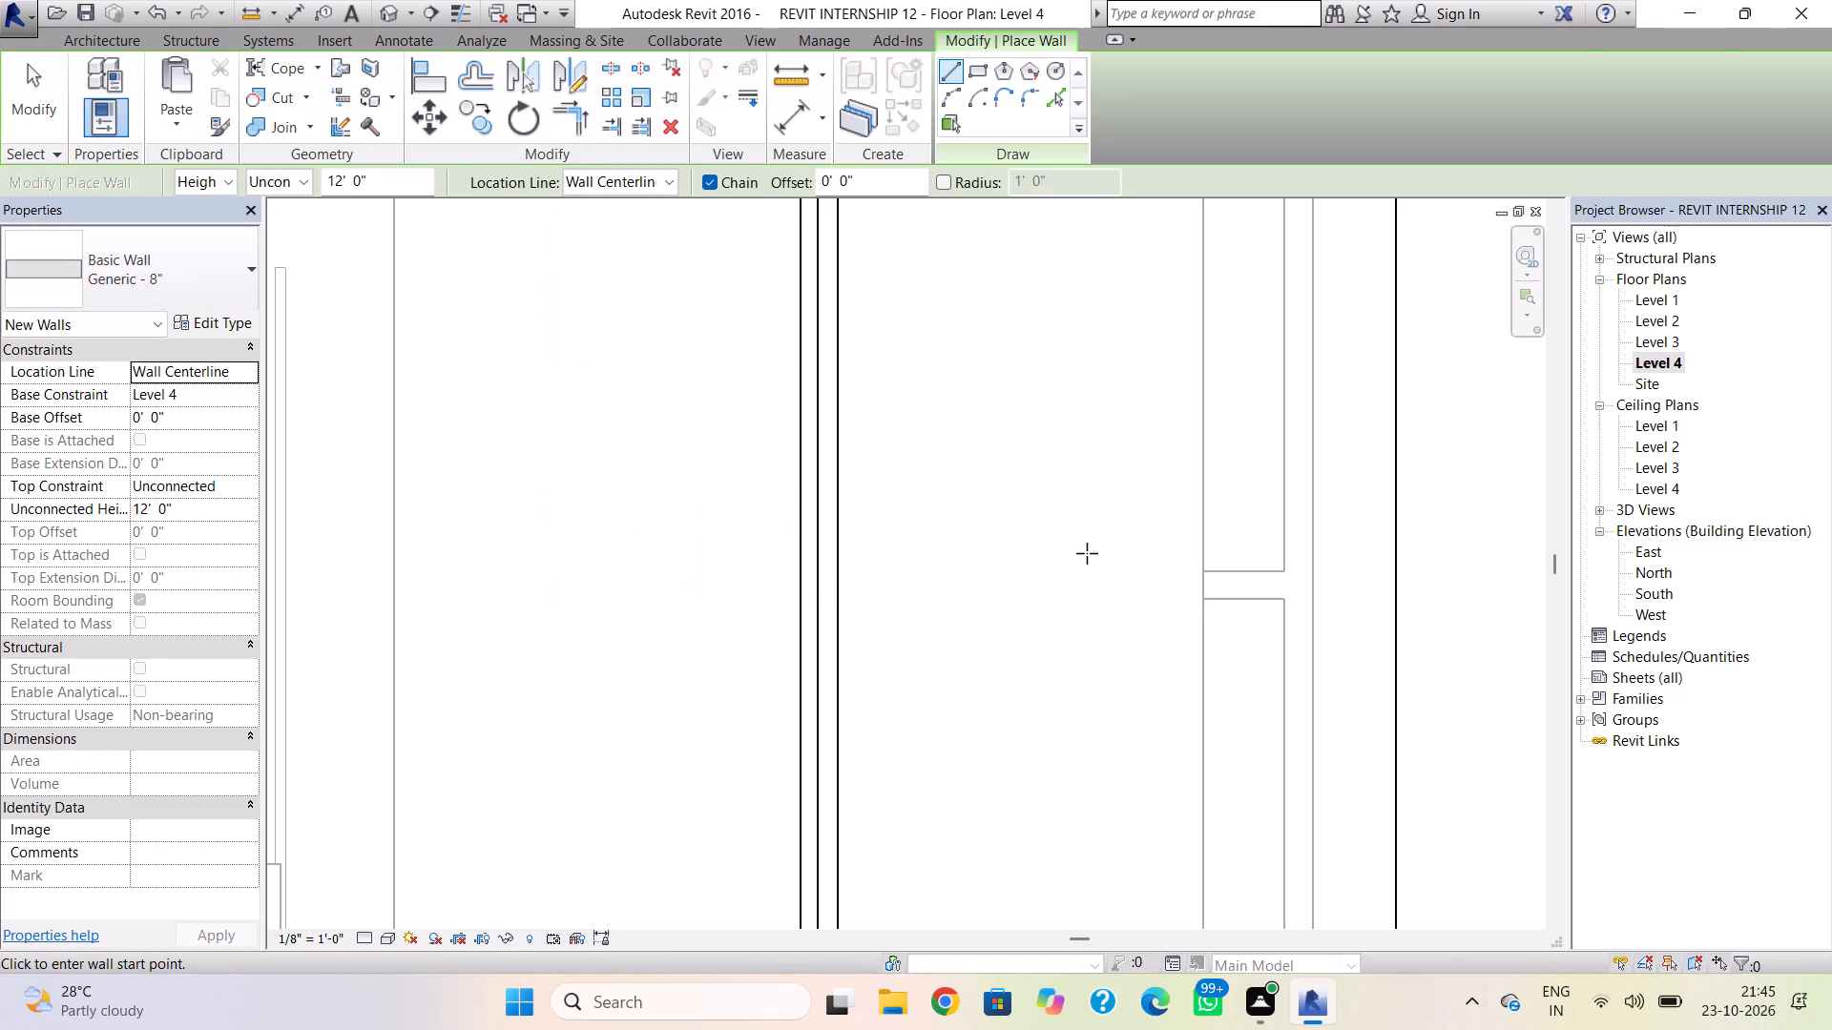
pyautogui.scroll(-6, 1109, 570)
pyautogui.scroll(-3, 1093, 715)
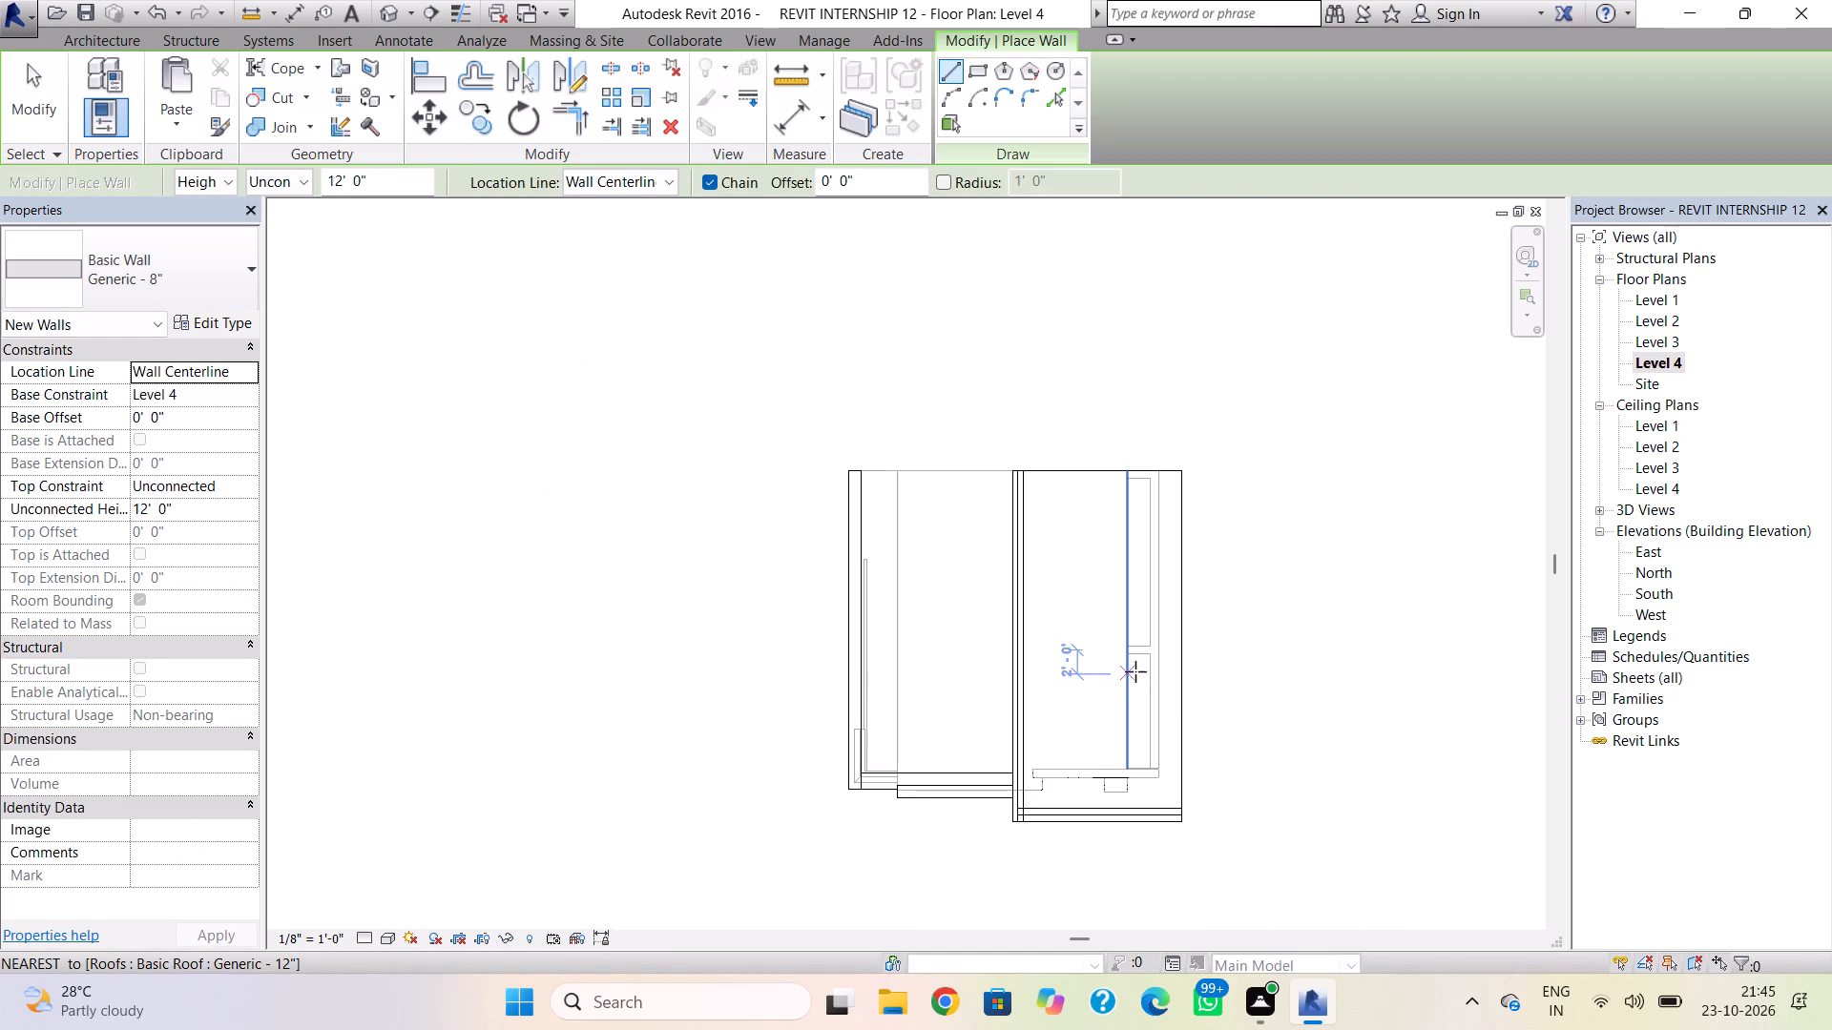
# Compare the Level 3 and Level 4 floor plans with the roof area in the 3D view.
pyautogui.doubleClick(1658, 339)
pyautogui.scroll(-6, 1061, 660)
pyautogui.moveTo(1087, 637); pyautogui.dragTo(657, 810, button='middle')
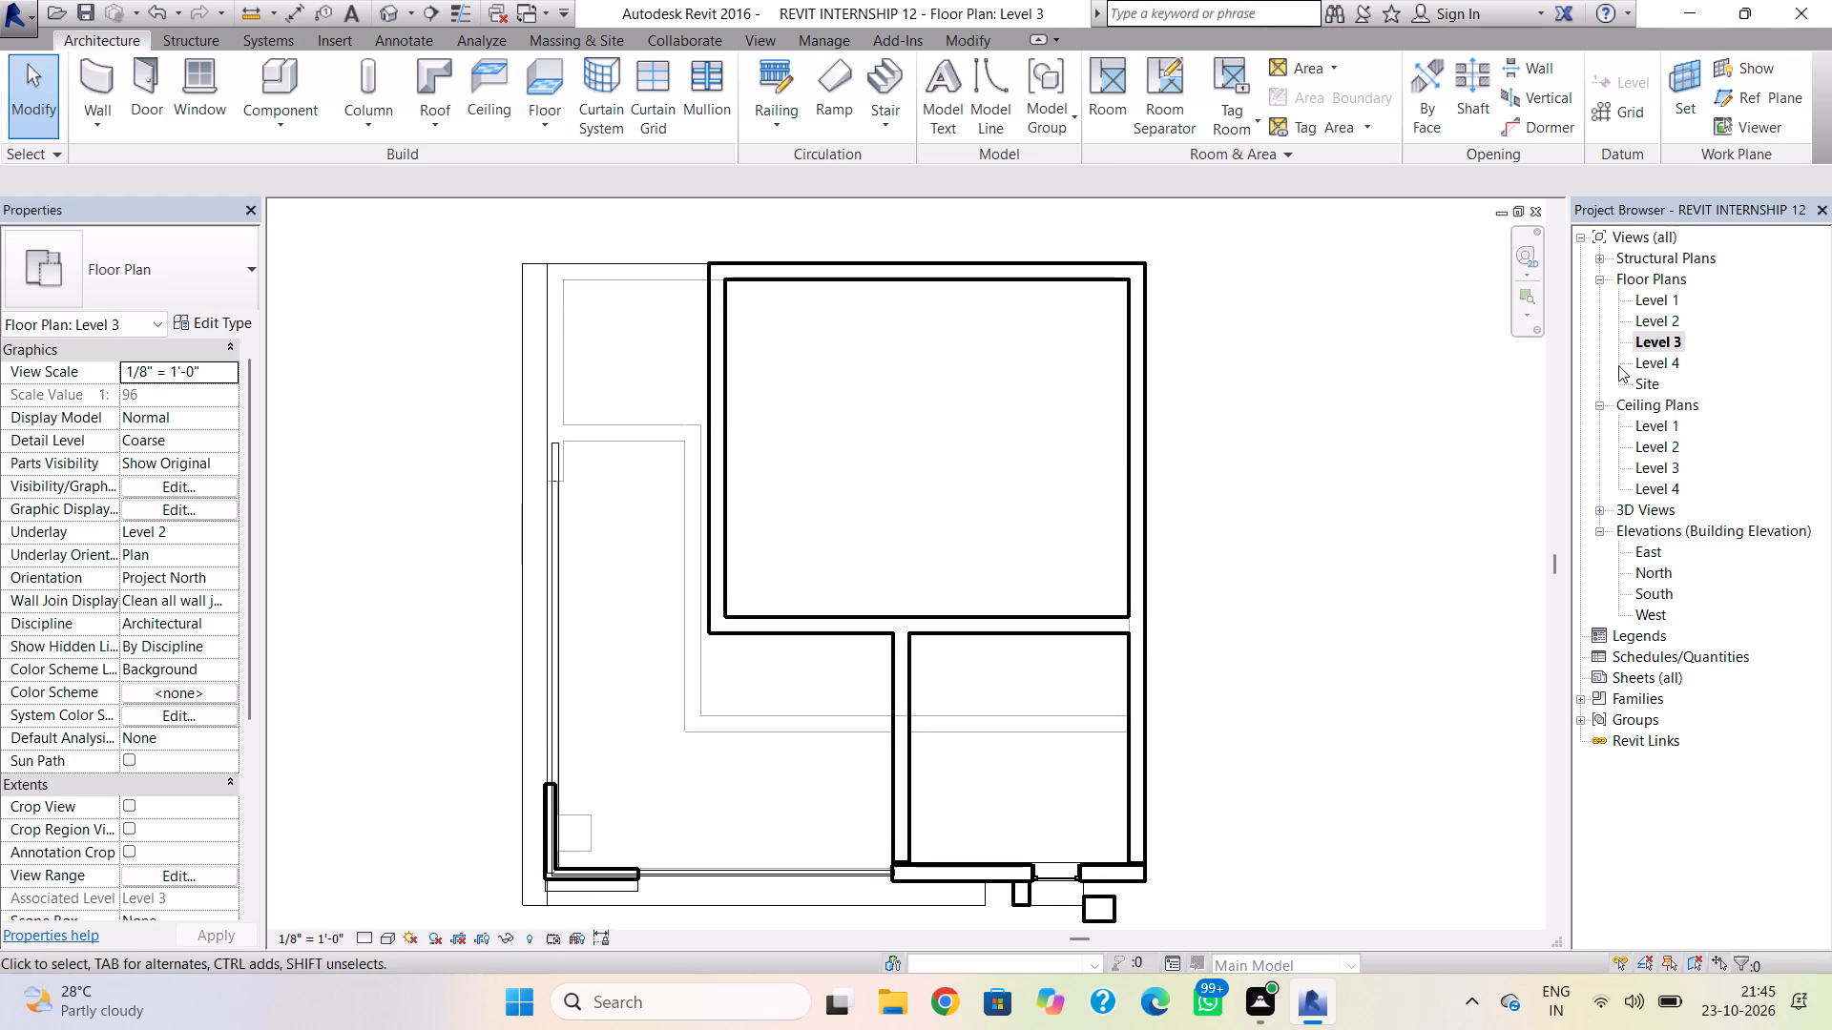
pyautogui.doubleClick(1654, 358)
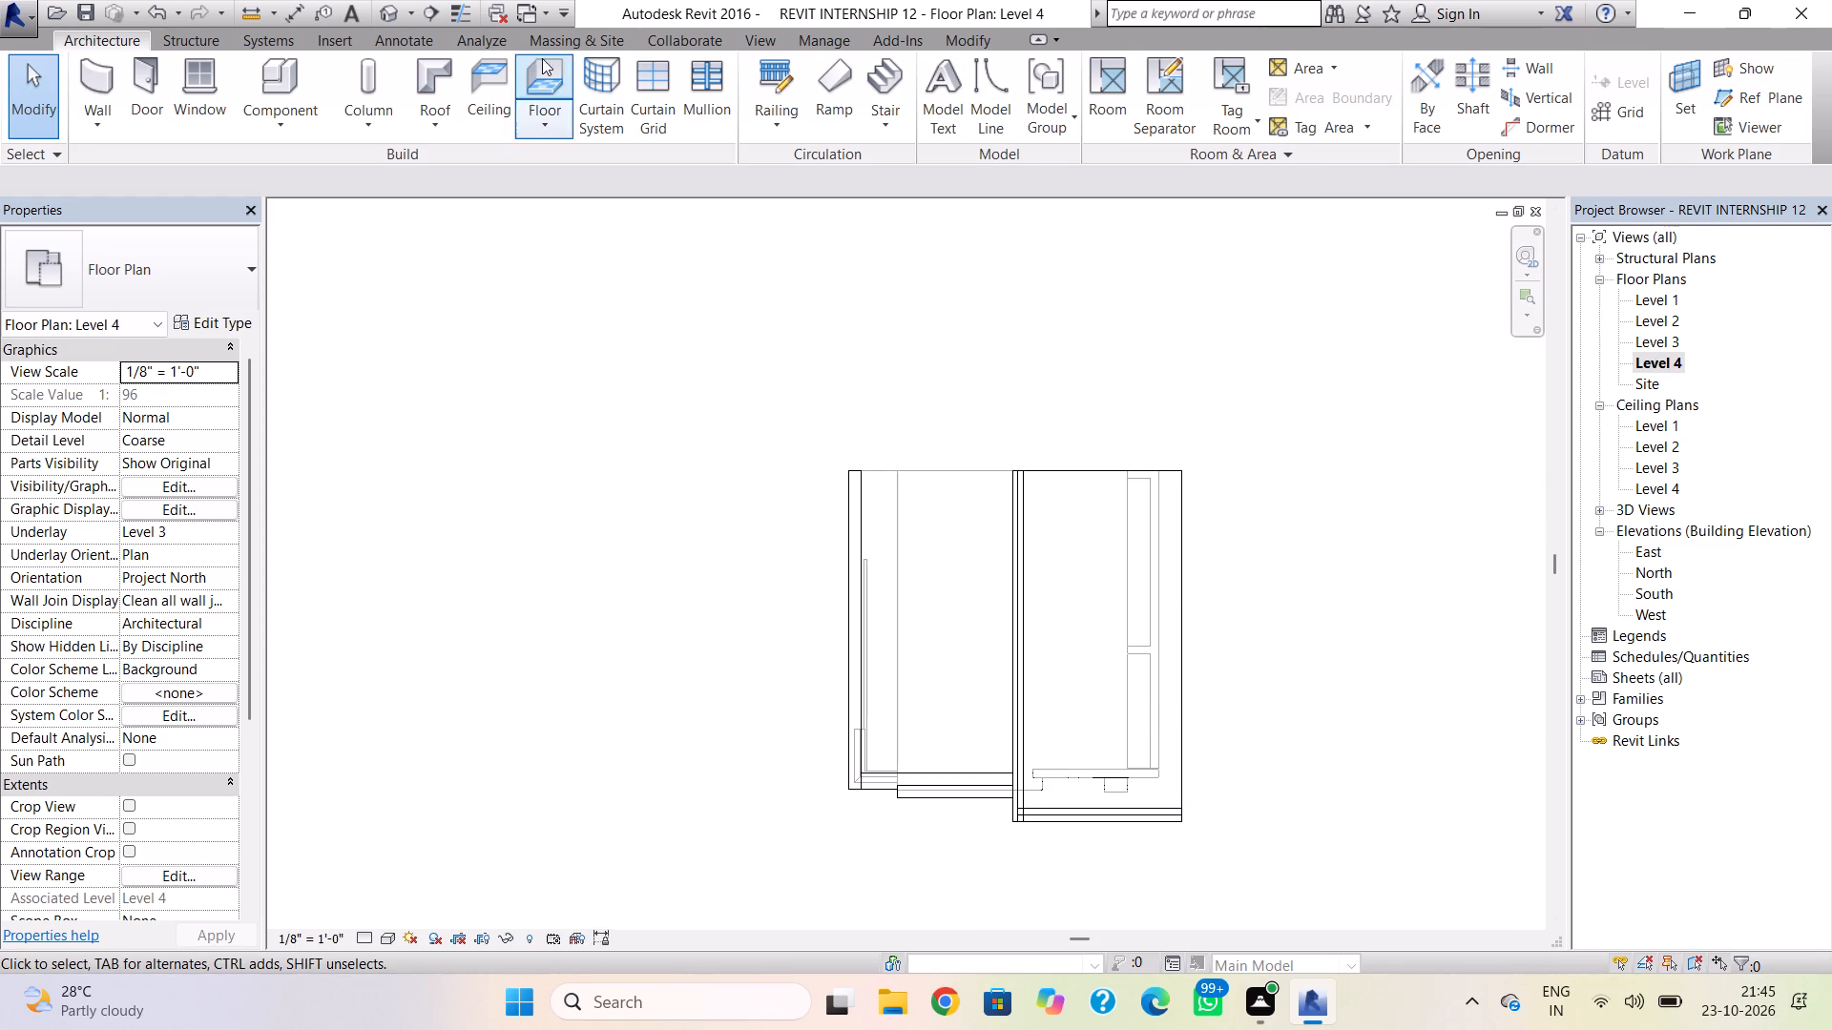
pyautogui.click(372, 15)
pyautogui.click(375, 13)
pyautogui.click(377, 11)
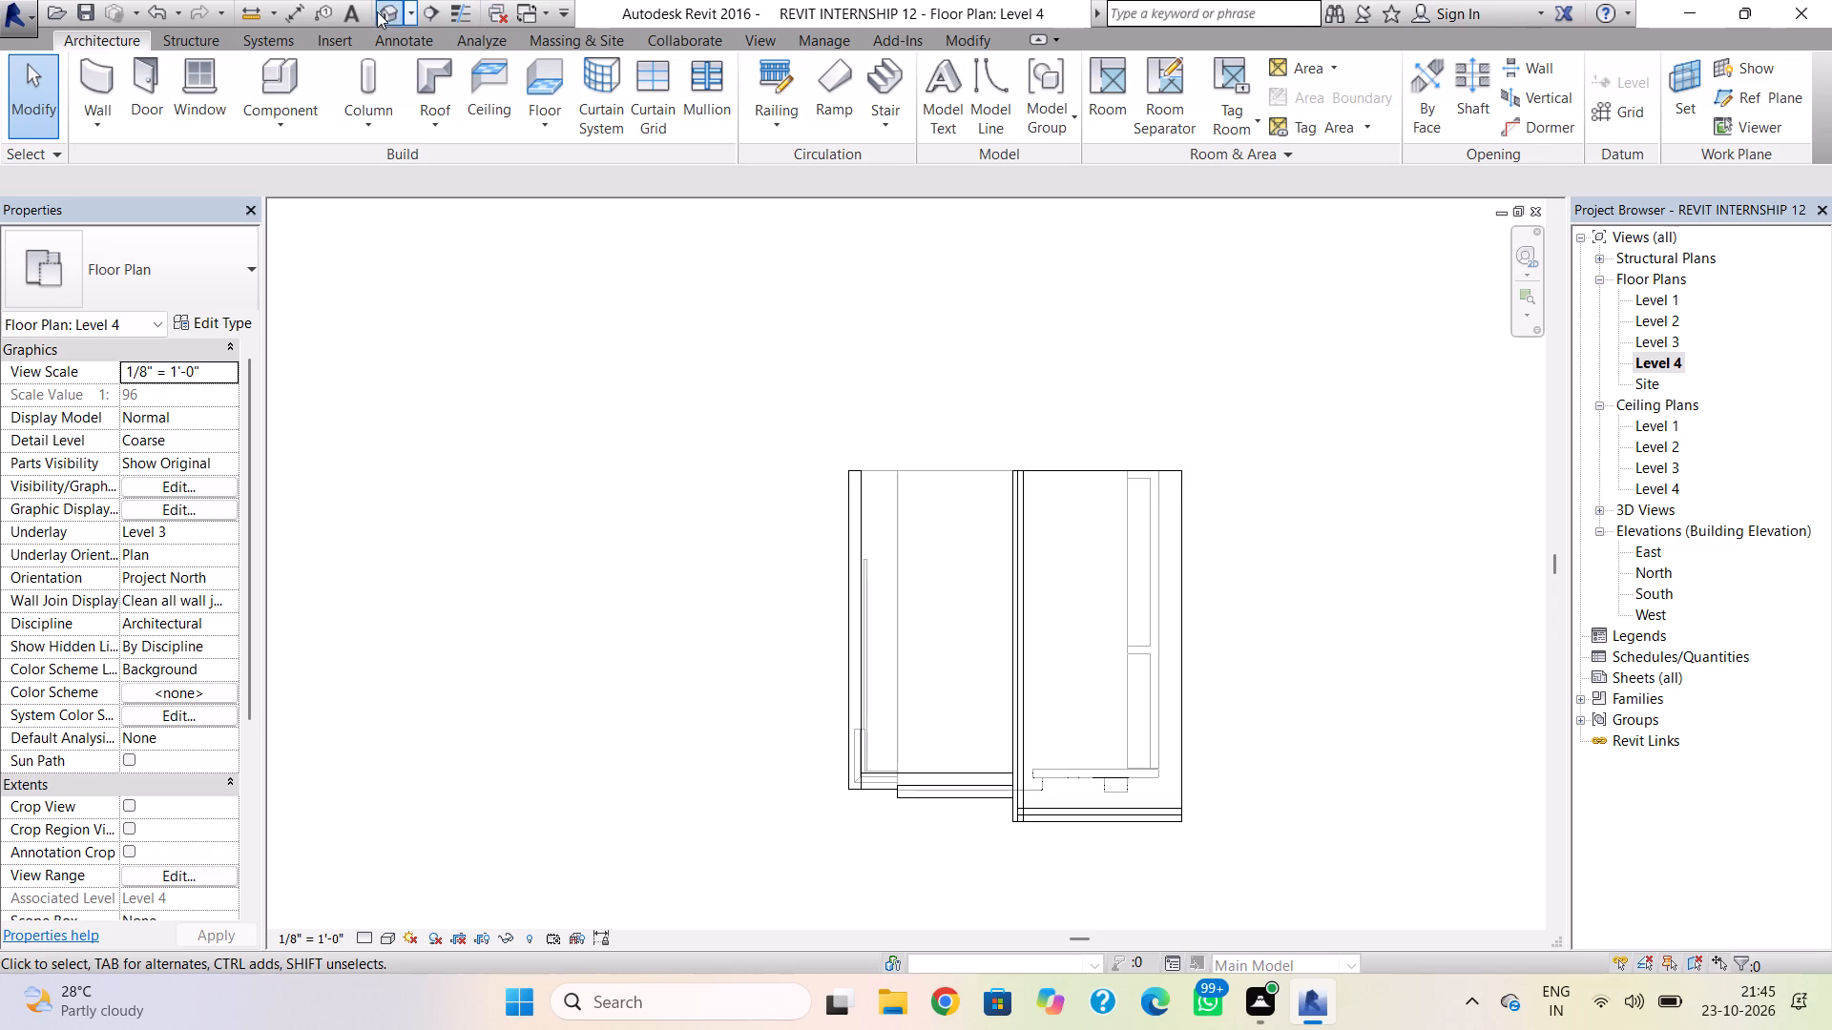
pyautogui.keyDown('shift'); pyautogui.moveTo(1065, 466); pyautogui.dragTo(861, 736, button='right'); pyautogui.keyUp('shift')
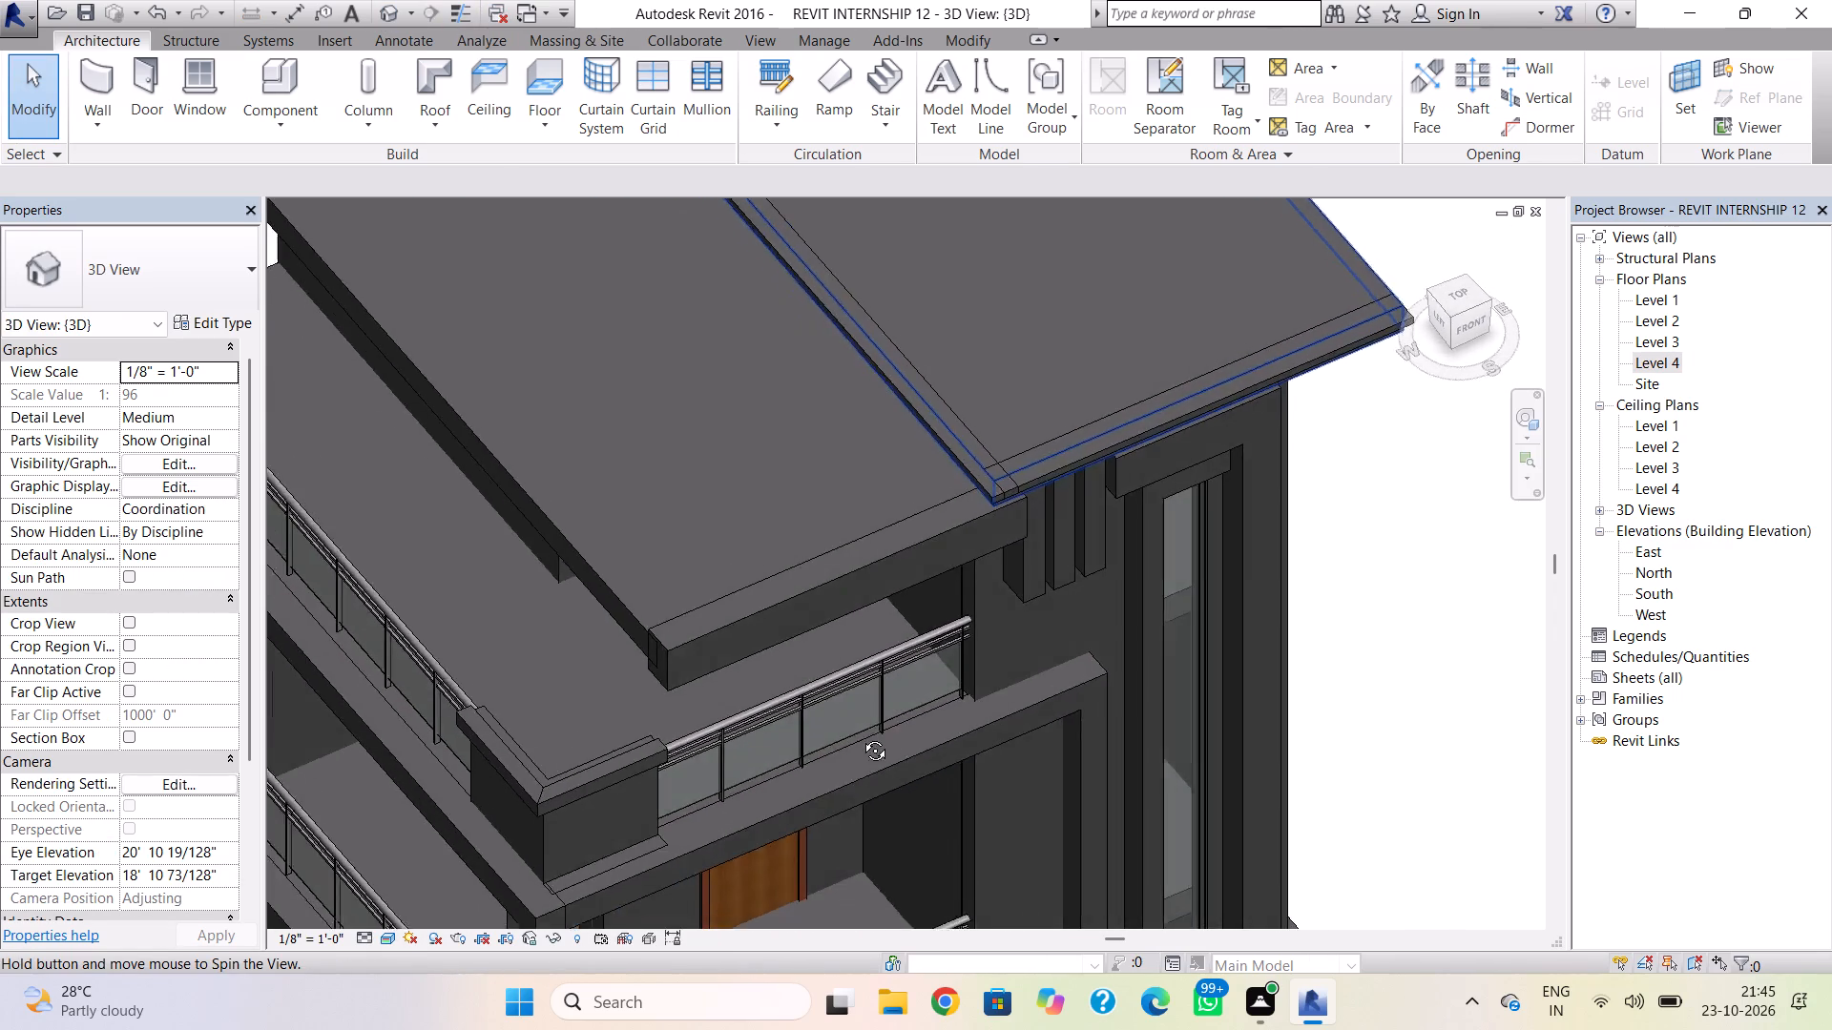
pyautogui.keyDown('shift'); pyautogui.moveTo(861, 736); pyautogui.dragTo(753, 616, button='right'); pyautogui.keyUp('shift')
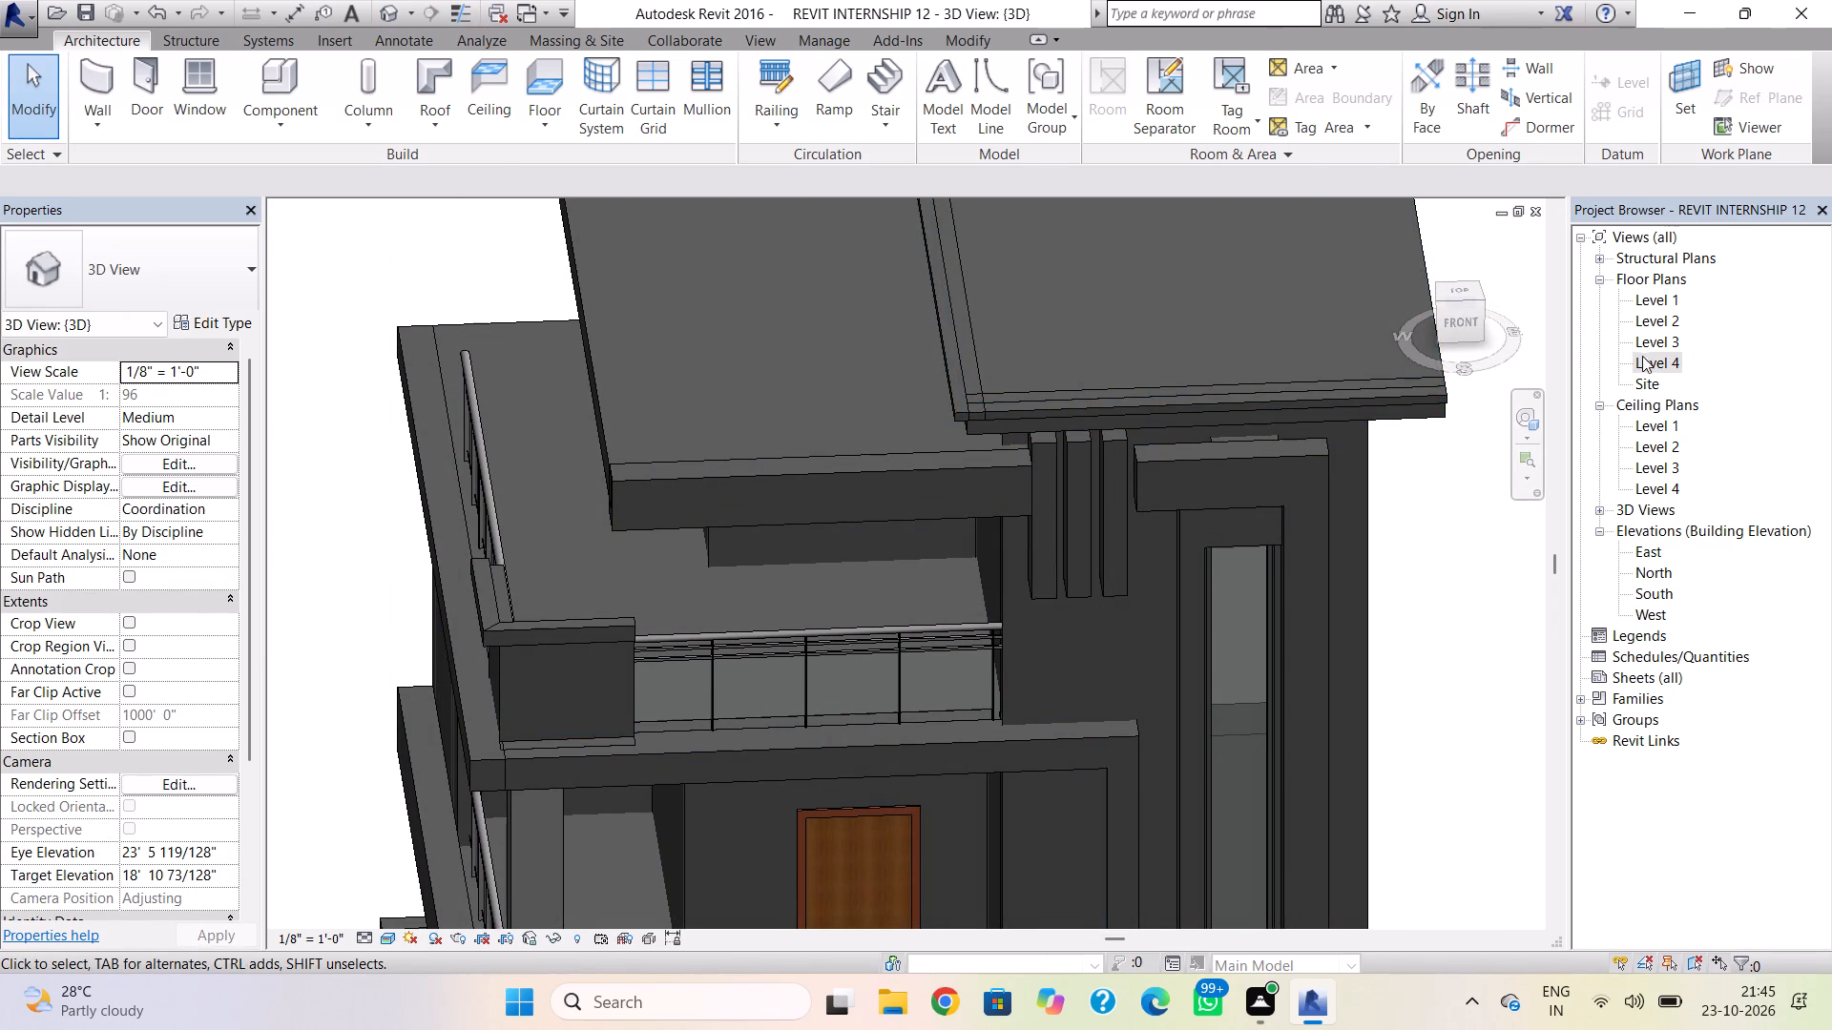
# On Level 4, draw two joined Generic - 8" walls, 12' 0" high: about 24' 10" front to back, and about 5' 4" along the rear roof edge.
pyautogui.doubleClick(1642, 360)
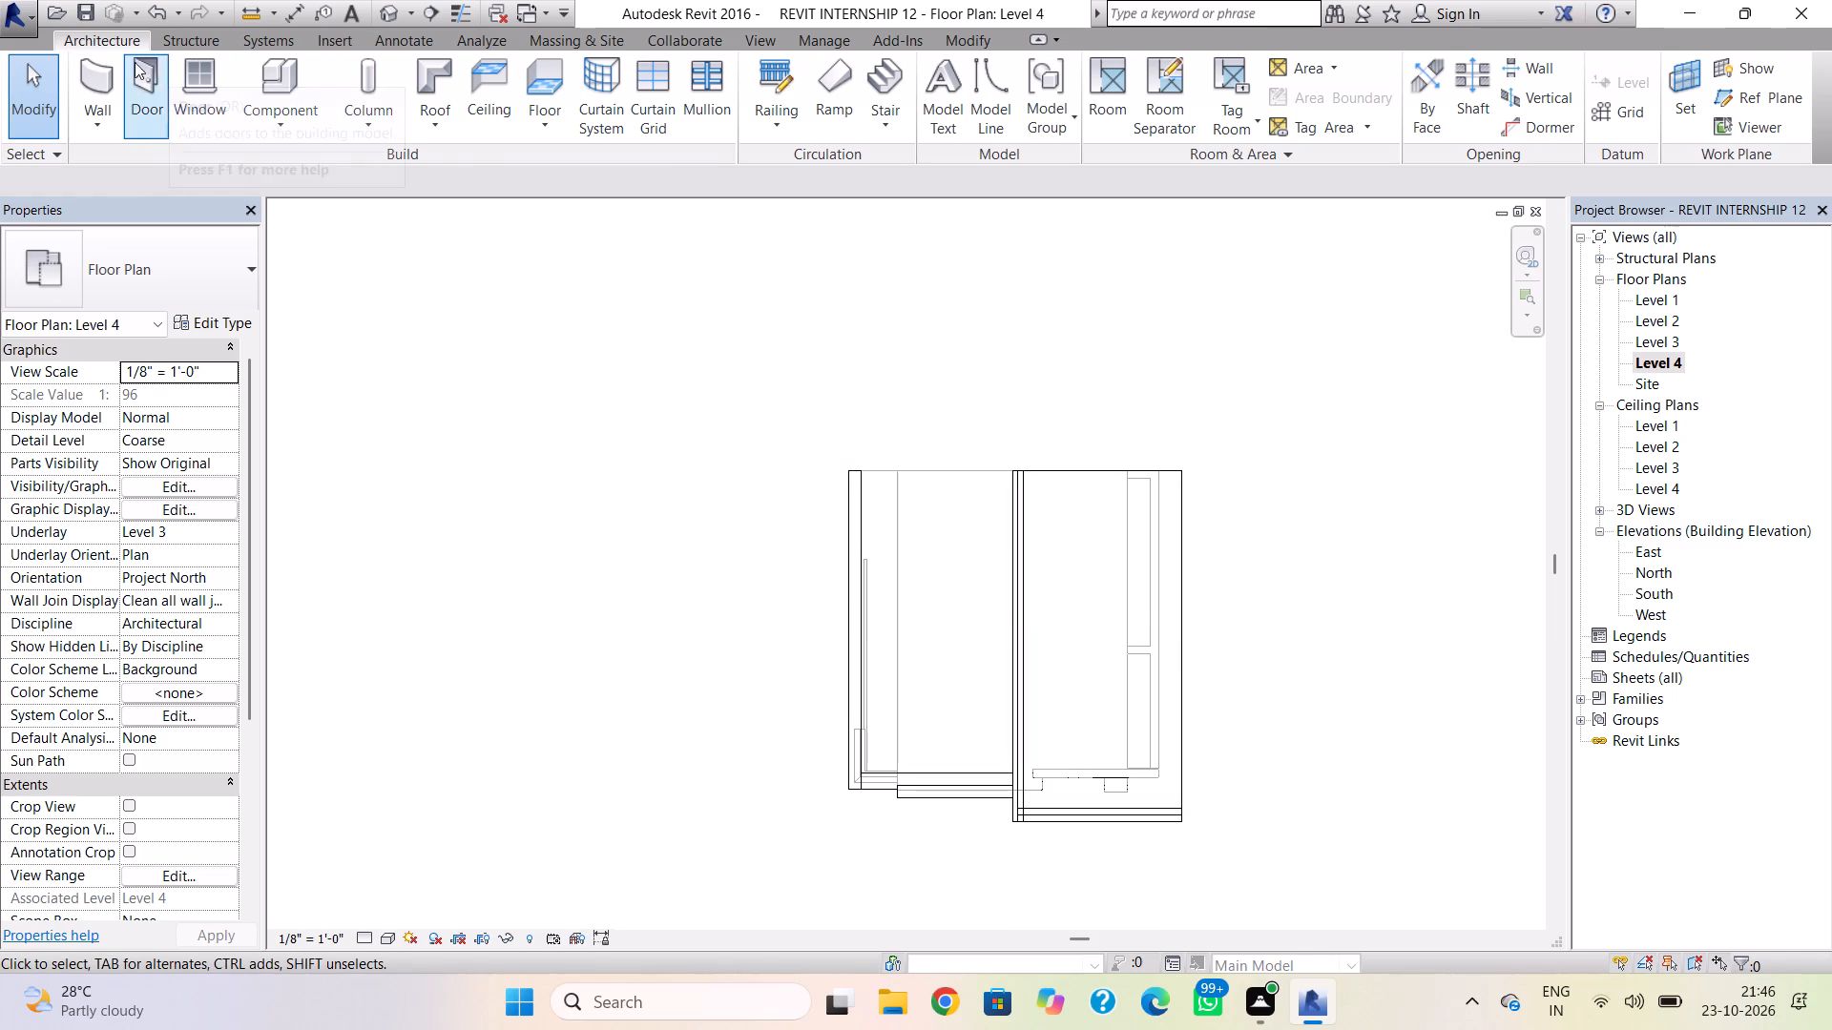
pyautogui.click(94, 60)
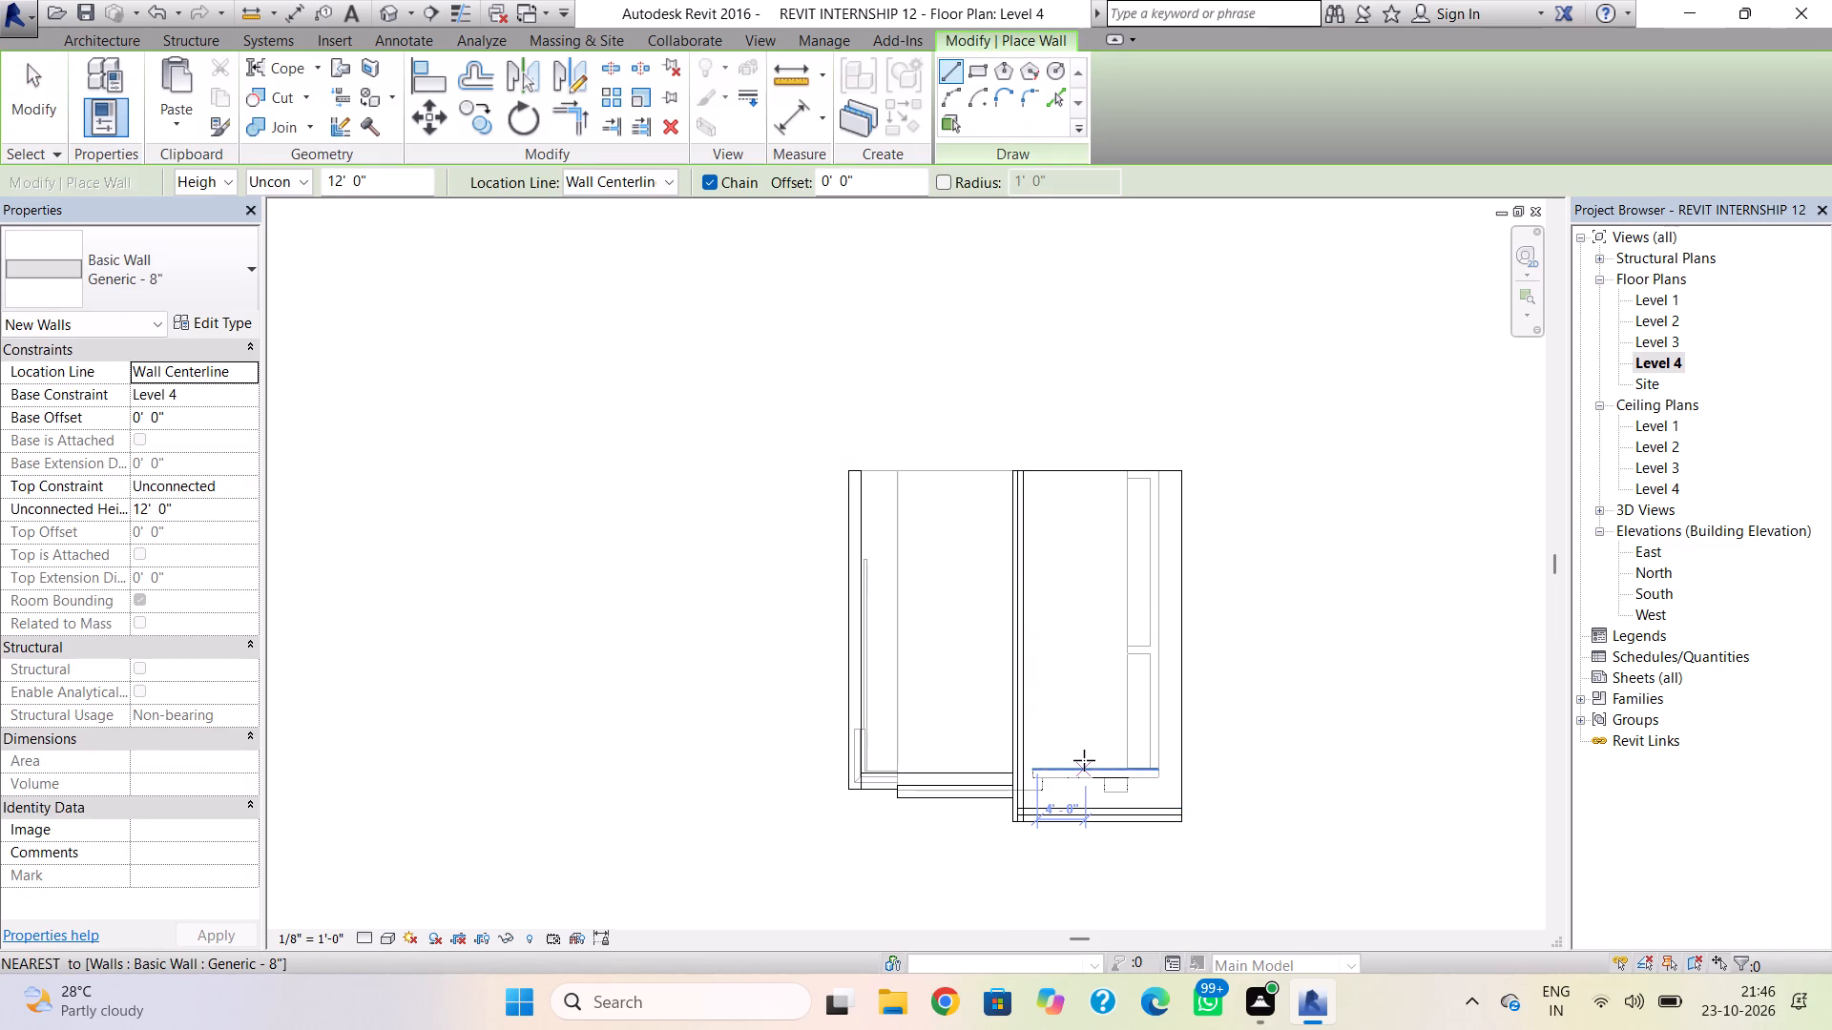
pyautogui.click(1084, 762)
pyautogui.click(1095, 475)
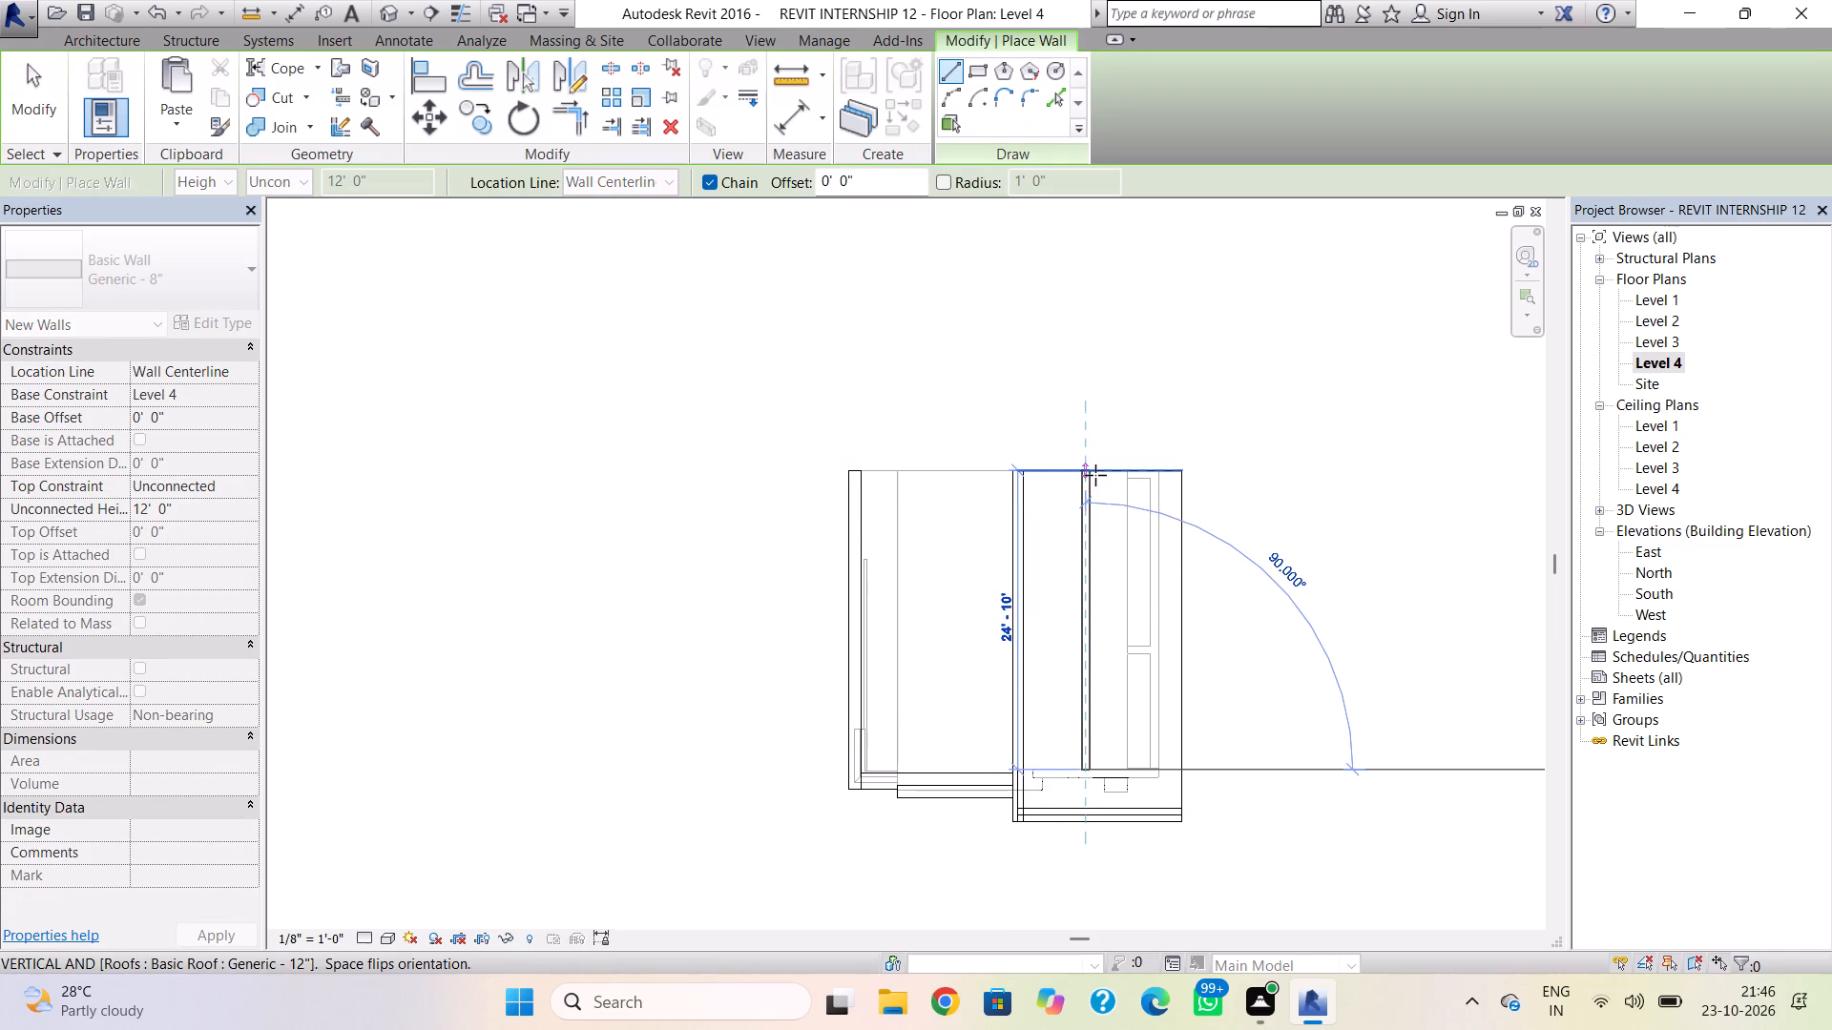
pyautogui.click(1149, 476)
pyautogui.press('Escape')
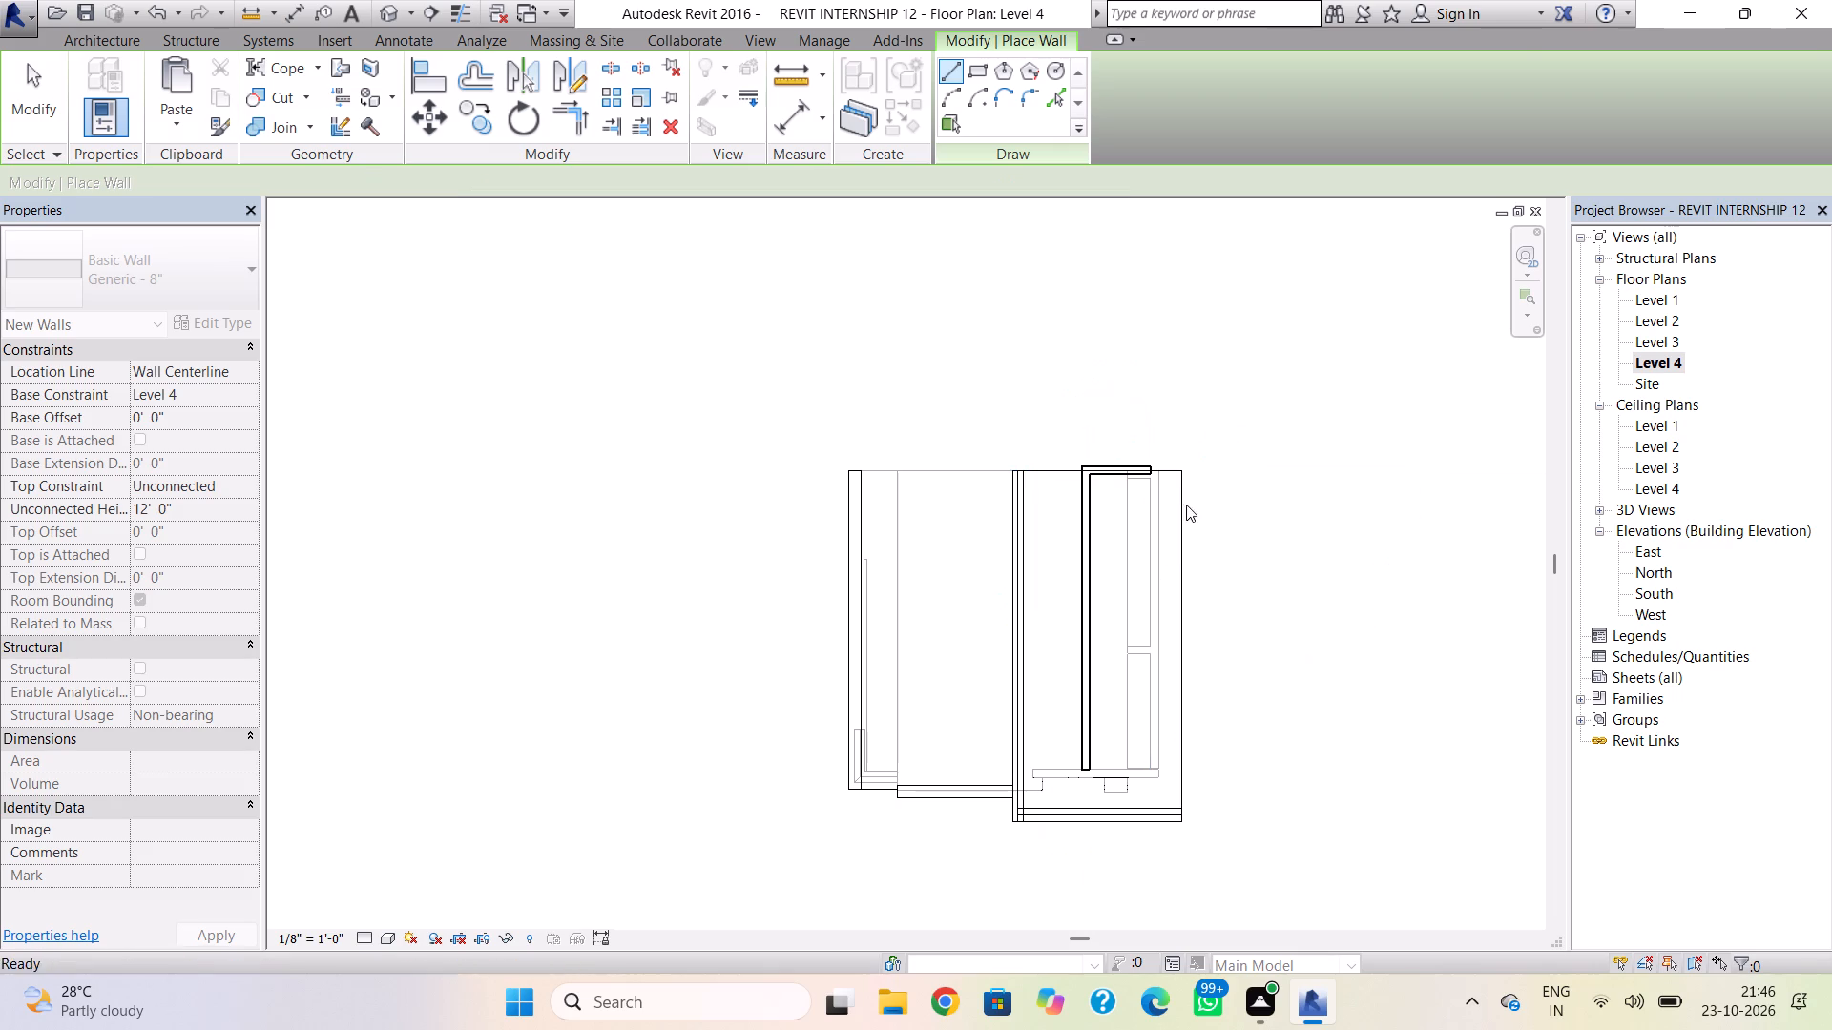
pyautogui.press('Escape')
# Nudge the short rear Level 4 wall slightly forward, inside the upper roof's back edge.
pyautogui.click(1115, 467)
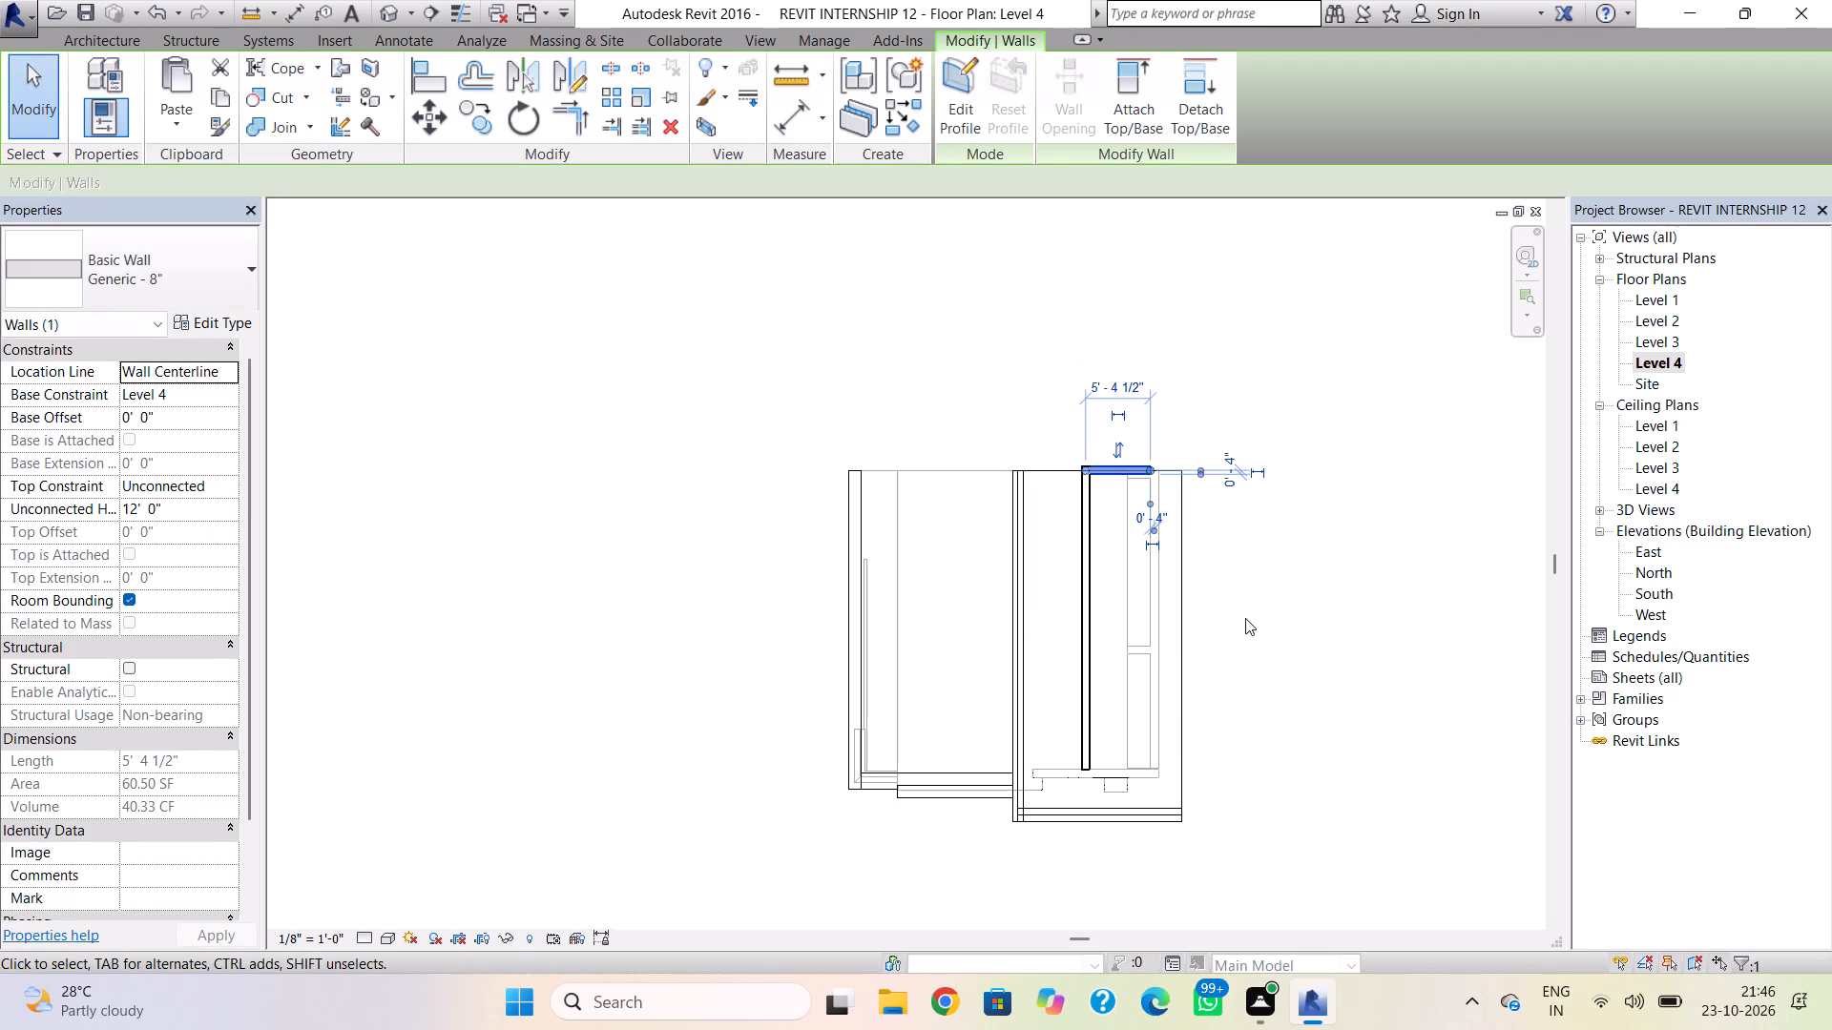
pyautogui.press('Down')
pyautogui.press('Down')
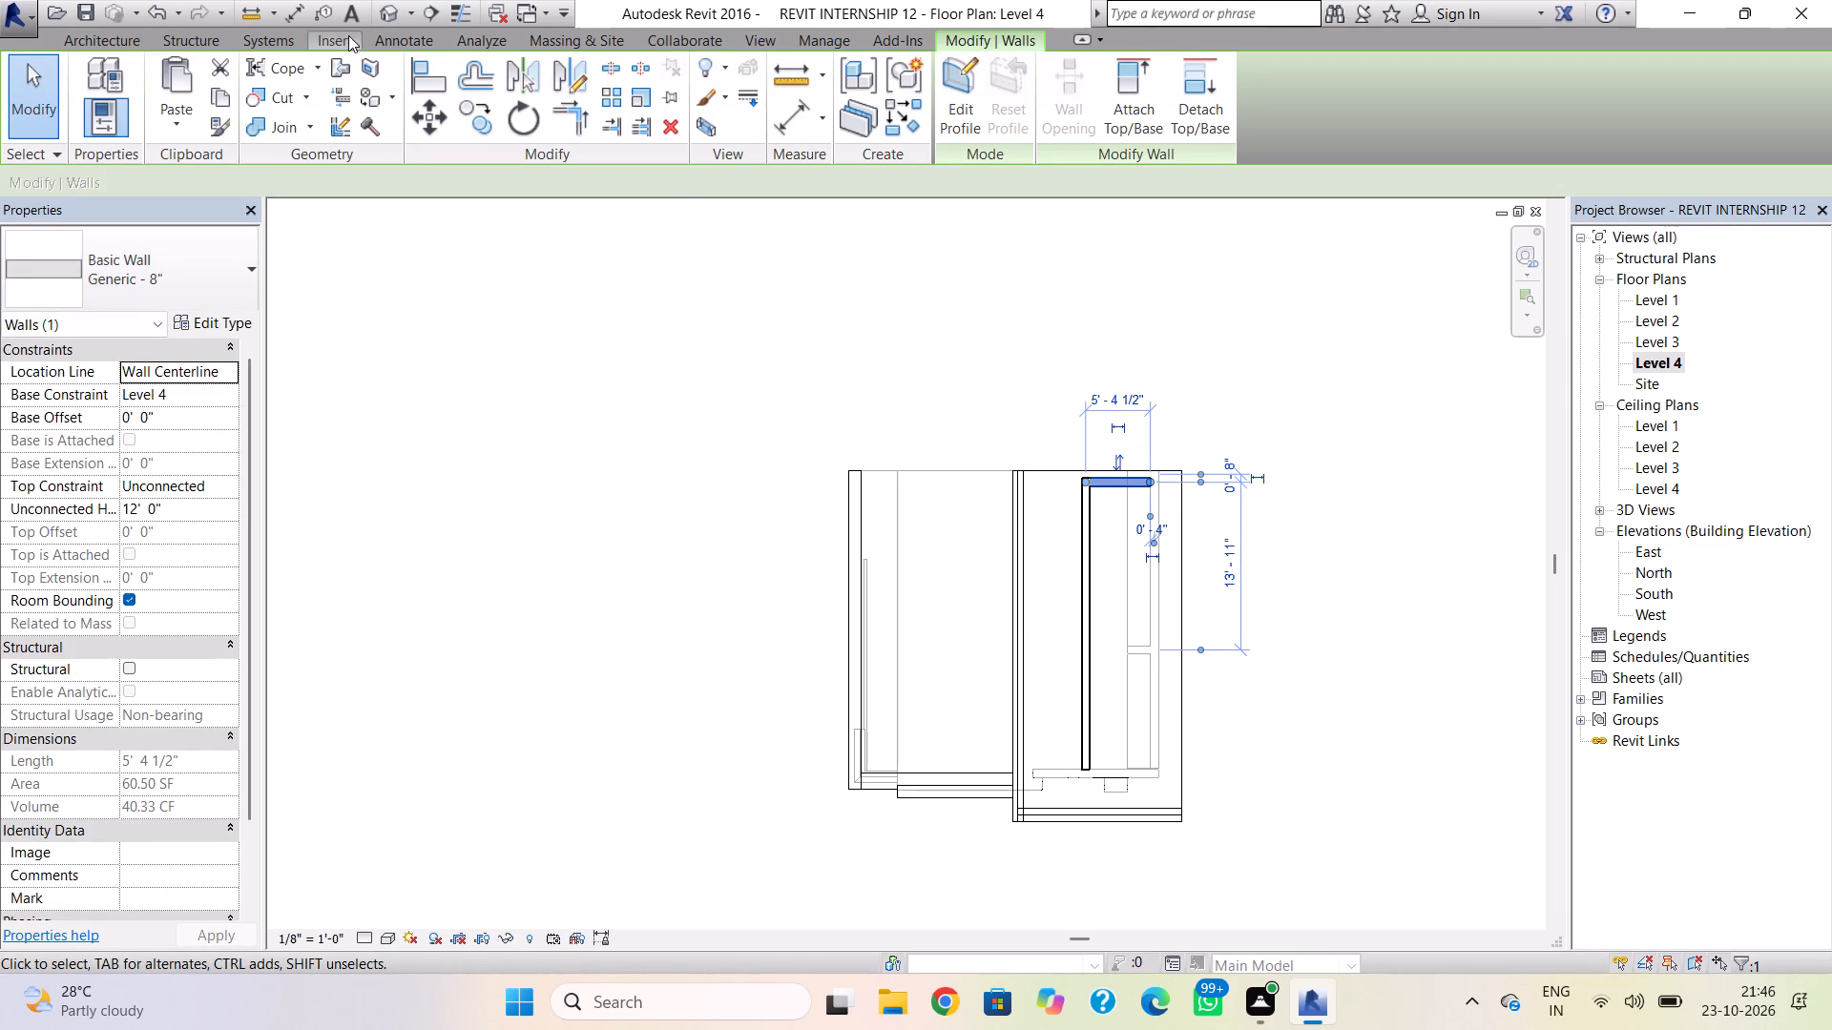
# In the 3D view, nudge the long front-to-back Level 4 wall toward the lower roof, up to the upper roof's side edge.
pyautogui.click(396, 10)
pyautogui.moveTo(1014, 458); pyautogui.dragTo(1031, 601, button='middle')
pyautogui.scroll(-1, 1035, 503)
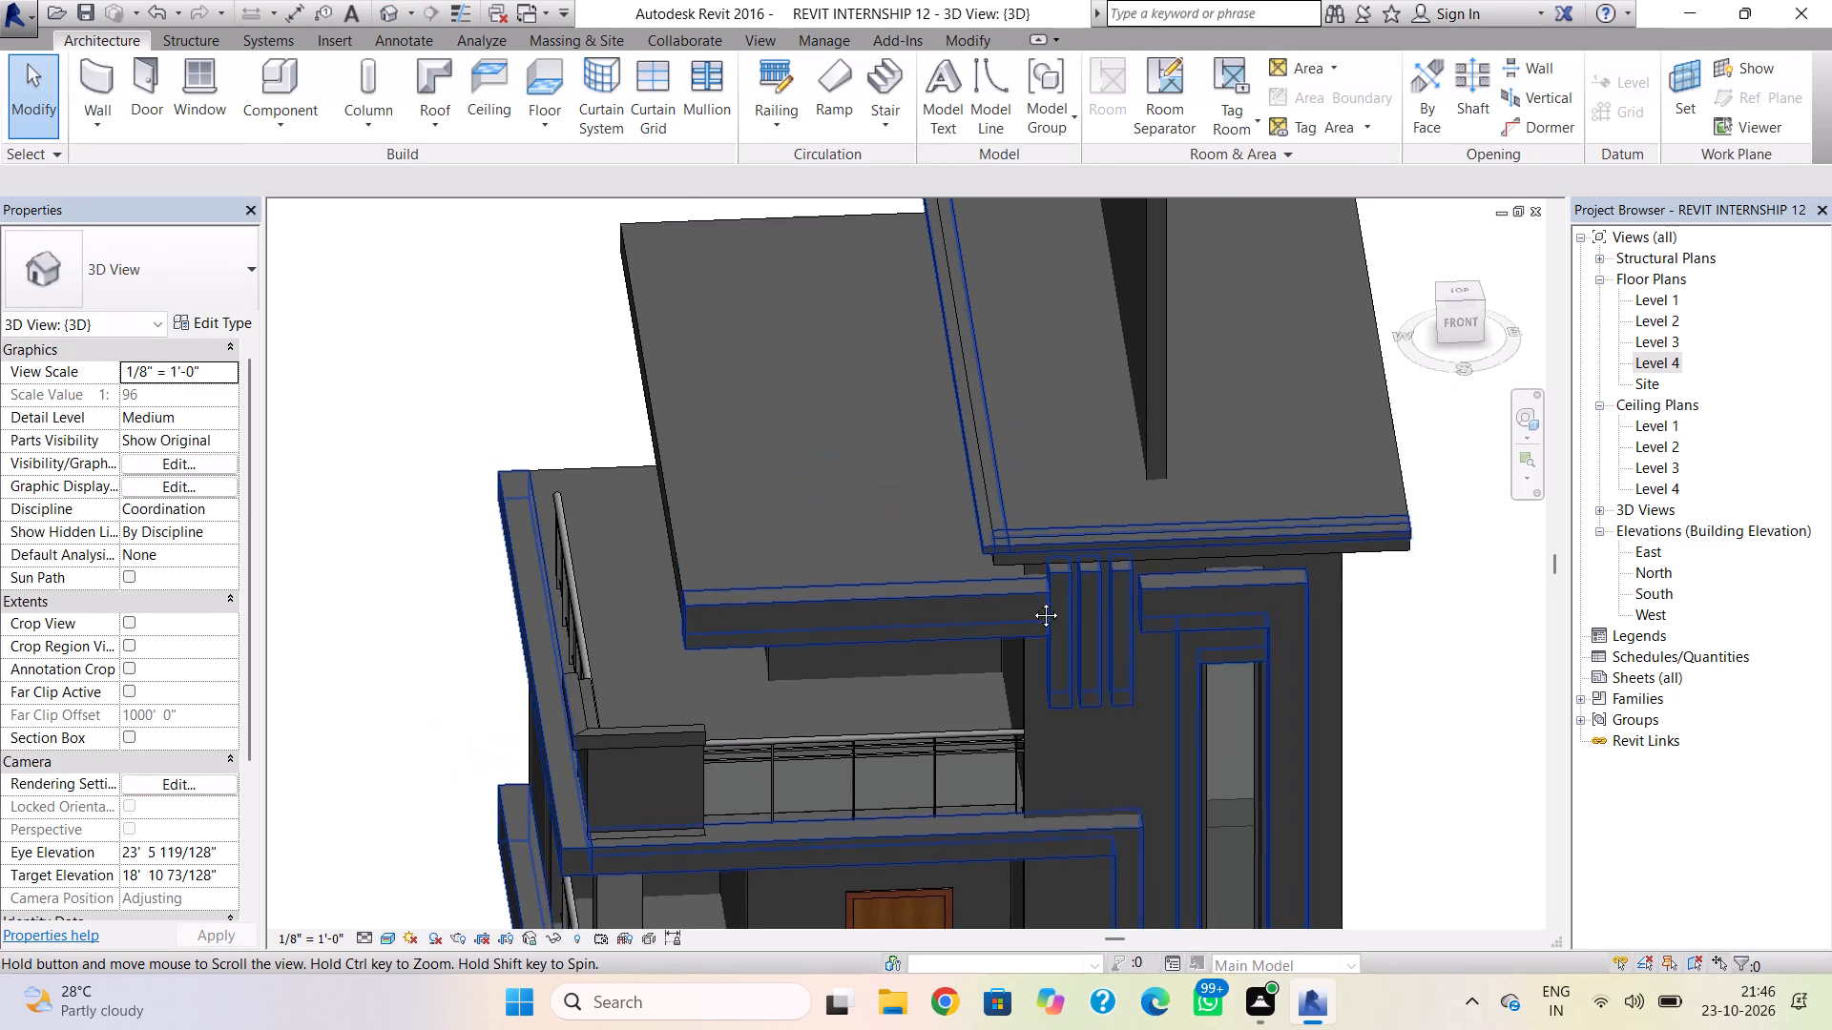
pyautogui.moveTo(1031, 601); pyautogui.dragTo(1006, 746, button='middle')
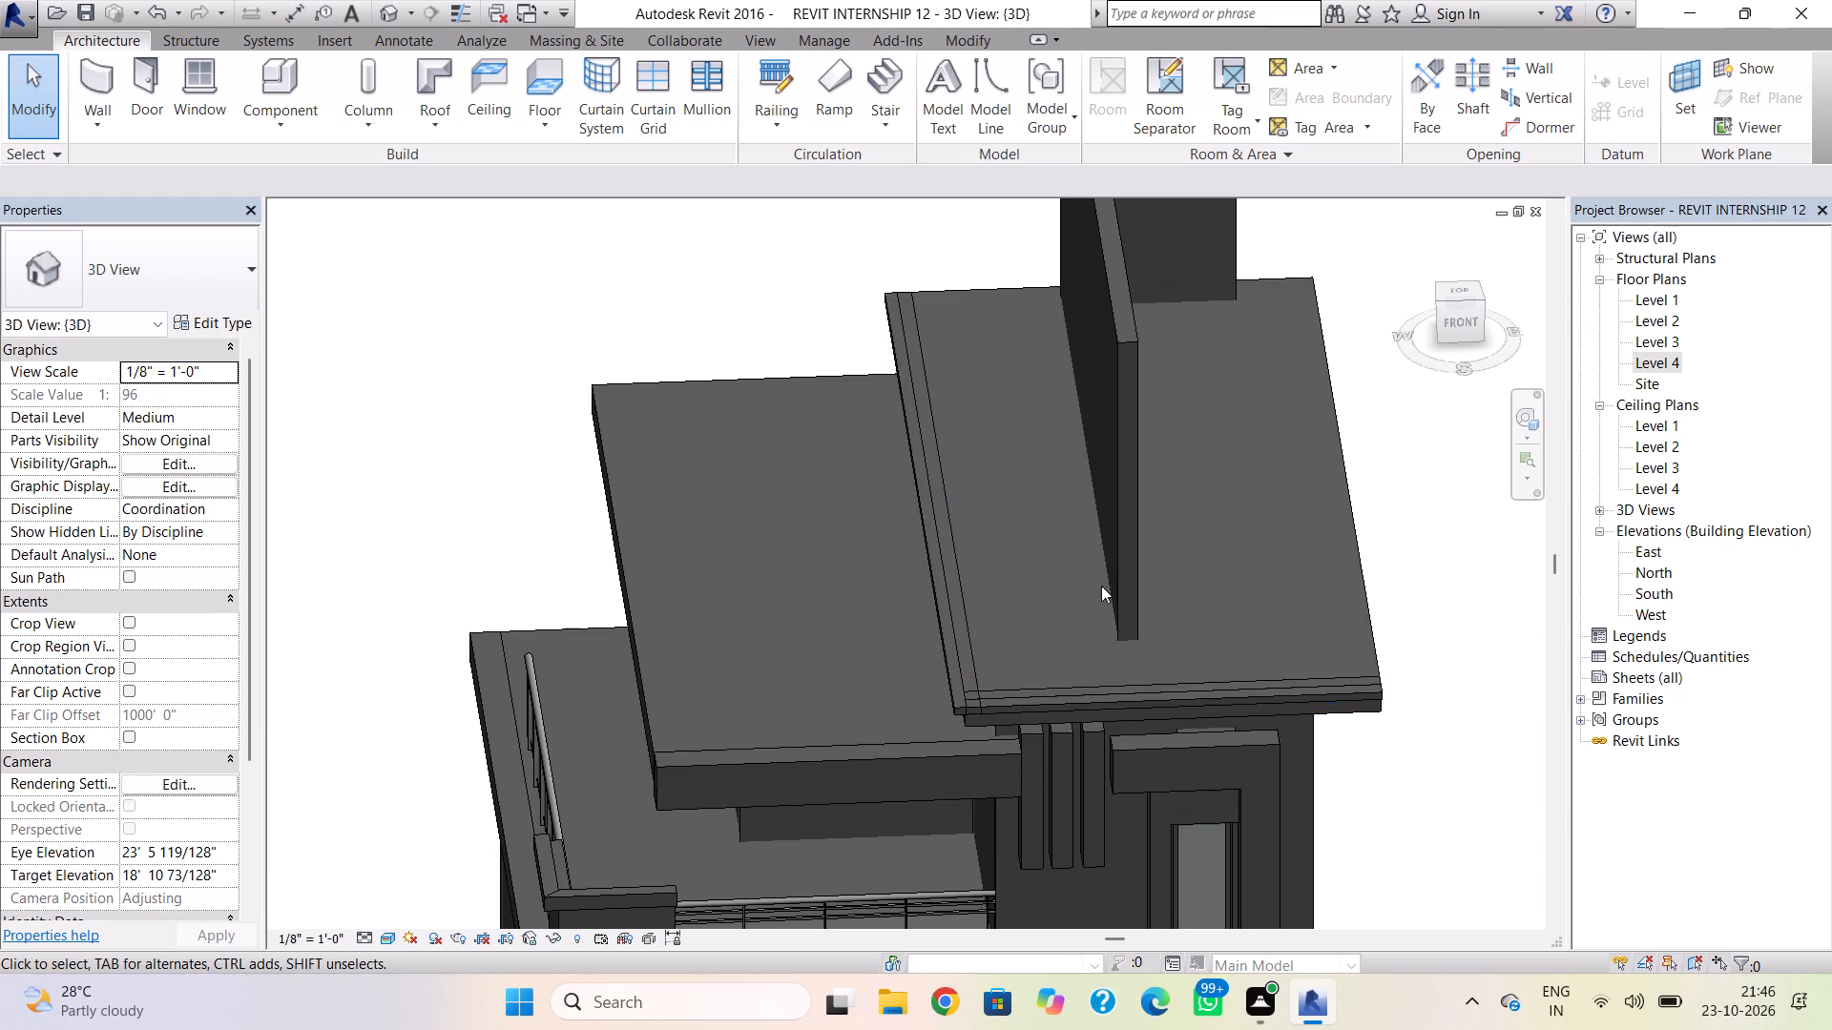
pyautogui.click(1115, 572)
pyautogui.press('Left')
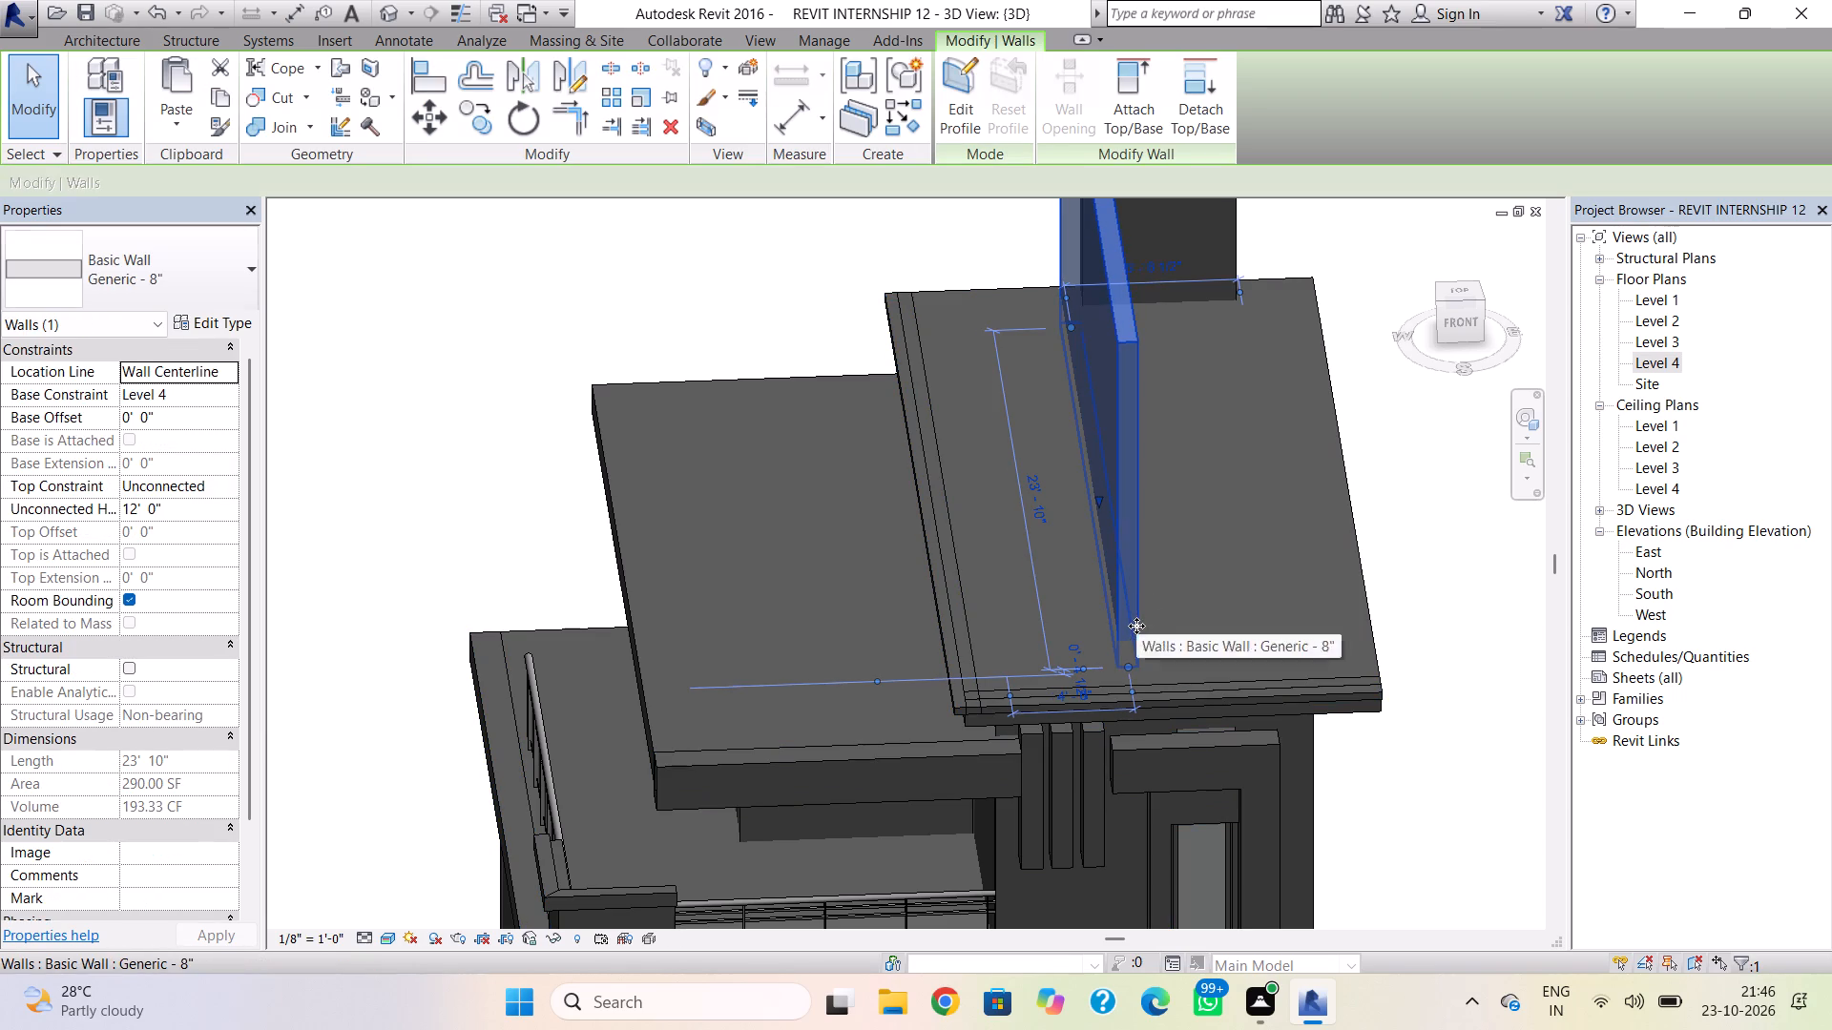
pyautogui.press('Left')
pyautogui.press('Left')
pyautogui.press('Left')
pyautogui.press('Left')
pyautogui.press('Left')
pyautogui.press('Left')
pyautogui.press('Left')
pyautogui.press('Left')
pyautogui.press('Left')
pyautogui.press('Left')
pyautogui.press('Left')
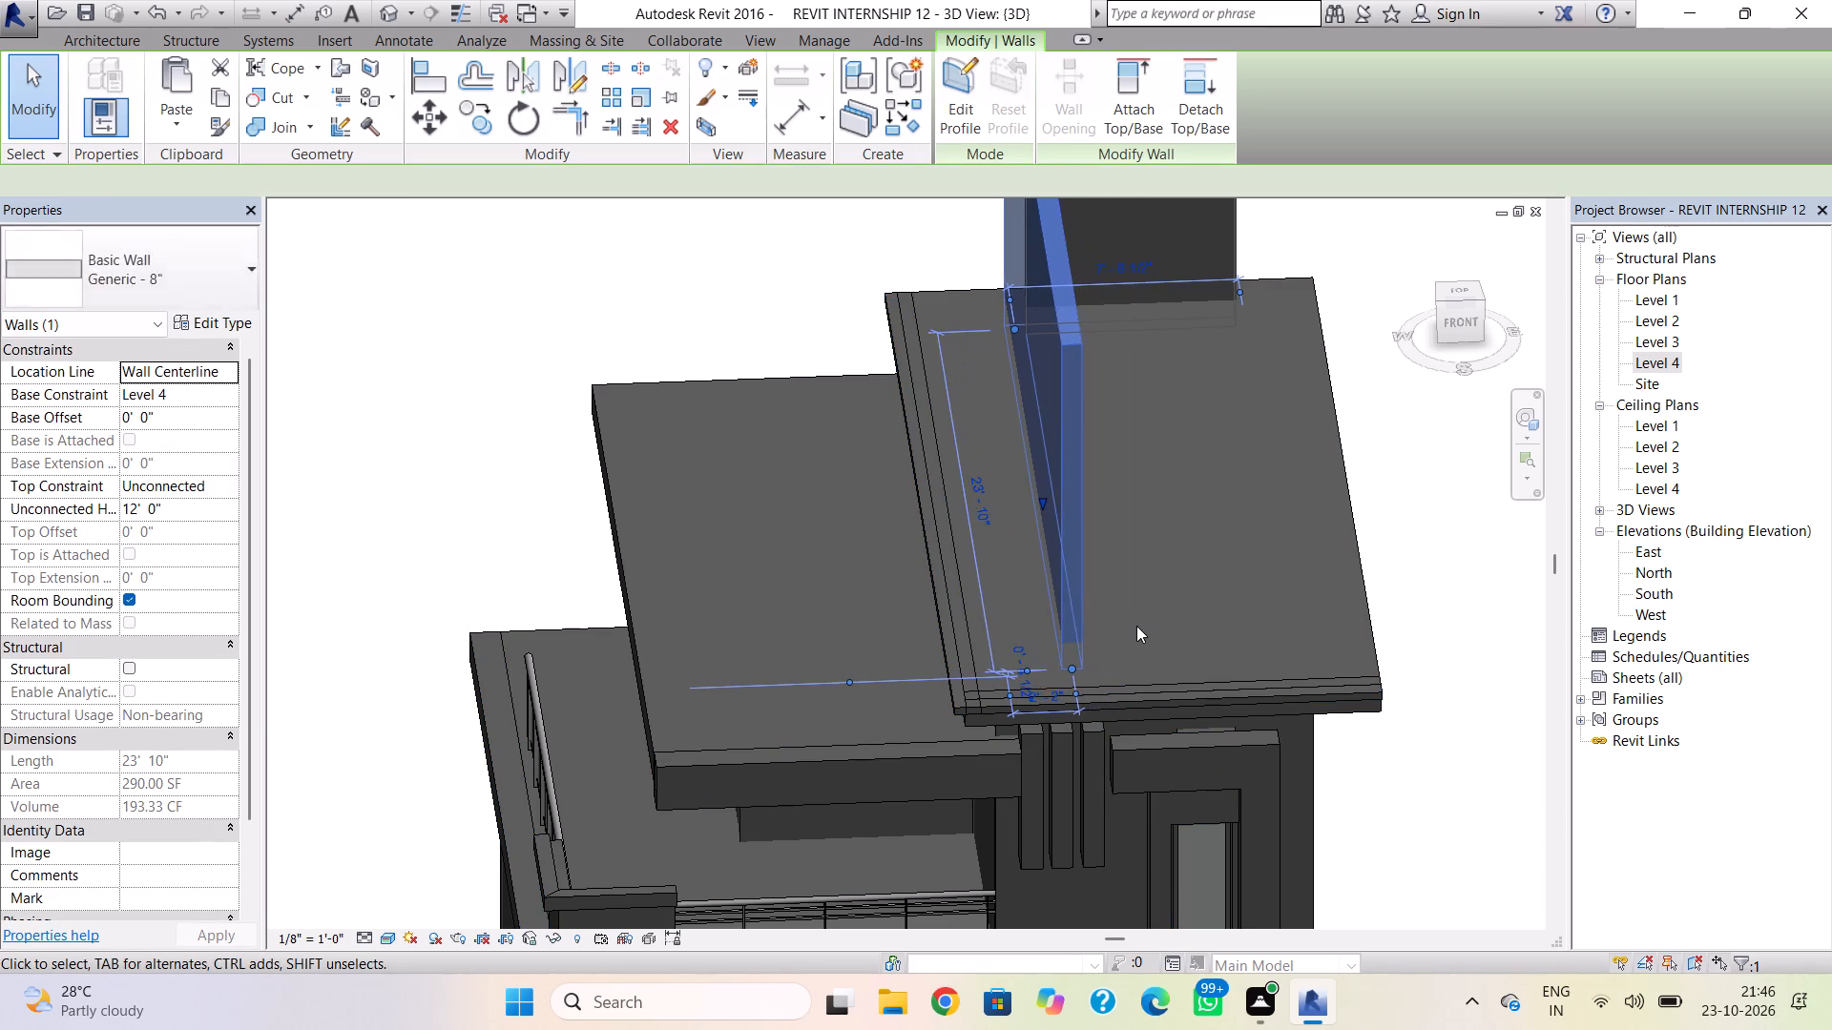
pyautogui.press('Left')
pyautogui.press('Left')
pyautogui.press('Left')
pyautogui.press('Left')
pyautogui.press('Left')
pyautogui.press('Left')
pyautogui.press('Left')
pyautogui.press('Left')
pyautogui.press('Left')
pyautogui.press('Left')
pyautogui.press('Left')
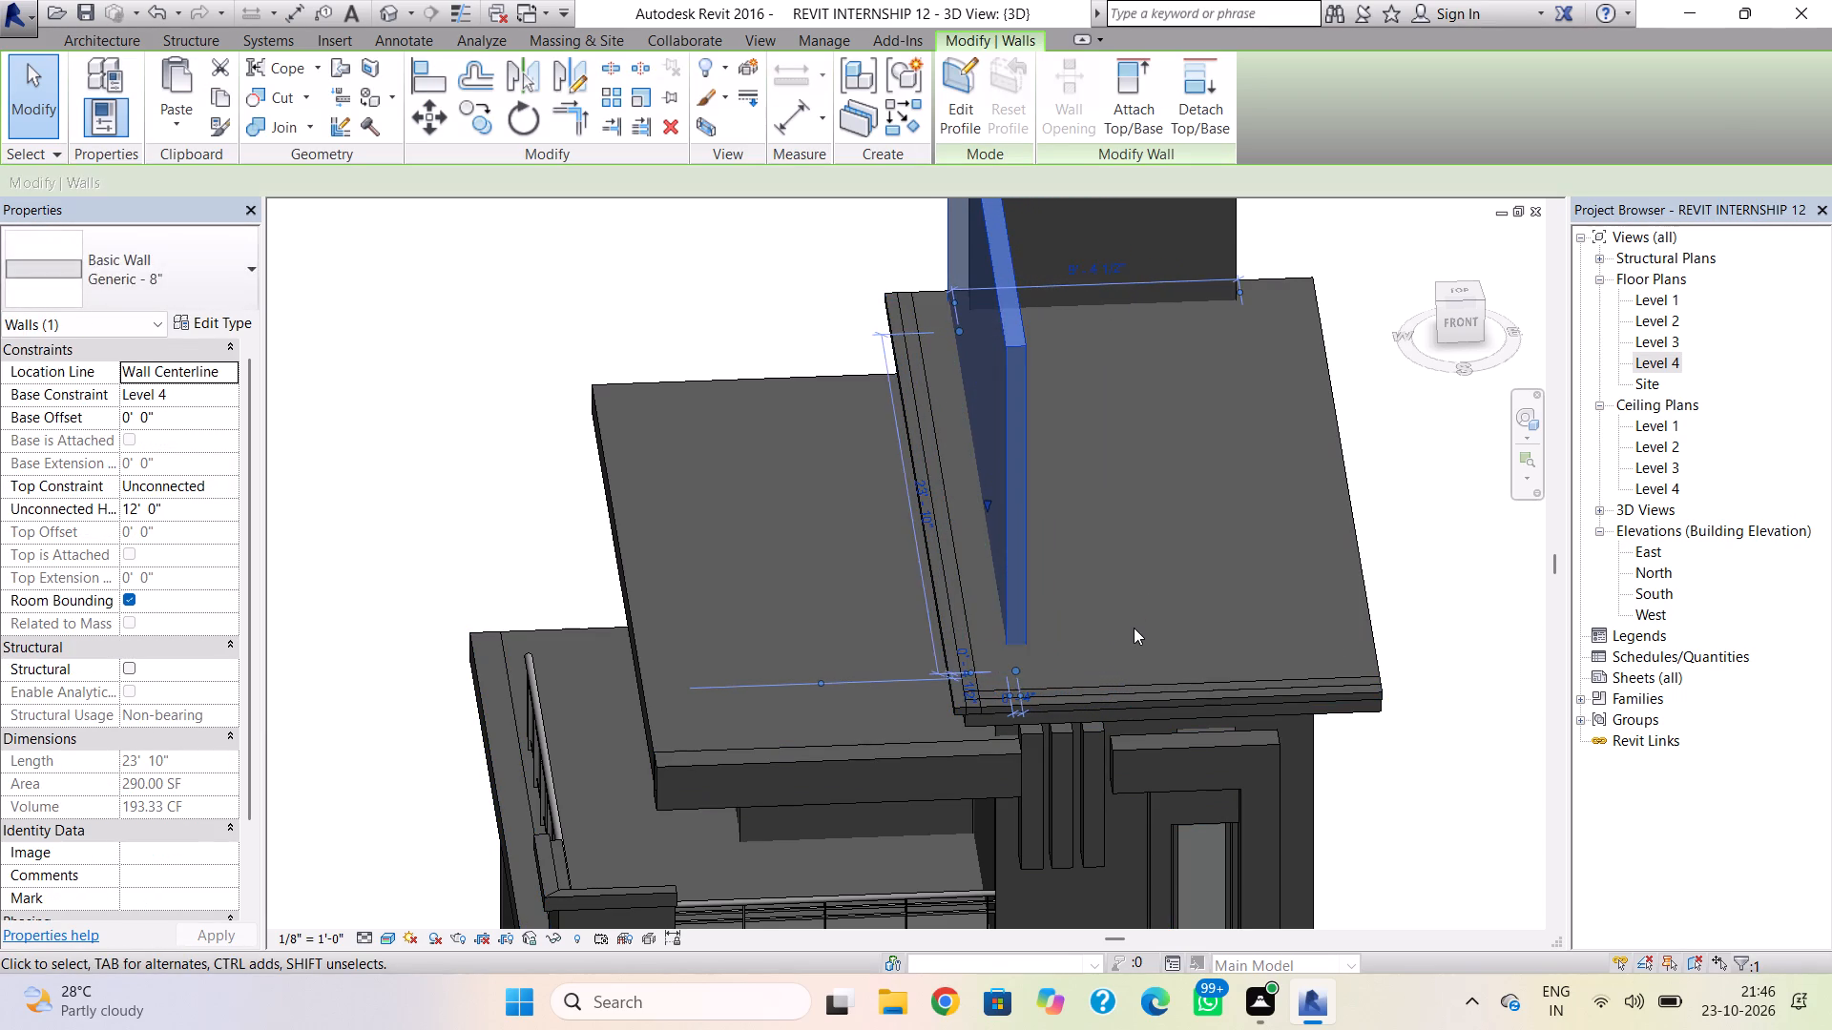
pyautogui.press('Left')
pyautogui.press('Left')
pyautogui.press('Left')
pyautogui.press('Left')
pyautogui.press('Left')
pyautogui.press('Left')
pyautogui.press('Left')
pyautogui.press('Left')
pyautogui.press('Left')
pyautogui.press('Left')
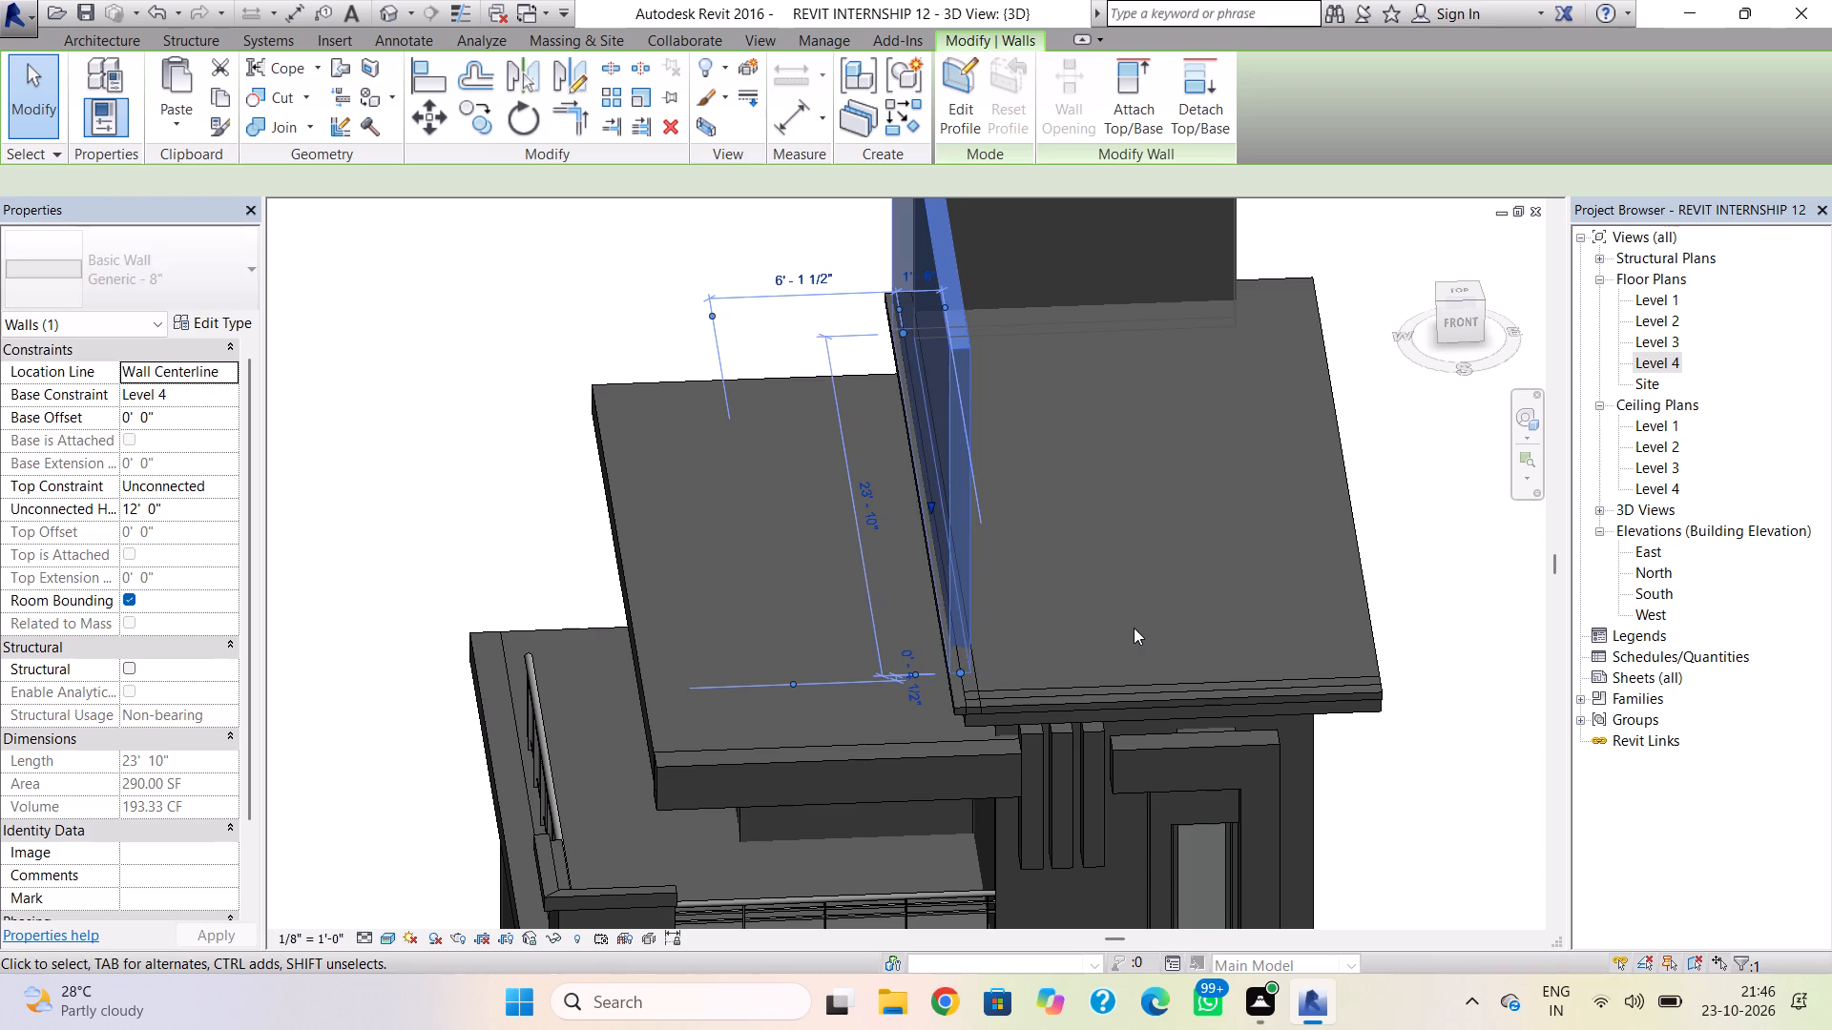
pyautogui.press('Left')
pyautogui.press('Left')
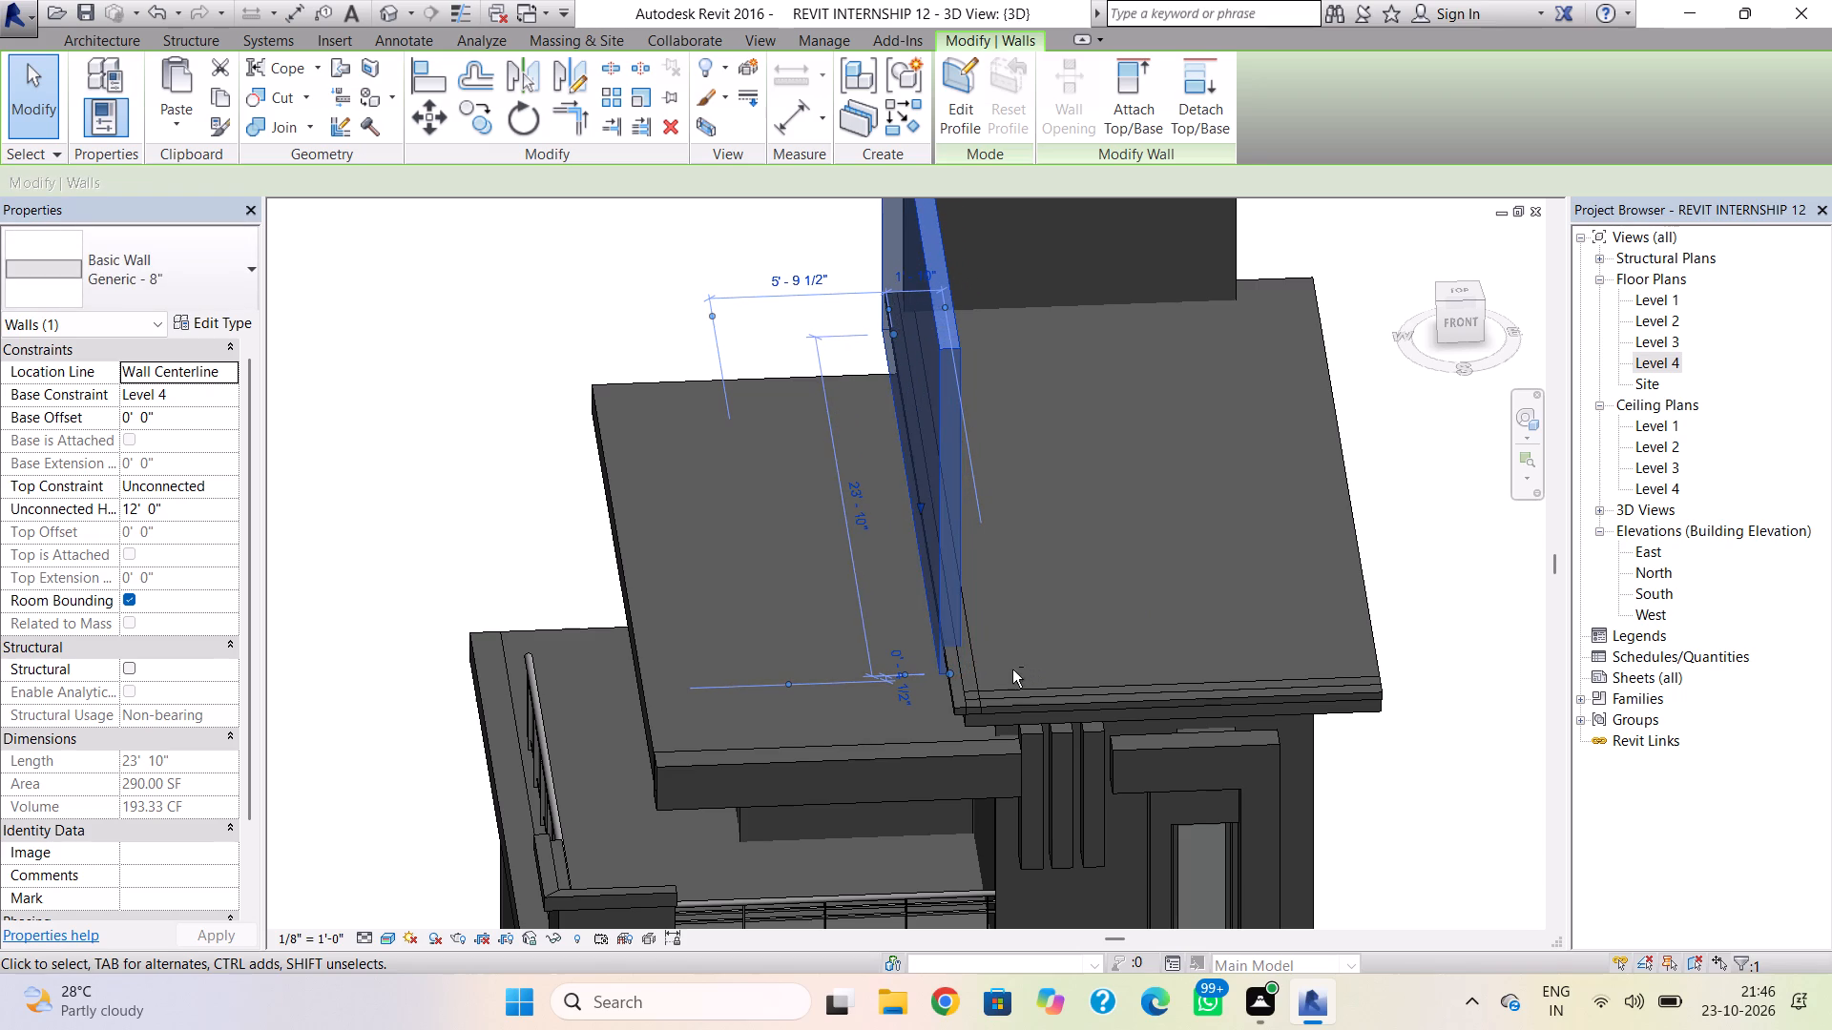
# Nudge the long Level 4 wall toward the front of the building to a length of 24' 10".
pyautogui.keyDown('shift'); pyautogui.moveTo(1013, 669); pyautogui.dragTo(1308, 540, button='right'); pyautogui.keyUp('shift')
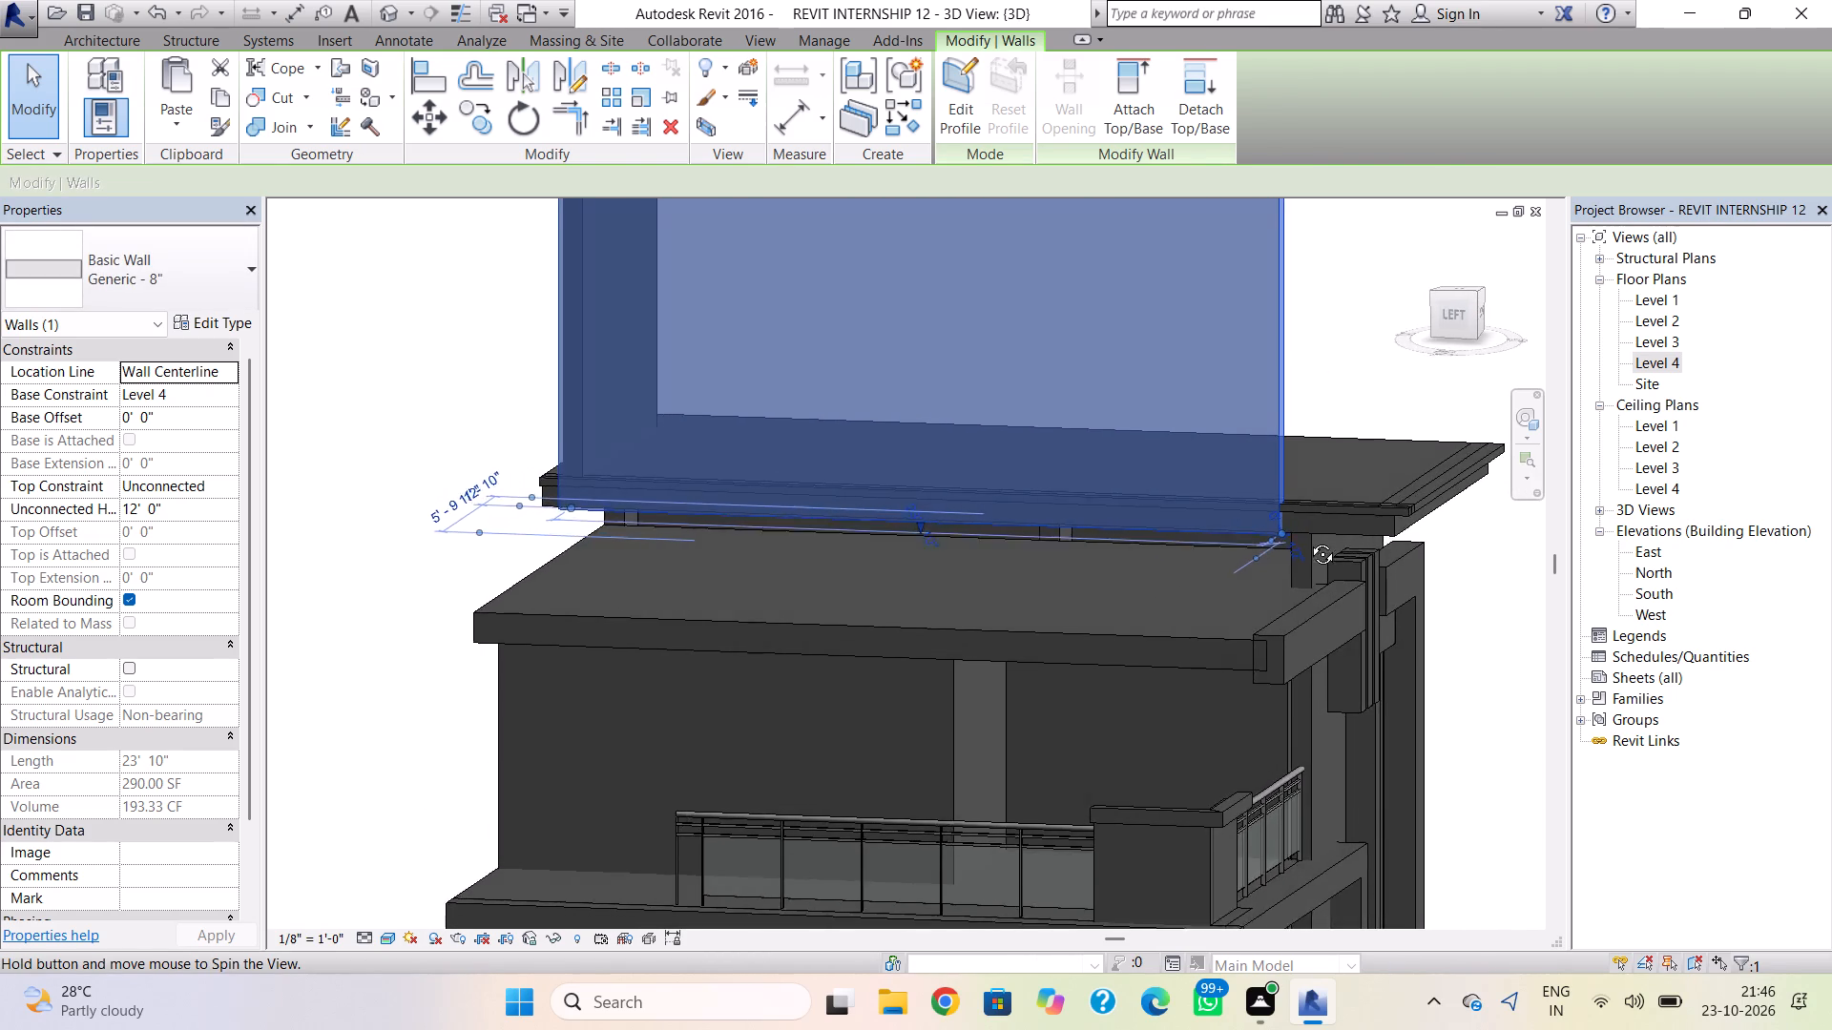
pyautogui.keyDown('shift'); pyautogui.moveTo(1308, 540); pyautogui.dragTo(1234, 593, button='right'); pyautogui.keyUp('shift')
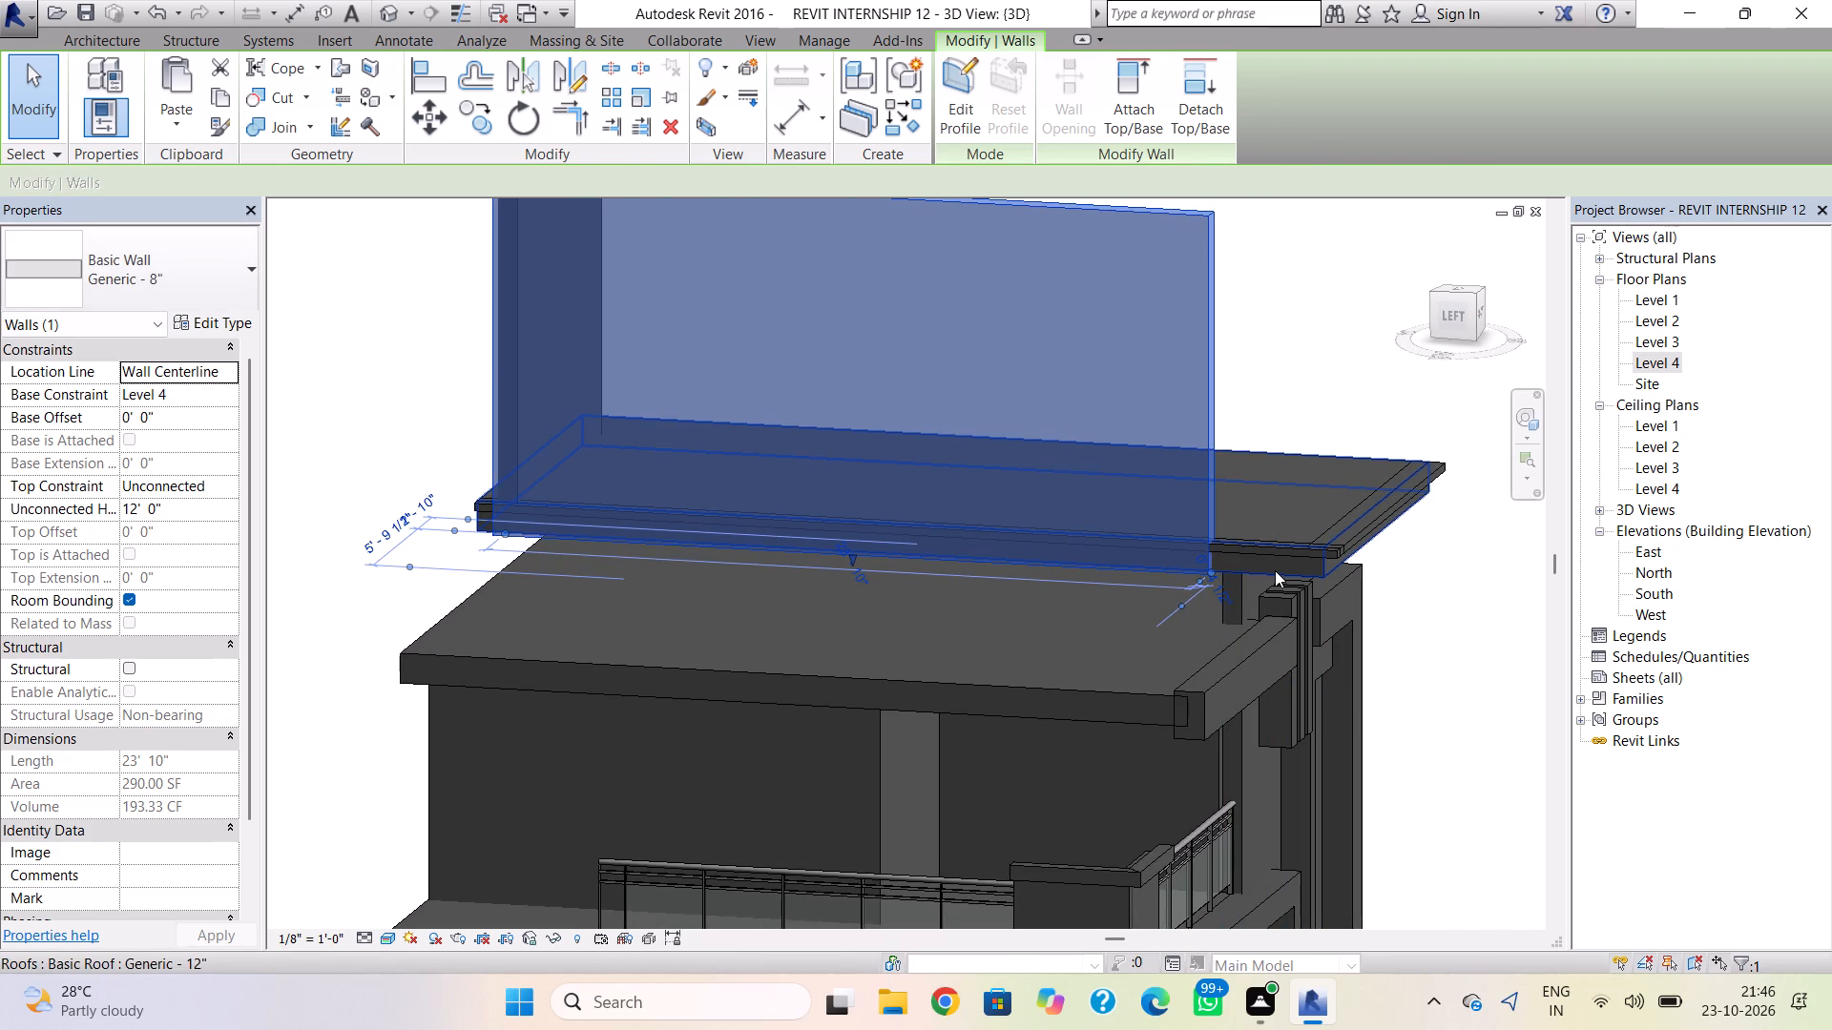
pyautogui.press('Right')
pyautogui.press('Right')
pyautogui.press('Right')
pyautogui.press('Right')
pyautogui.press('Right')
pyautogui.press('Right')
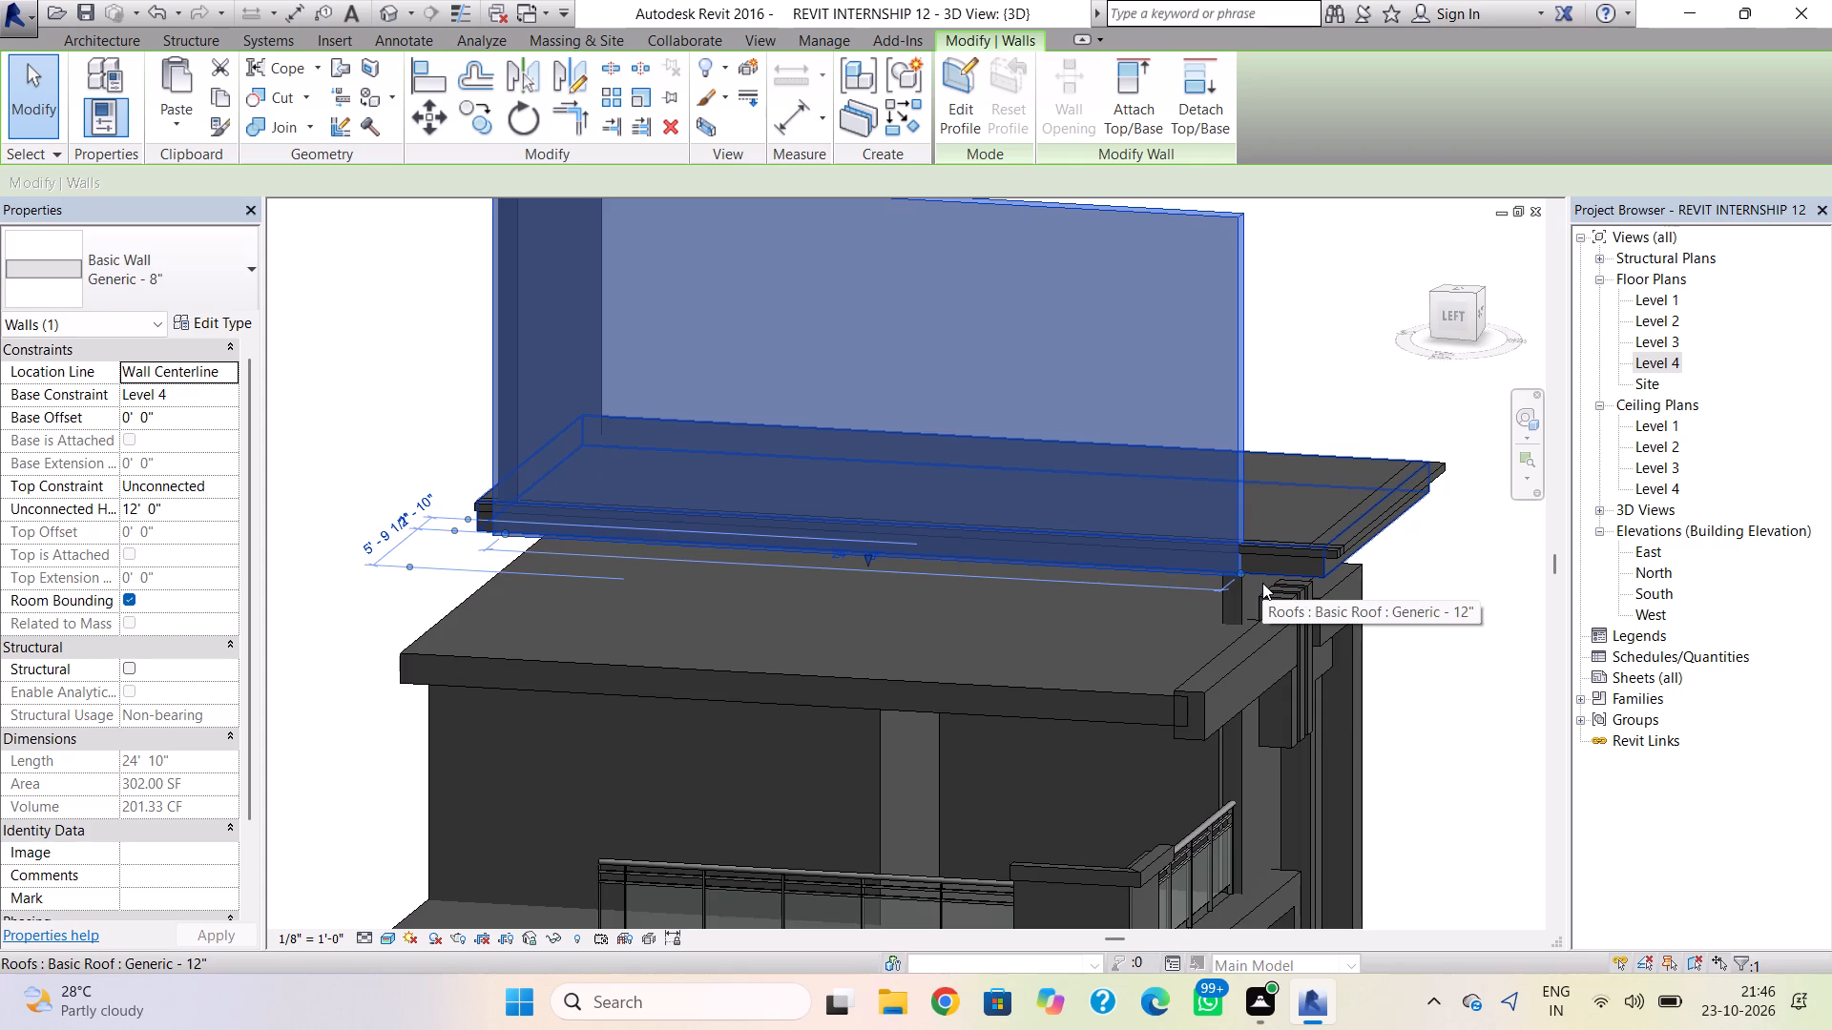
# Nudge the long Level 4 wall back inward about 1' 10", clear of the upper roof's side edge strips.
pyautogui.keyDown('shift'); pyautogui.moveTo(1261, 583); pyautogui.dragTo(936, 732, button='right'); pyautogui.keyUp('shift')
pyautogui.press('Right')
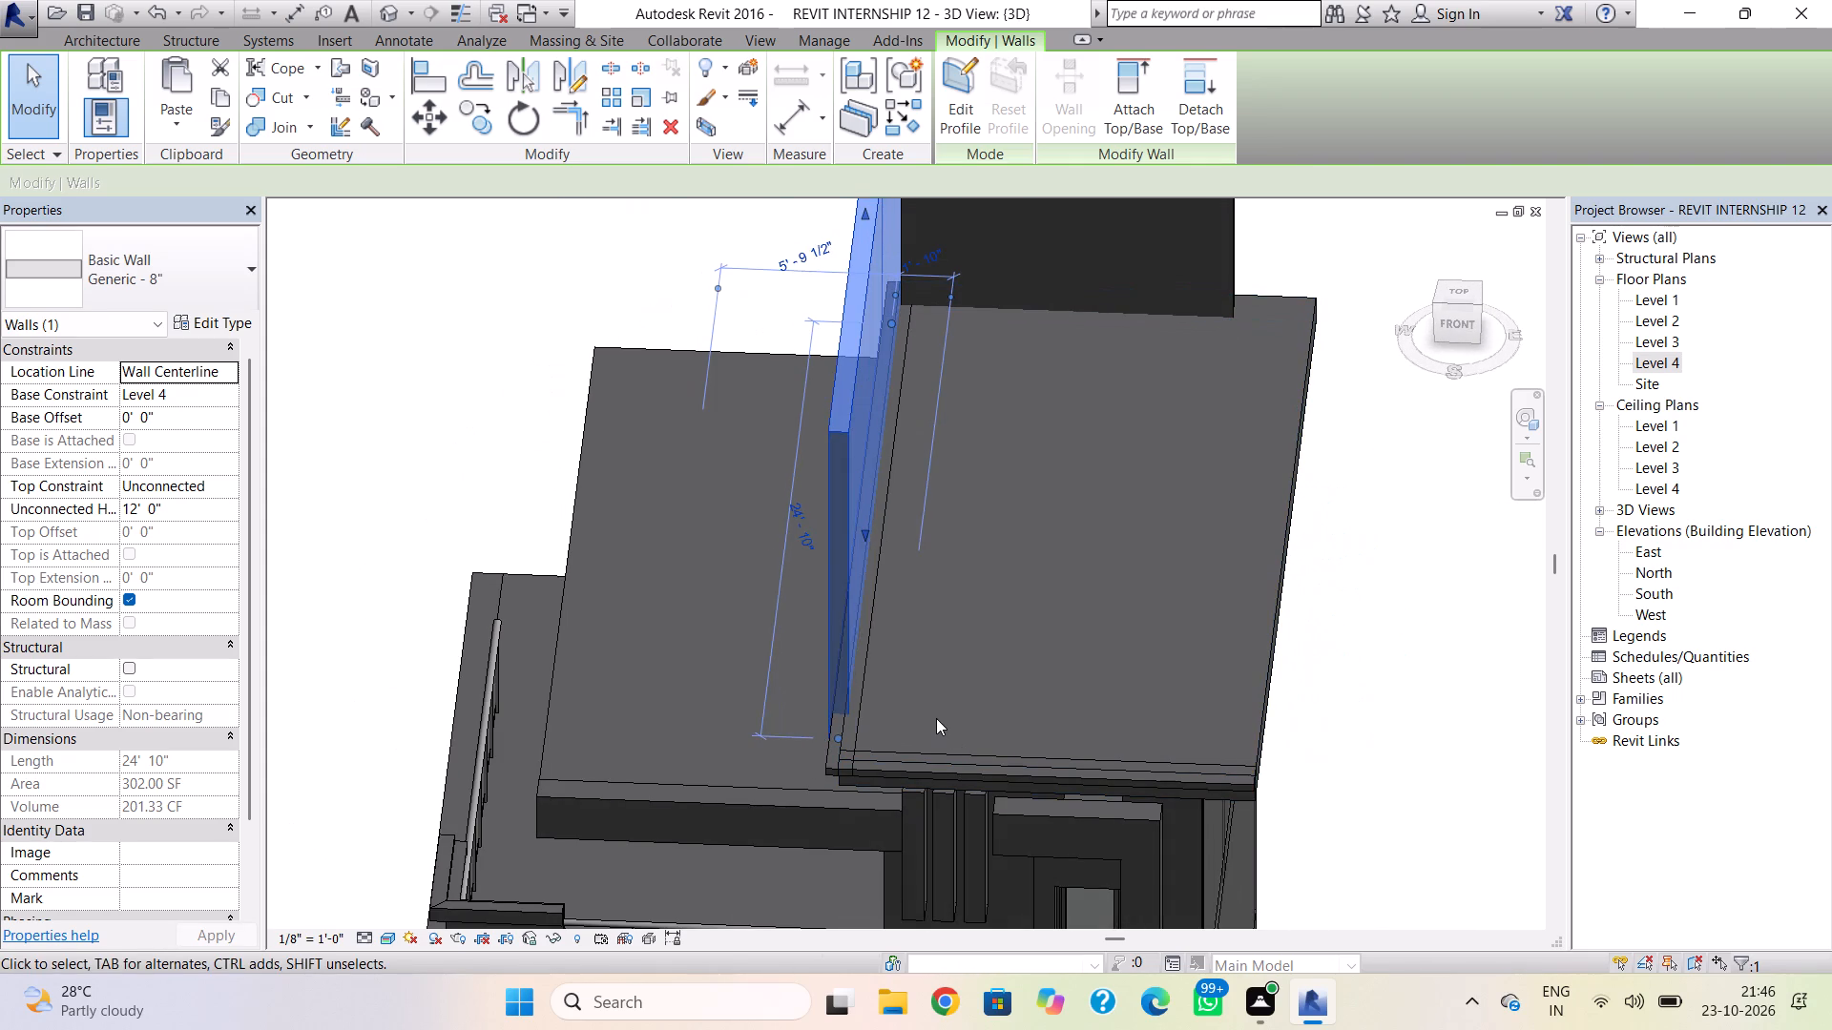
pyautogui.press('Right')
pyautogui.press('Right')
pyautogui.press('Right')
pyautogui.press('Right')
pyautogui.press('Right')
pyautogui.press('Right')
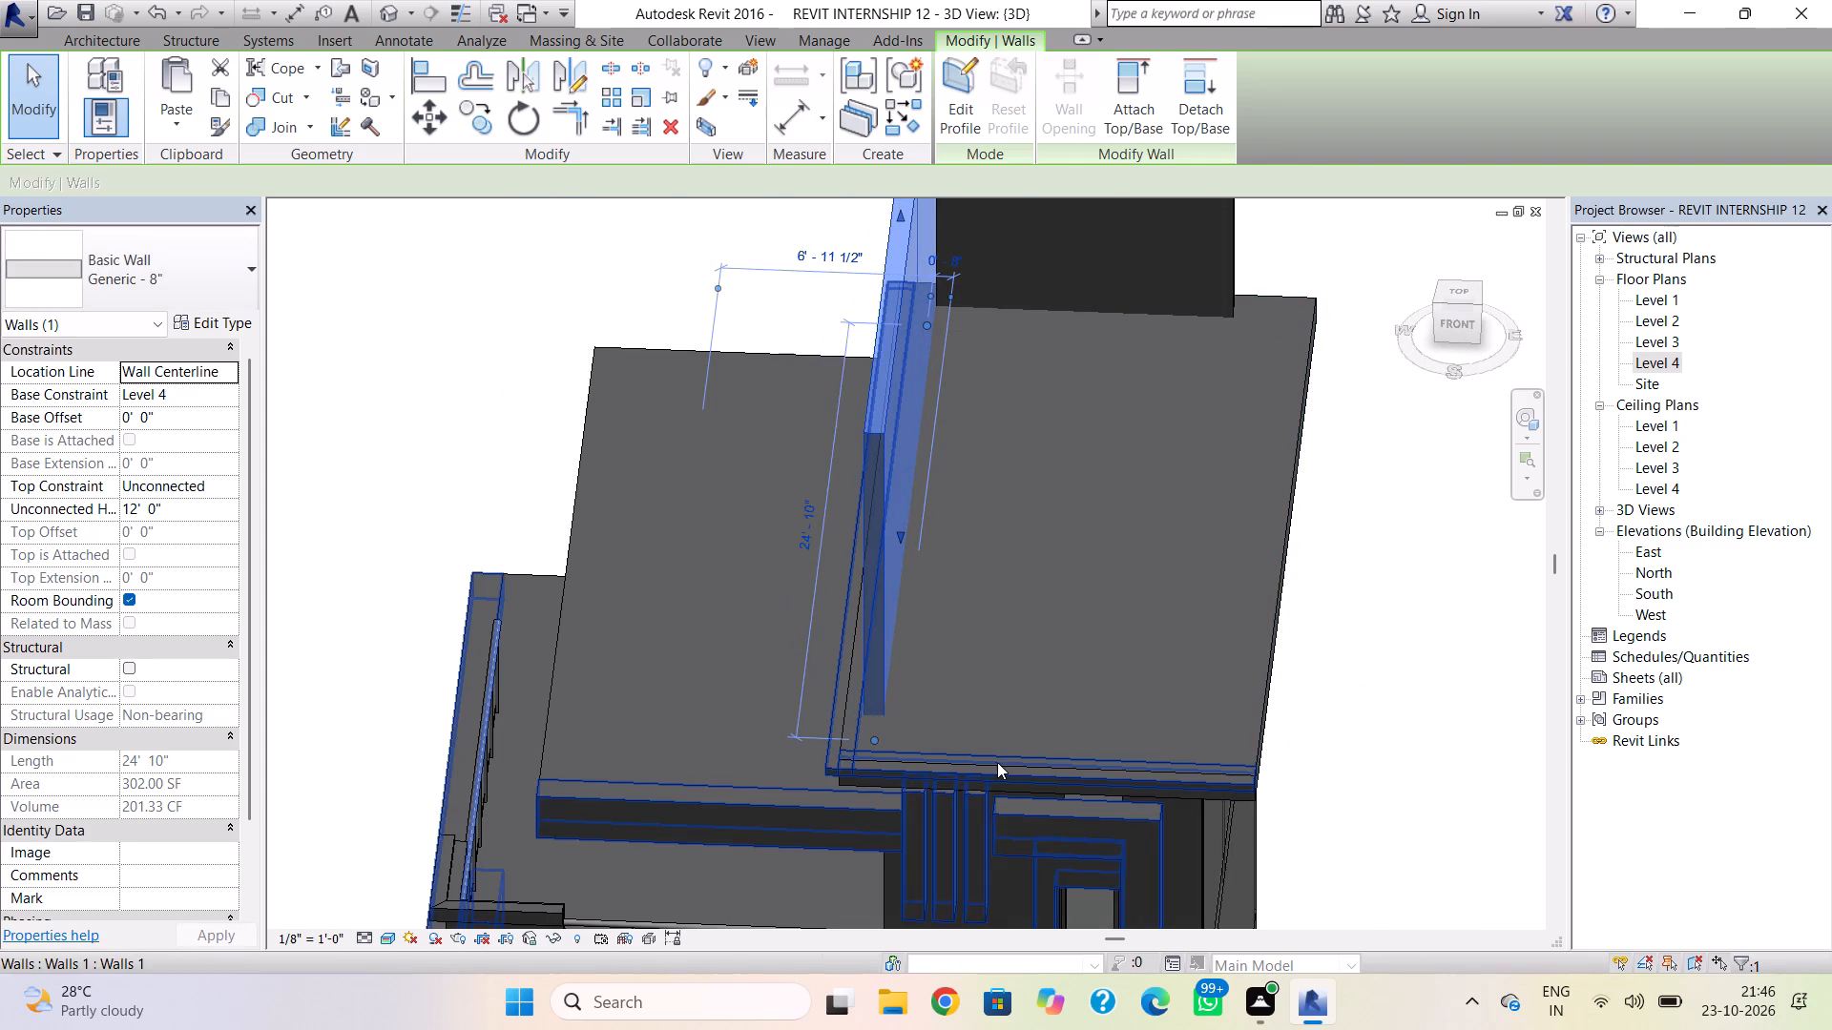
pyautogui.keyDown('shift'); pyautogui.moveTo(999, 762); pyautogui.dragTo(1019, 620, button='right'); pyautogui.keyUp('shift')
pyautogui.press('Right')
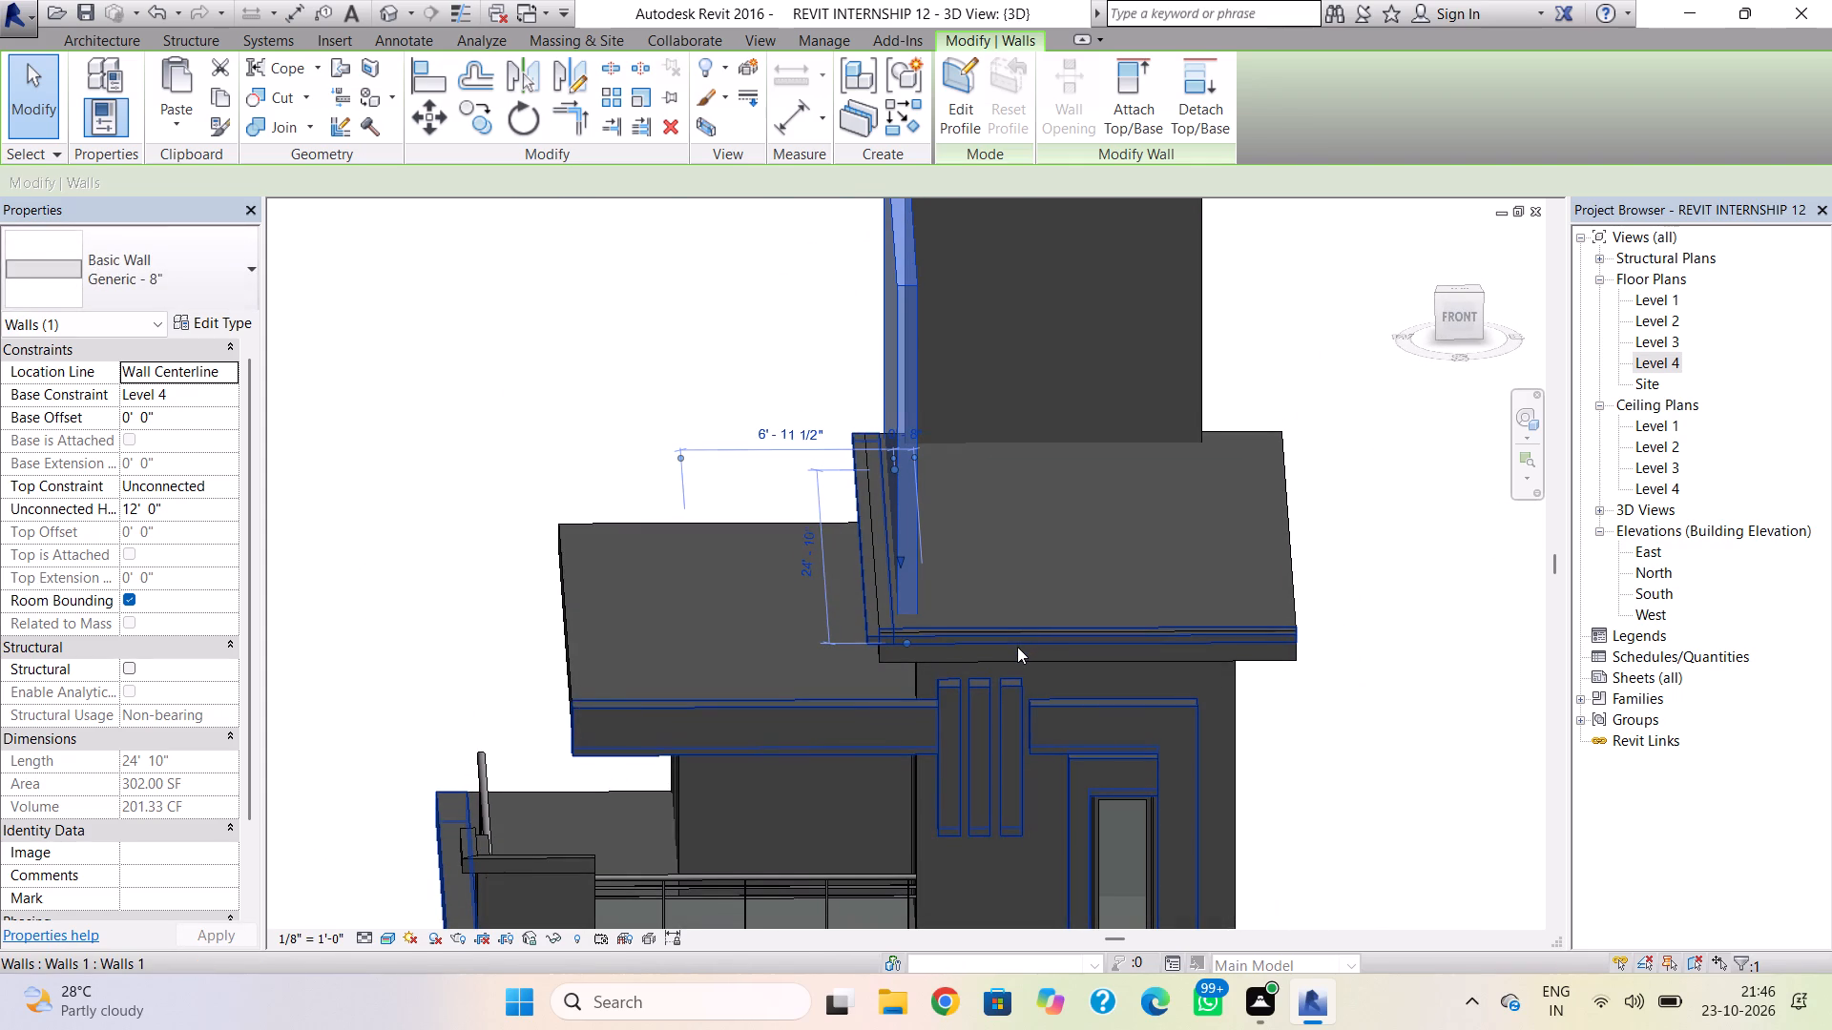
pyautogui.press('Right')
pyautogui.press('Right')
pyautogui.press('Right')
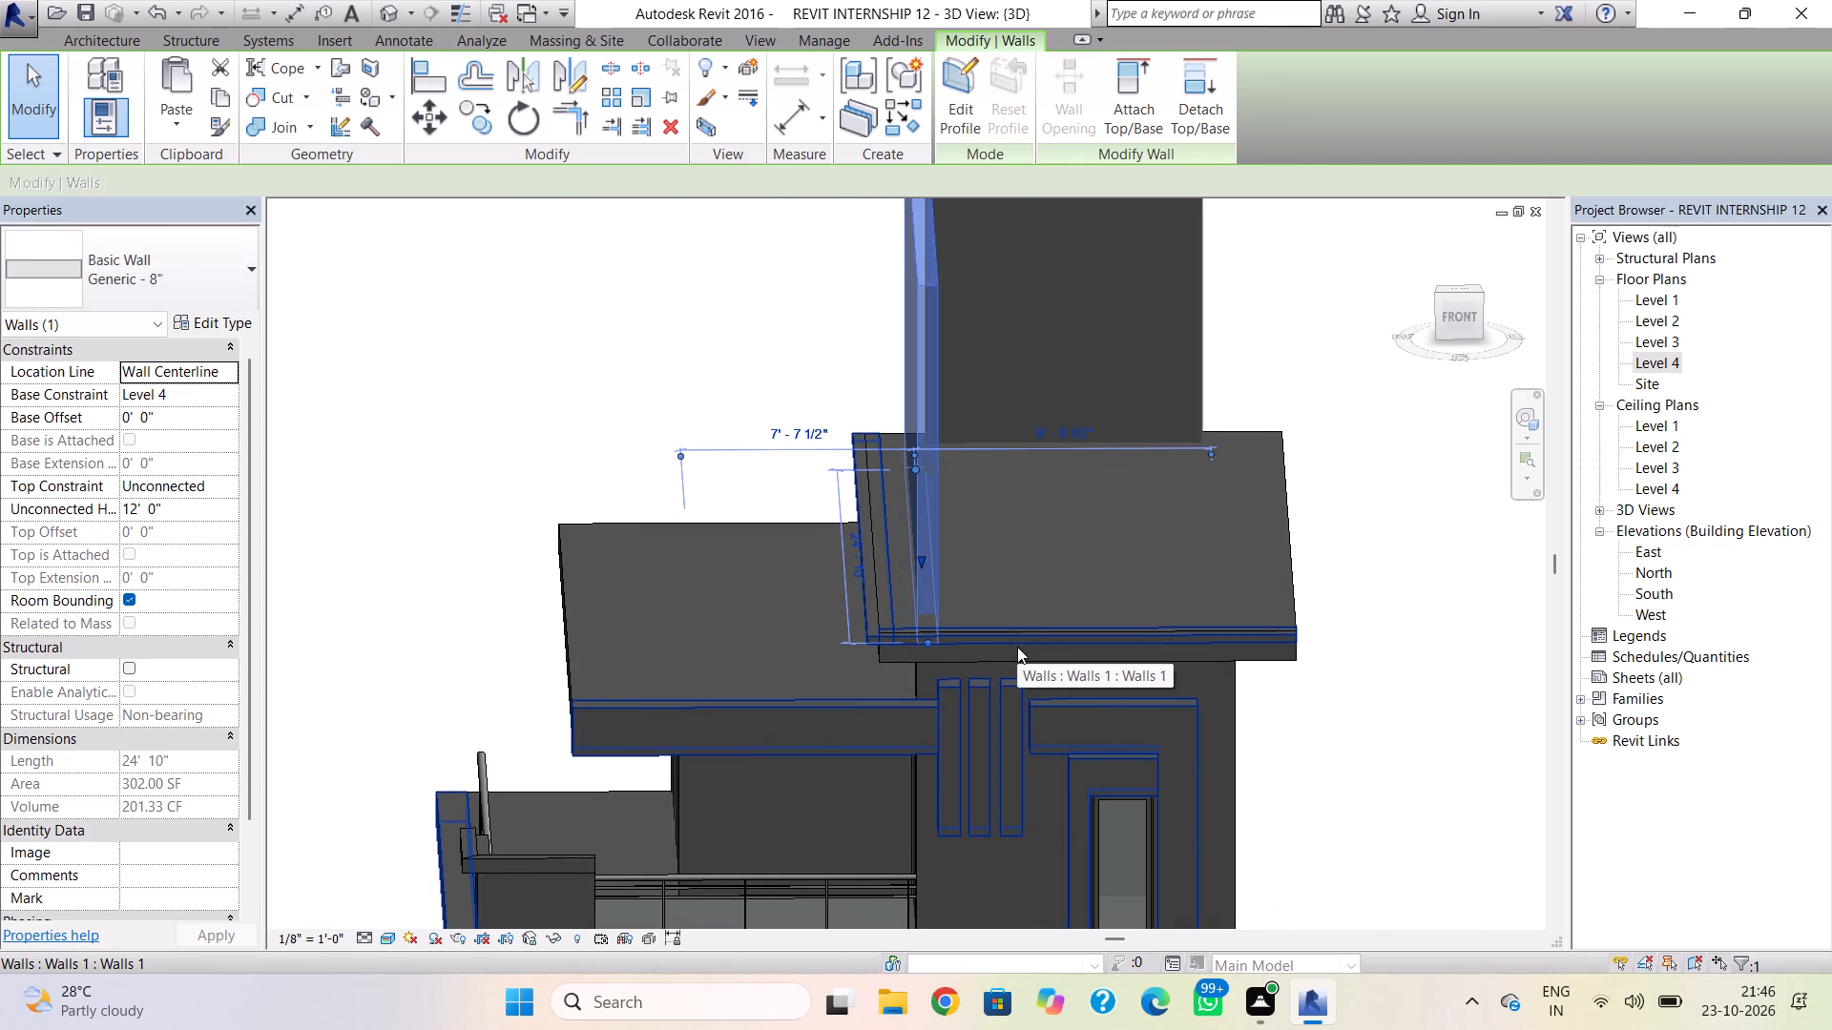
# Extend the long Level 4 wall's base down to the lower roof's top surface, at a base offset of -2' 0".
pyautogui.keyDown('shift'); pyautogui.moveTo(1009, 654); pyautogui.dragTo(1358, 641, button='right'); pyautogui.keyUp('shift')
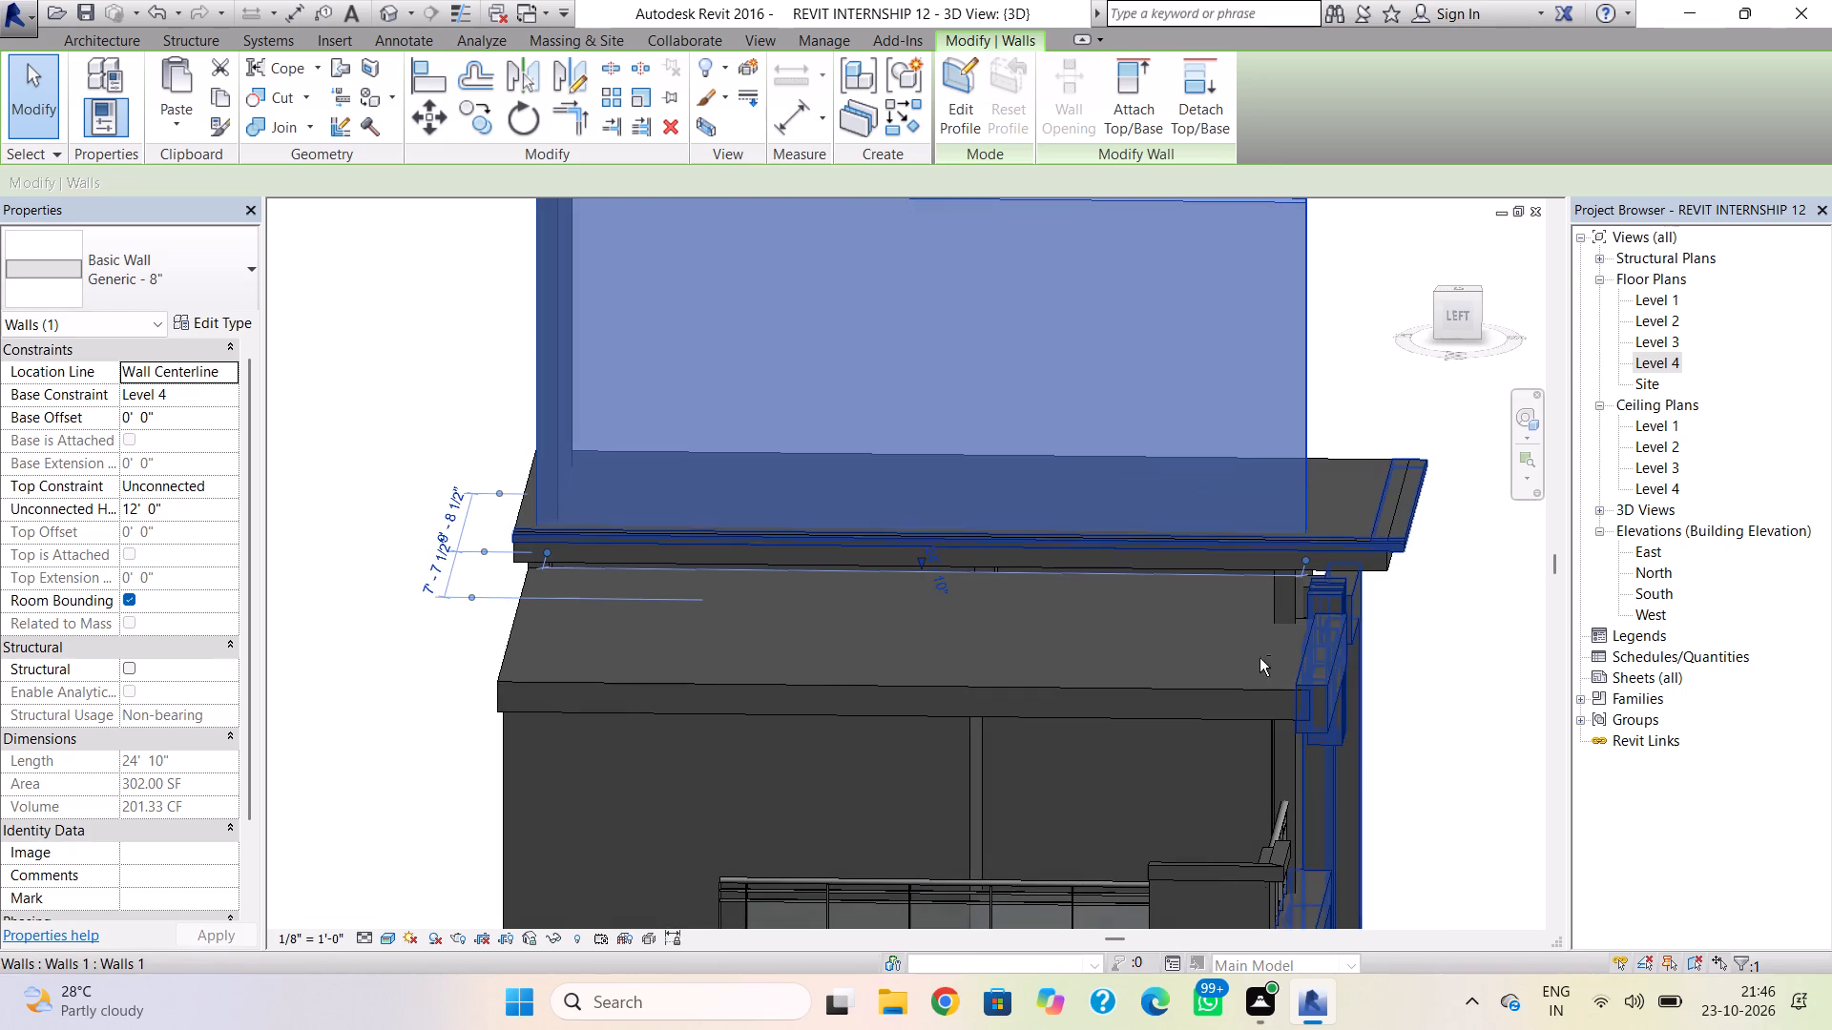
pyautogui.moveTo(919, 561); pyautogui.dragTo(919, 589)
pyautogui.press('Escape')
pyautogui.scroll(7, 923, 577)
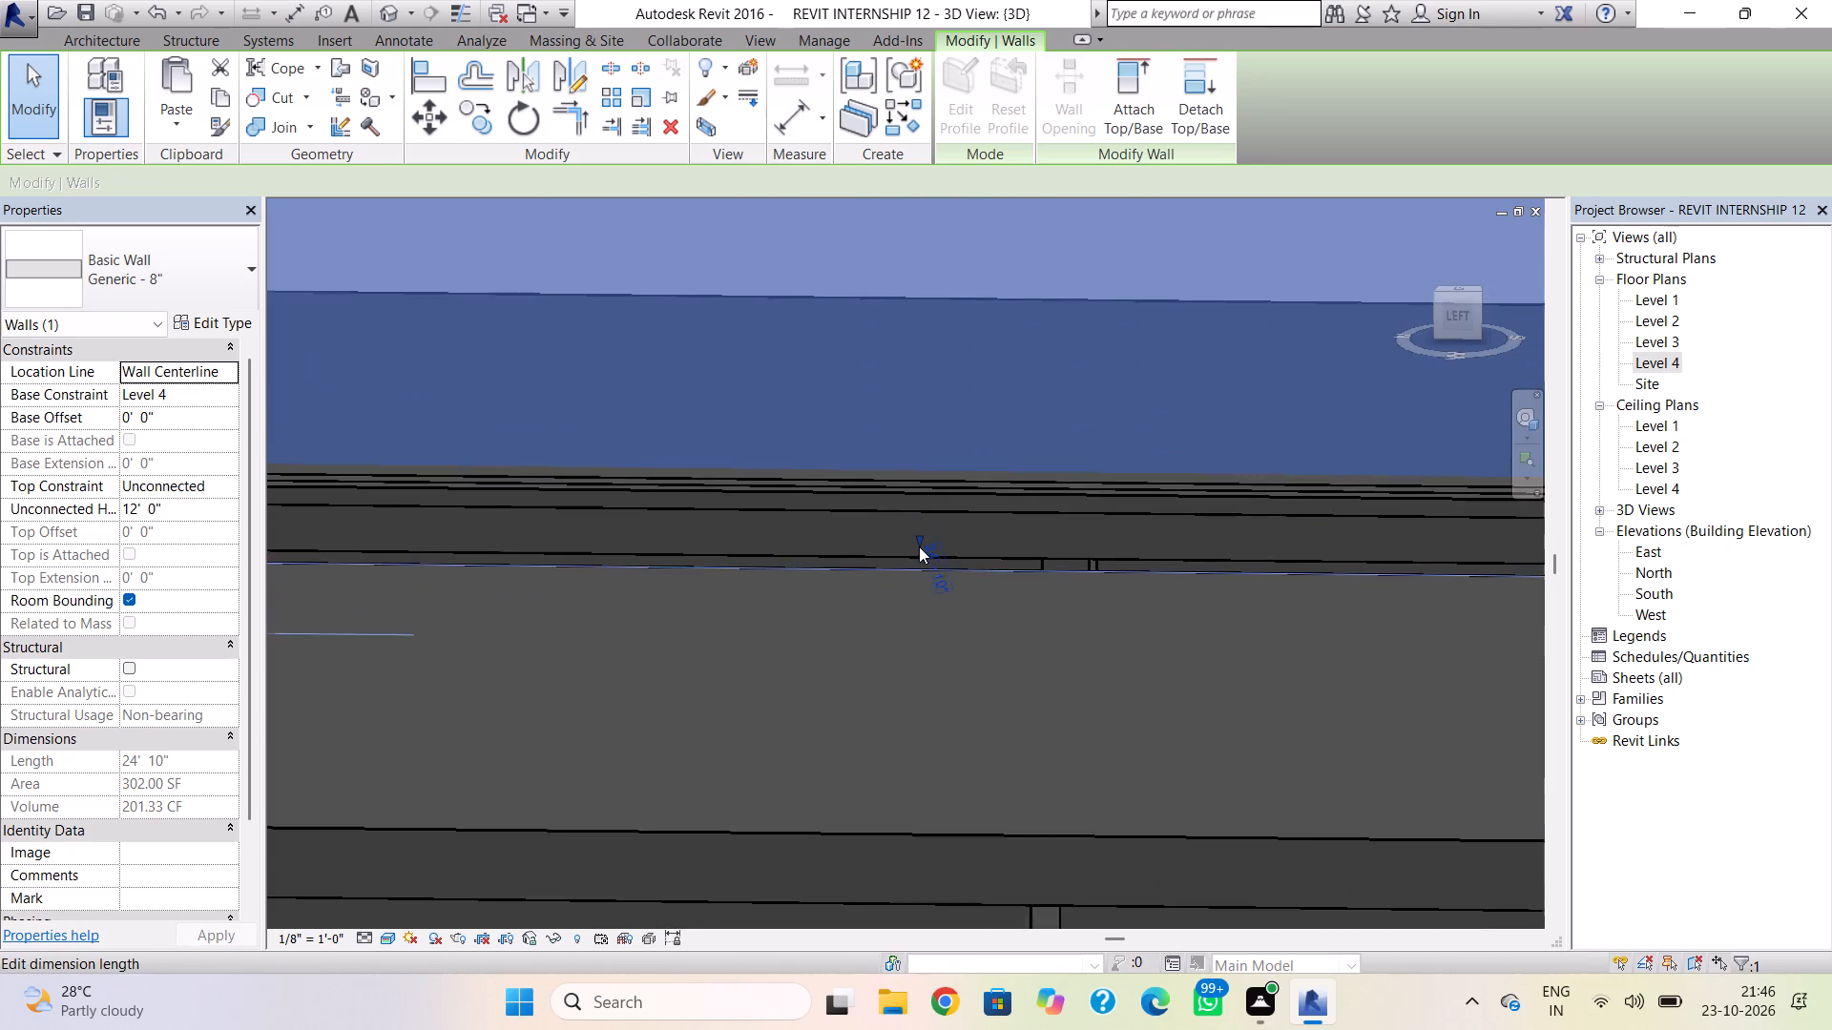
pyautogui.moveTo(918, 538); pyautogui.dragTo(922, 686)
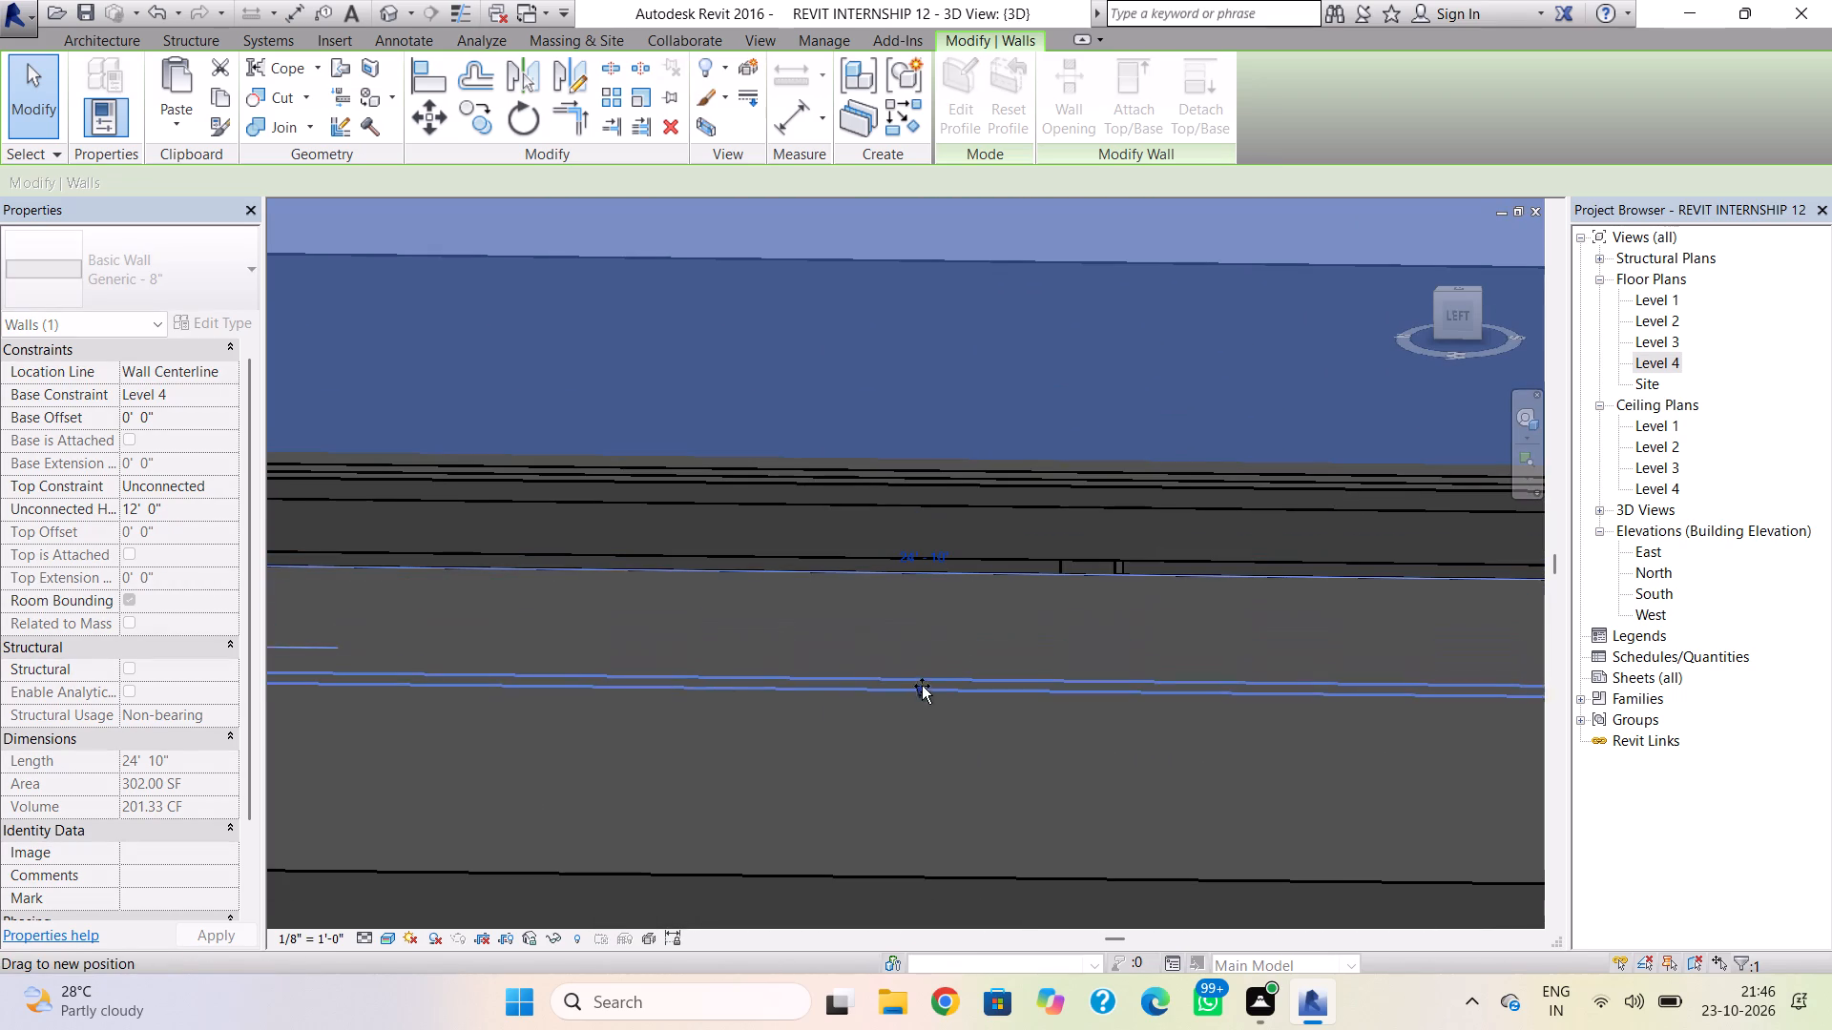
pyautogui.moveTo(922, 686); pyautogui.dragTo(922, 688)
pyautogui.scroll(-8, 922, 690)
pyautogui.moveTo(933, 711); pyautogui.dragTo(985, 652, button='middle')
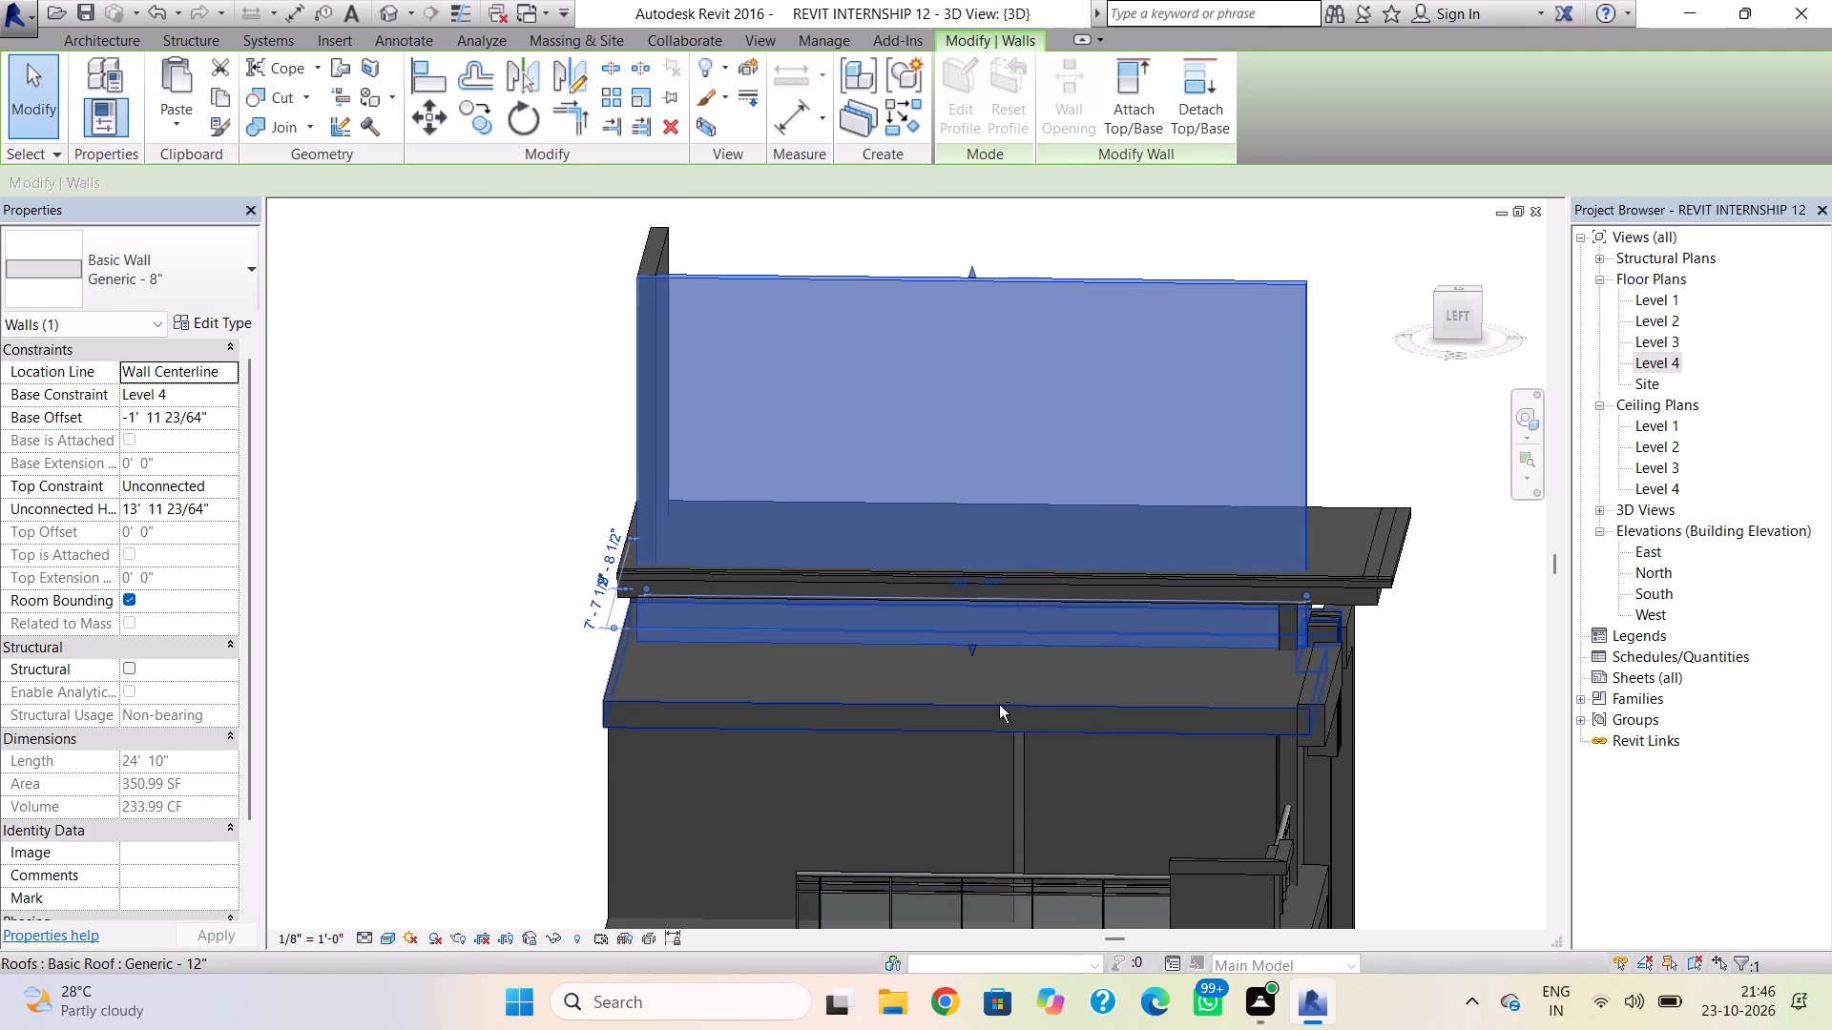
pyautogui.keyDown('shift'); pyautogui.moveTo(999, 705); pyautogui.dragTo(1001, 632, button='right'); pyautogui.keyUp('shift')
pyautogui.click(1455, 310)
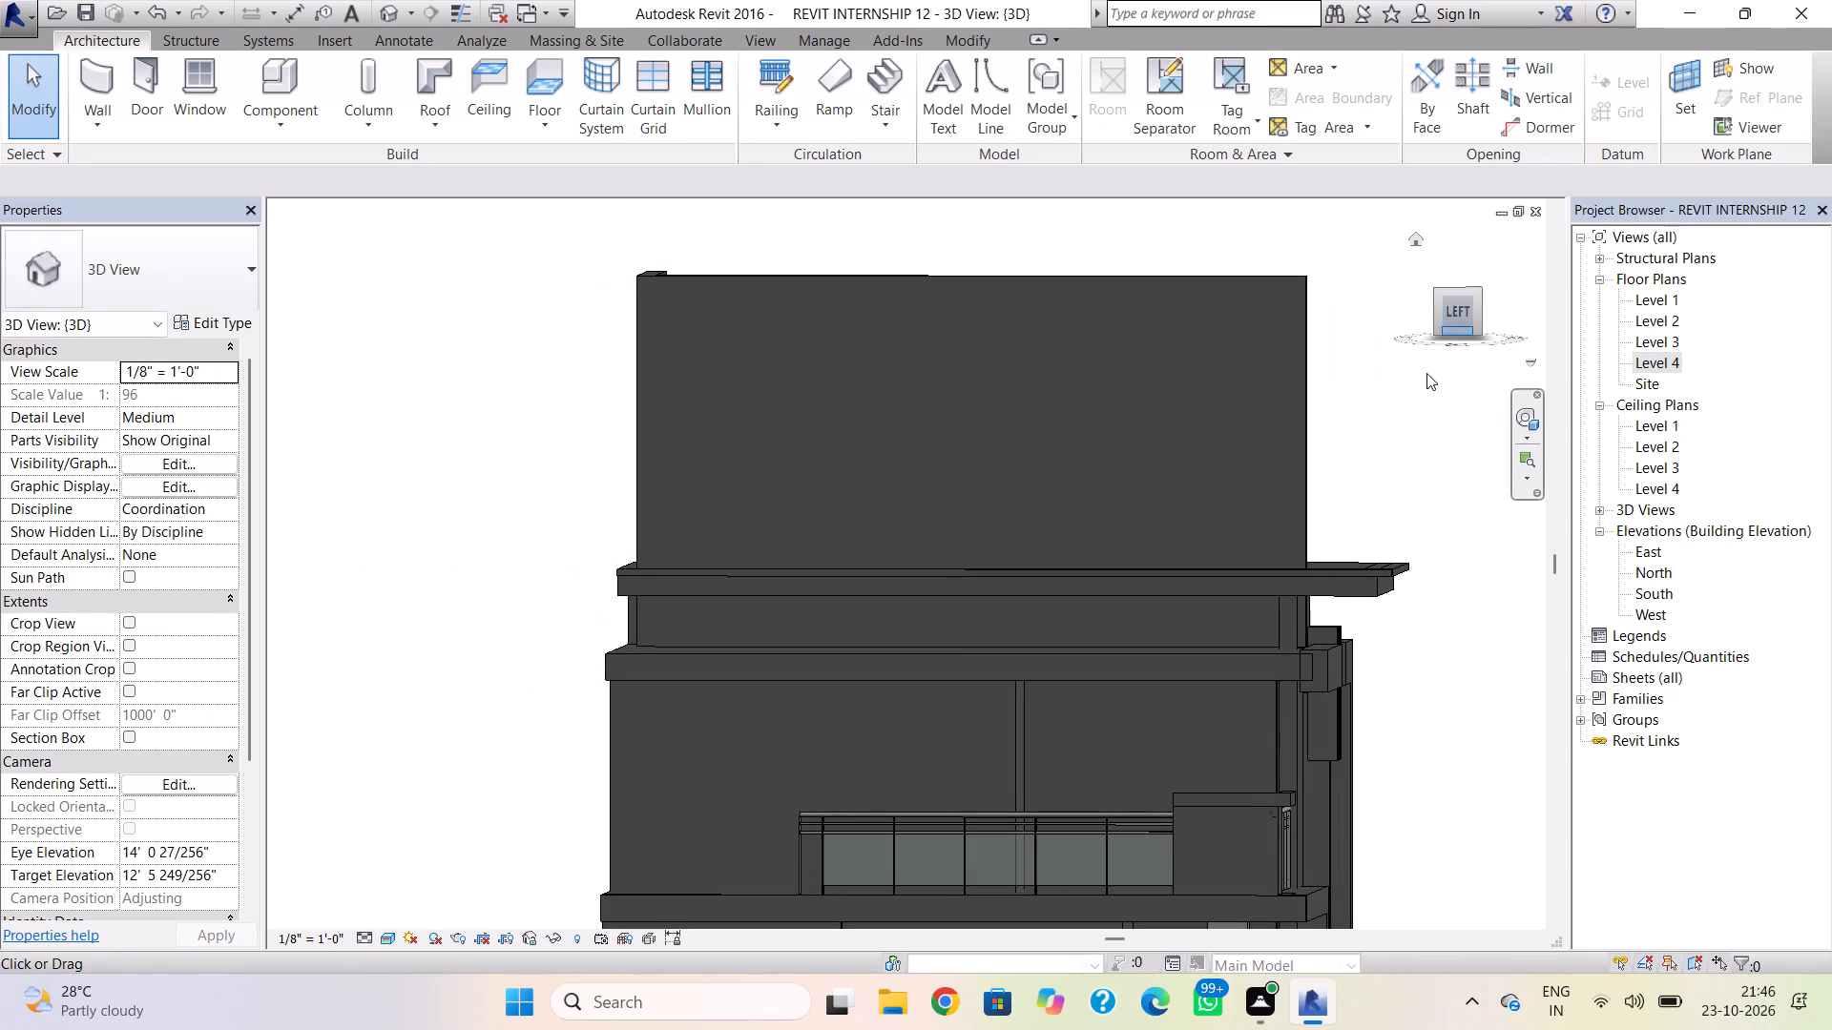
pyautogui.scroll(3, 1115, 637)
pyautogui.click(1078, 643)
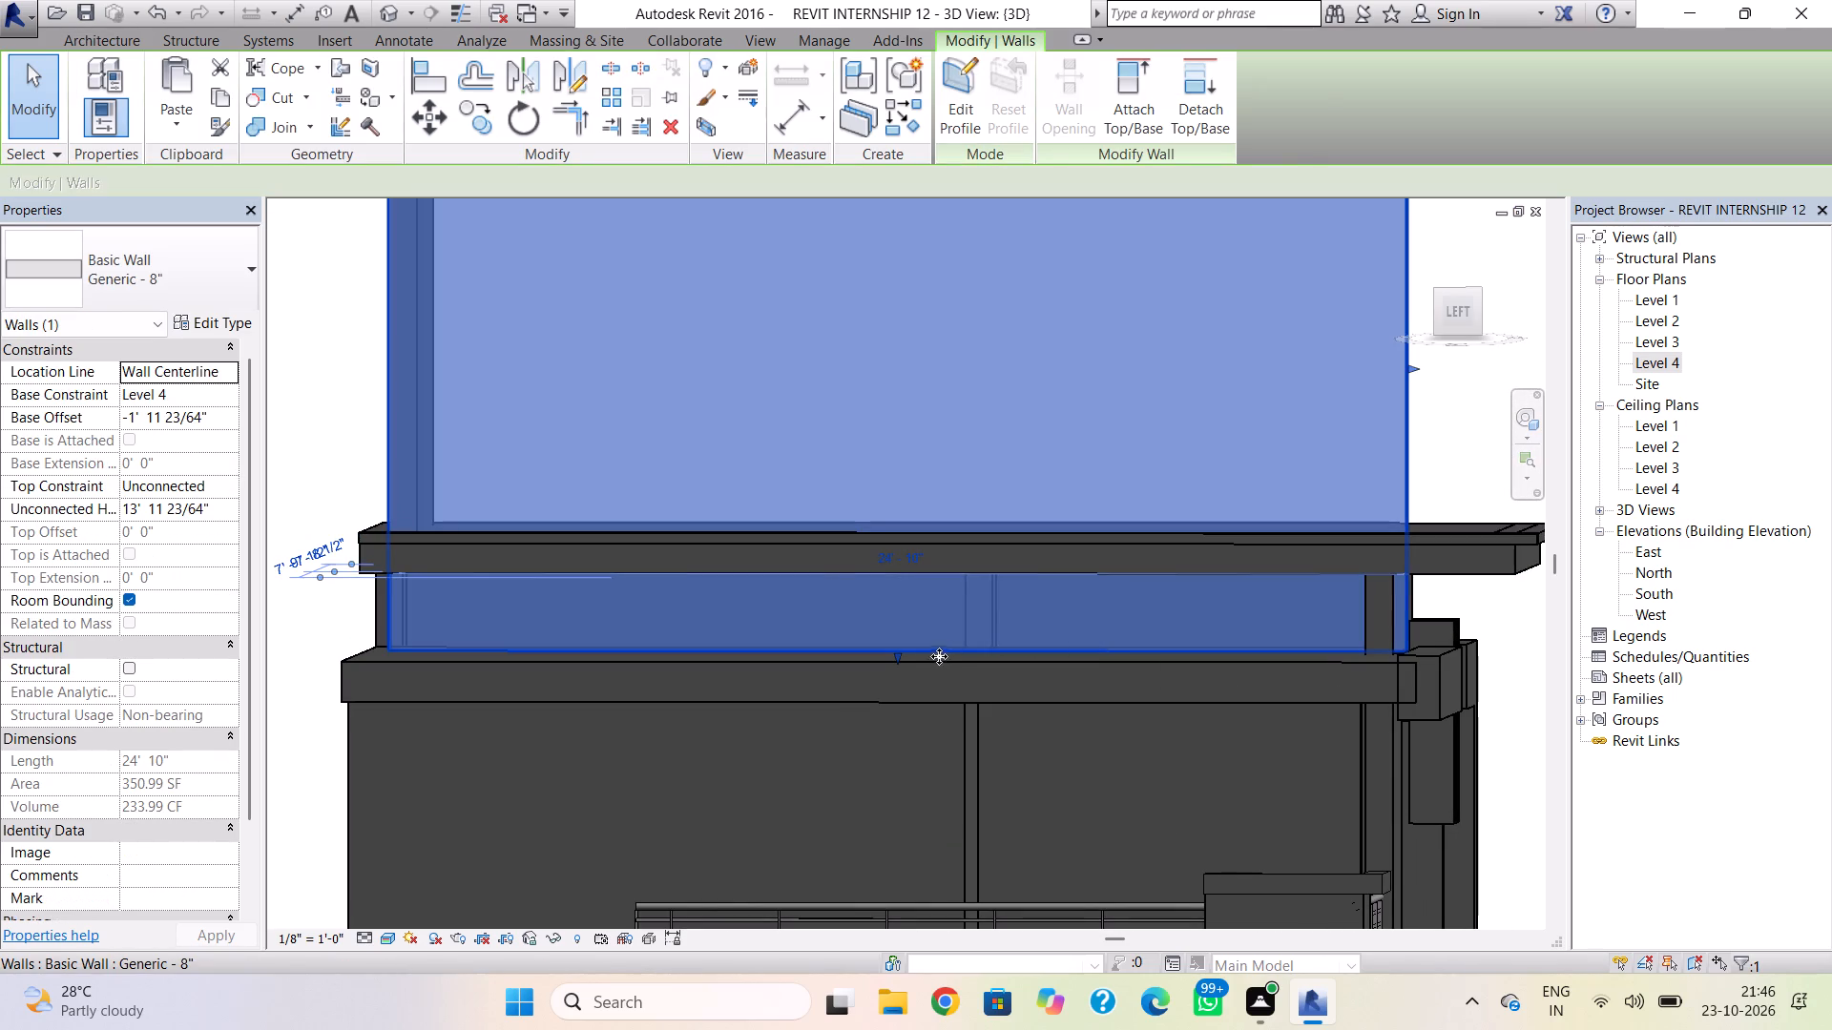
pyautogui.click(898, 657)
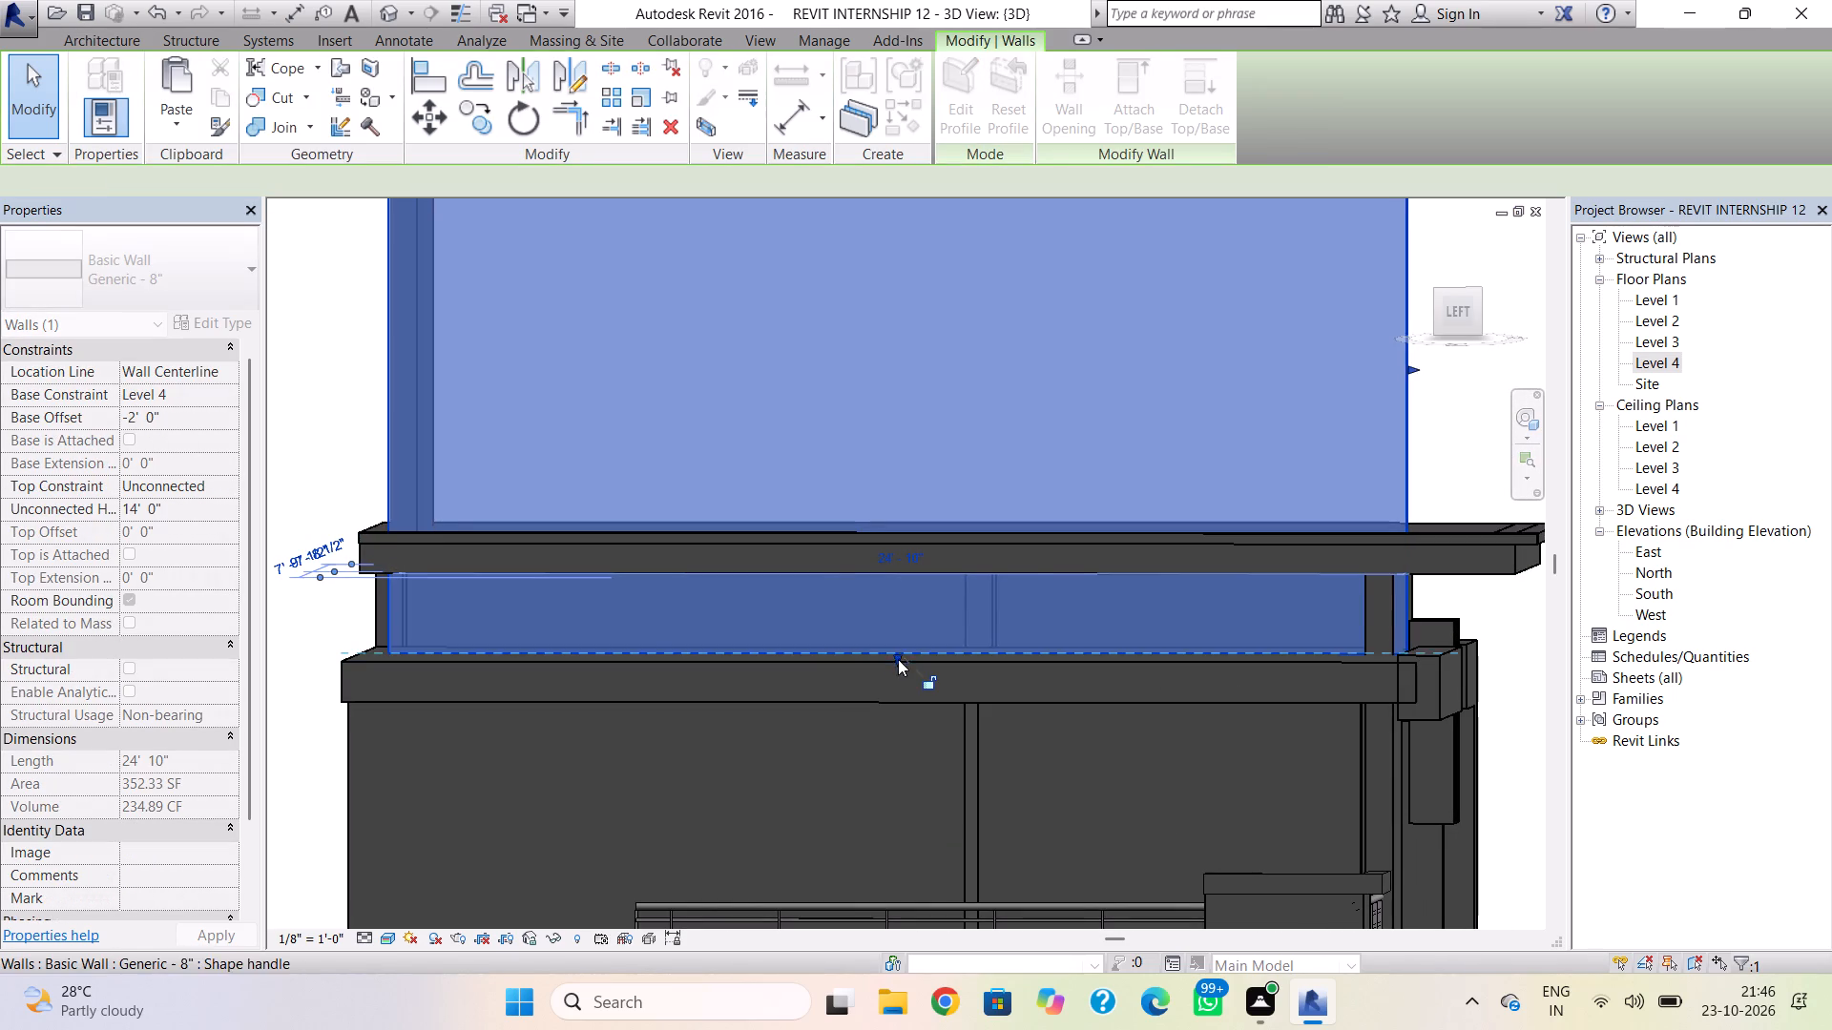
# Extend the short rear Level 4 wall's base down to the lower roof, at a base offset of -2' 0".
pyautogui.keyDown('shift'); pyautogui.moveTo(733, 672); pyautogui.dragTo(1065, 706, button='right'); pyautogui.keyUp('shift')
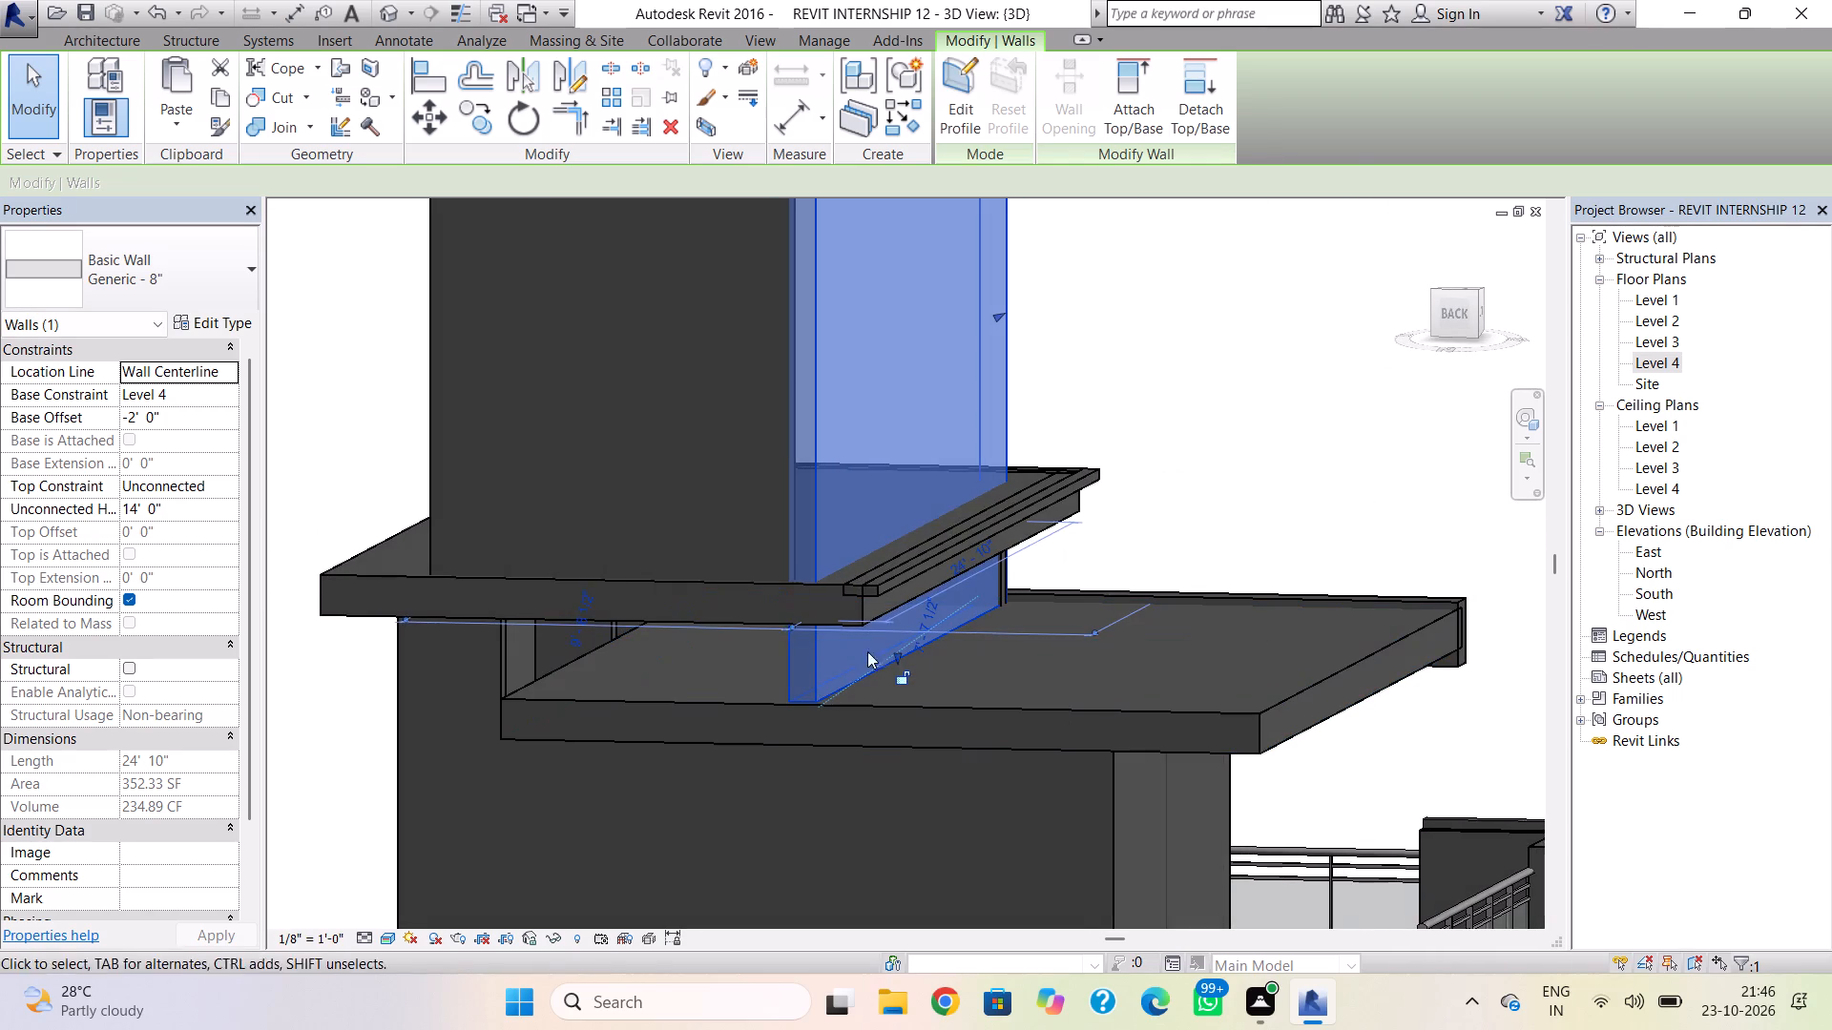
pyautogui.click(751, 580)
pyautogui.click(439, 516)
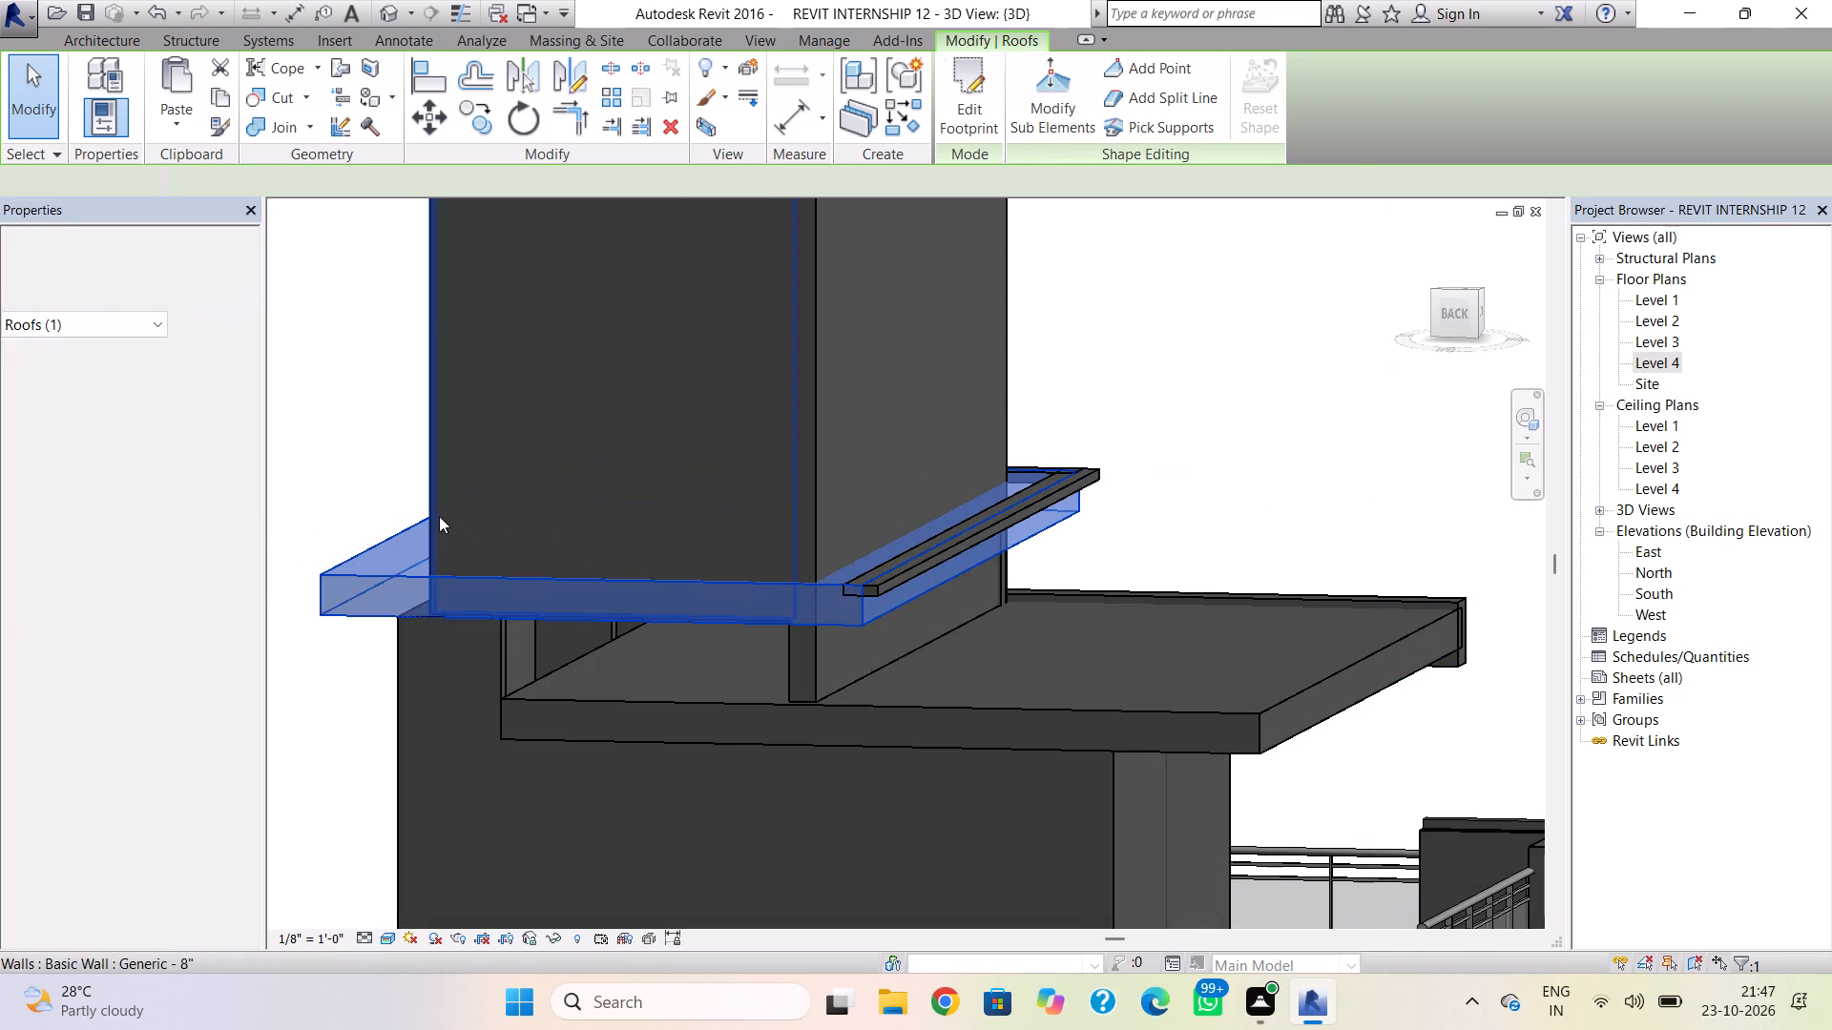
pyautogui.scroll(8, 612, 624)
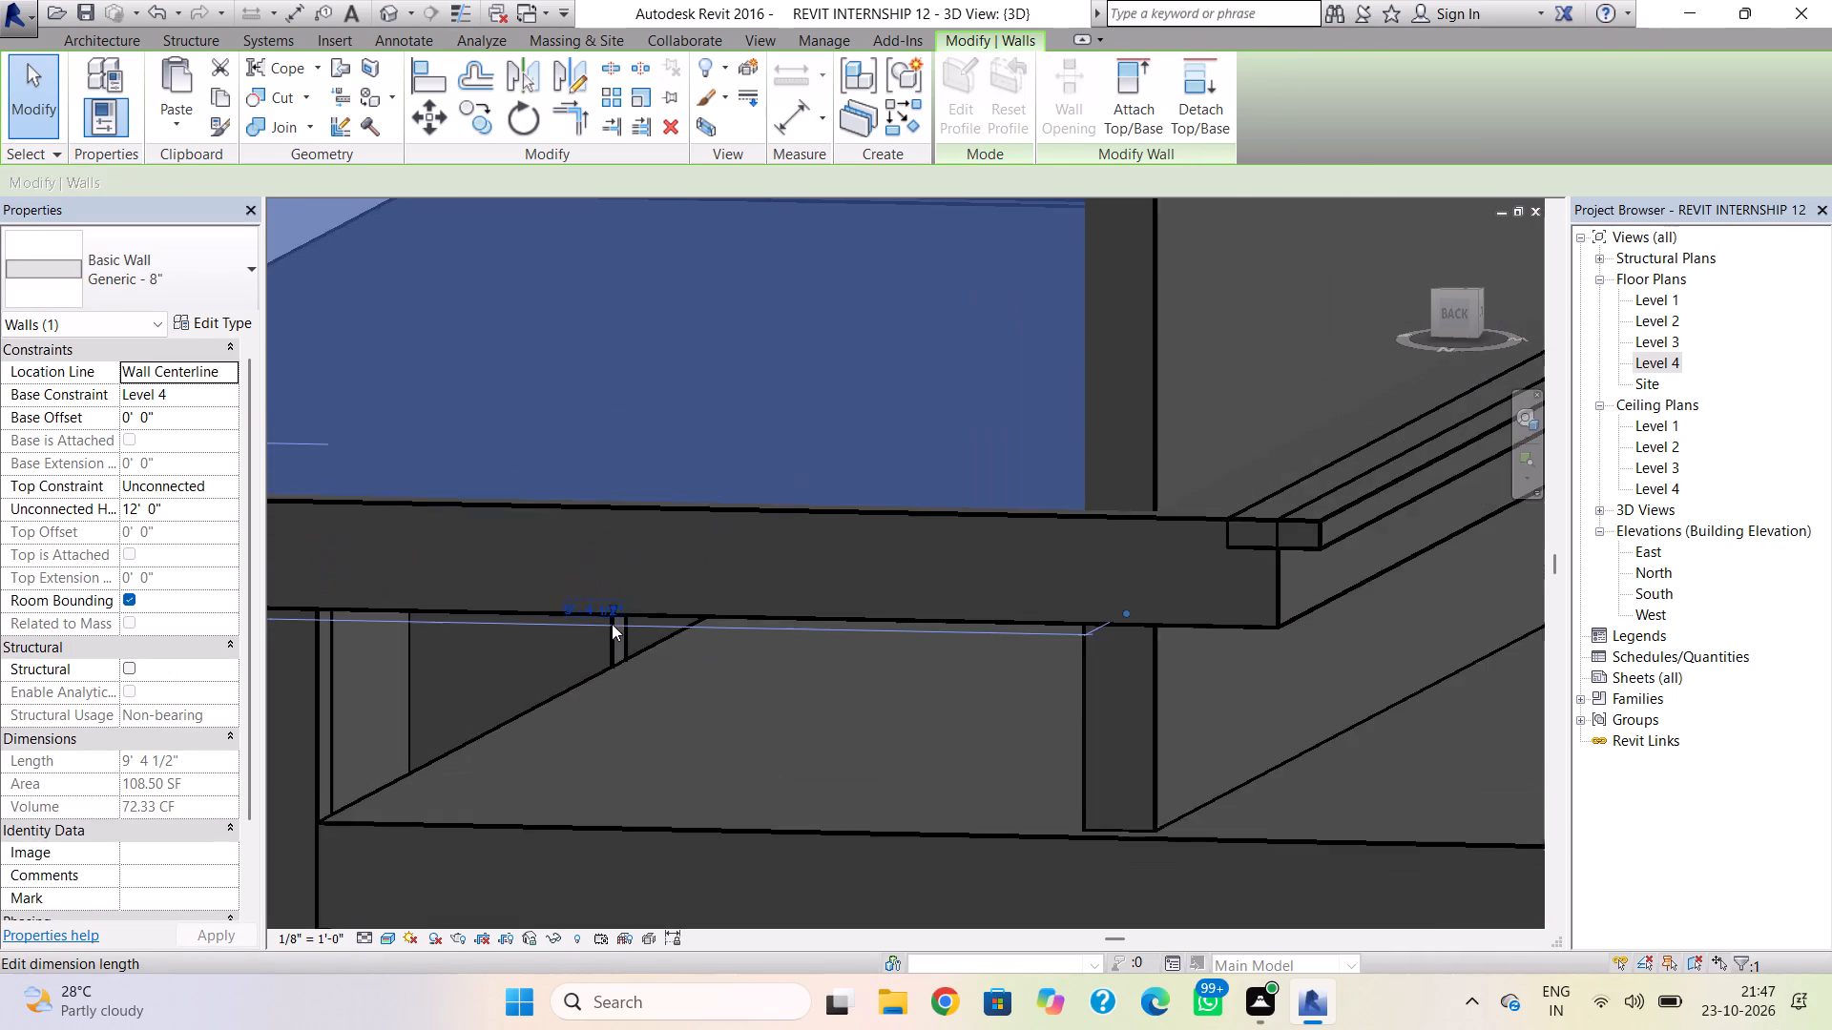
pyautogui.scroll(4, 615, 616)
pyautogui.moveTo(614, 597); pyautogui.dragTo(620, 744)
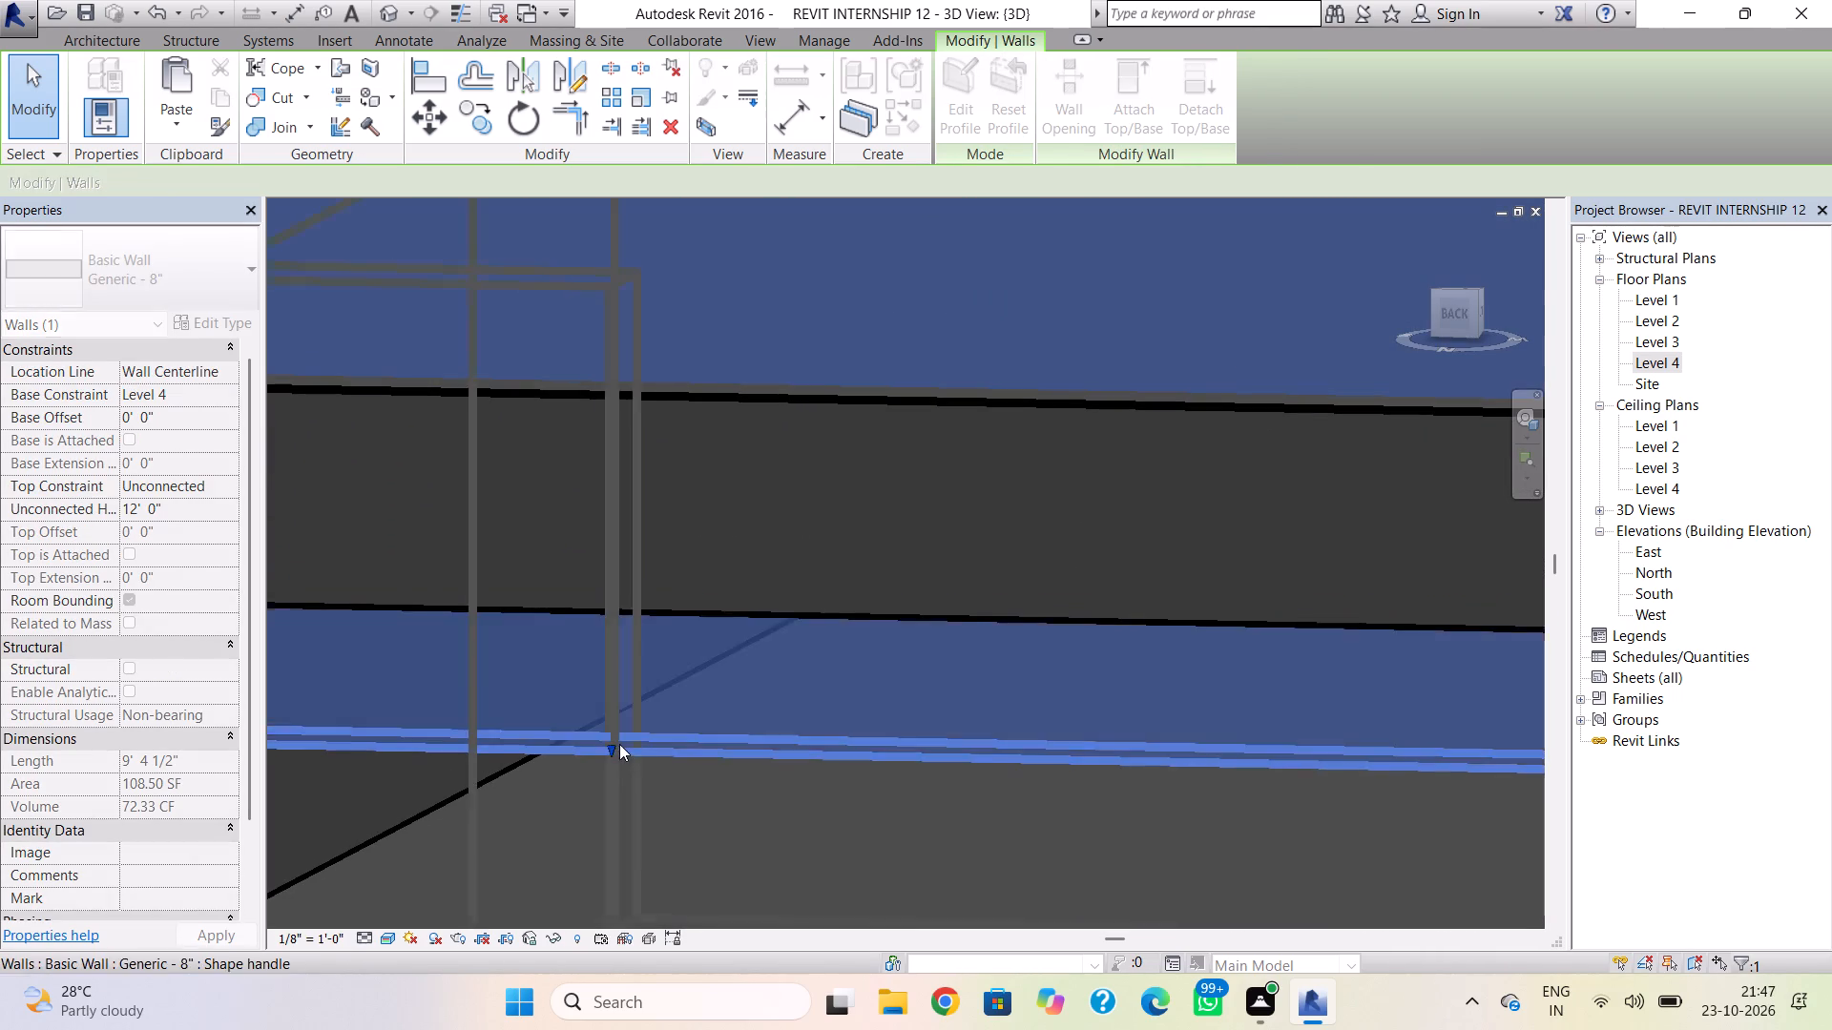
pyautogui.scroll(-2, 619, 744)
pyautogui.moveTo(619, 744); pyautogui.dragTo(699, 565, button='middle')
pyautogui.moveTo(690, 571); pyautogui.dragTo(688, 724)
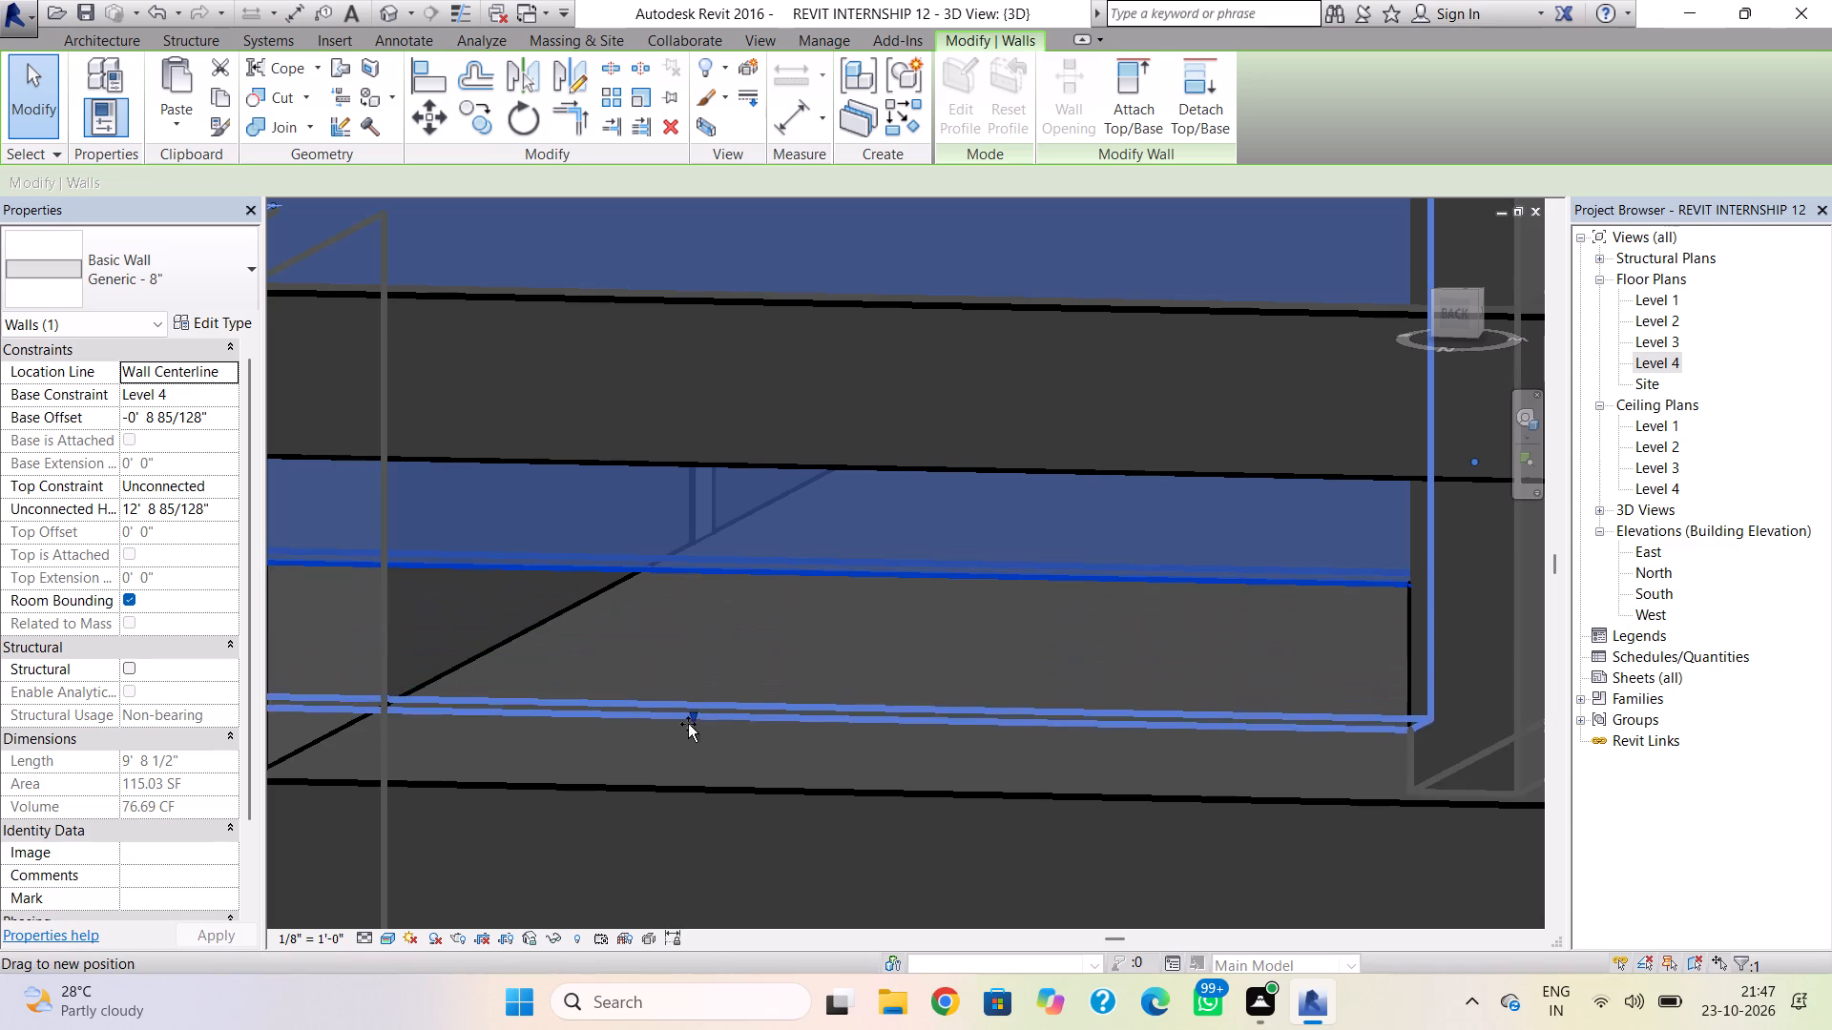
pyautogui.moveTo(688, 724); pyautogui.dragTo(685, 775)
pyautogui.press('Escape')
# Lower the short rear wall's top to the upper roof's underside, making the wall 2' 0" high.
pyautogui.scroll(-9, 775, 719)
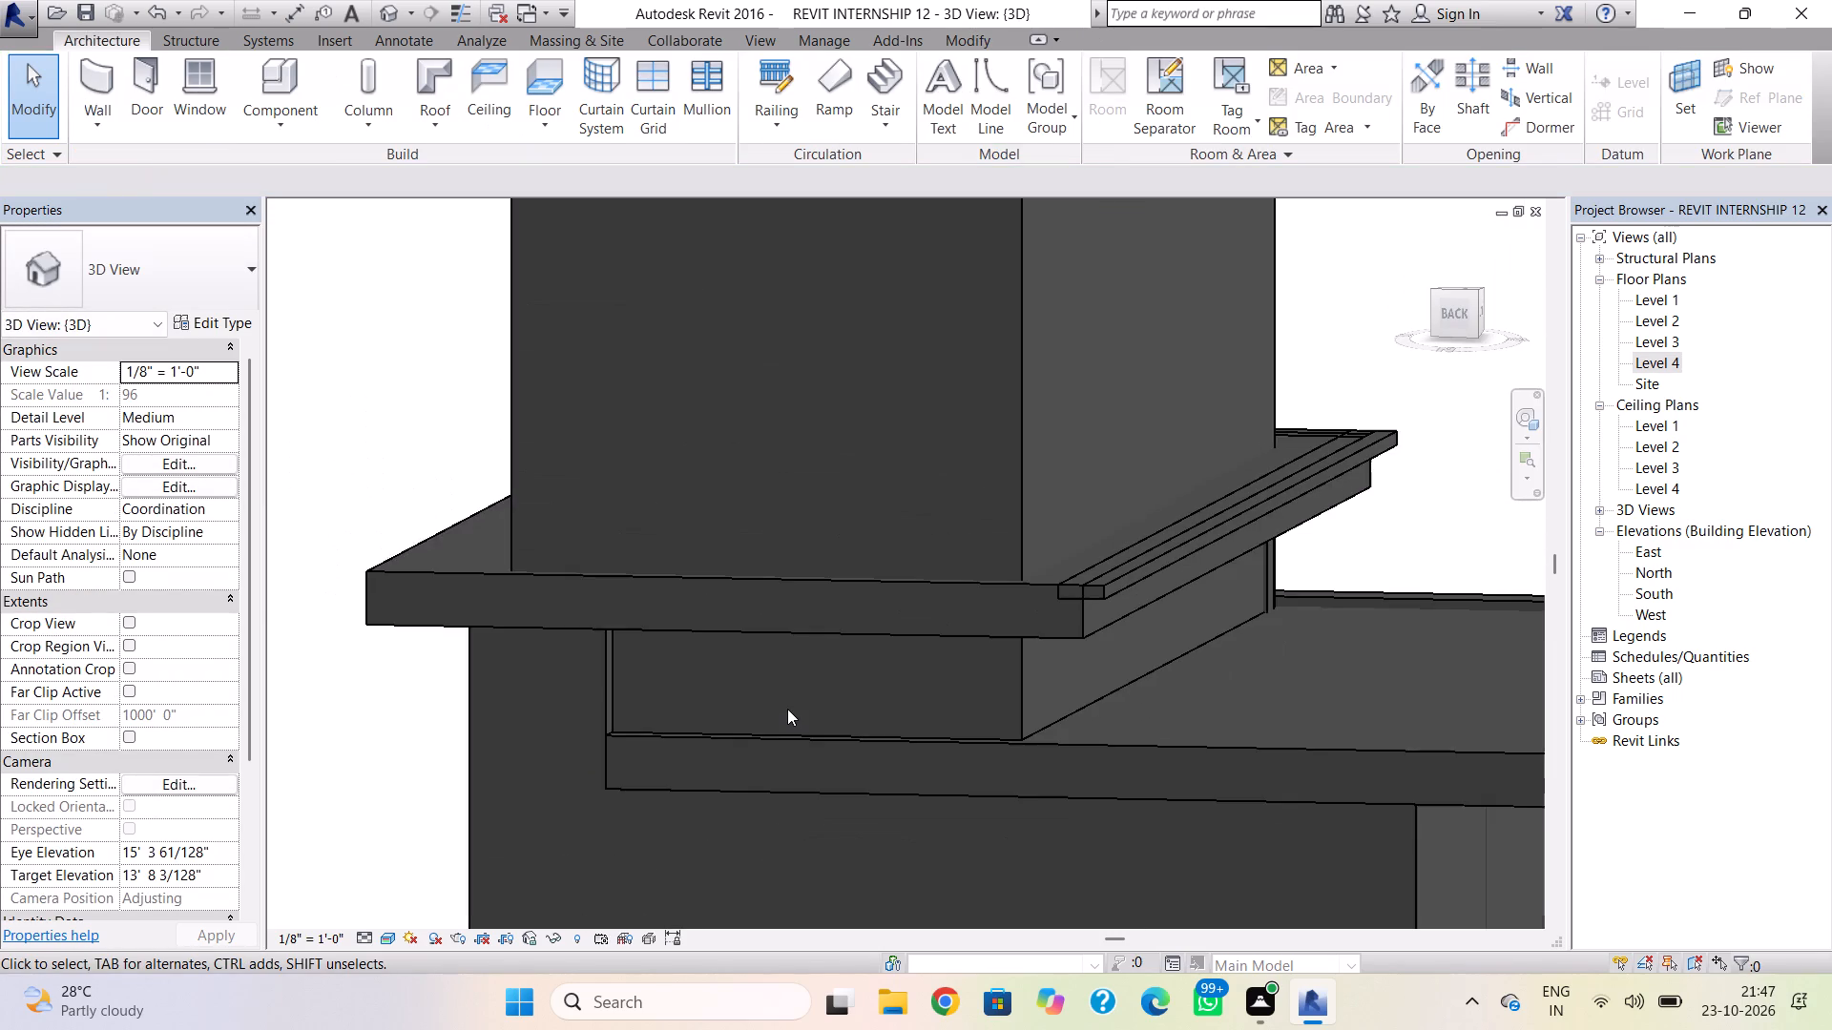
pyautogui.scroll(-3, 820, 551)
pyautogui.middleClick(820, 551)
pyautogui.click(857, 256)
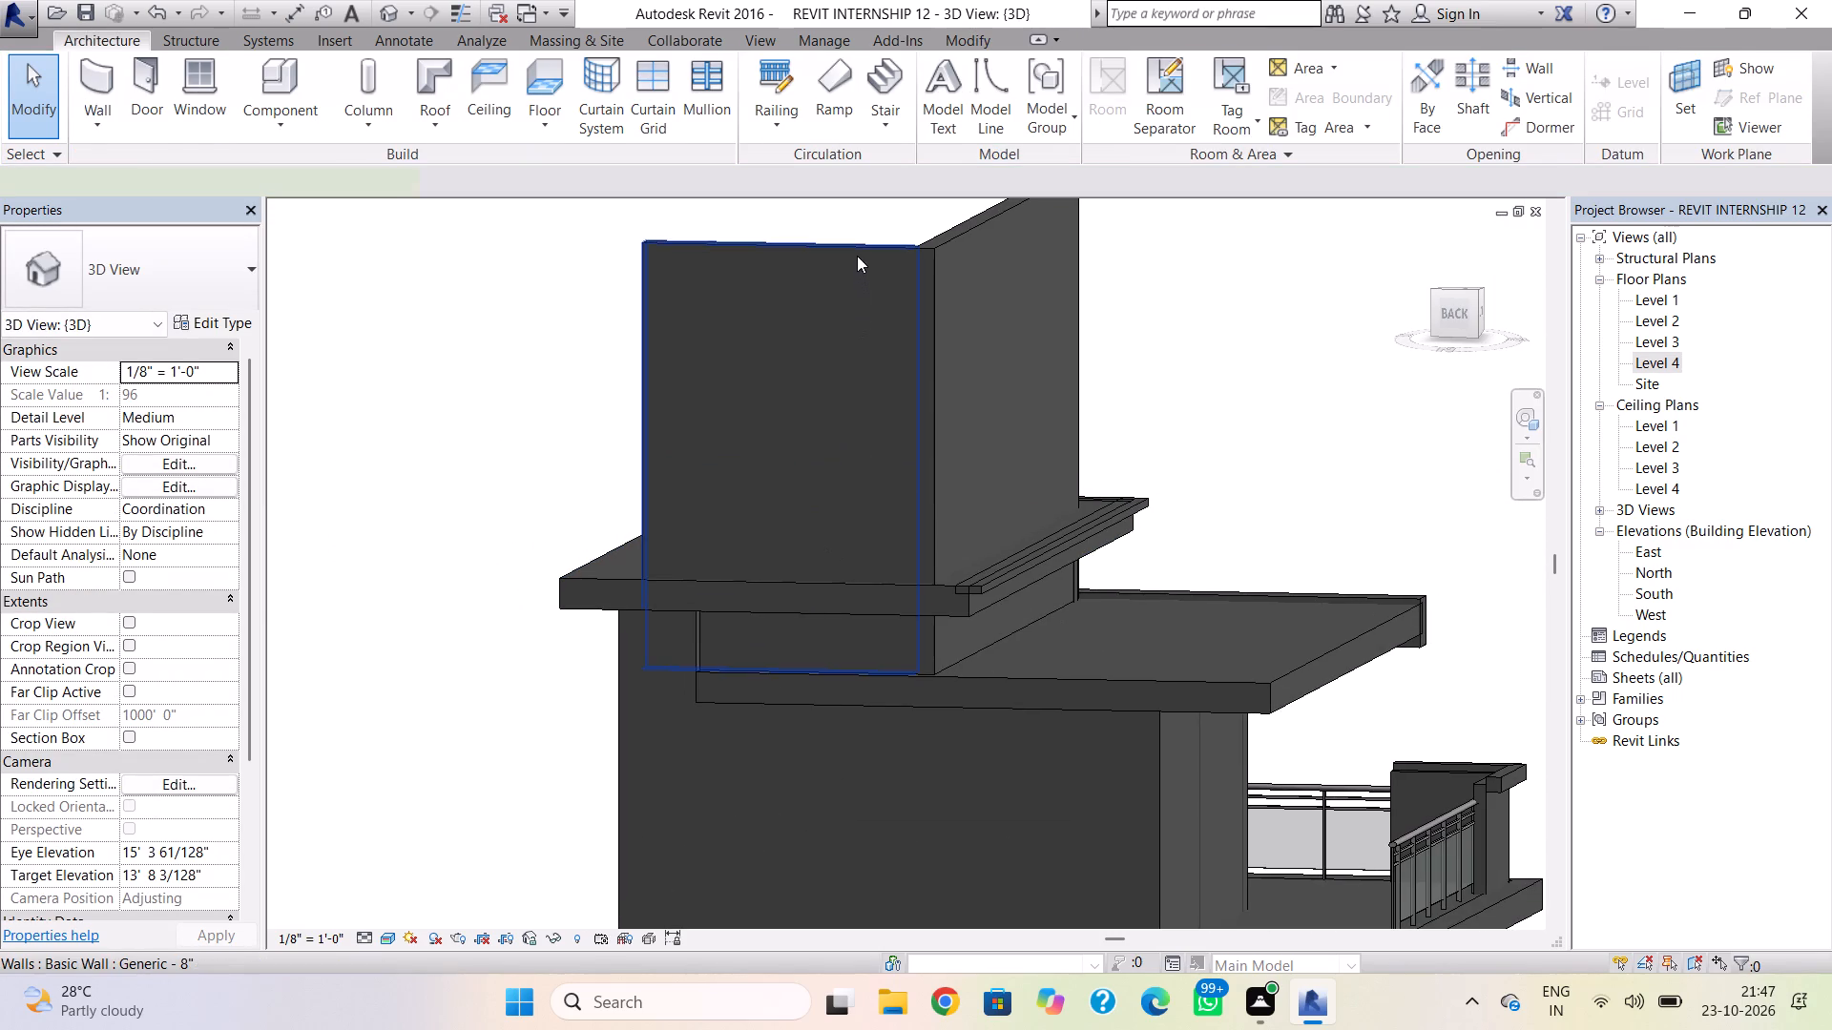
pyautogui.moveTo(779, 237); pyautogui.dragTo(774, 613)
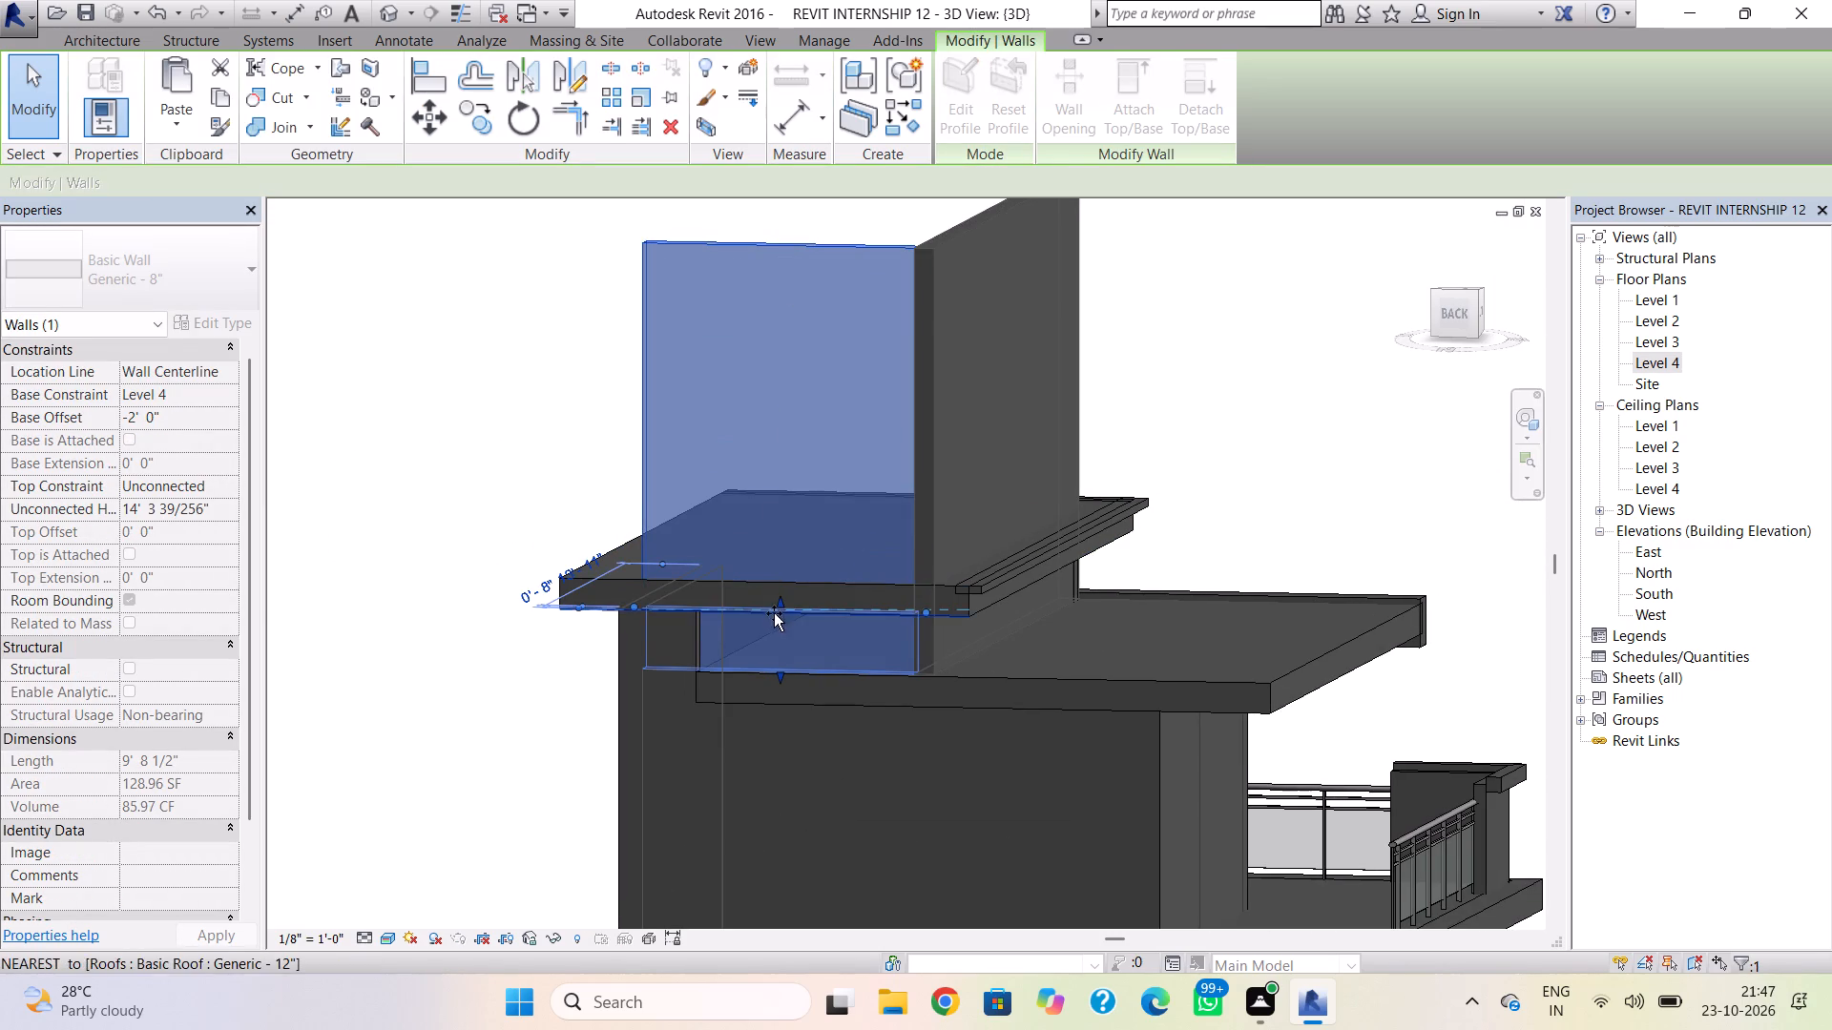
pyautogui.moveTo(774, 613); pyautogui.dragTo(775, 615)
# Lower the long front-to-back wall's top to the upper roof's underside, making the wall 2' 0" high.
pyautogui.keyDown('shift'); pyautogui.moveTo(1141, 462); pyautogui.dragTo(973, 439, button='right'); pyautogui.keyUp('shift')
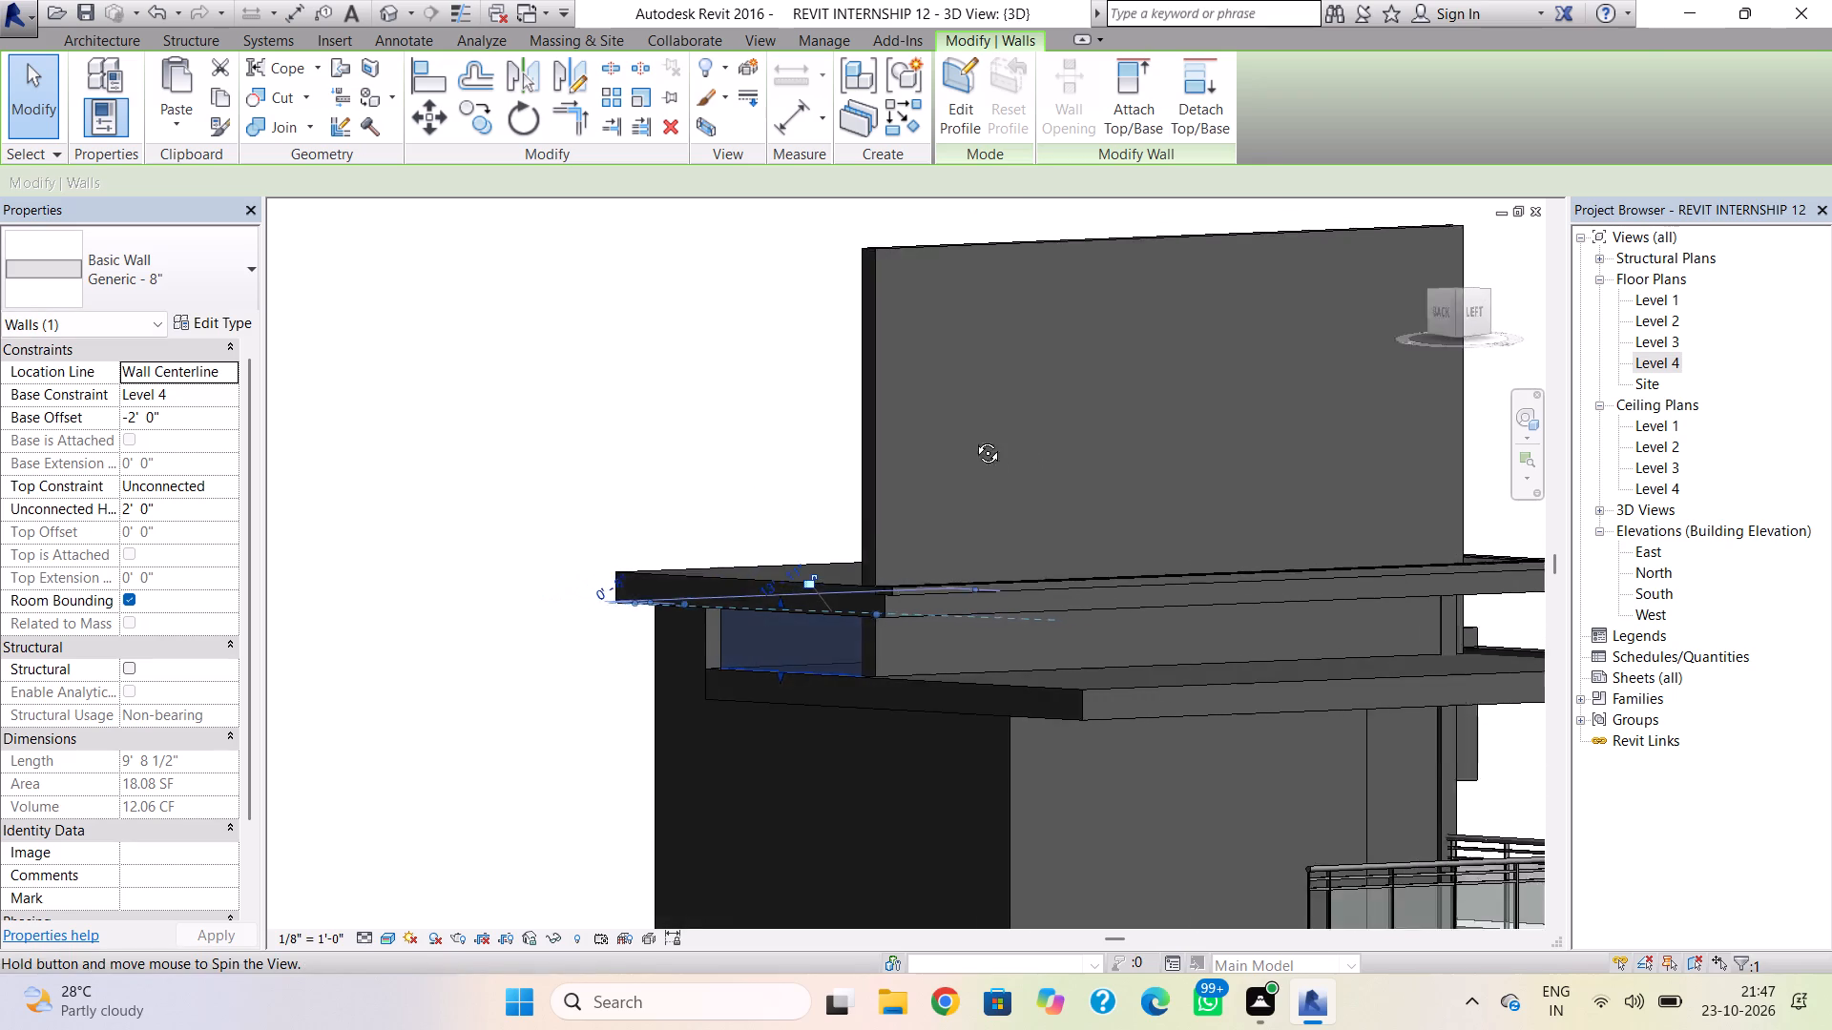
pyautogui.keyDown('shift'); pyautogui.moveTo(973, 439); pyautogui.dragTo(835, 445, button='right'); pyautogui.keyUp('shift')
pyautogui.click(1086, 249)
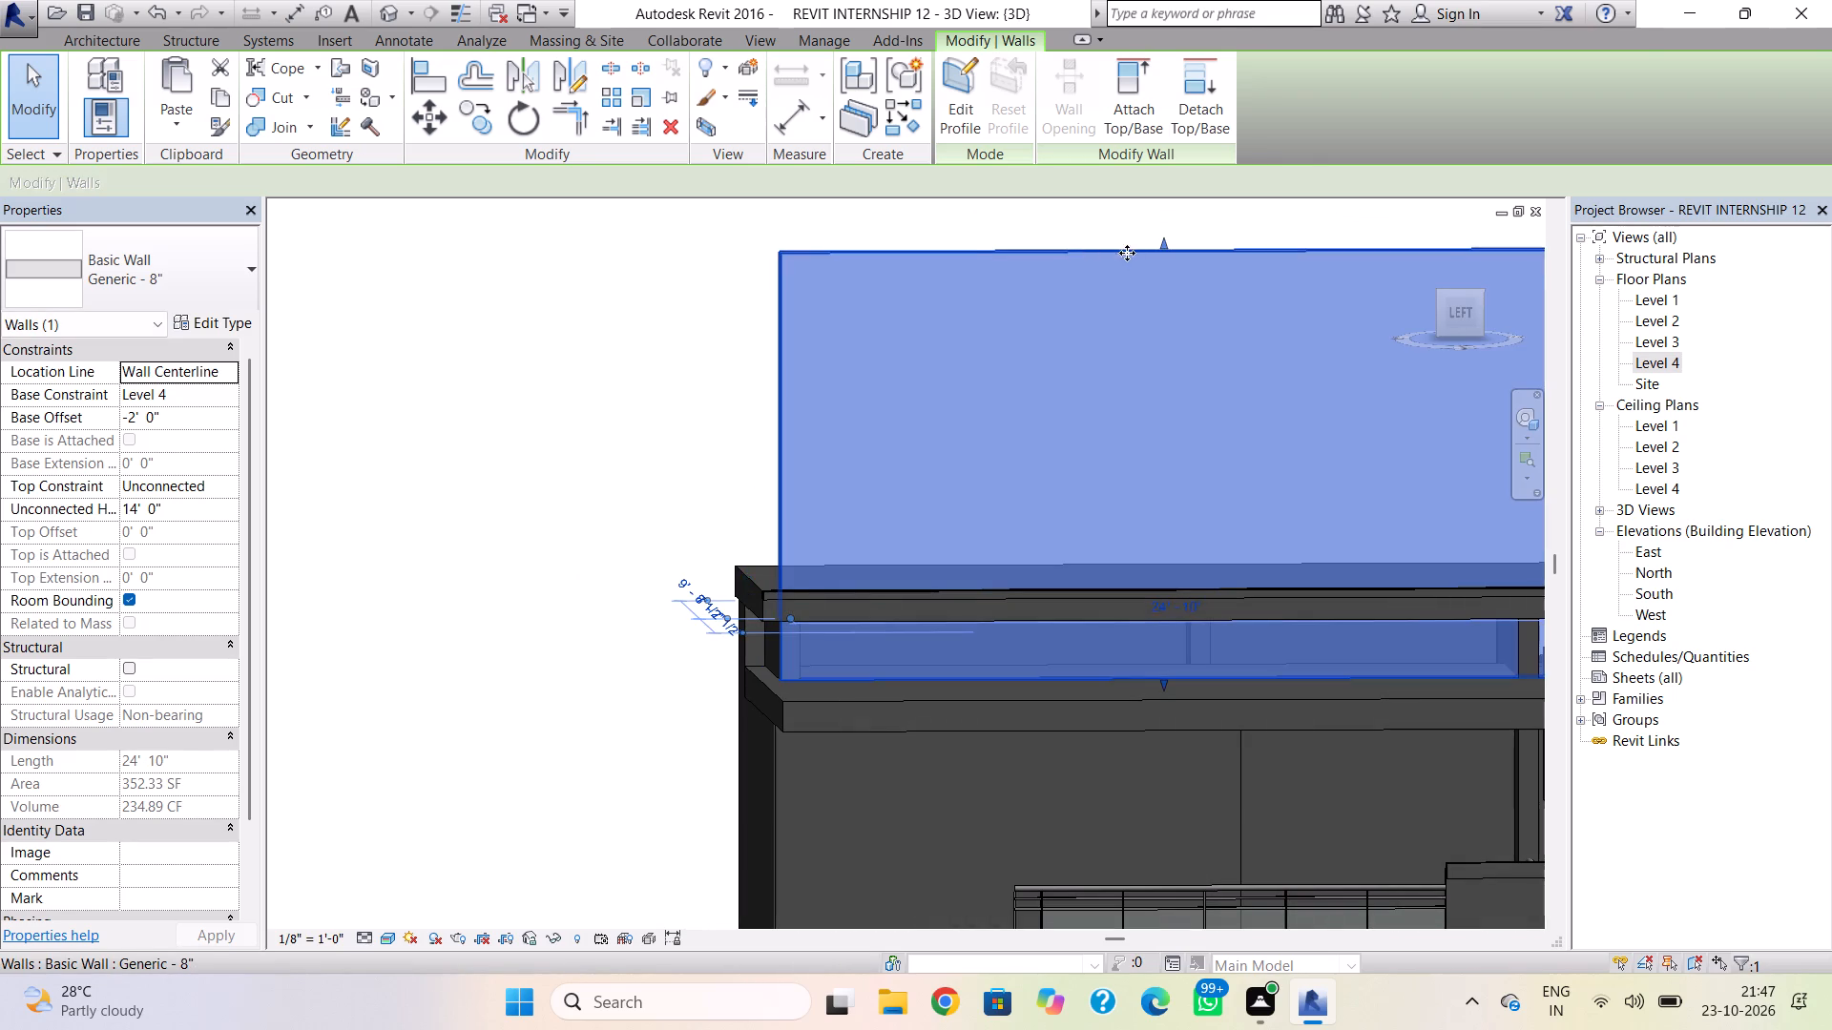
pyautogui.moveTo(1162, 247); pyautogui.dragTo(1174, 612)
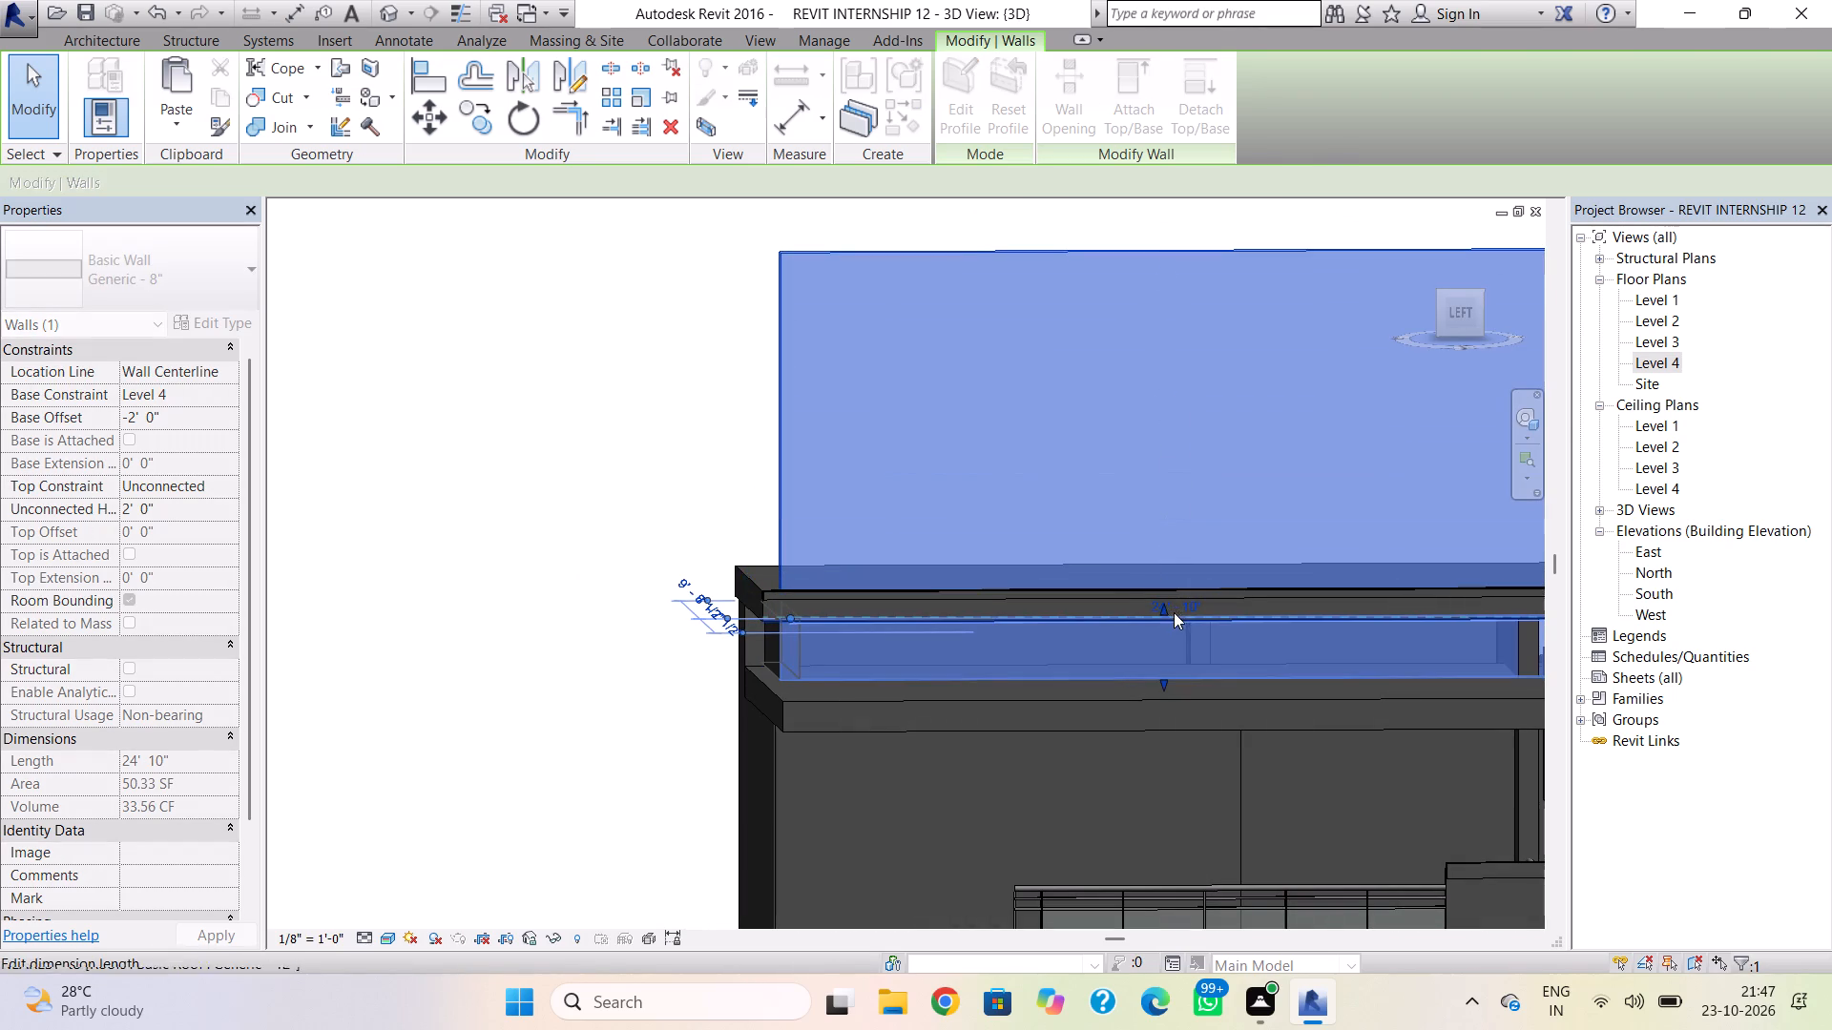
pyautogui.press('Escape')
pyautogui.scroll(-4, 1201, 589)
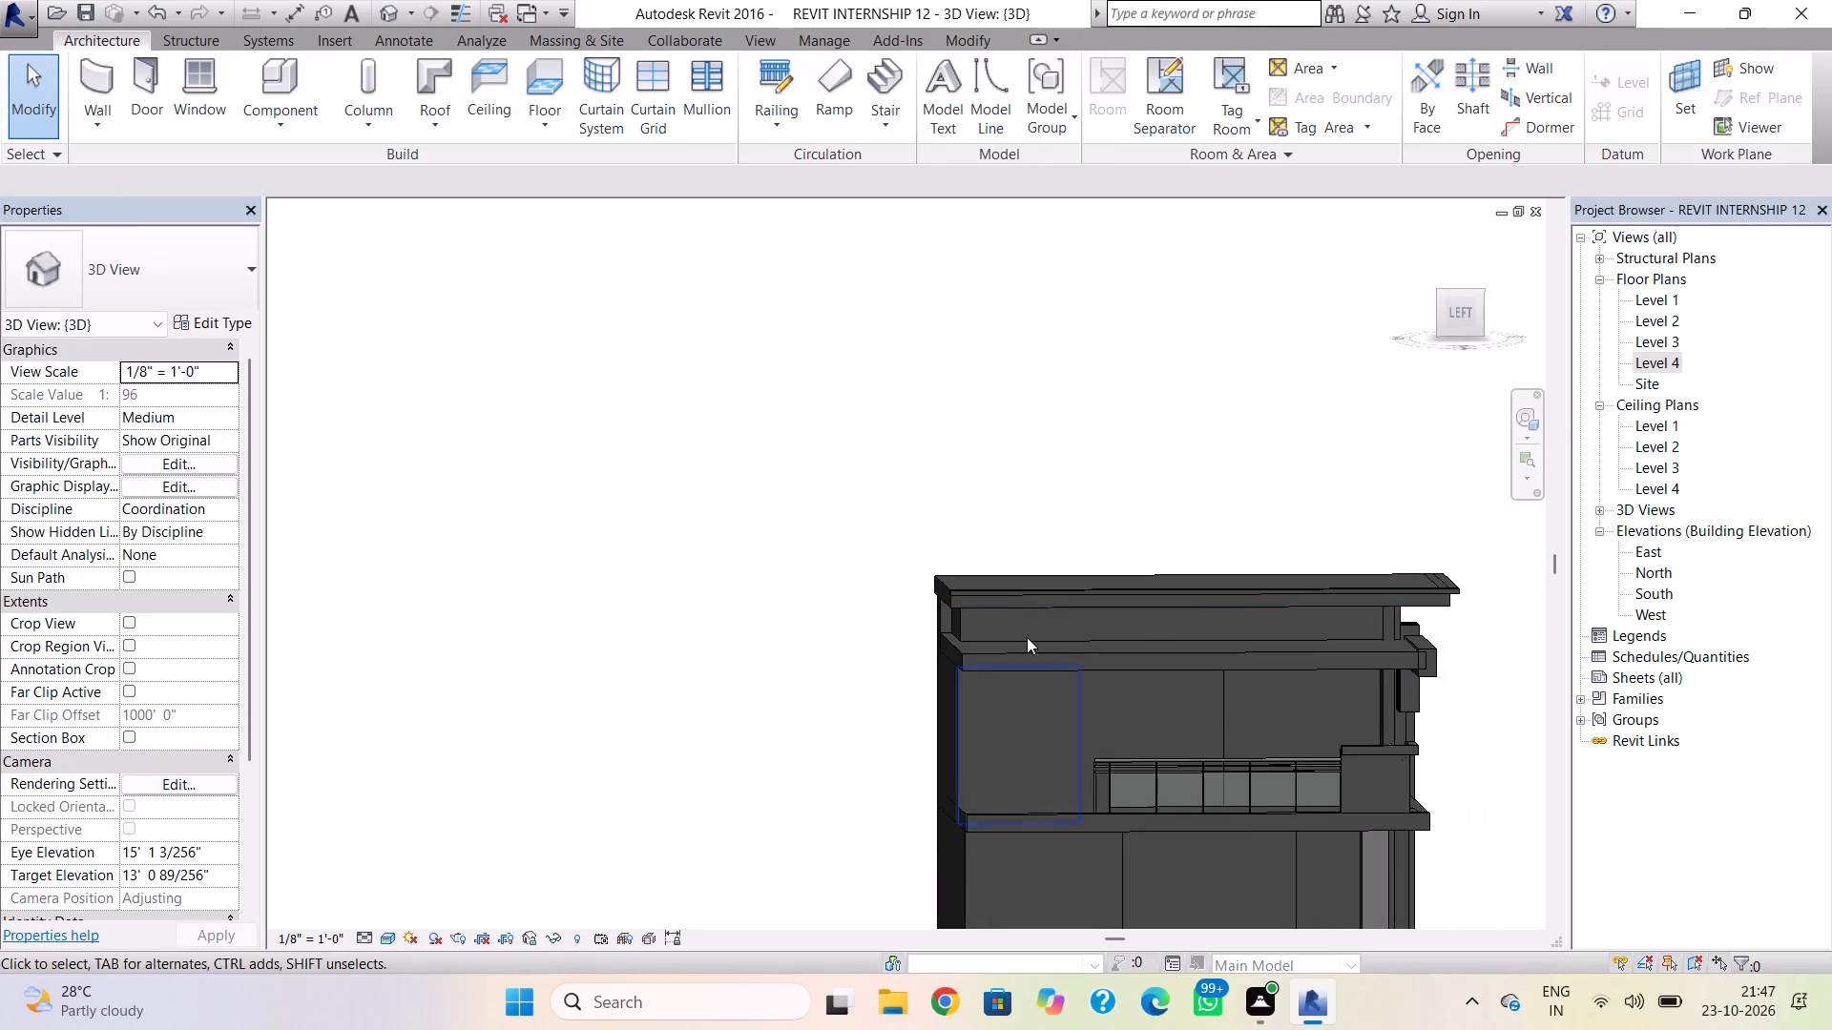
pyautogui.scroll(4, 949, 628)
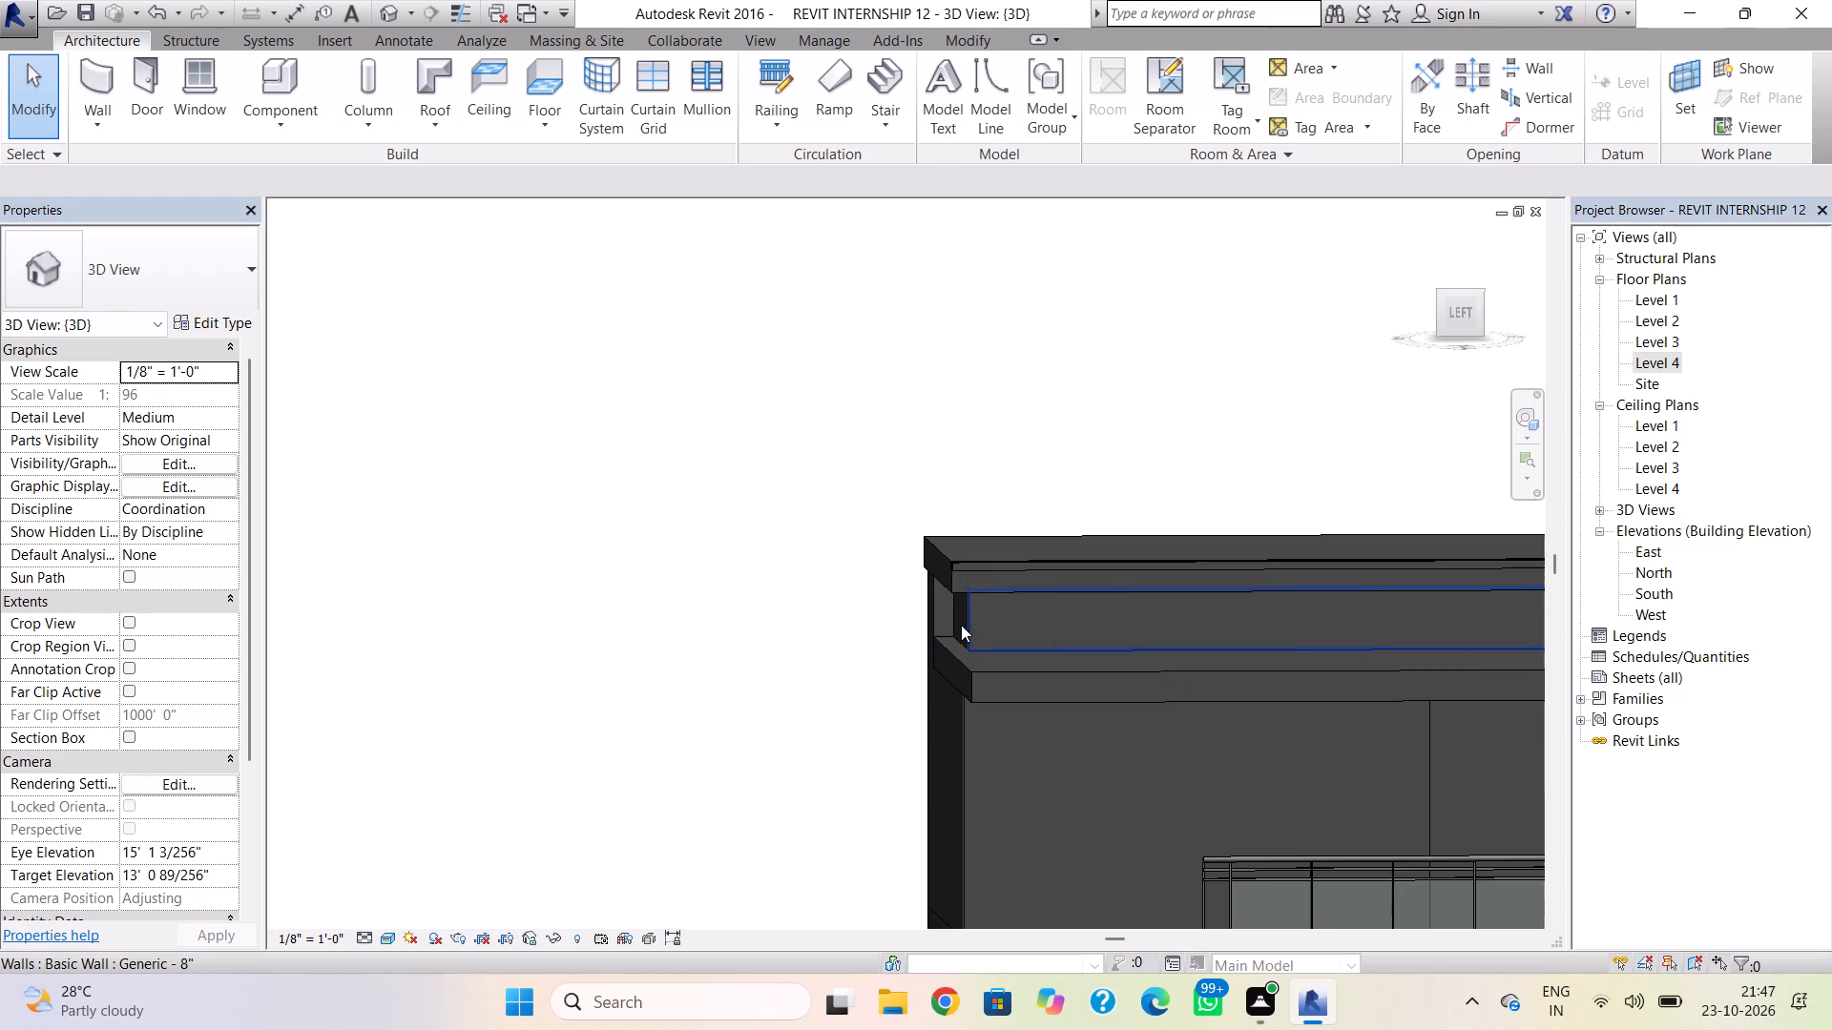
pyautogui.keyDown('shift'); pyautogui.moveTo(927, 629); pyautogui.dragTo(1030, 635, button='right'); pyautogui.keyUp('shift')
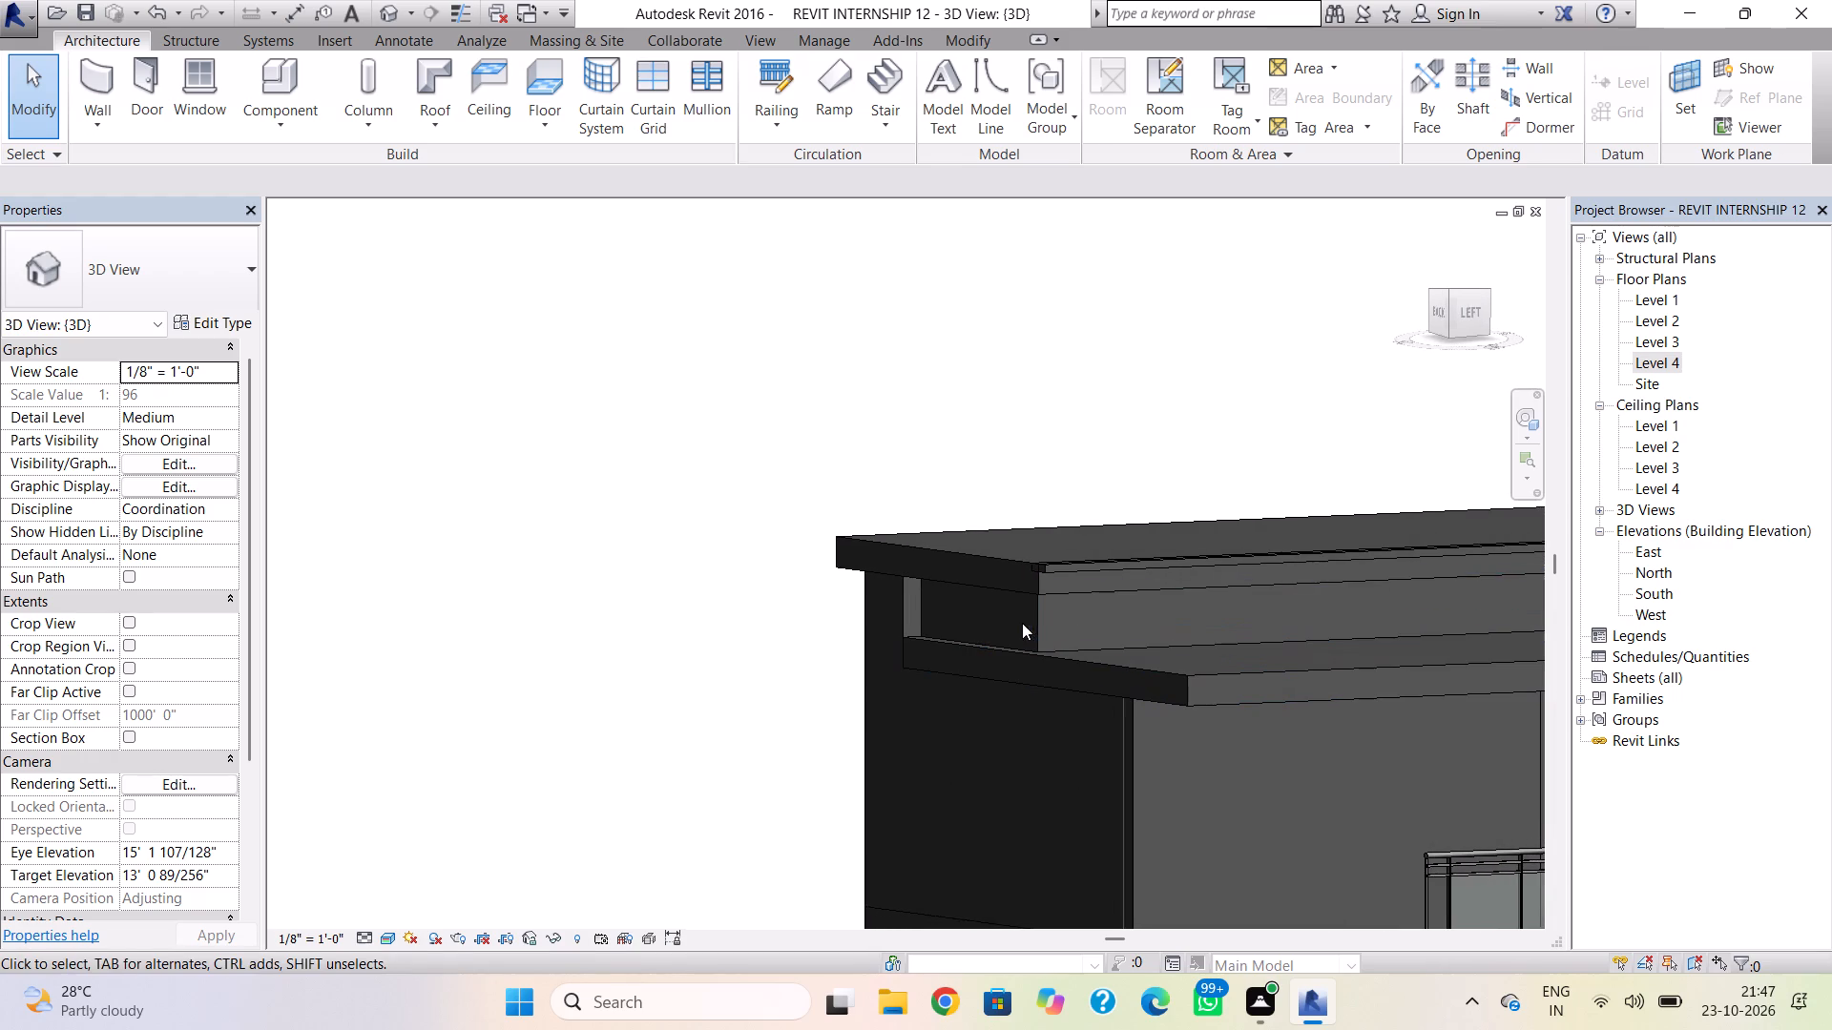
# In the Level 4 plan, nudge the short rear wall outward about 8" to line up with the building's rear edge.
pyautogui.keyDown('shift'); pyautogui.moveTo(1002, 626); pyautogui.dragTo(1104, 664, button='right'); pyautogui.keyUp('shift')
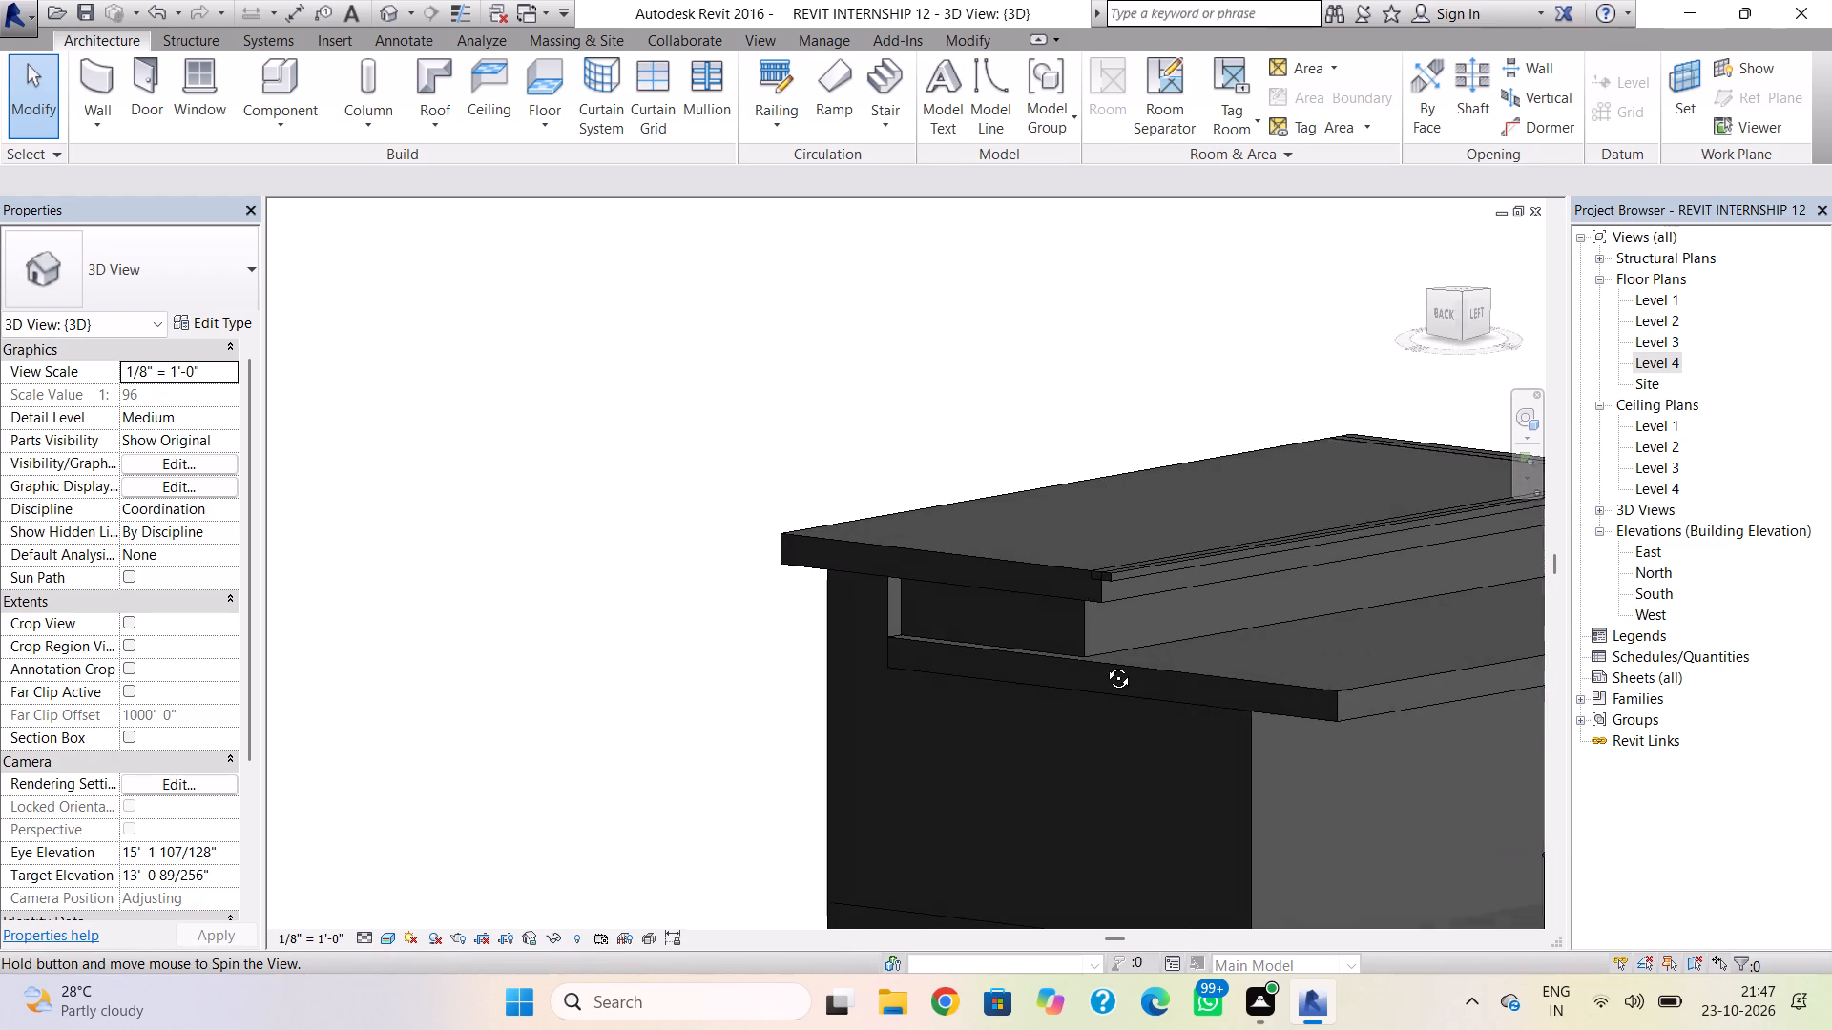
pyautogui.keyDown('shift'); pyautogui.moveTo(1104, 664); pyautogui.dragTo(1111, 670, button='right'); pyautogui.keyUp('shift')
pyautogui.click(1059, 650)
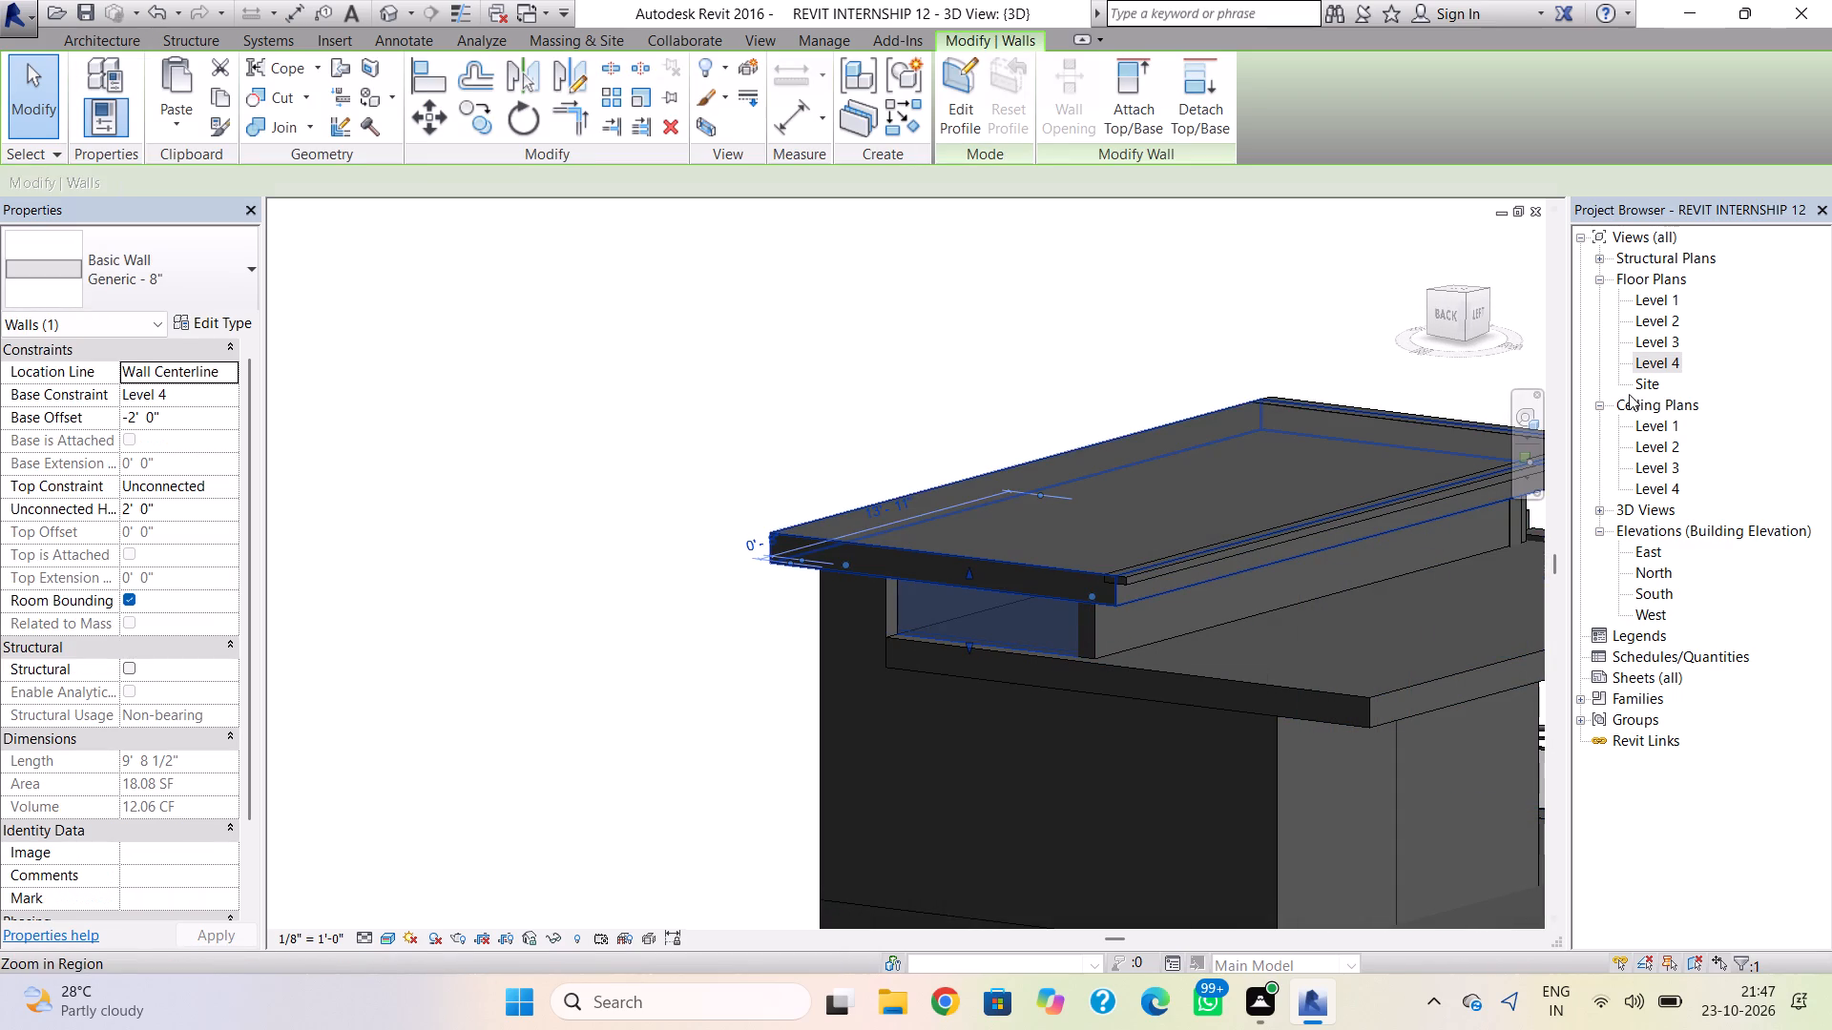
pyautogui.doubleClick(1661, 365)
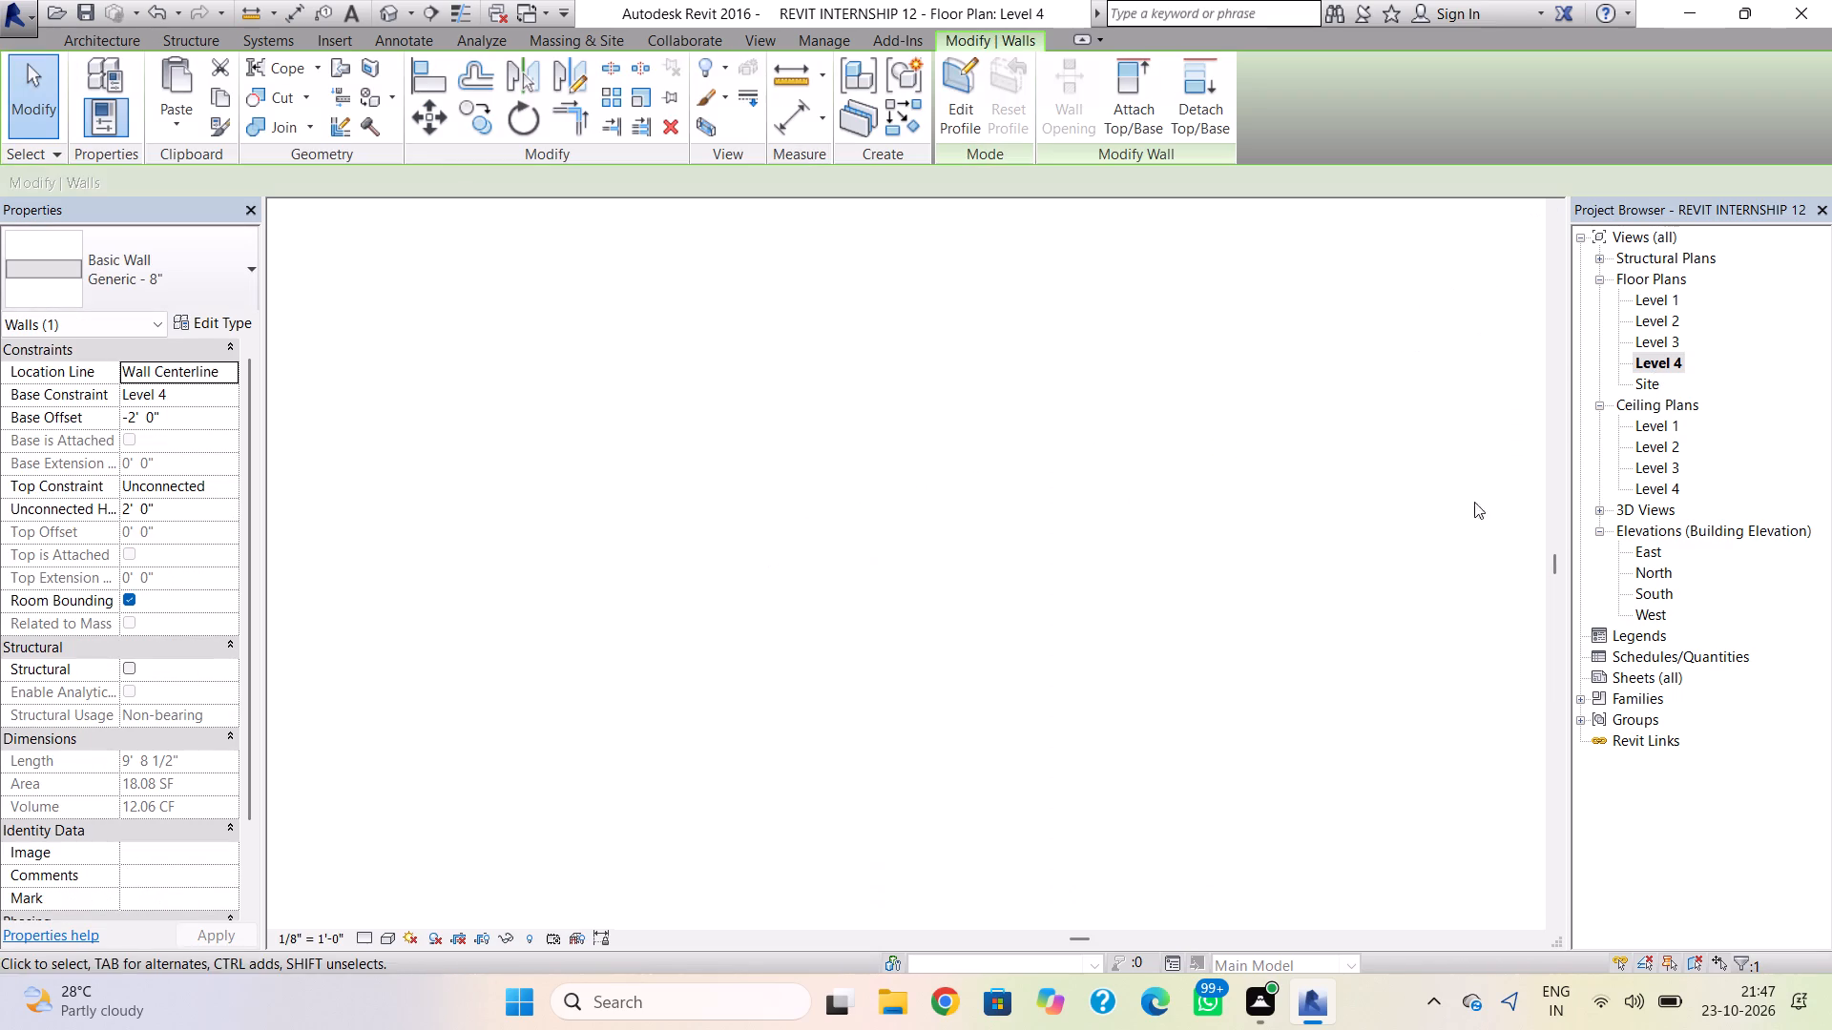
pyautogui.scroll(6, 1125, 521)
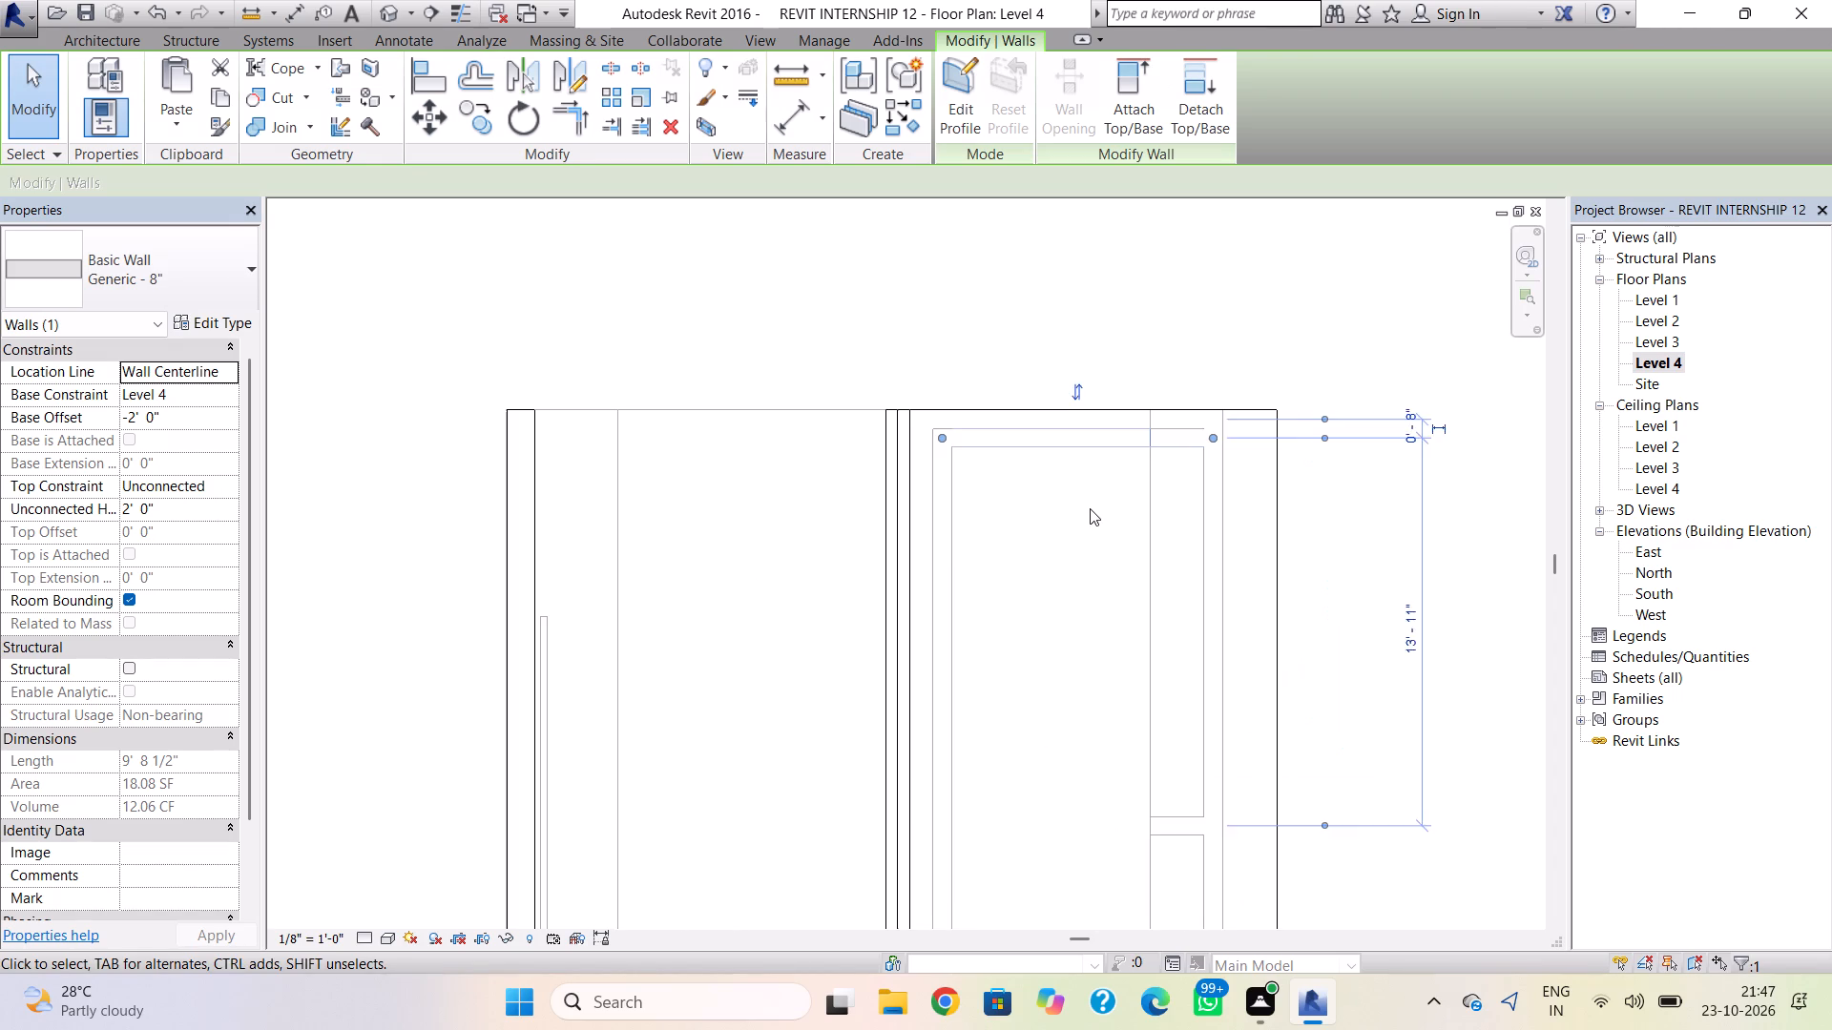
pyautogui.press('Up')
pyautogui.press('Up')
pyautogui.press('Up')
pyautogui.press('Up')
pyautogui.press('Up')
pyautogui.press('Down')
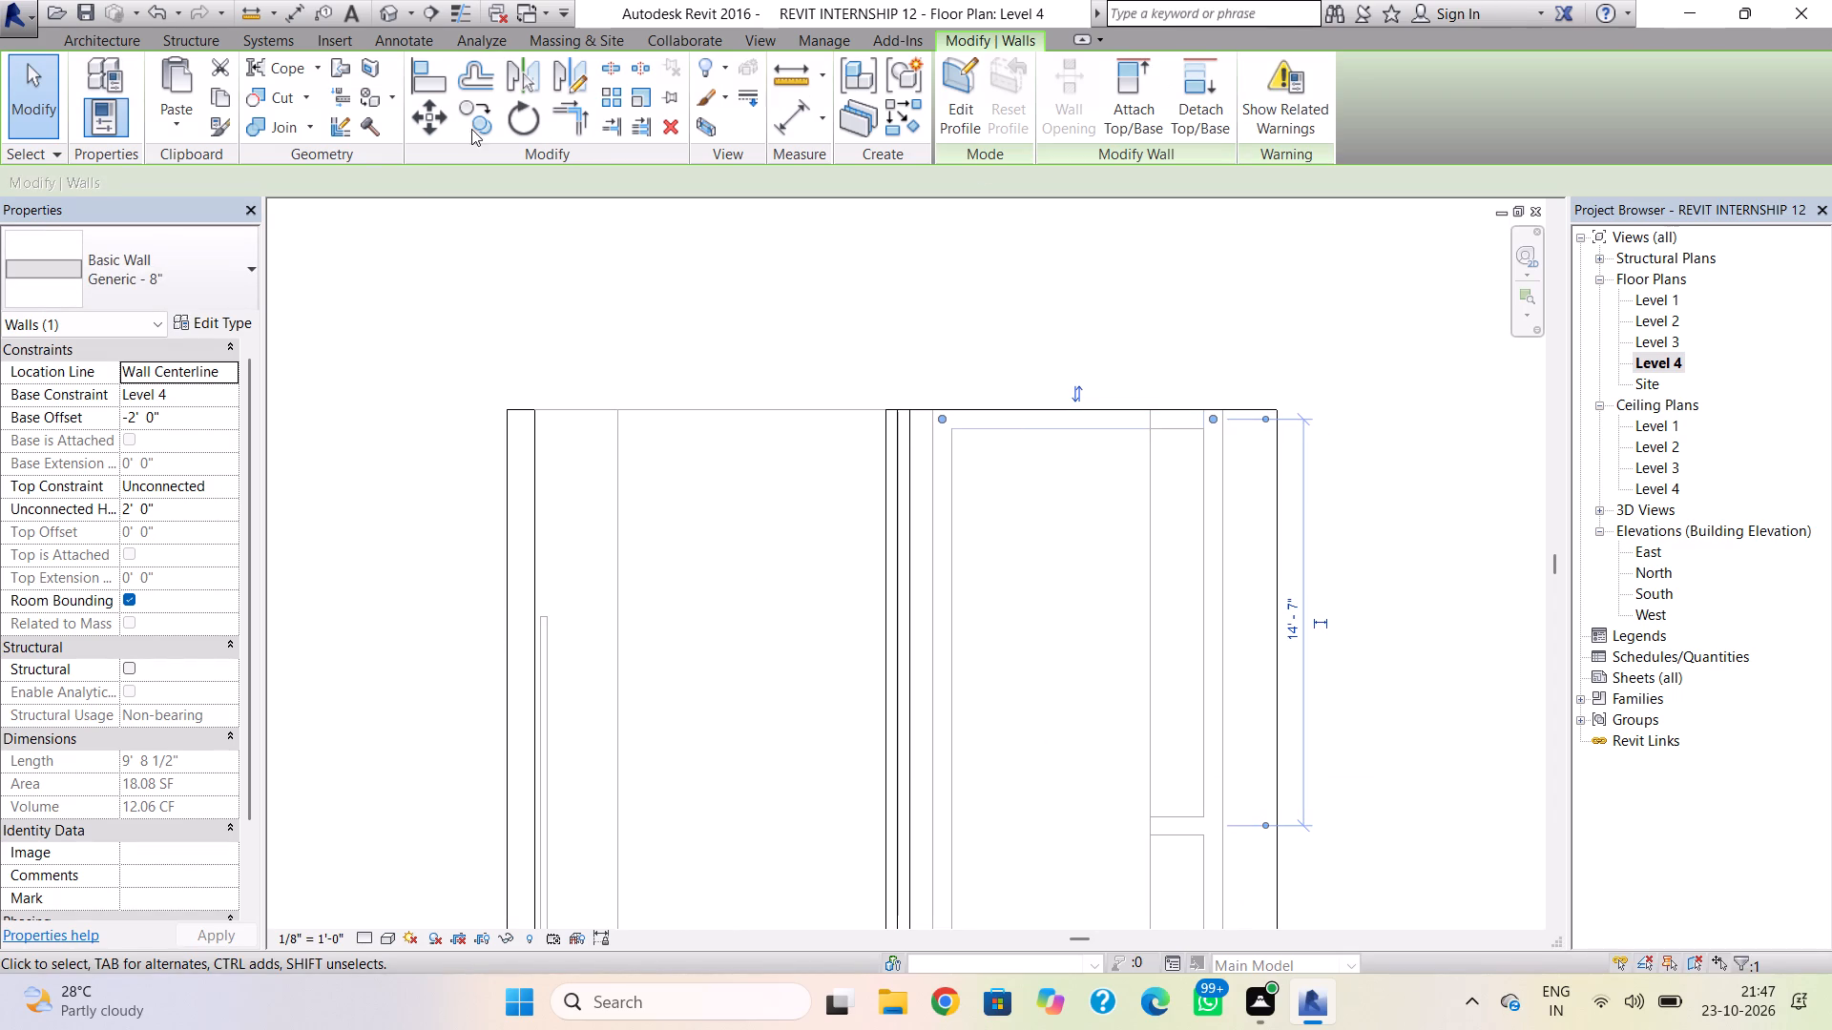
pyautogui.click(391, 15)
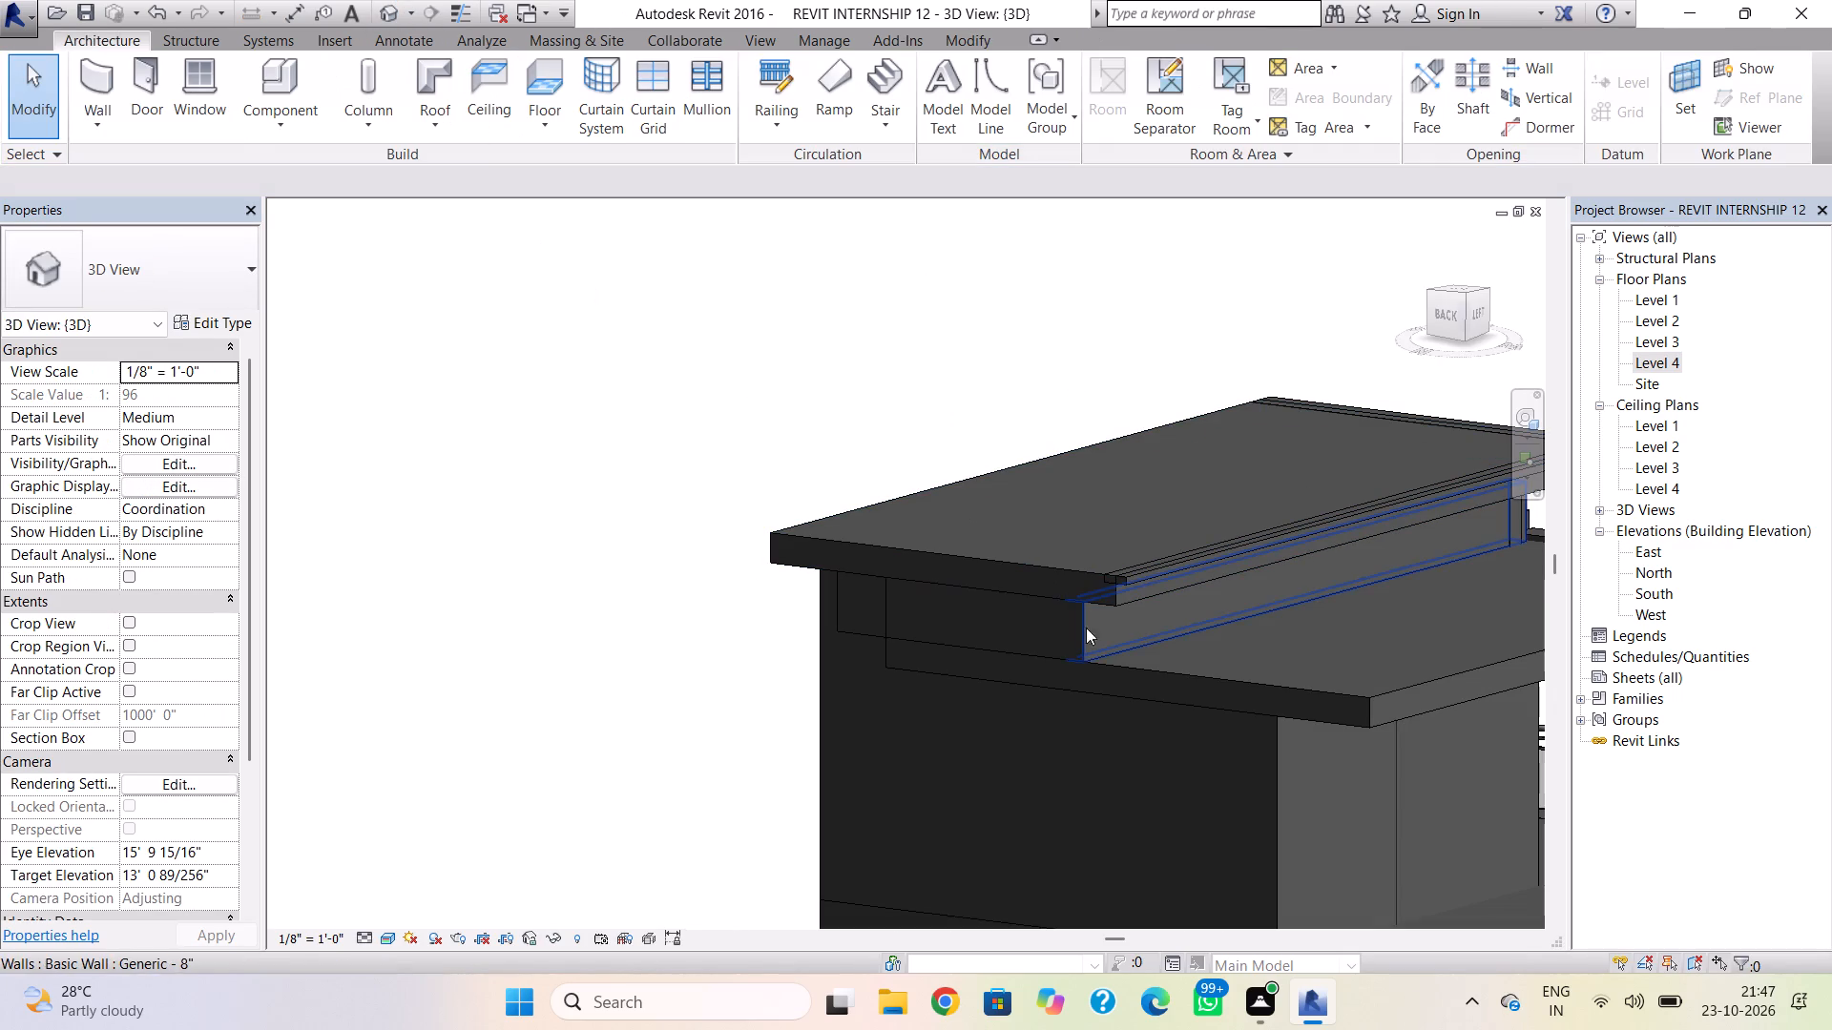
pyautogui.press('Escape')
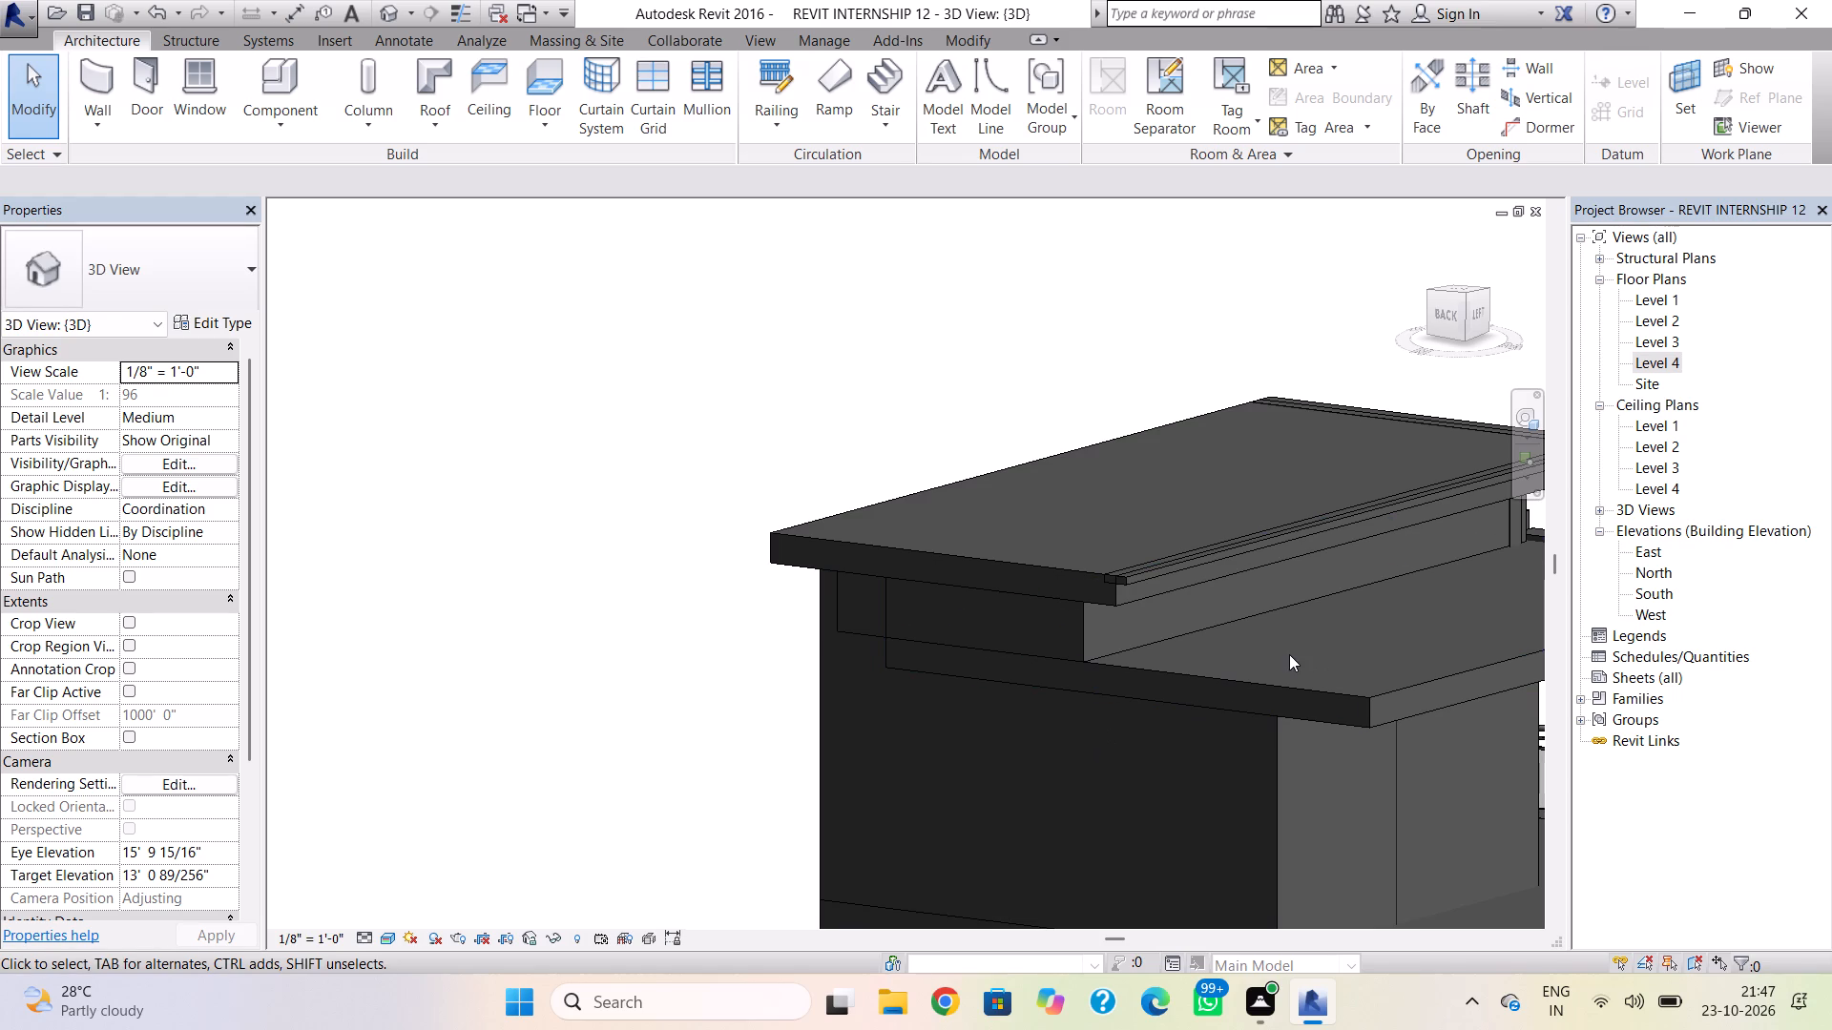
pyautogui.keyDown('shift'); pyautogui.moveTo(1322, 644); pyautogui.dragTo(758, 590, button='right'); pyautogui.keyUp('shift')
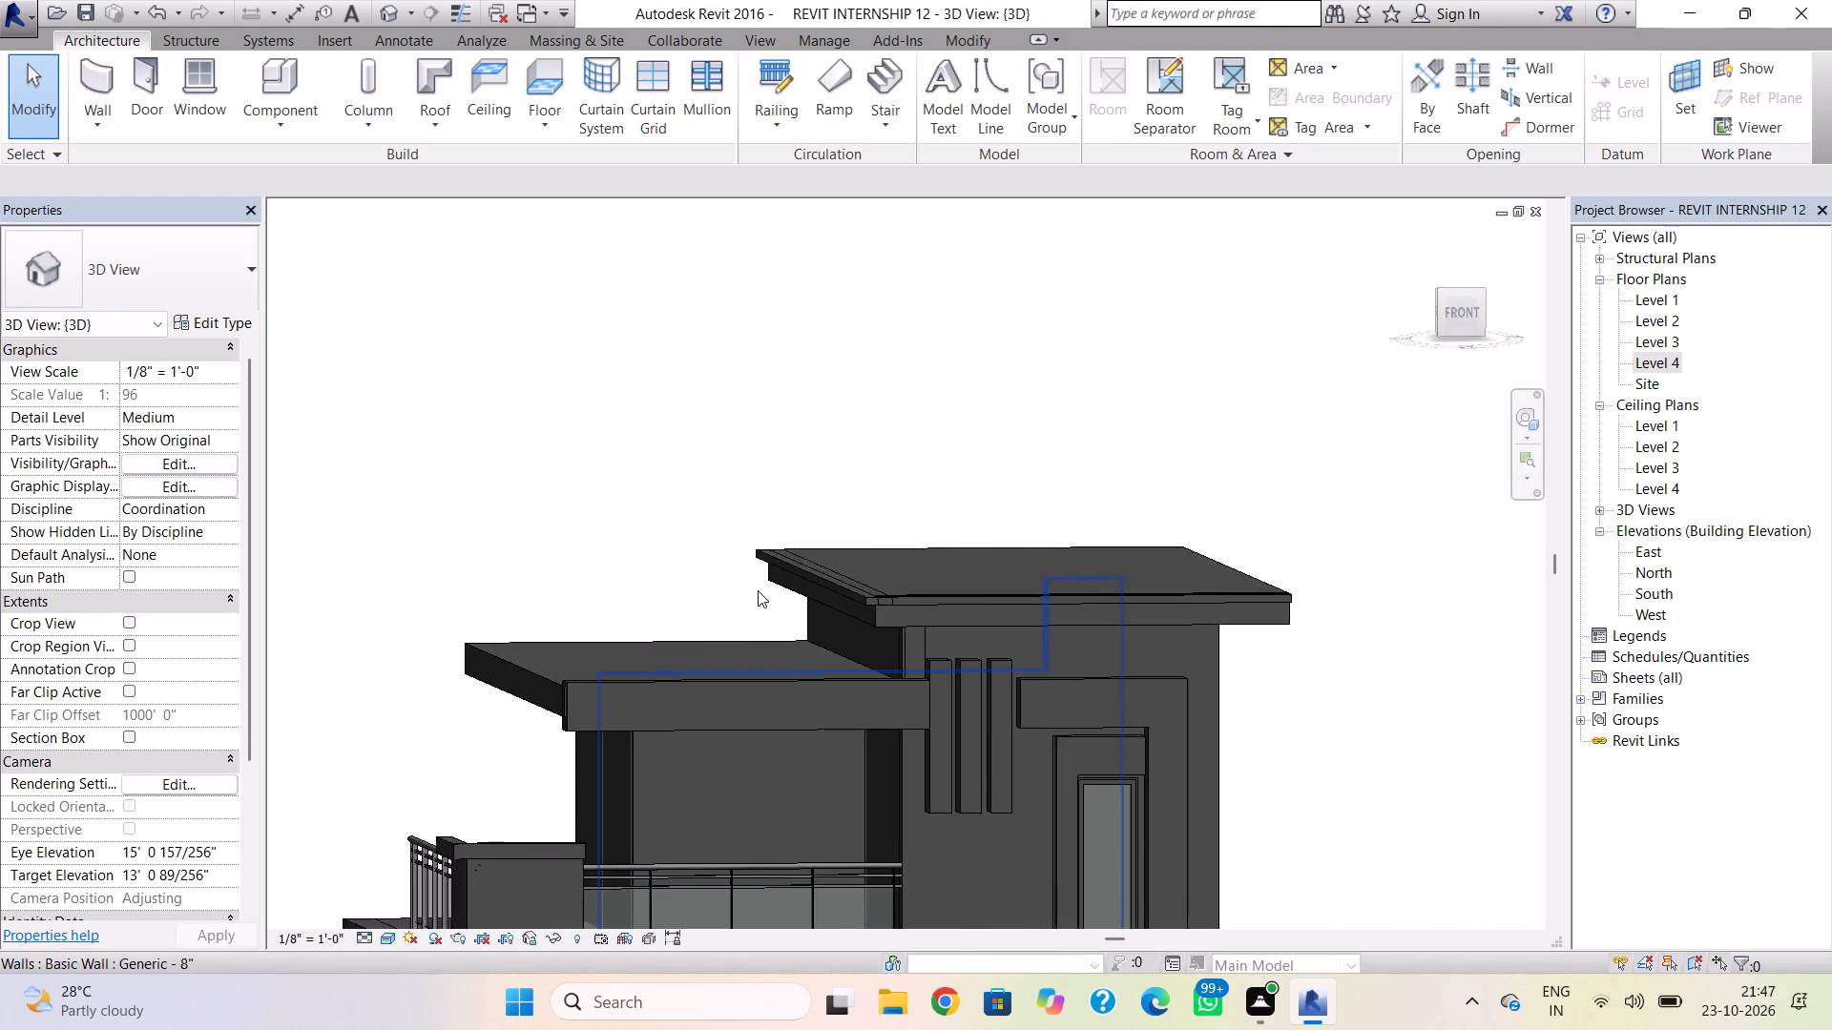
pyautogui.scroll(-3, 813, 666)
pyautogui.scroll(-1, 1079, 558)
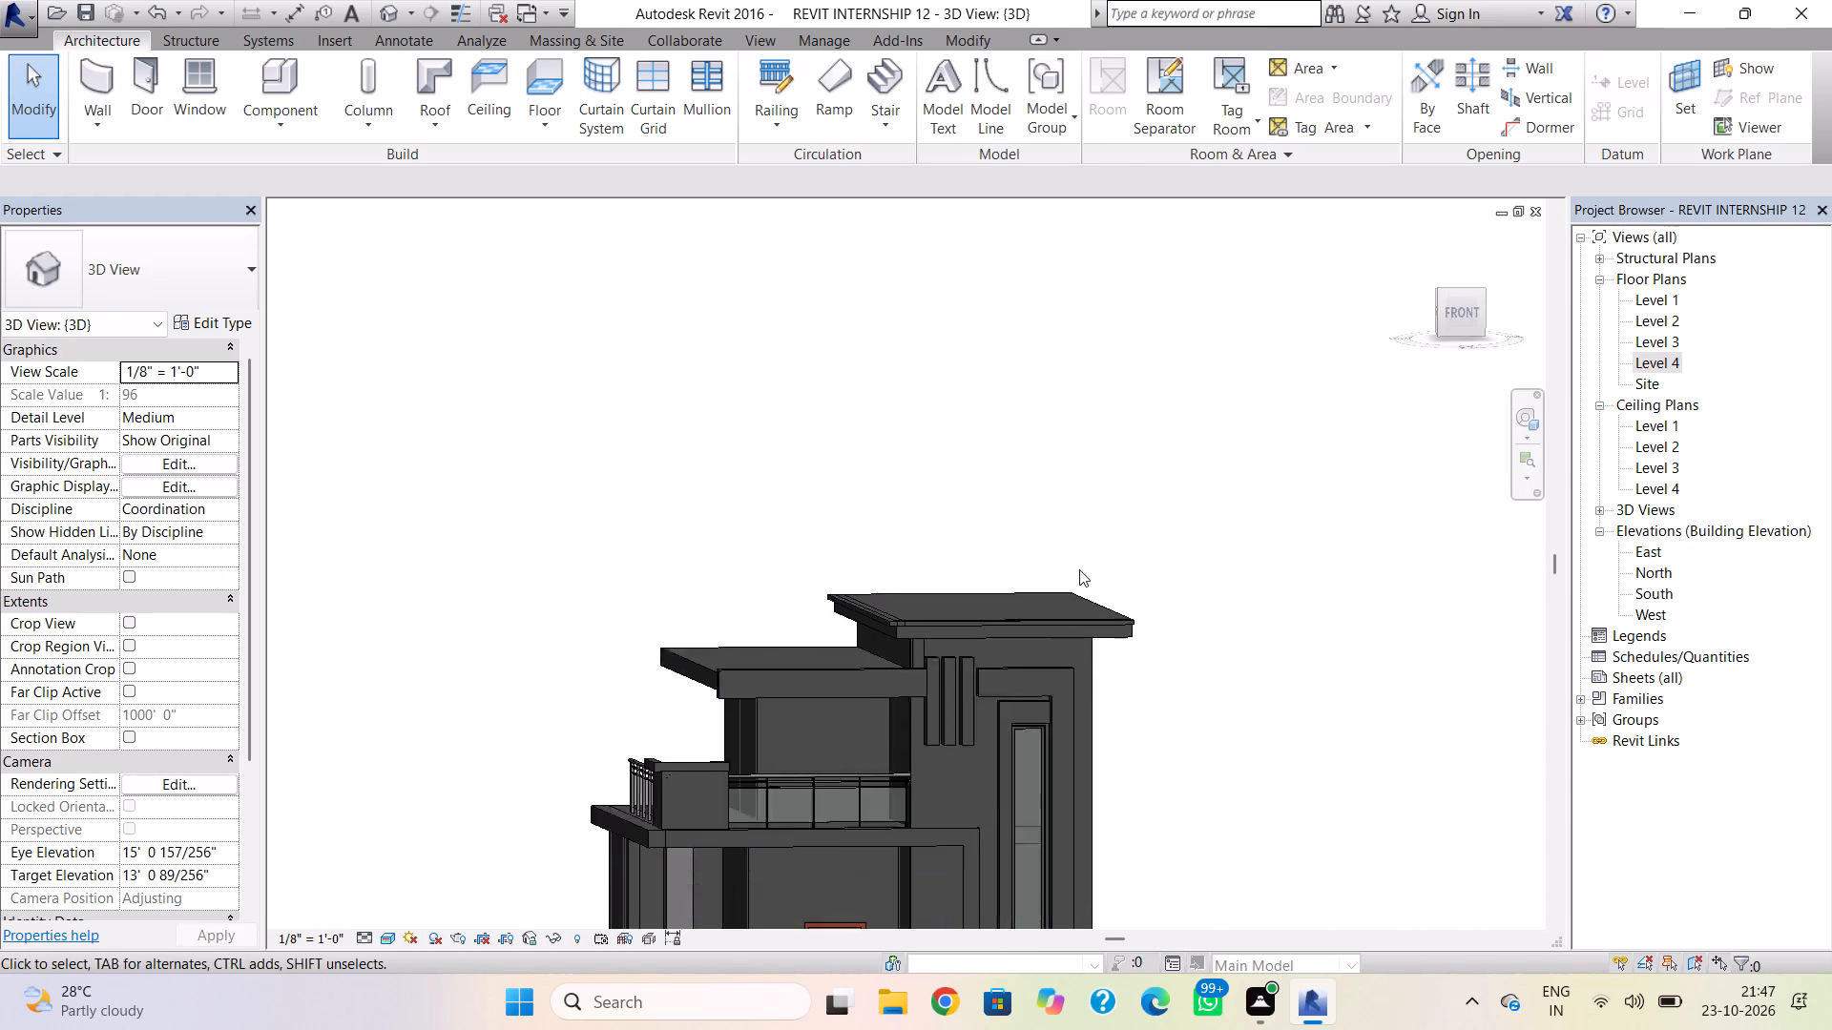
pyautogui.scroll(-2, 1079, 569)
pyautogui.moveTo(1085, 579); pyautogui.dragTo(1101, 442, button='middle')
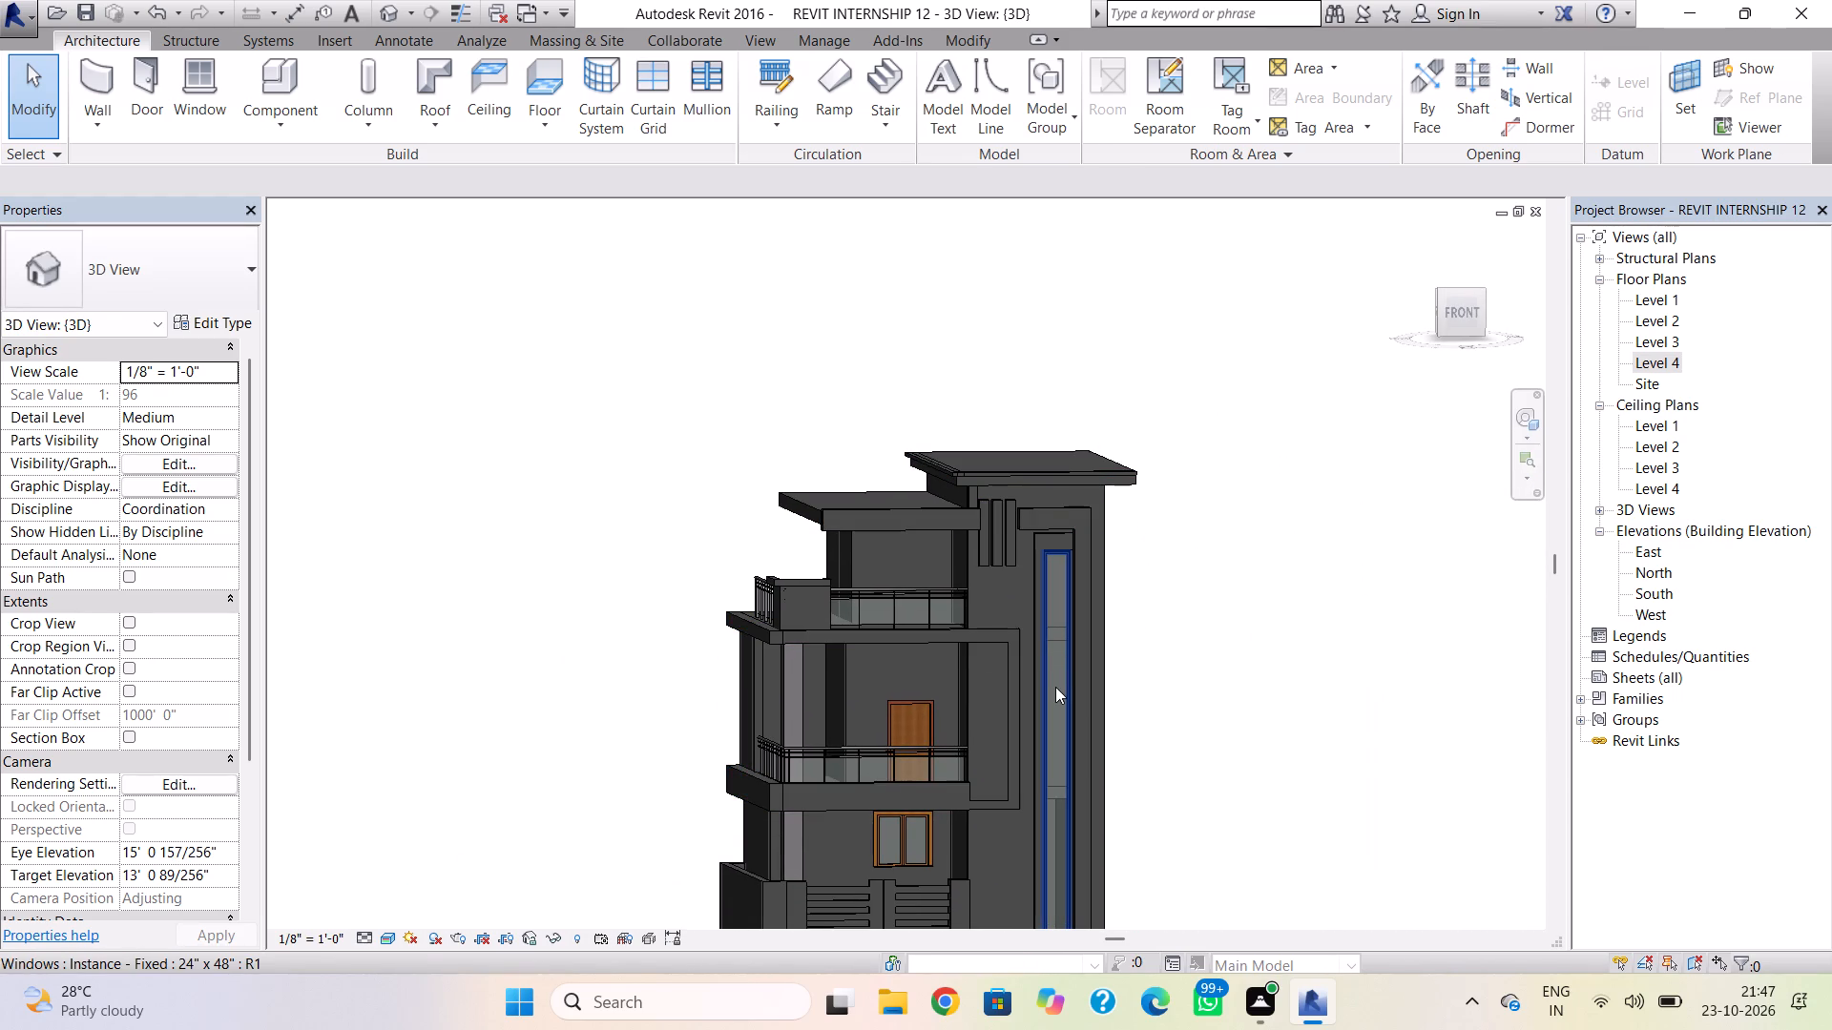
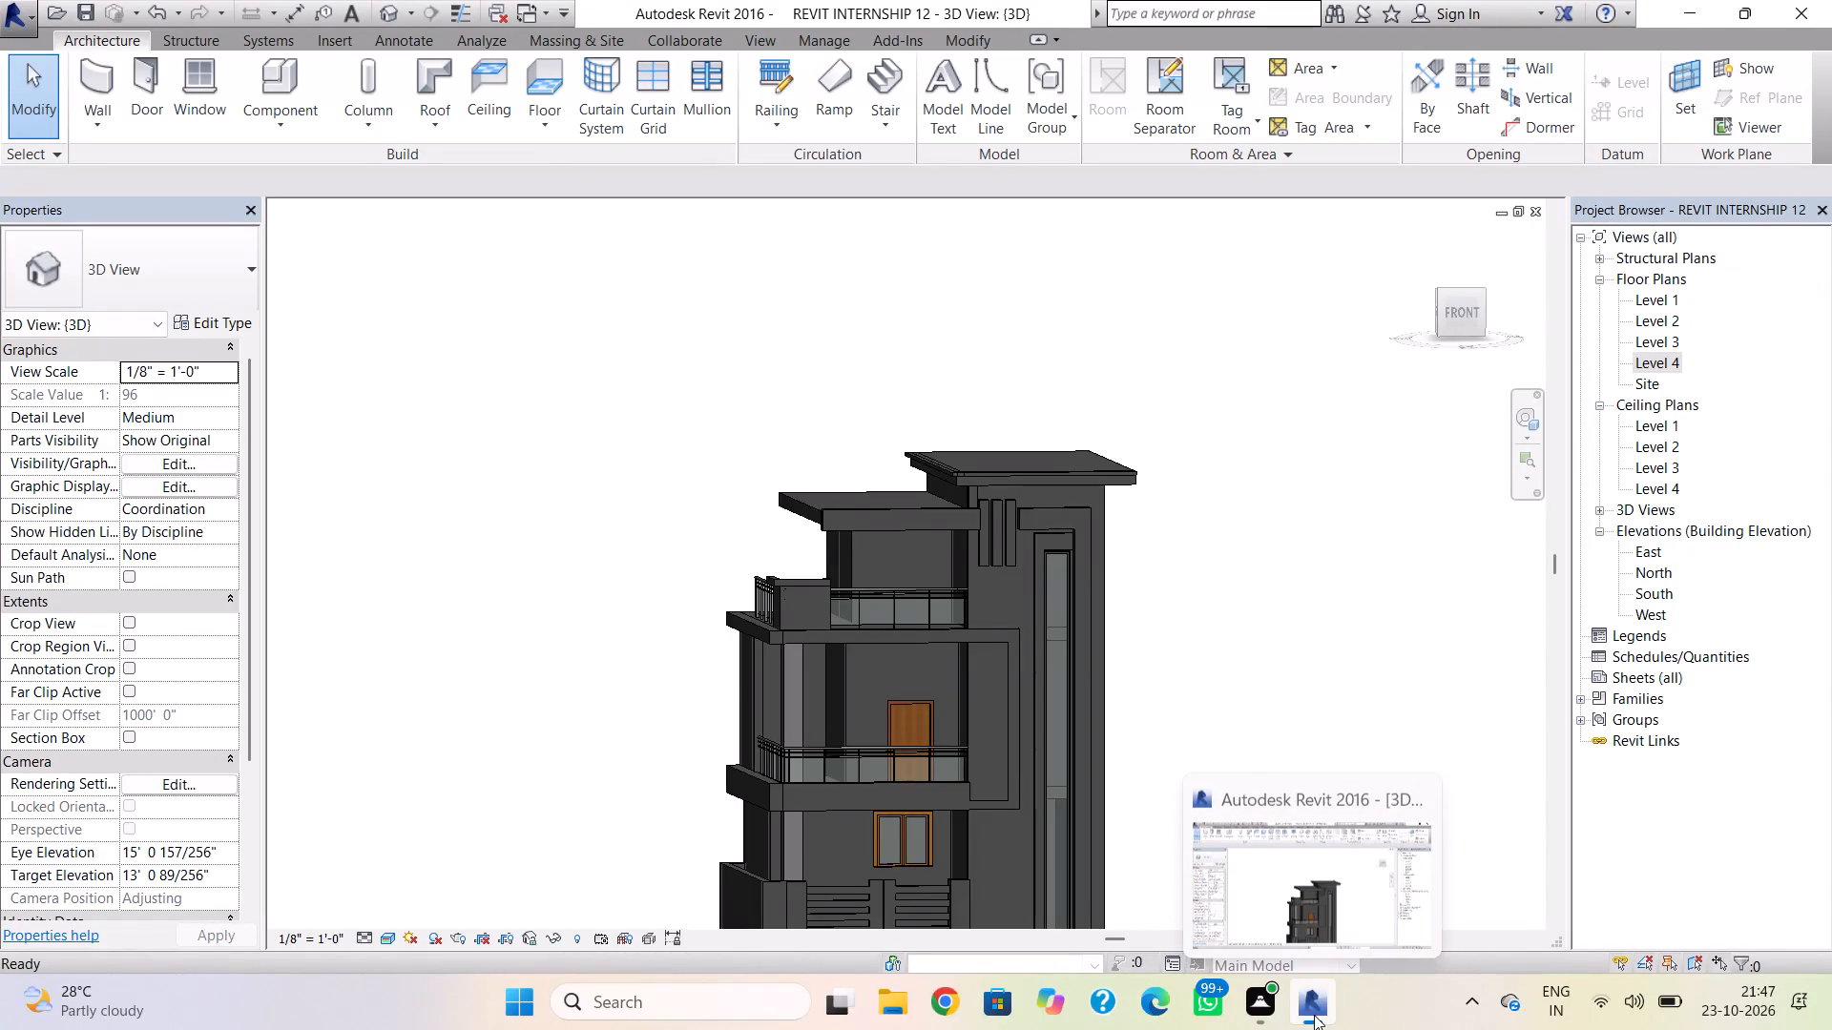
# Print the 3D view with Microsoft Print to PDF, saving the output on the Desktop as REVIT INTERNSHIP 12.
pyautogui.hotkey('ctrl', 'p')
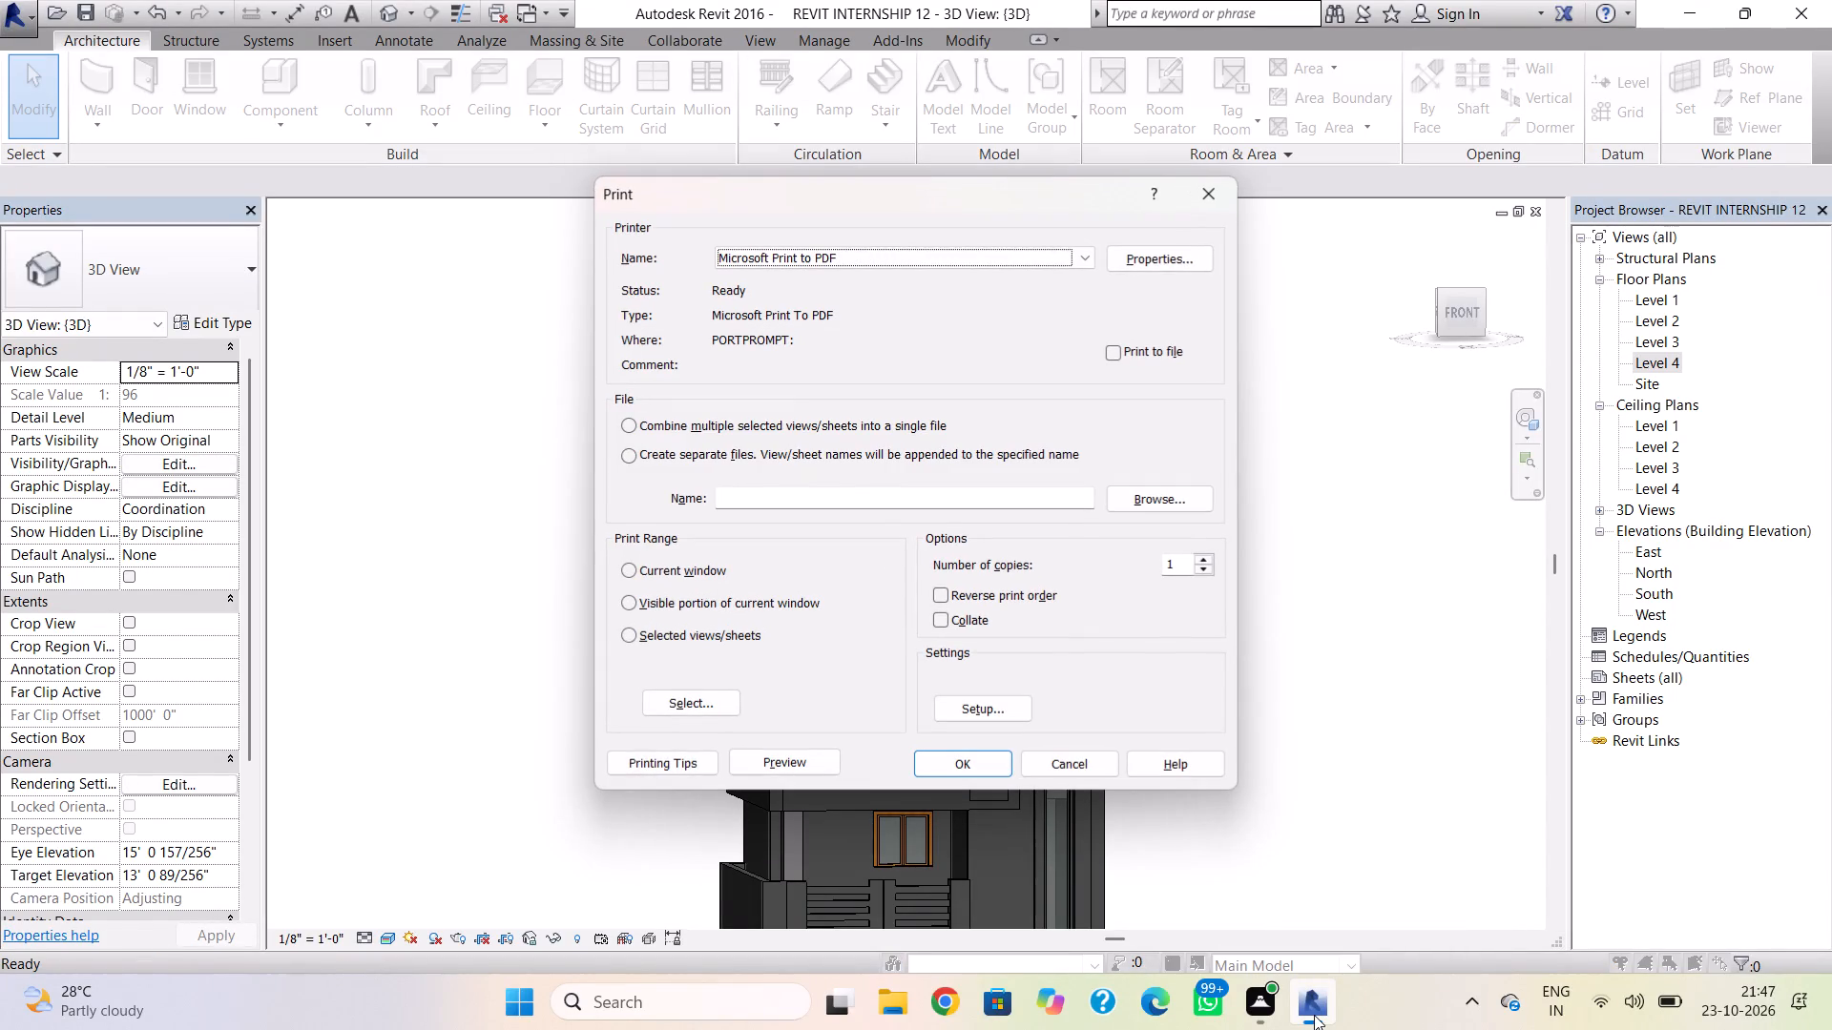
pyautogui.click(967, 758)
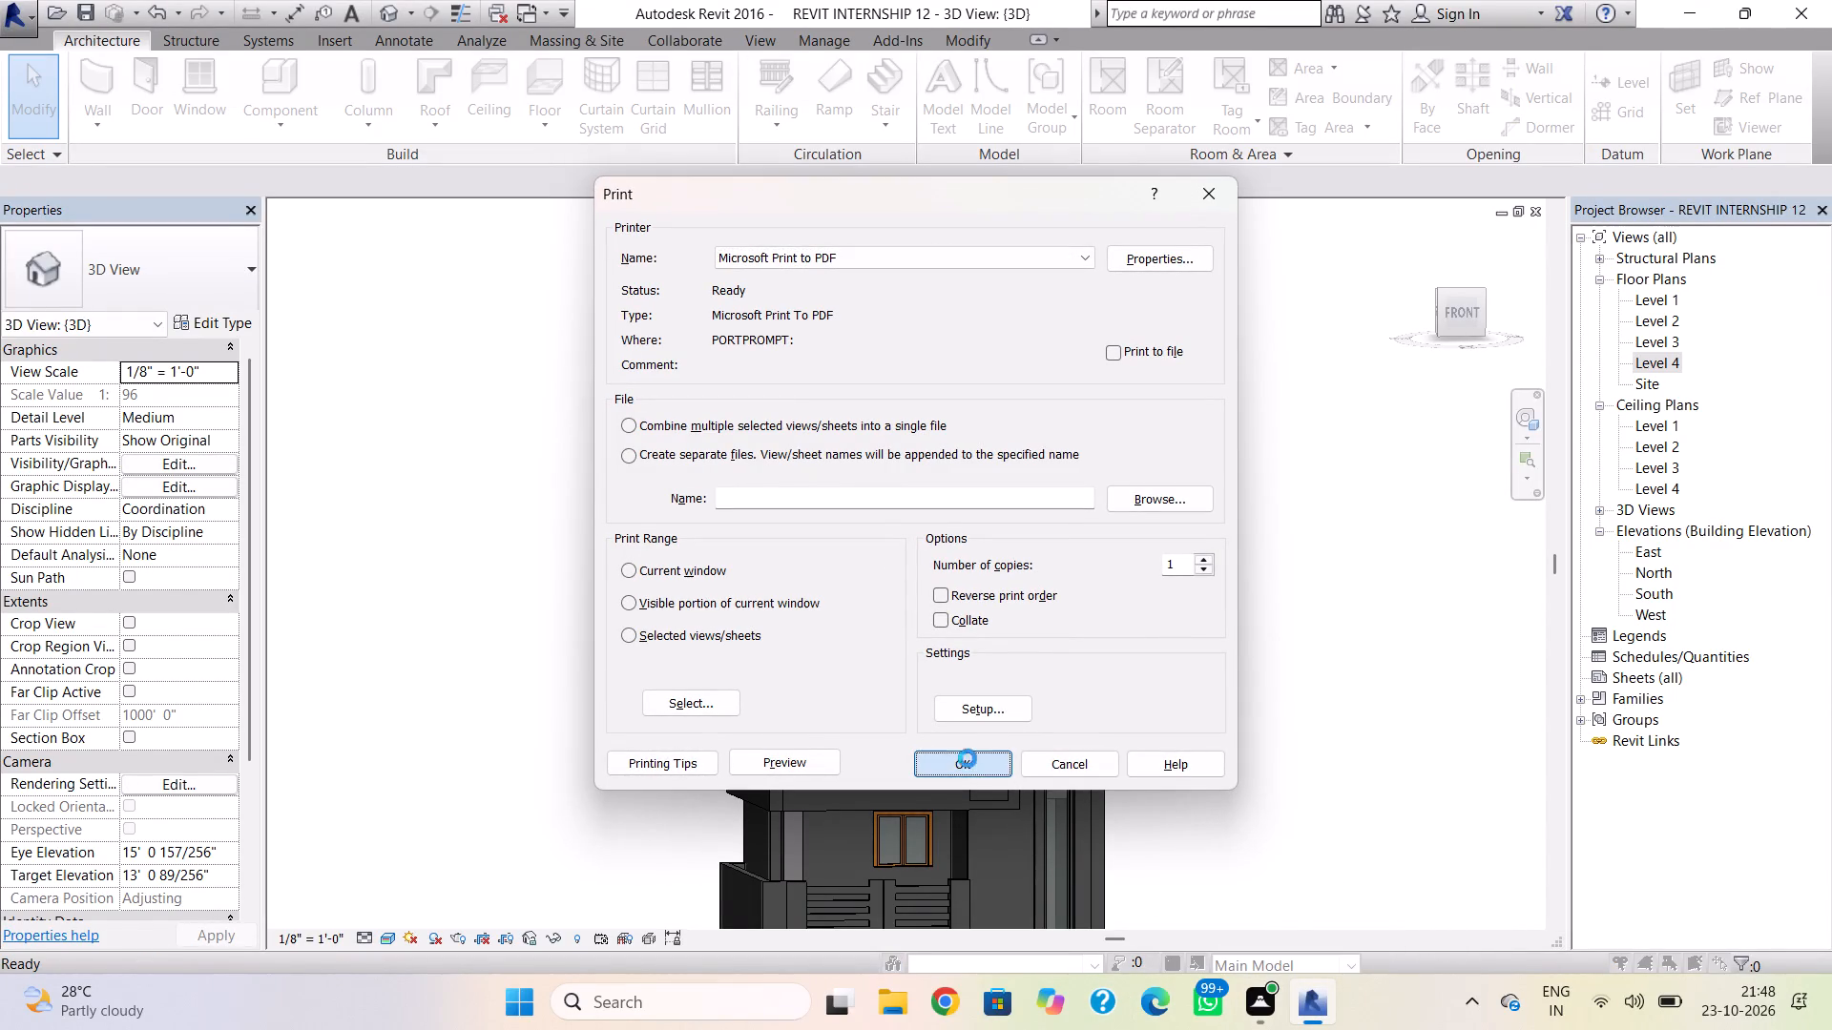
pyautogui.click(1037, 539)
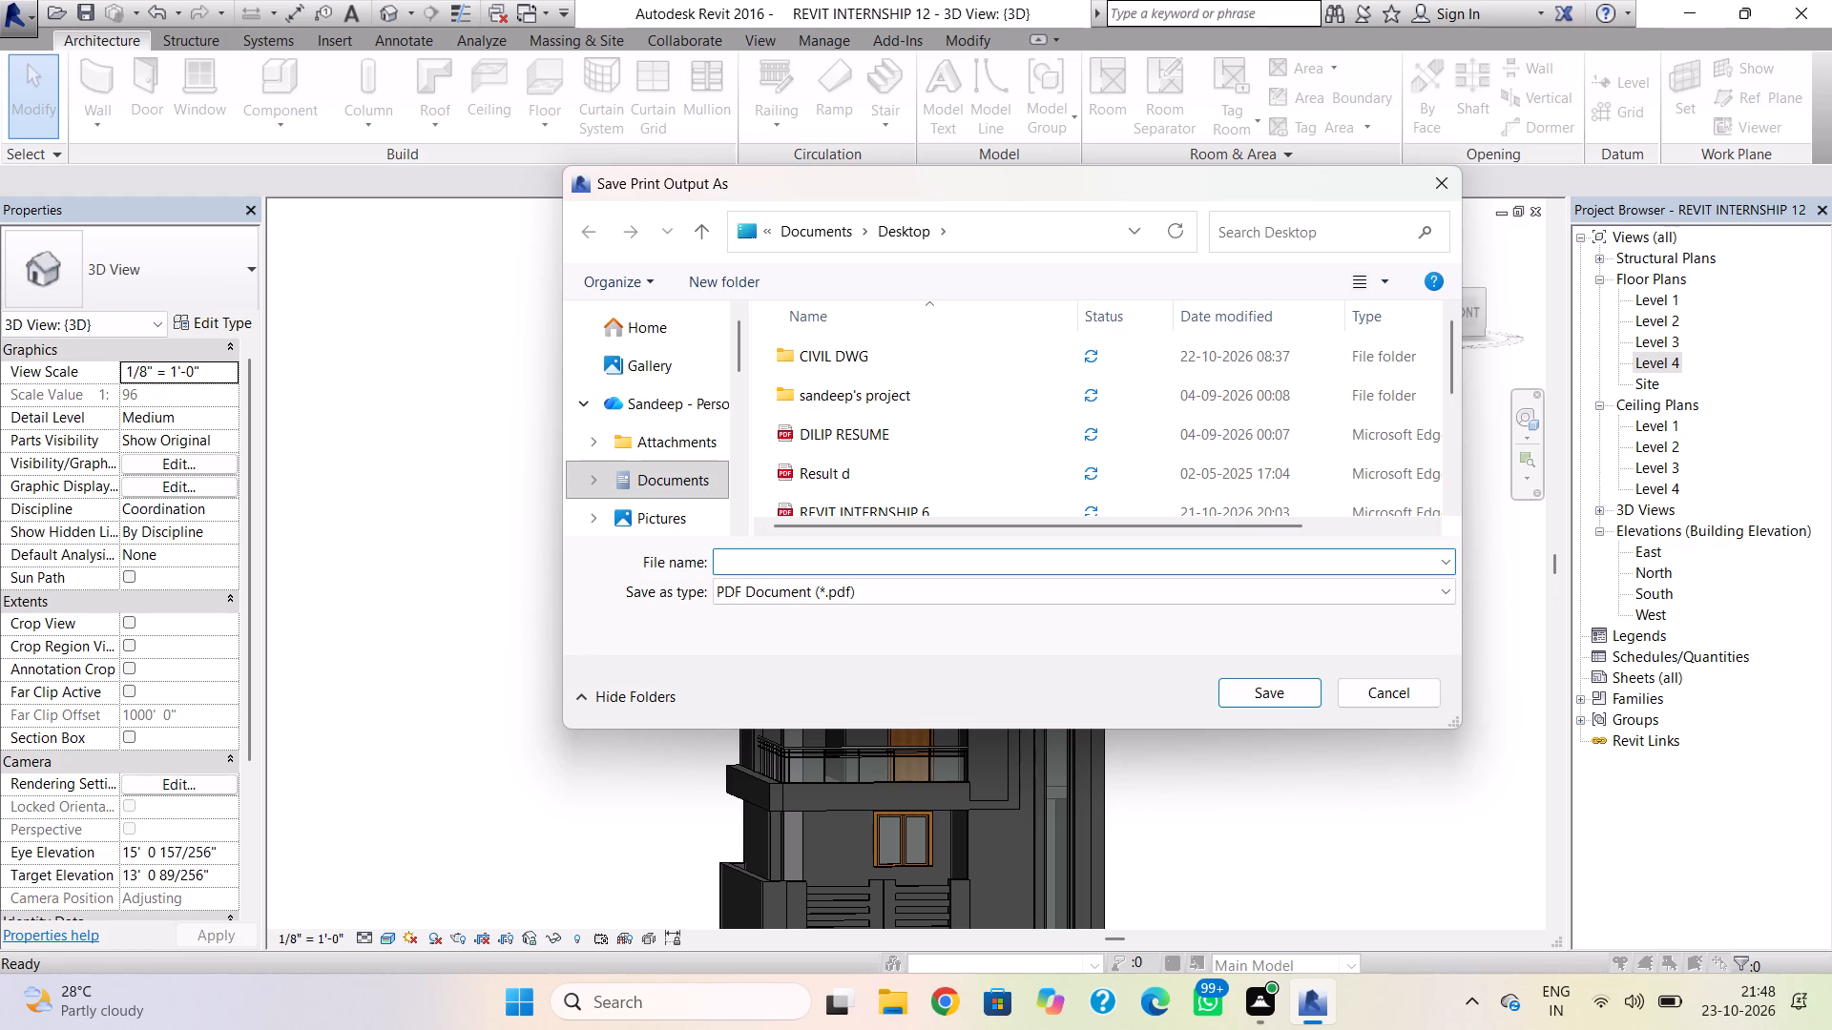
pyautogui.write('REVIT INE')
pyautogui.press('BackSpace')
pyautogui.write('TERNSHIP 12')
pyautogui.press('space')
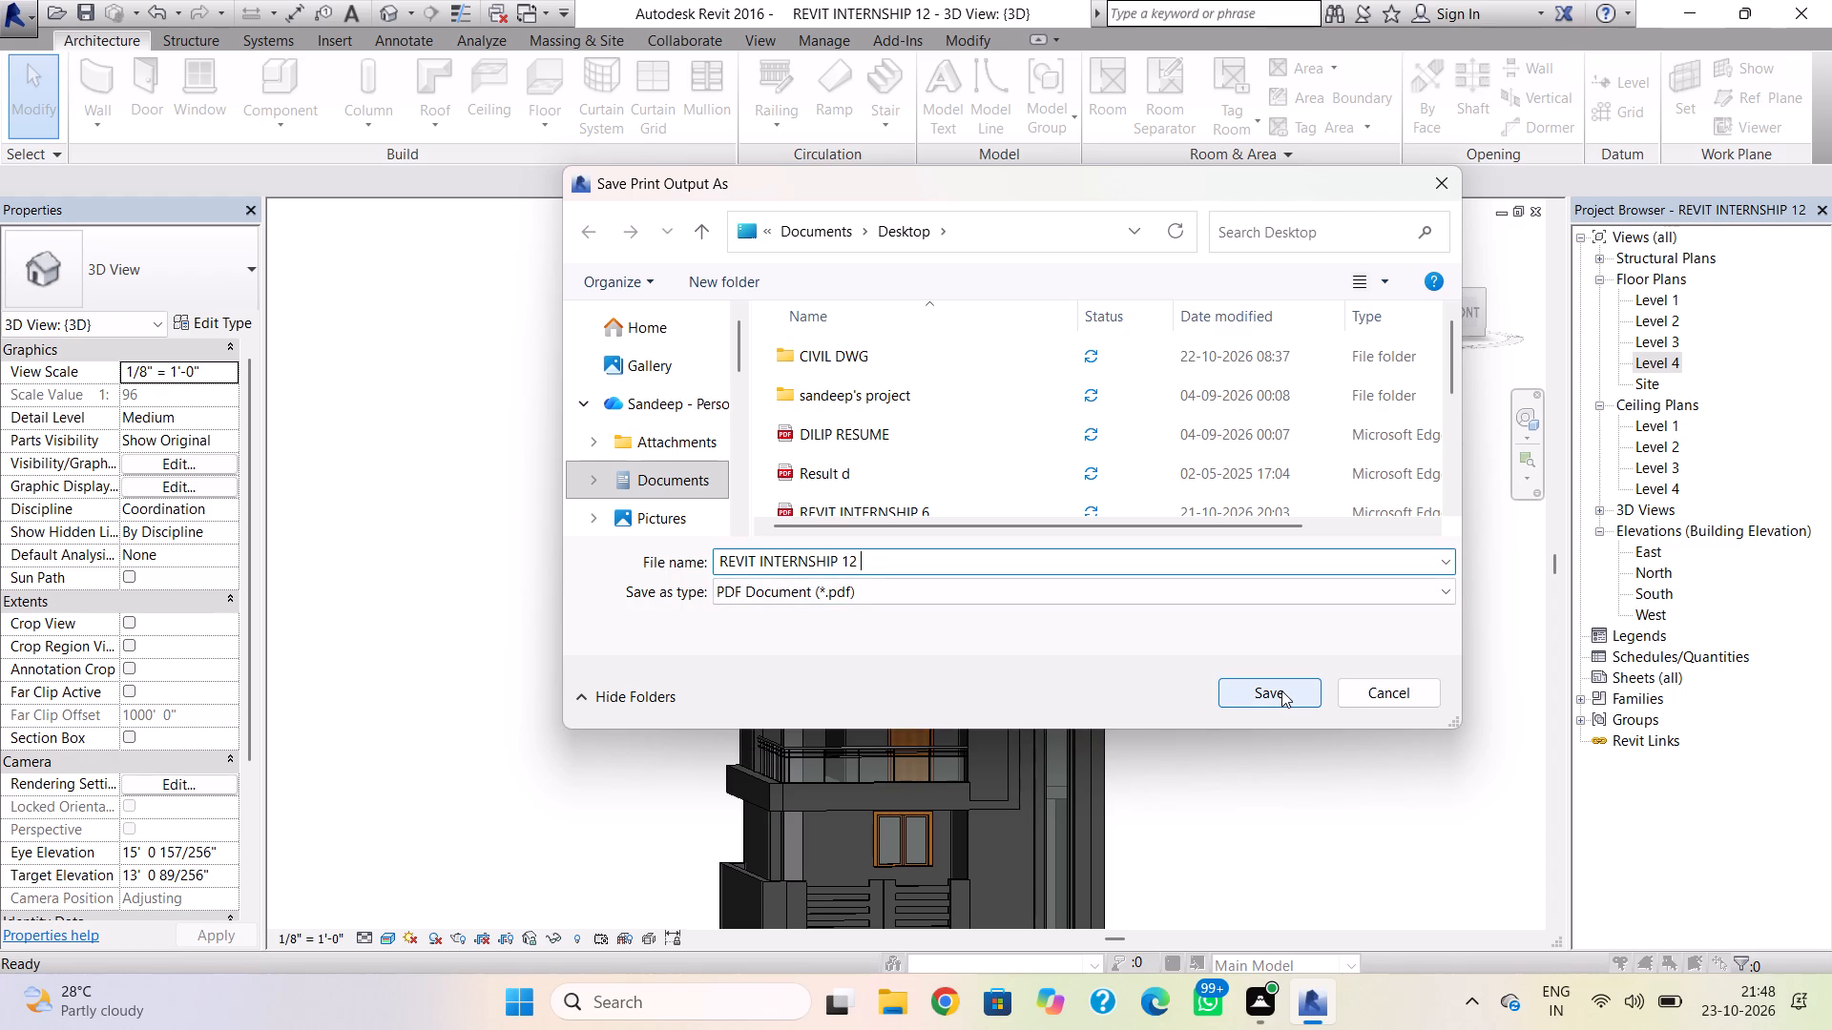
pyautogui.click(1281, 690)
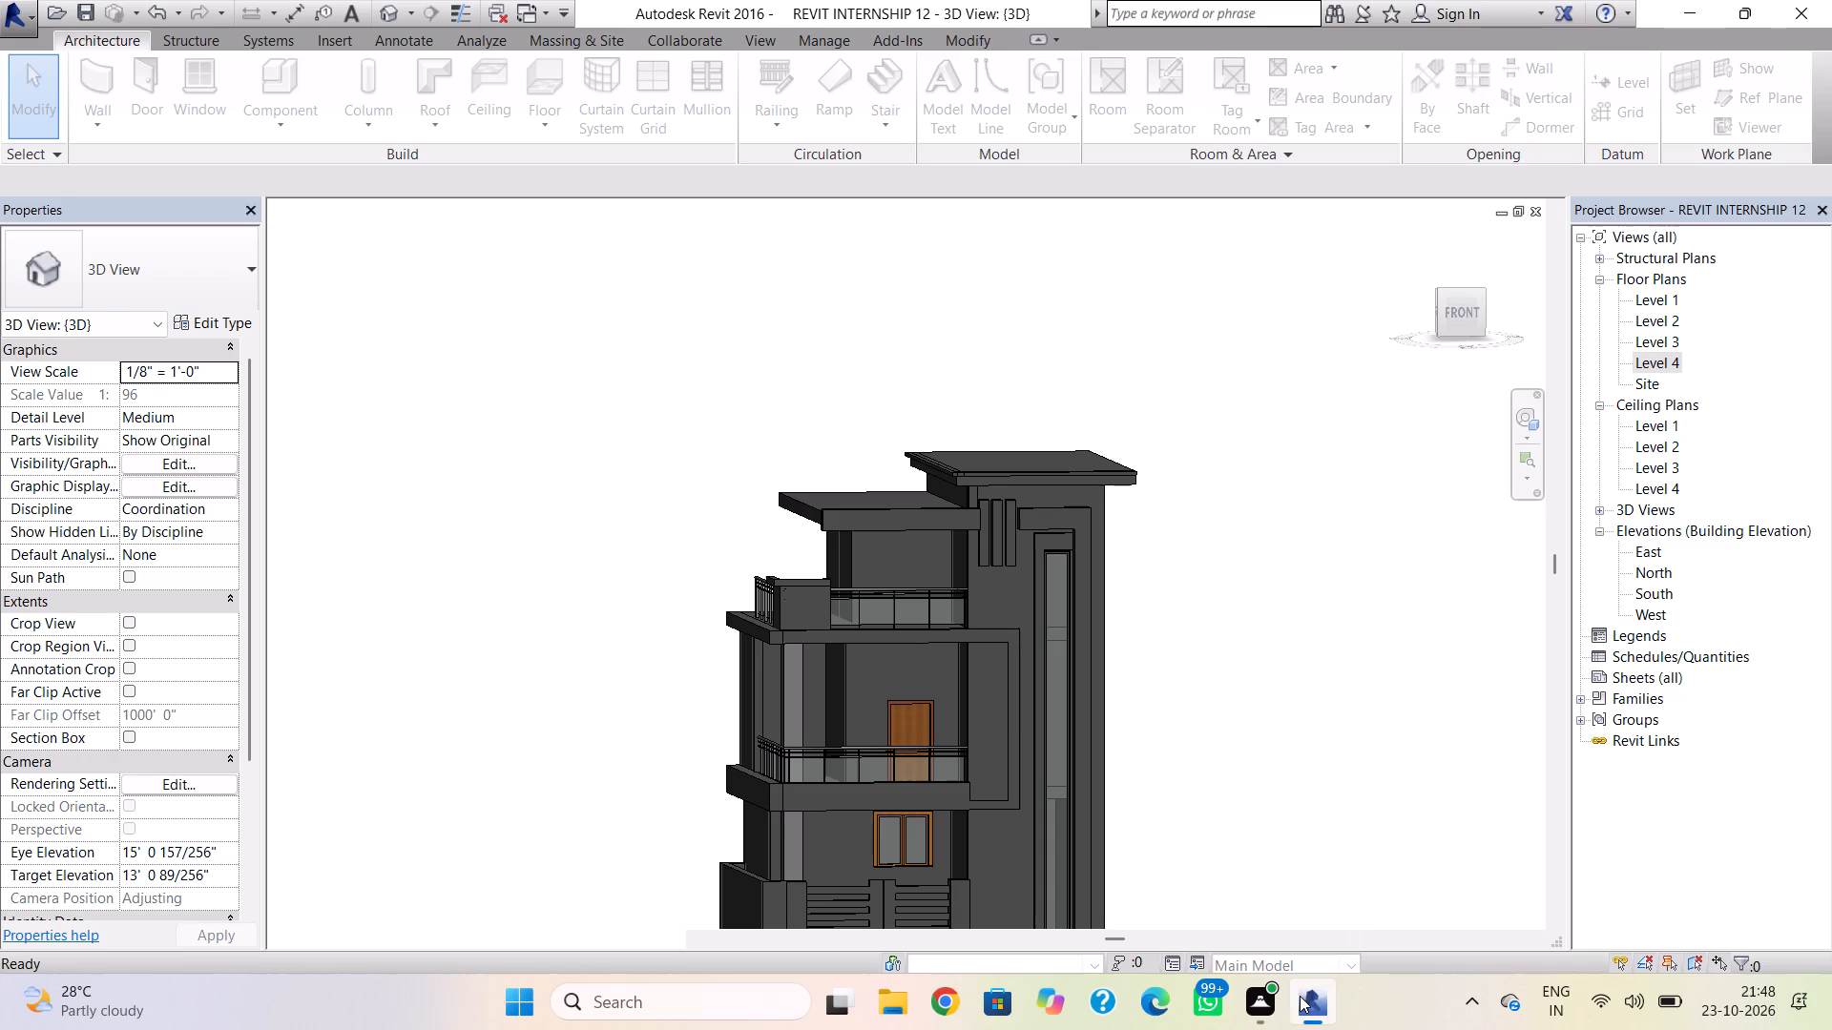